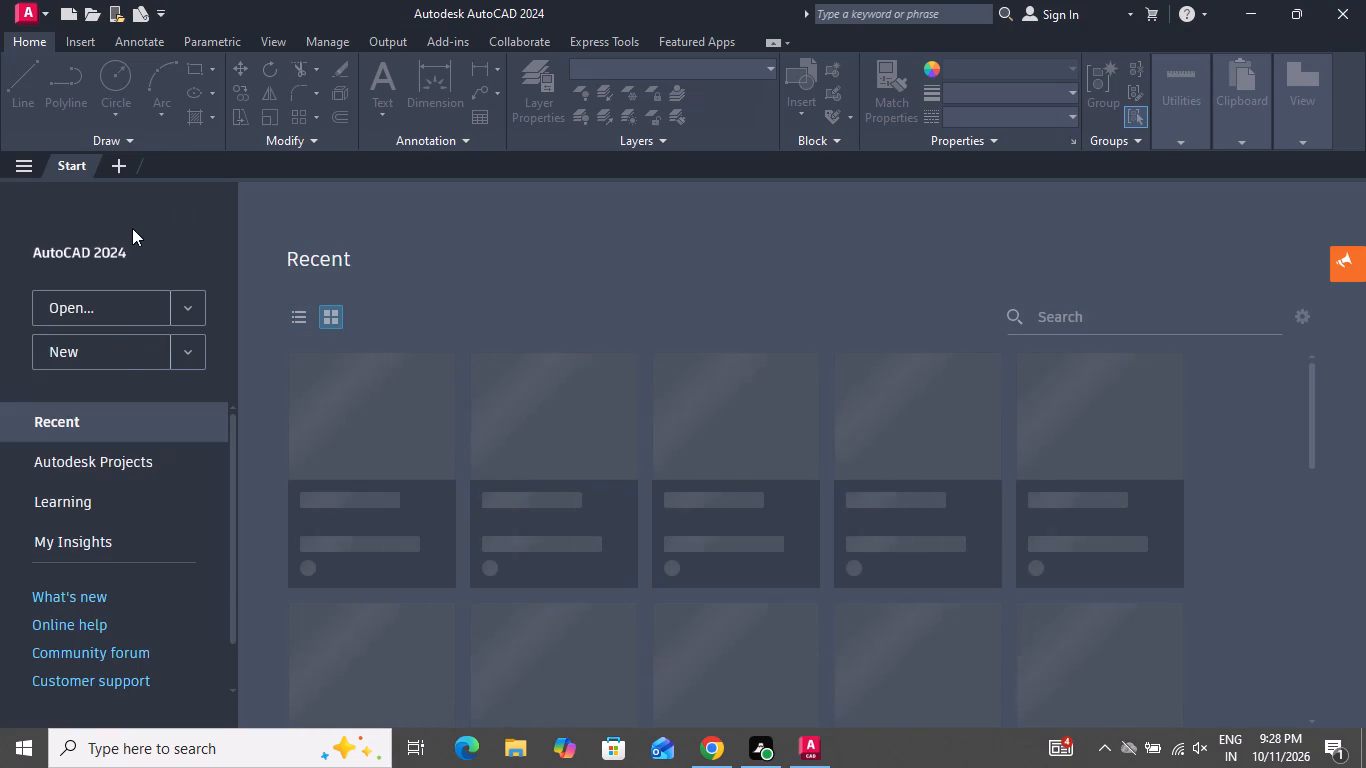
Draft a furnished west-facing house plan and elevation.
Create a new blank drawing.
click(117, 351)
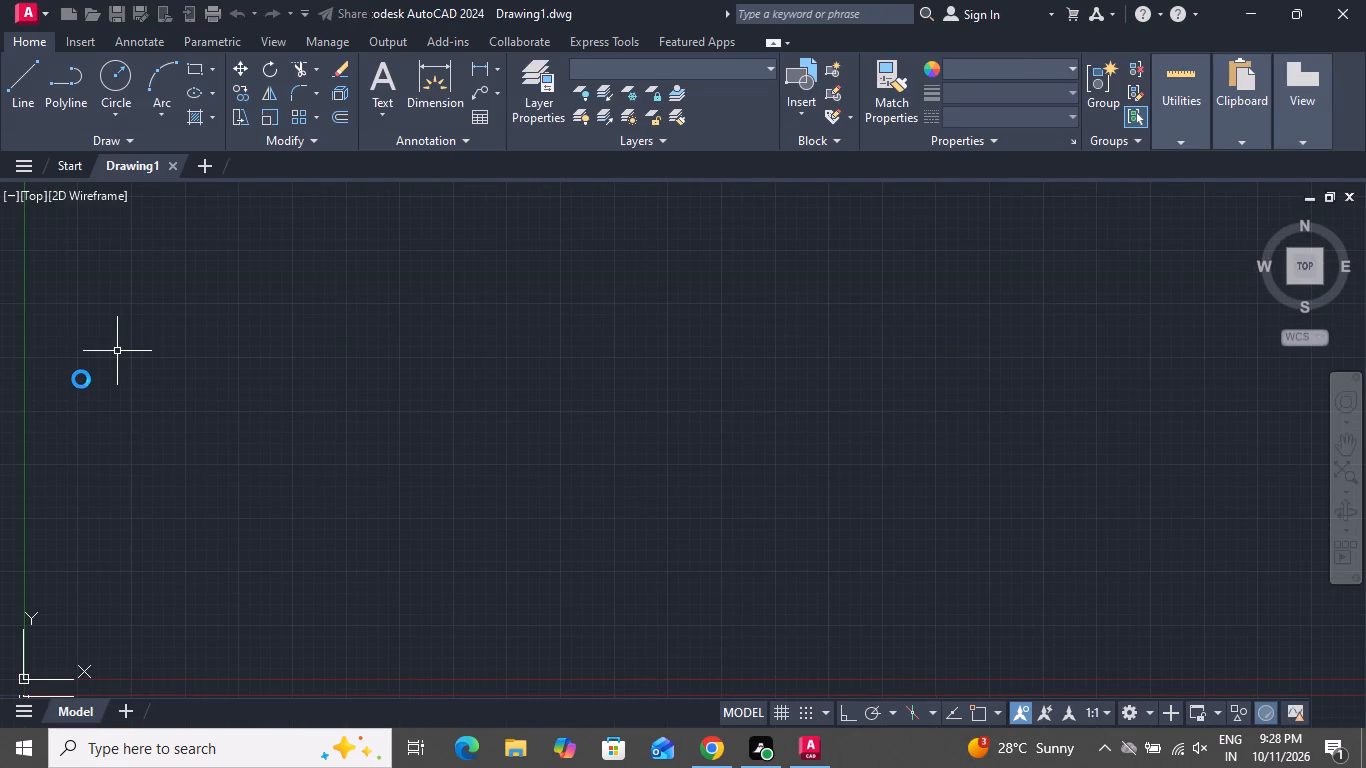
text(log)
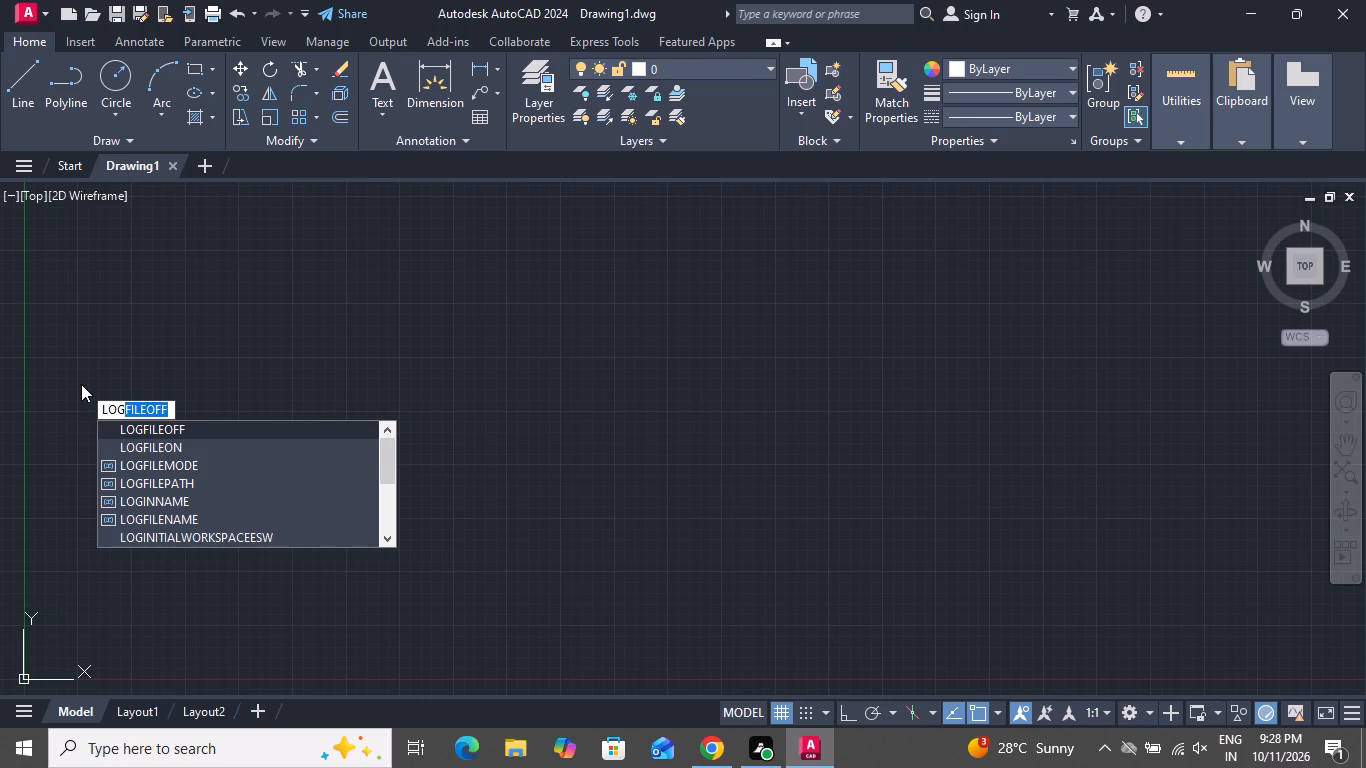
click(241, 453)
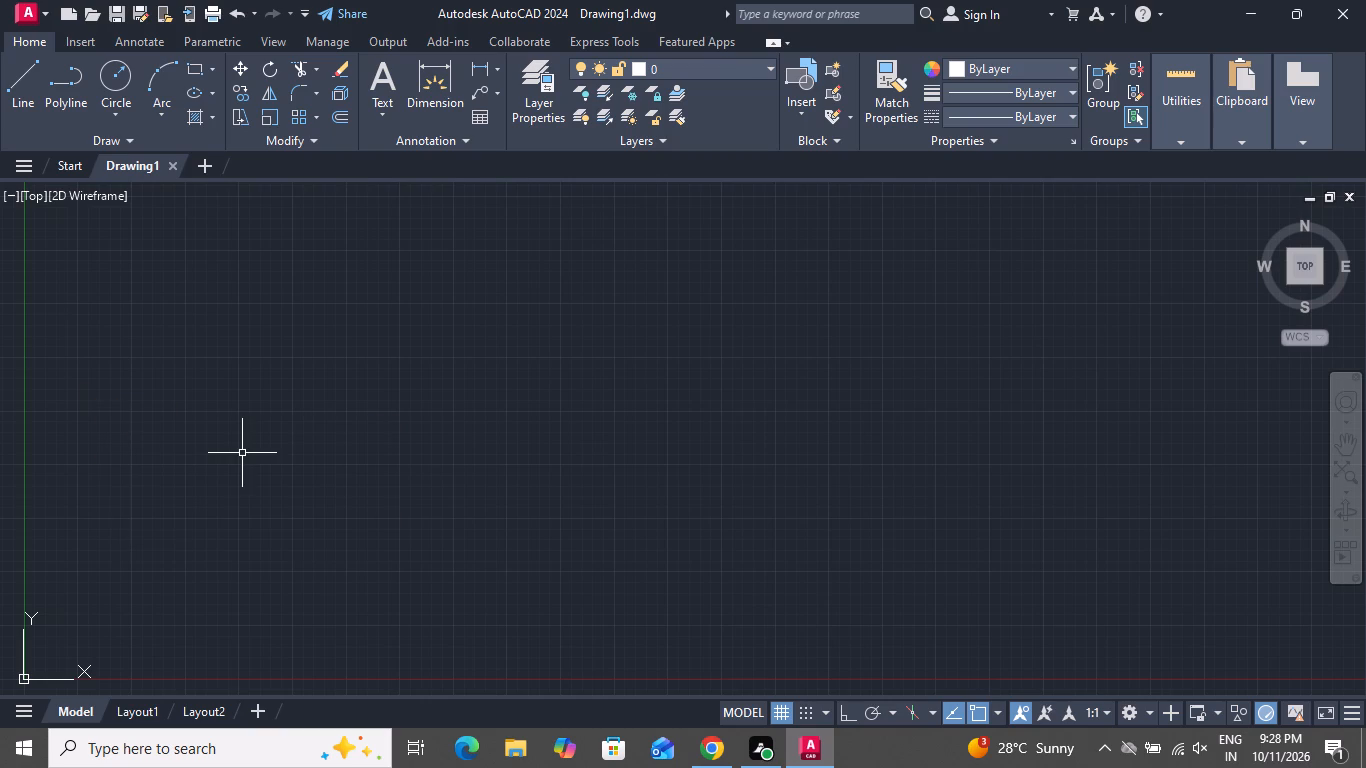
Set the drawing units to Engineering length type with 0'-0" precision.
text(un)
key(space)
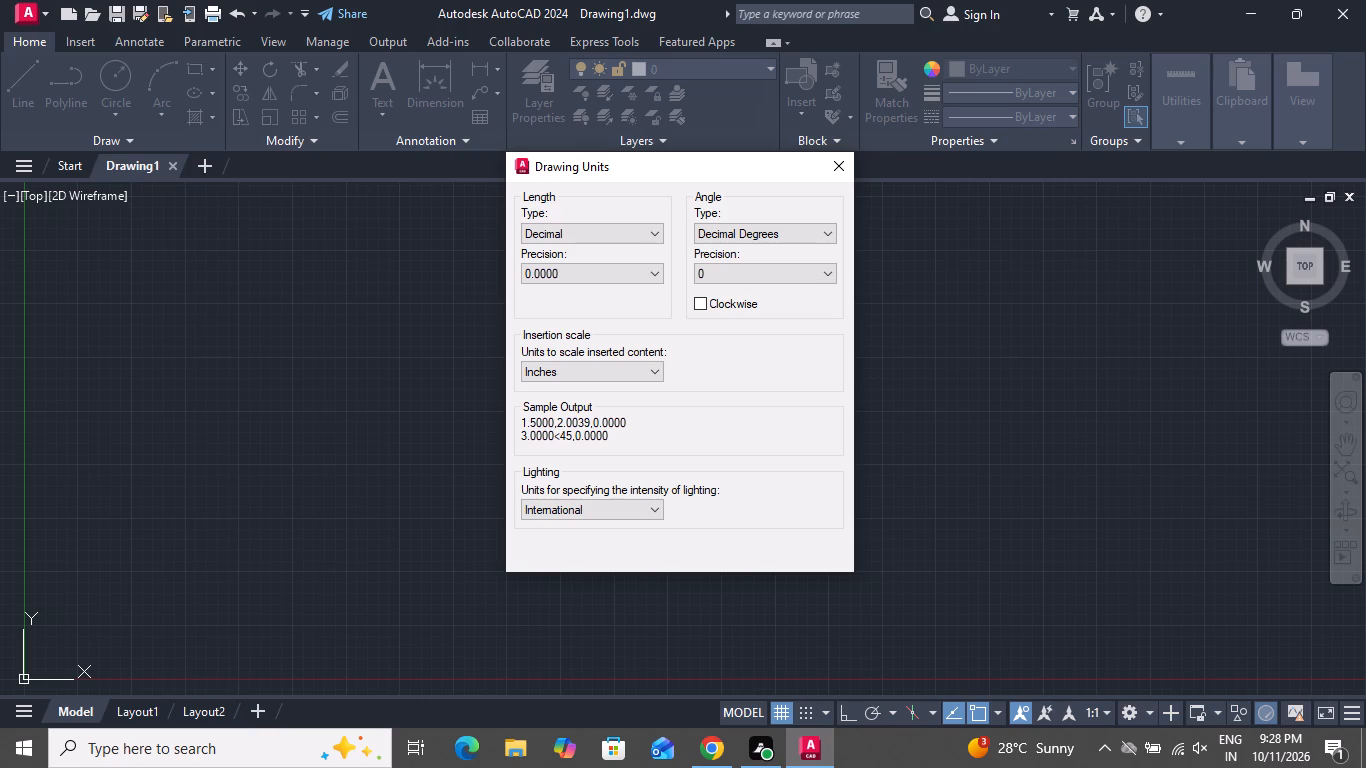
click(632, 231)
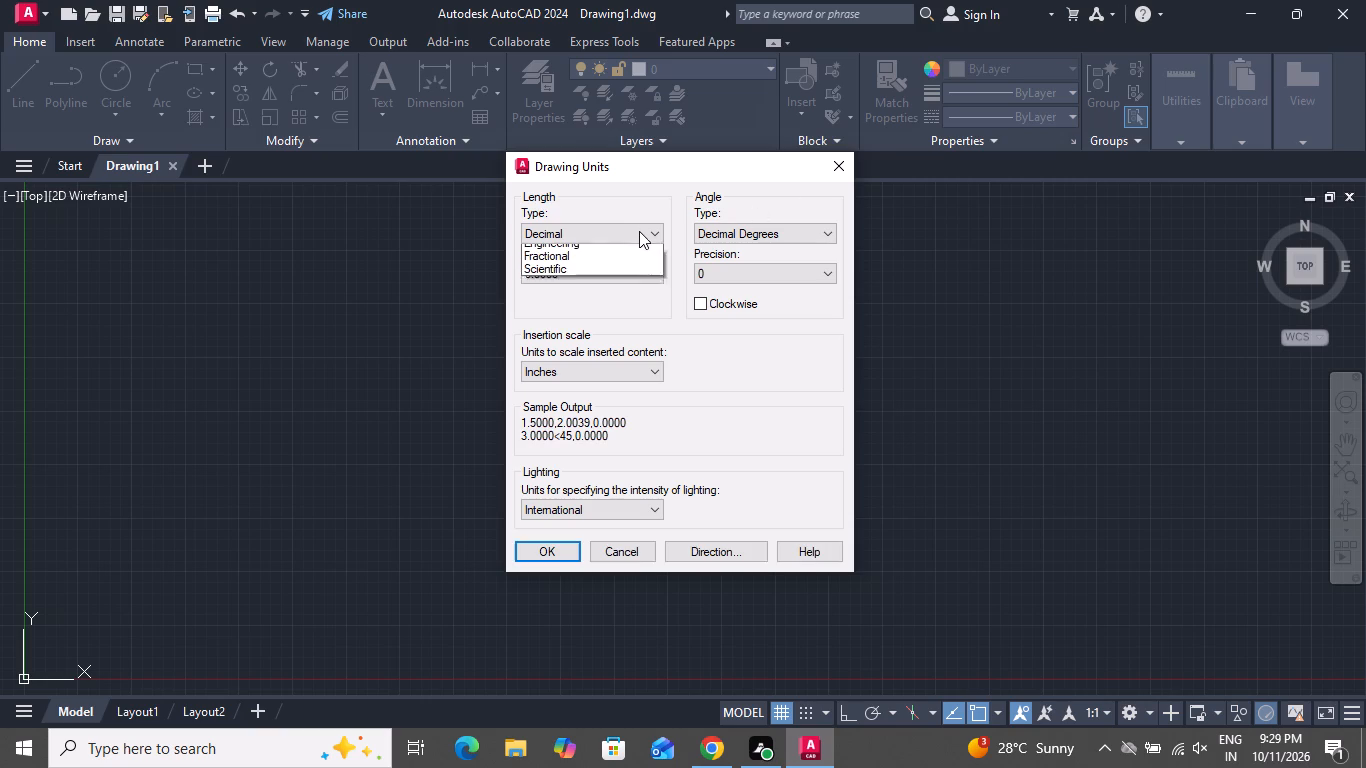
click(607, 273)
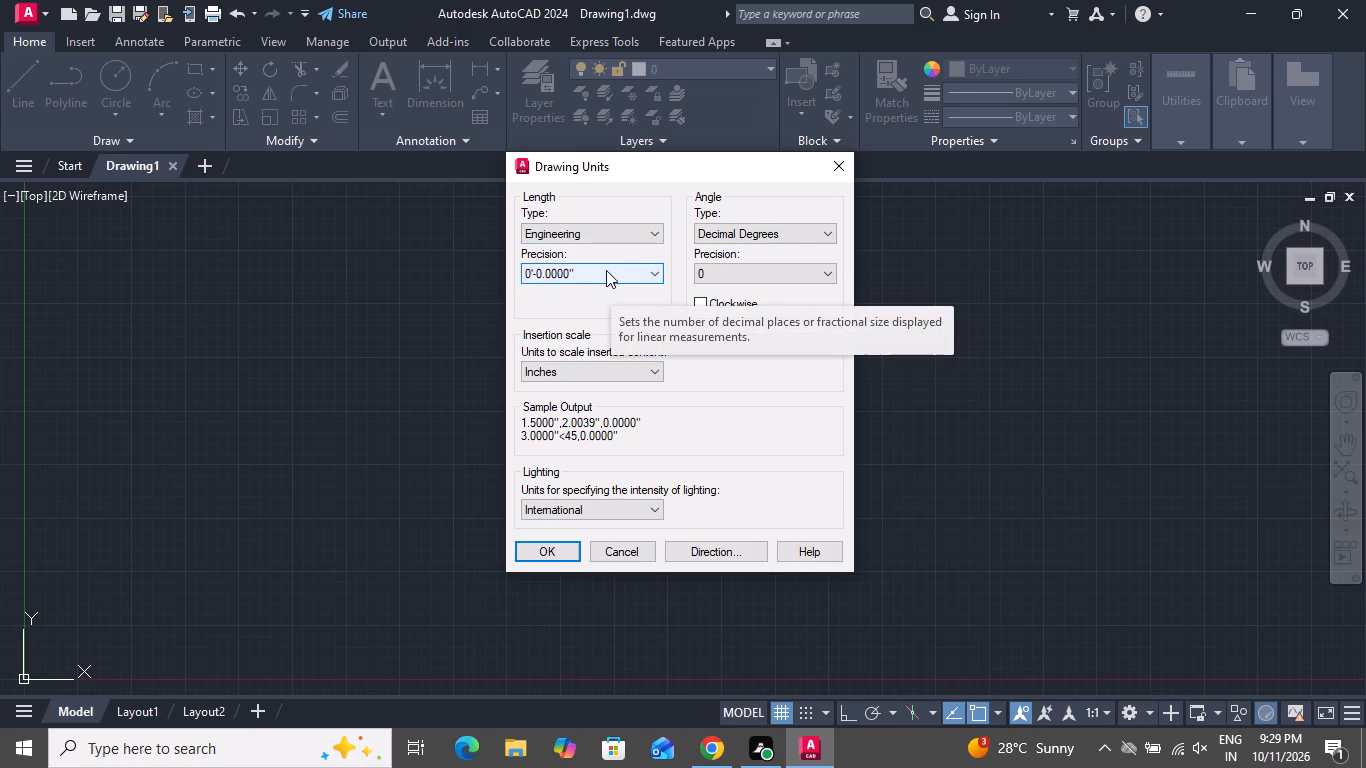
click(606, 270)
click(591, 285)
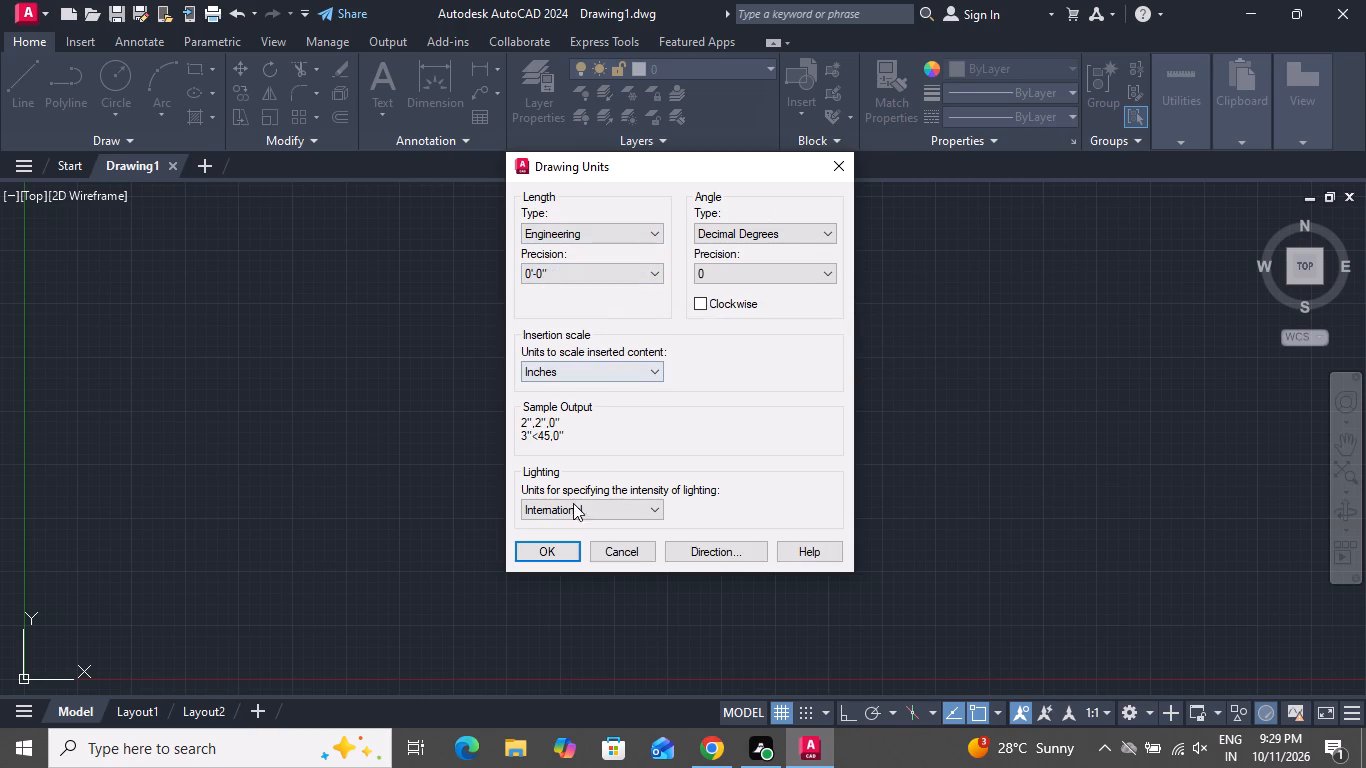
click(565, 548)
Modify the Standard dimension style's primary units to Engineering format with 0'-0" precision and set the style current.
key(d)
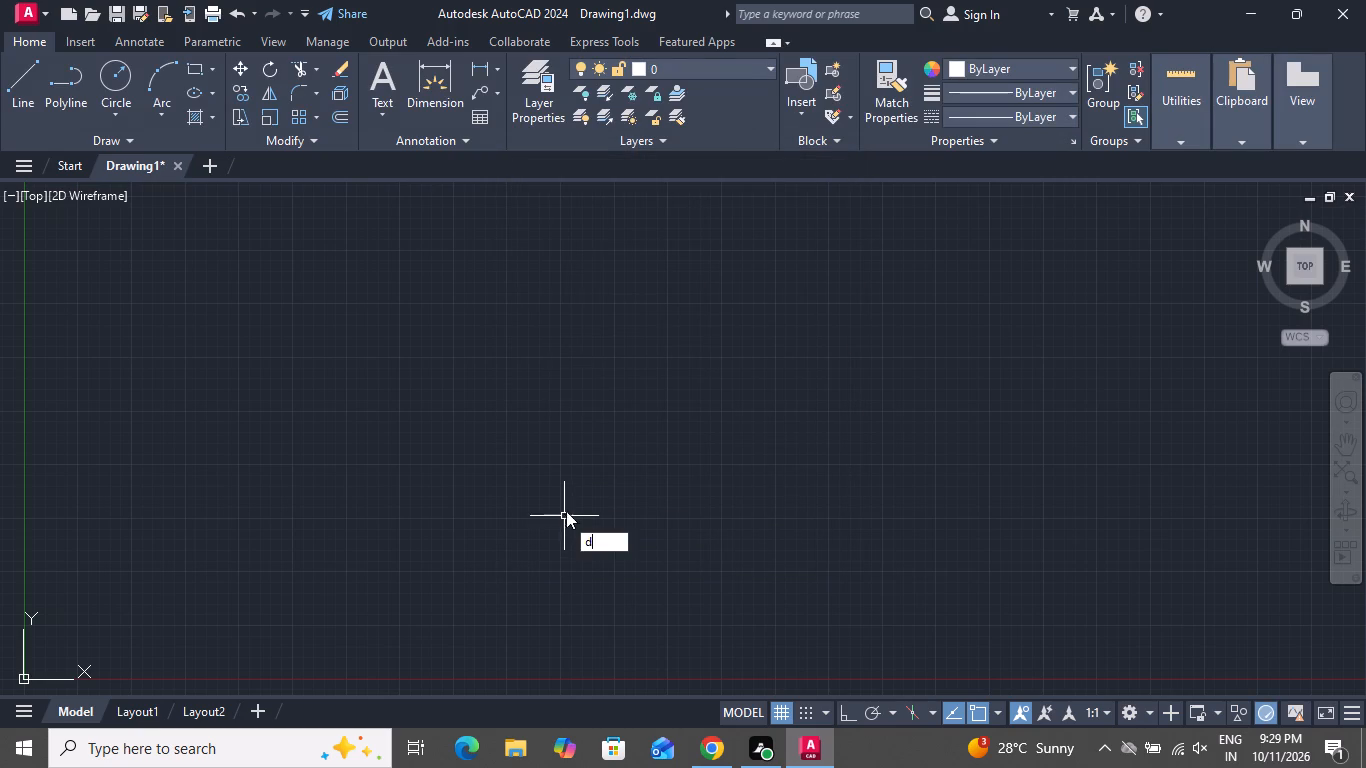
key(space)
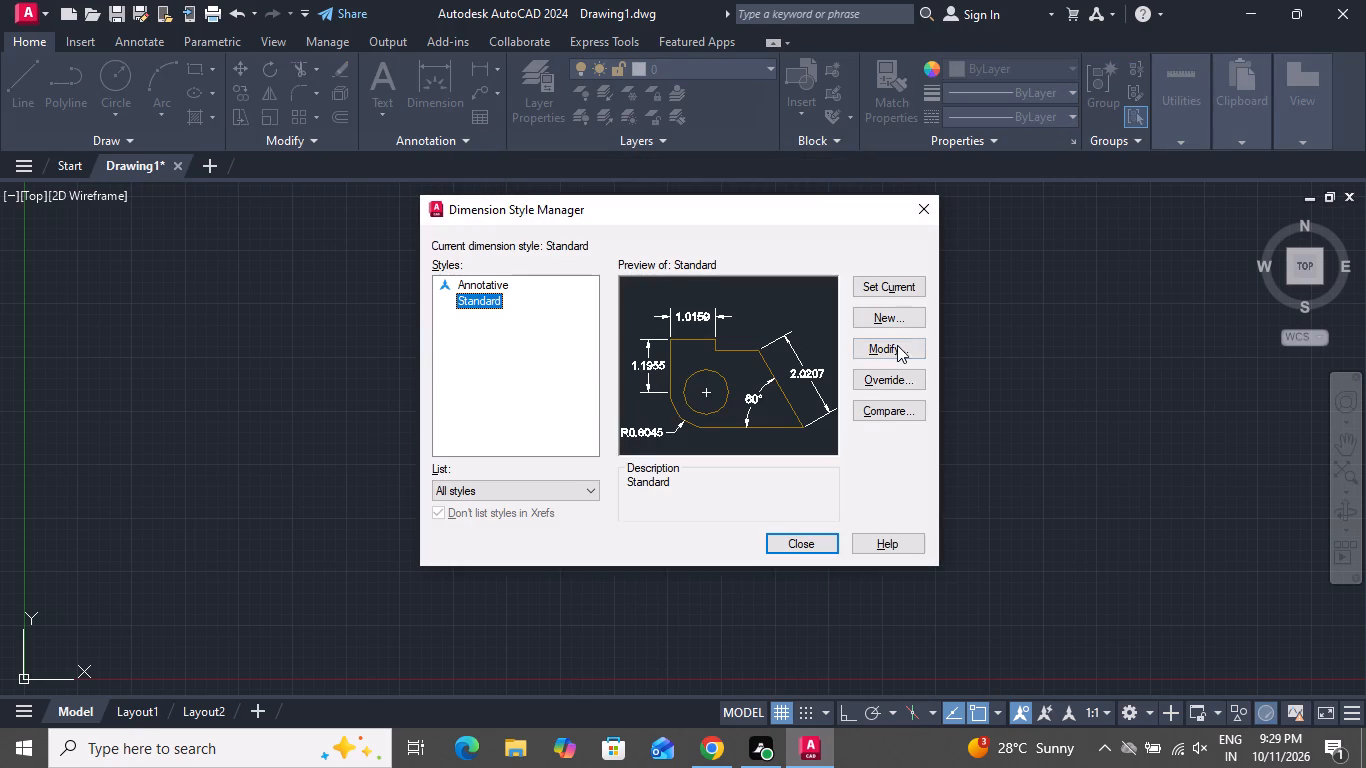
click(897, 345)
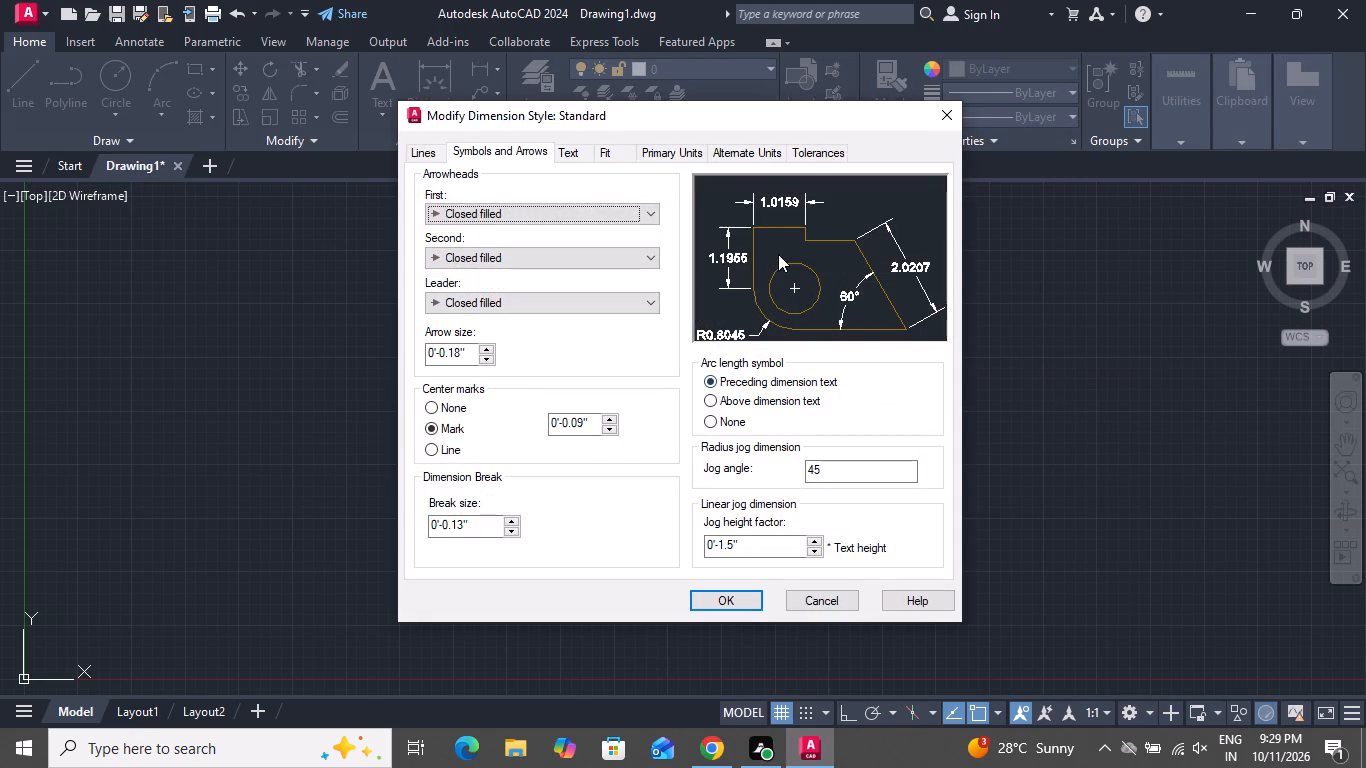
click(674, 156)
click(649, 200)
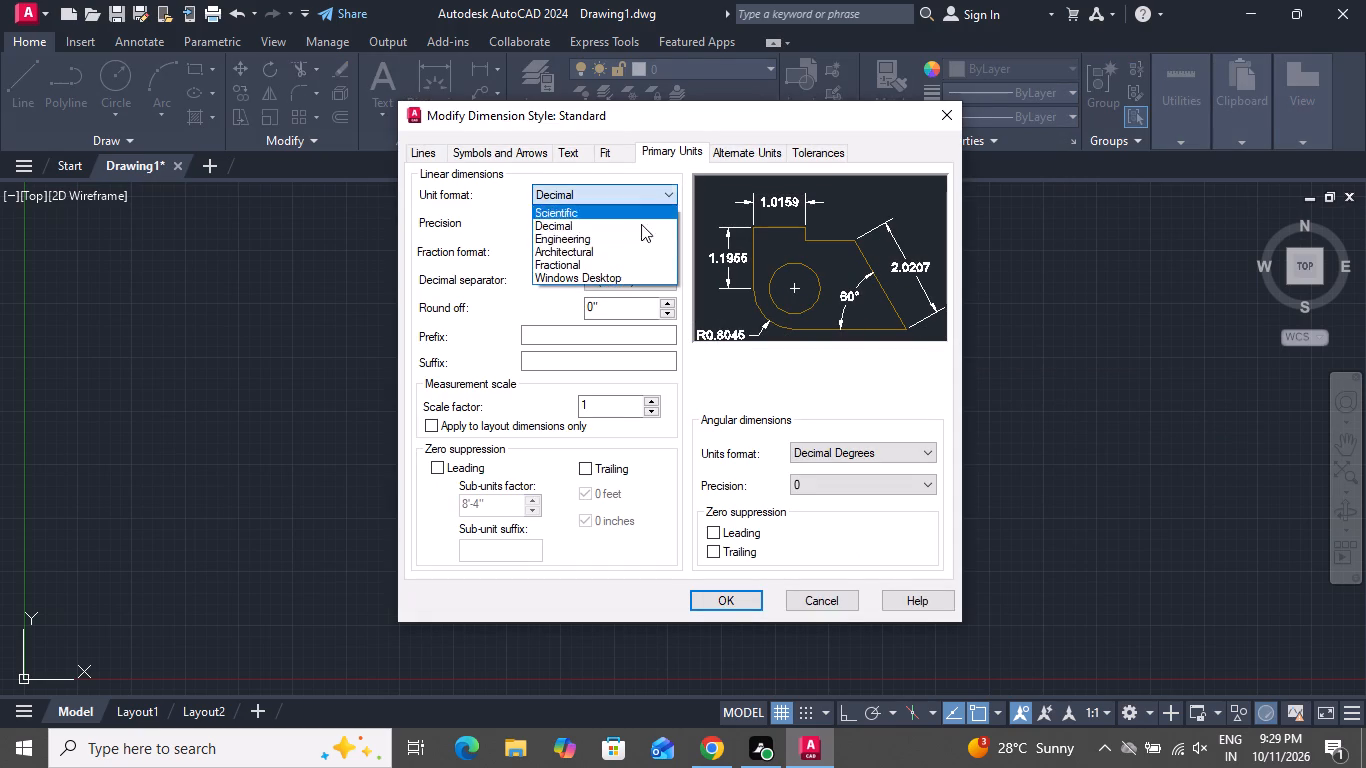
click(635, 244)
click(641, 225)
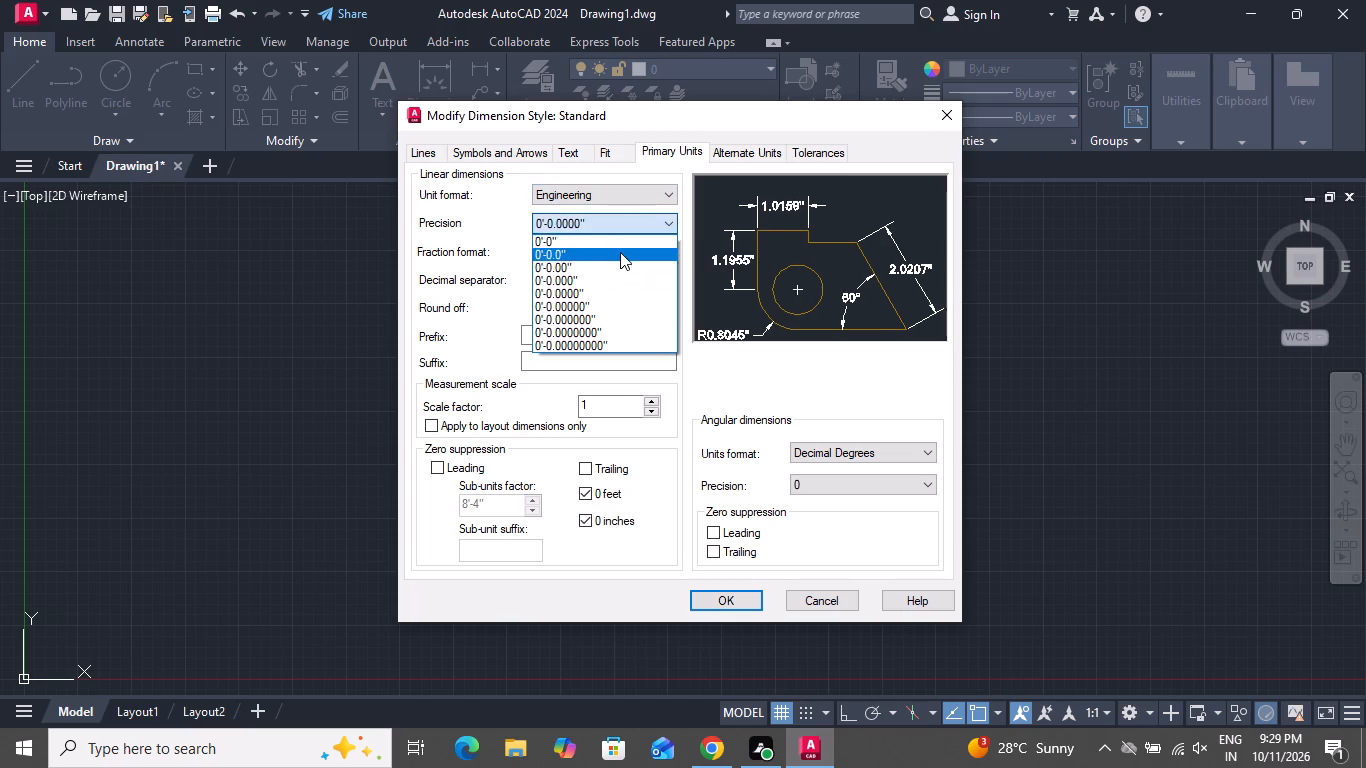
click(623, 239)
click(730, 604)
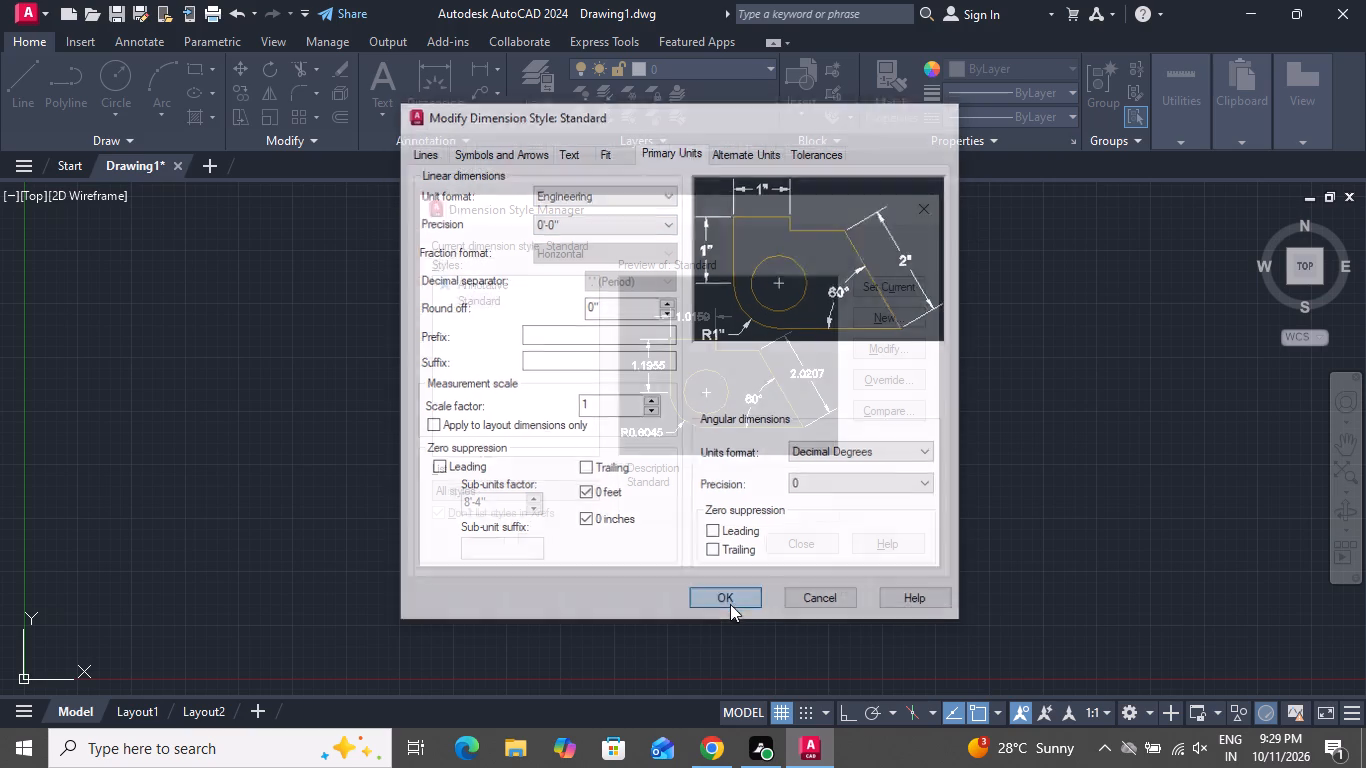
click(872, 288)
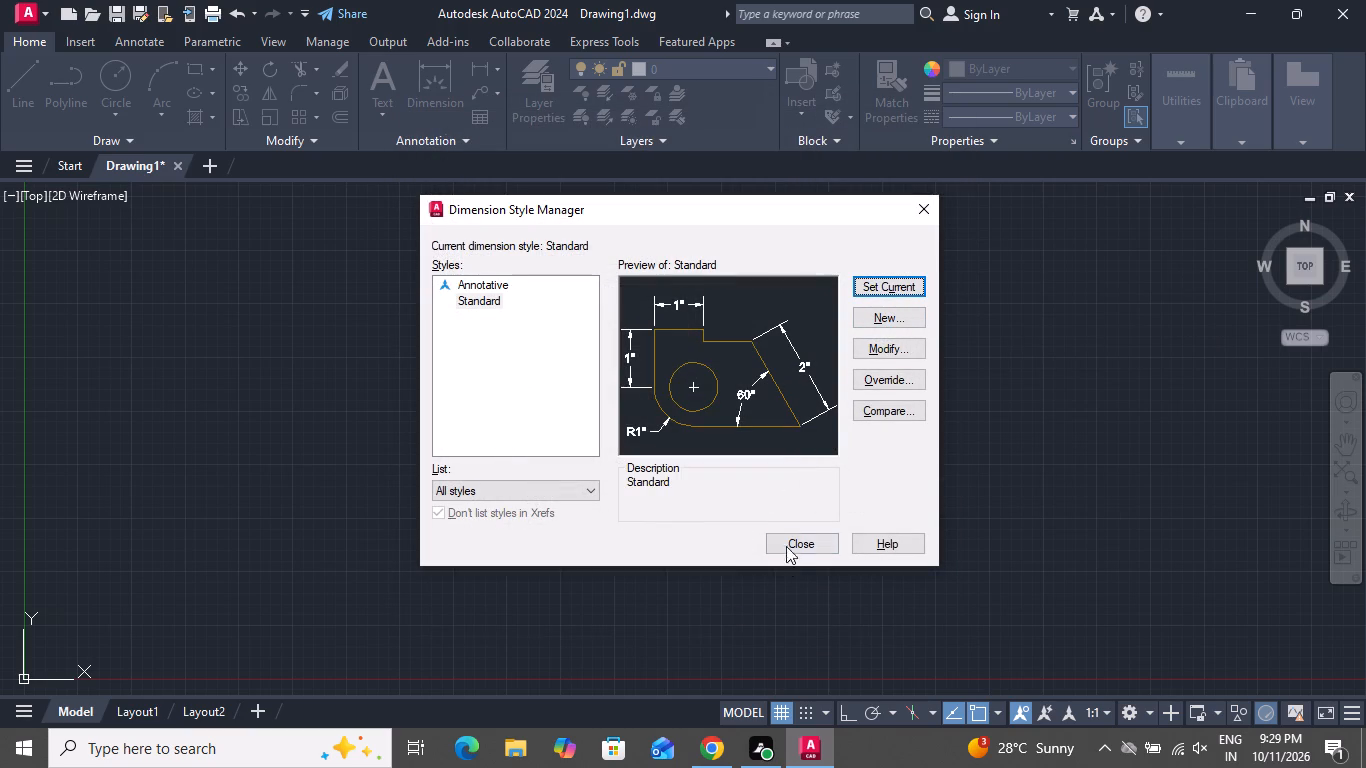
click(790, 545)
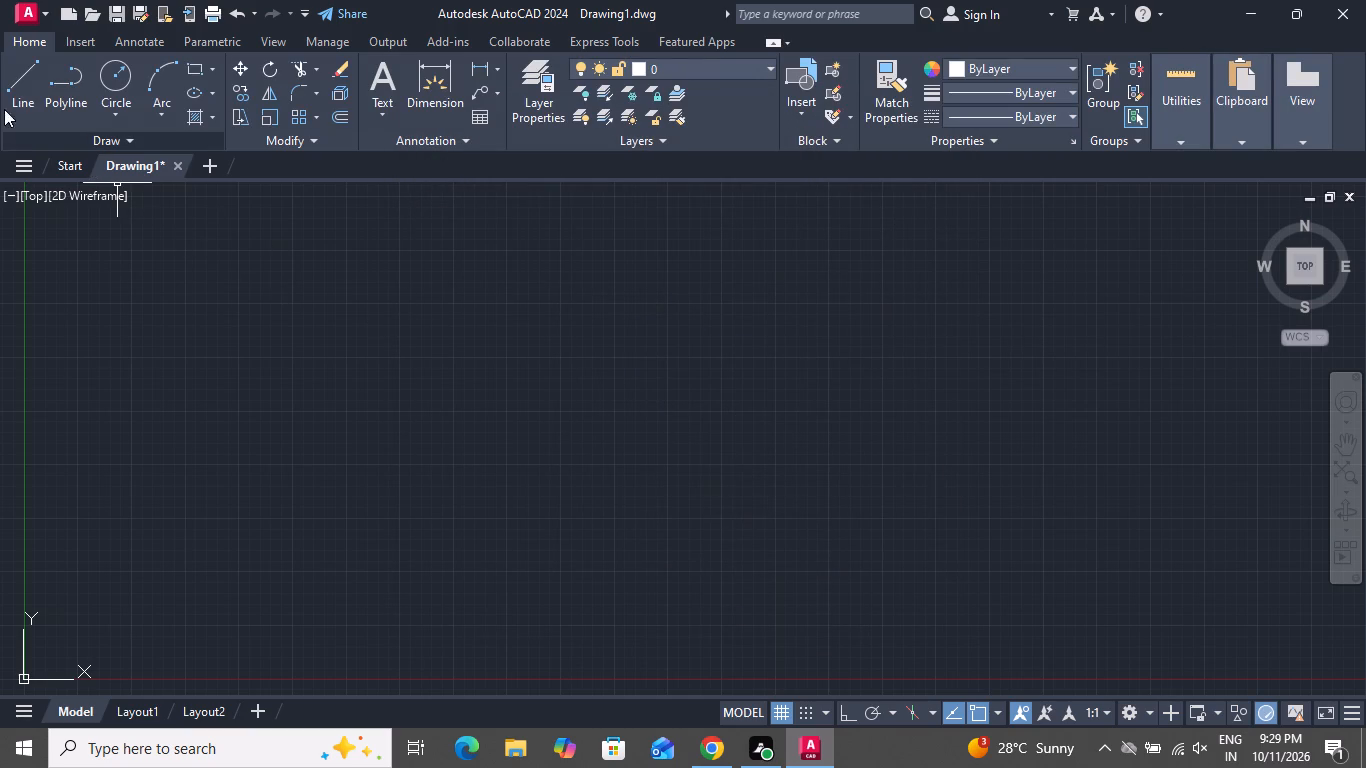
Turn on Ortho mode for drawing with the Line command.
click(13, 83)
click(843, 716)
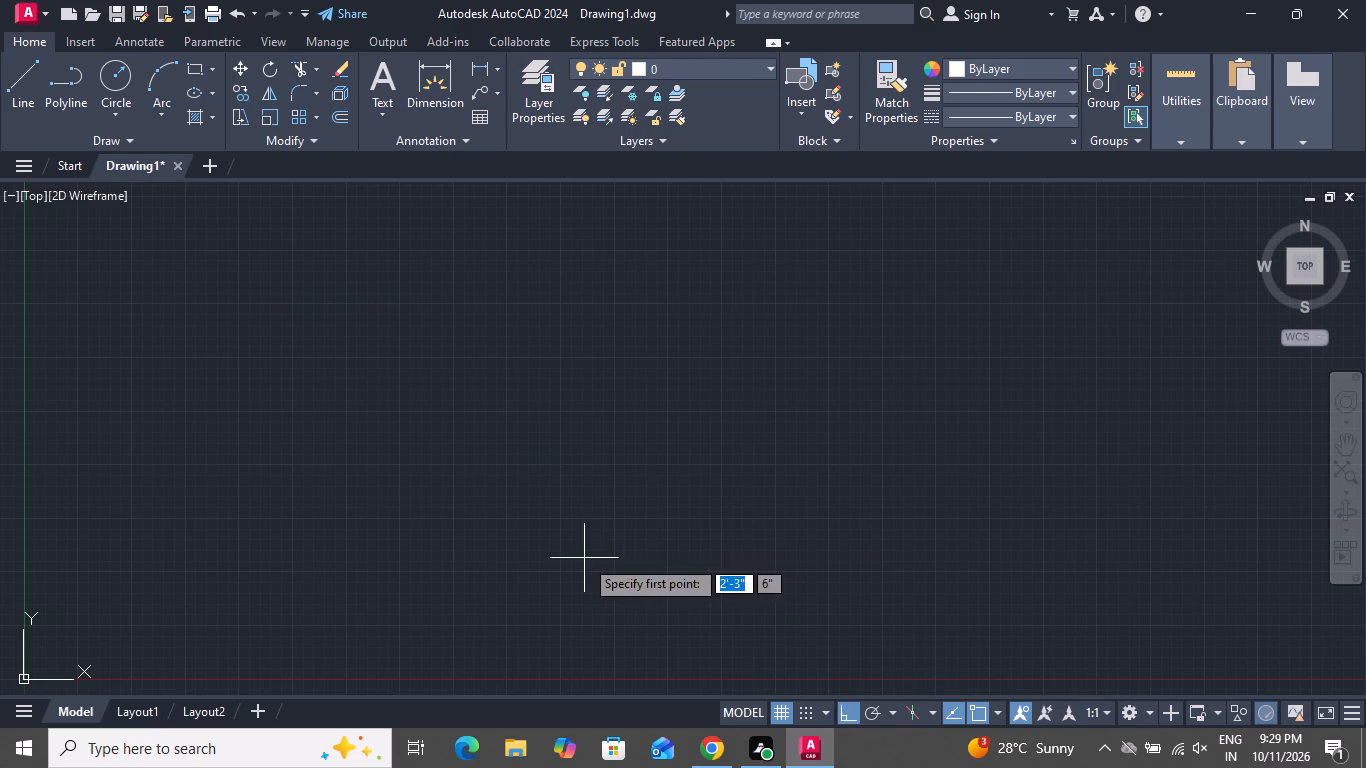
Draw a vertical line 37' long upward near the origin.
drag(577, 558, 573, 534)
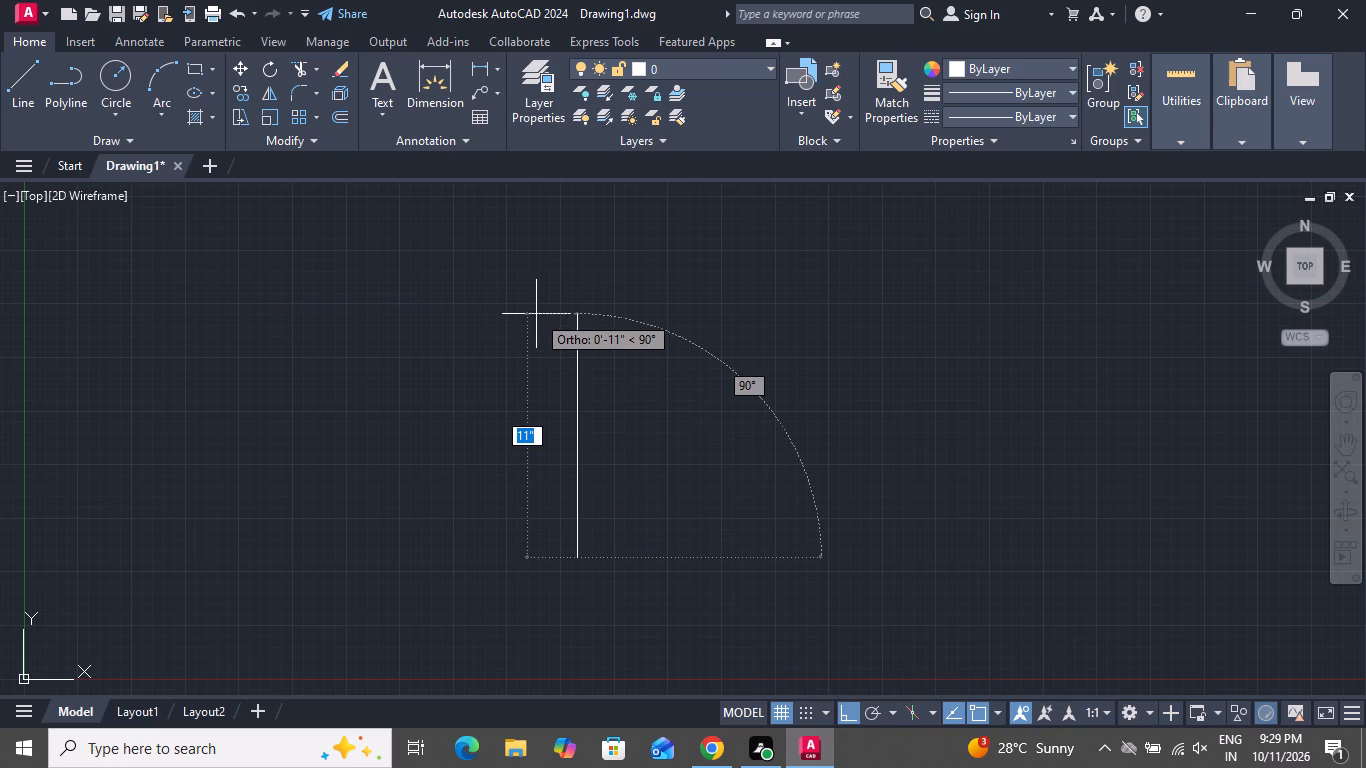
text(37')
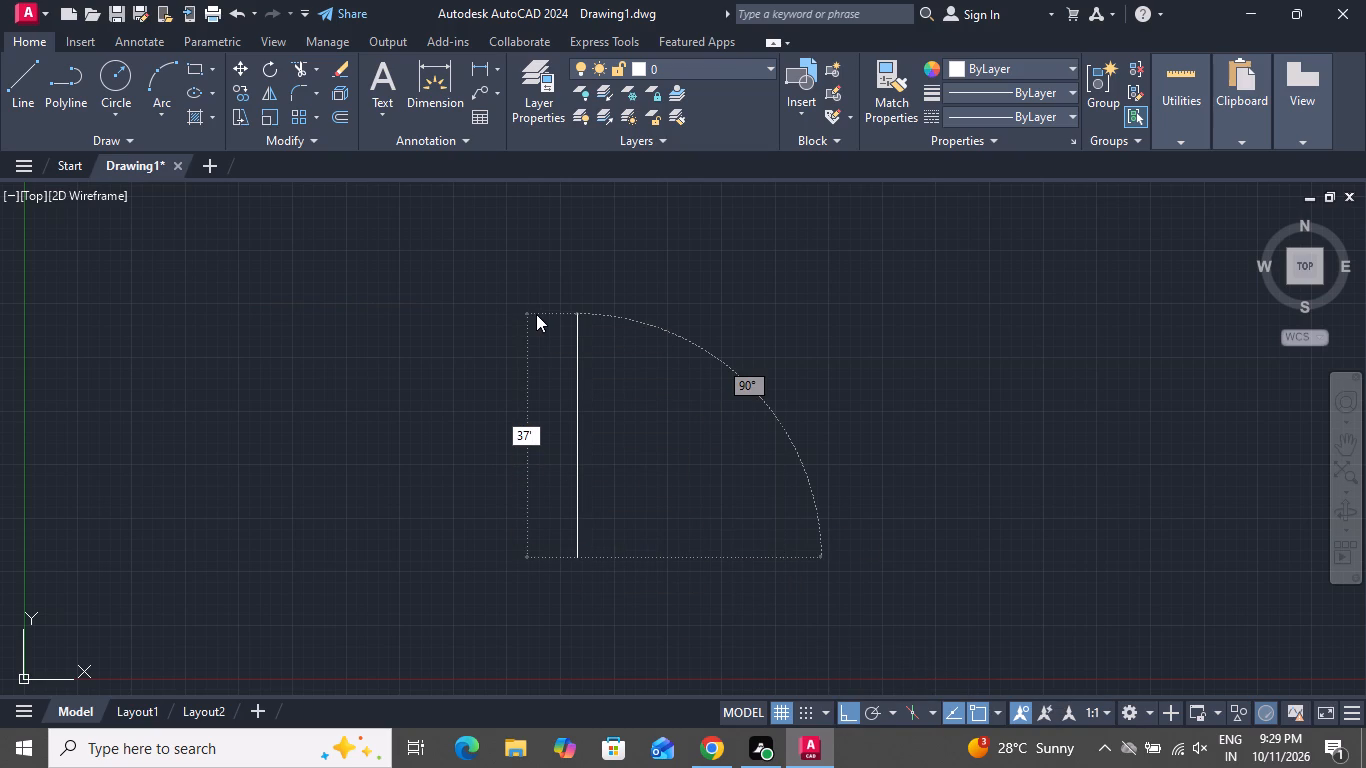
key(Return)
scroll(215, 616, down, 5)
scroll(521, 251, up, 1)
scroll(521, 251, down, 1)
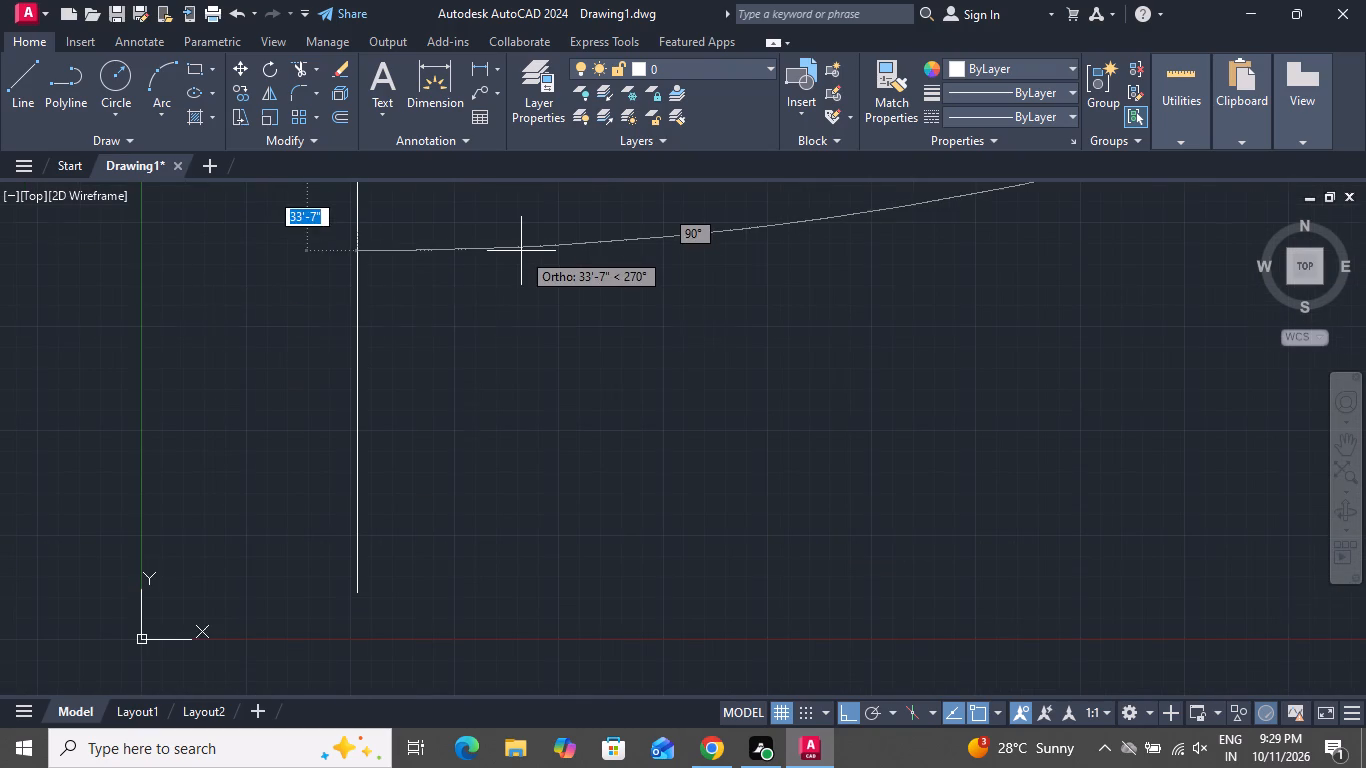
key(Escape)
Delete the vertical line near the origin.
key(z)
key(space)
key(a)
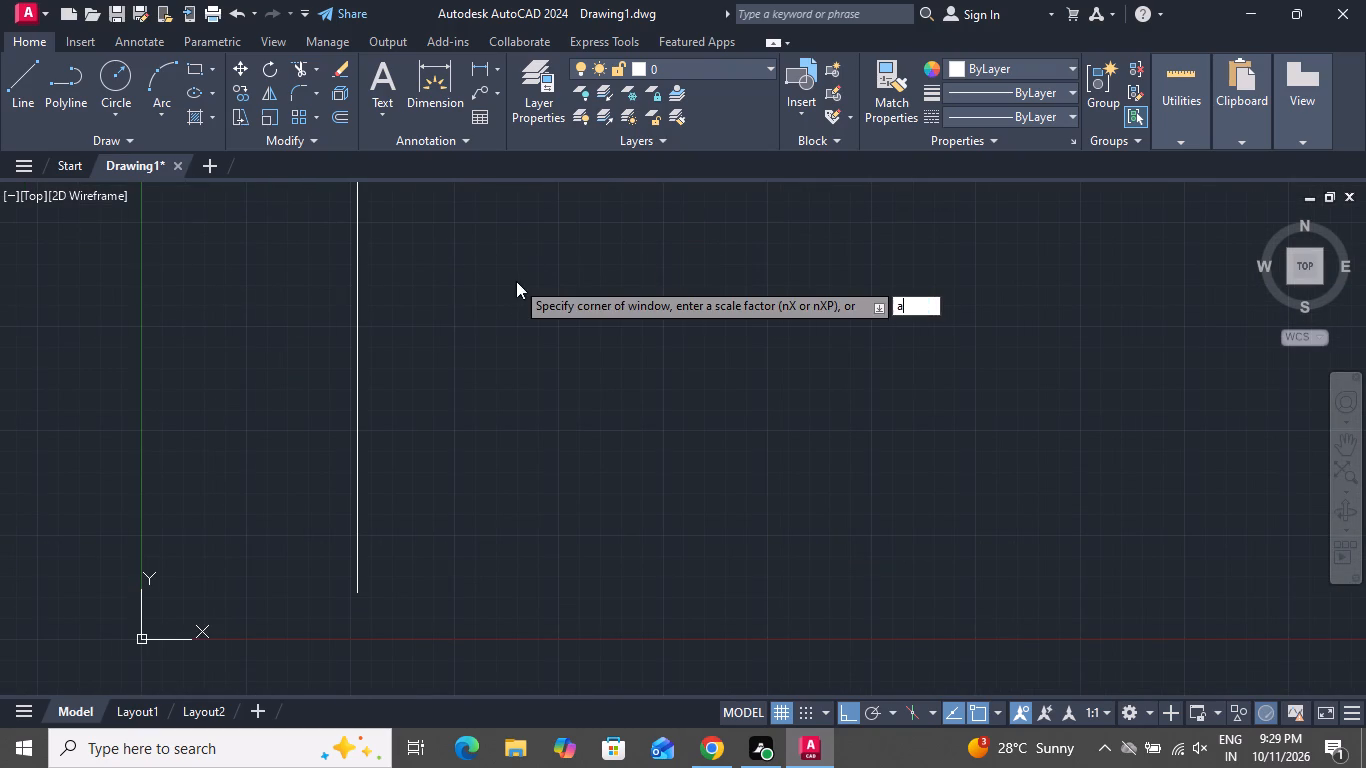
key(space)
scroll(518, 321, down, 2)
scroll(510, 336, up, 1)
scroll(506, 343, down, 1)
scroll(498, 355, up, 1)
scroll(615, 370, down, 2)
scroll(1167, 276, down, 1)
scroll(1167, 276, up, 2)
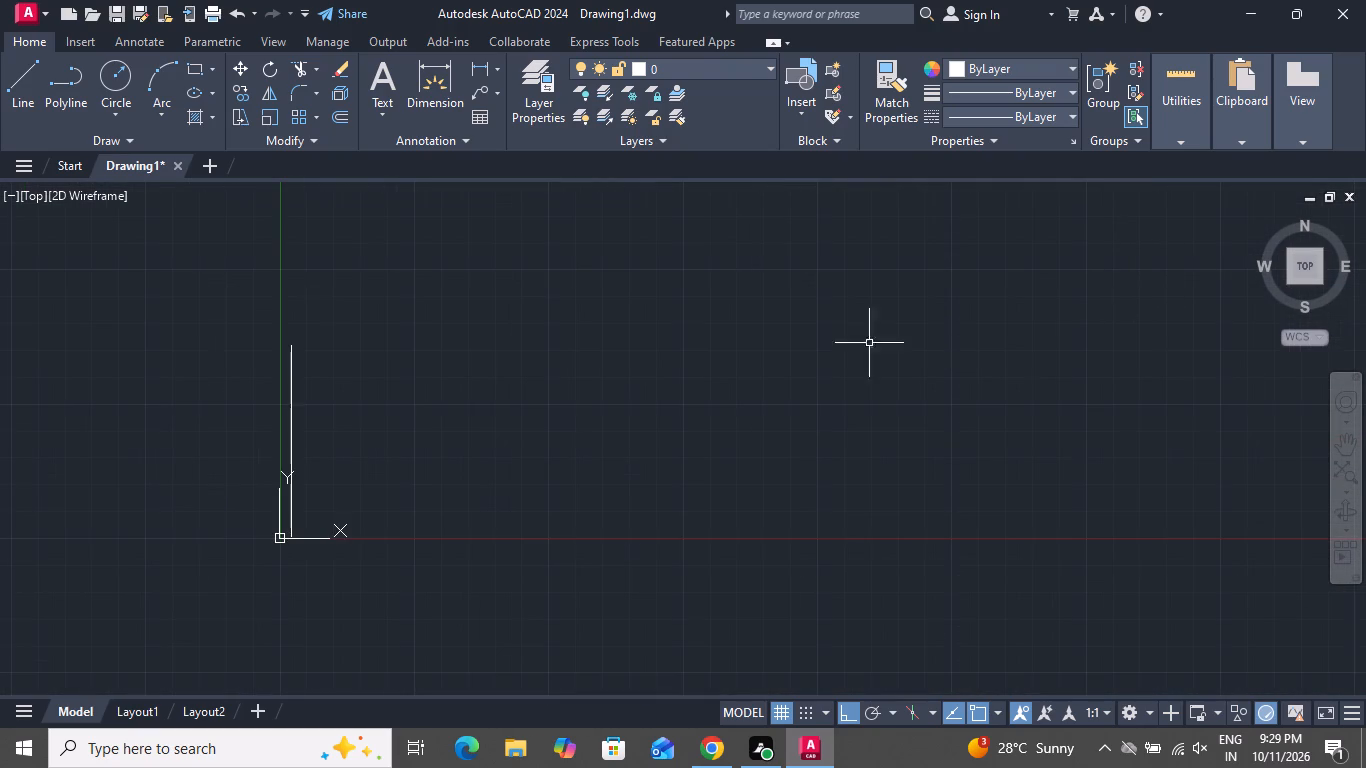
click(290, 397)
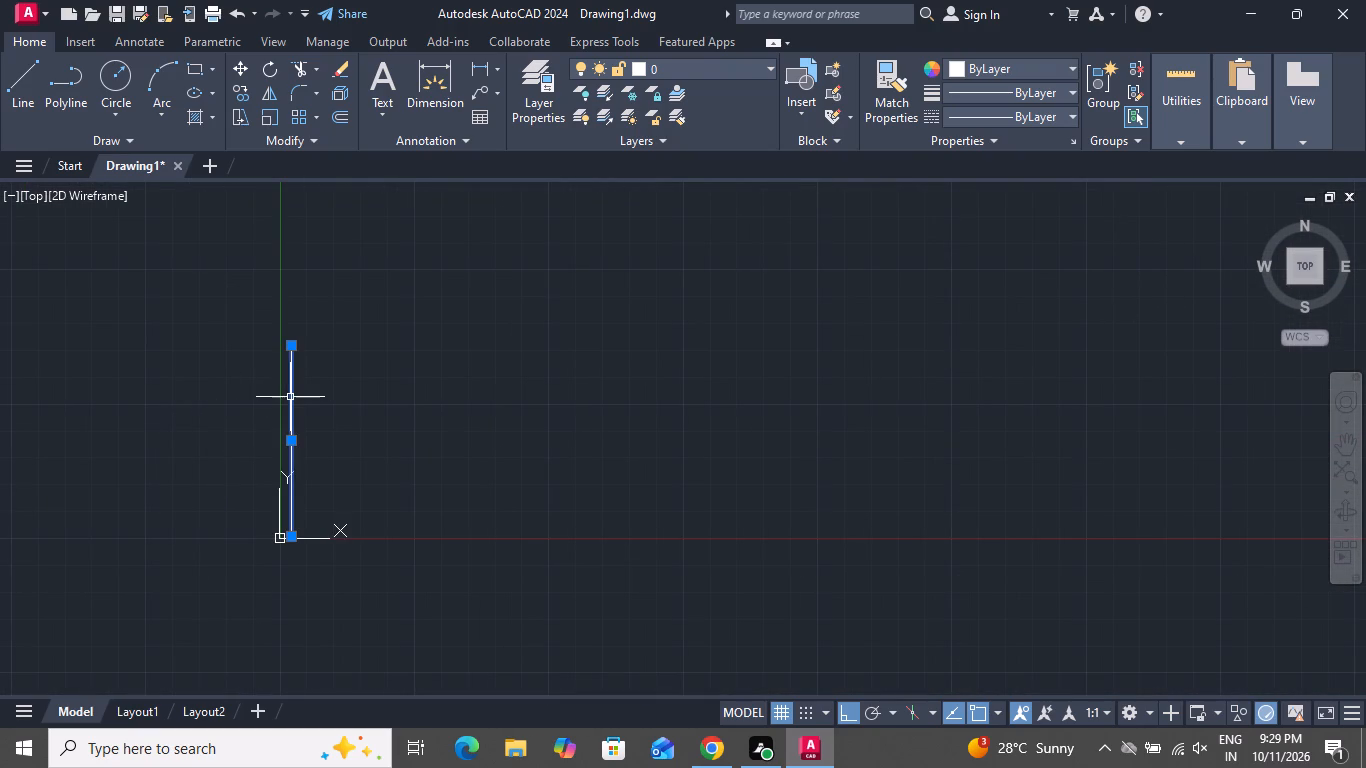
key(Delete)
Draw the outline's left side as a line 37' upward and continue with its top edge 22'3" to the right.
click(0, 86)
click(17, 88)
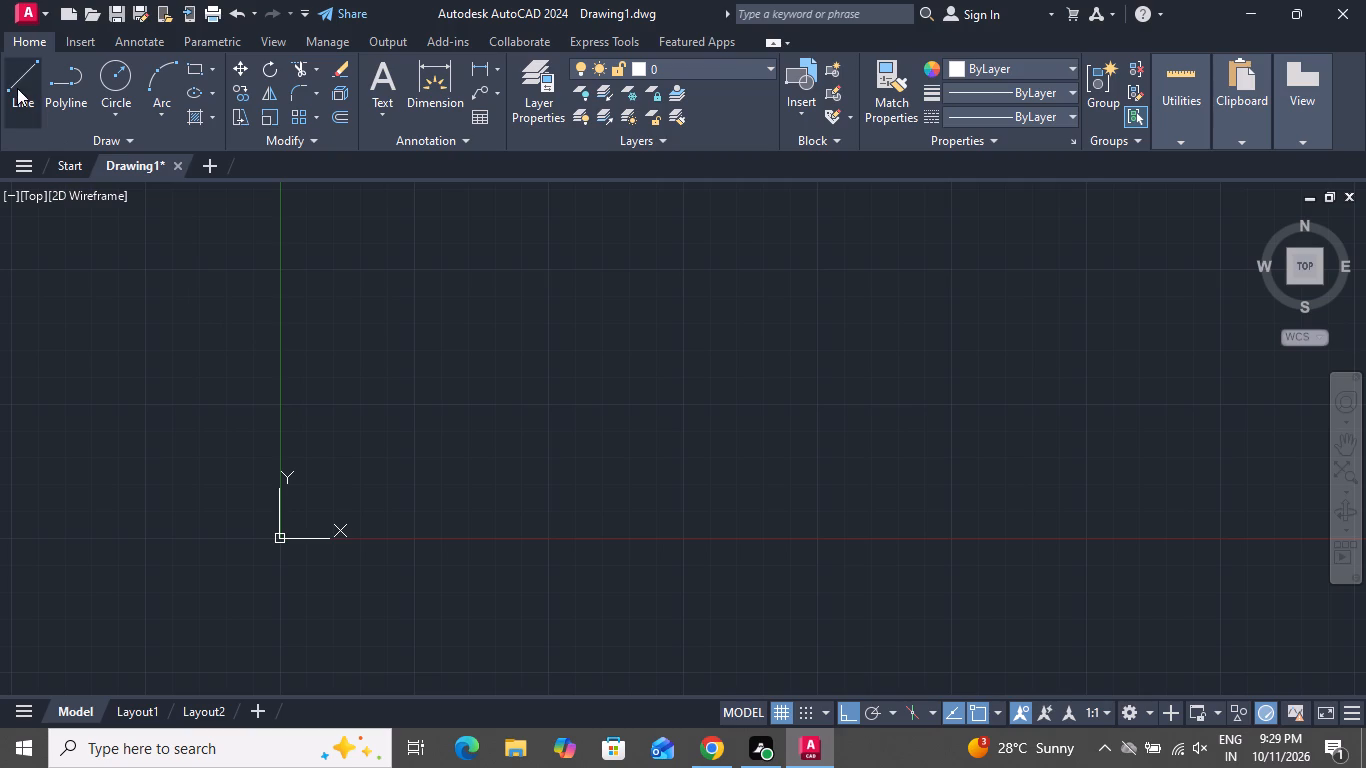
scroll(1107, 324, up, 1)
scroll(1109, 323, down, 1)
scroll(1111, 323, up, 2)
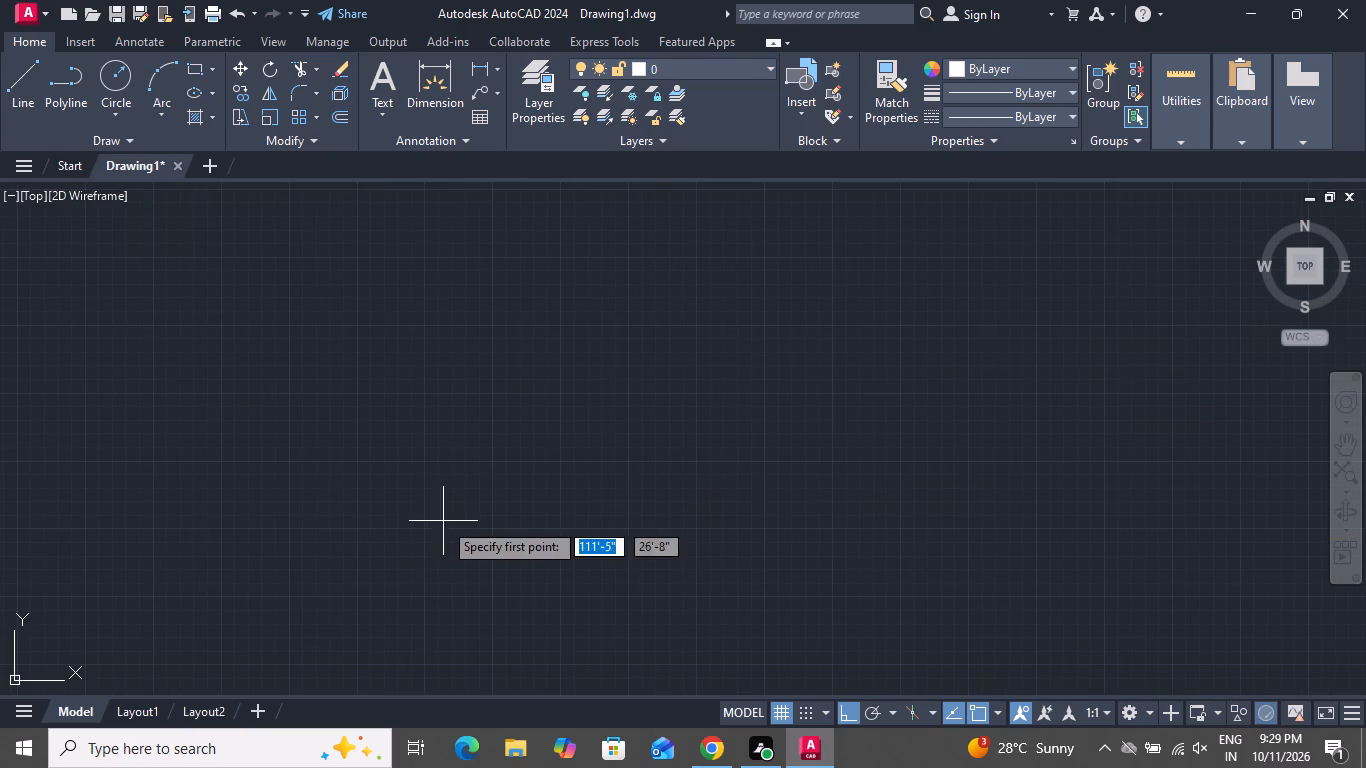
click(442, 558)
text(37')
key(Return)
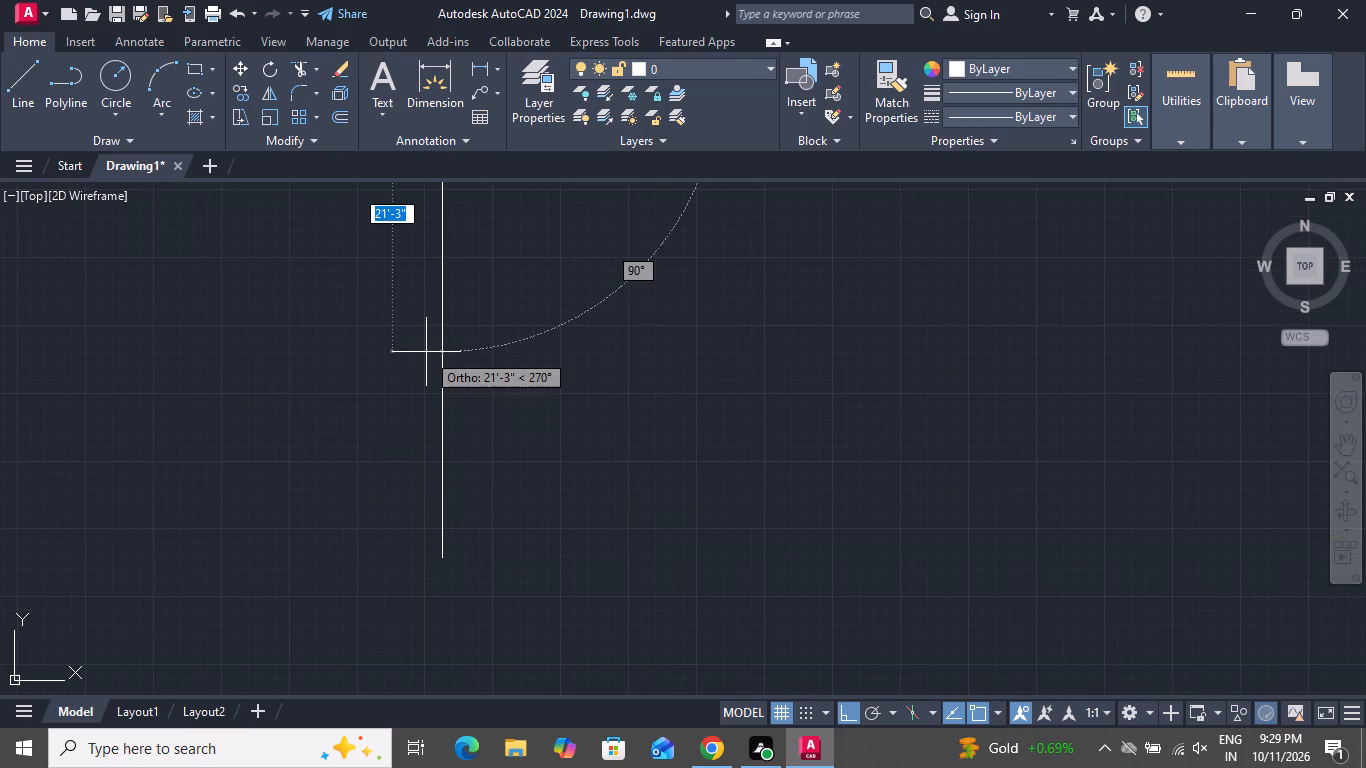
scroll(427, 351, down, 4)
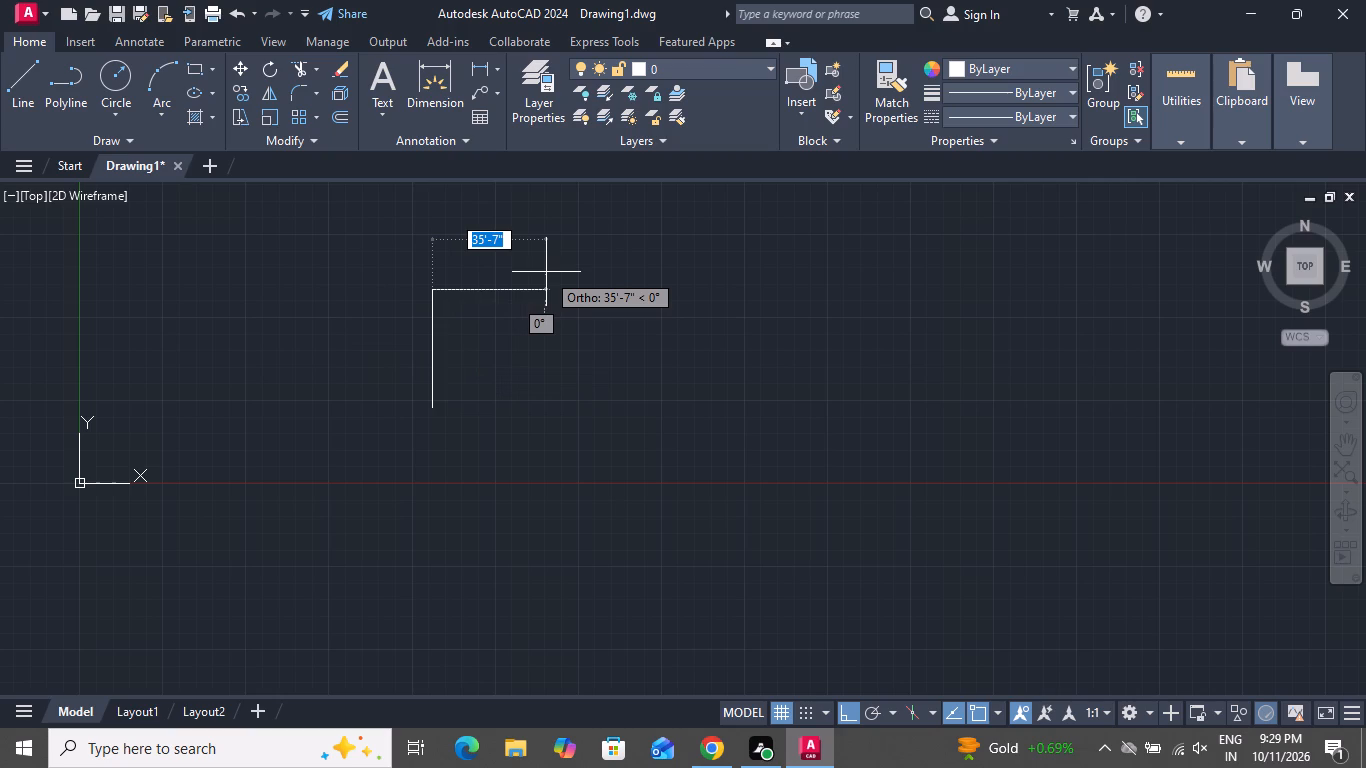
text(22)
text('3)
key(shift+quotedbl)
key(Return)
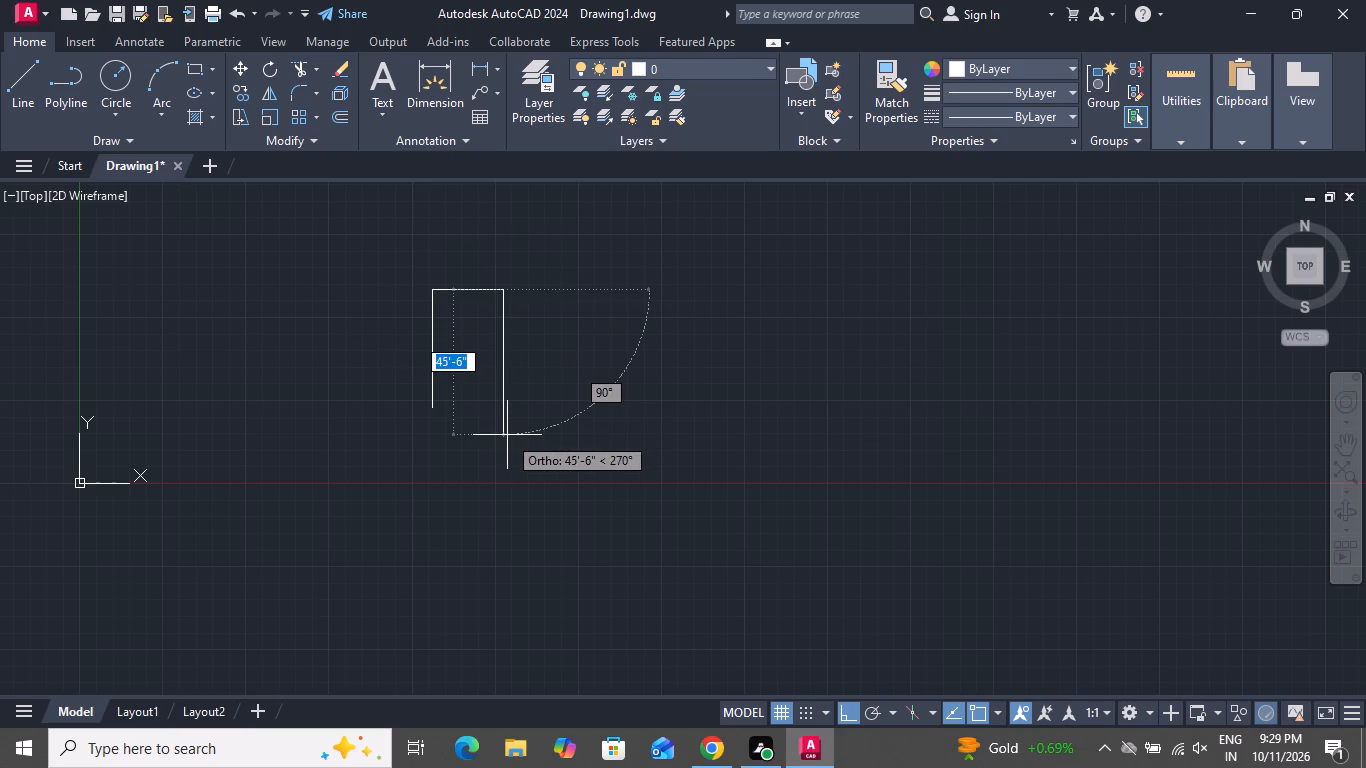
Complete the rectangular outline with a right side 37' downward and a bottom edge 22'3" back to the start.
text(37)
key(apostrophe)
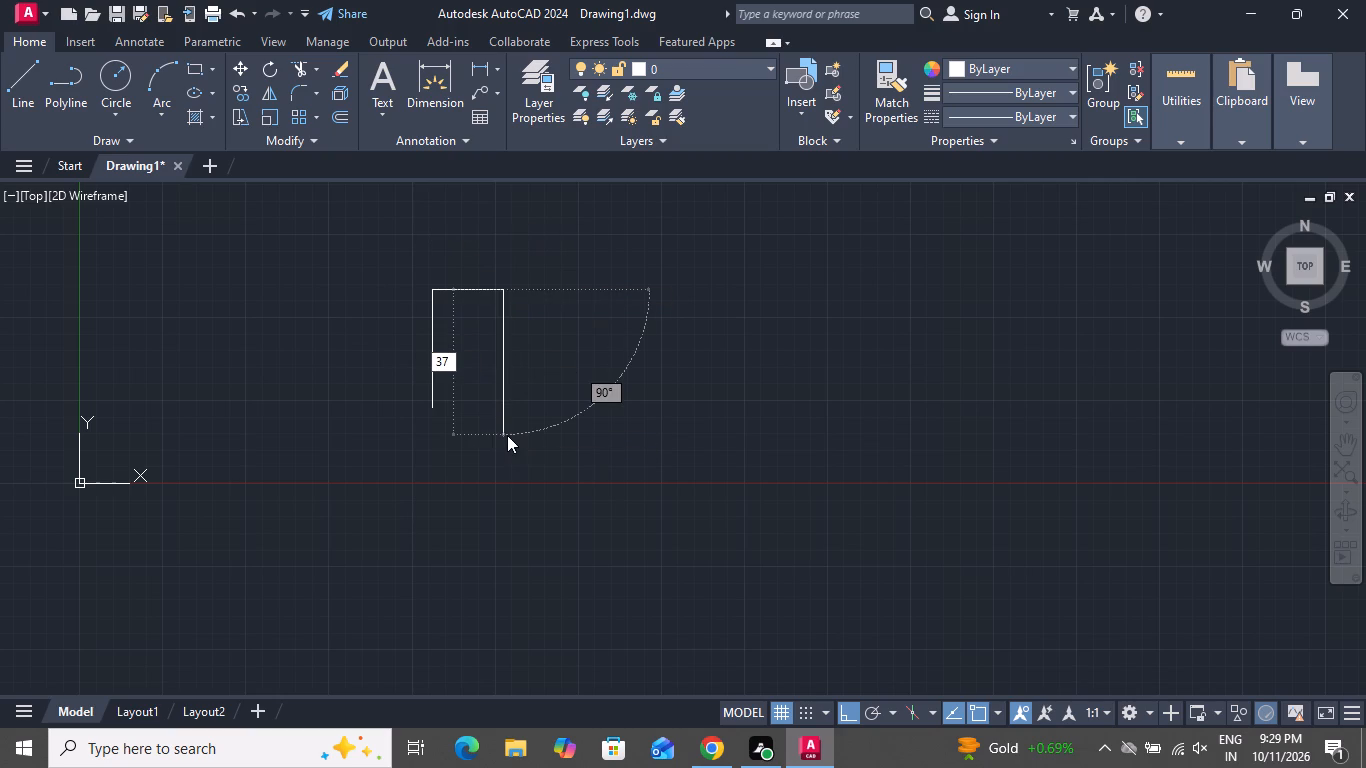
key(Return)
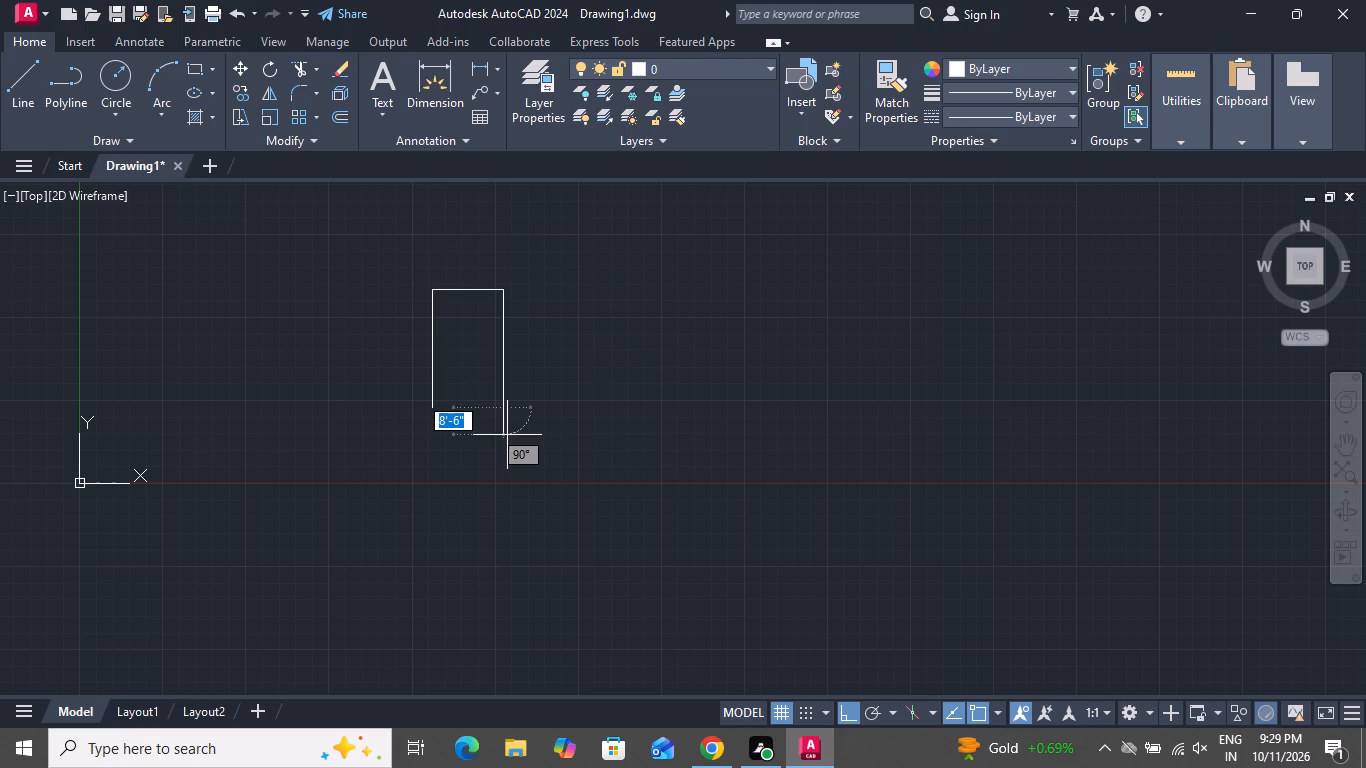
text(22)
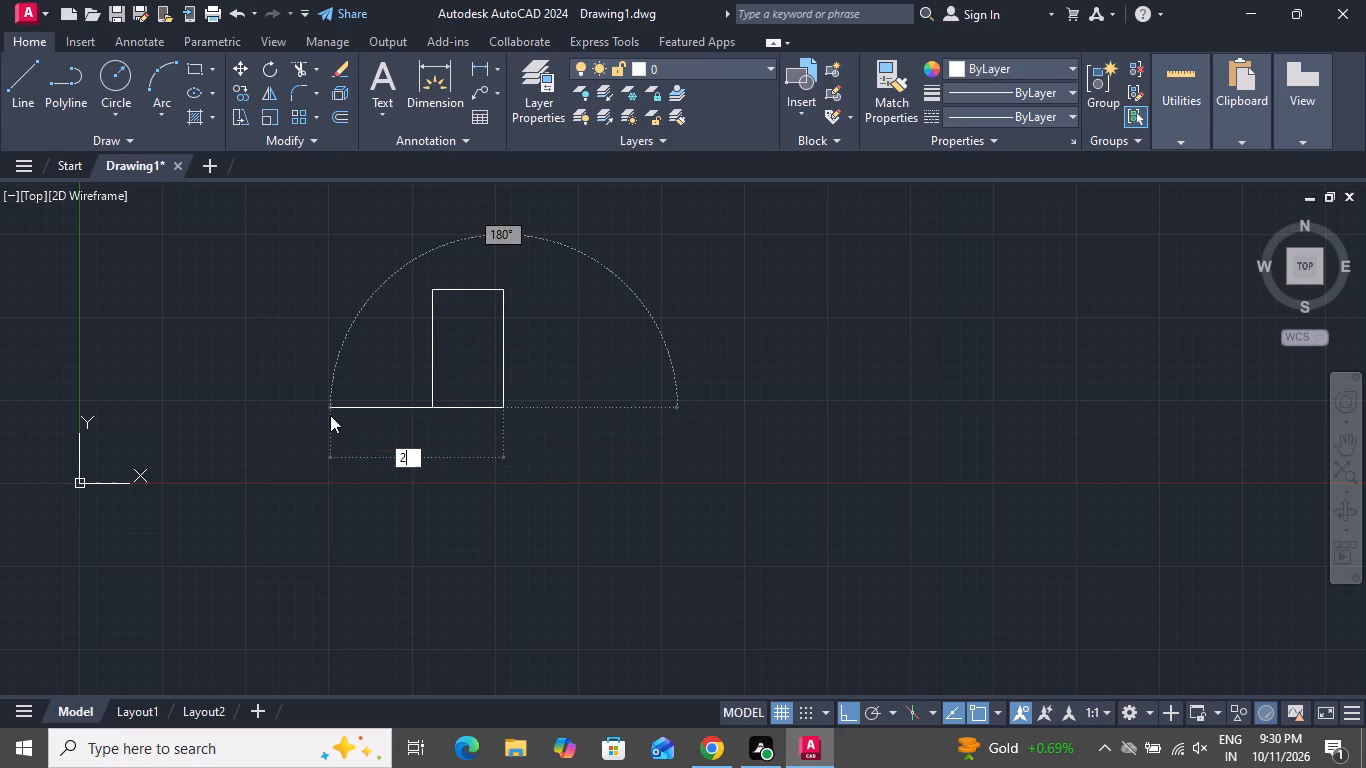
text('3)
key(shift+quotedbl)
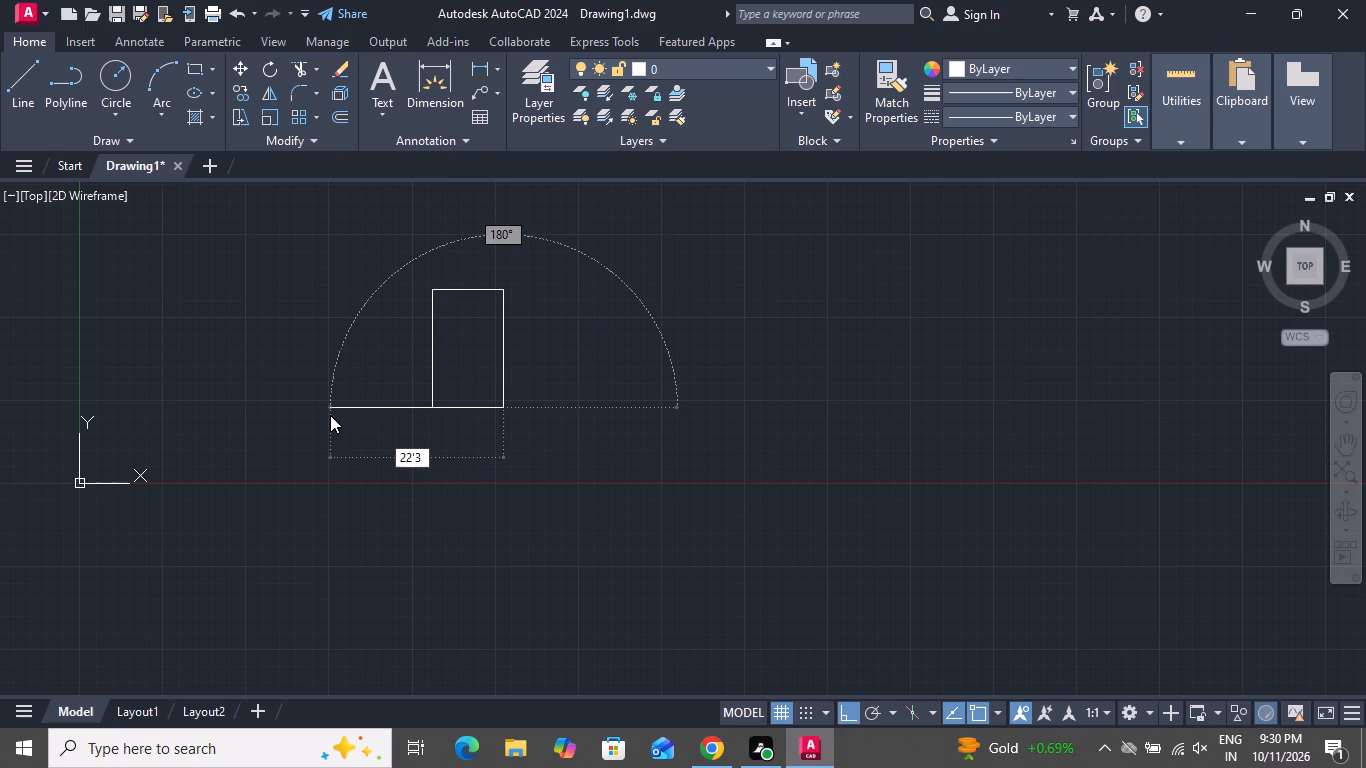
key(Return)
right_click(343, 408)
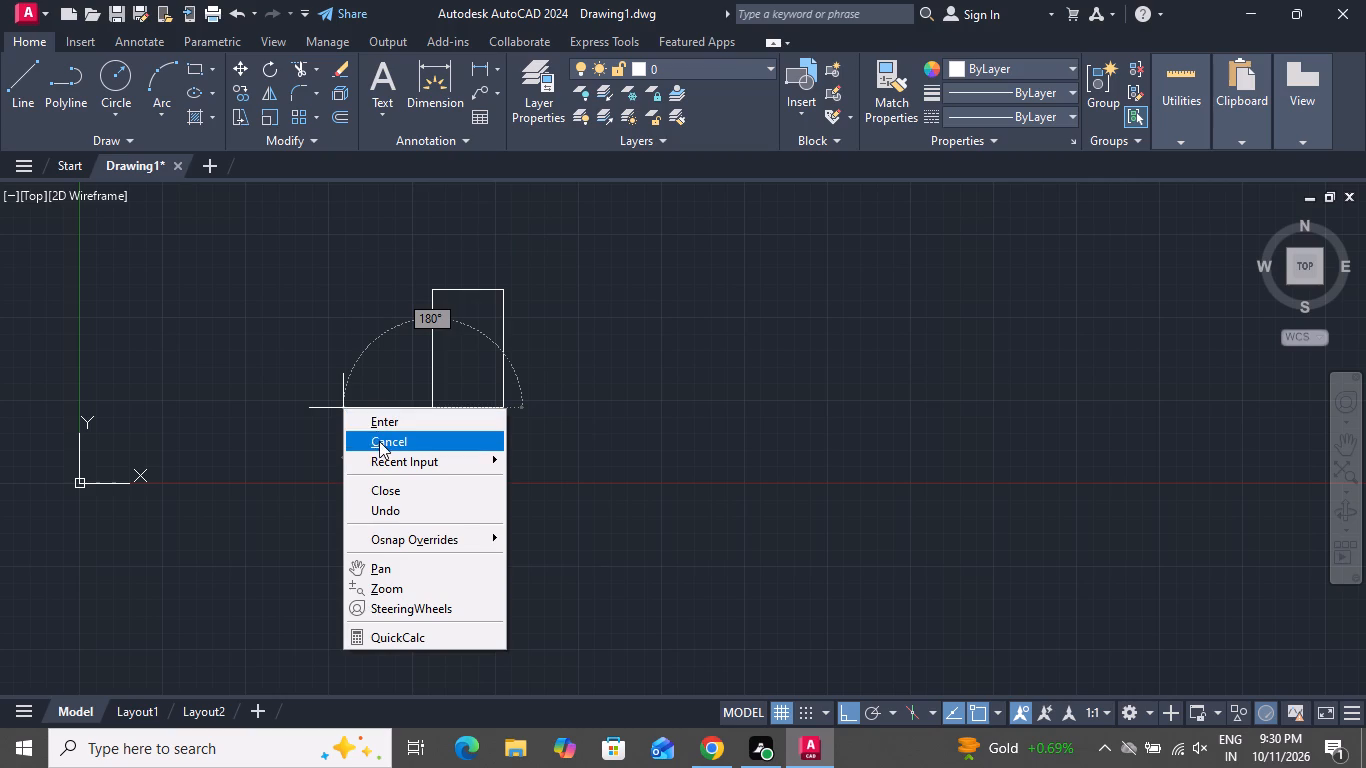
click(379, 441)
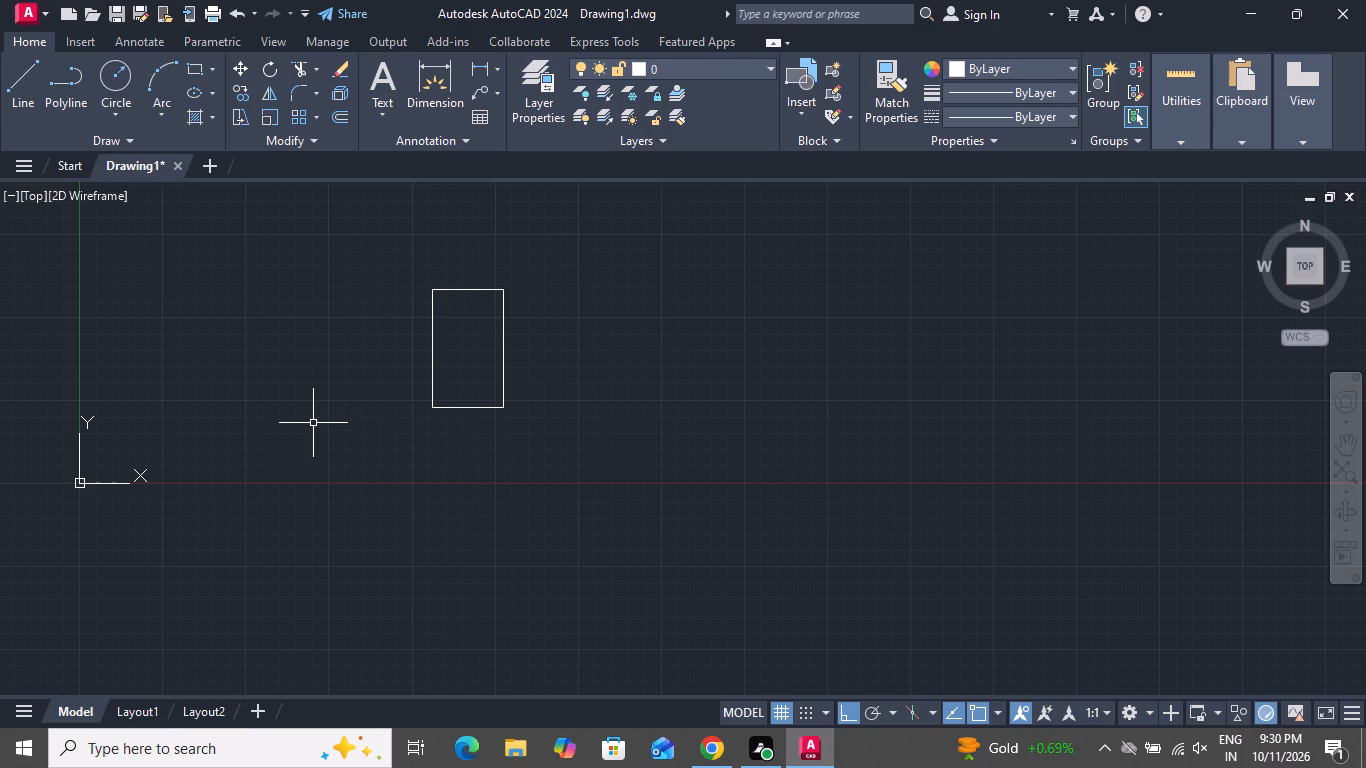
Offset all four sides of the rectangular outline 9" inward.
text(o)
key(space)
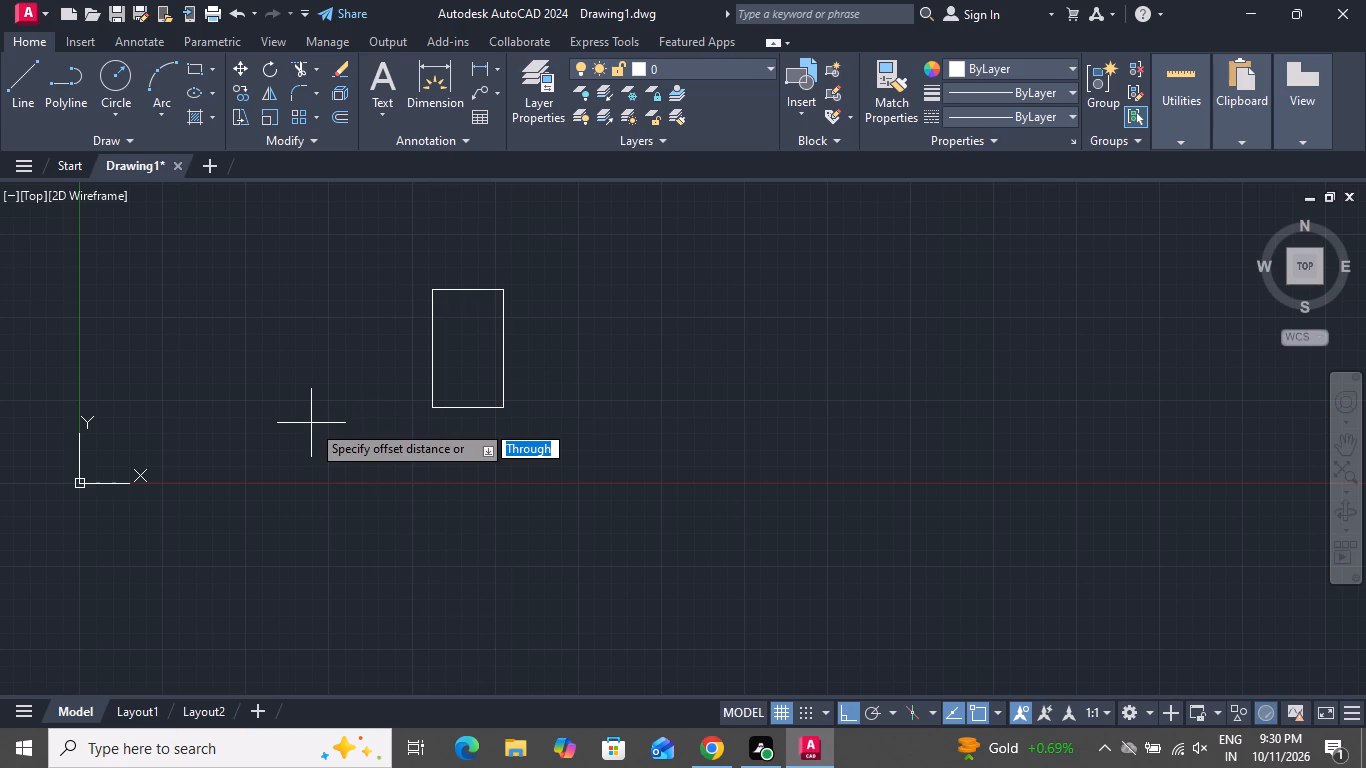
key(9)
key(shift+quotedbl)
key(Return)
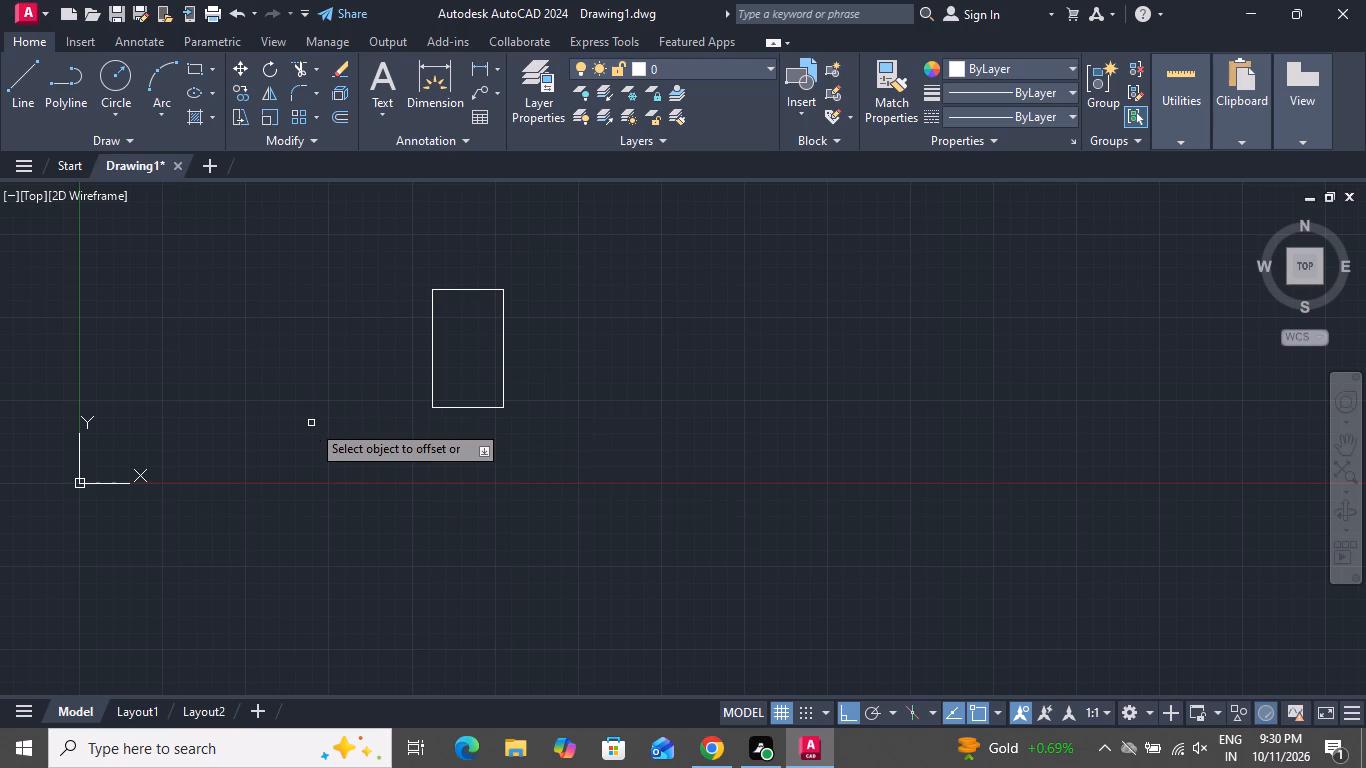
scroll(472, 261, up, 1)
scroll(477, 258, down, 1)
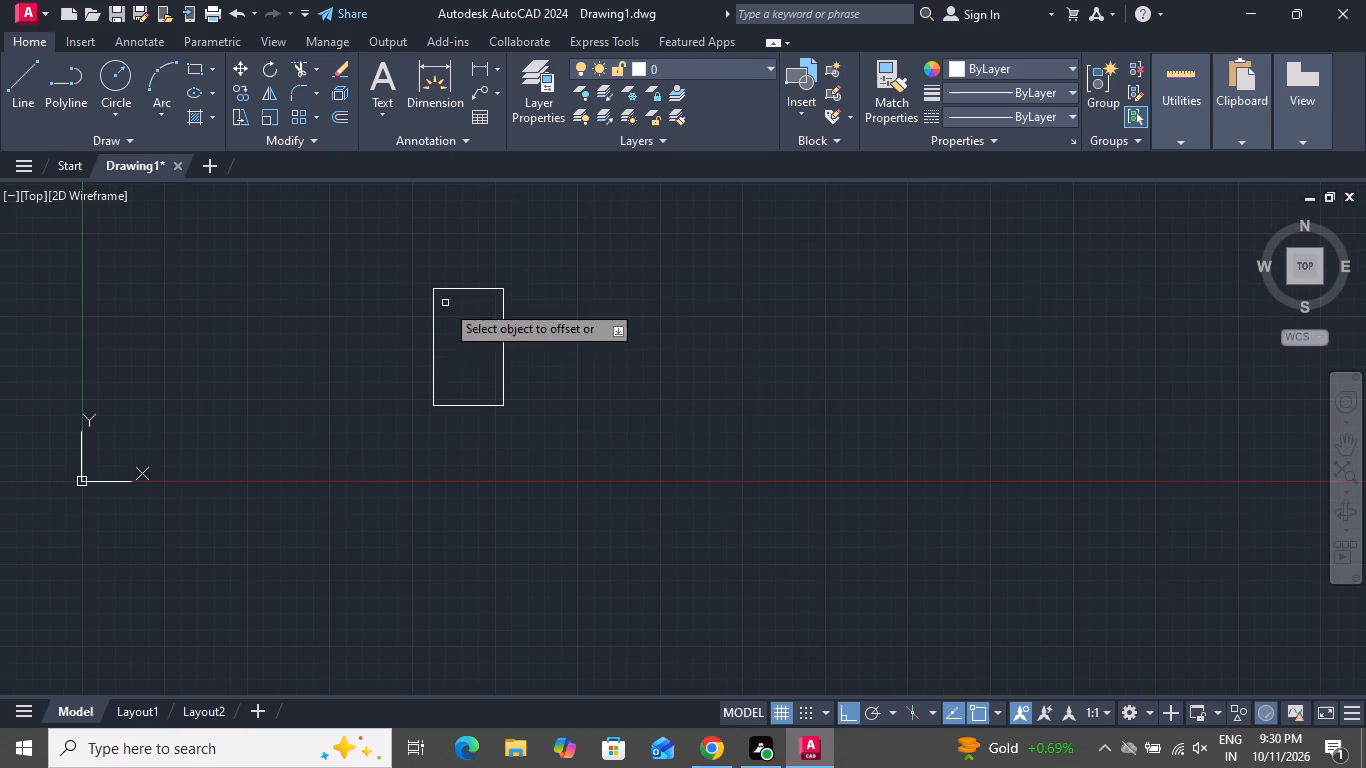
click(458, 291)
click(462, 336)
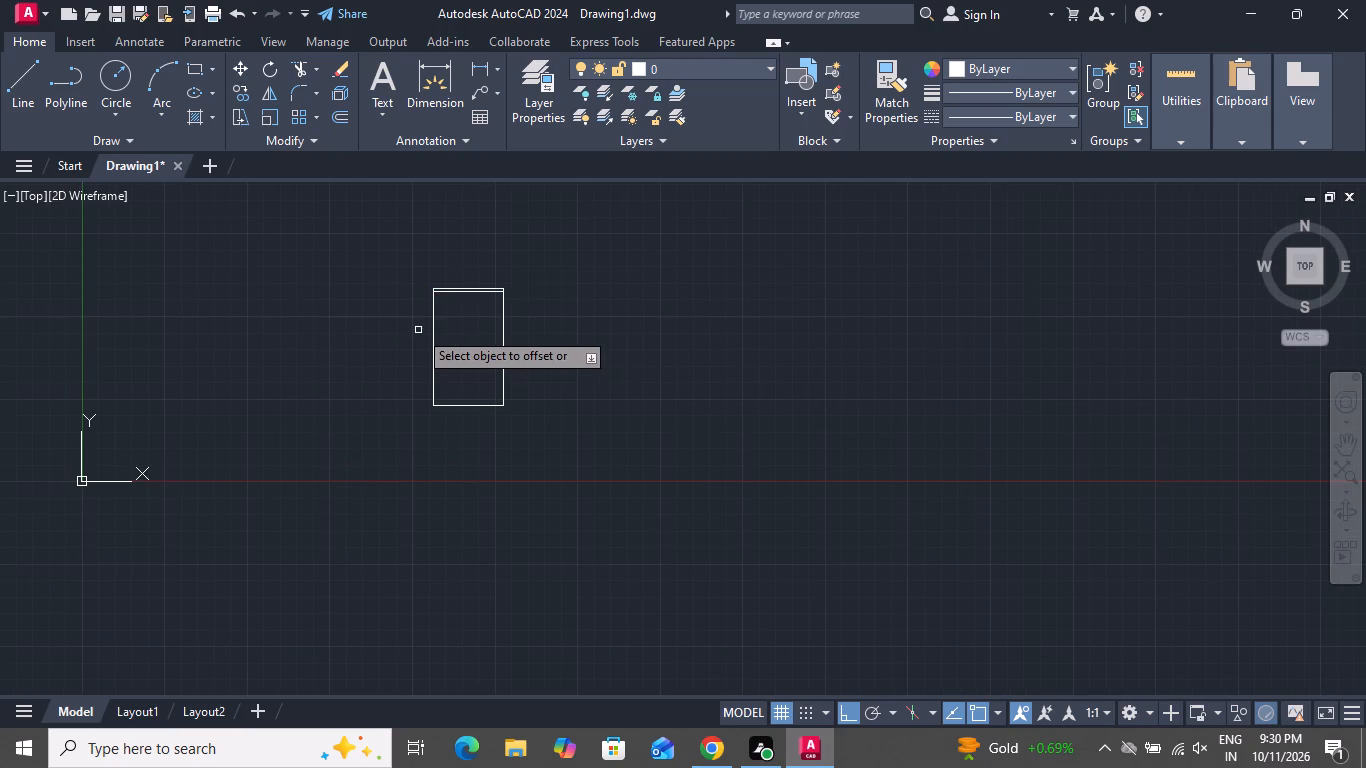
click(431, 332)
click(577, 339)
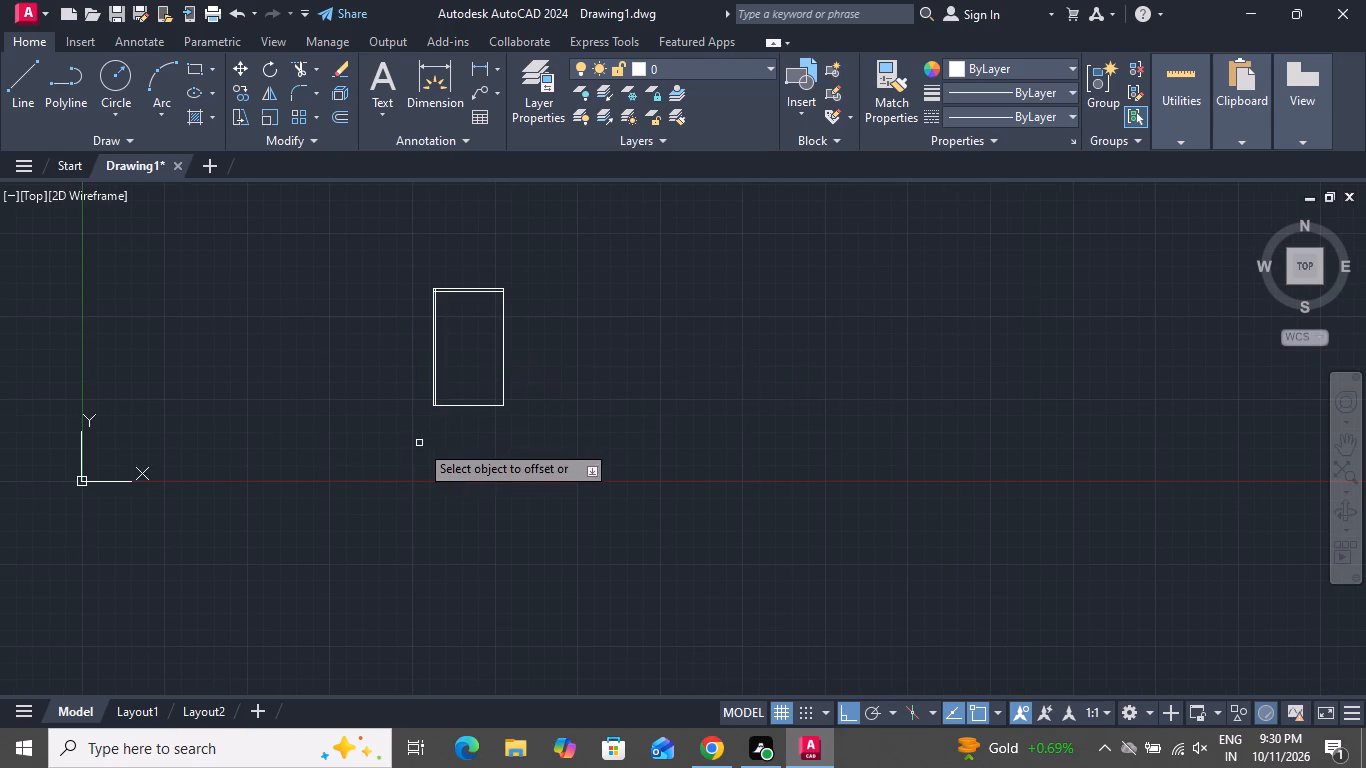
click(460, 407)
click(461, 364)
click(502, 362)
click(461, 372)
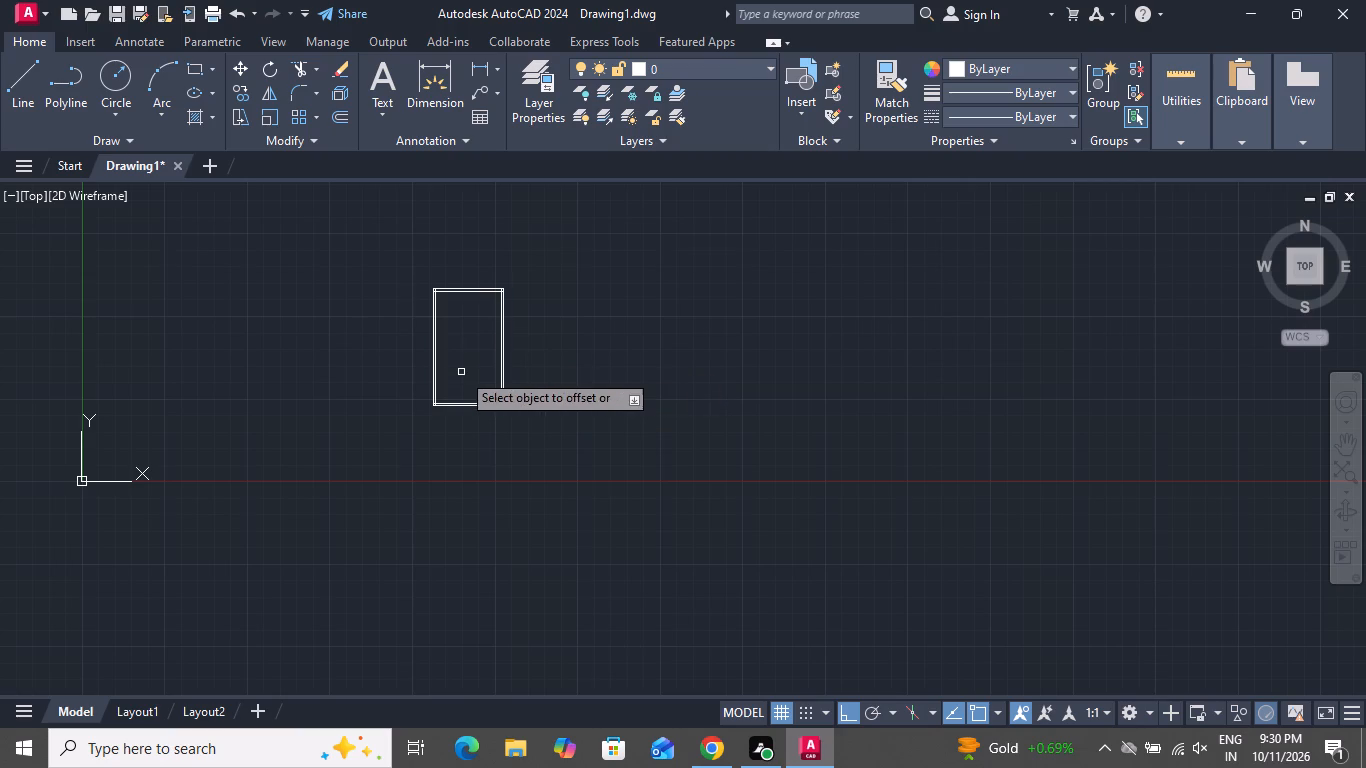
right_click(472, 368)
click(515, 406)
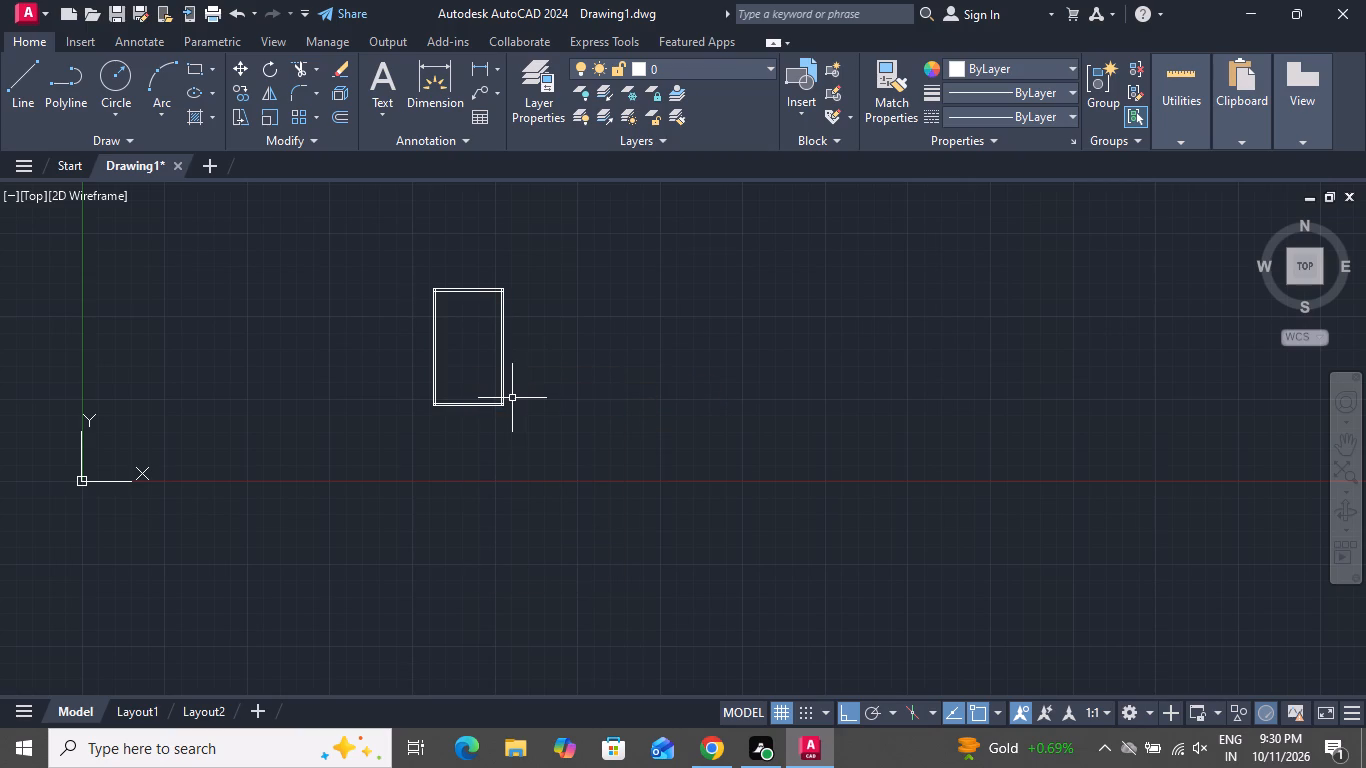
Trim the overlapping ends of the inner offset lines at the outline's two top corners.
click(307, 60)
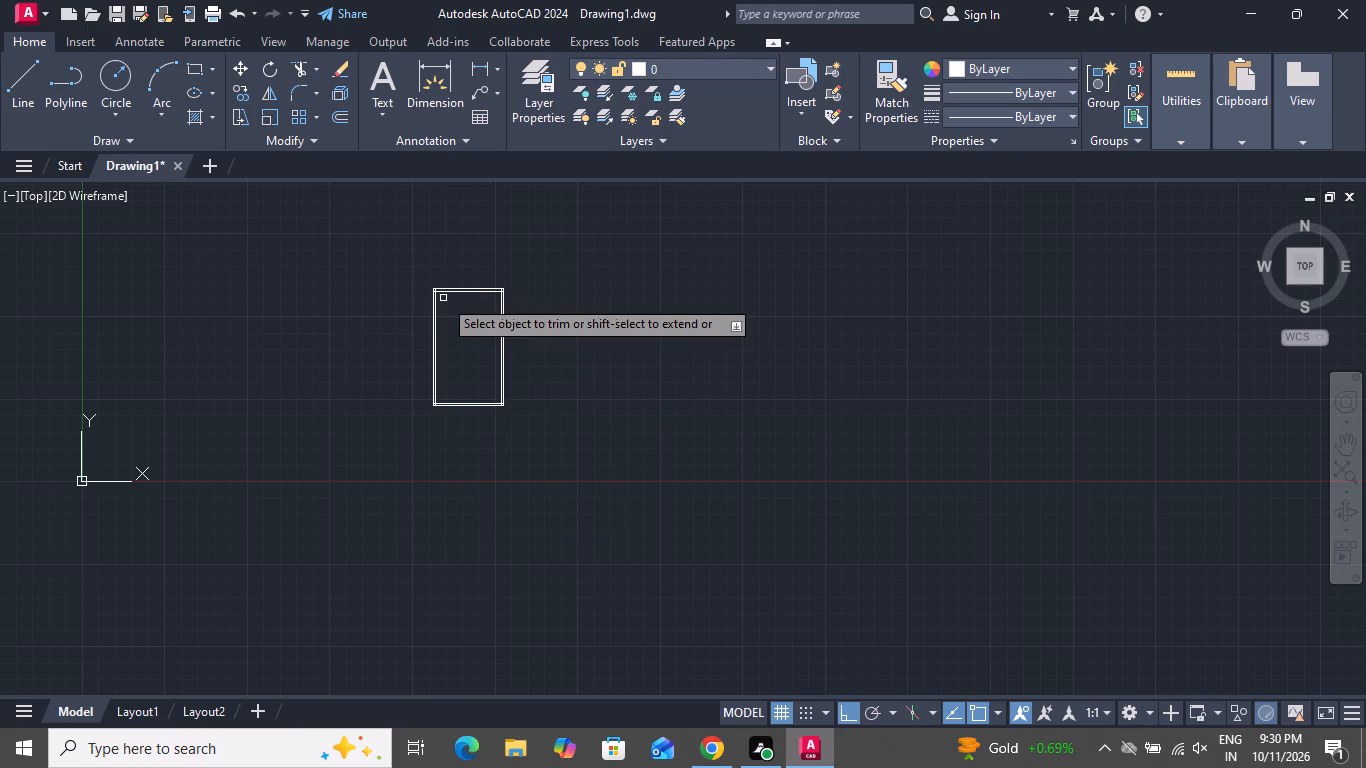
scroll(428, 298, up, 7)
scroll(472, 234, down, 1)
click(459, 241)
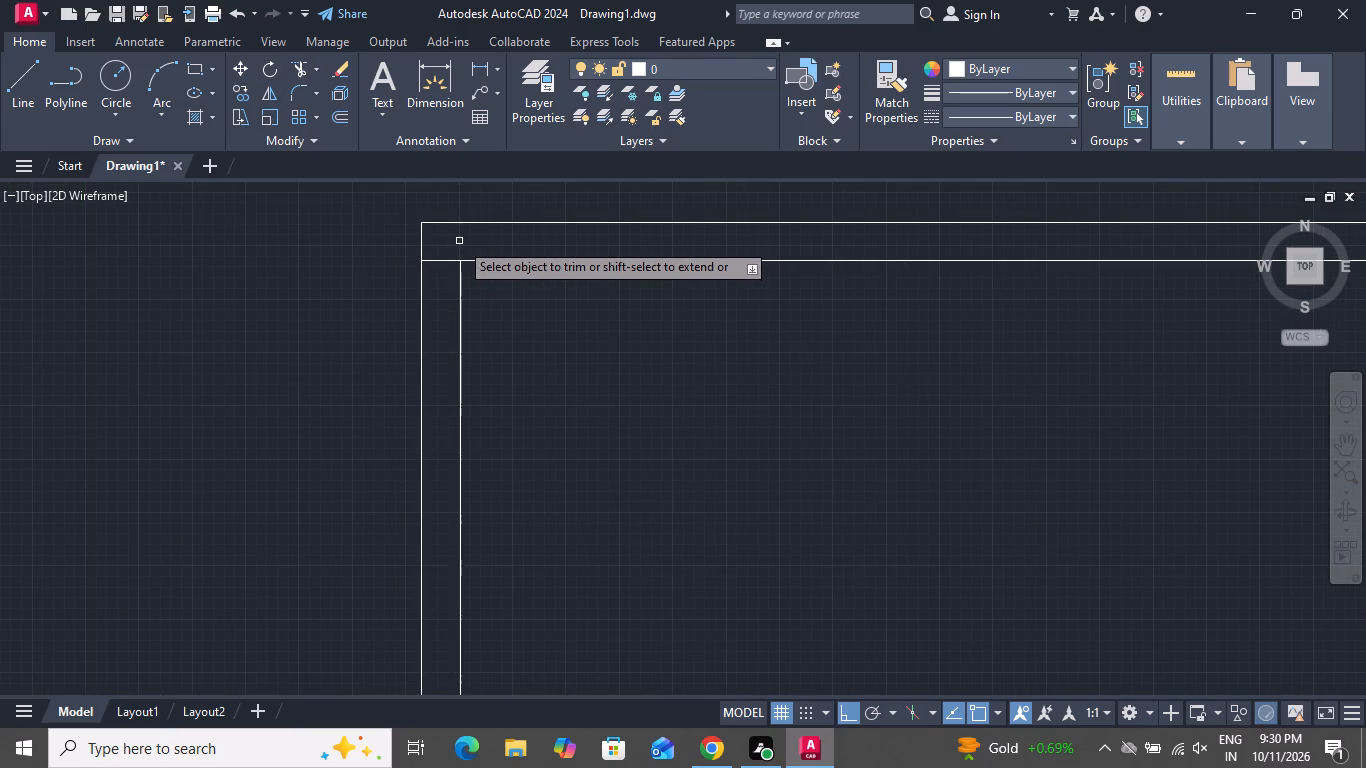
click(444, 260)
scroll(467, 261, down, 3)
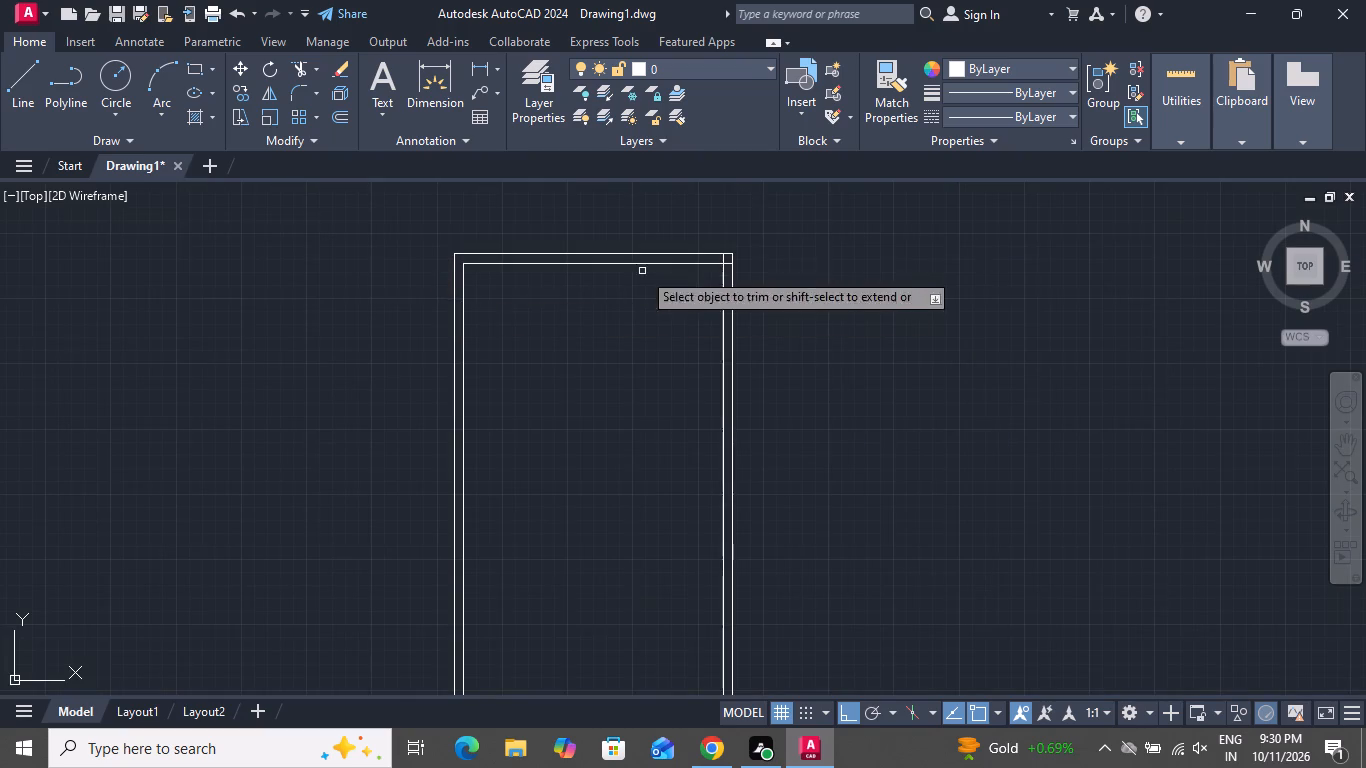
scroll(711, 247, up, 7)
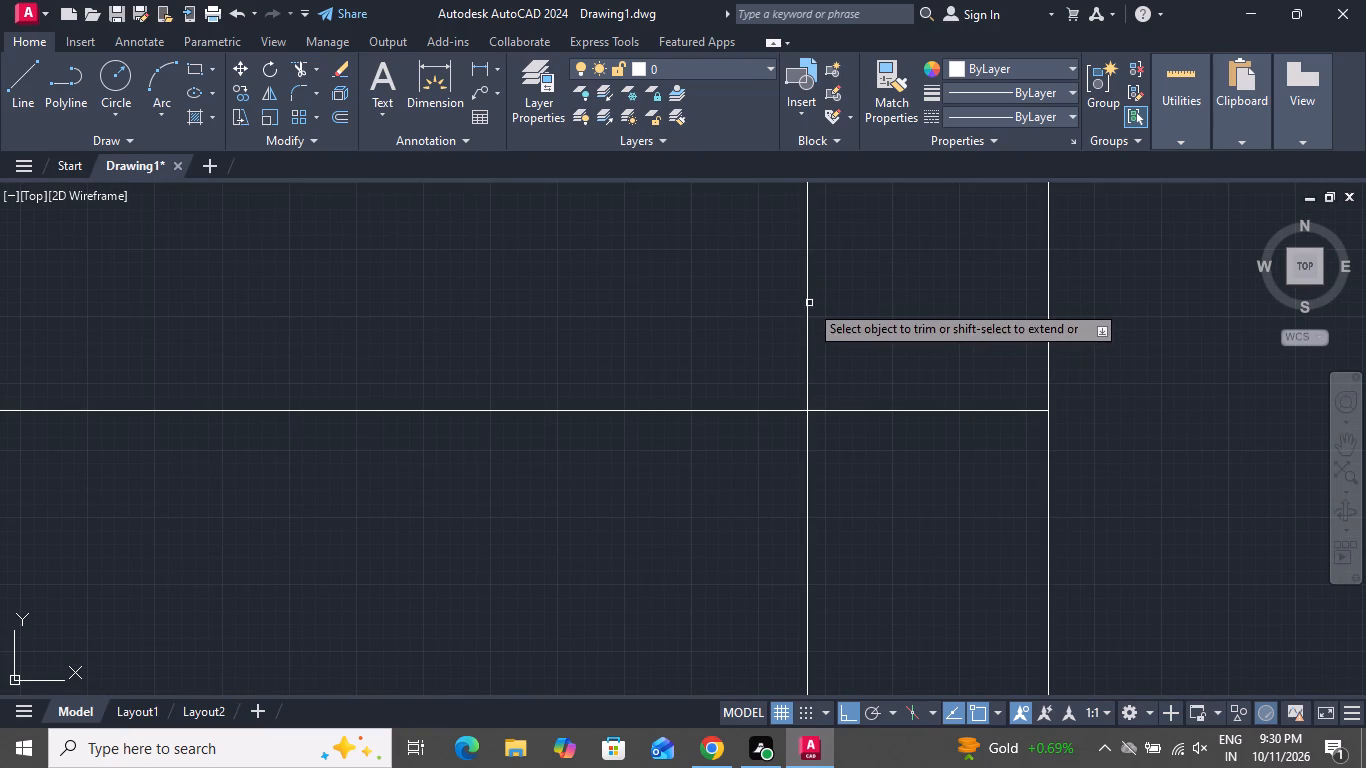
click(808, 309)
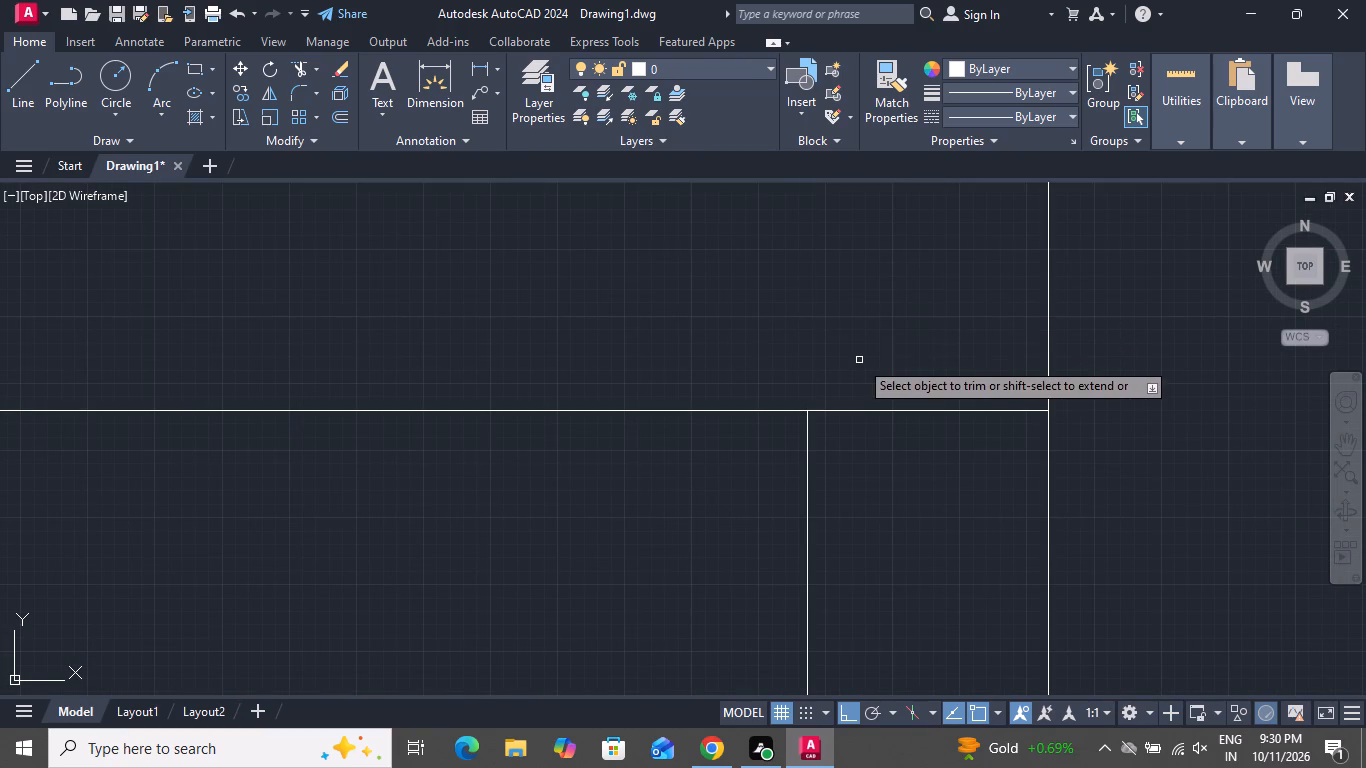
click(872, 411)
Trim the overlapping ends of the inner offset lines at the outline's two bottom corners and finish trimming.
scroll(855, 399, down, 8)
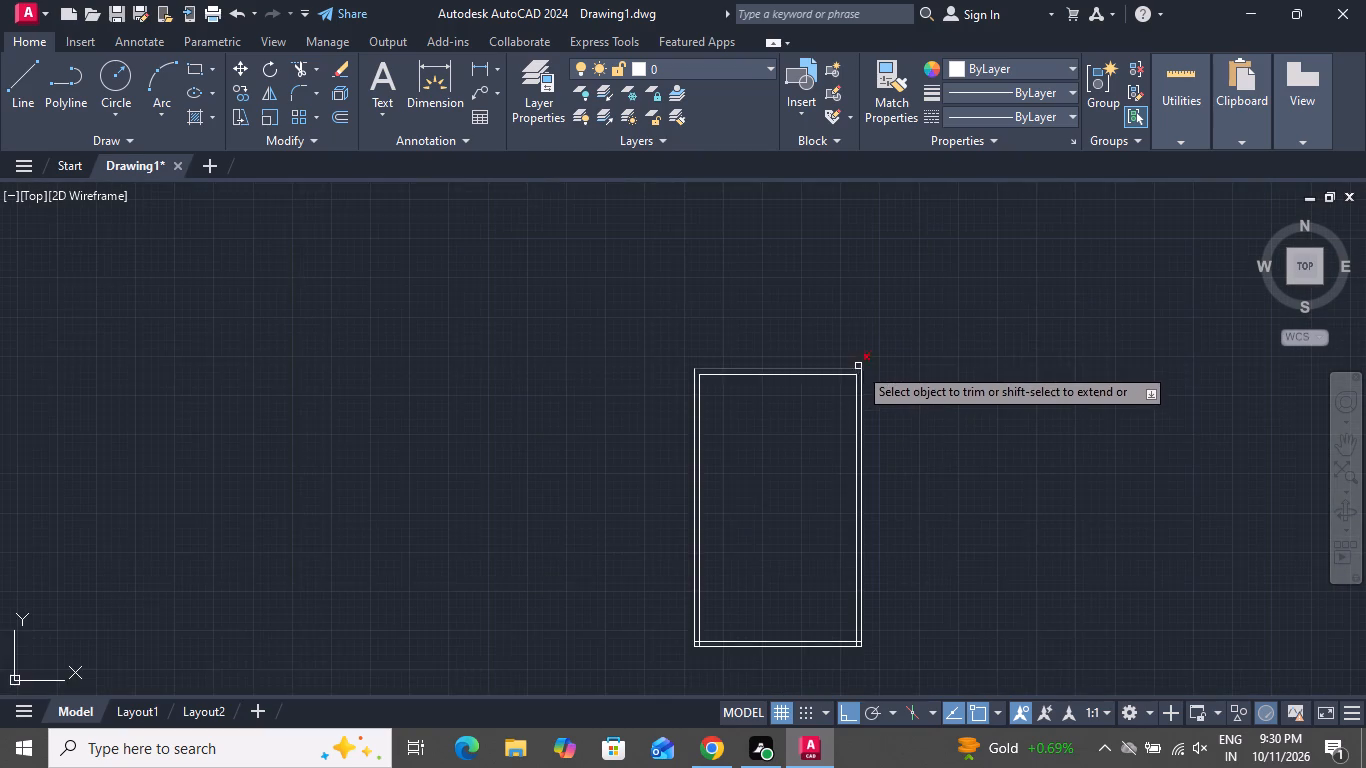
scroll(863, 363, down, 1)
scroll(859, 537, up, 9)
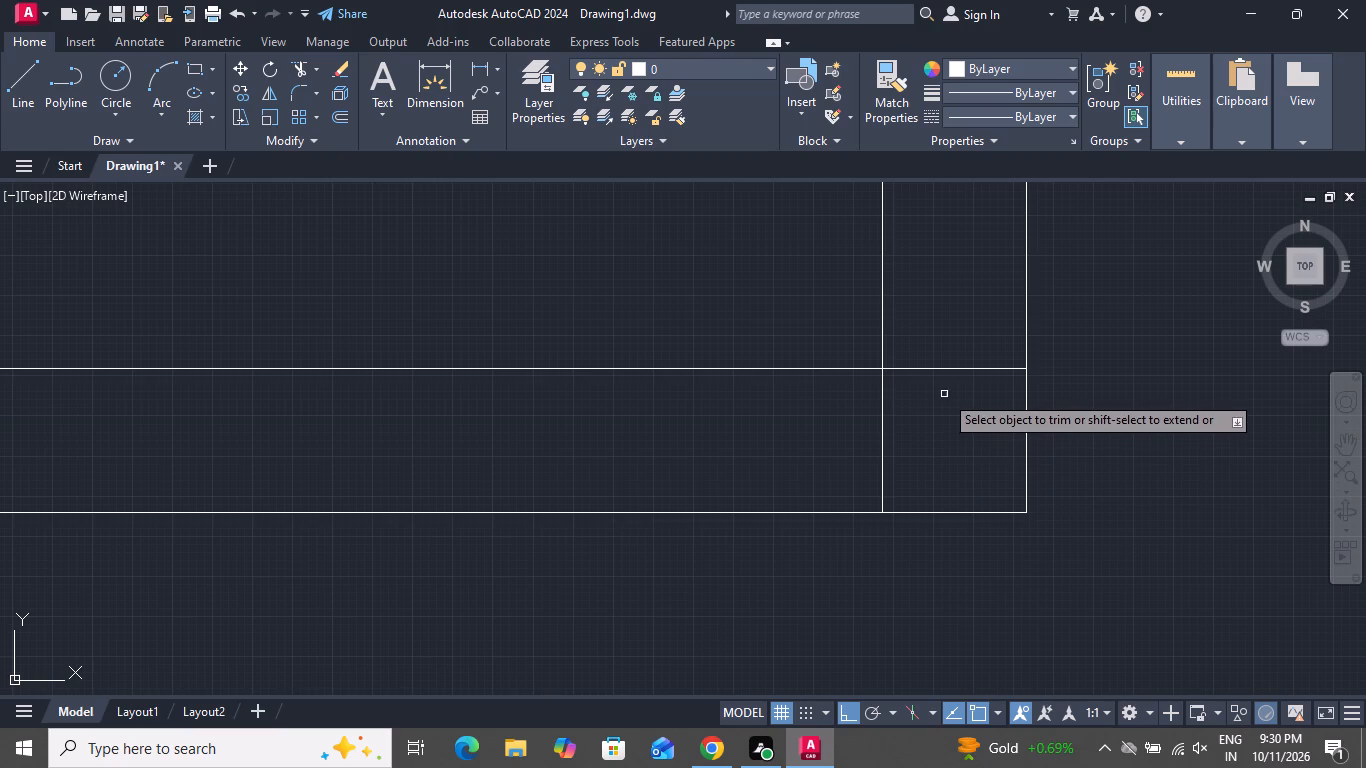
click(946, 371)
click(882, 420)
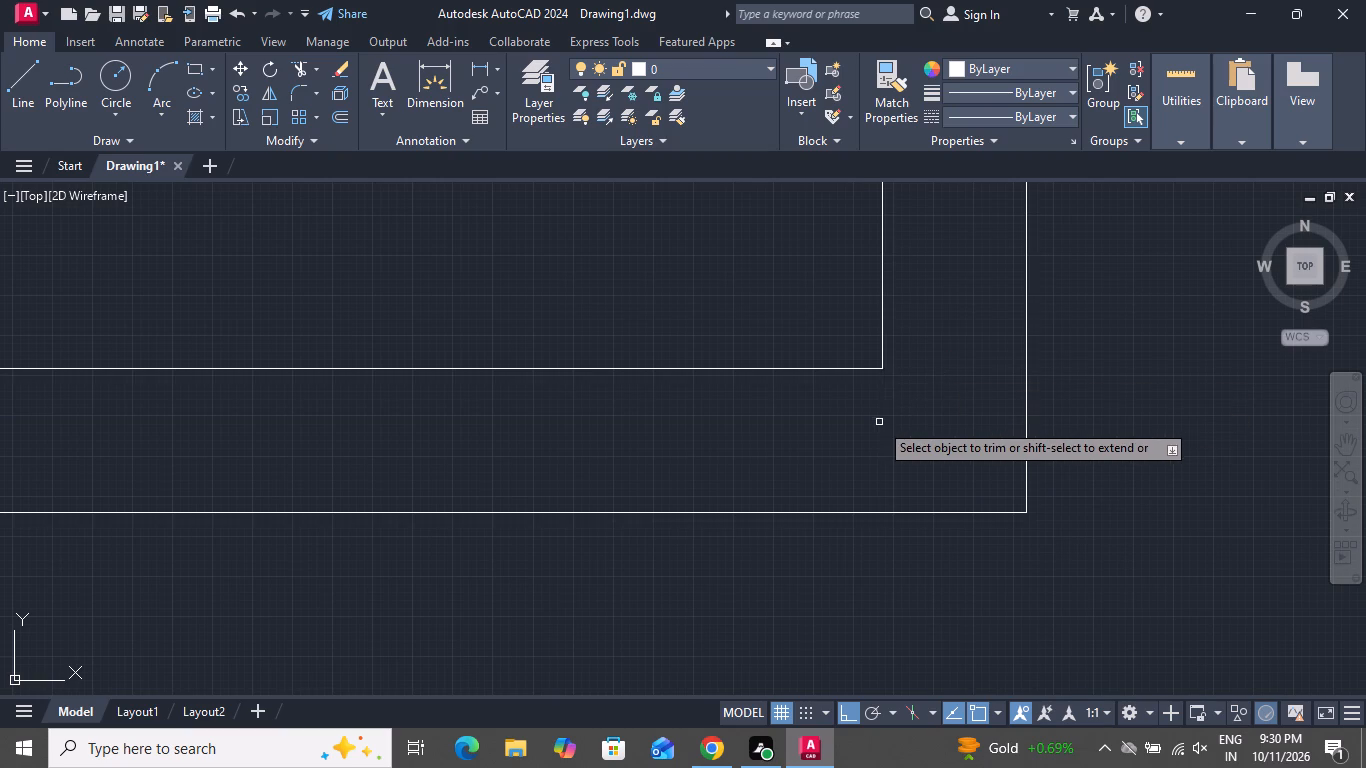
scroll(878, 428, down, 4)
scroll(885, 430, up, 1)
scroll(885, 430, down, 1)
scroll(264, 436, up, 1)
scroll(264, 436, down, 1)
scroll(264, 436, up, 6)
click(260, 367)
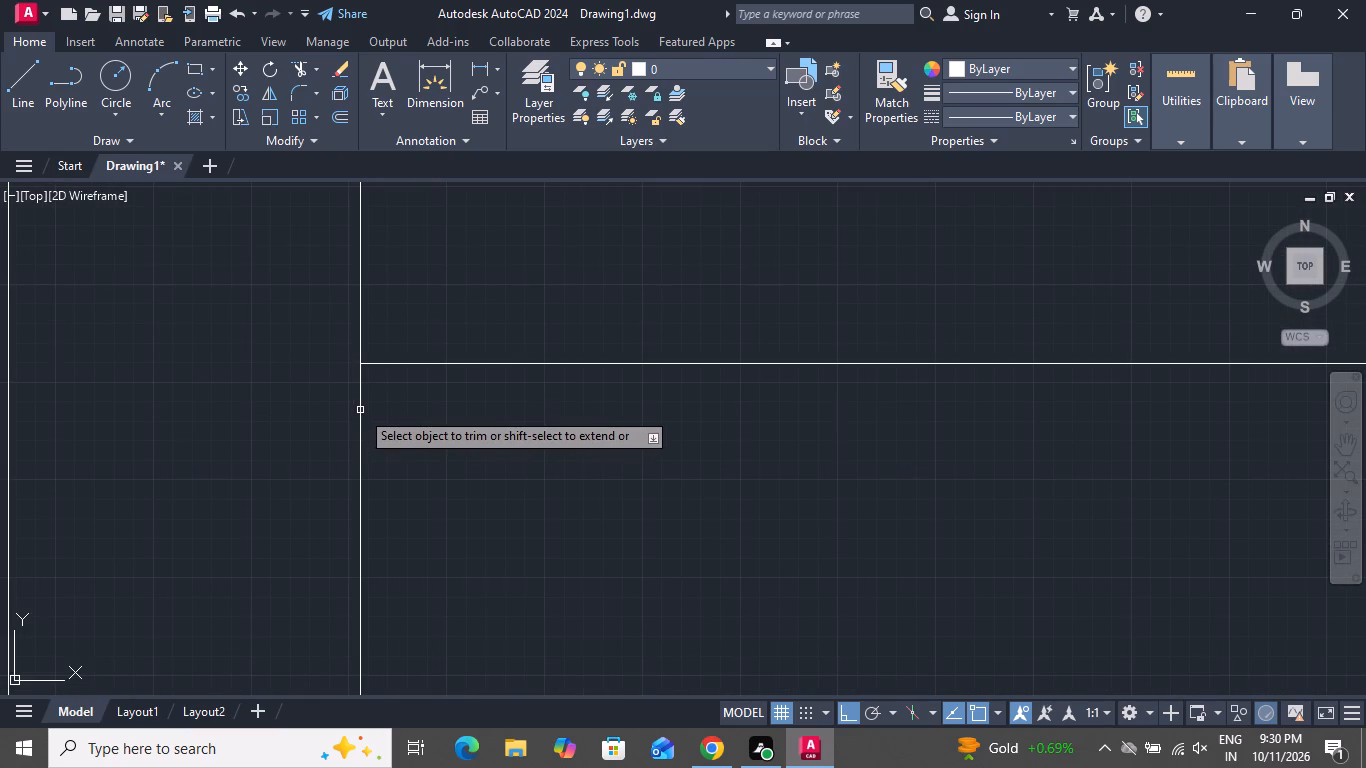
click(360, 410)
scroll(391, 421, up, 1)
scroll(391, 423, down, 8)
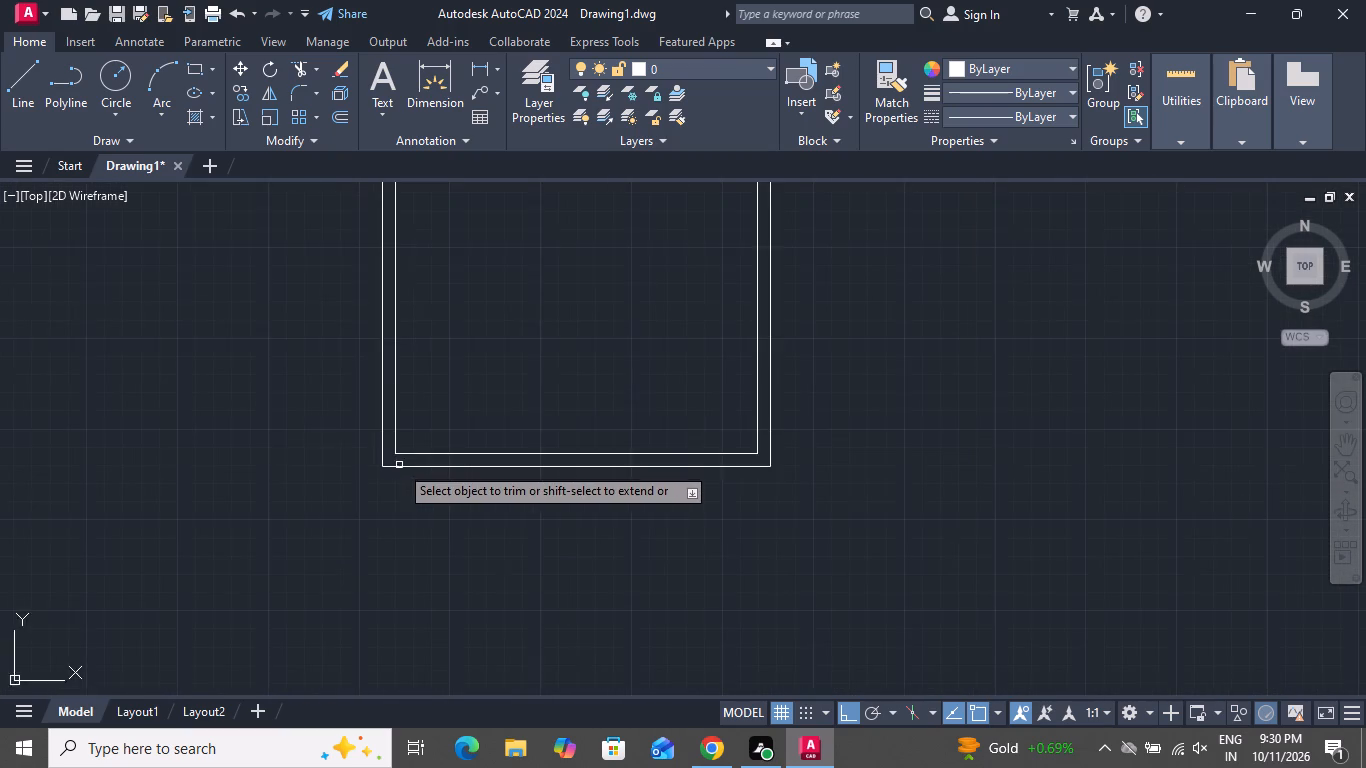
scroll(399, 465, down, 2)
right_click(417, 352)
click(465, 386)
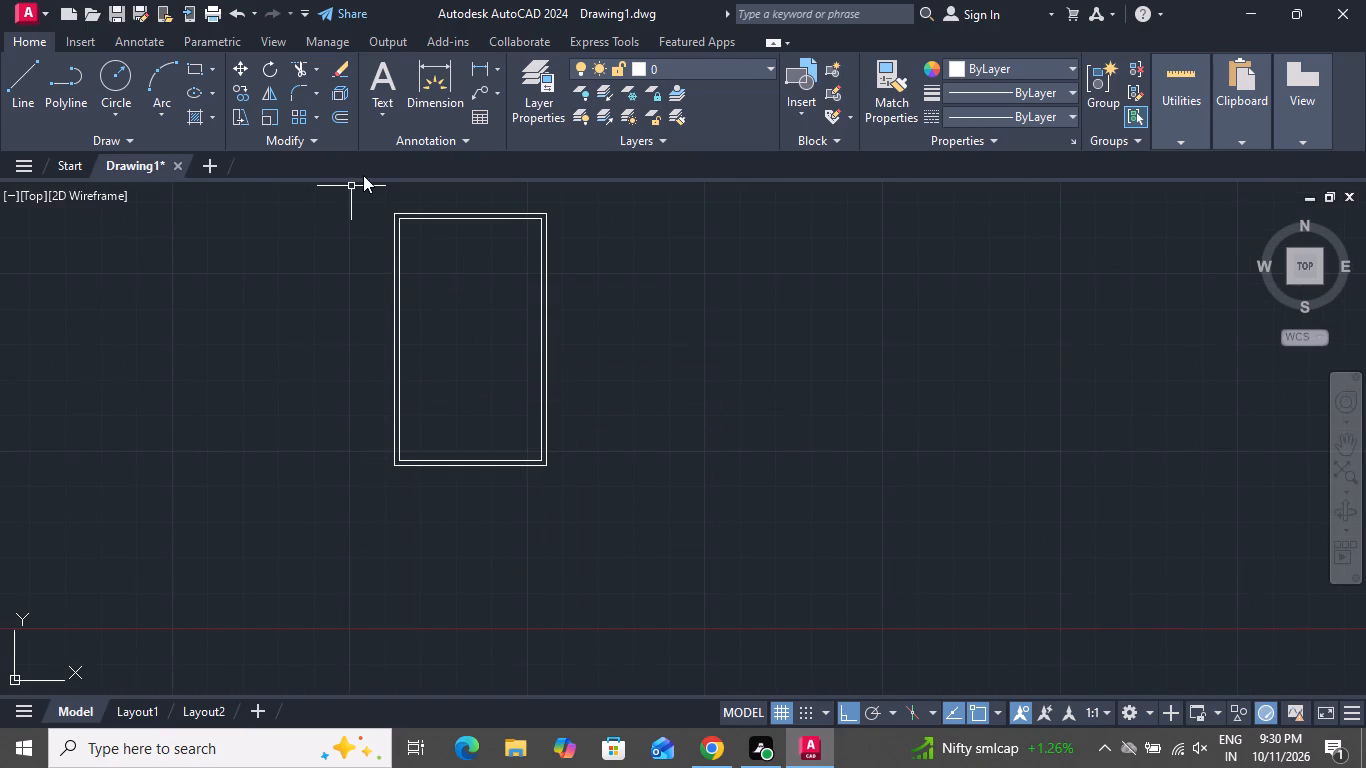
With the Through option, offset the inner left wall line 10' to the right and the inner top wall line 10' downward.
text(o t)
key(space)
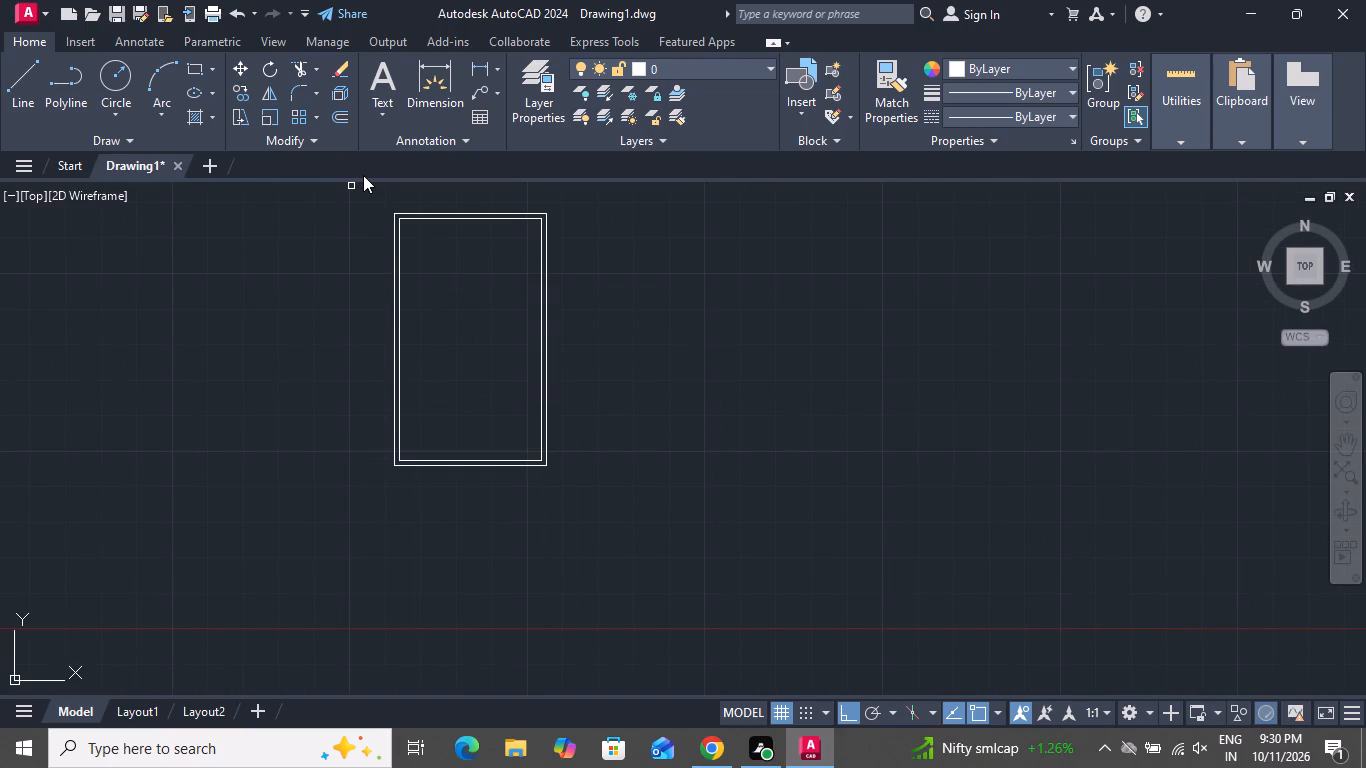
scroll(404, 223, up, 2)
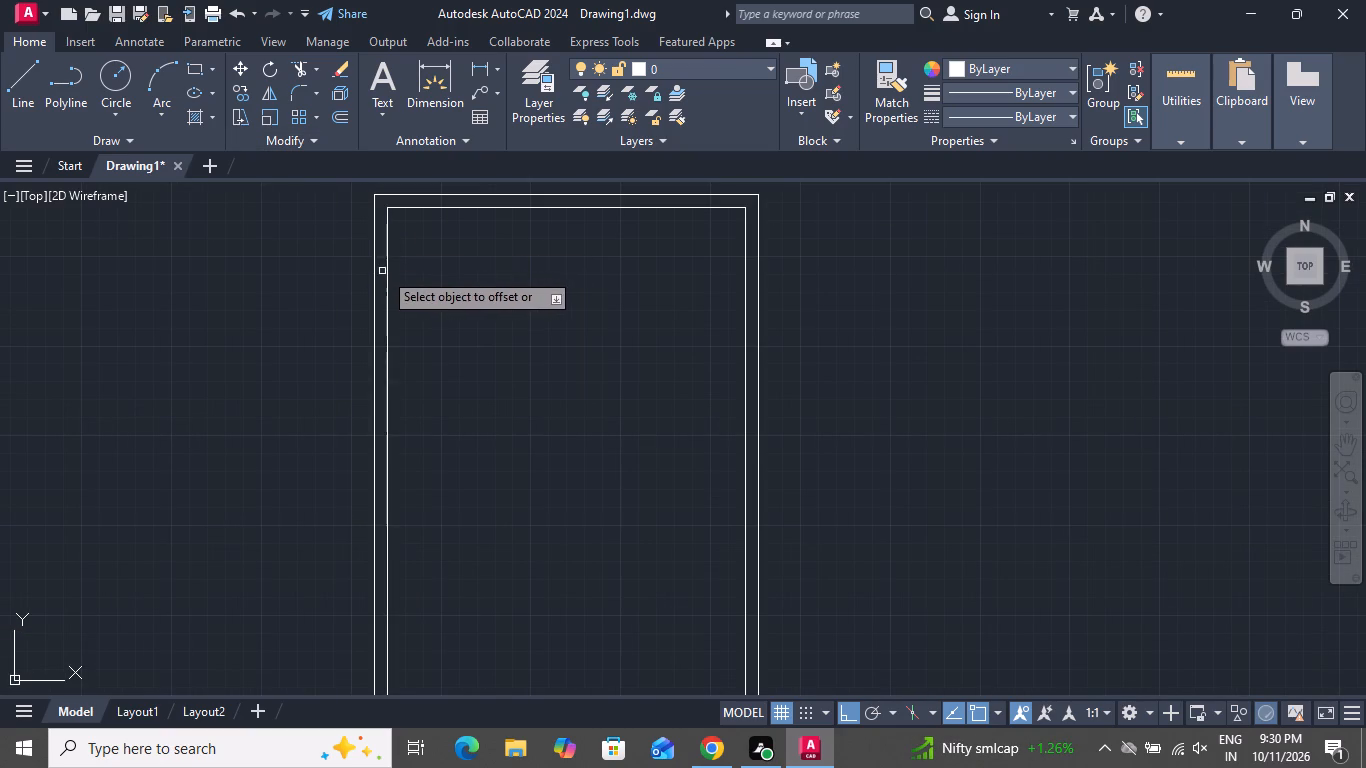
click(388, 271)
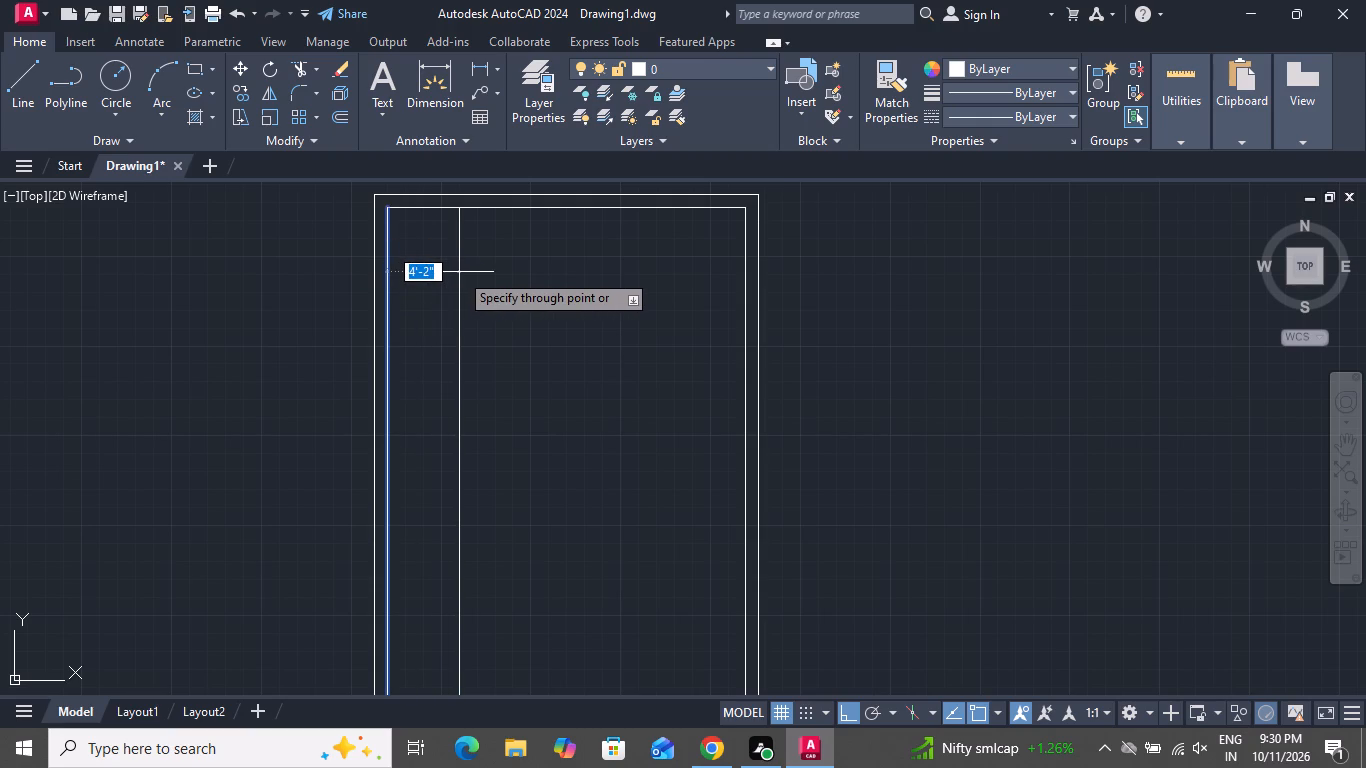
text(10')
key(Return)
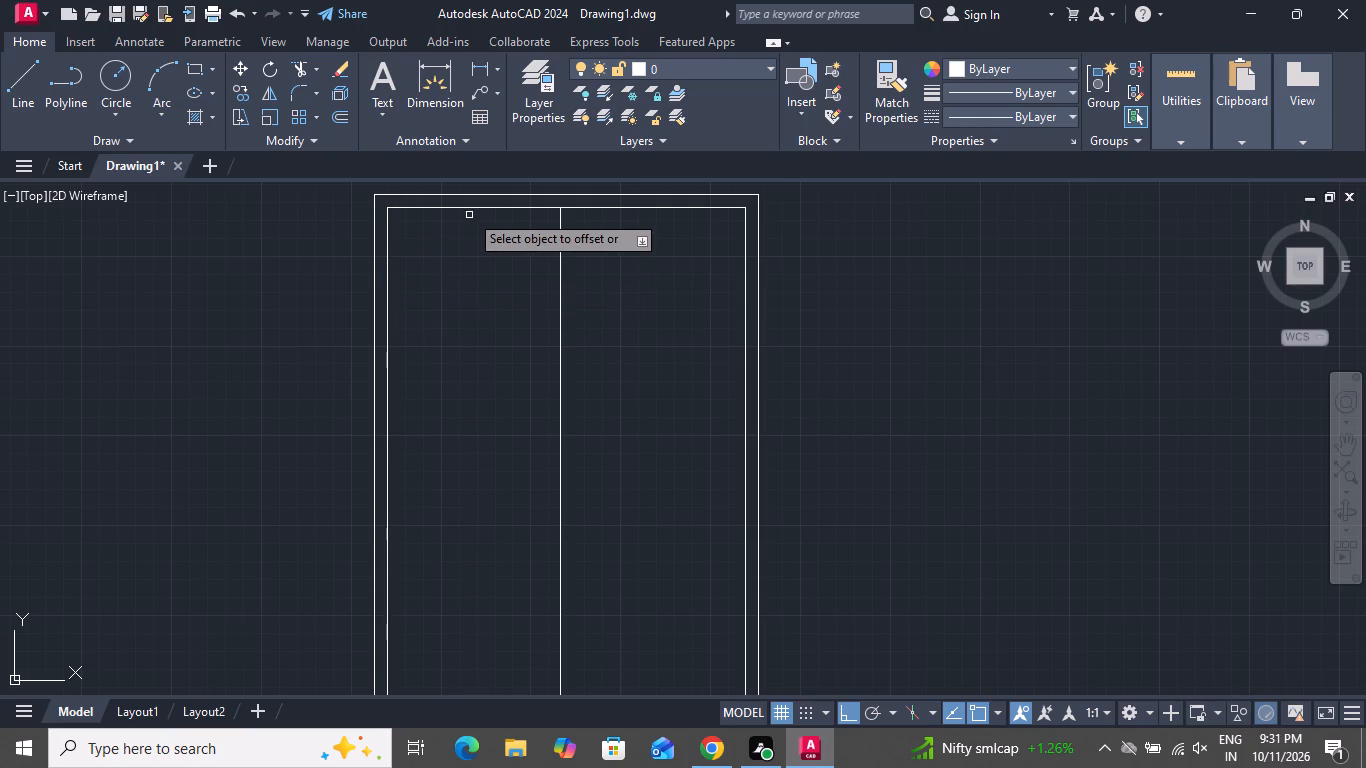
click(471, 211)
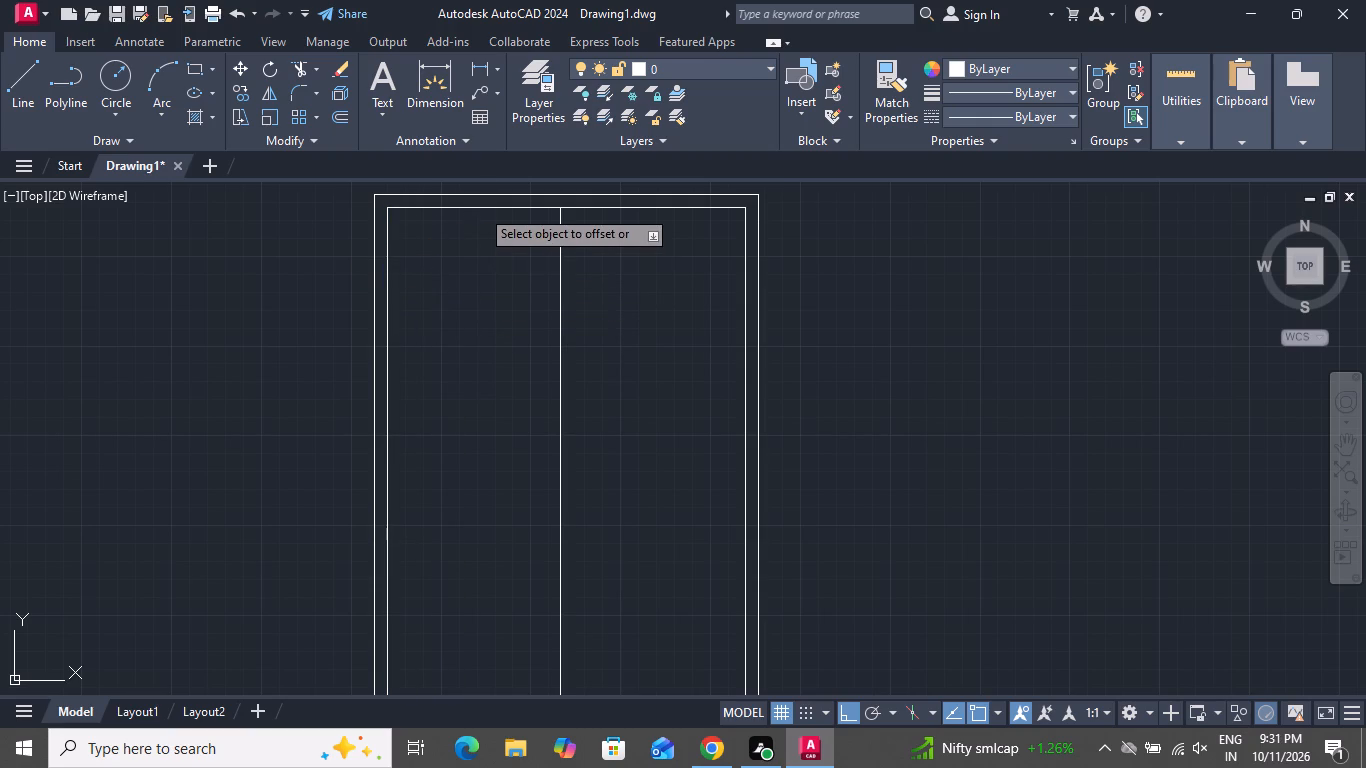
click(480, 208)
text(10')
key(Return)
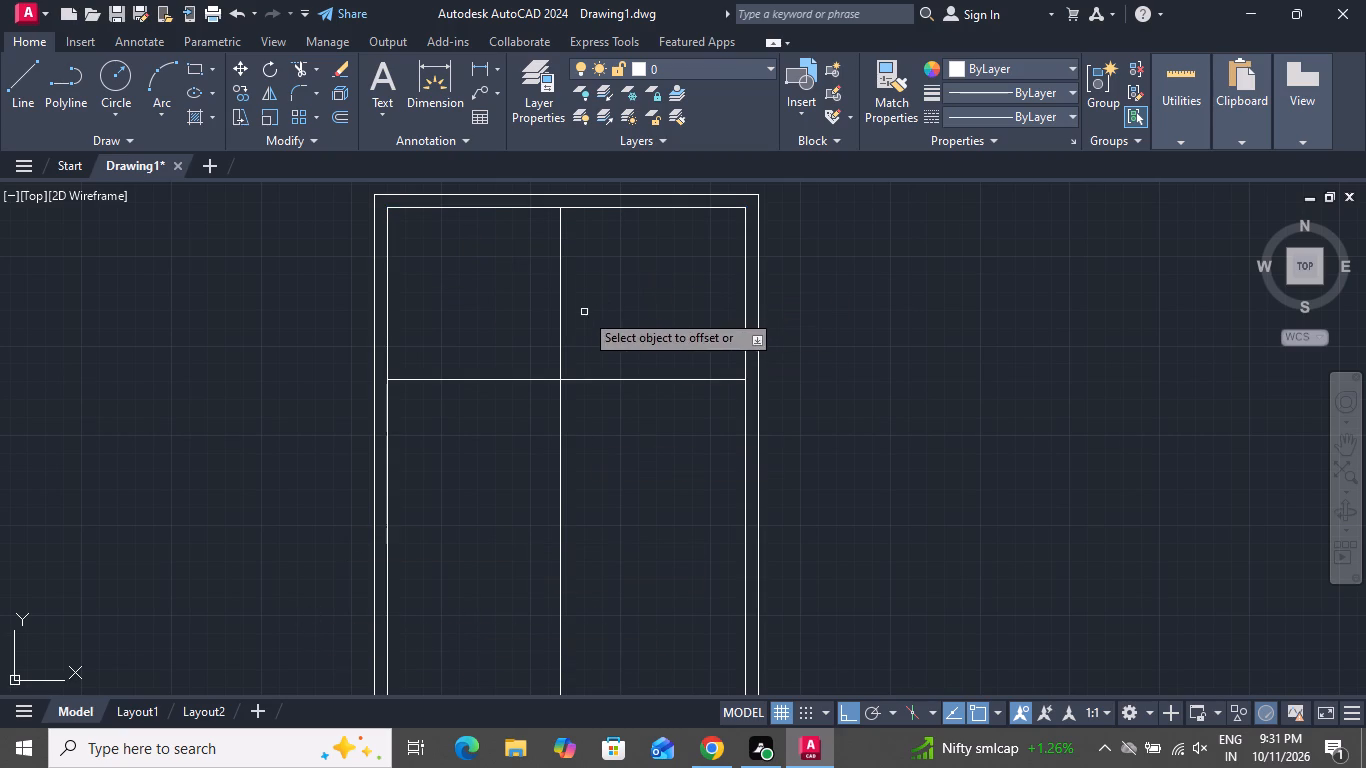
Give both partitions a 9" thickness by offsetting the vertical line to the right and the horizontal line downward.
click(560, 331)
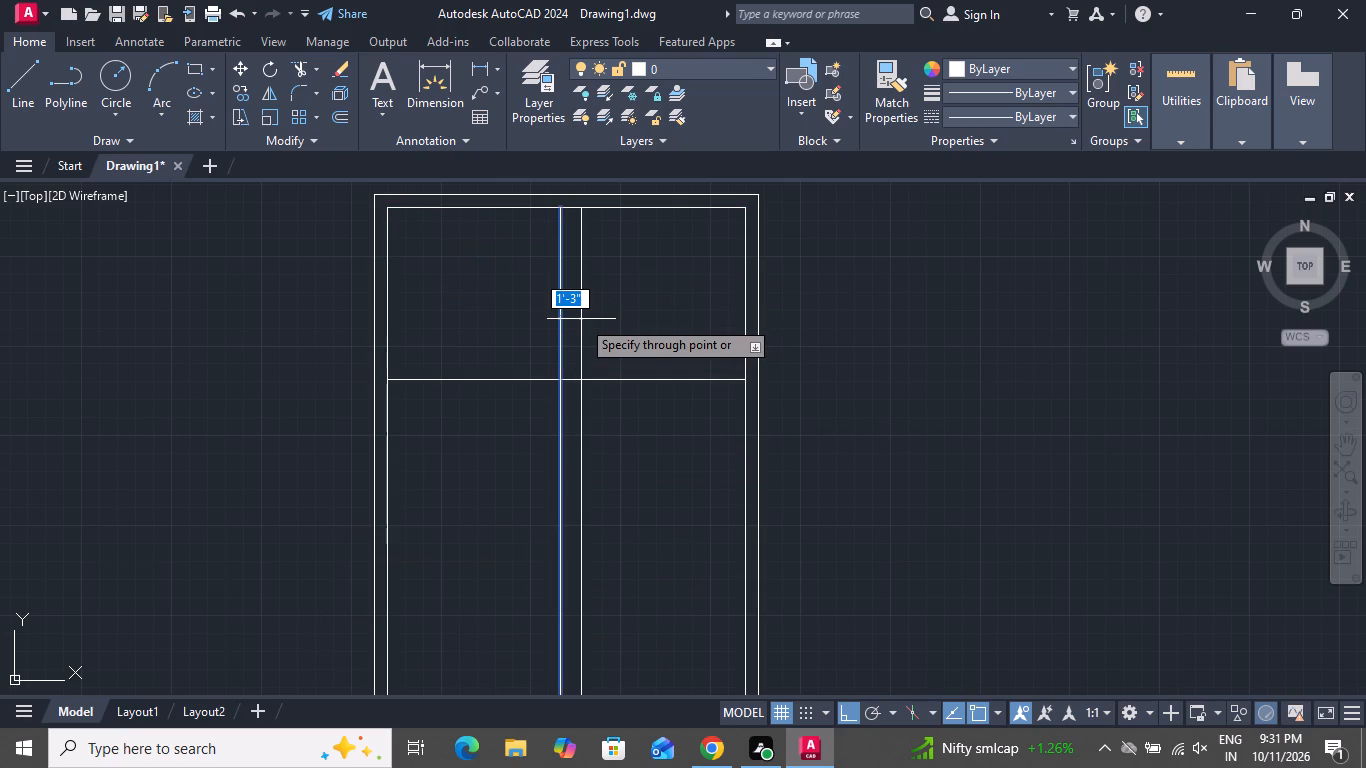
key(9)
key(shift+quotedbl)
key(Return)
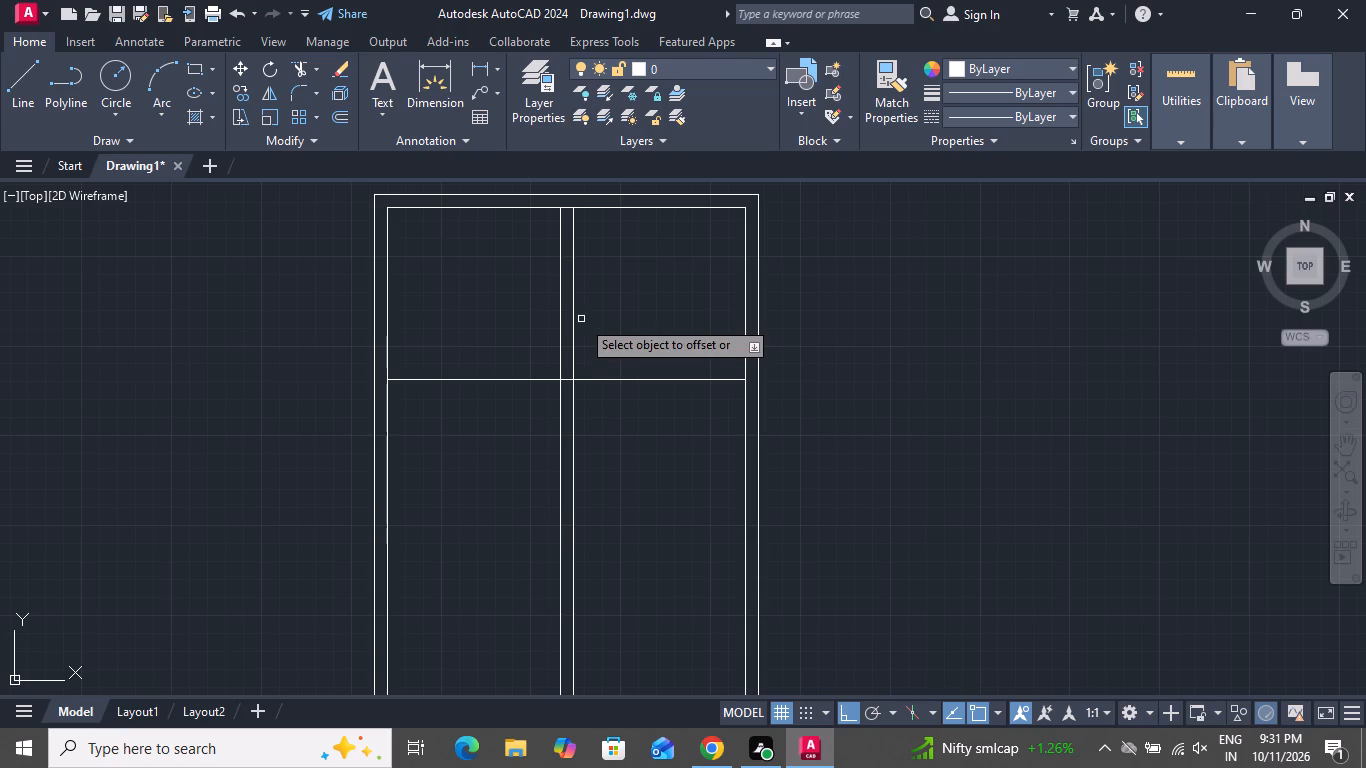
click(465, 379)
key(9)
key(shift+quotedbl)
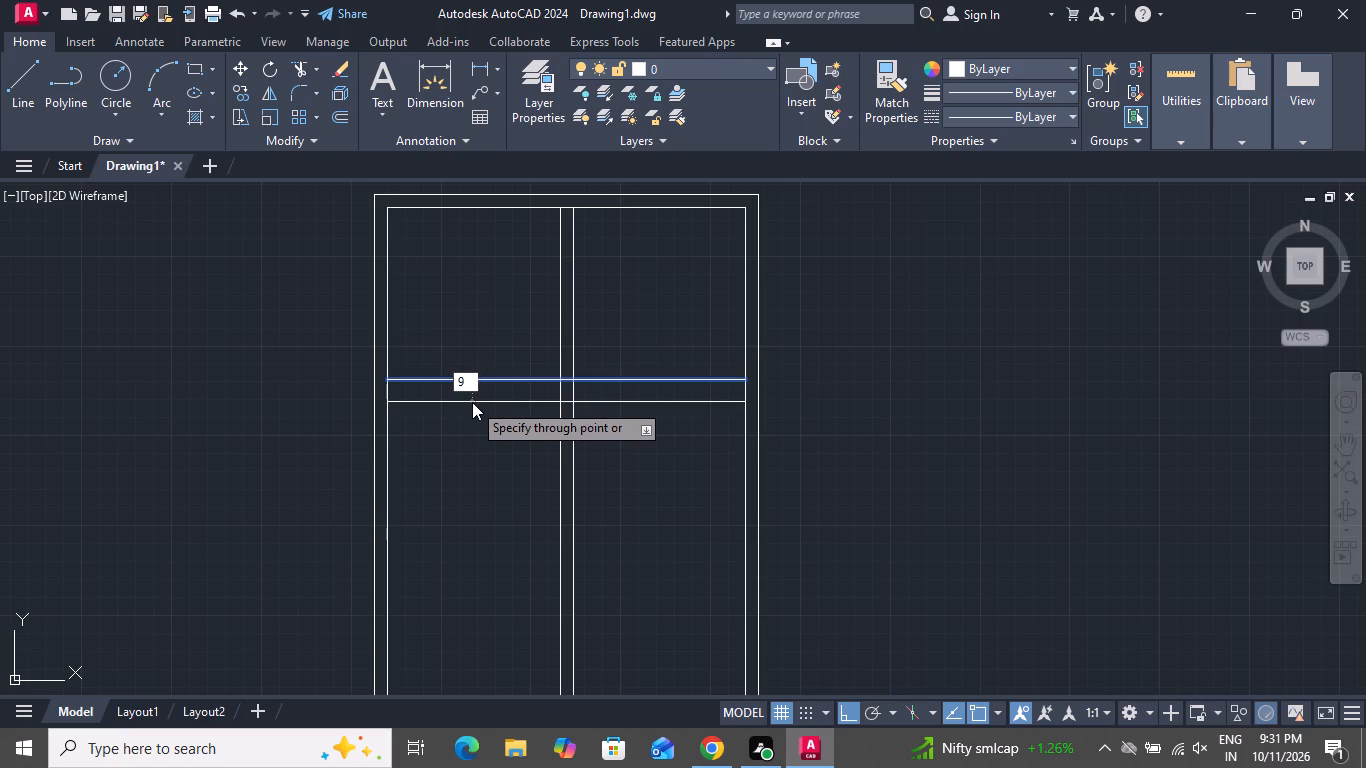
key(Return)
right_click(472, 402)
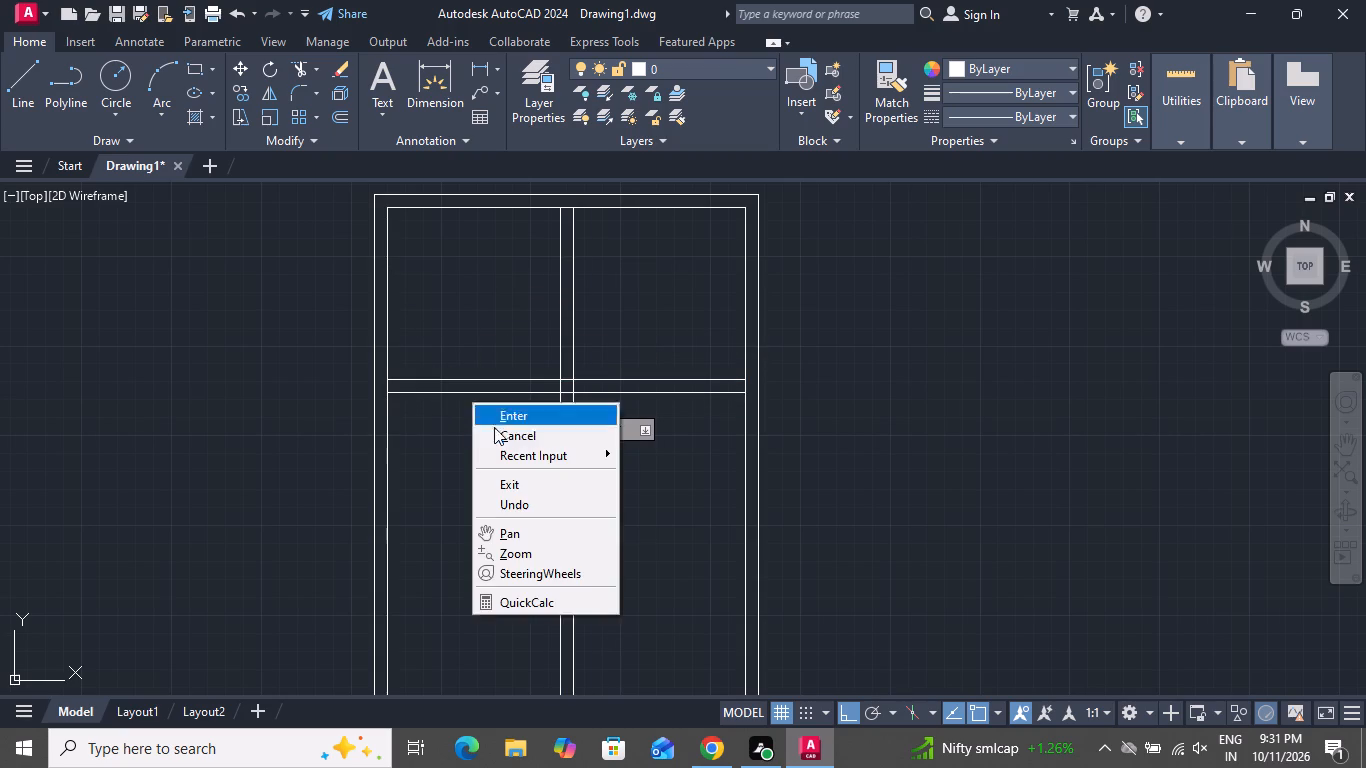
click(495, 429)
Trim away both vertical partition lines below the horizontal partition.
click(301, 67)
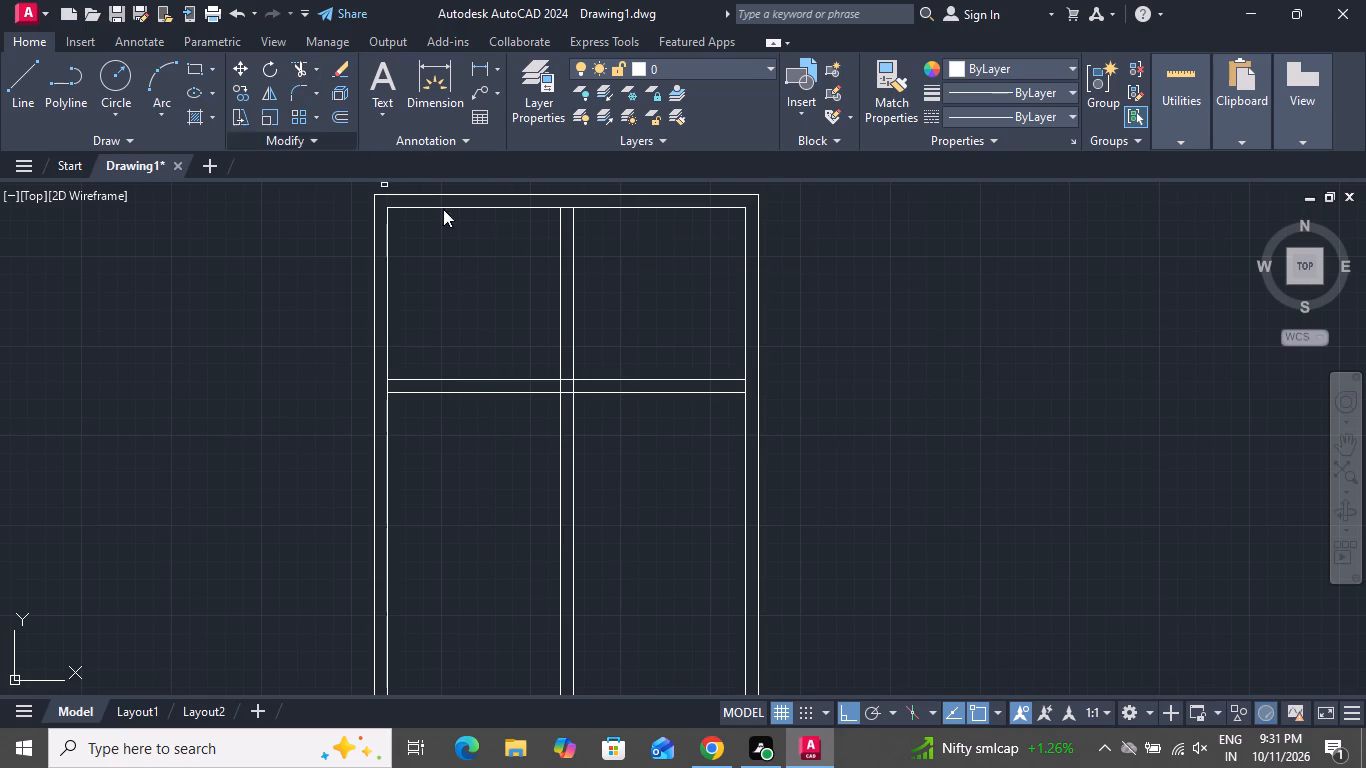
click(622, 465)
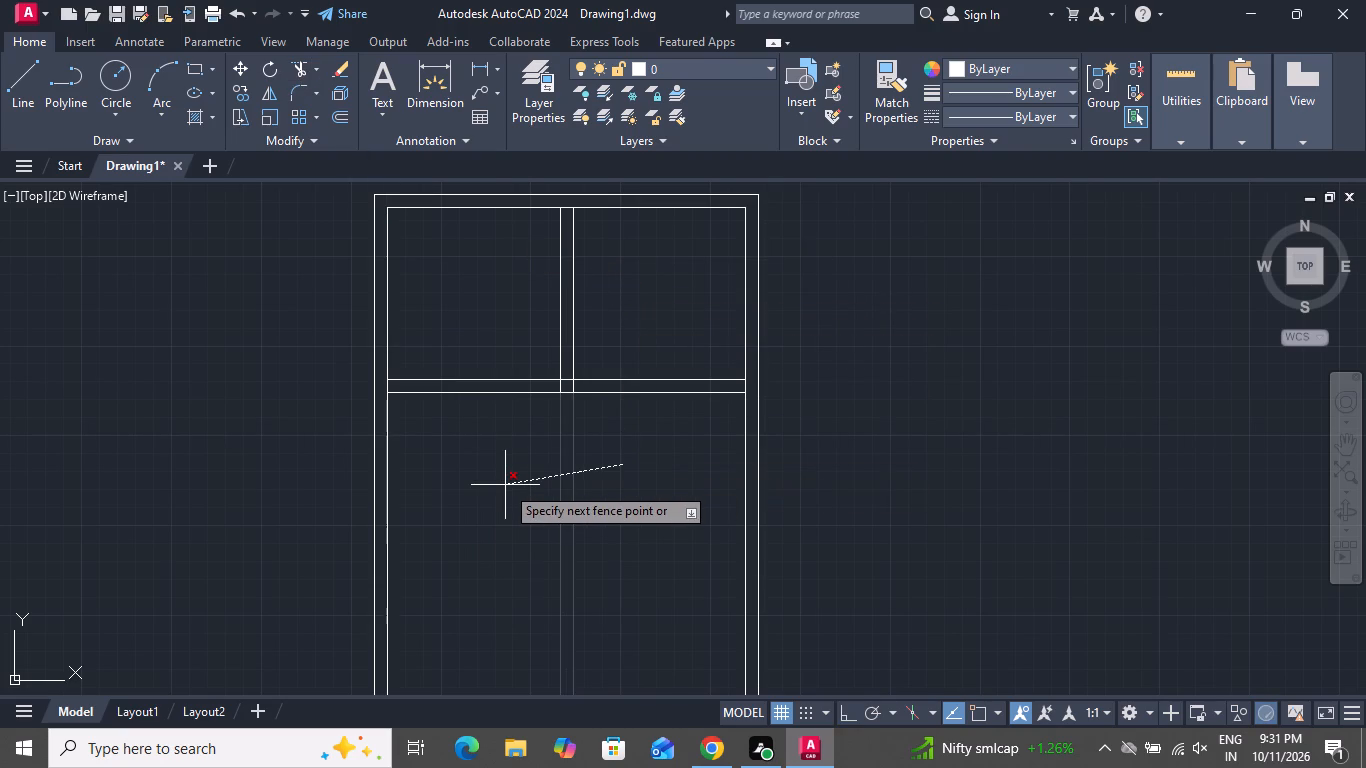
click(505, 485)
right_click(505, 485)
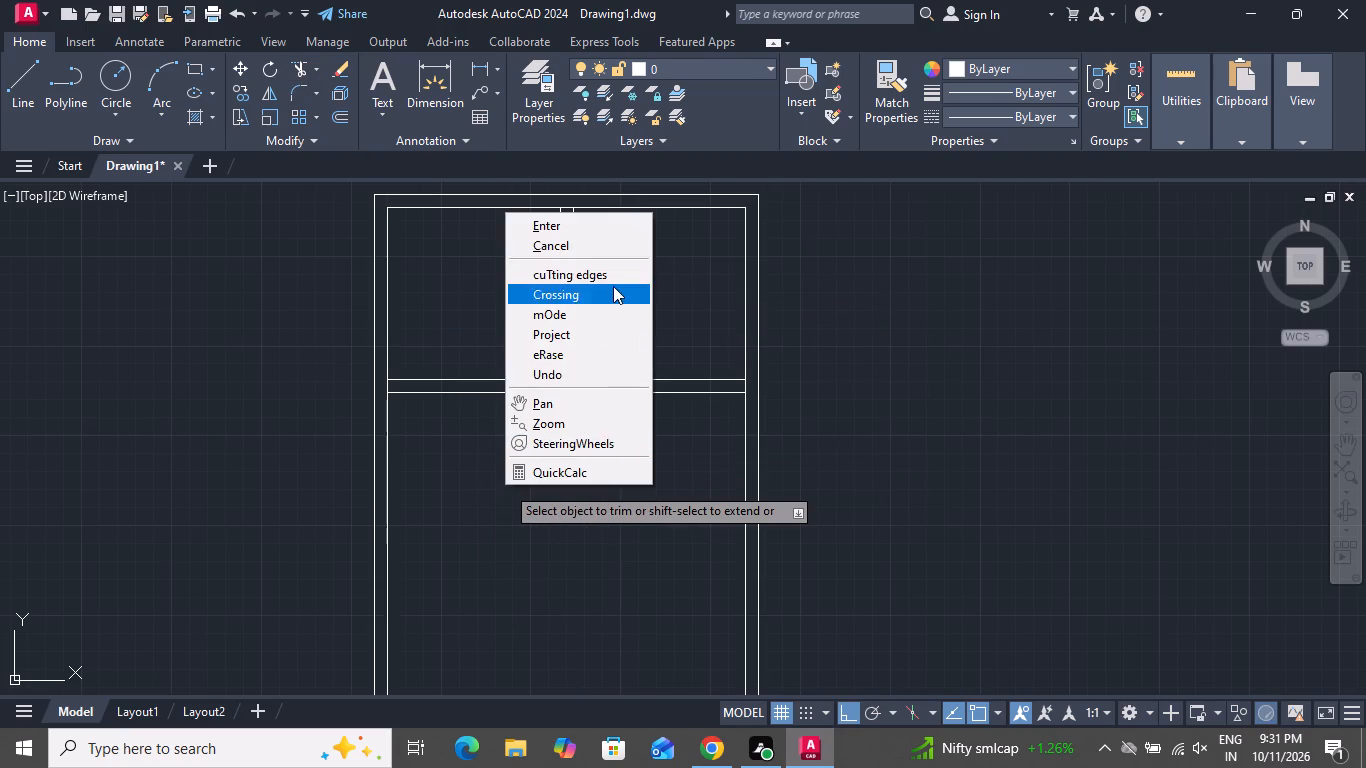
click(613, 251)
With the Through option, offset the horizontal partition's lower line 5'3" downward and the inner left wall line 5' to the right.
key(o)
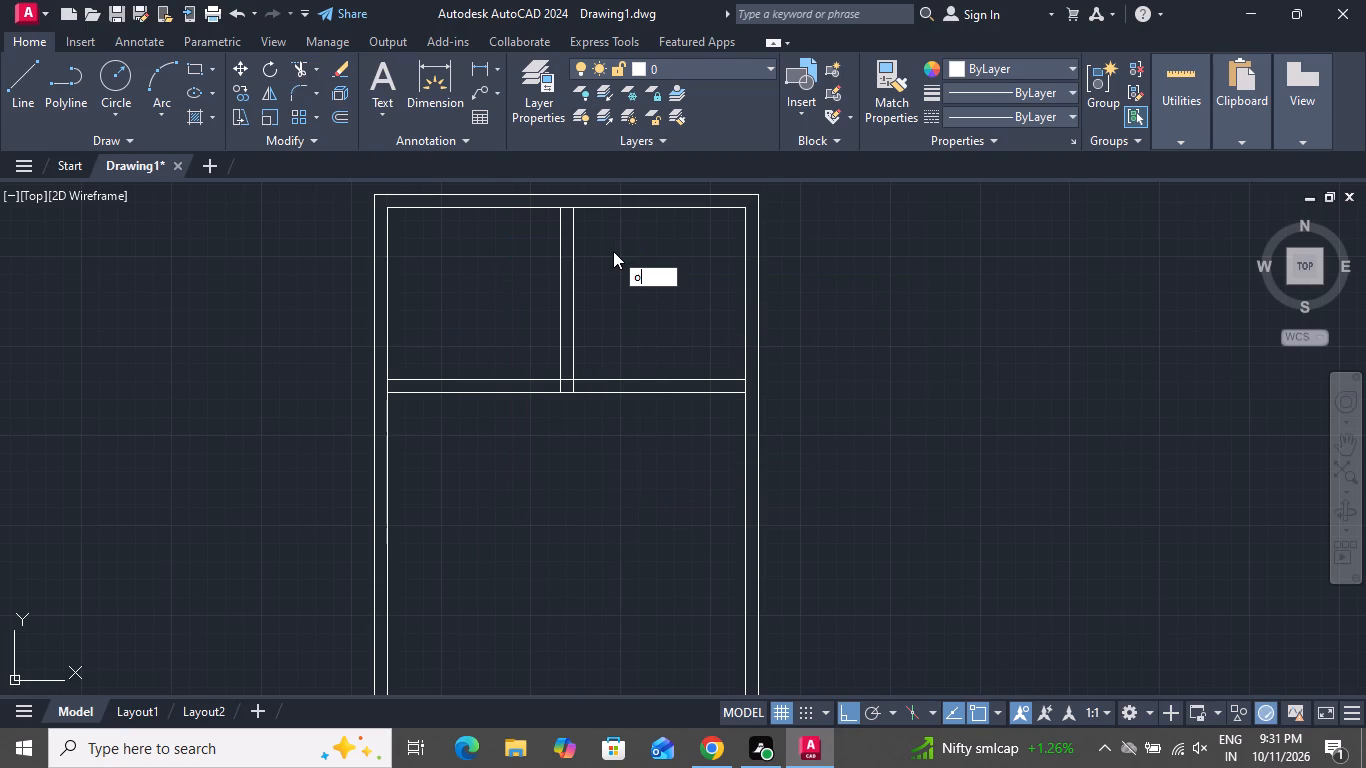
key(space)
text(t)
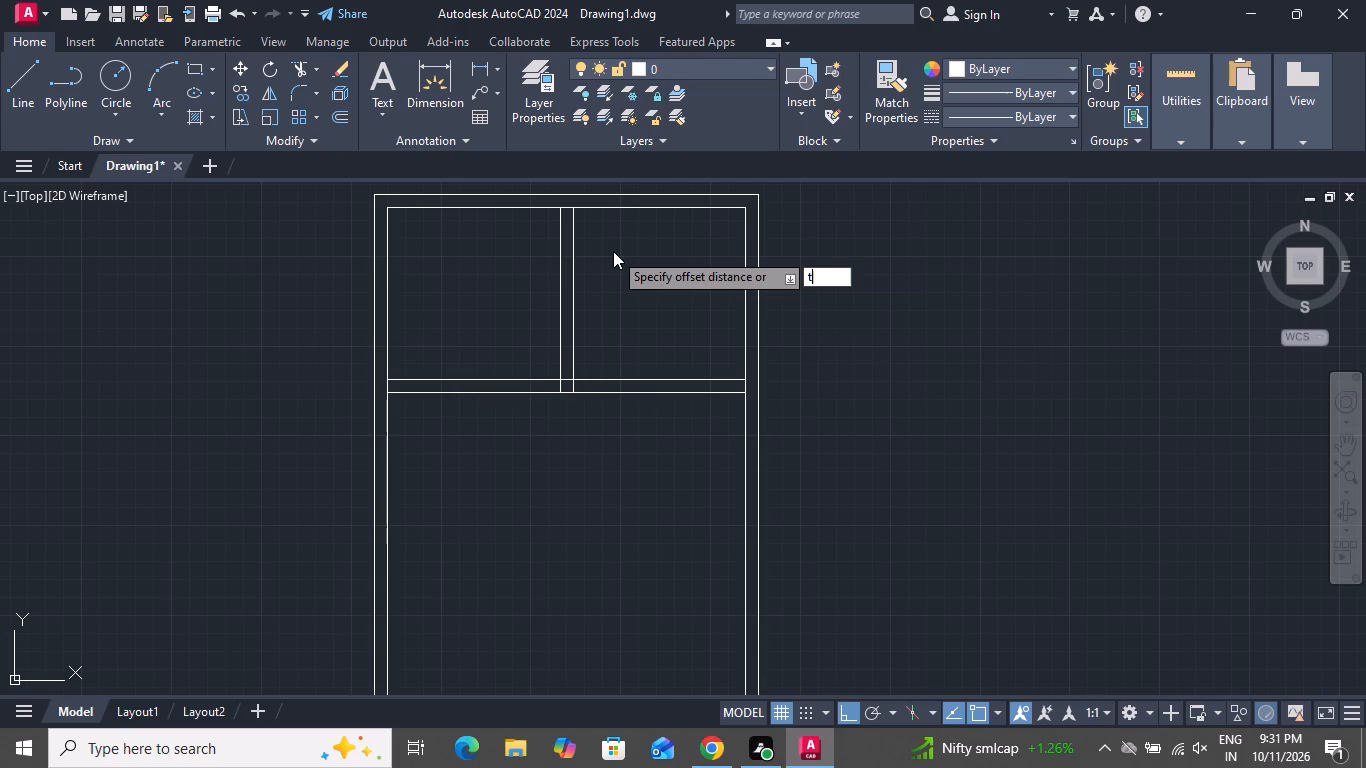
key(space)
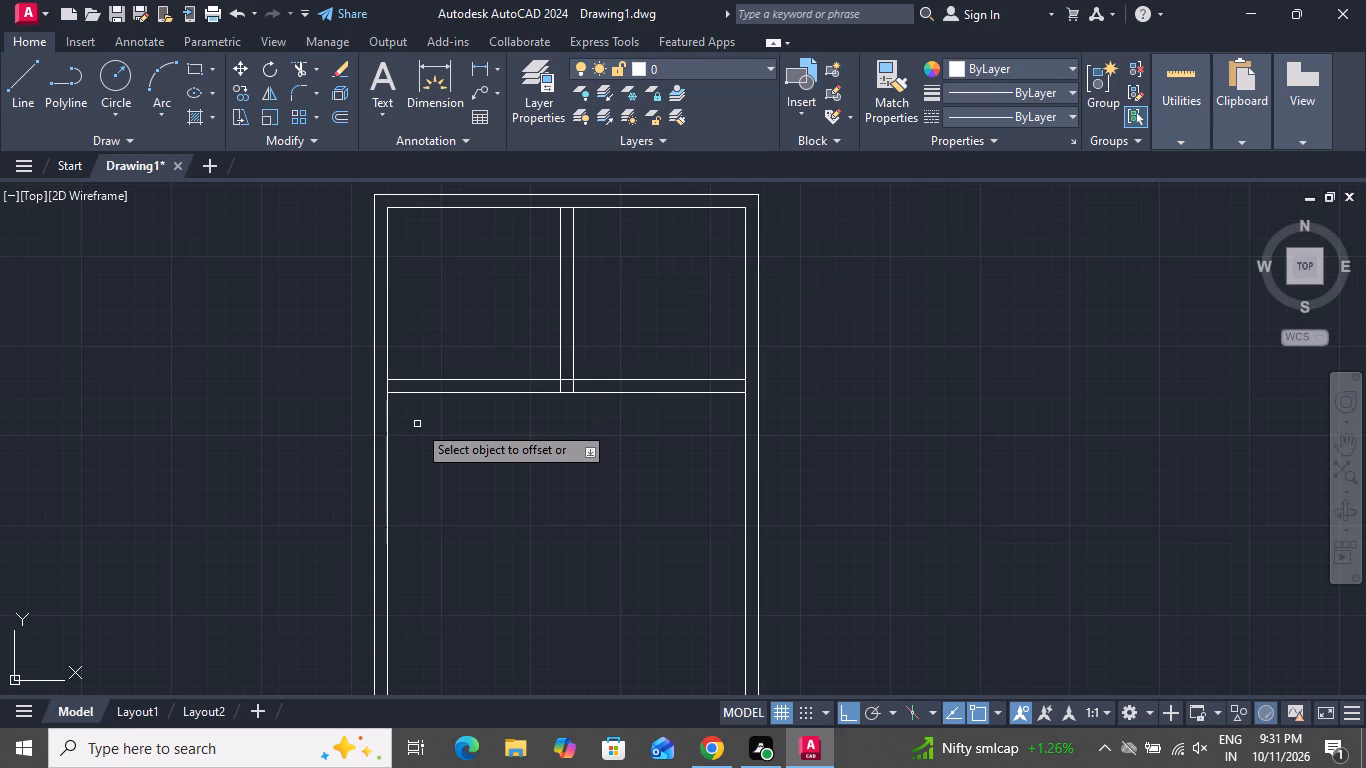
click(435, 394)
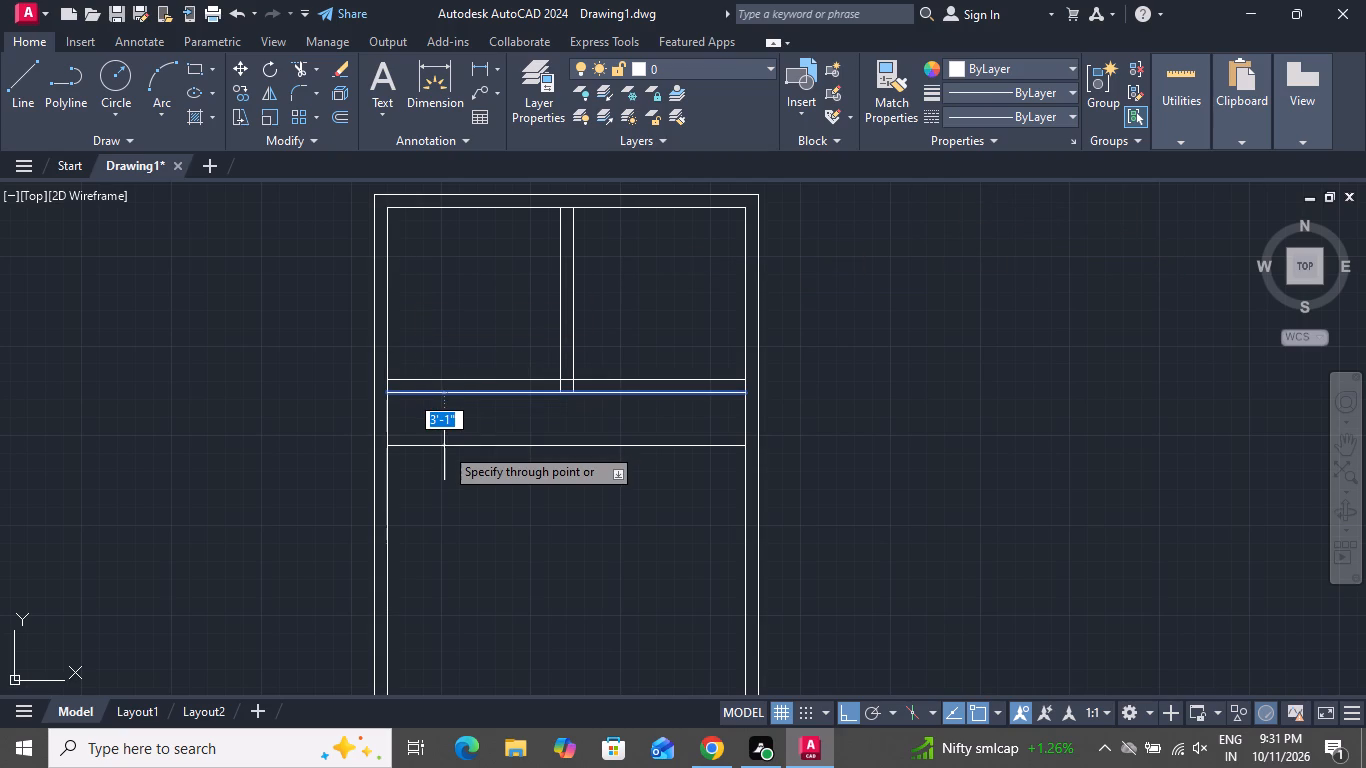
text(5'3")
key(Return)
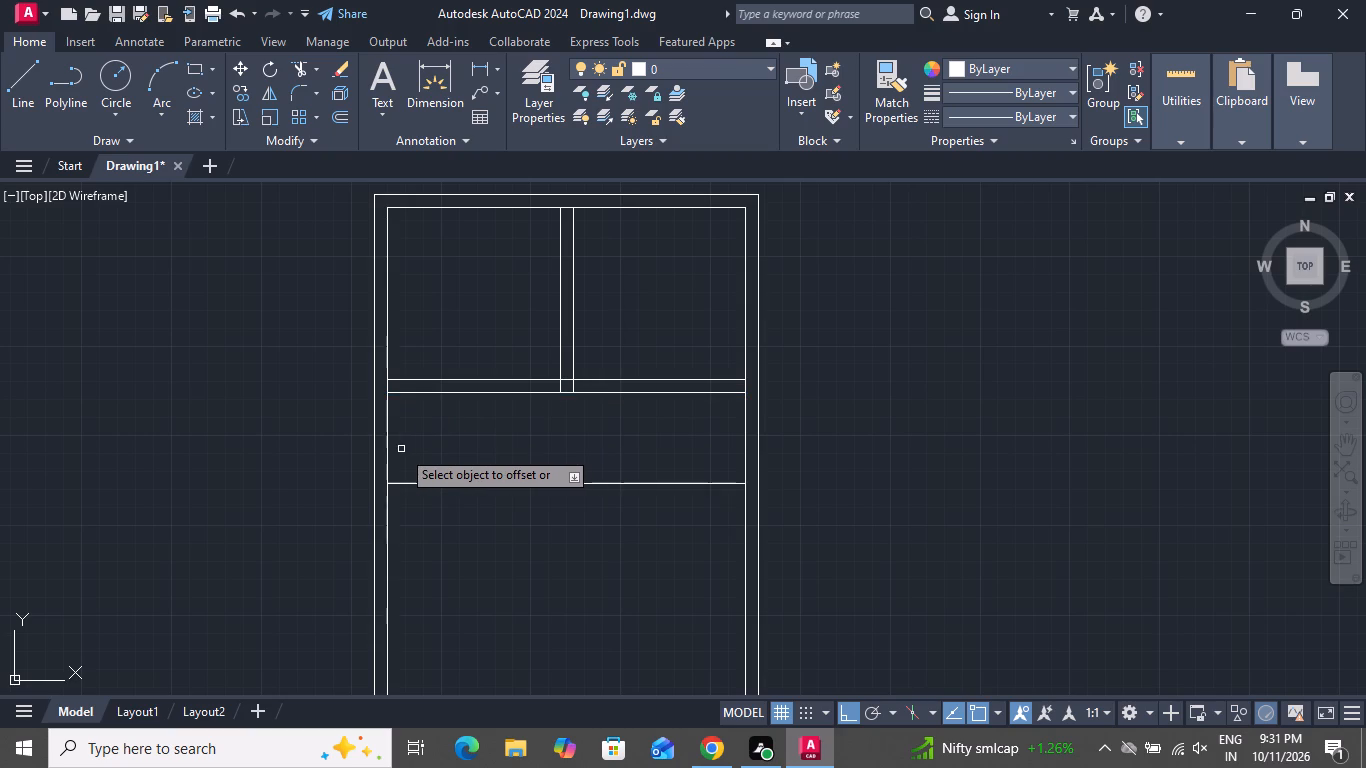
click(387, 449)
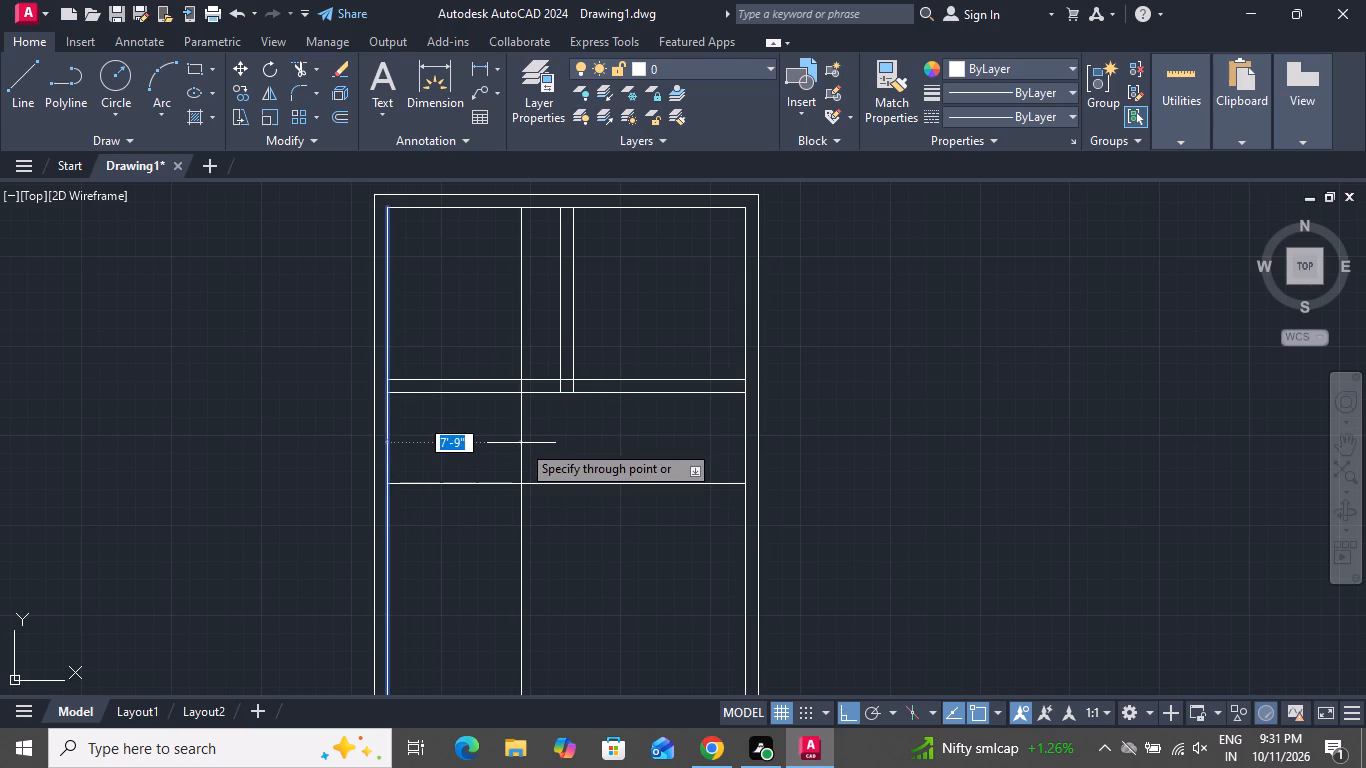
key(5)
key(apostrophe)
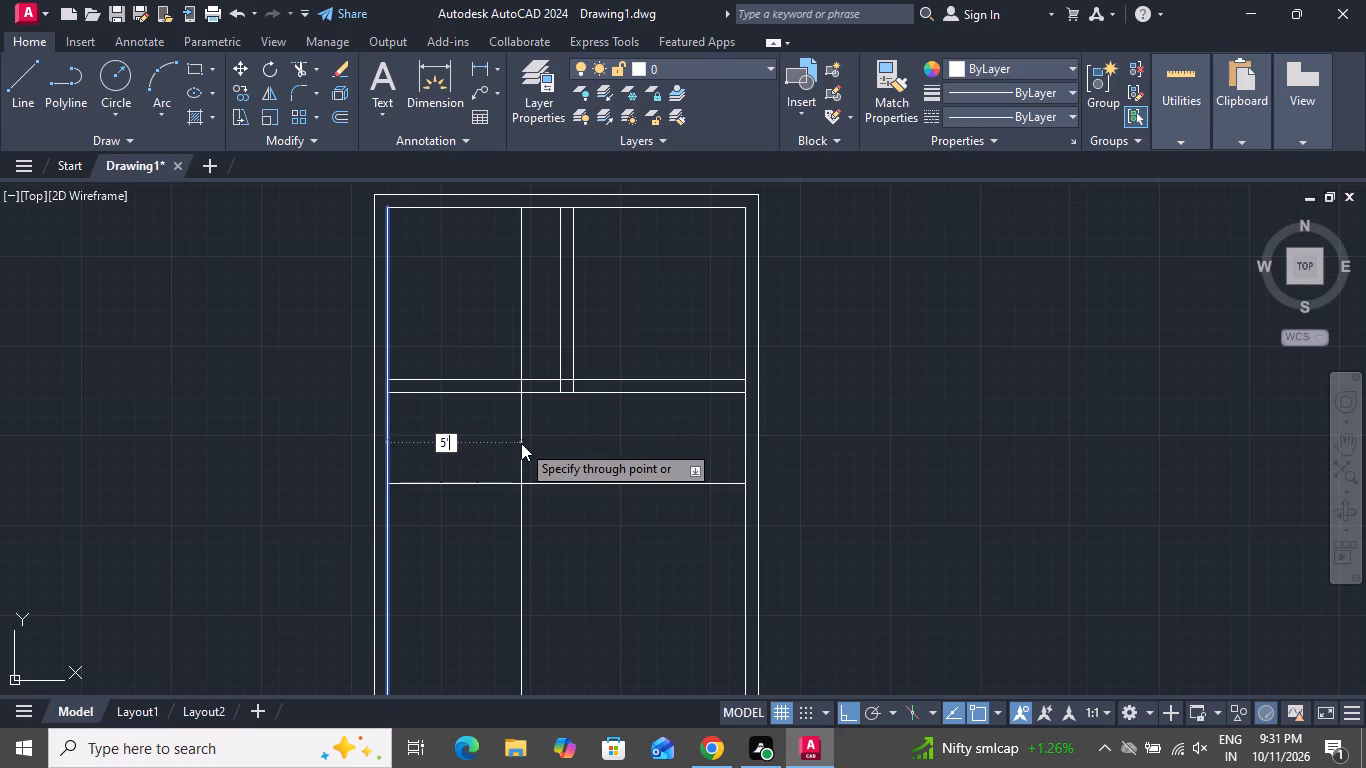
key(Return)
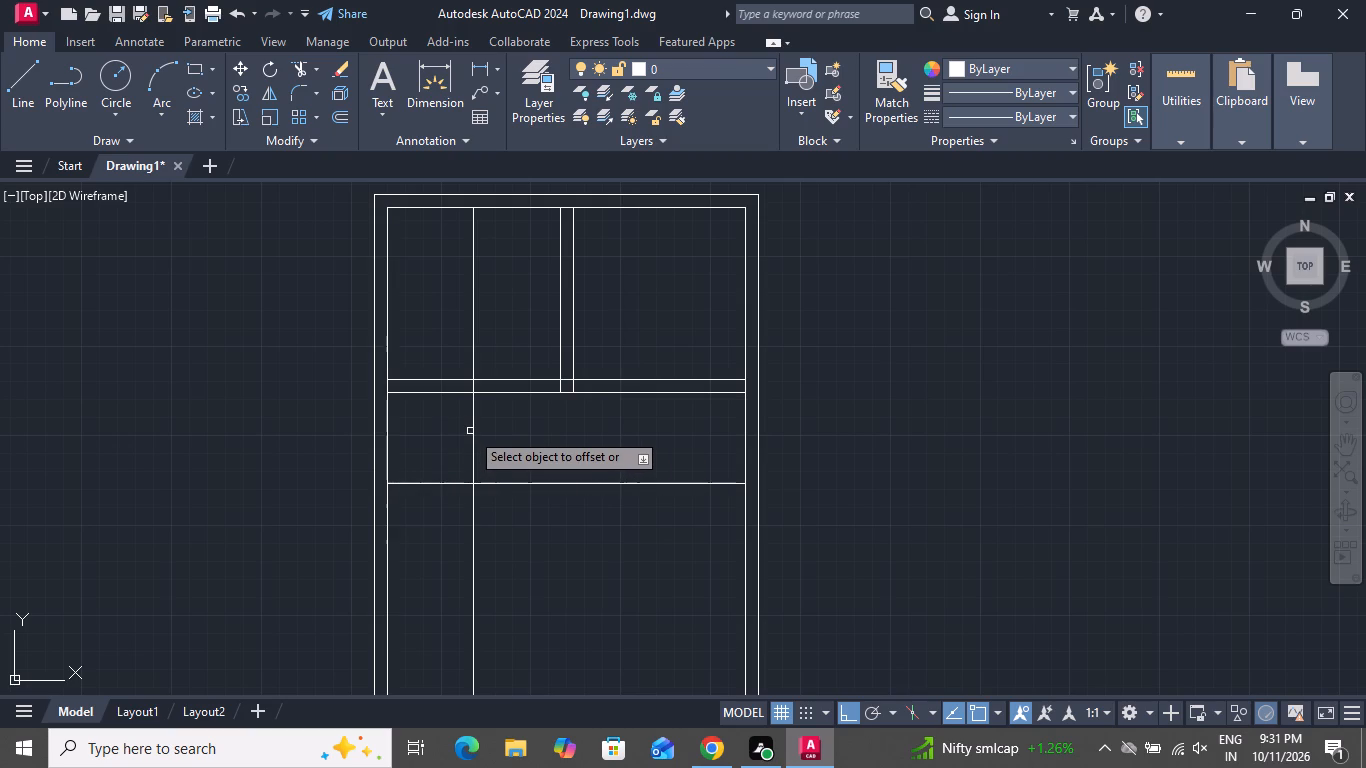
Give both new partitions a 9" thickness by offsetting the vertical line to the right and the horizontal line downward, and finish offsetting.
click(472, 430)
text(9")
key(Return)
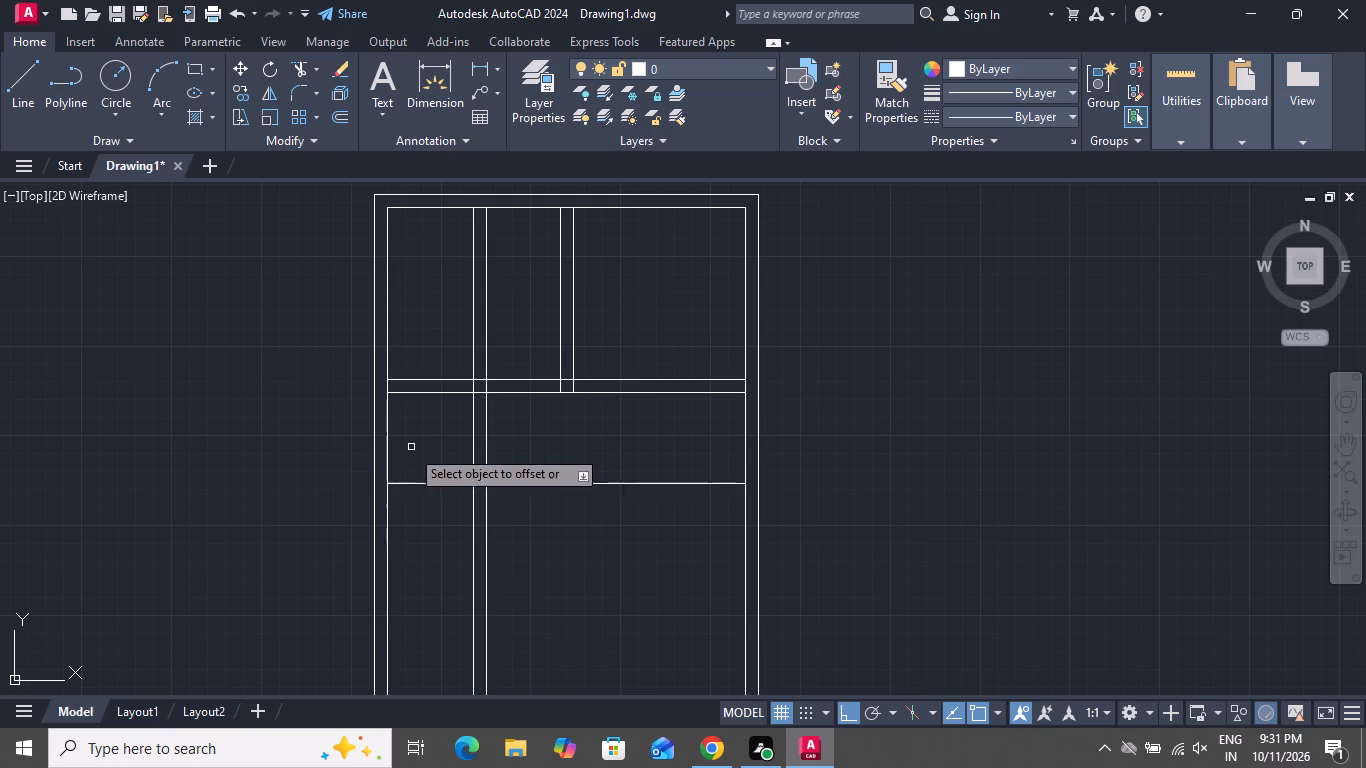
click(440, 485)
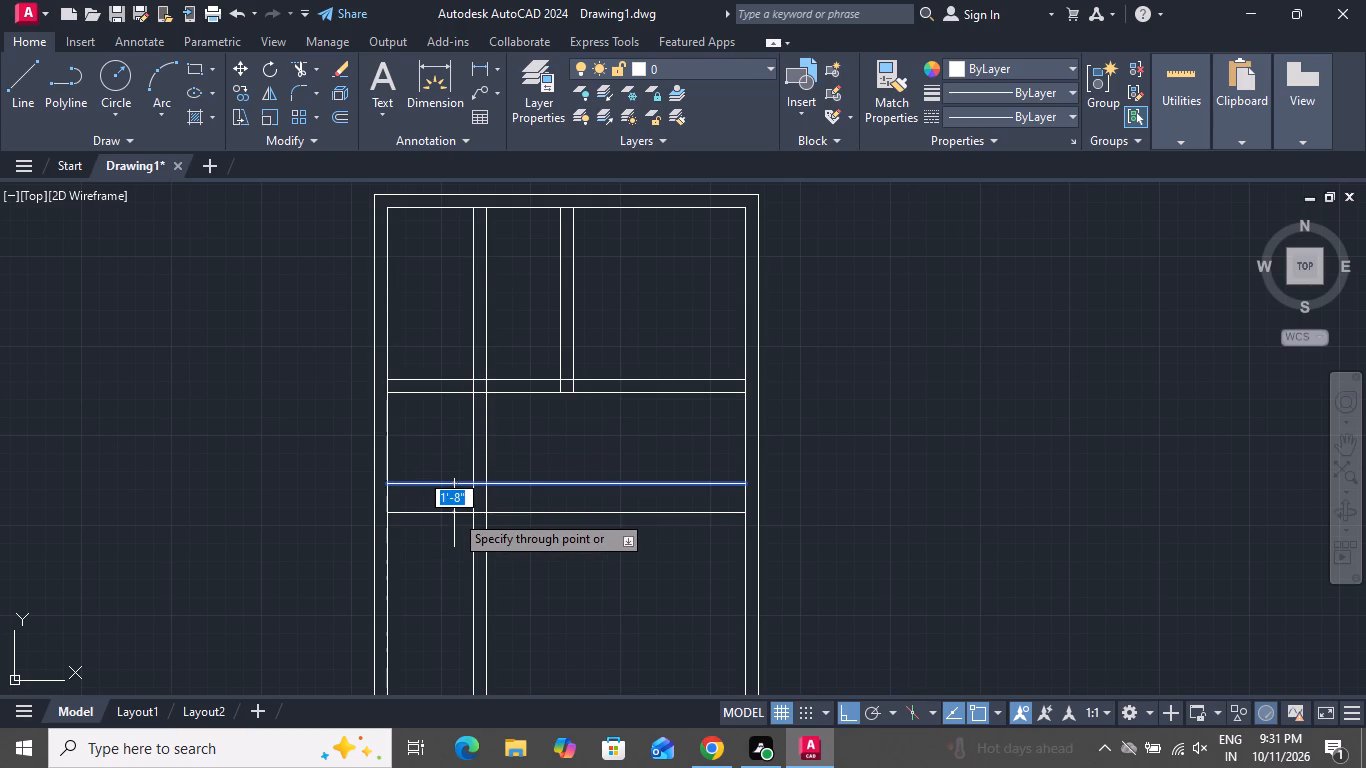
text(9")
key(Return)
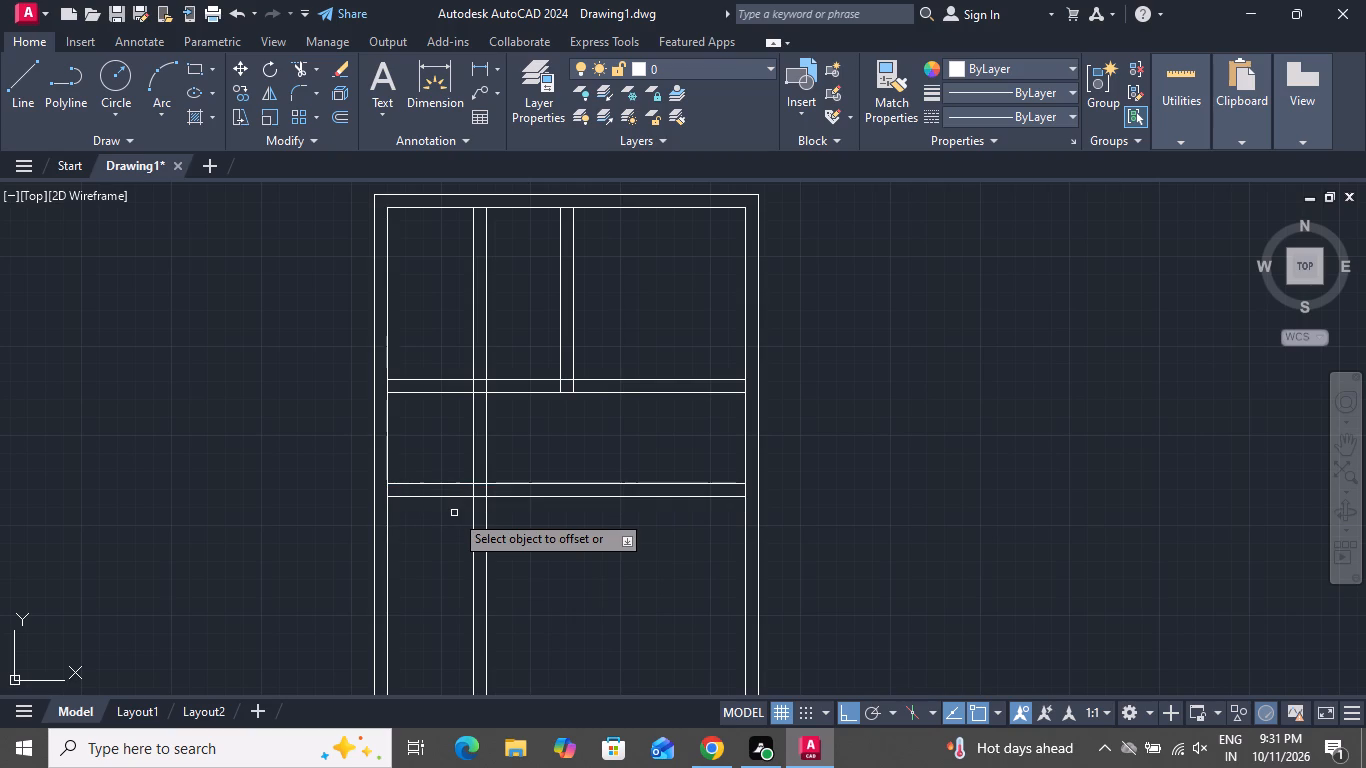
scroll(577, 437, down, 1)
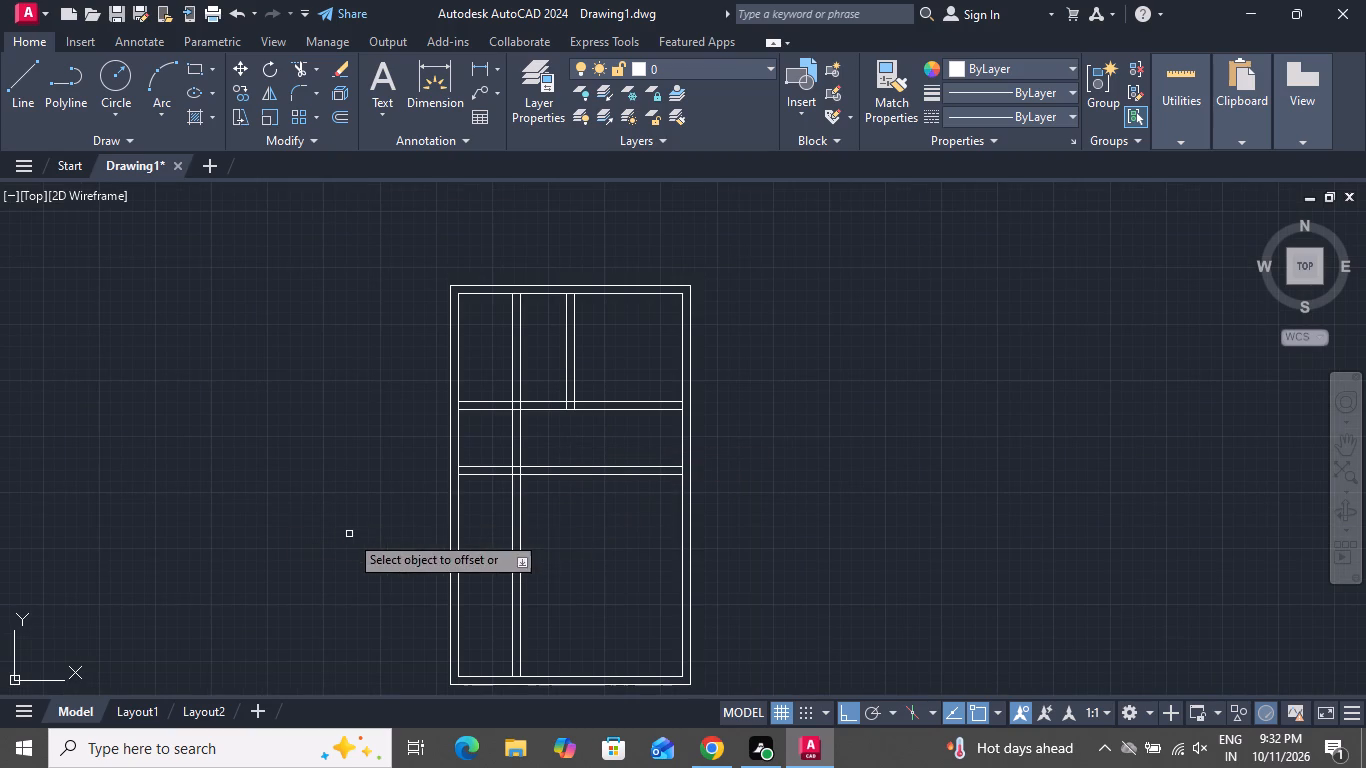
right_click(296, 442)
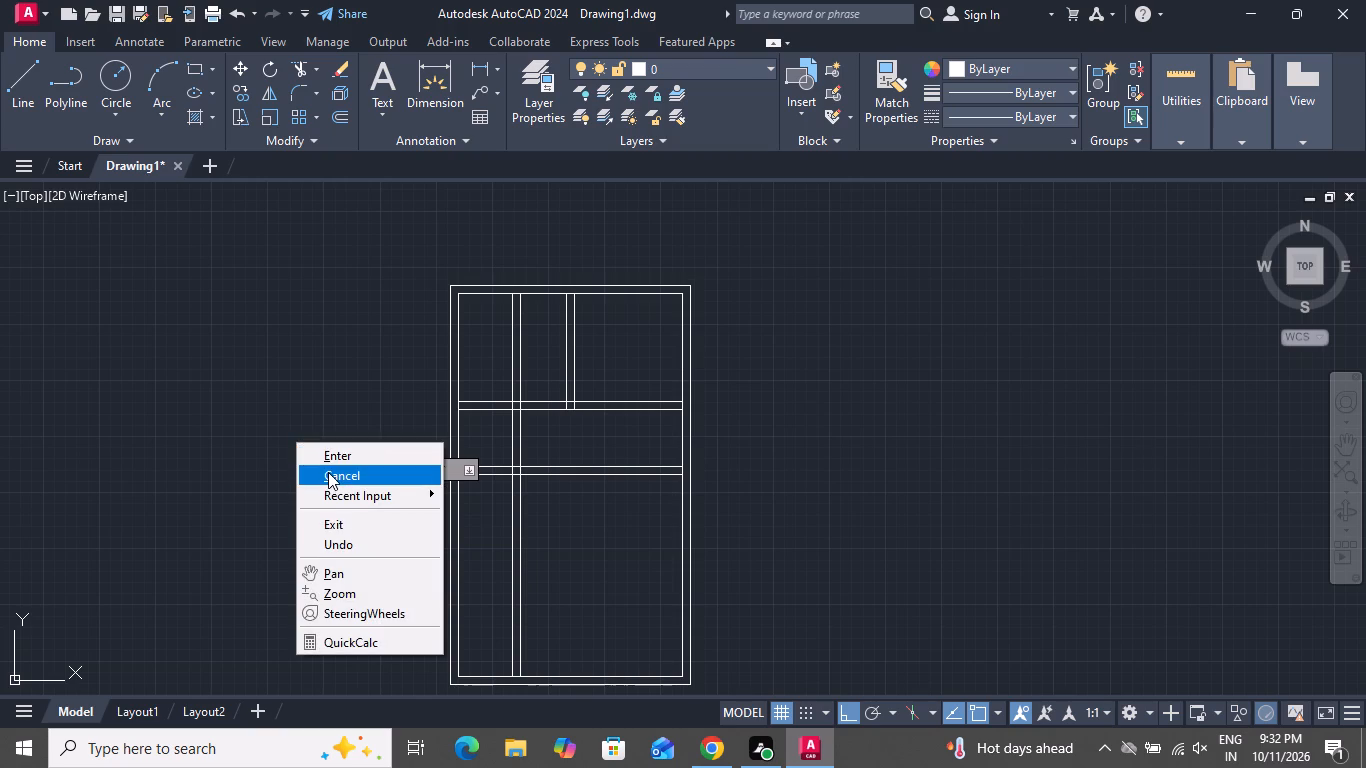
click(328, 472)
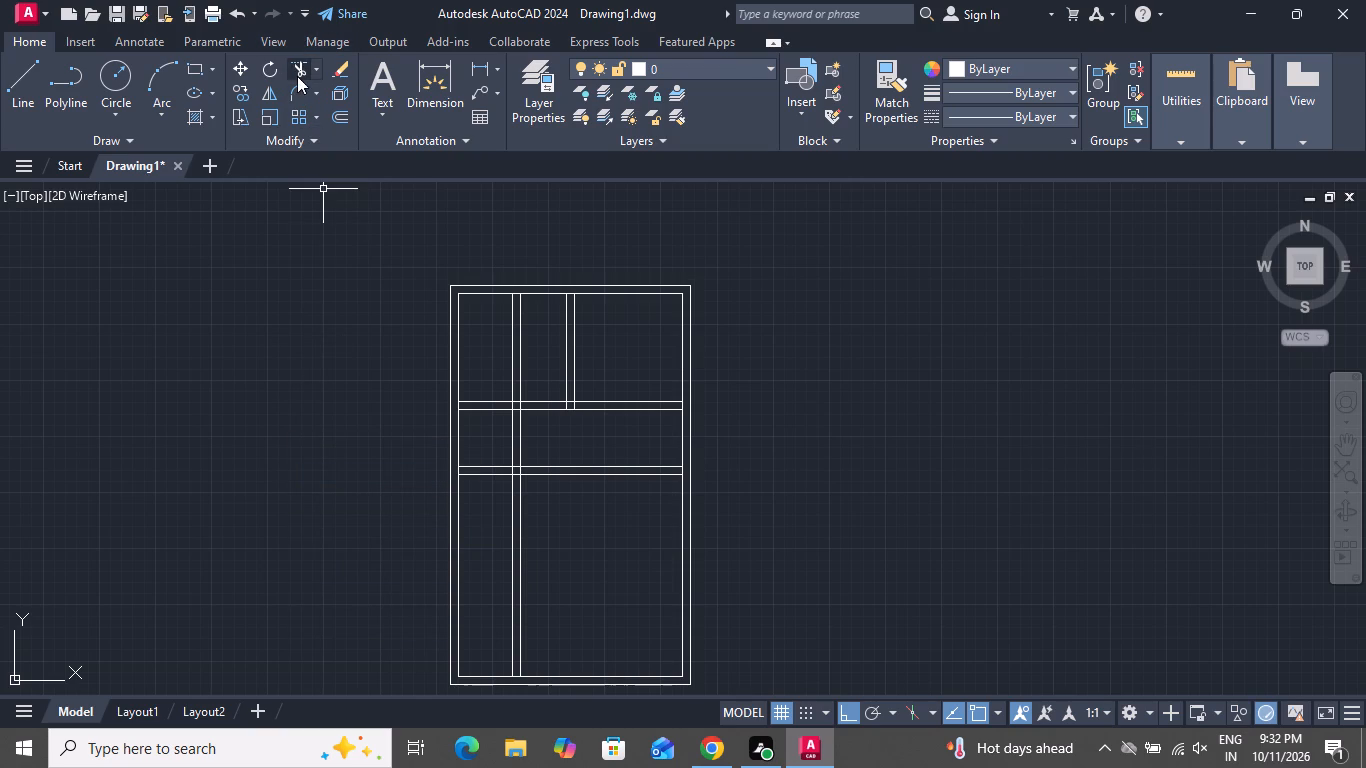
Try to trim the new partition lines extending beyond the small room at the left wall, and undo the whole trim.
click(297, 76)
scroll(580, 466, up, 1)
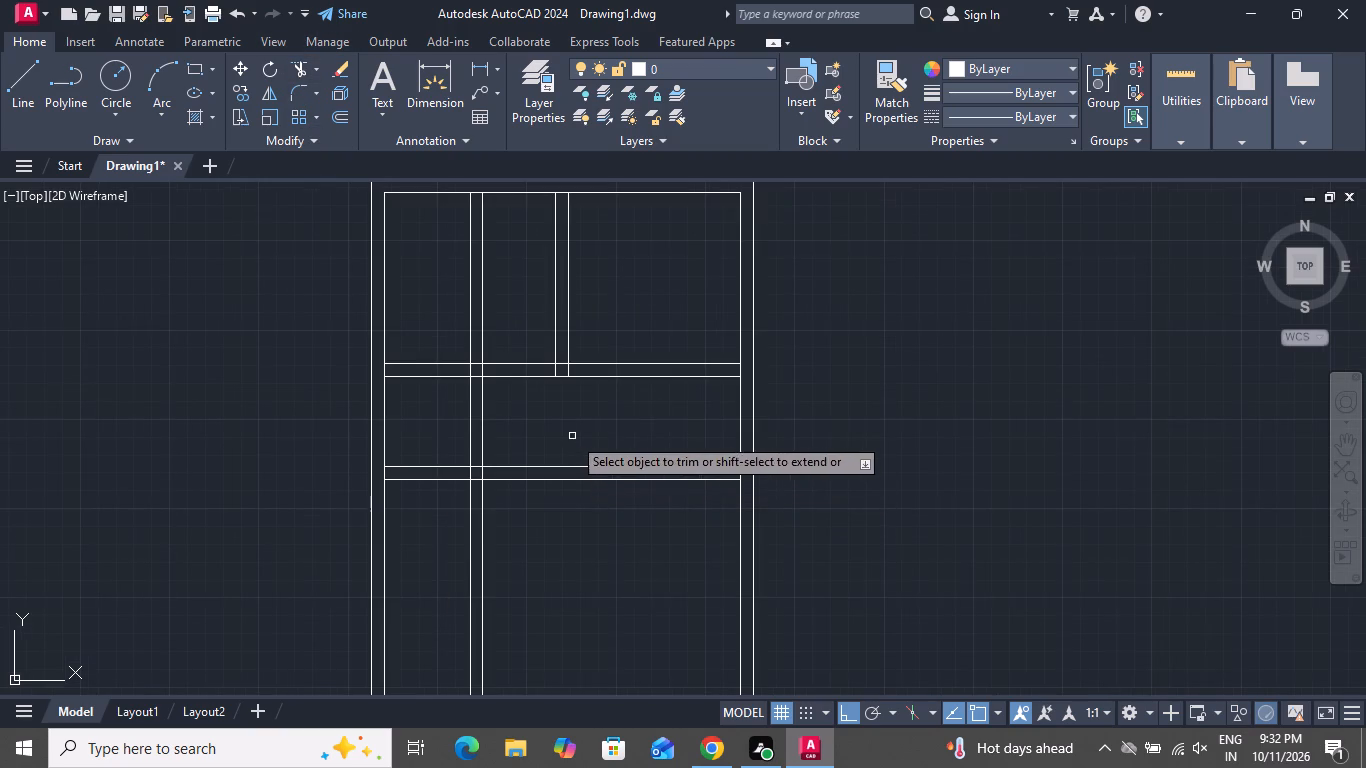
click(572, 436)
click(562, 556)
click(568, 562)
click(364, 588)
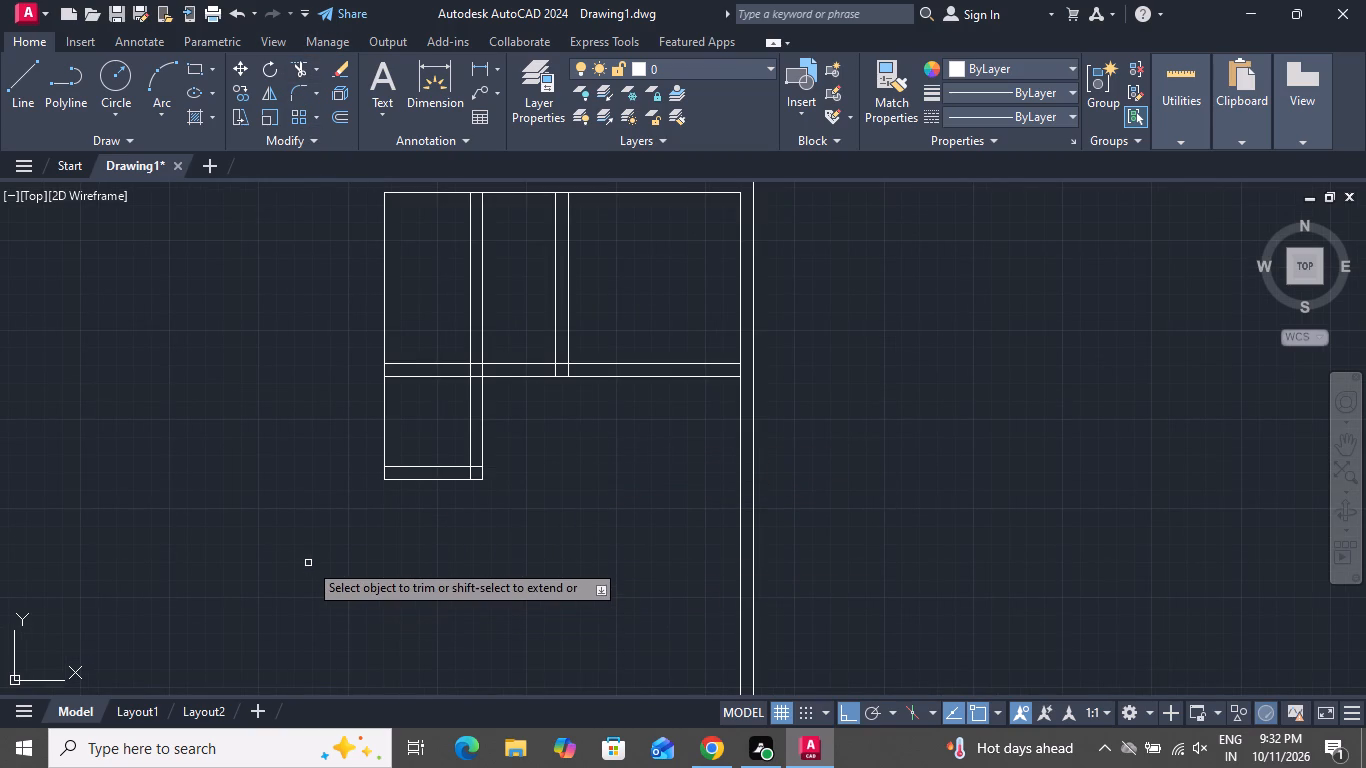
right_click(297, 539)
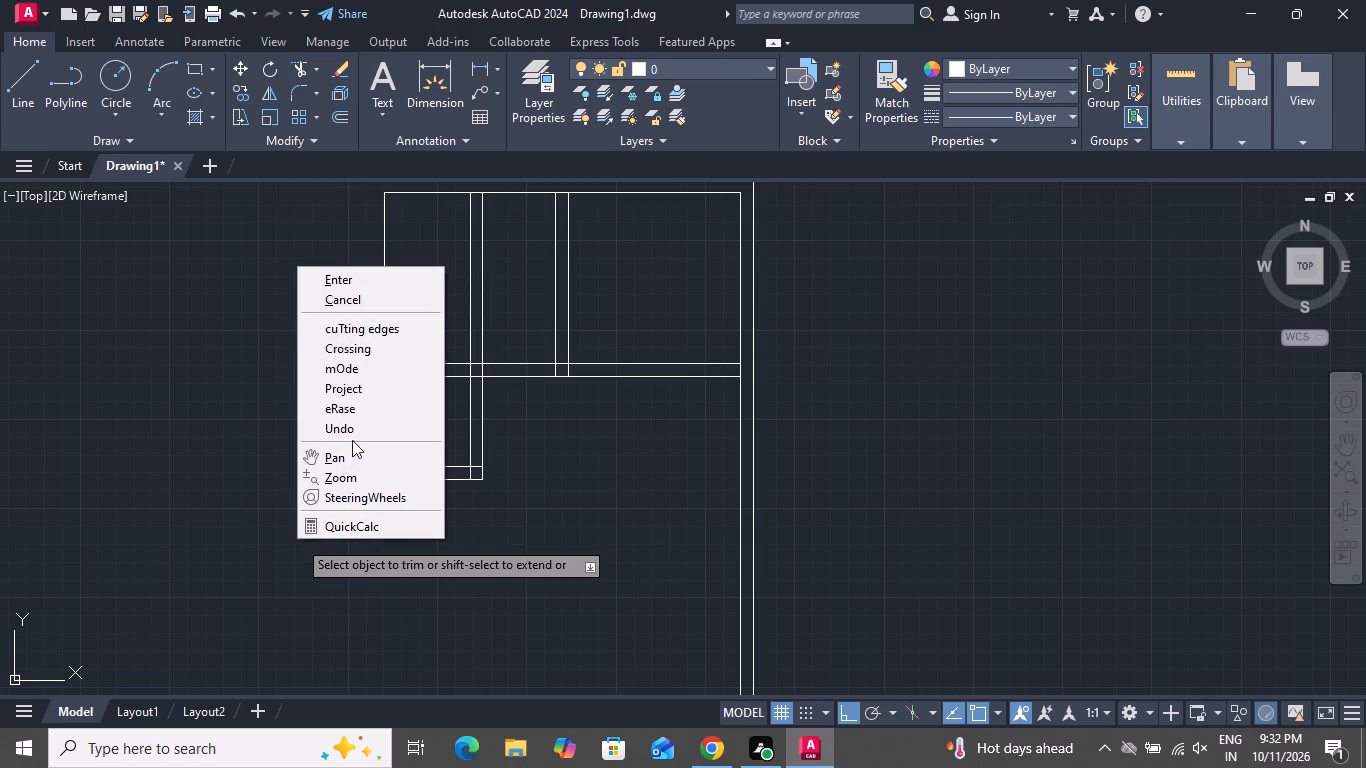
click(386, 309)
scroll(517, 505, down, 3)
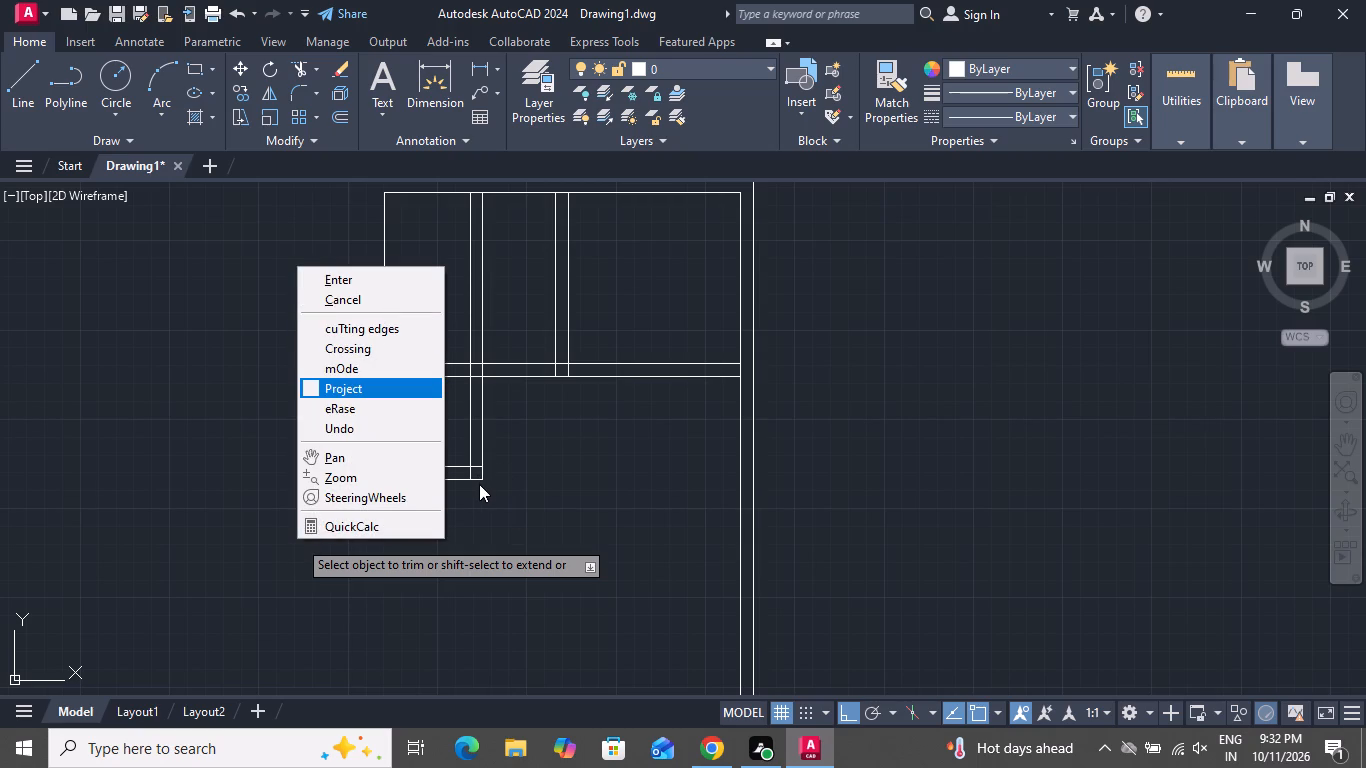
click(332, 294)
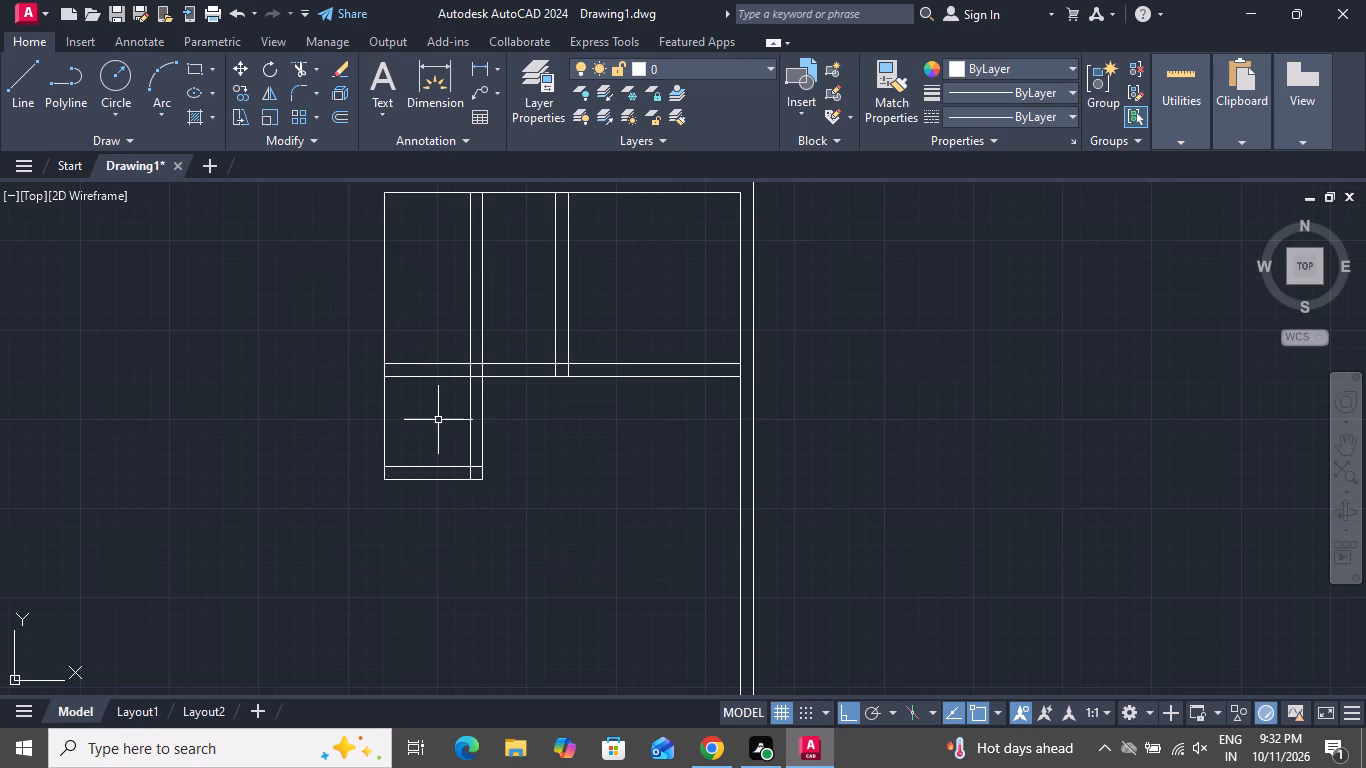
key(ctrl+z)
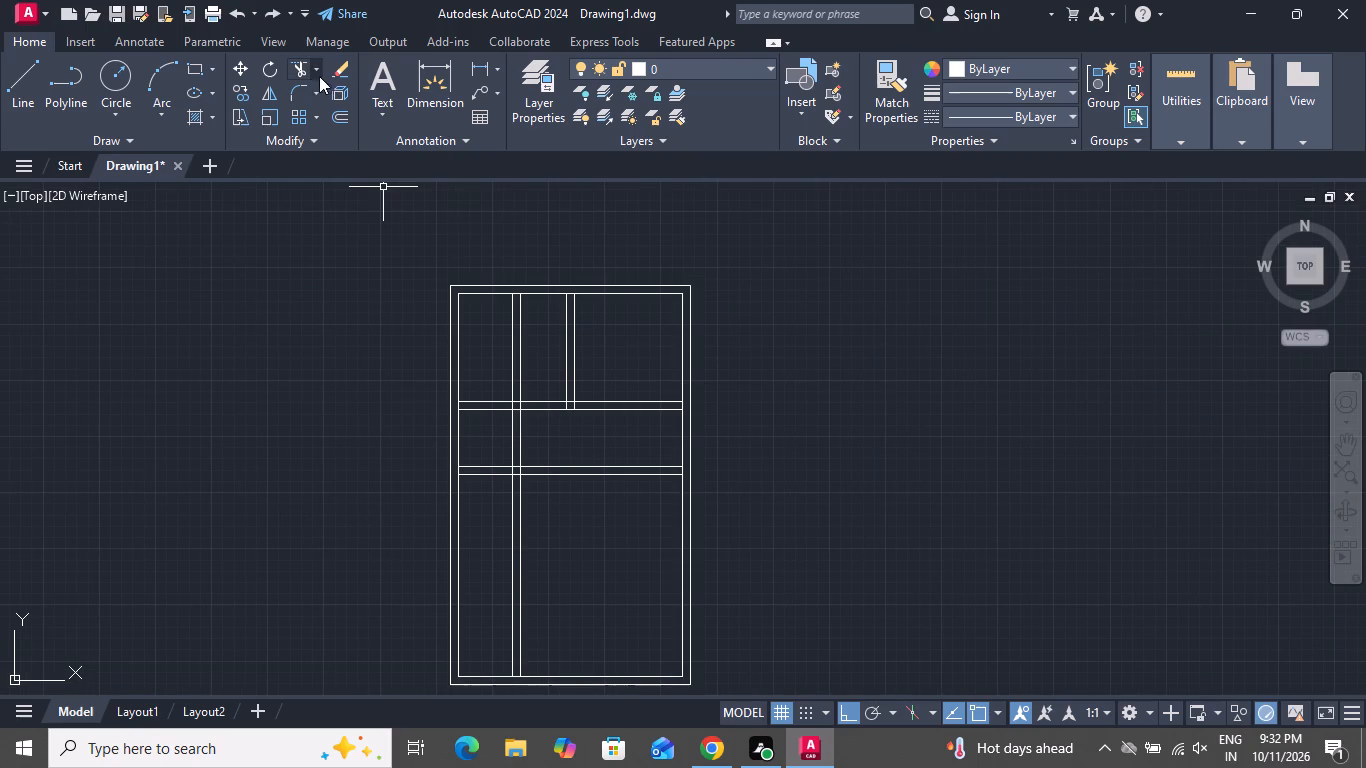
Trim the new vertical partition lines below the lower horizontal partition, and that horizontal partition's lines right of the vertical one.
click(306, 69)
click(608, 503)
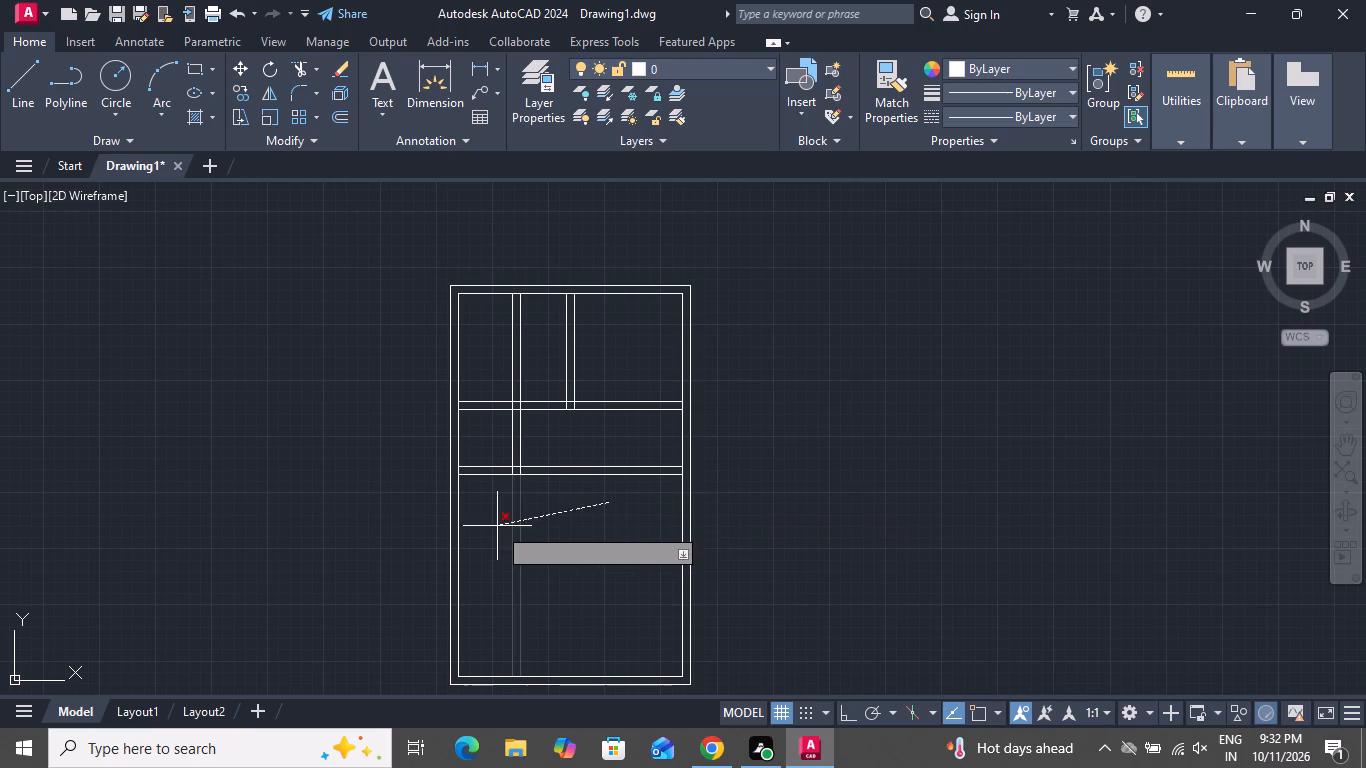
click(497, 526)
click(556, 510)
click(575, 430)
right_click(576, 426)
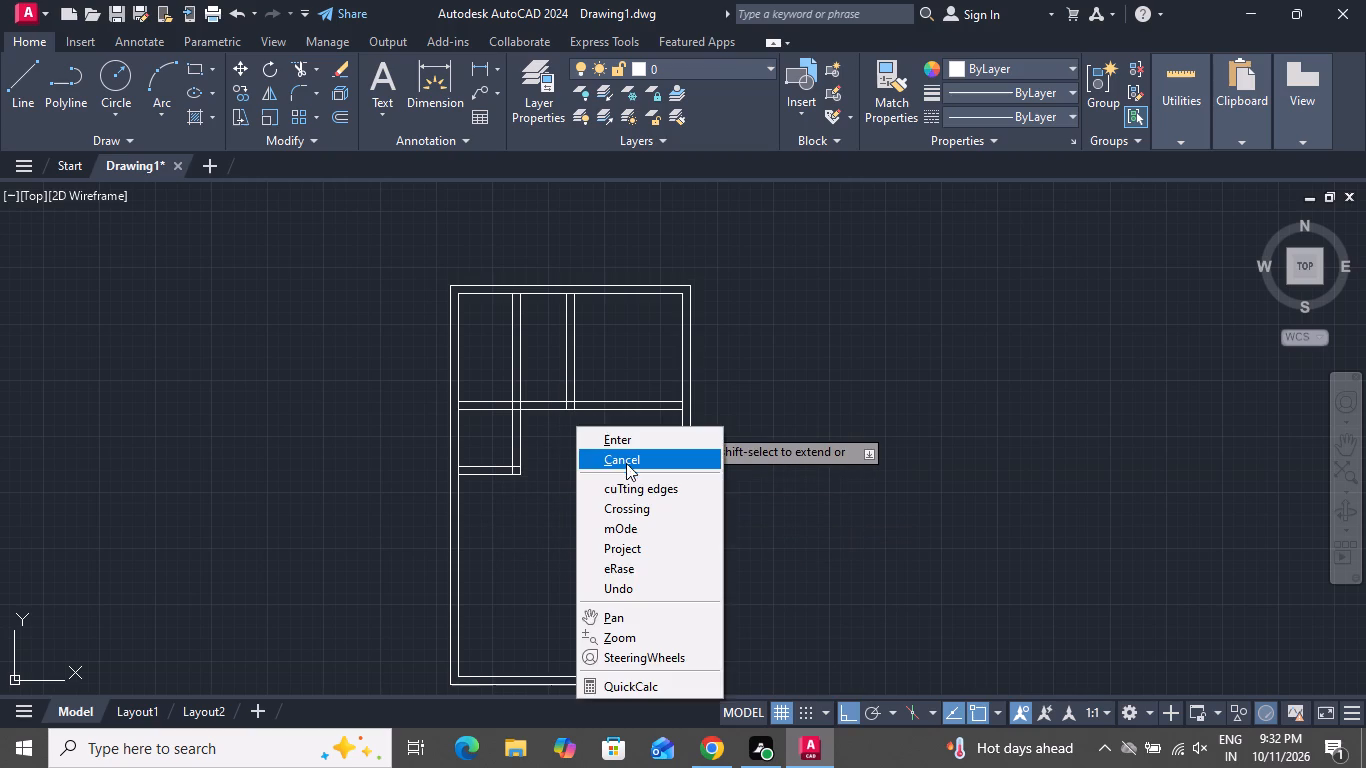
click(627, 467)
Offset the small room's bottom partition line 10' downward with the Through option, and offset the resulting line 9" downward for wall thickness.
text(o)
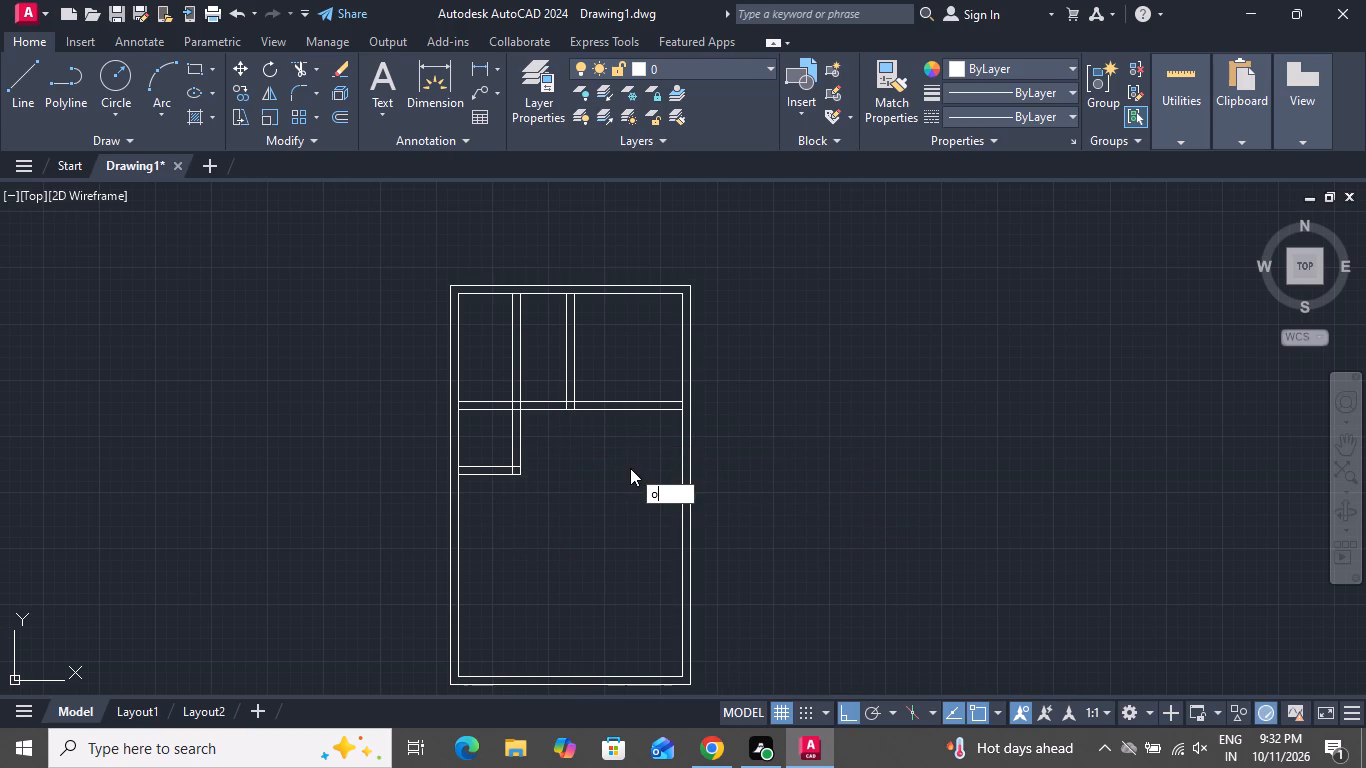
key(space)
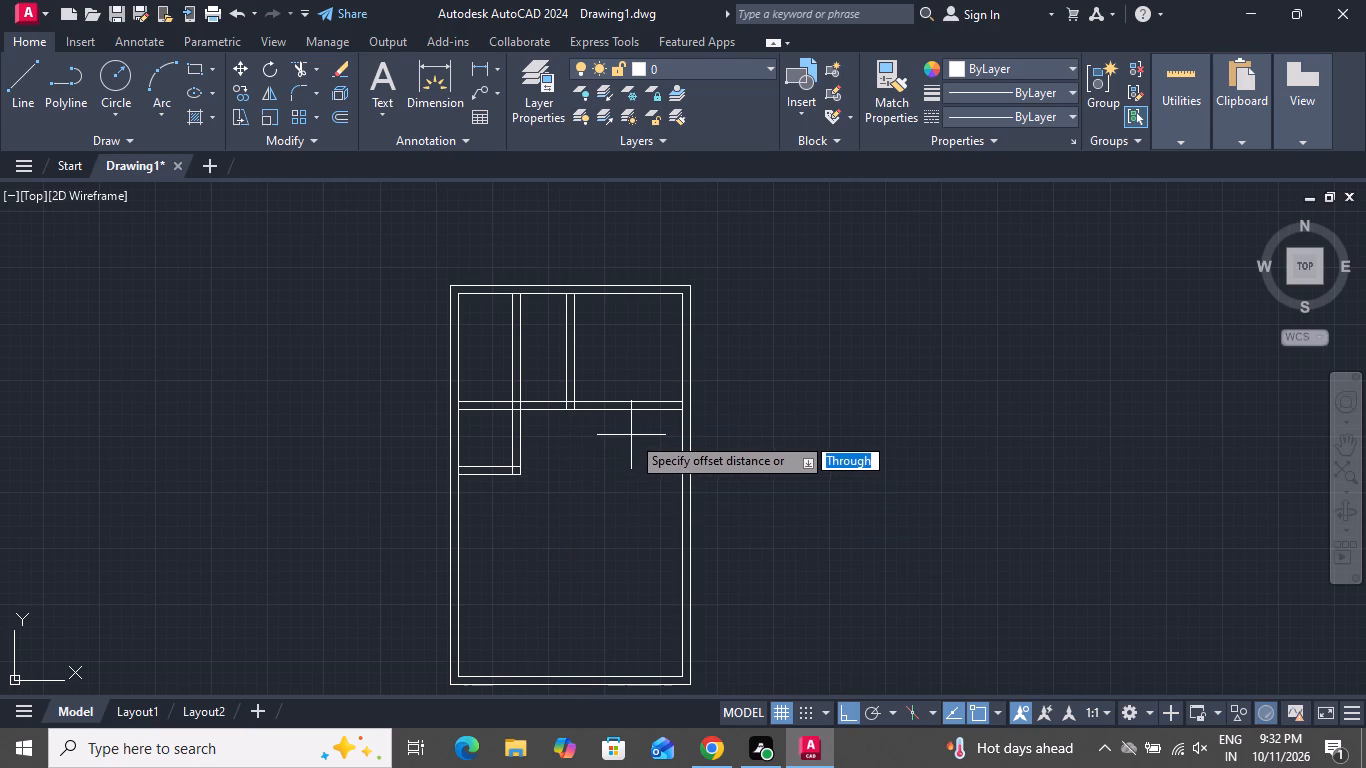
text(t)
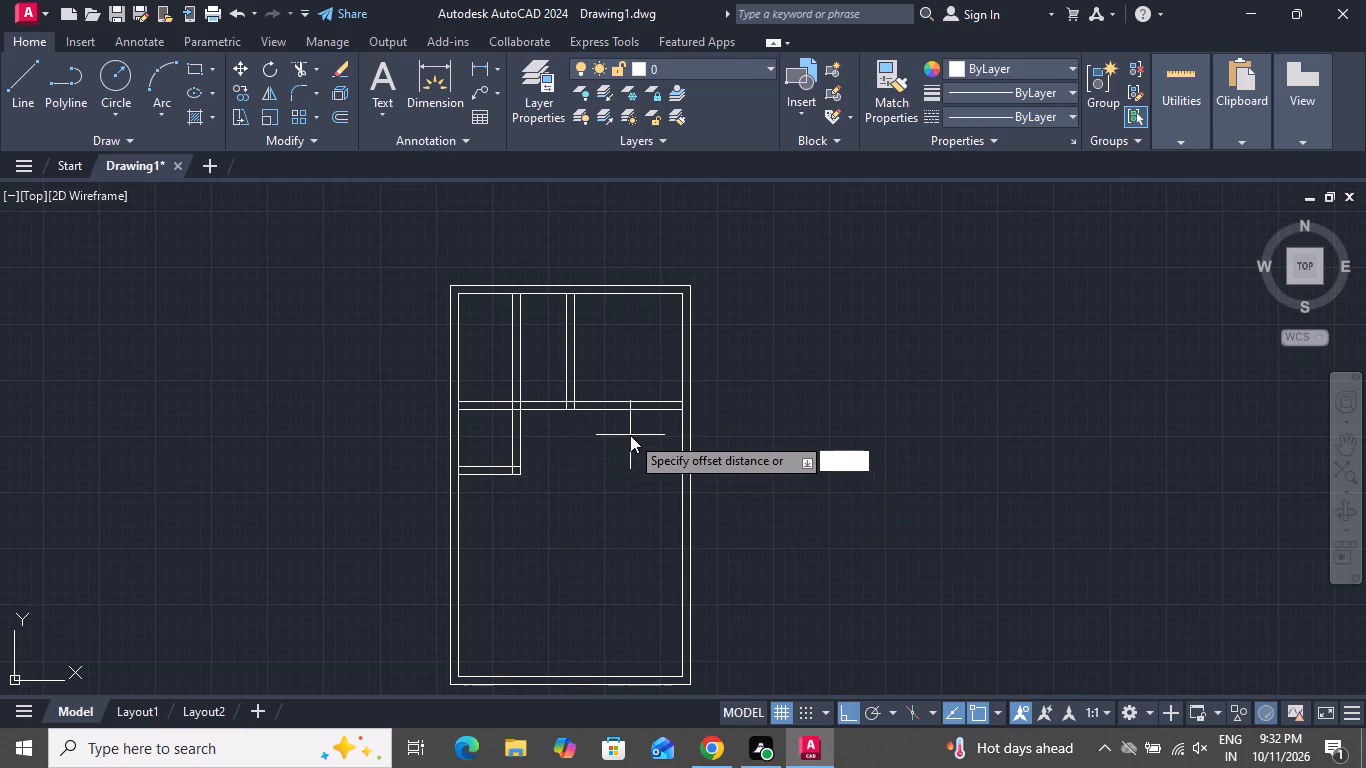
key(space)
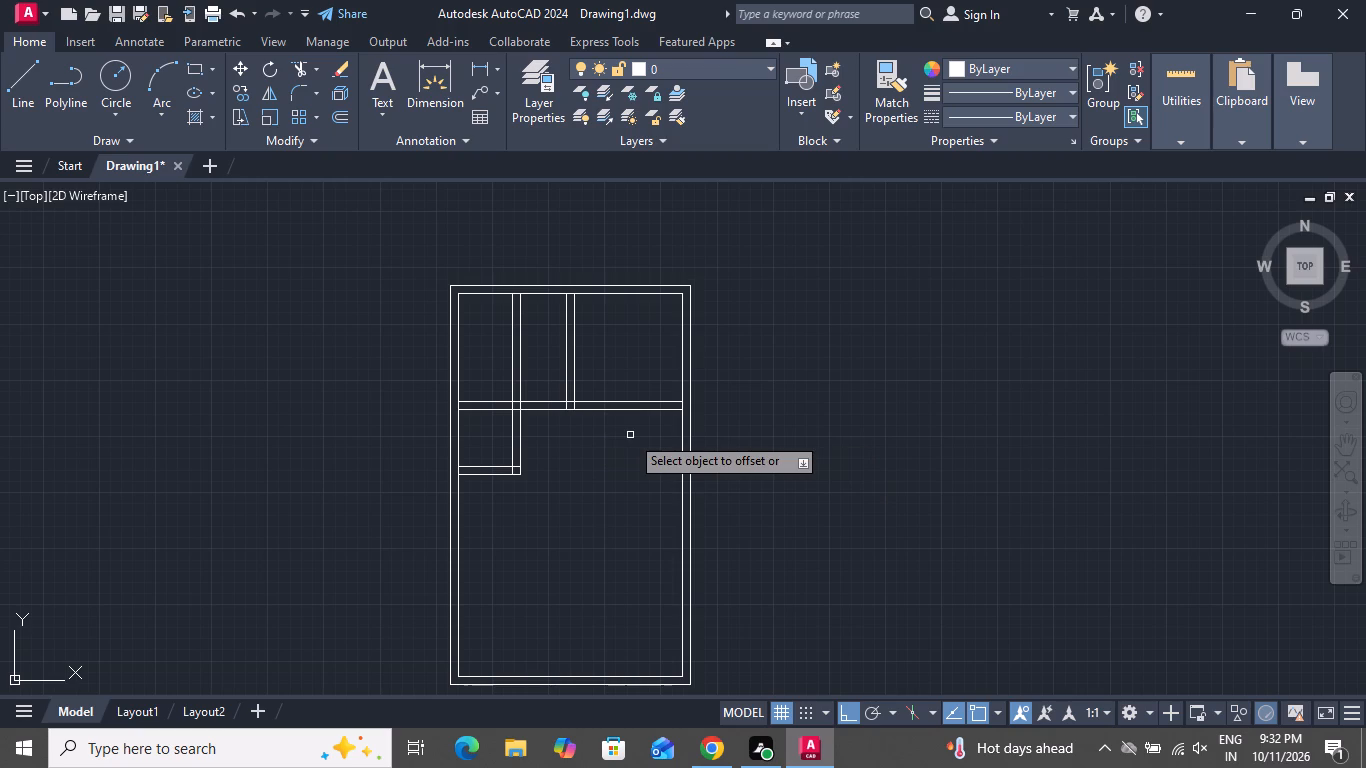
scroll(588, 480, up, 2)
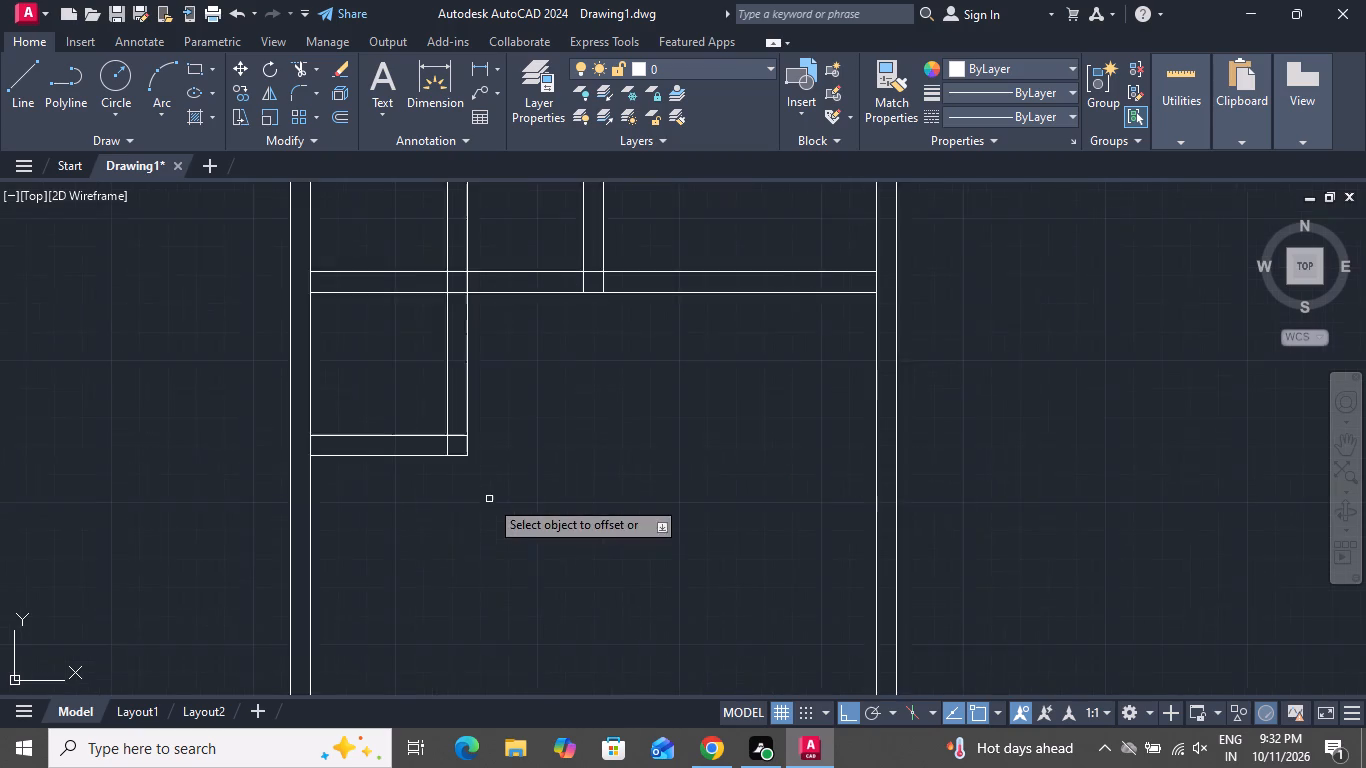
scroll(489, 499, up, 1)
click(298, 430)
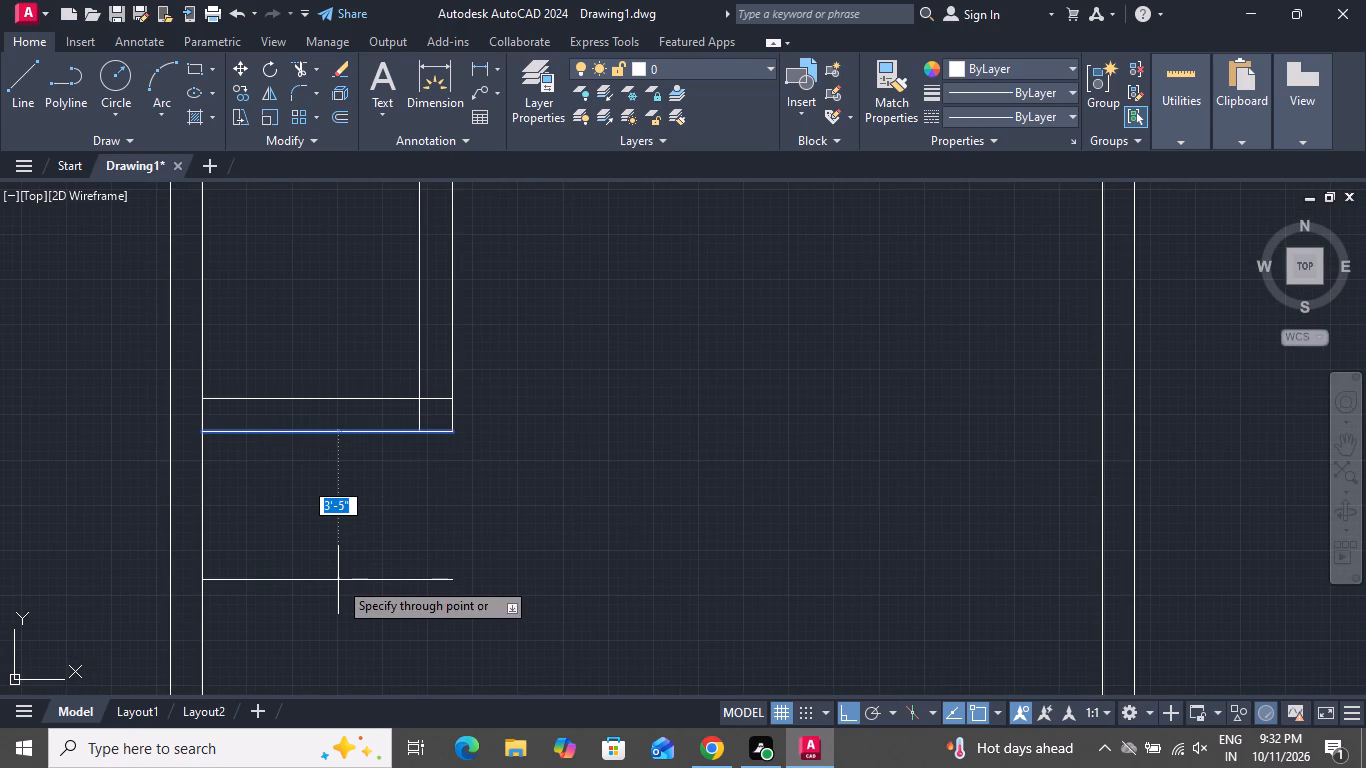
text(10')
key(Return)
scroll(372, 528, down, 3)
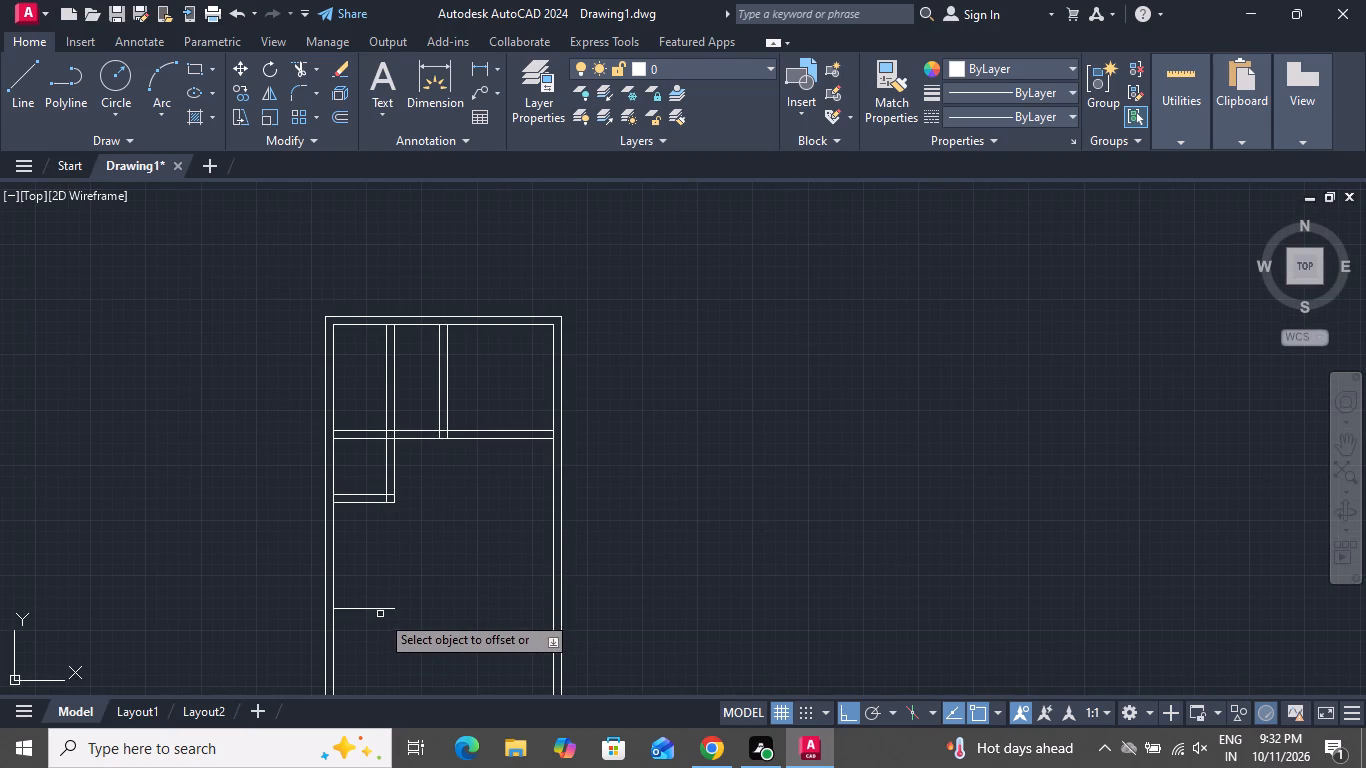
click(380, 612)
key(9)
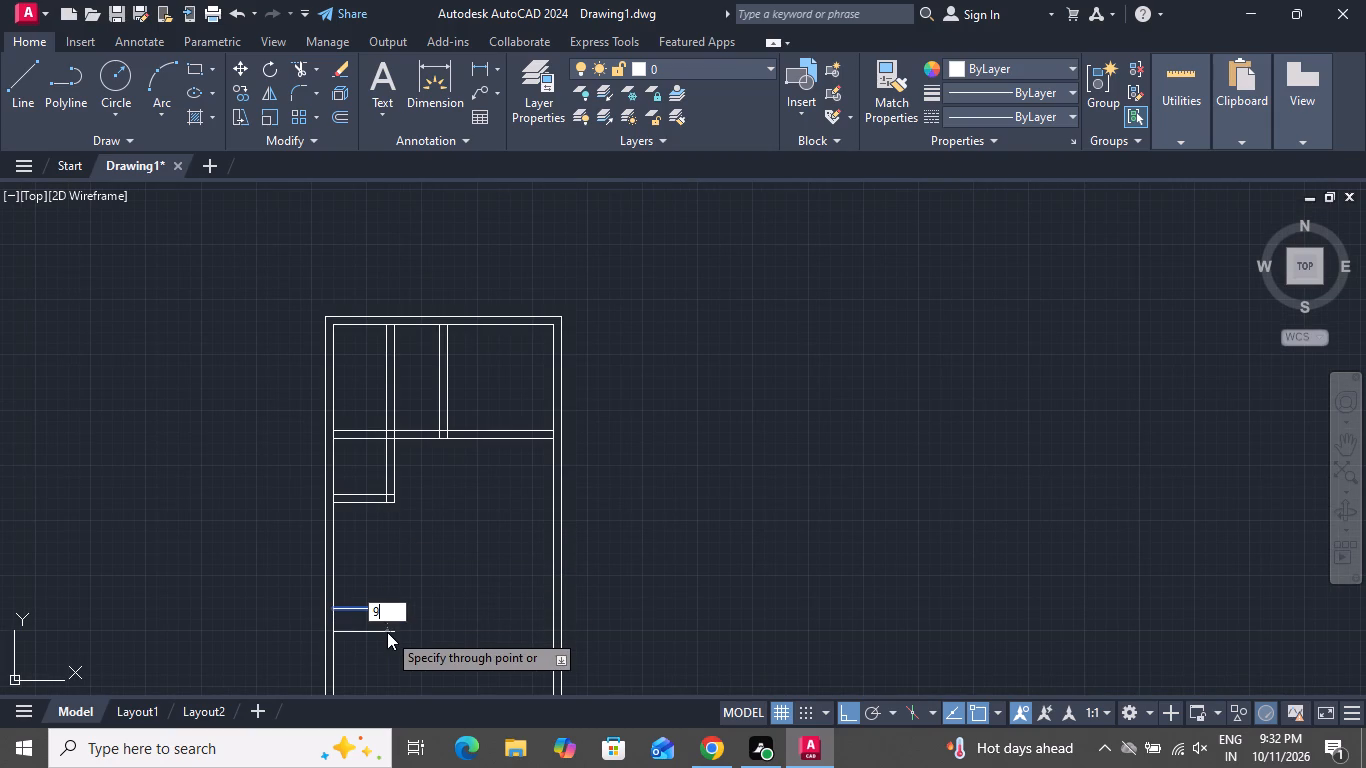
key(shift+quotedbl)
key(Return)
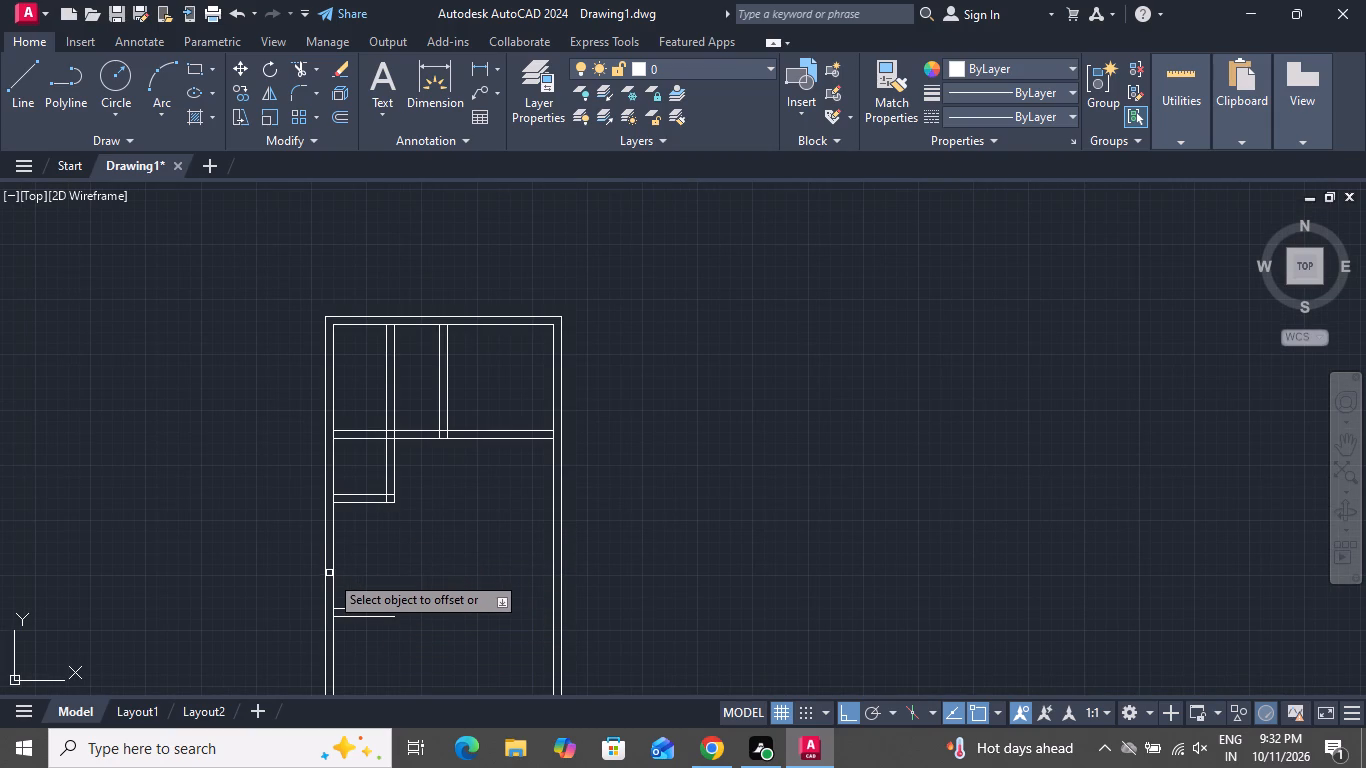
Offset the inner left wall line 10' to the right.
click(329, 574)
click(333, 575)
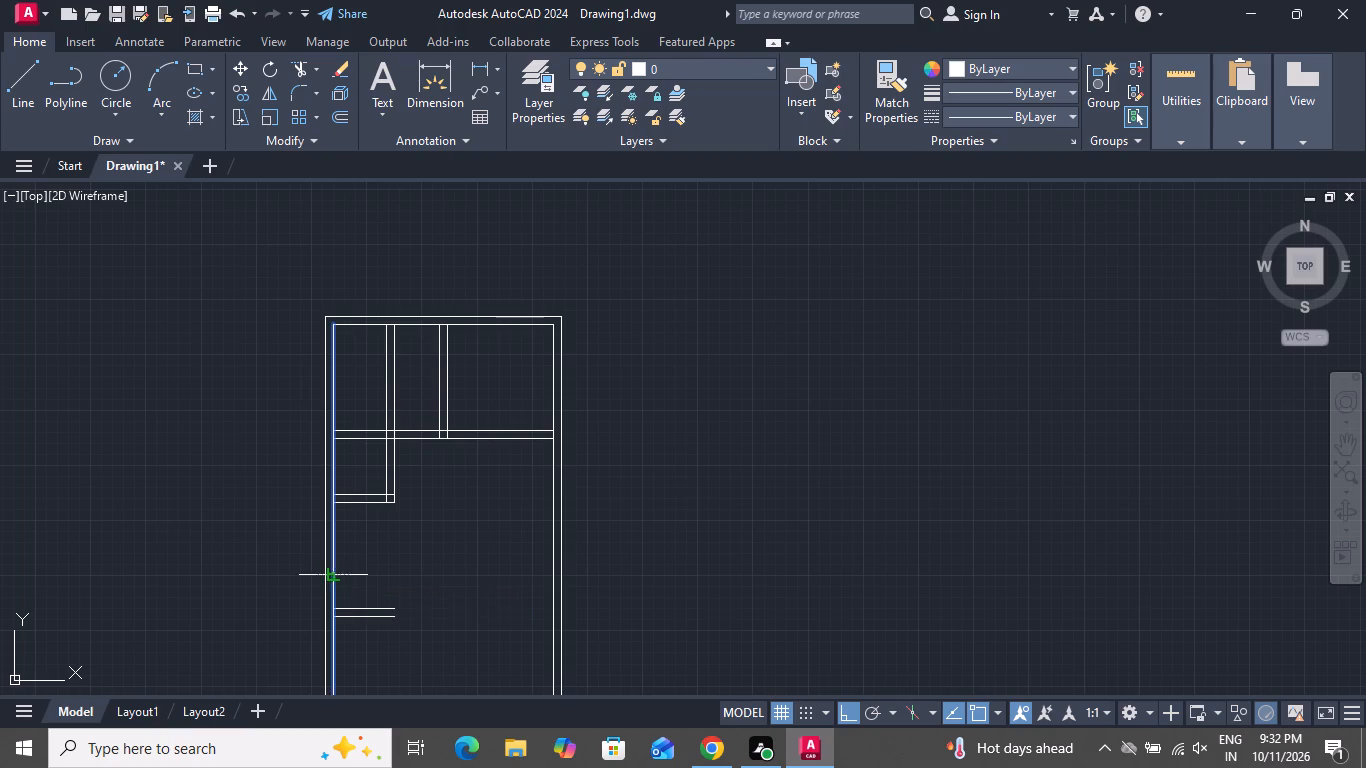
key(1)
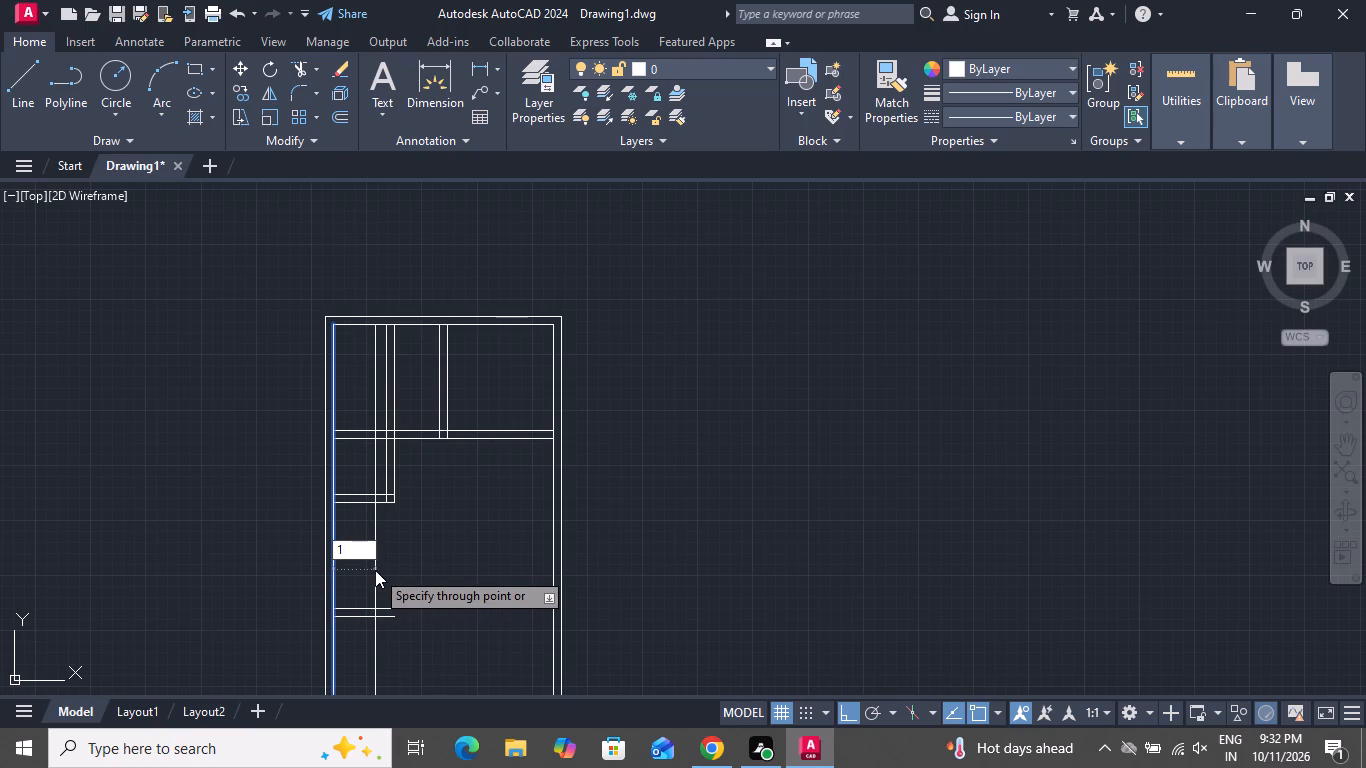
key(0)
key(apostrophe)
key(Return)
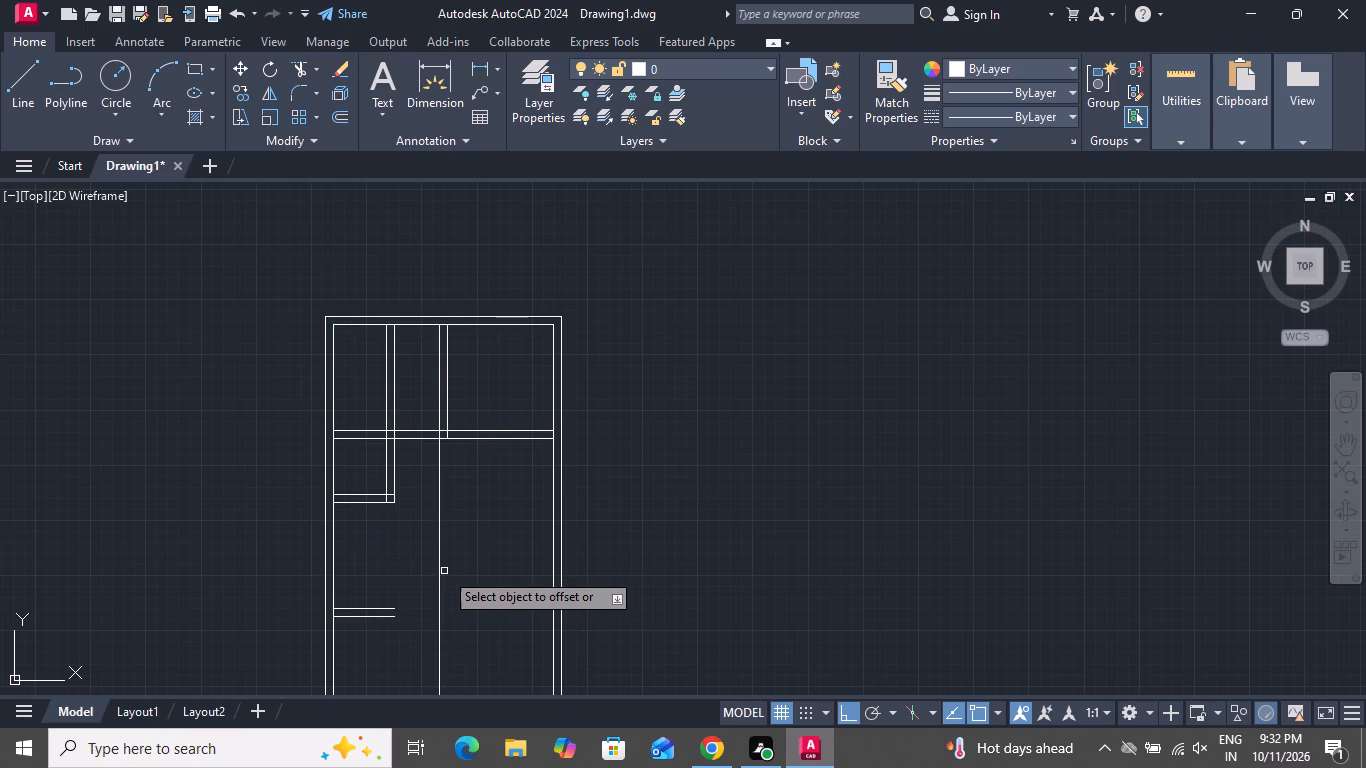
click(435, 569)
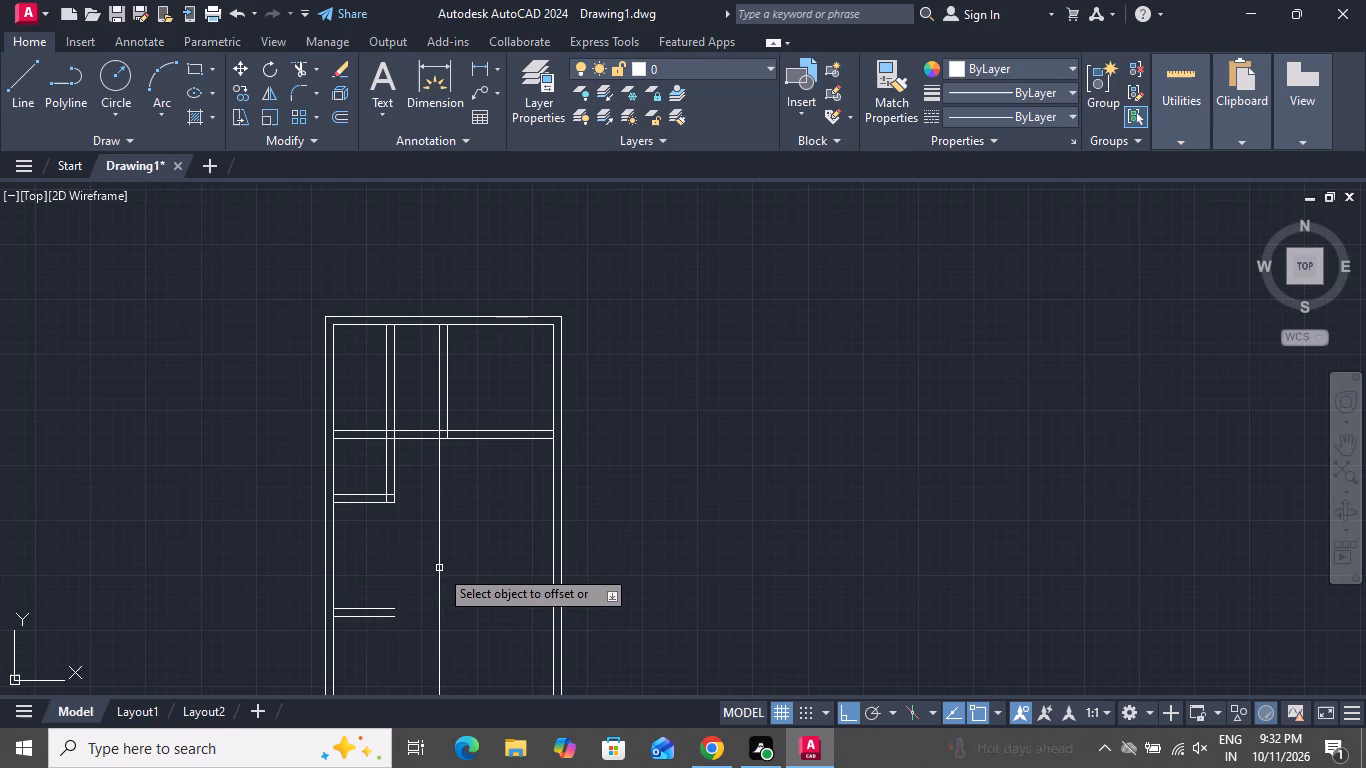
Offset the new long vertical partition line 9" to the right for wall thickness, and end the Offset command.
click(439, 568)
key(9)
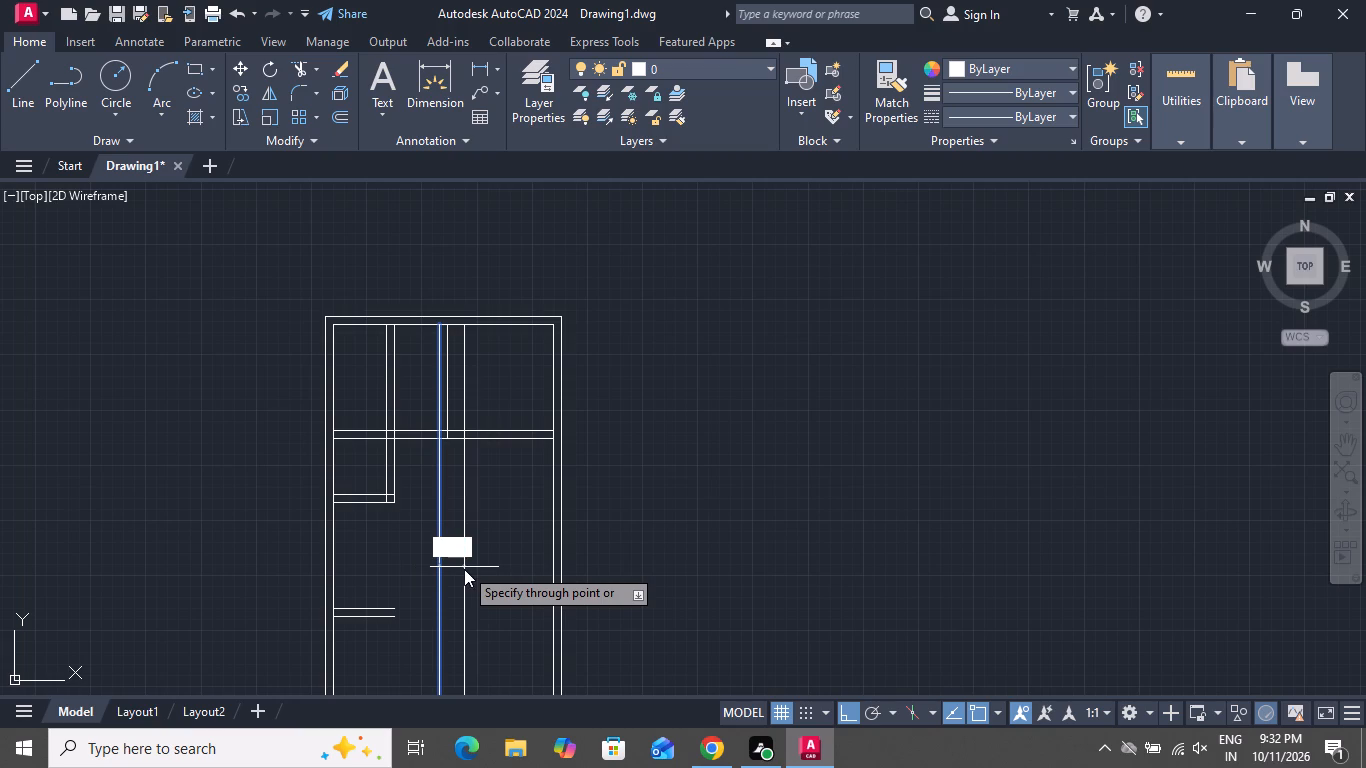
key(shift+quotedbl)
key(Return)
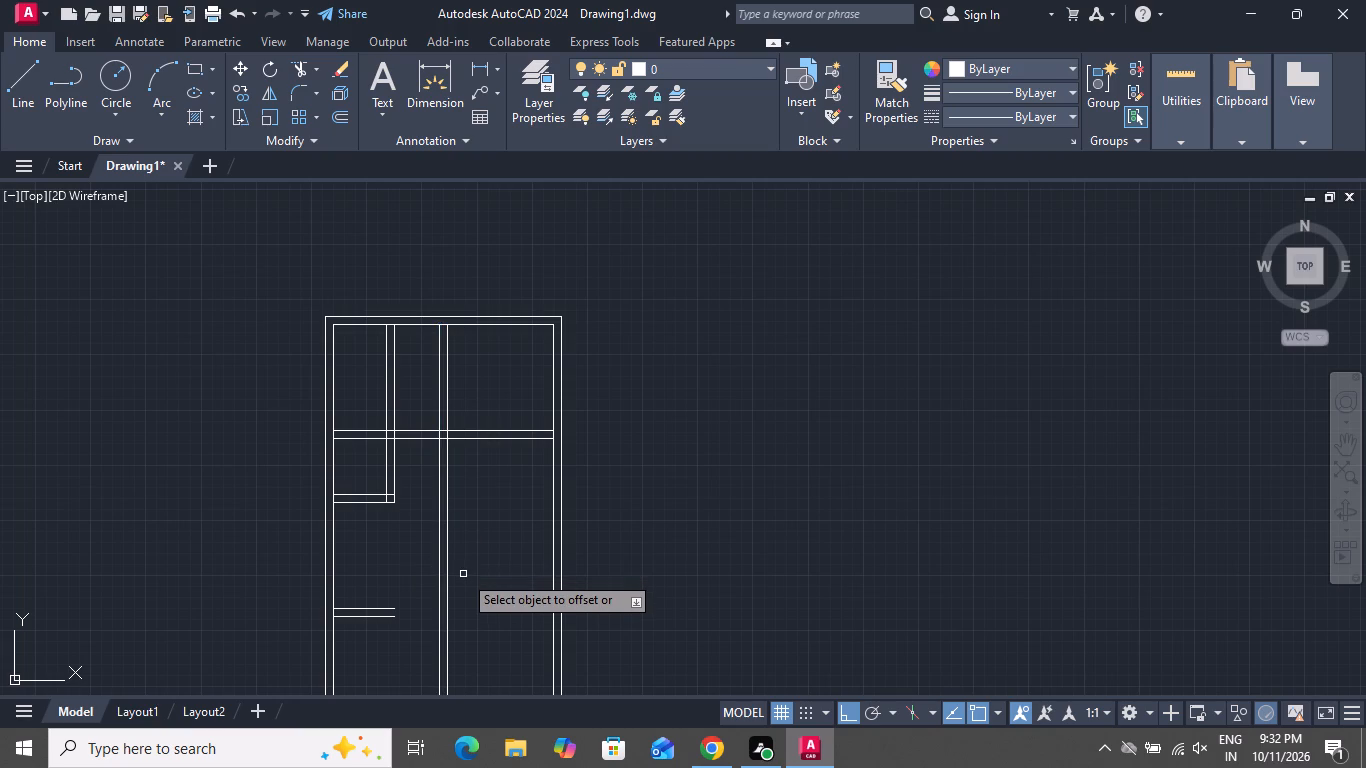
scroll(449, 531, down, 2)
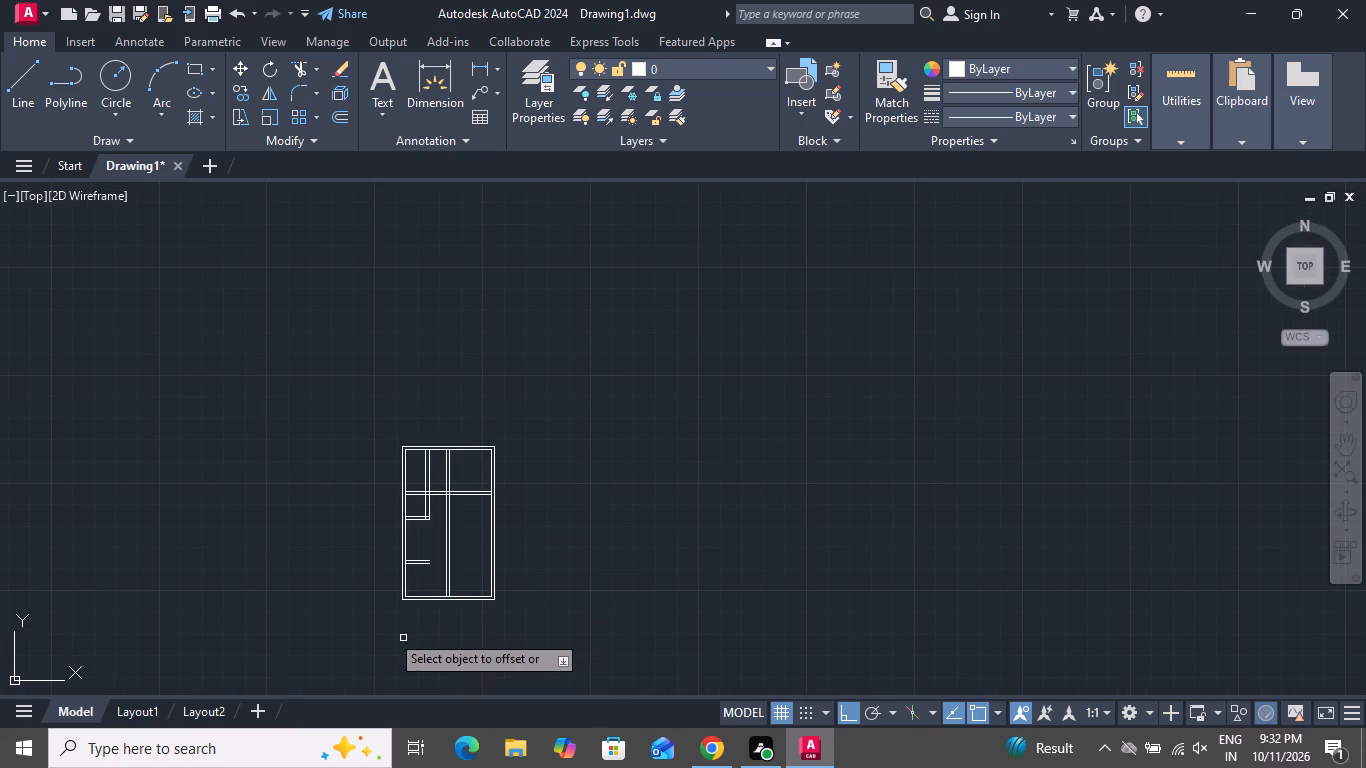
scroll(408, 613, up, 3)
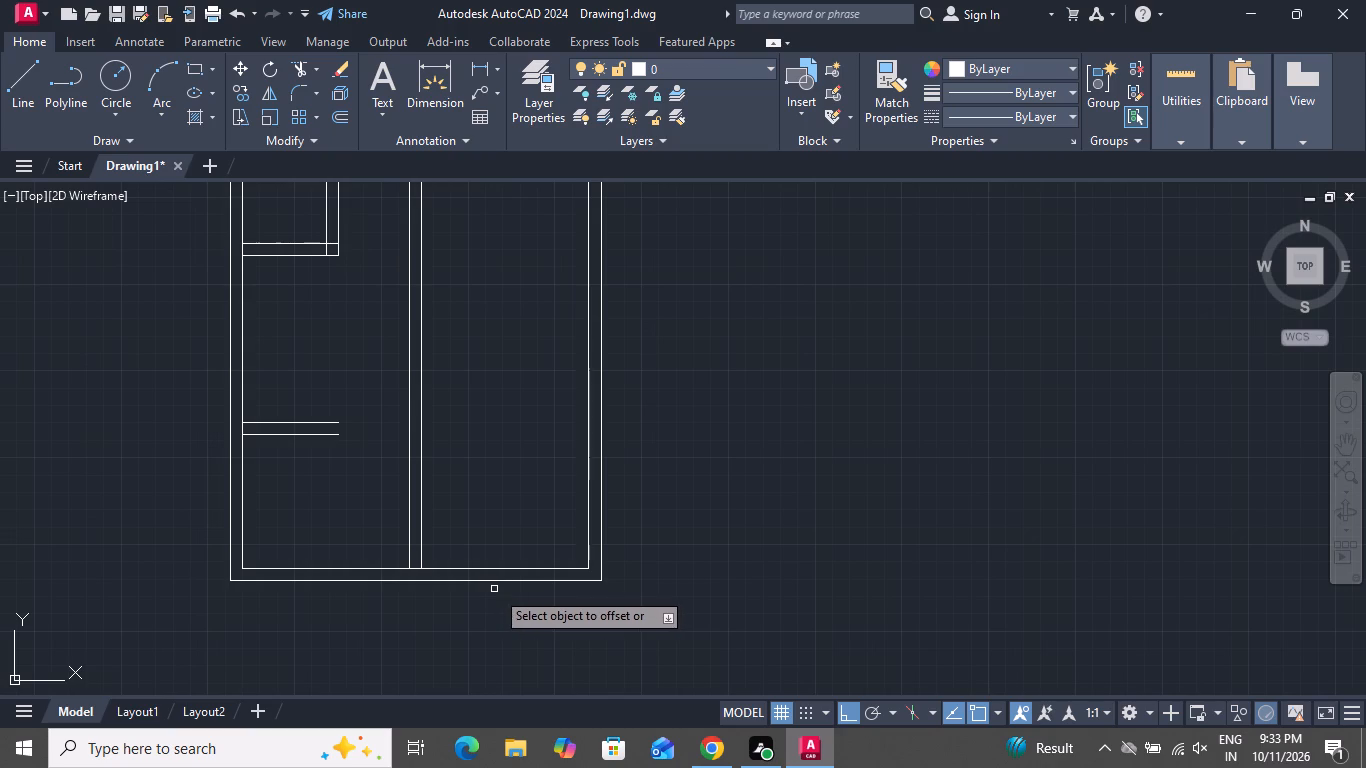
scroll(498, 590, down, 2)
right_click(485, 525)
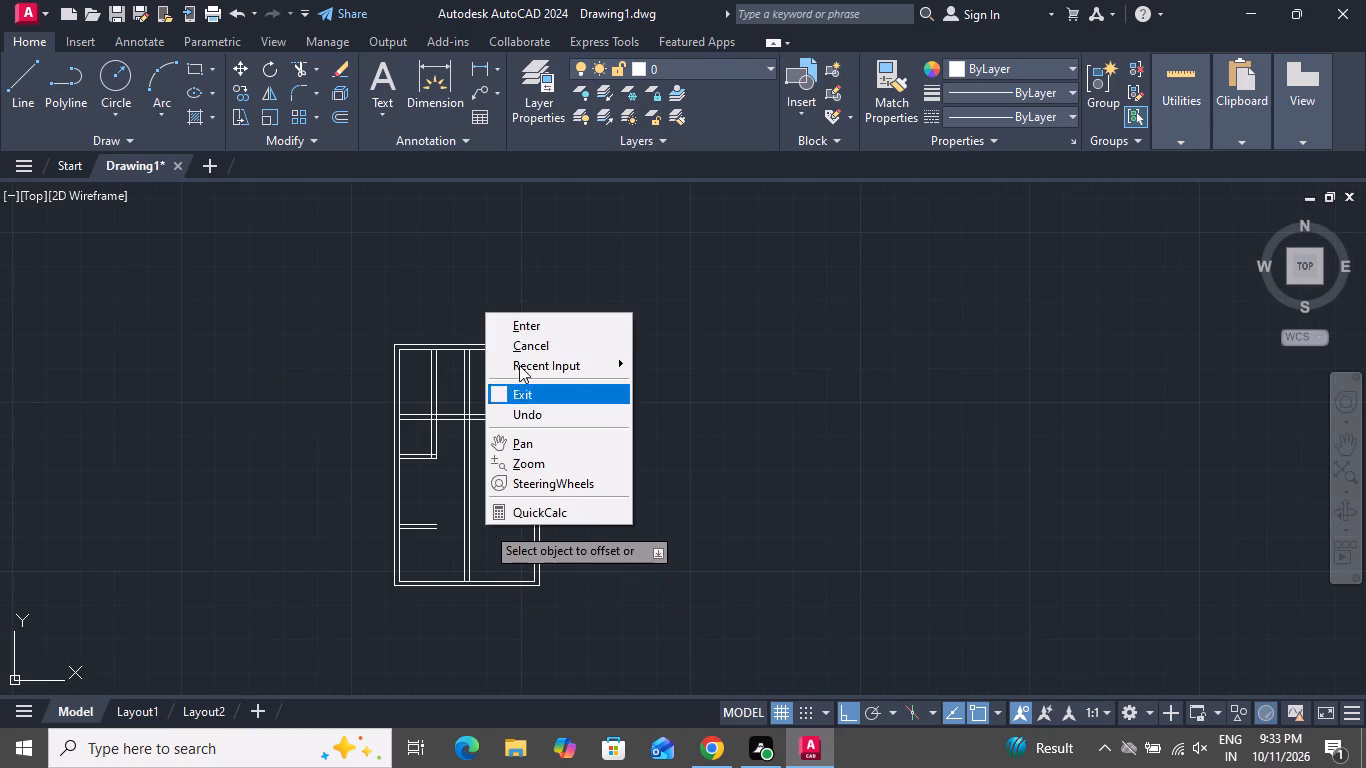
click(520, 347)
Extend both short lines of the lowest horizontal partition across the long vertical partition to the inner right wall.
text(ex)
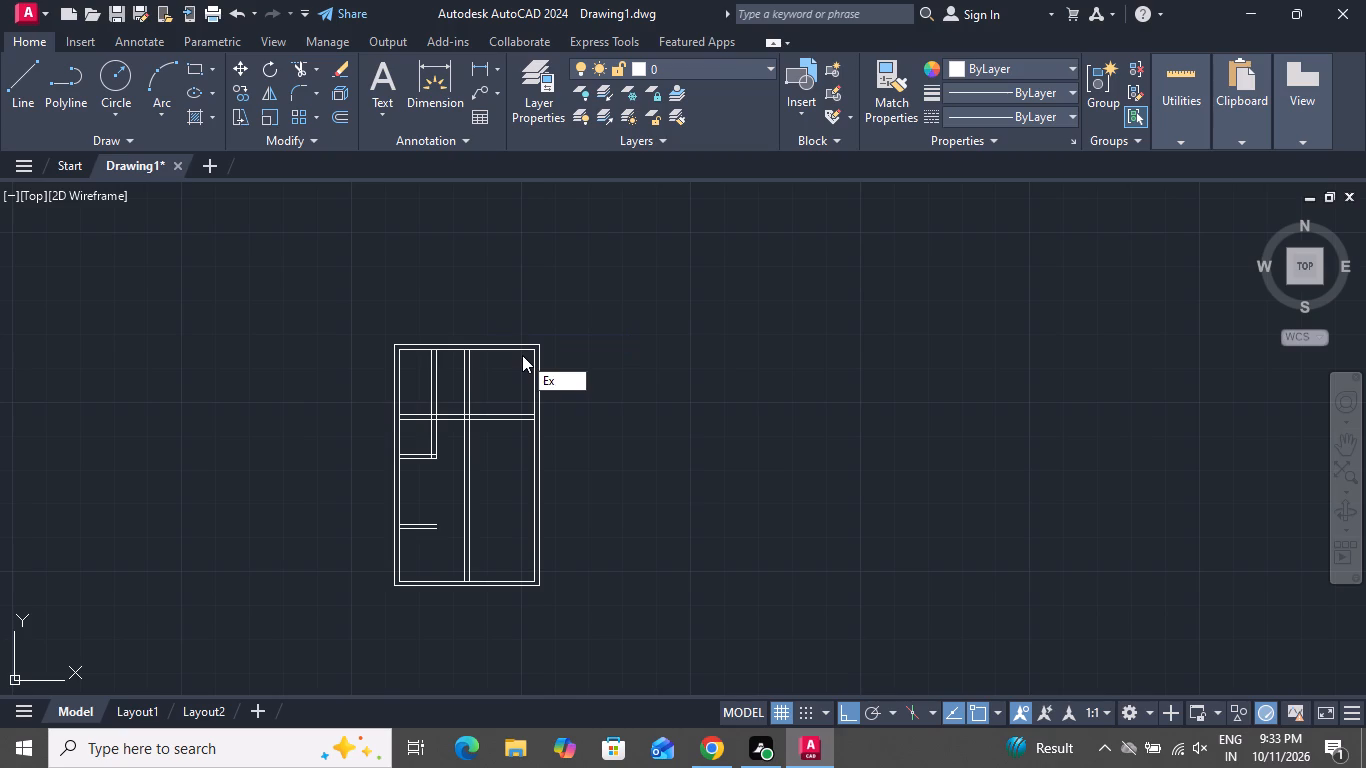
key(space)
key(space)
scroll(435, 561, up, 2)
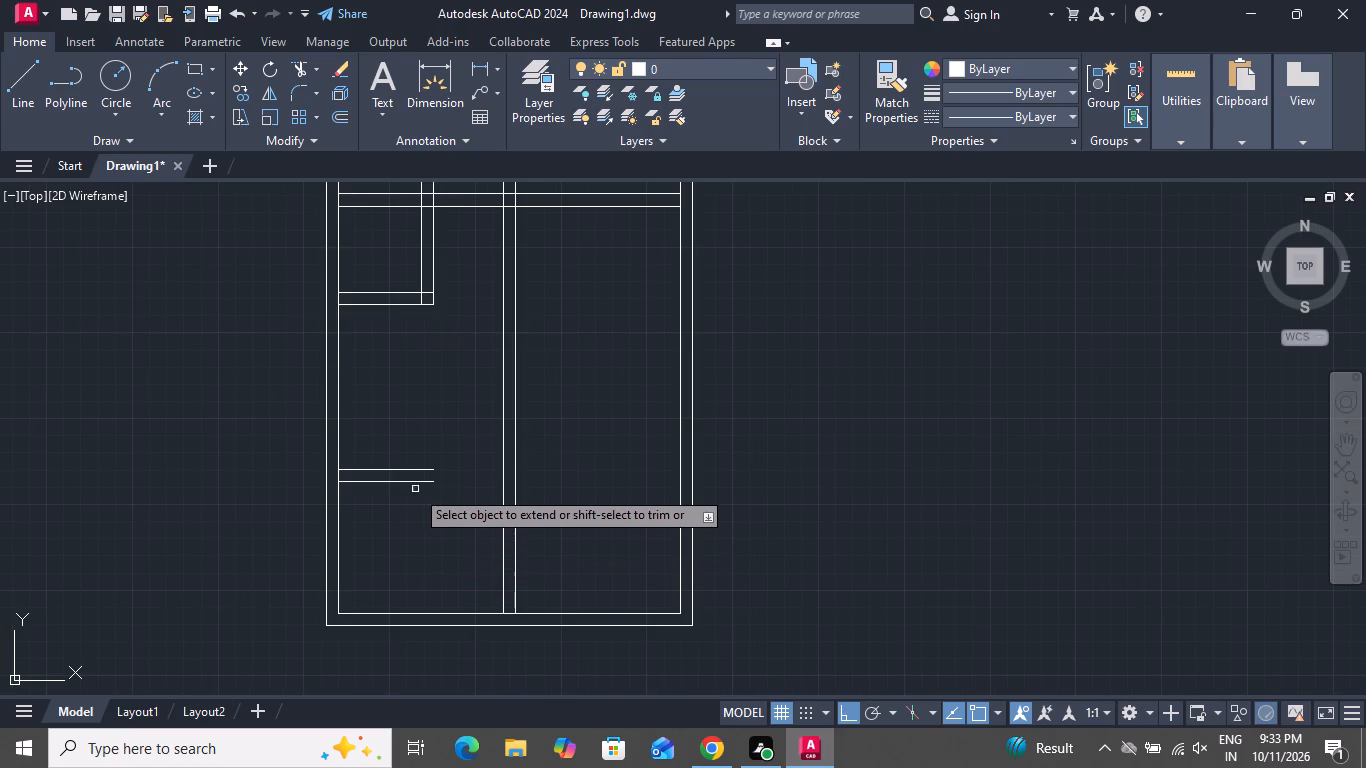
click(415, 483)
click(426, 469)
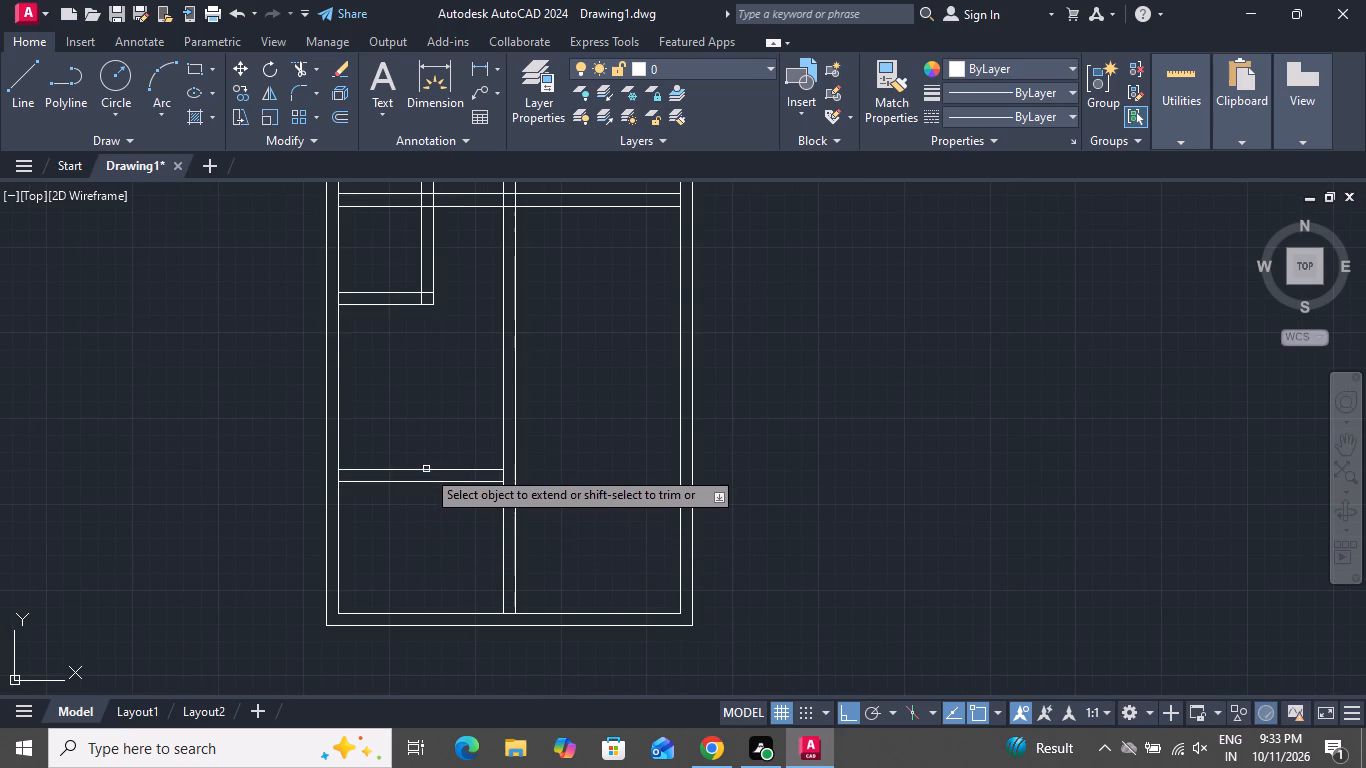
click(458, 472)
click(465, 483)
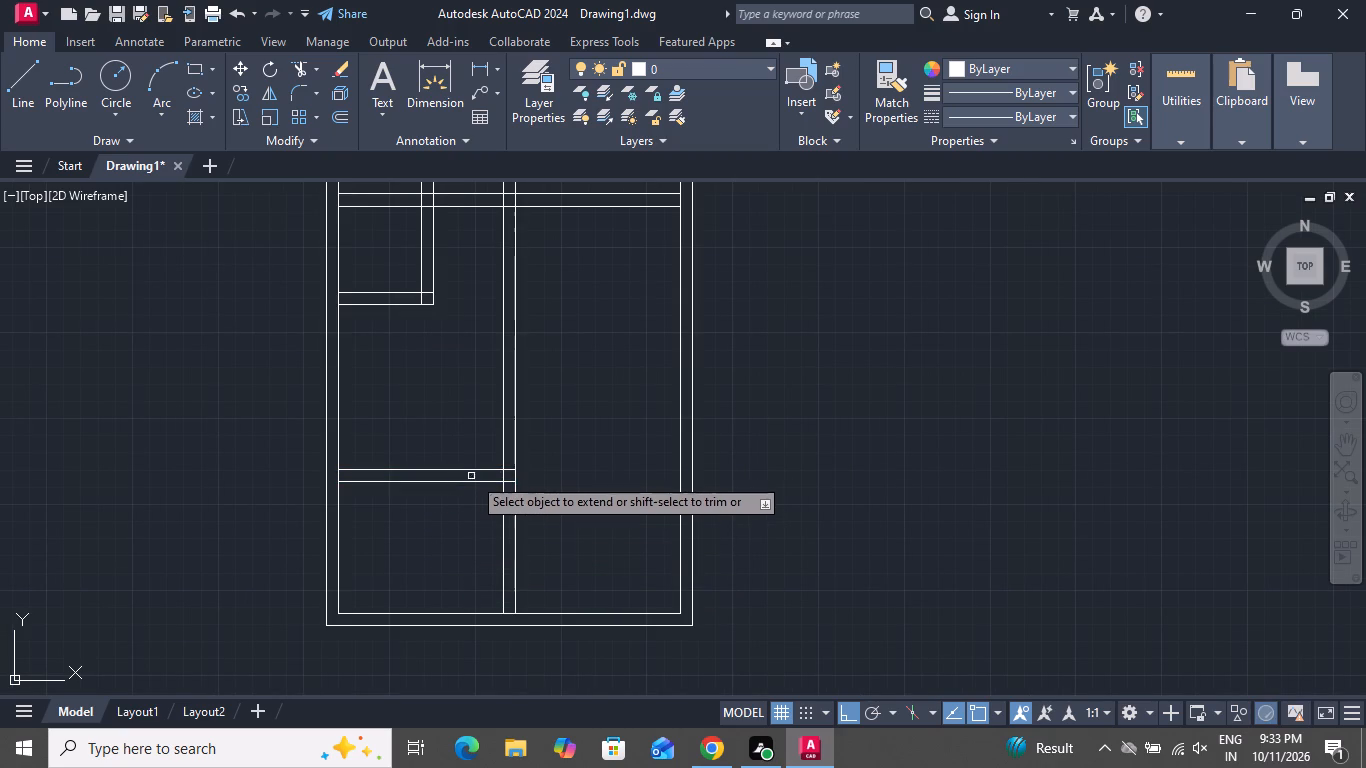
click(473, 472)
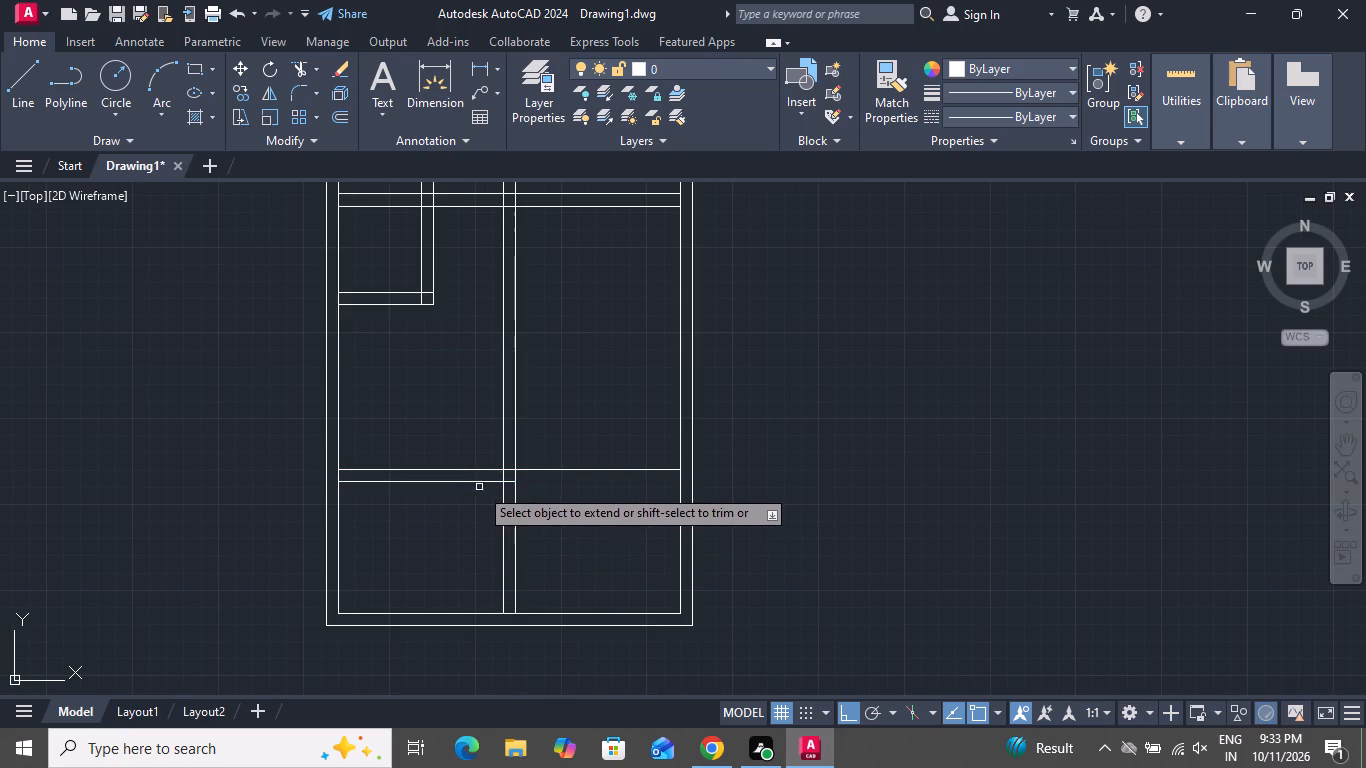
click(482, 480)
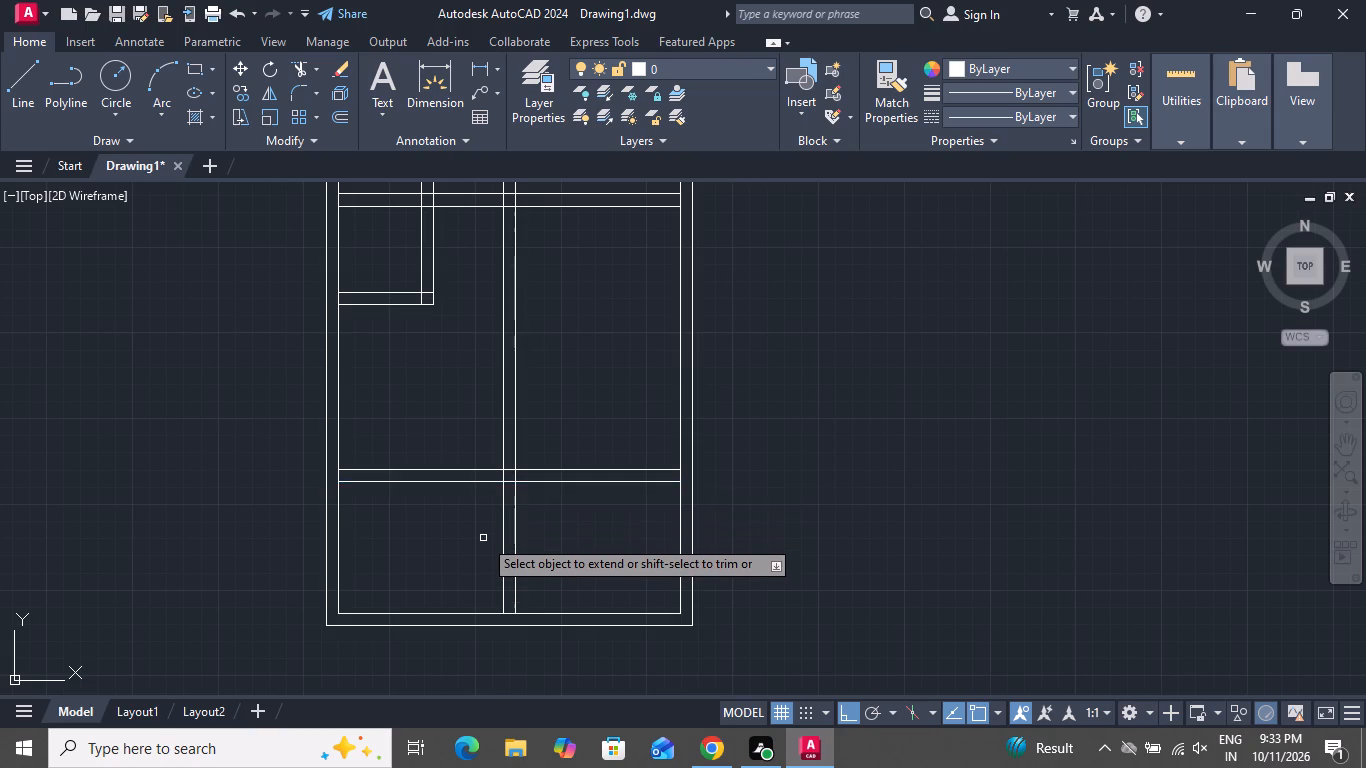
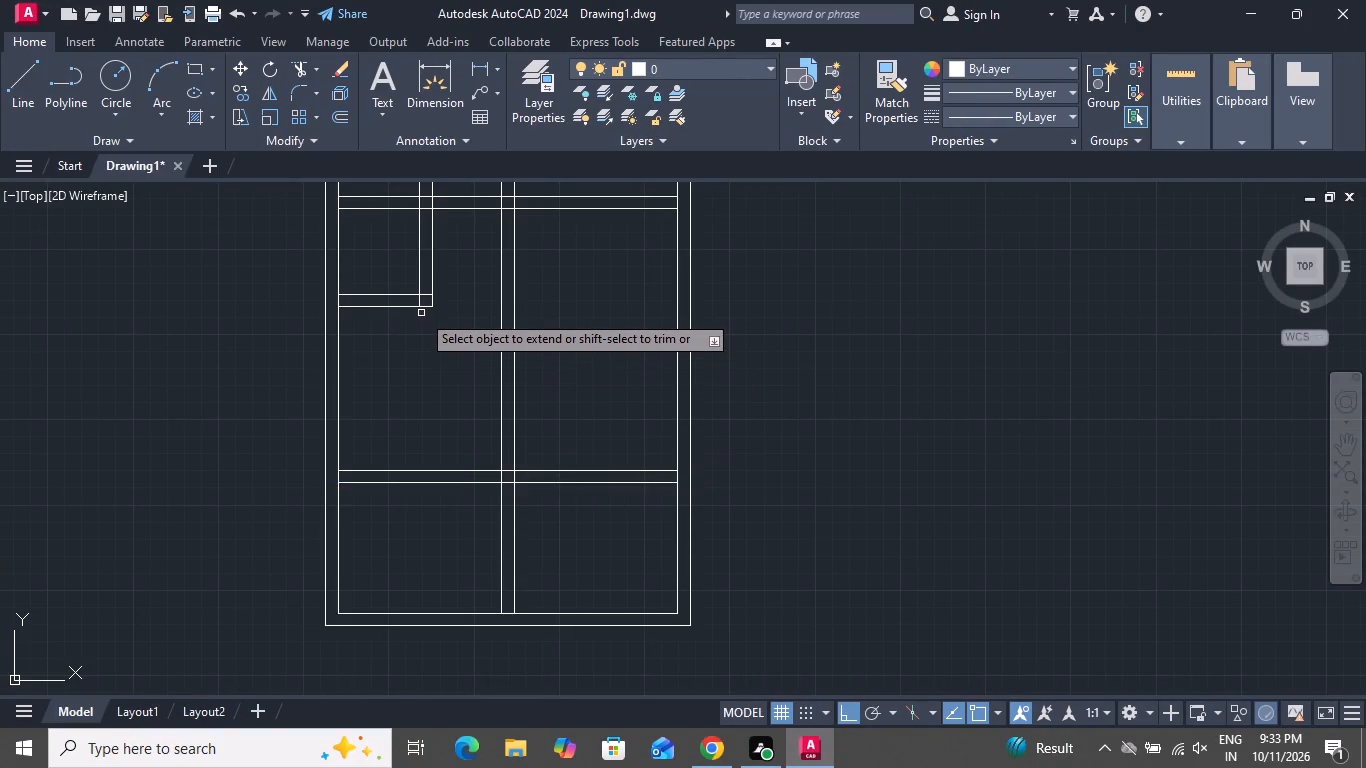
Extend both lines of the small room's bottom partition across to the far line of the long vertical partition.
scroll(422, 289, up, 2)
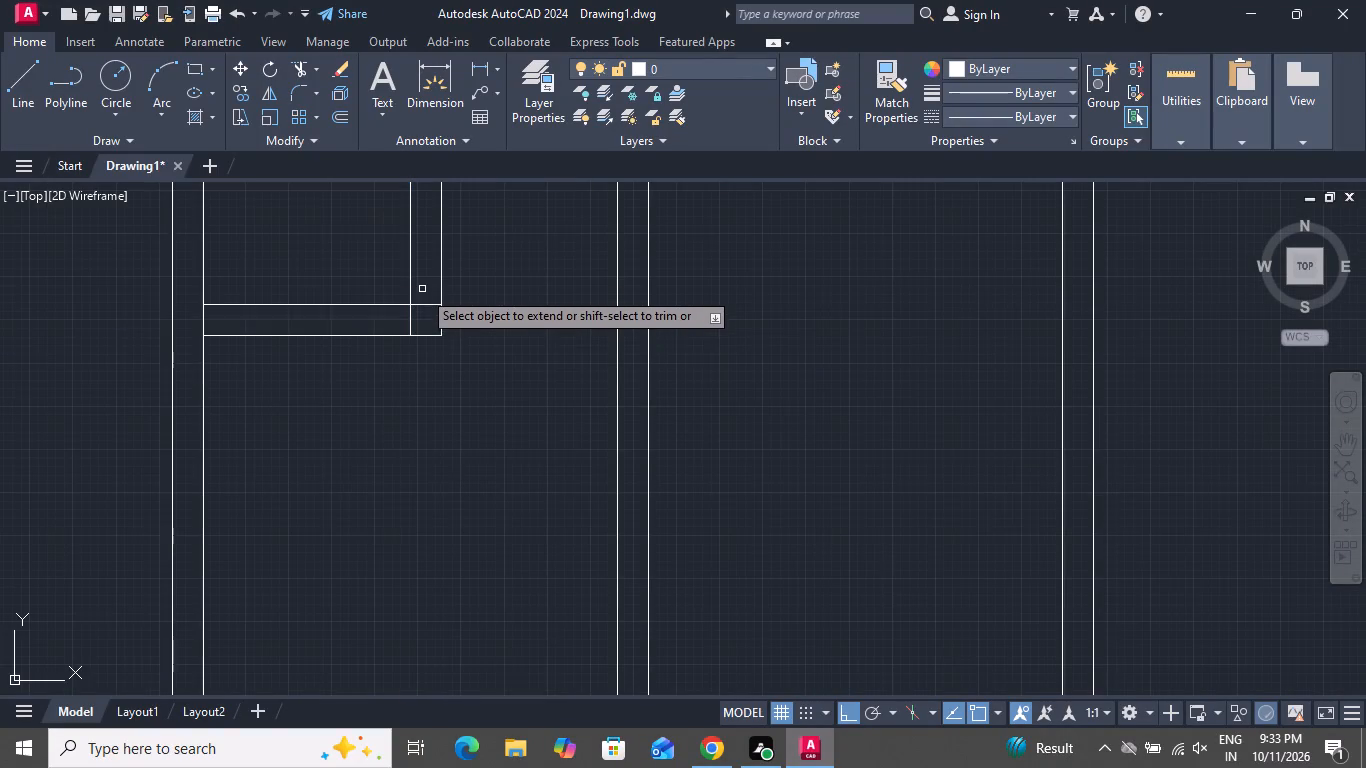
click(424, 306)
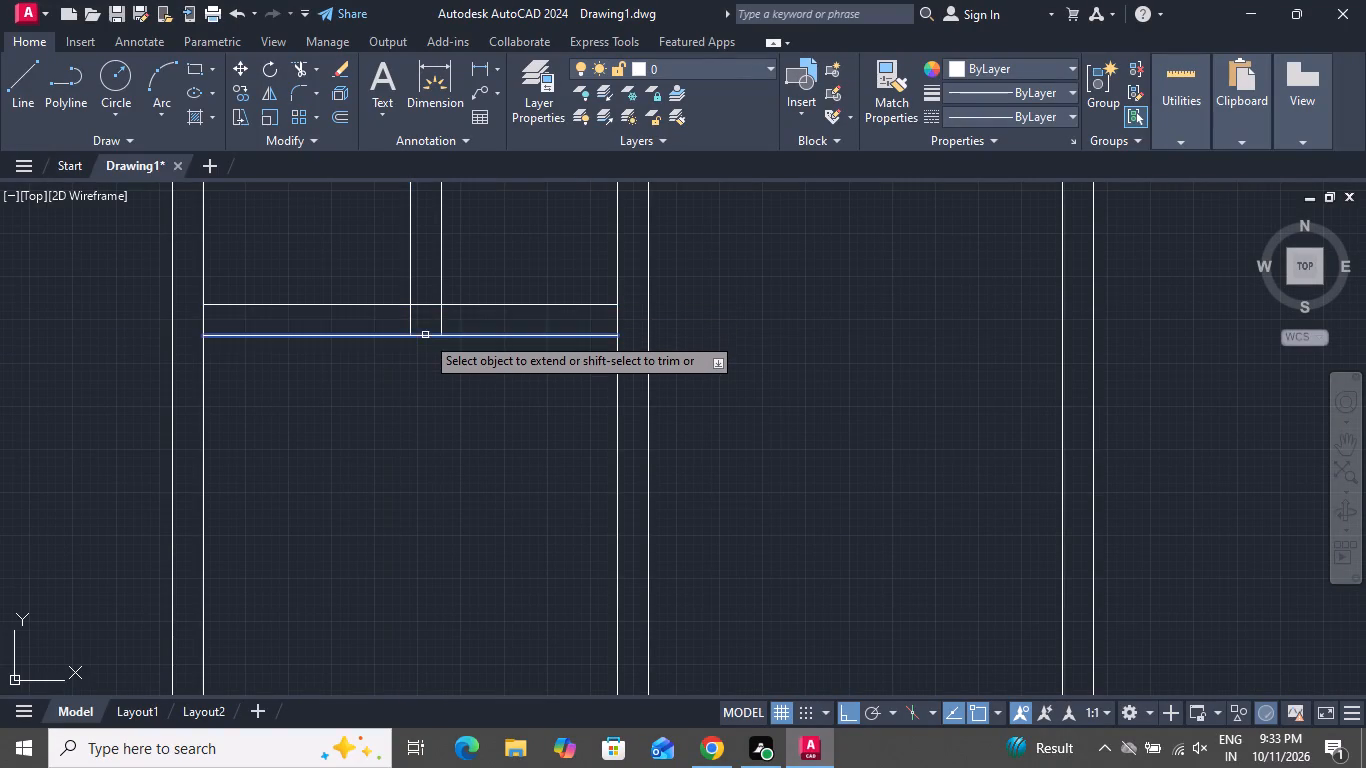
click(425, 335)
click(537, 337)
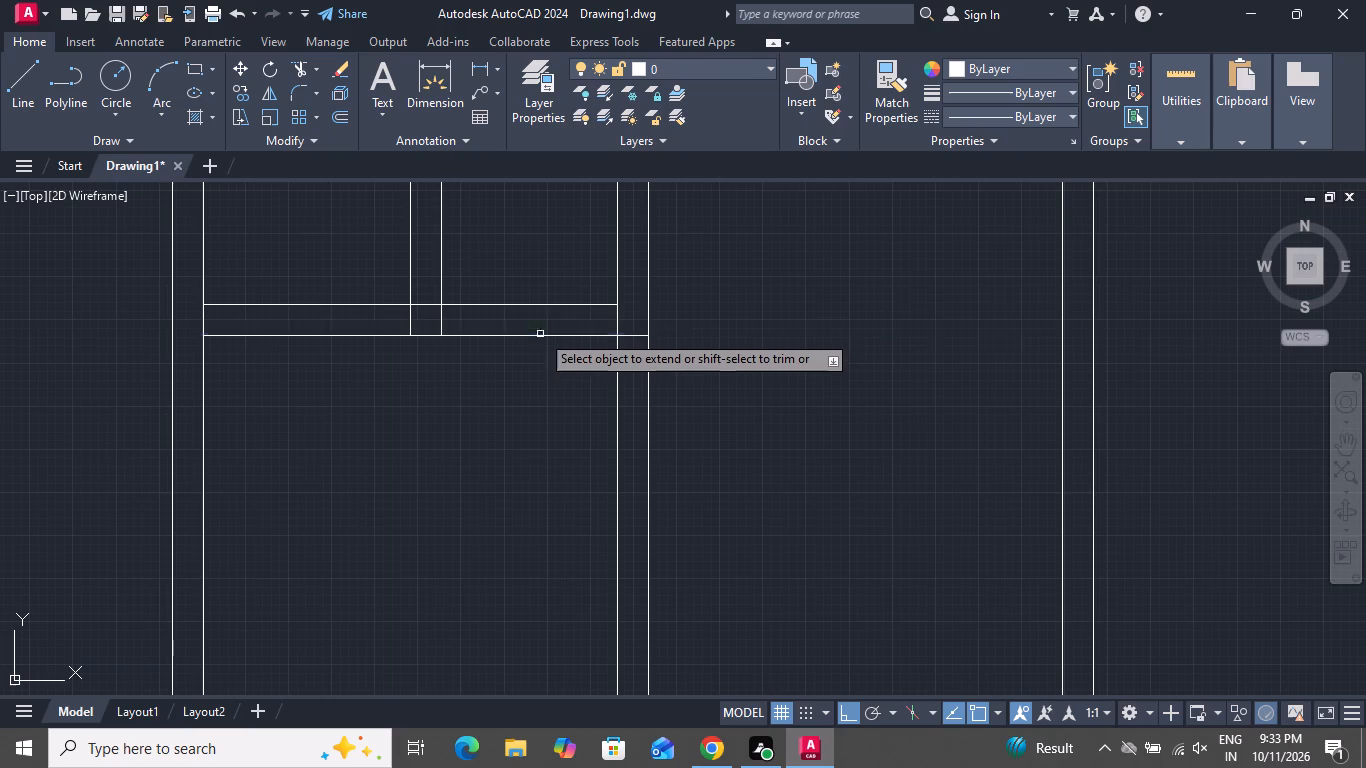
click(567, 304)
right_click(560, 392)
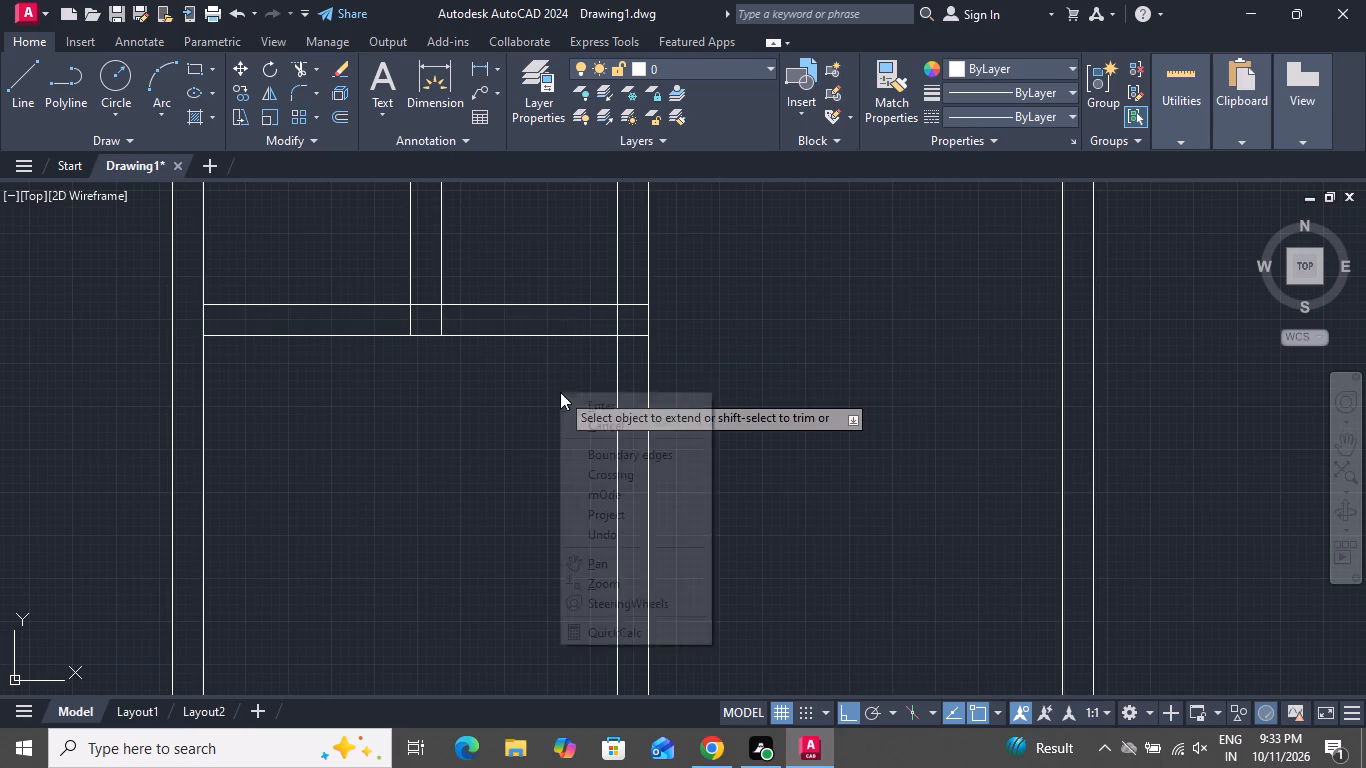
click(574, 427)
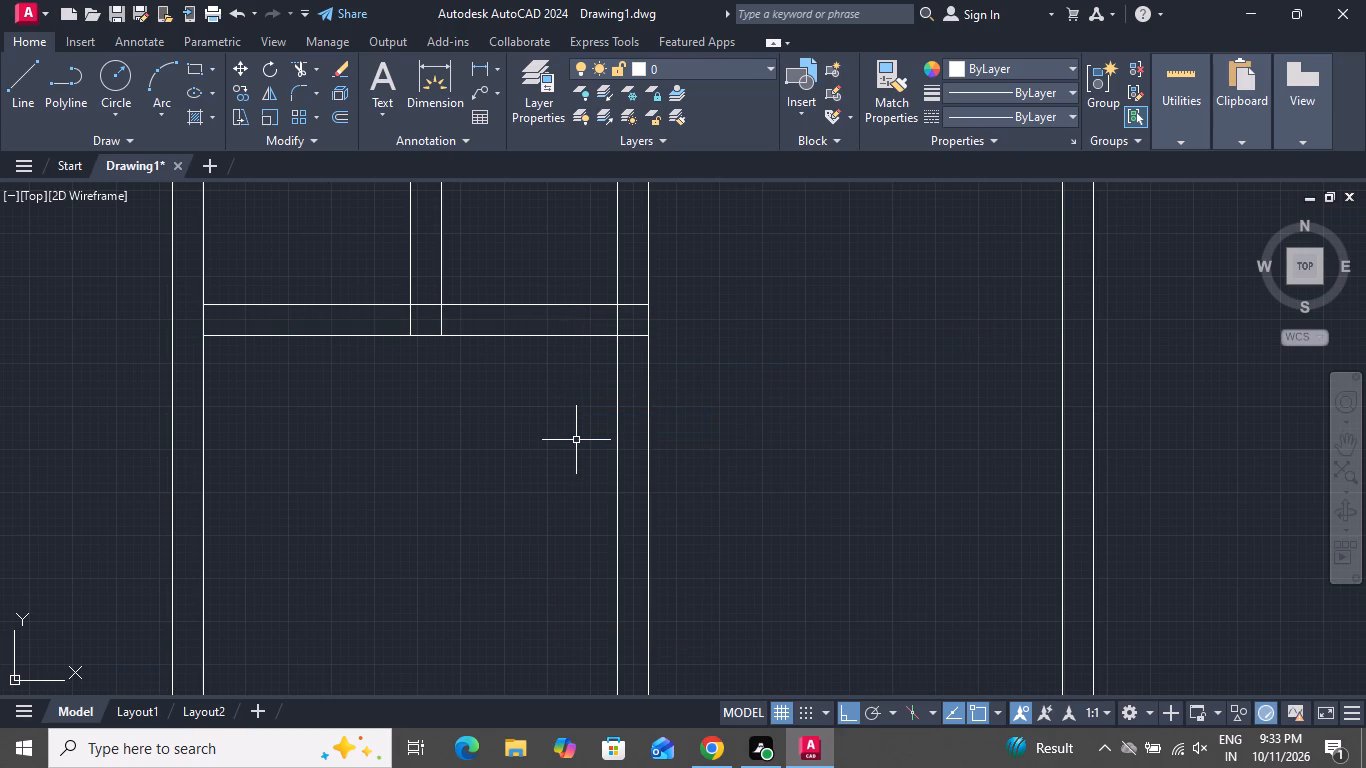
Trim the two short vertical partition lines out of the top-left room, above the upper horizontal partition.
scroll(576, 441, down, 4)
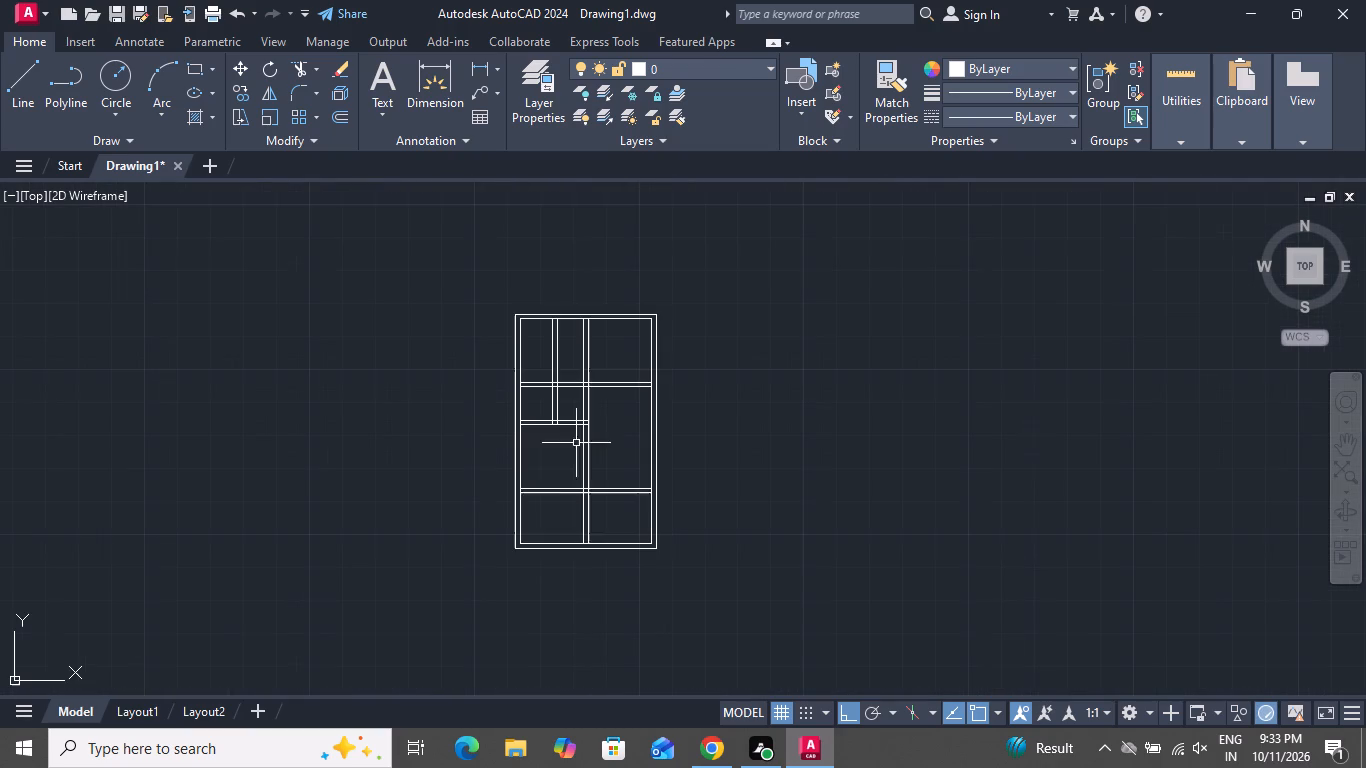
click(301, 67)
scroll(517, 409, up, 2)
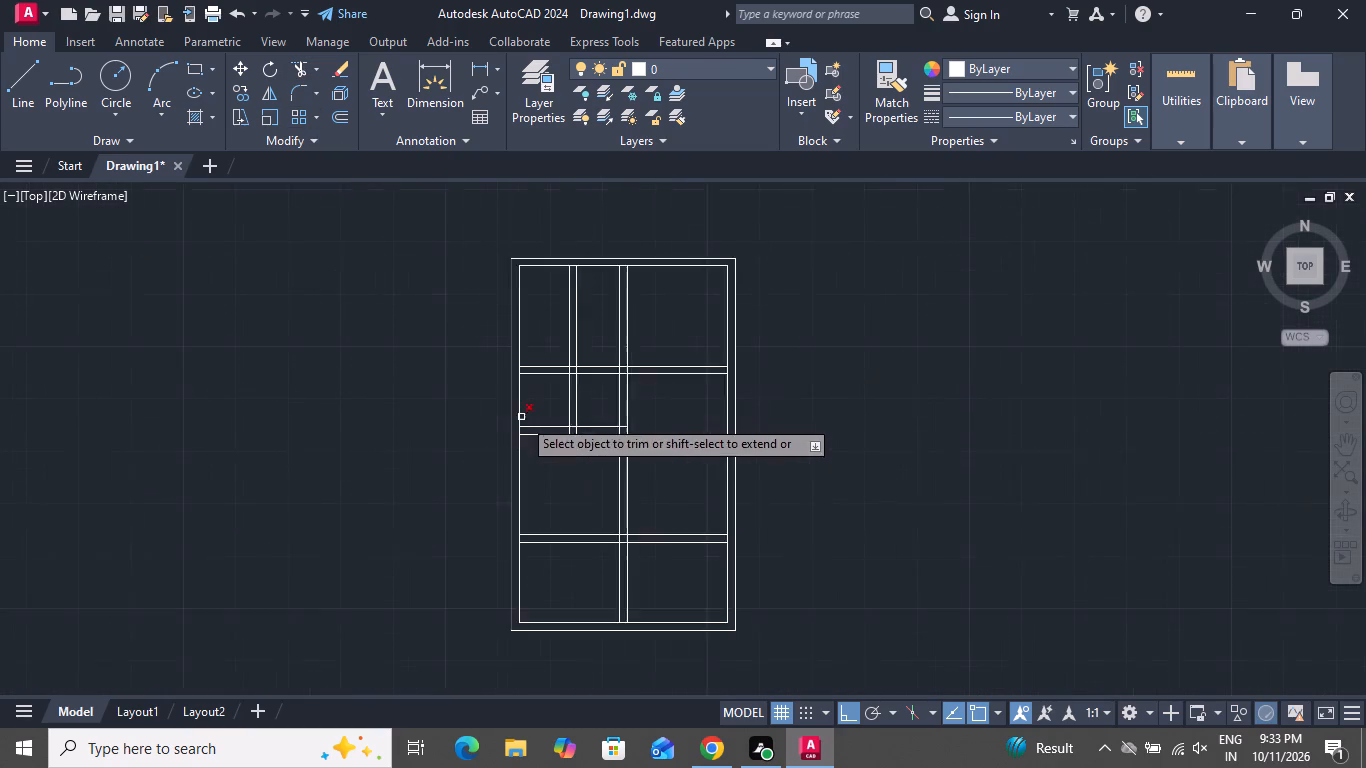
scroll(552, 459, down, 2)
scroll(570, 365, up, 2)
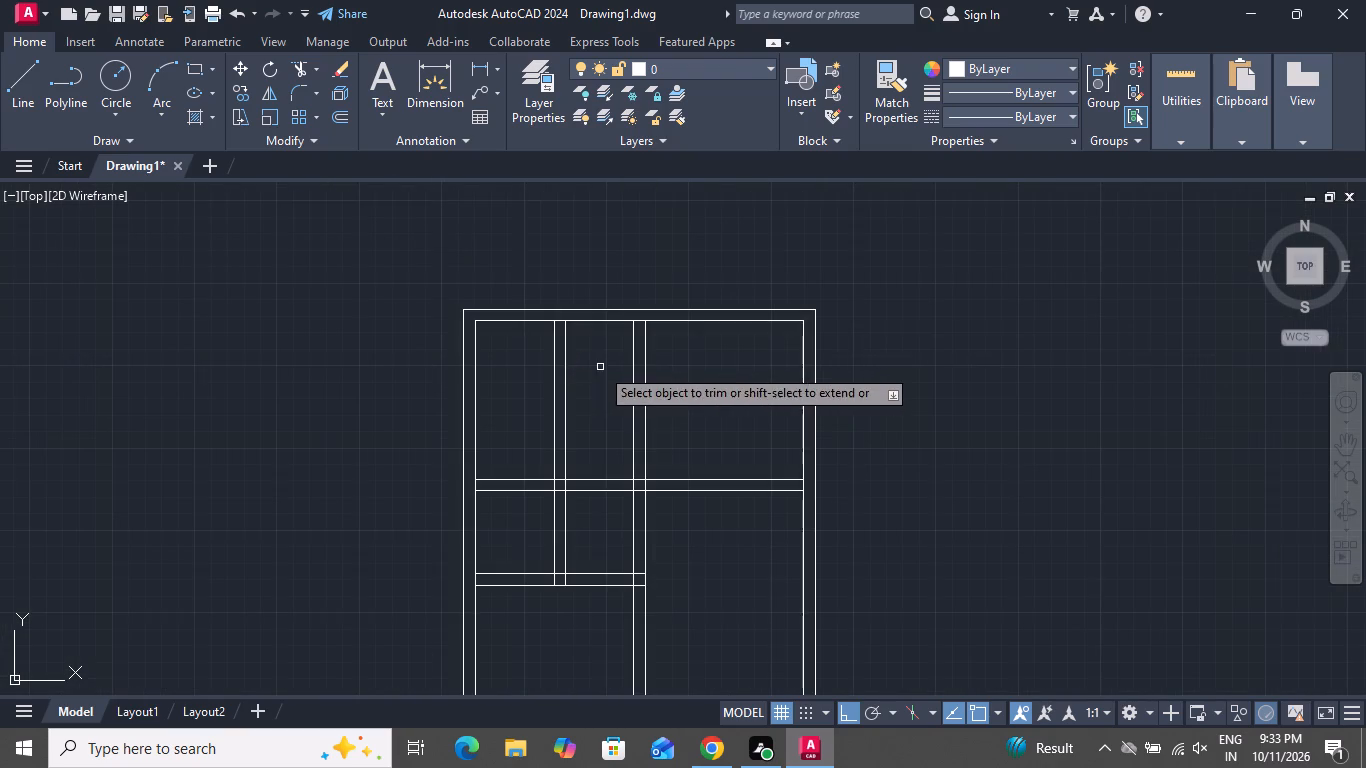
click(600, 367)
click(509, 414)
Trim the overlapping segments where the upper horizontal partition meets the inner left wall line and the short vertical partition.
scroll(554, 473, up, 1)
scroll(555, 475, down, 1)
scroll(555, 475, up, 1)
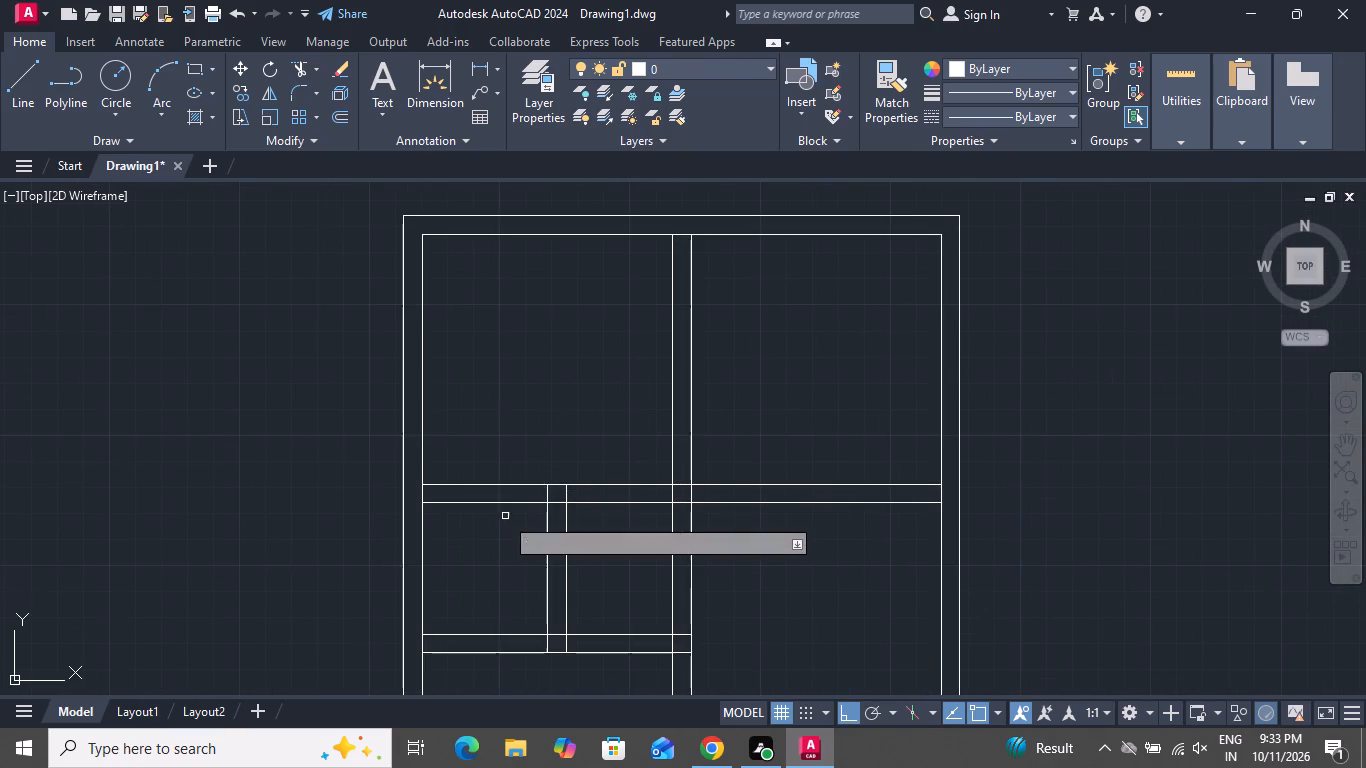
scroll(452, 506, up, 2)
scroll(452, 506, down, 1)
click(403, 484)
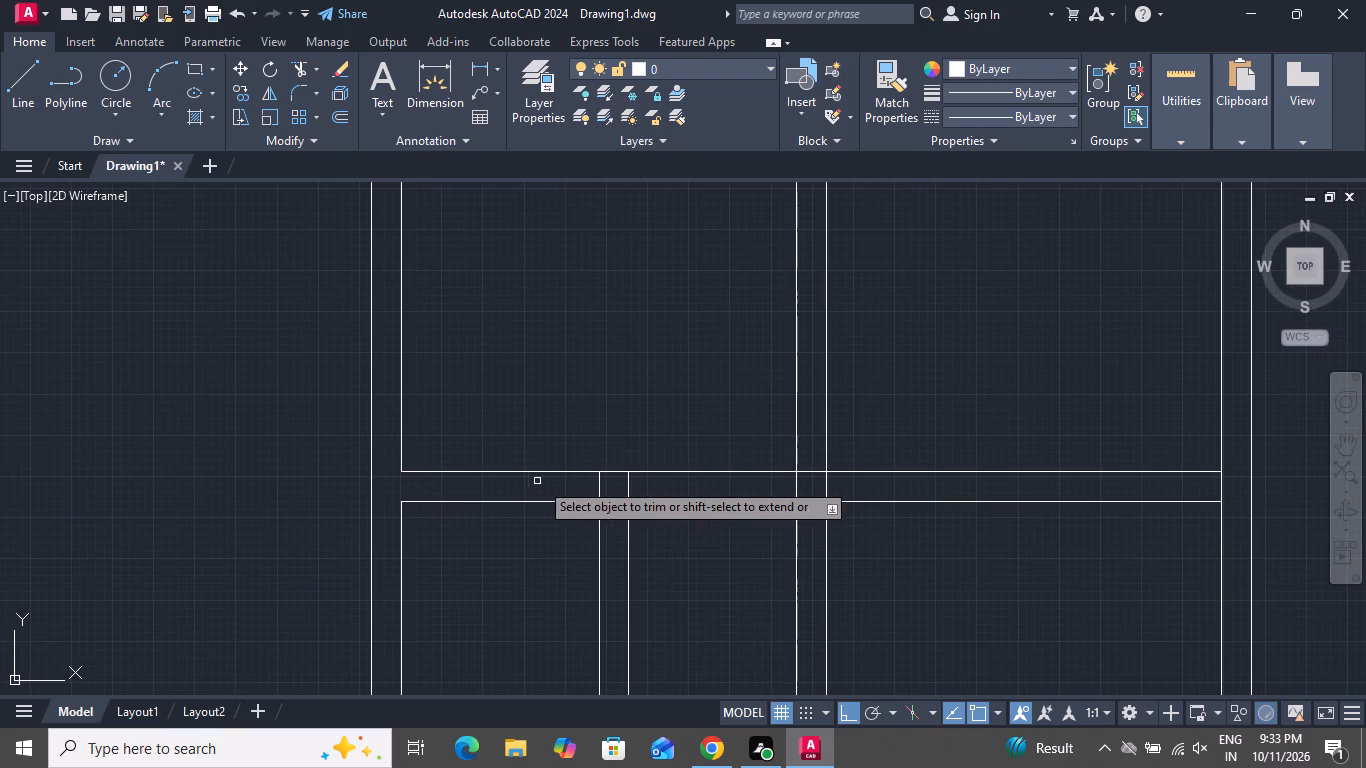
click(562, 484)
click(646, 483)
click(613, 493)
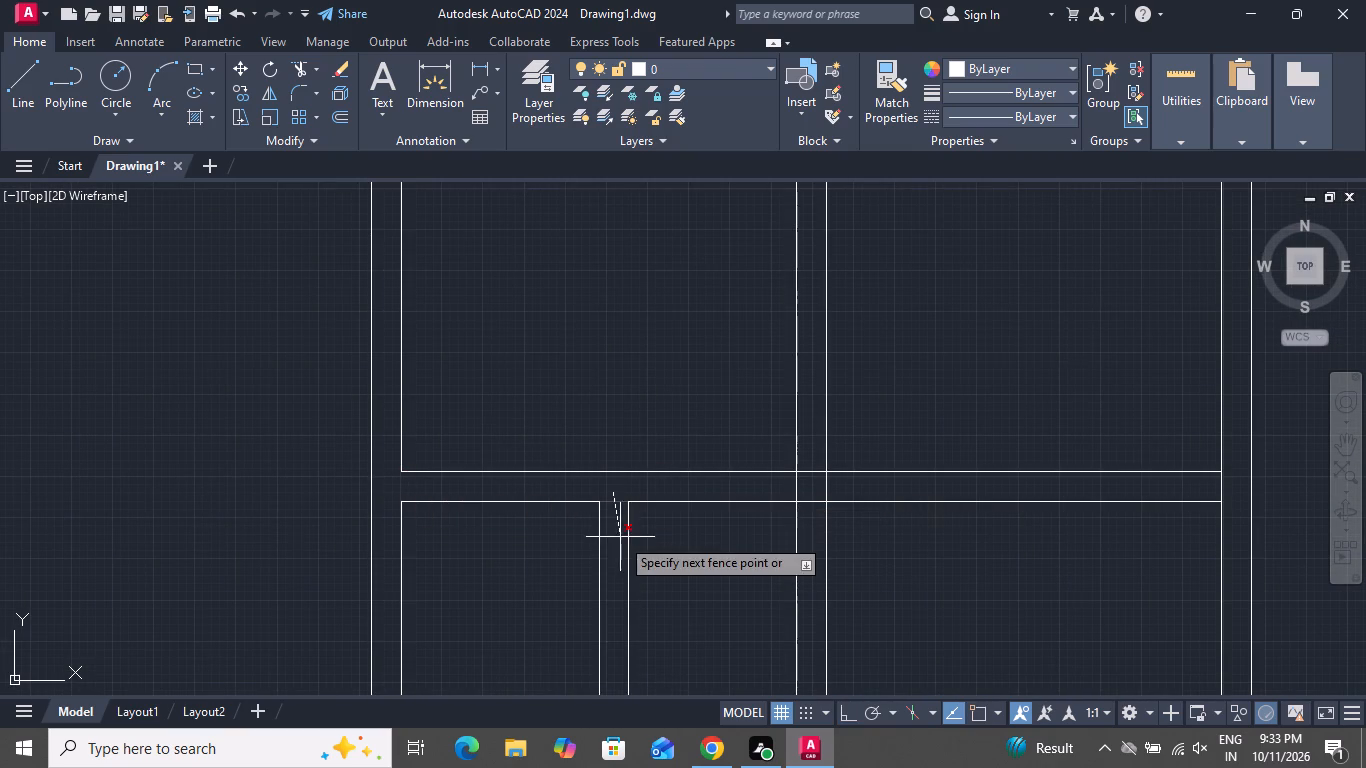
click(620, 537)
Trim all crossing segments inside the junction of the upper horizontal partition and the long vertical partition.
click(811, 500)
click(825, 487)
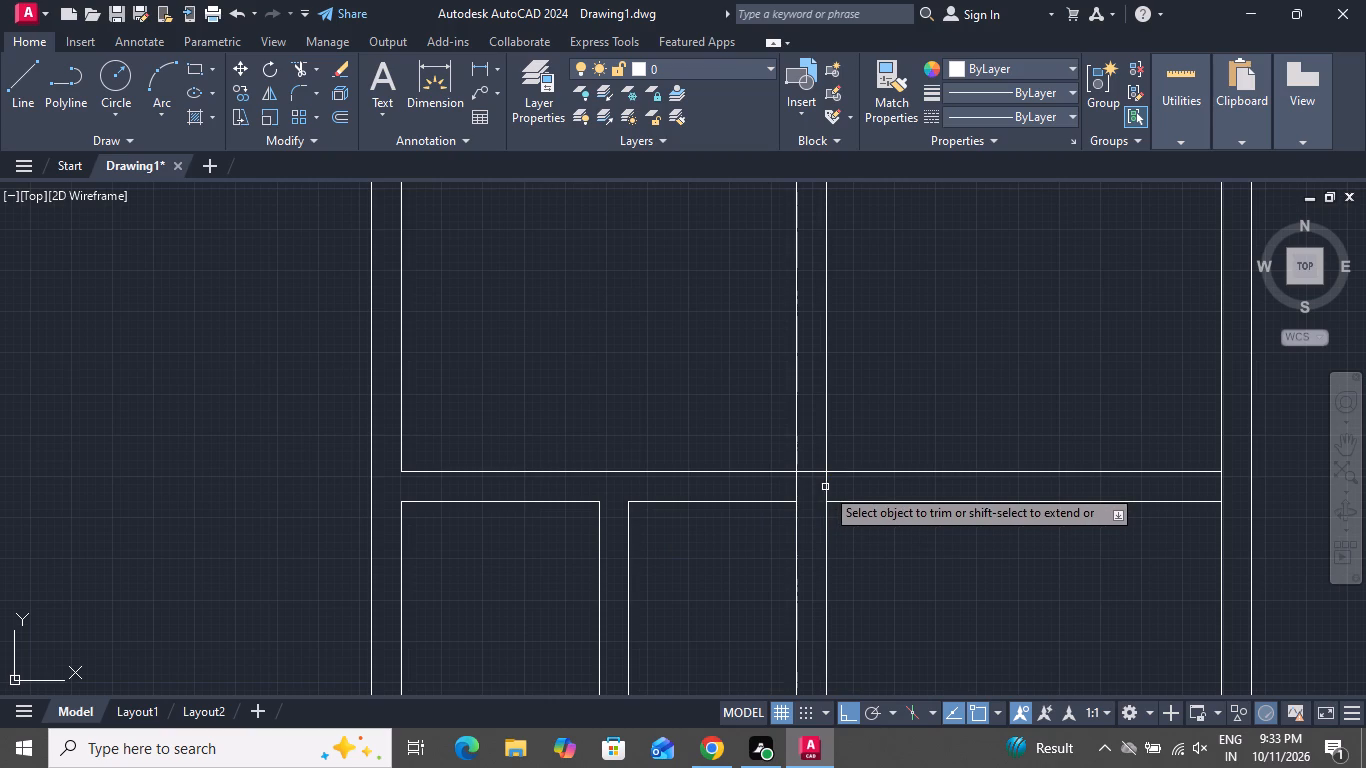
click(807, 489)
click(766, 488)
click(810, 478)
click(807, 441)
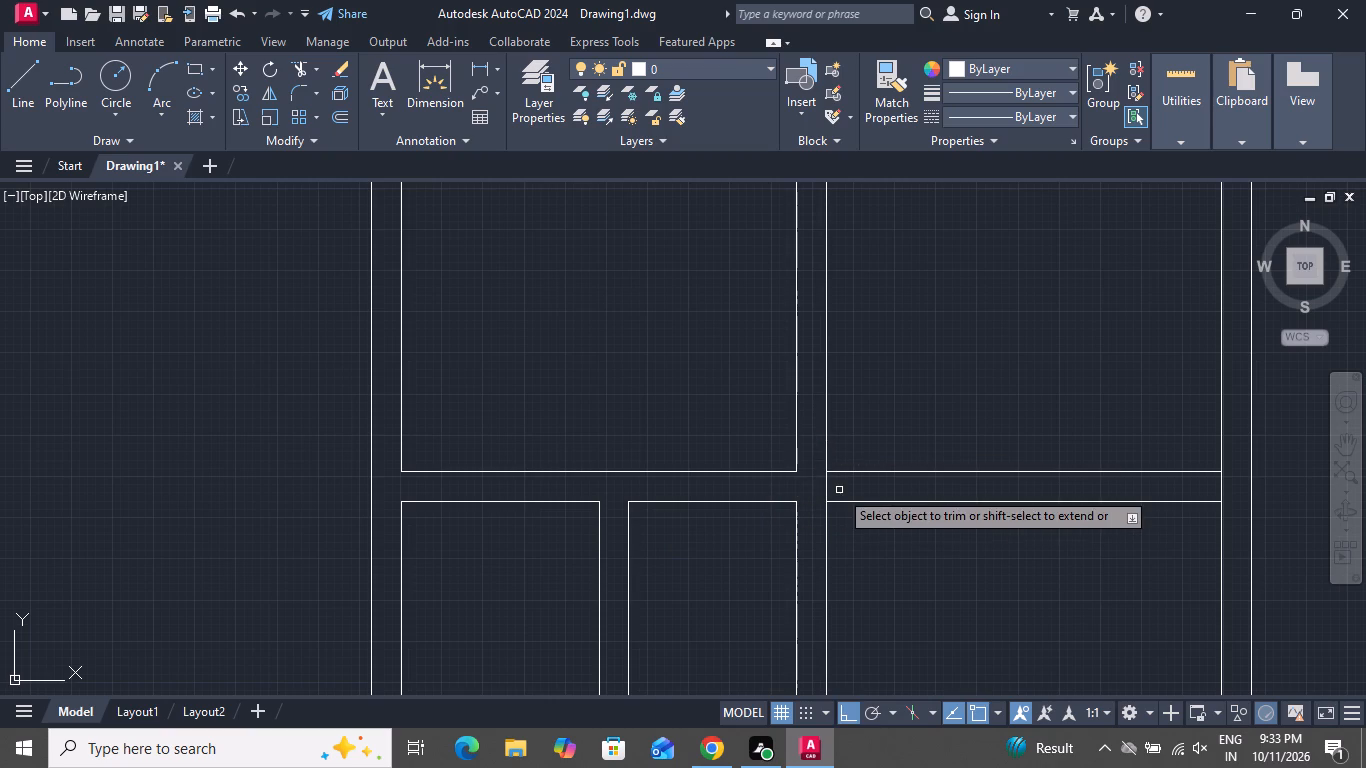
click(833, 486)
click(801, 488)
Trim the inner top wall line within the long vertical partition and the inner right wall line within the upper horizontal partition.
scroll(819, 520, down, 2)
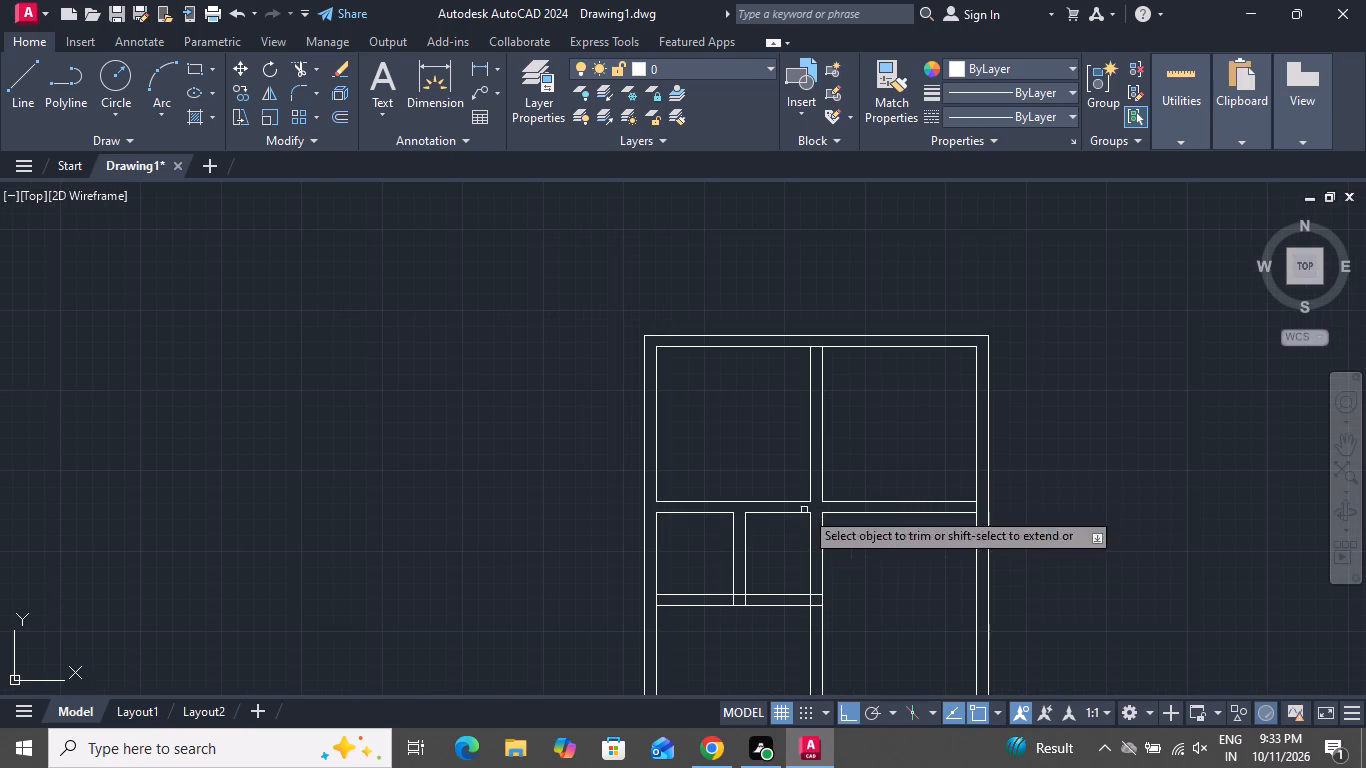
scroll(814, 367, up, 1)
scroll(814, 367, down, 1)
scroll(814, 367, up, 2)
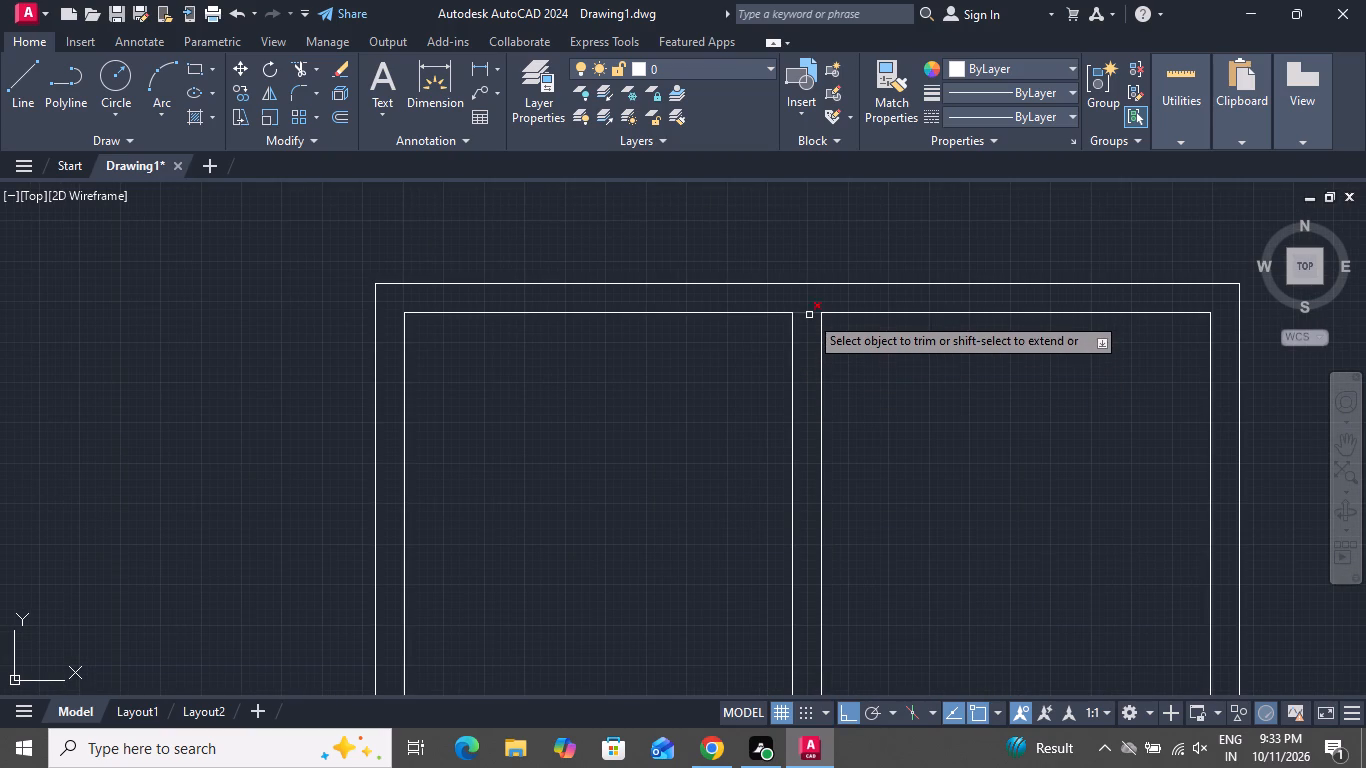
click(810, 316)
scroll(820, 352, down, 3)
scroll(852, 508, up, 1)
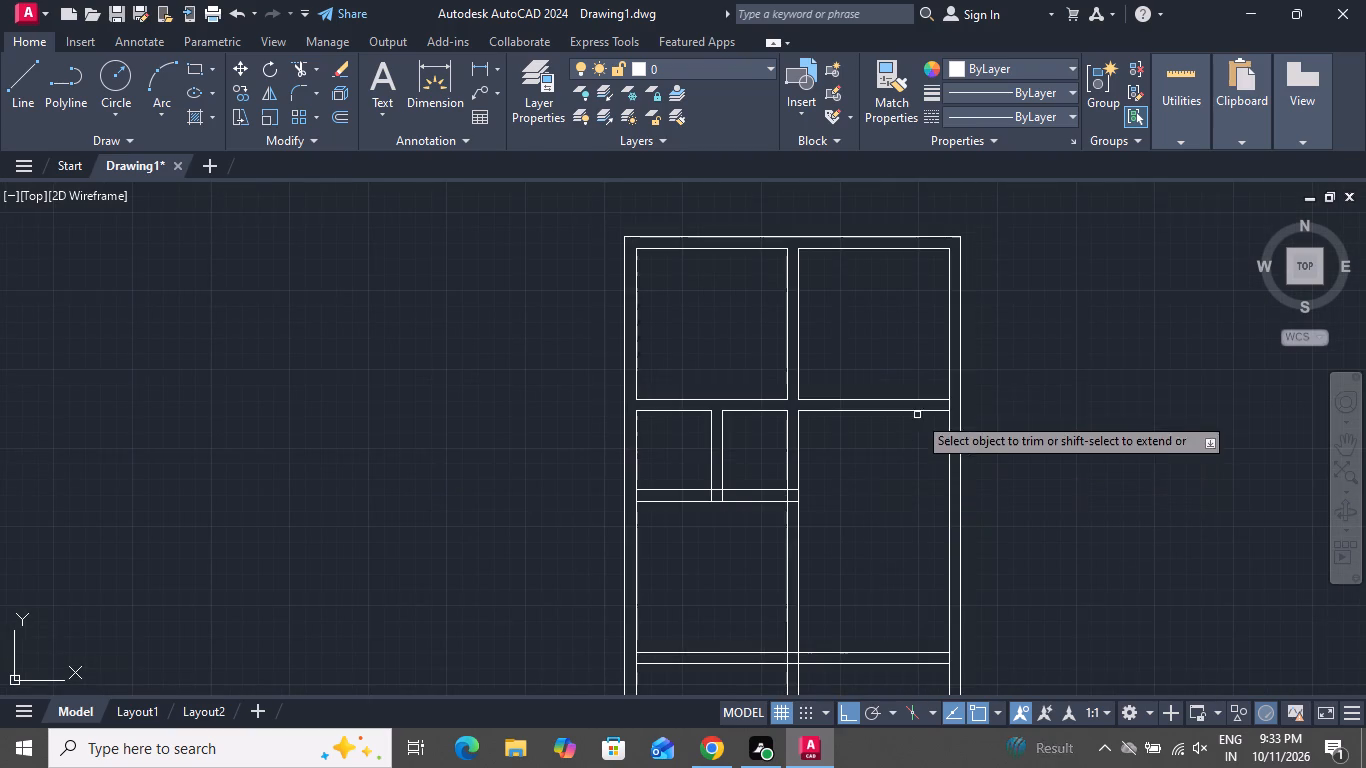
scroll(957, 405, up, 2)
click(923, 407)
Trim the overlapping segments where the small rooms' bottom partition meets the short vertical partition and the long vertical partition.
scroll(731, 447, down, 2)
scroll(557, 551, up, 3)
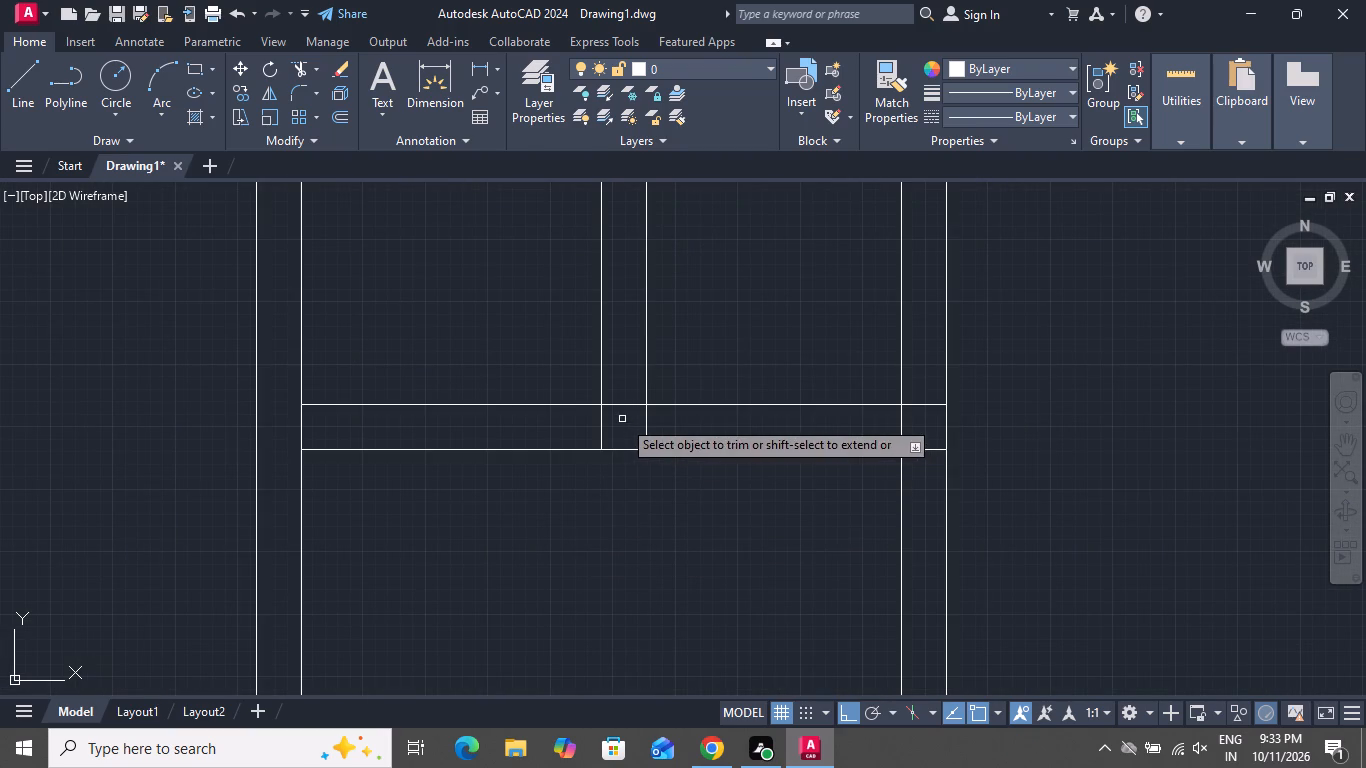
click(624, 425)
click(623, 378)
click(637, 414)
click(679, 420)
click(660, 424)
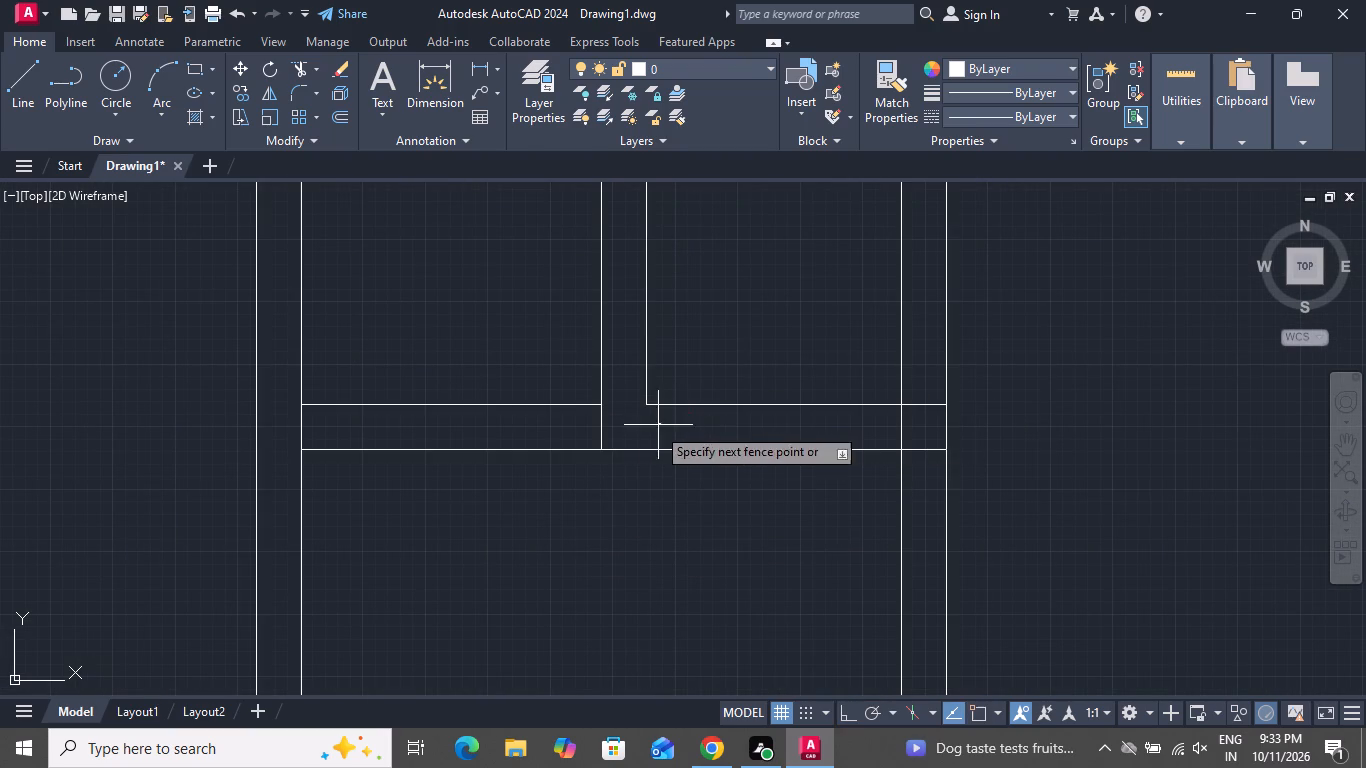
click(576, 433)
click(846, 429)
double_click(917, 426)
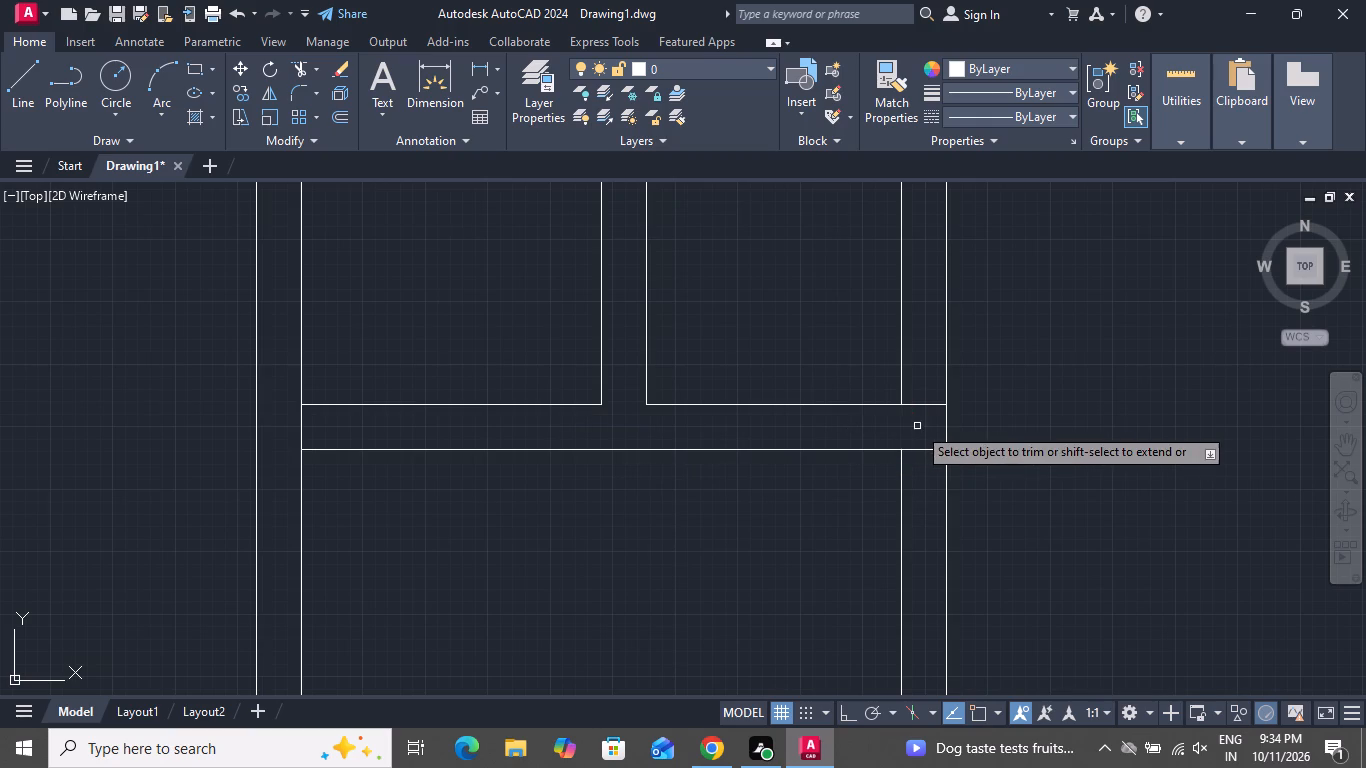
click(920, 489)
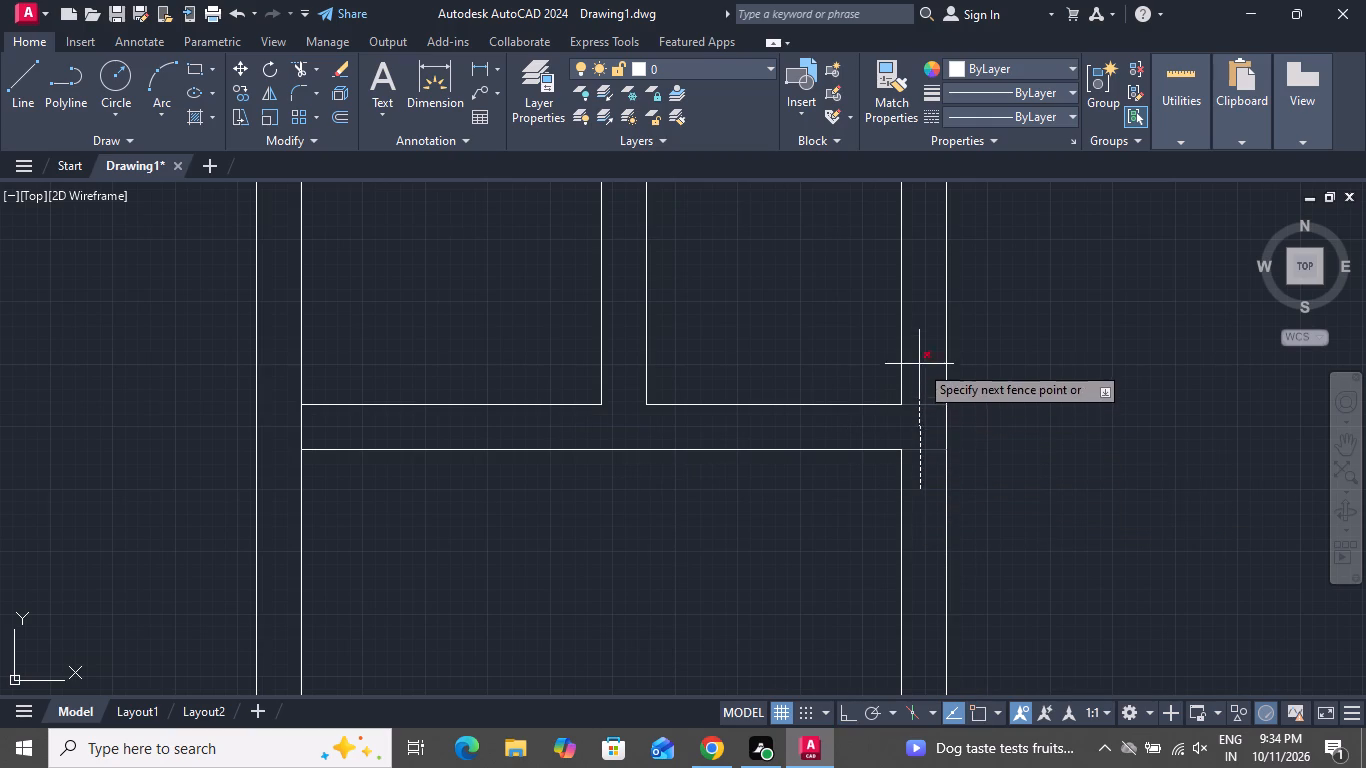
click(919, 359)
Trim all crossing segments inside the junction of the lowest horizontal partition and the long vertical partition.
scroll(951, 402, down, 3)
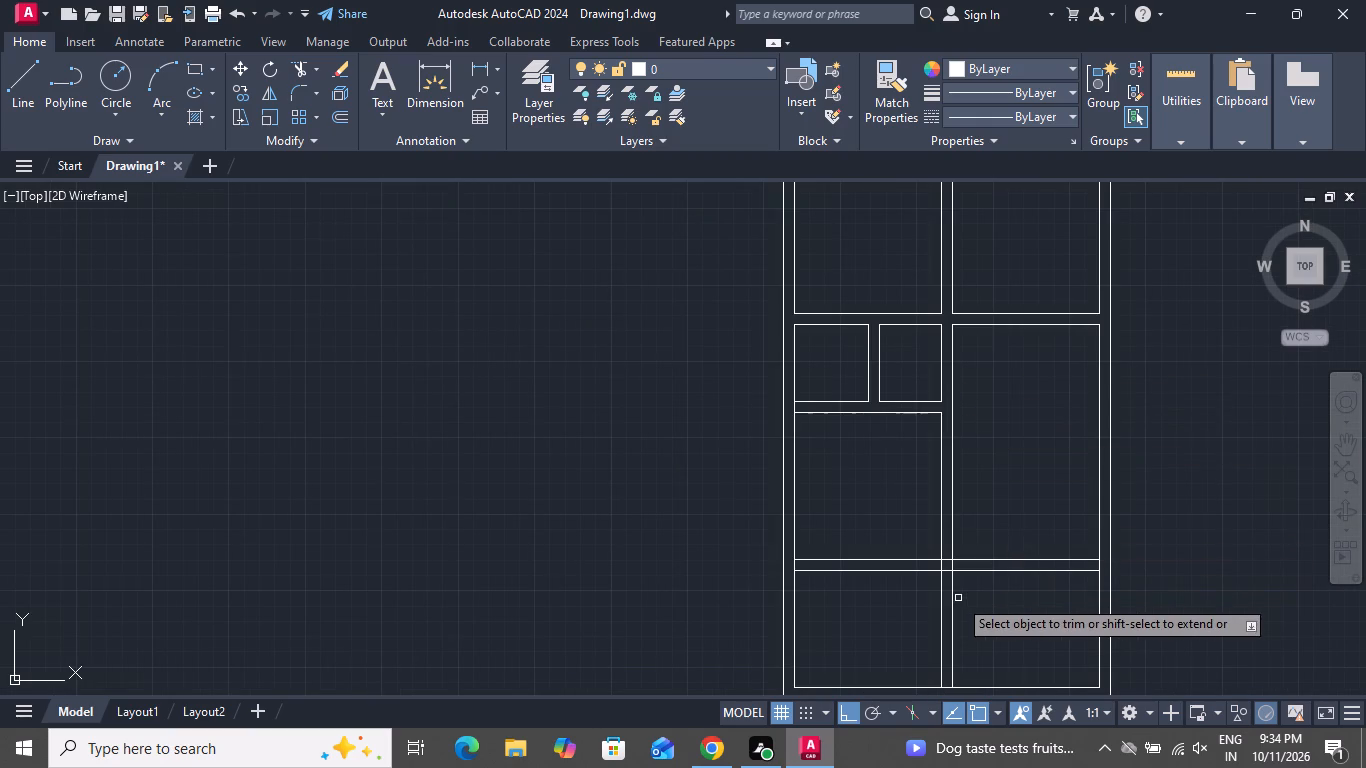
scroll(950, 586, up, 3)
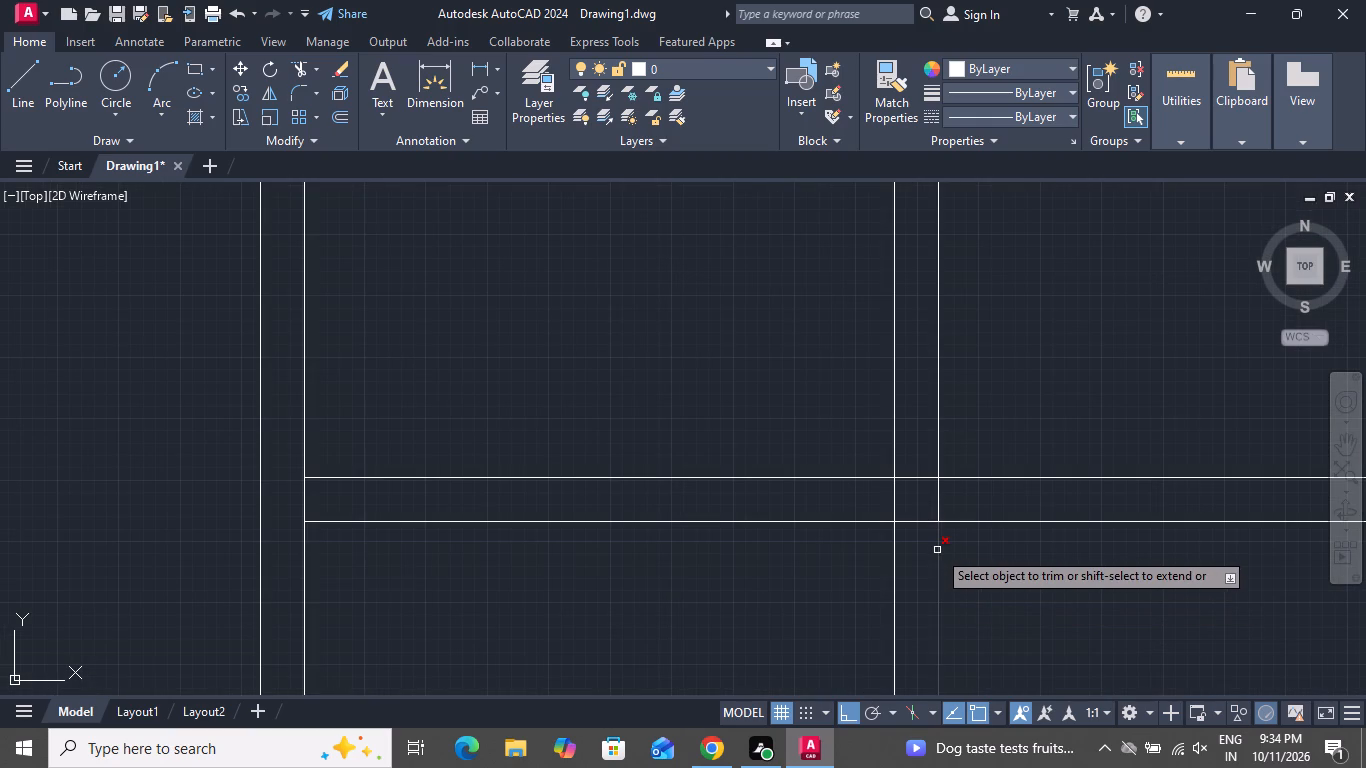
scroll(935, 547, down, 2)
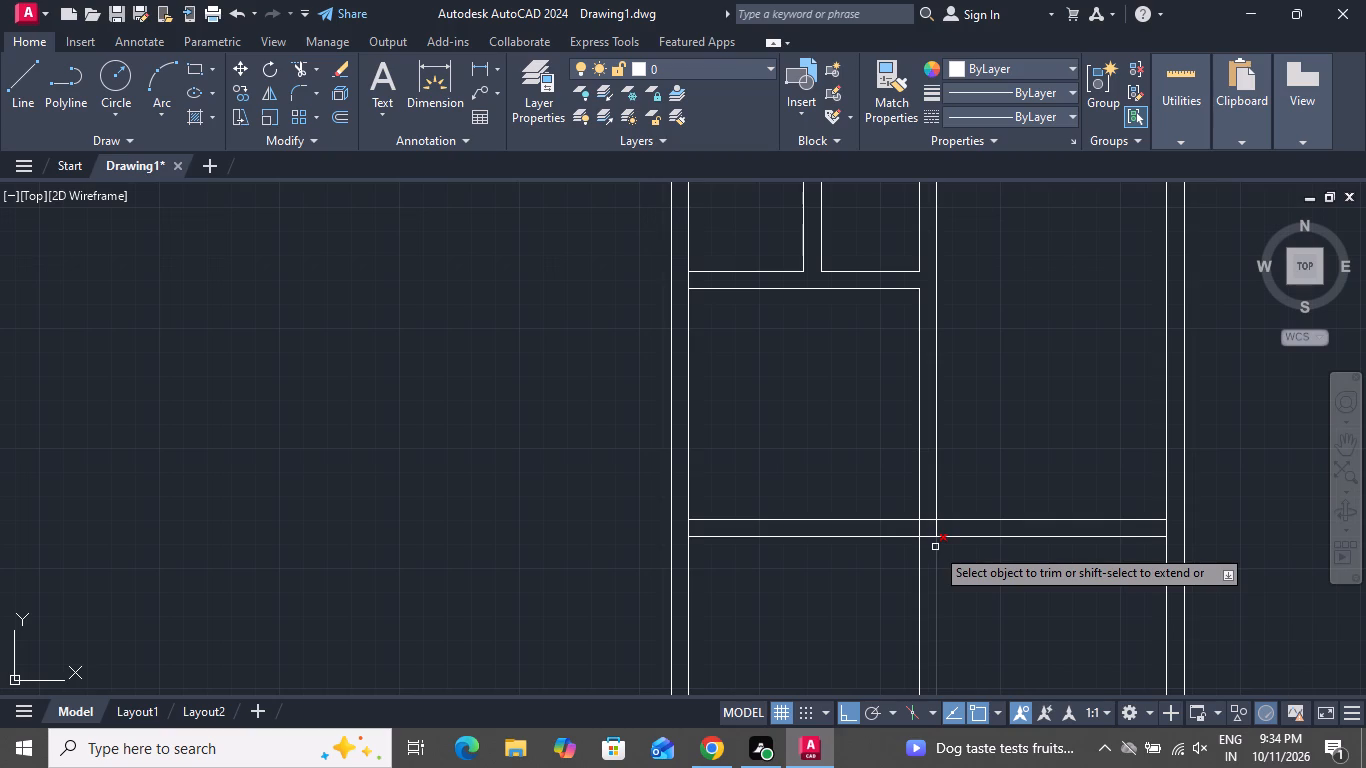
scroll(923, 546, up, 2)
drag(864, 507, 885, 498)
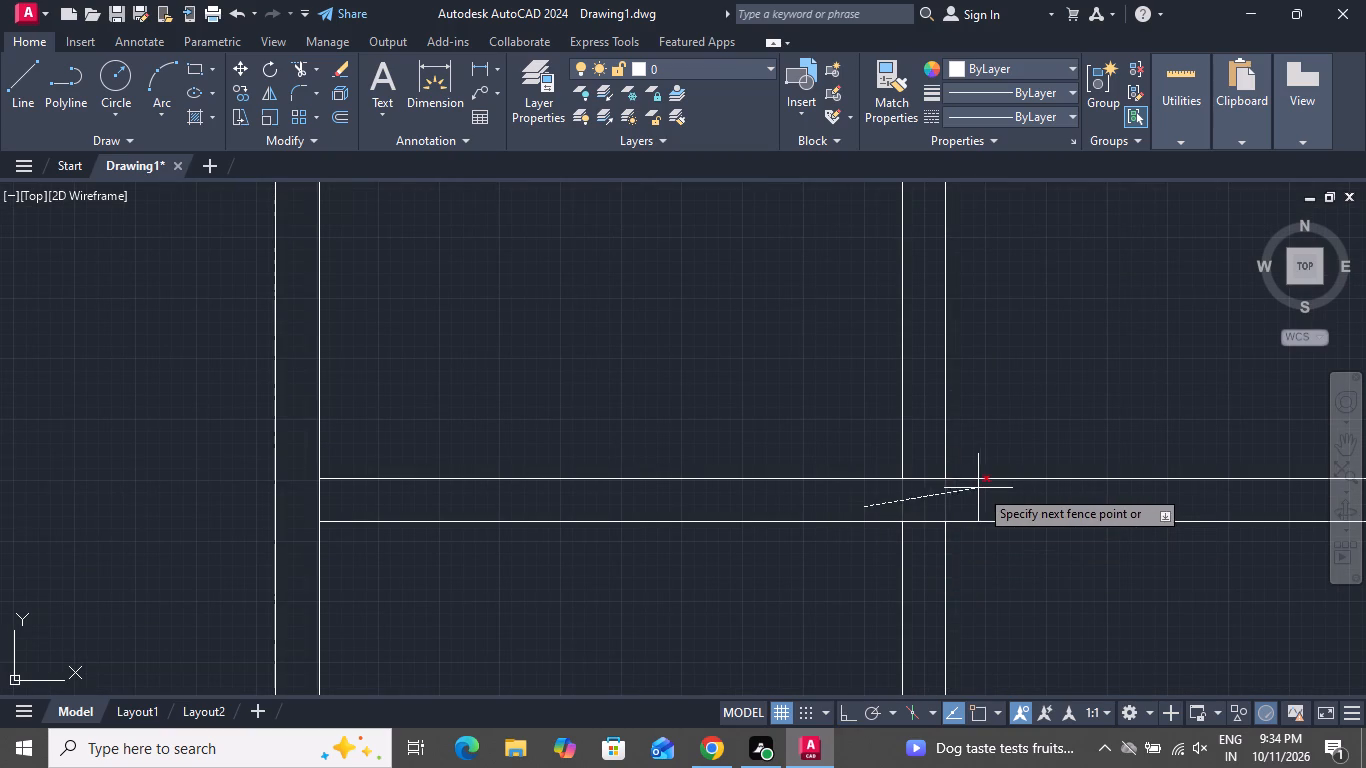
click(985, 490)
click(922, 465)
click(927, 591)
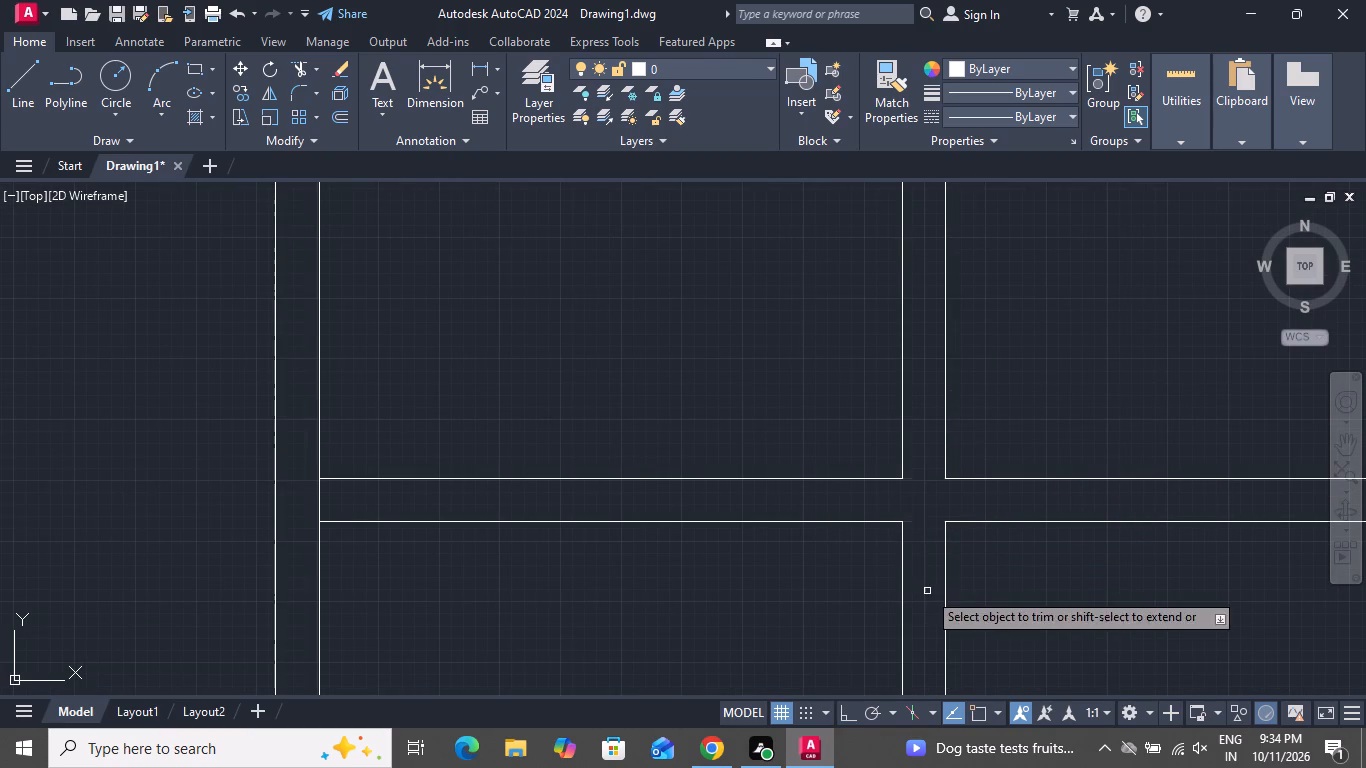
Trim the inner left and inner right wall lines between the two lines of the lowest horizontal partition.
click(319, 497)
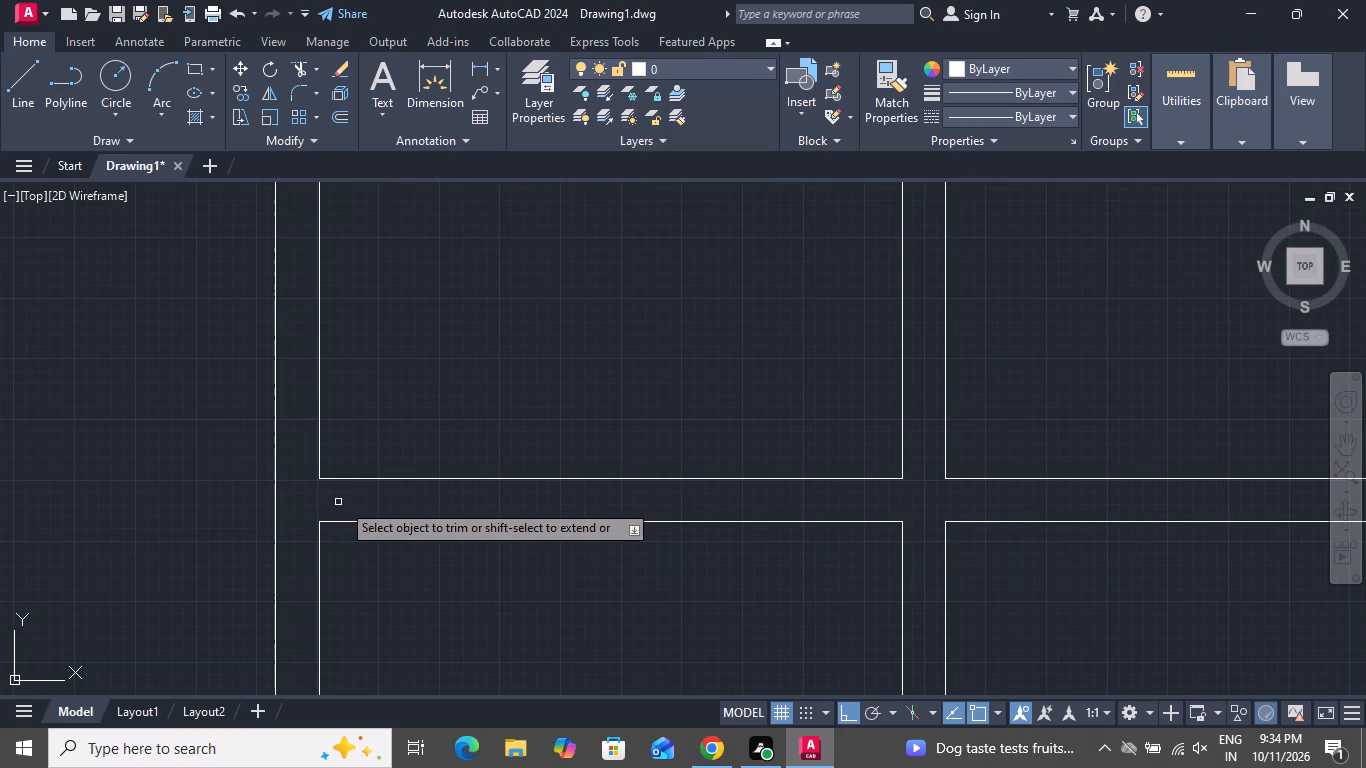
scroll(376, 490, down, 3)
scroll(474, 451, down, 2)
scroll(602, 464, up, 3)
scroll(376, 515, up, 2)
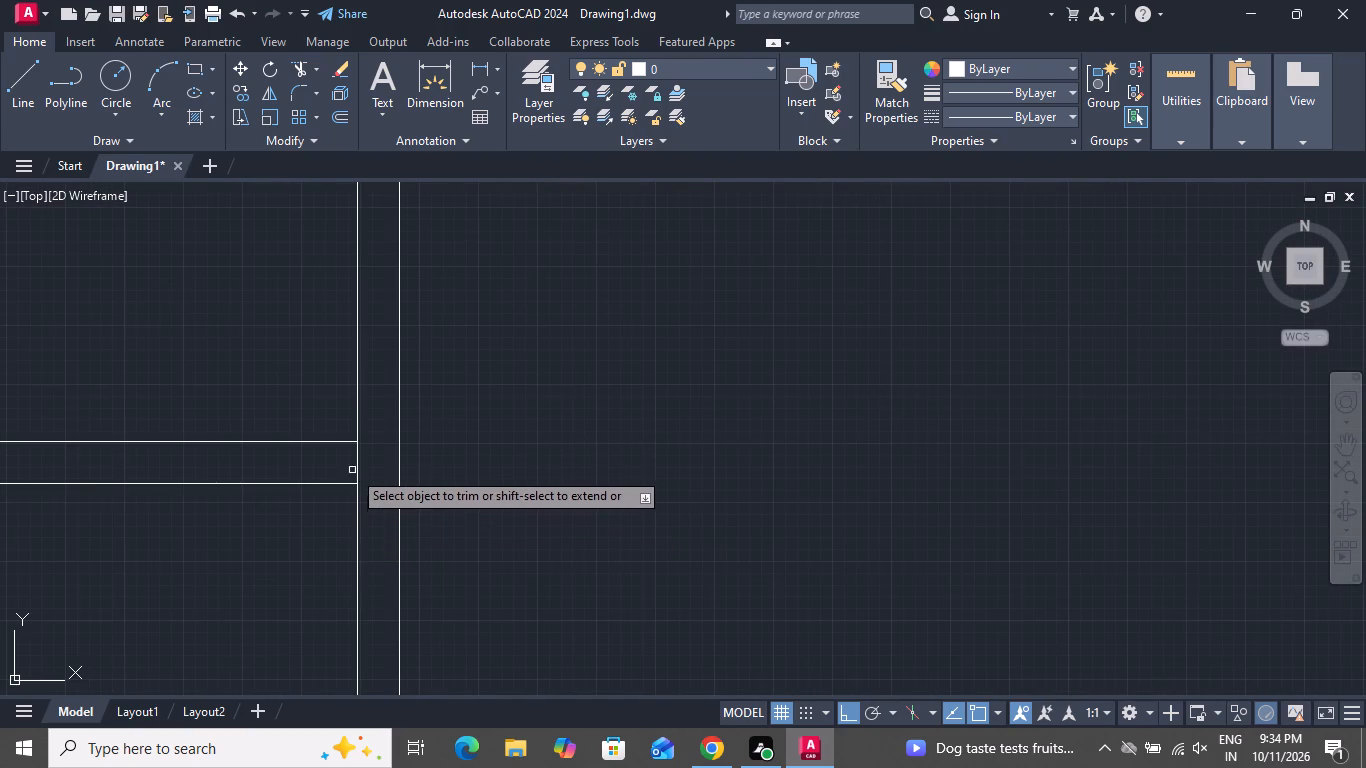
click(357, 464)
Trim the inner bottom wall line between the long vertical partition's lines, and end the Trim command.
scroll(460, 427, down, 2)
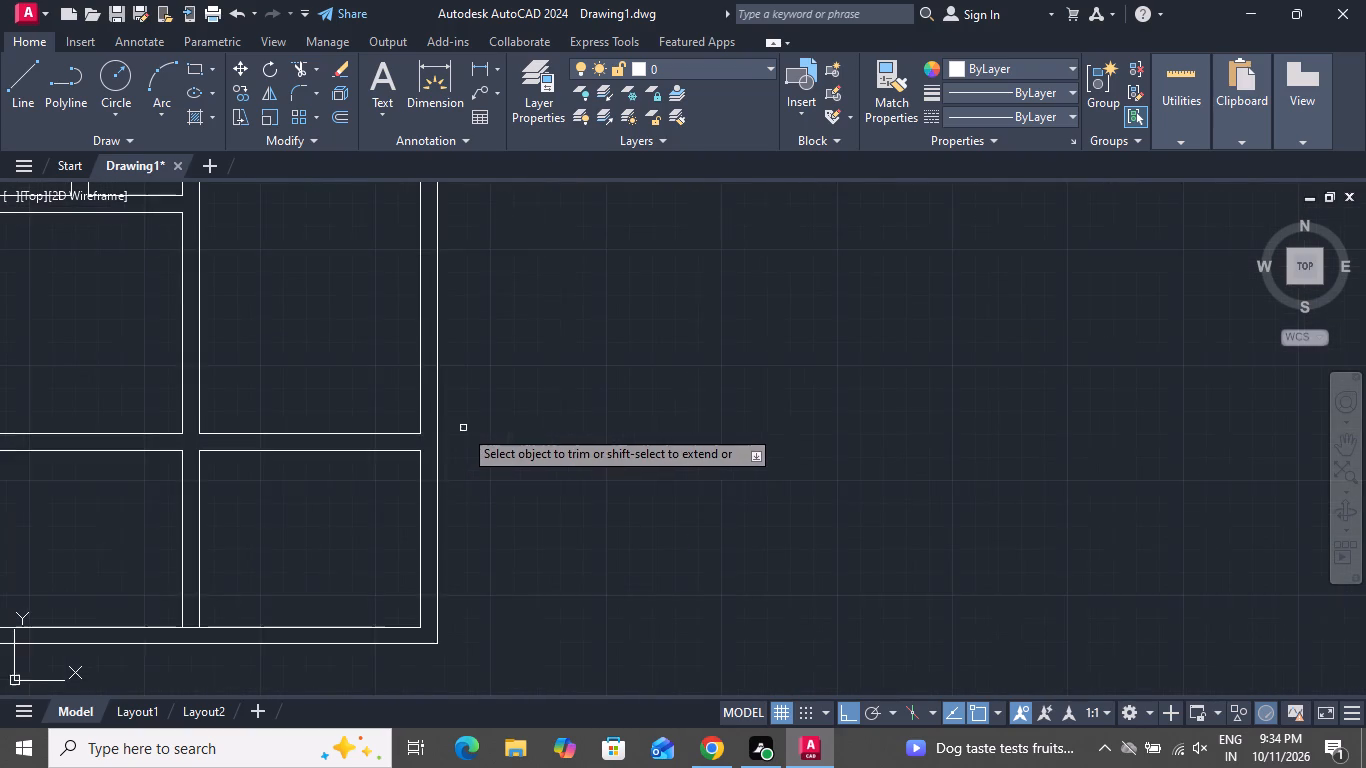
scroll(494, 430, down, 3)
scroll(409, 492, up, 5)
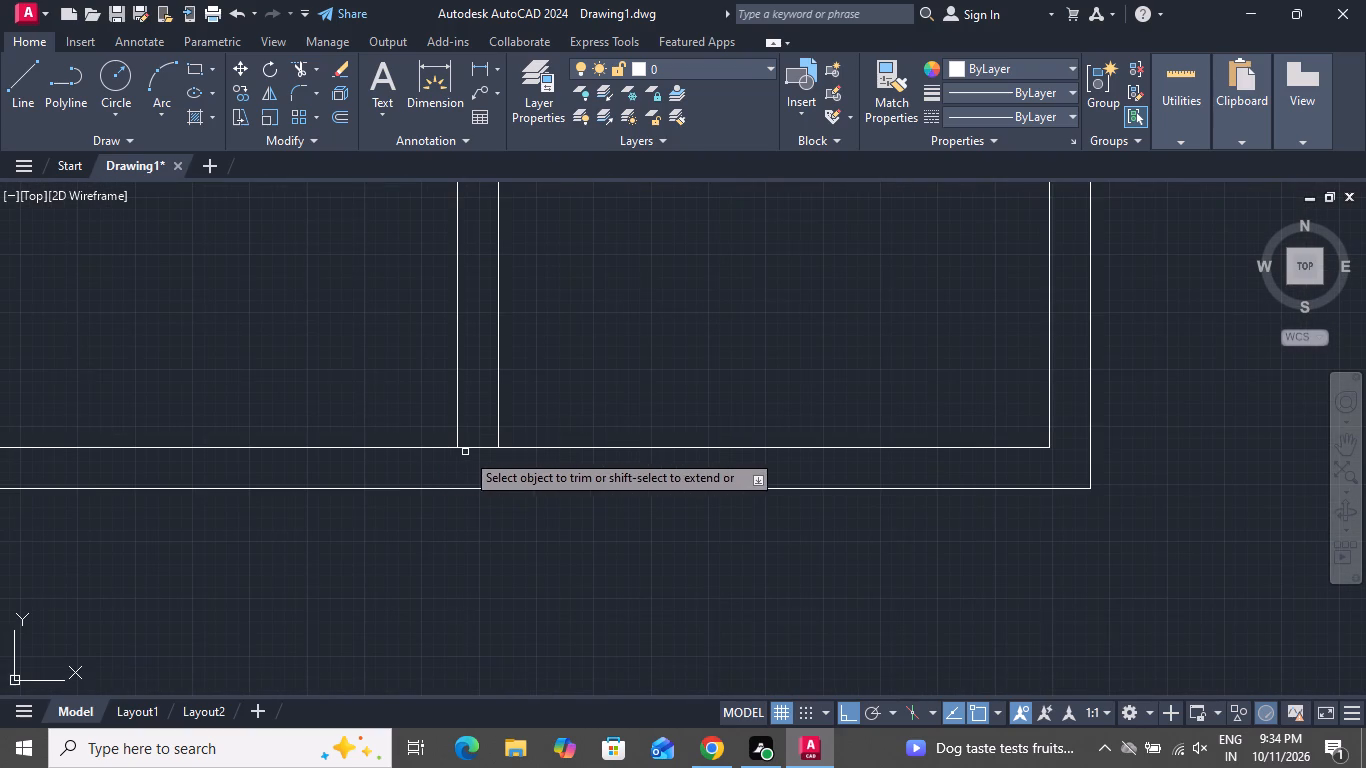
click(473, 443)
click(476, 459)
scroll(487, 510, up, 1)
scroll(488, 511, down, 2)
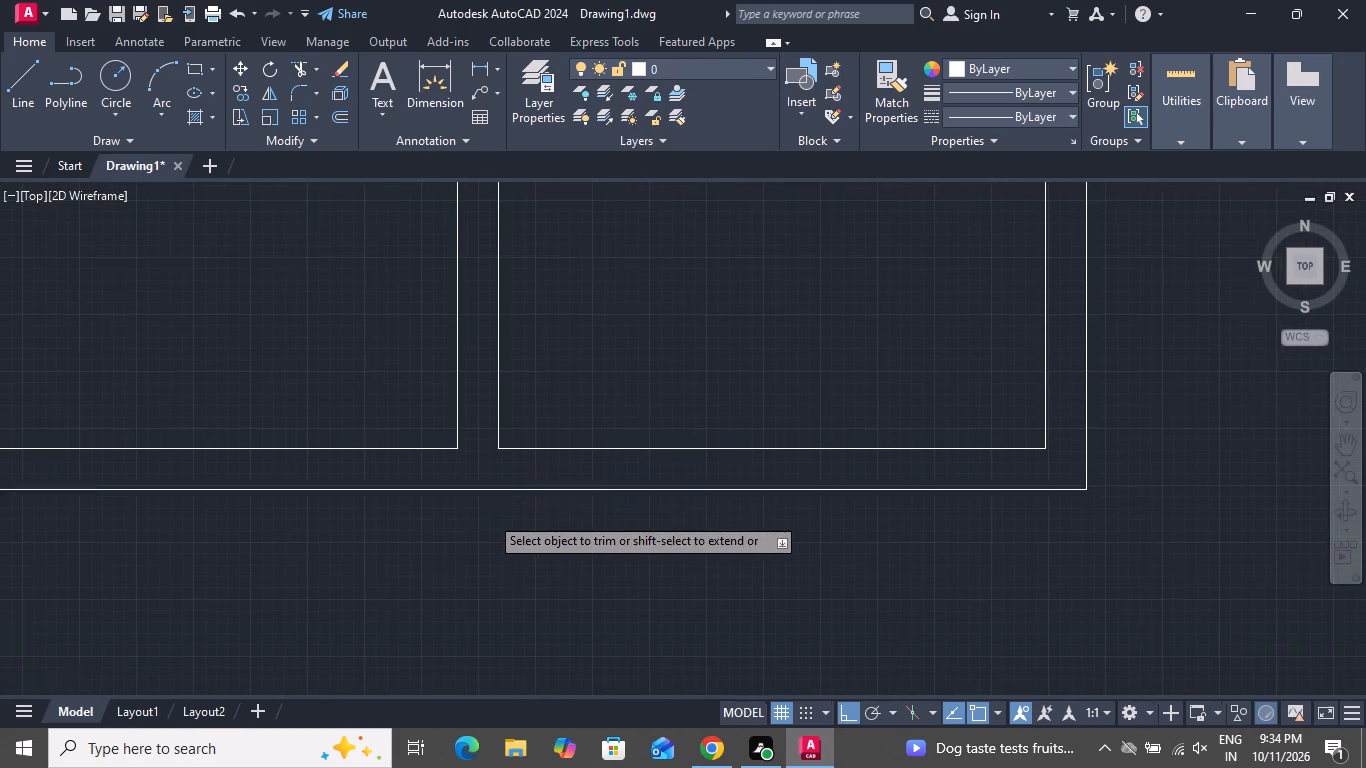
scroll(492, 527, down, 5)
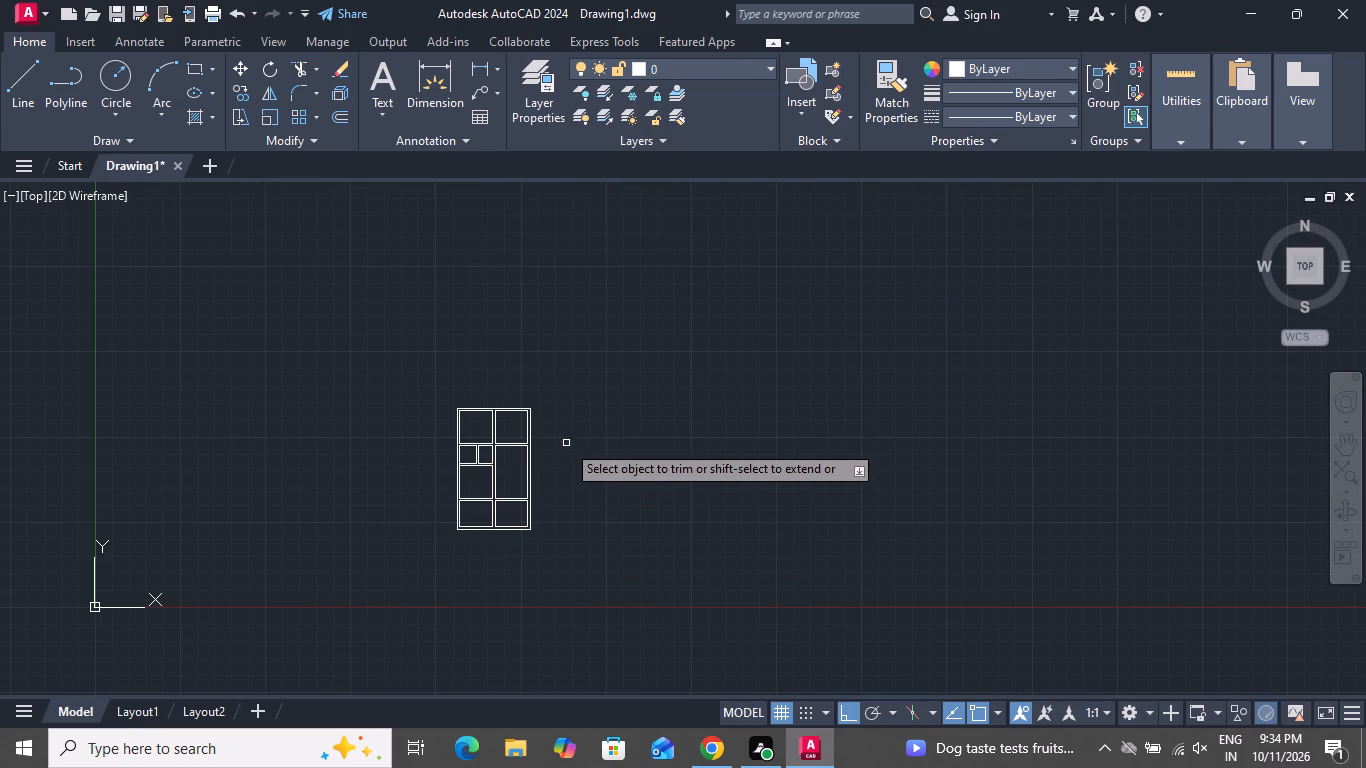
right_click(571, 441)
click(604, 479)
Add a multiline text label in the top-left room reading "bedroom" with "10'10'" on the second line.
scroll(464, 490, up, 2)
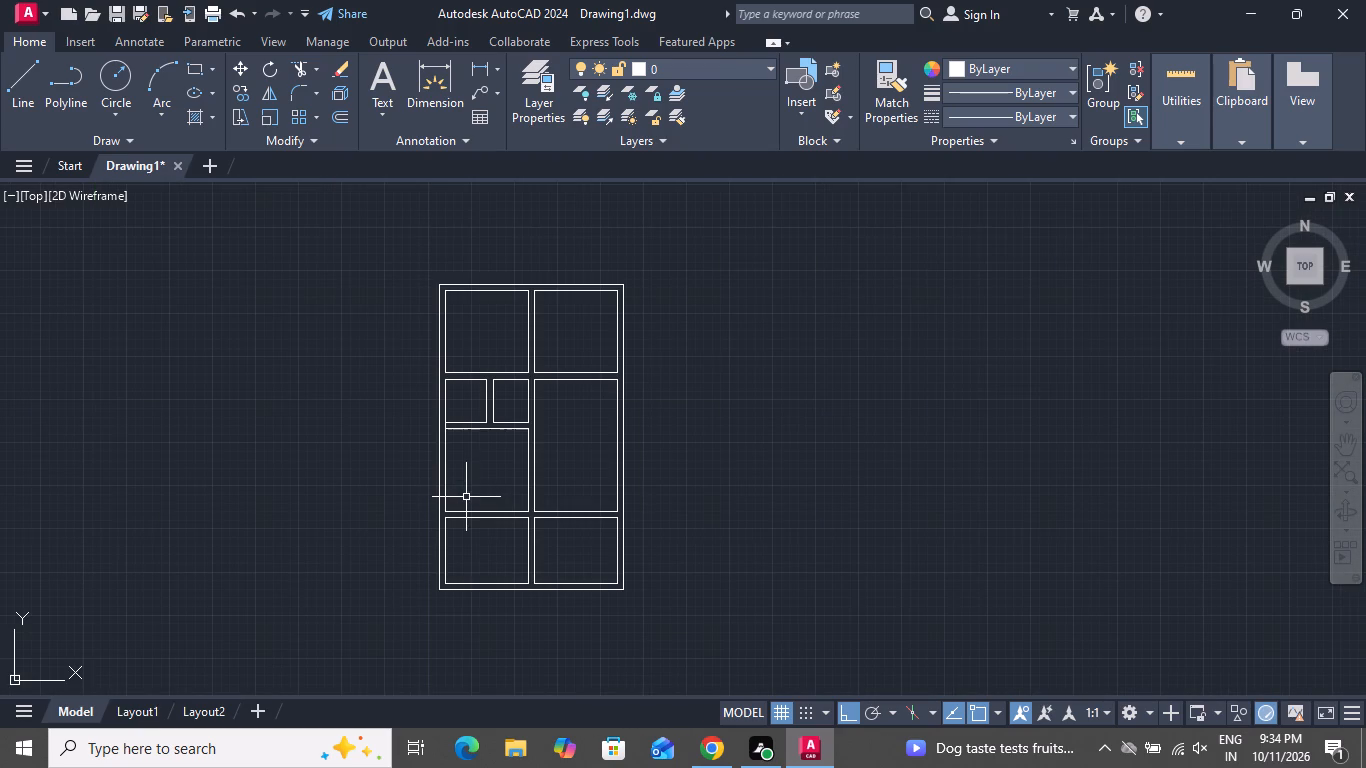
click(392, 85)
scroll(462, 349, up, 2)
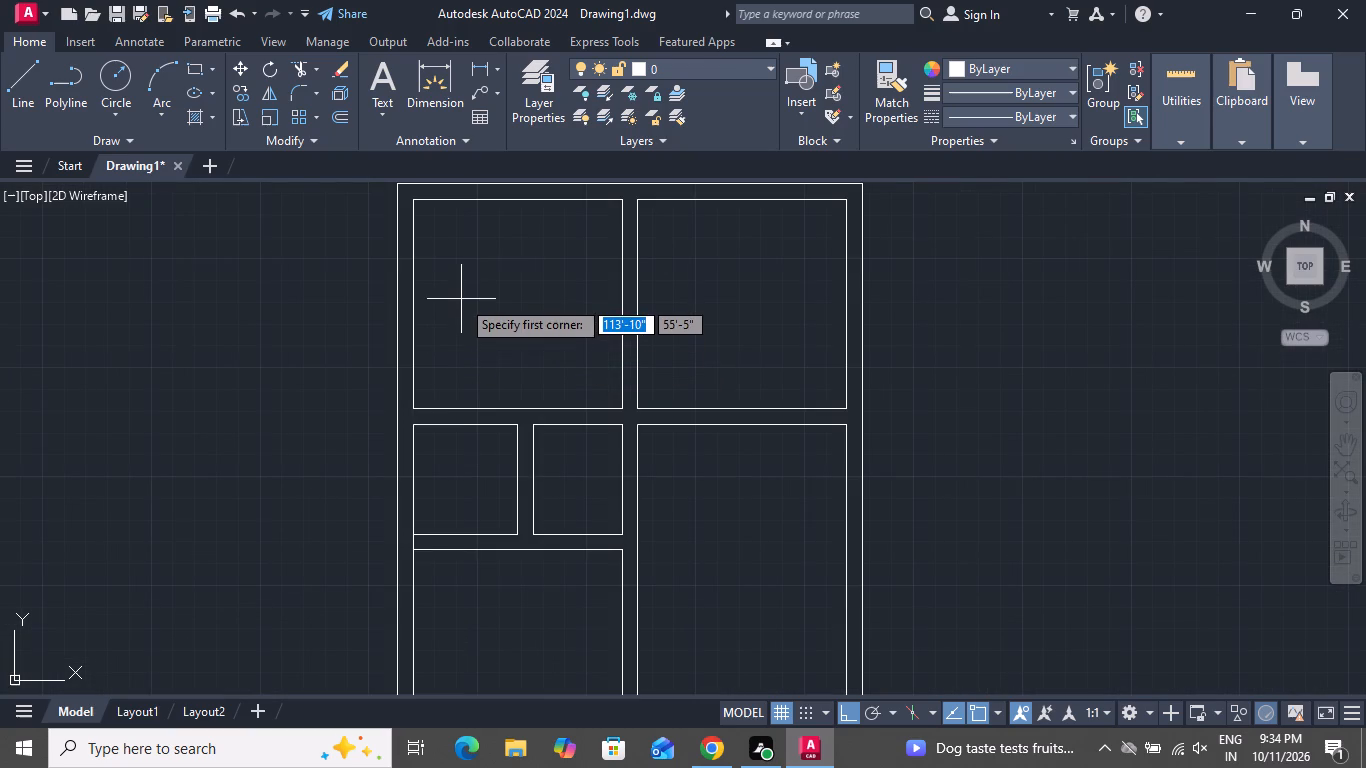
click(461, 299)
click(597, 314)
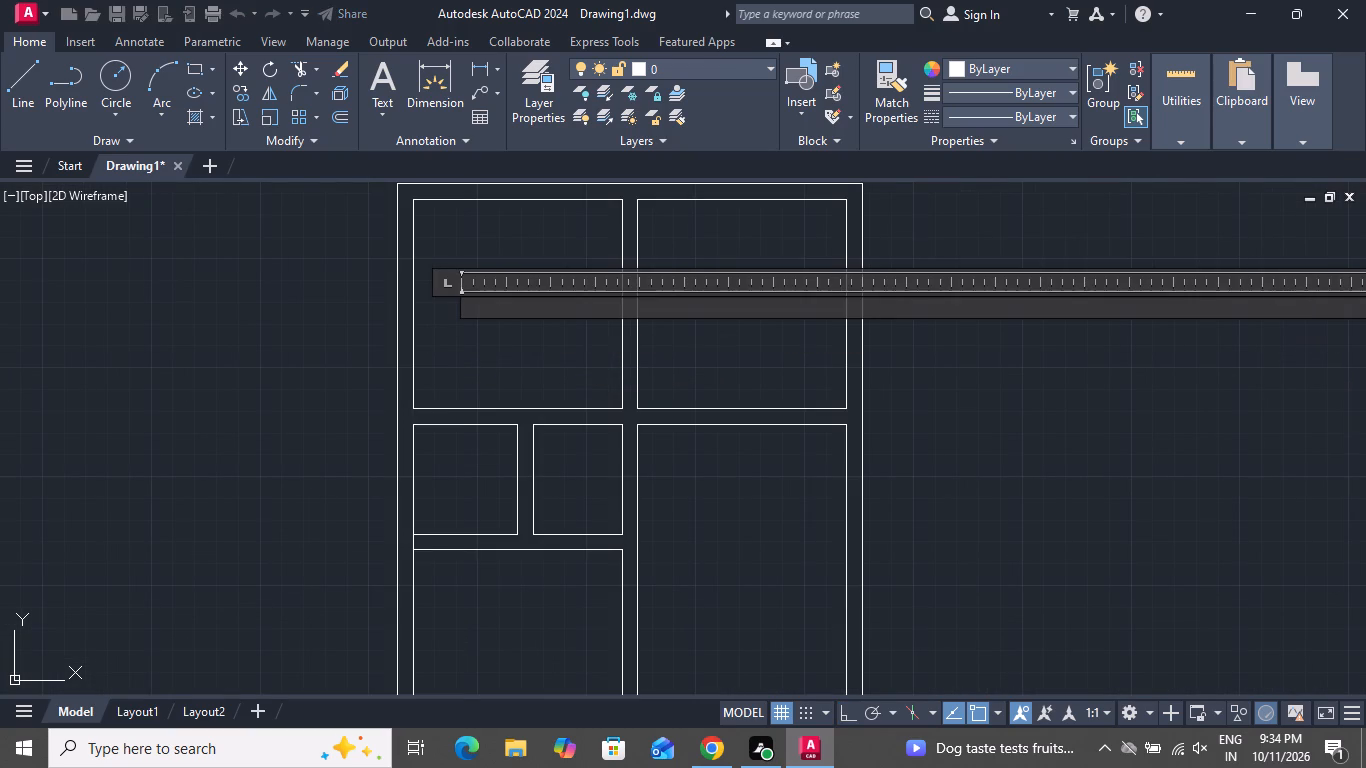
text(bedroom)
key(Return)
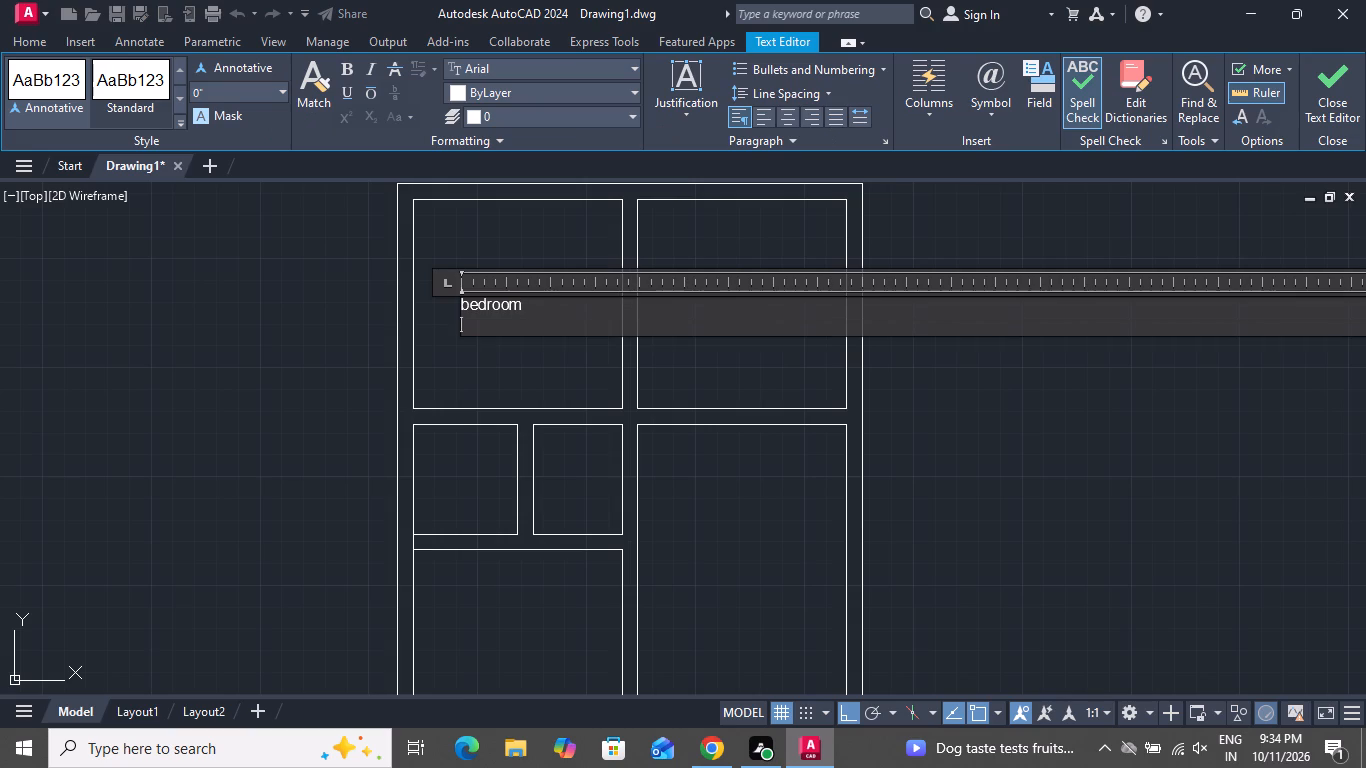
text(10'10')
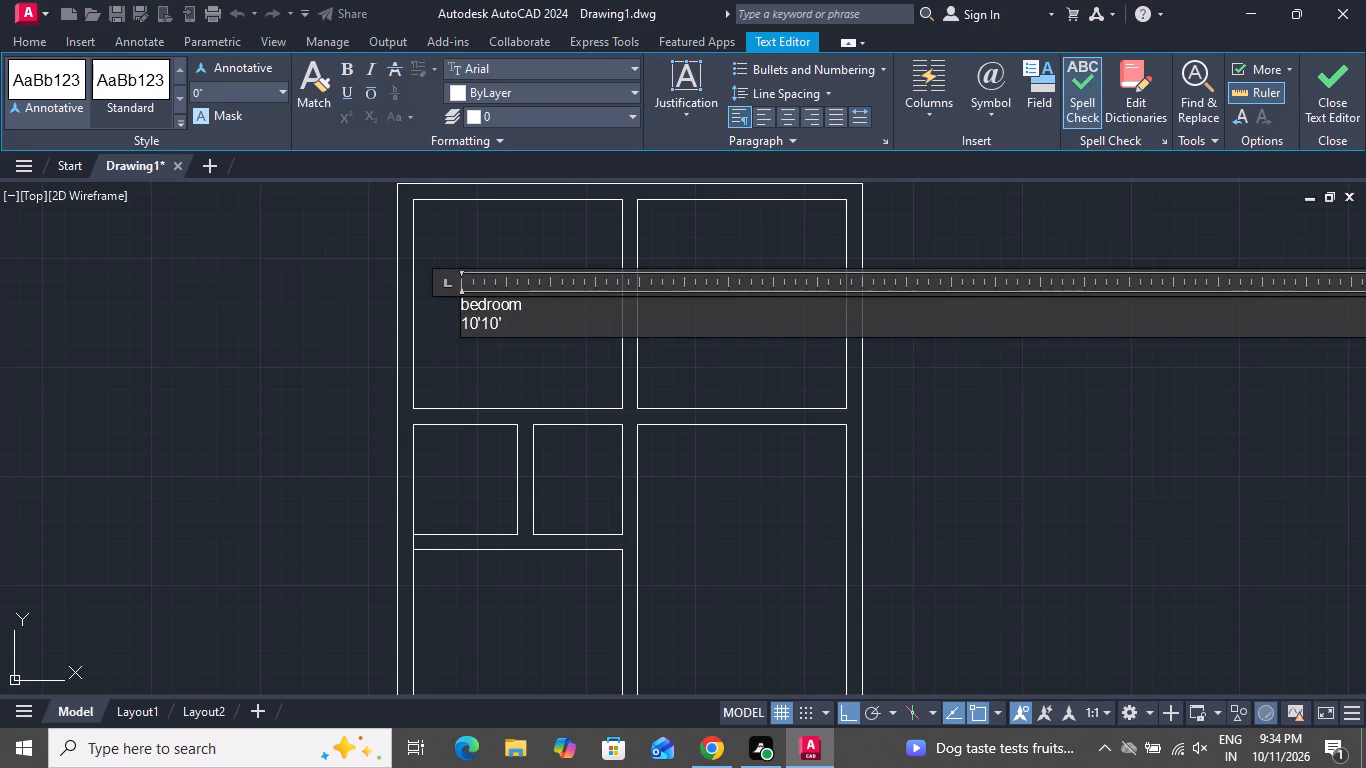
click(550, 375)
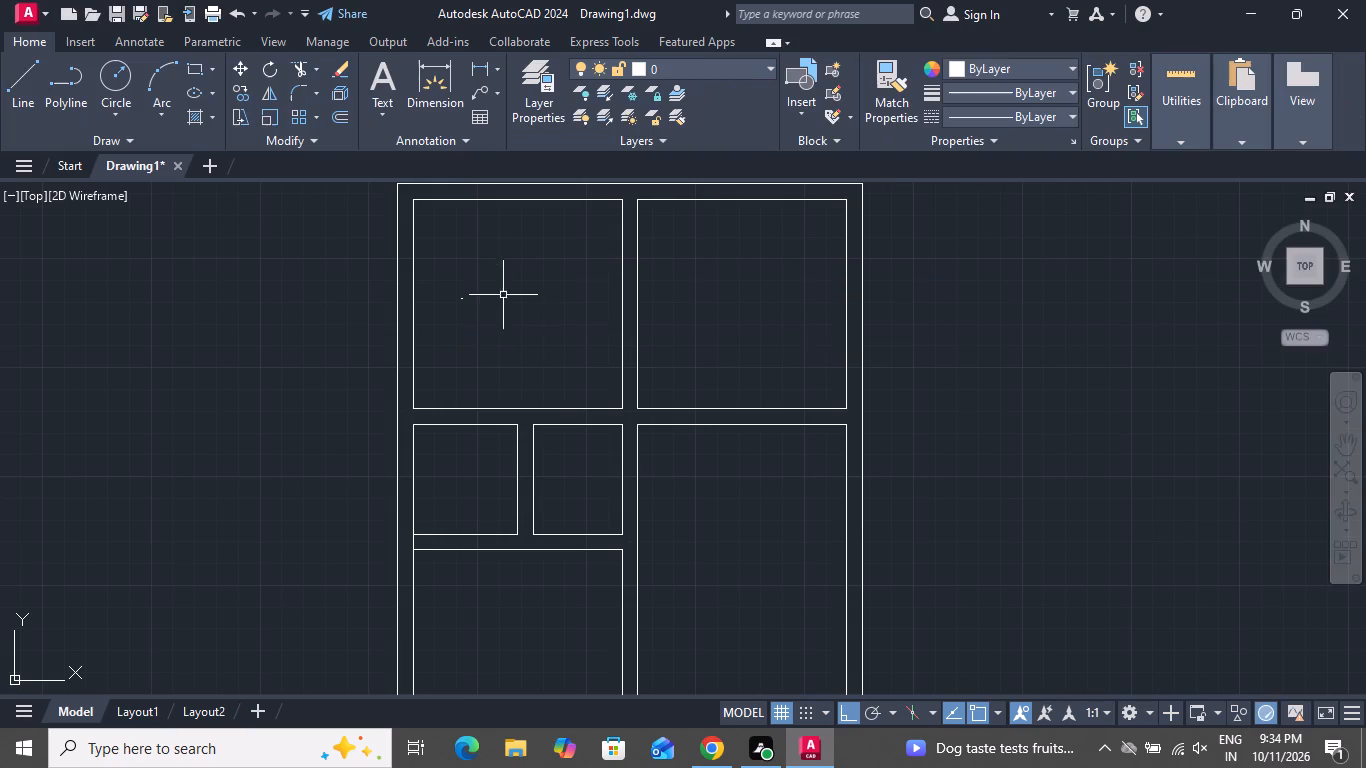
Set the text height of the top-left room's bedroom label to 8" in its properties.
click(481, 274)
click(447, 317)
right_click(447, 317)
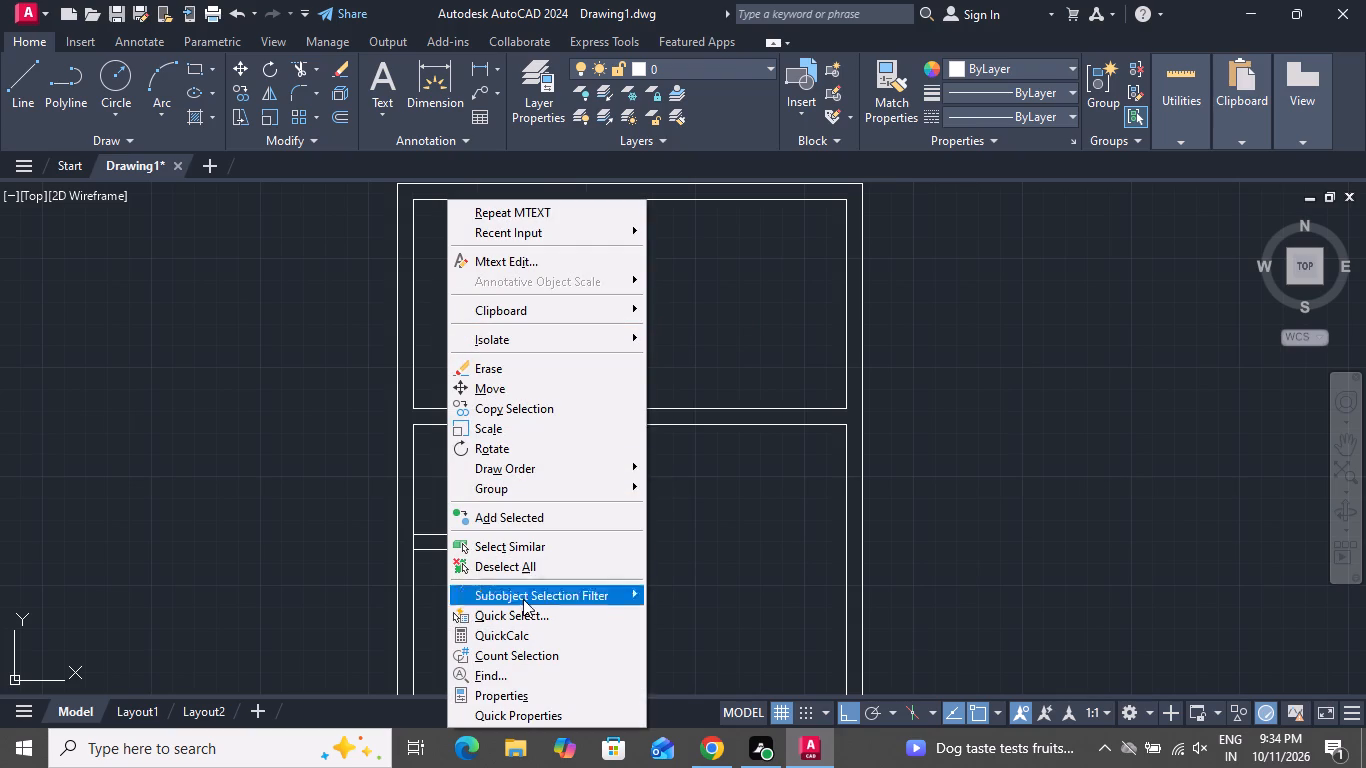
click(540, 689)
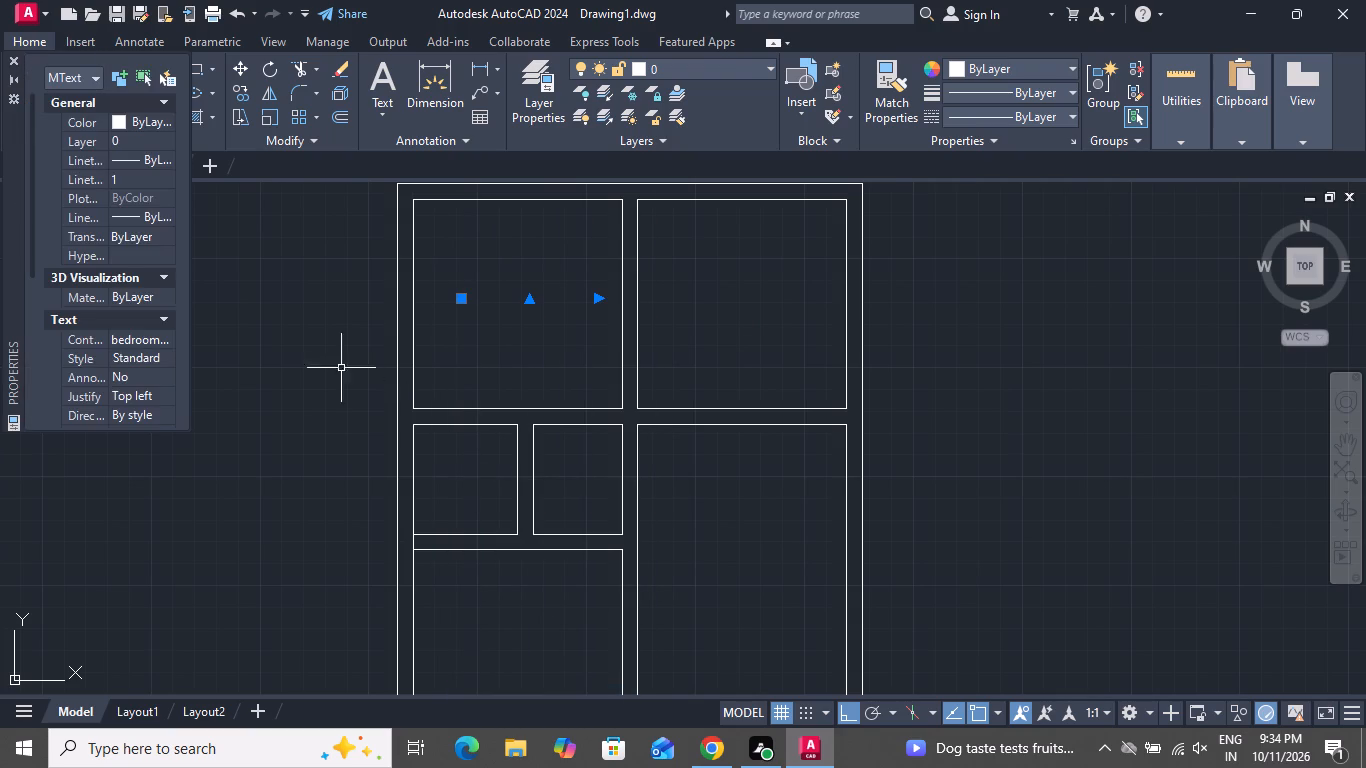
scroll(112, 257, down, 2)
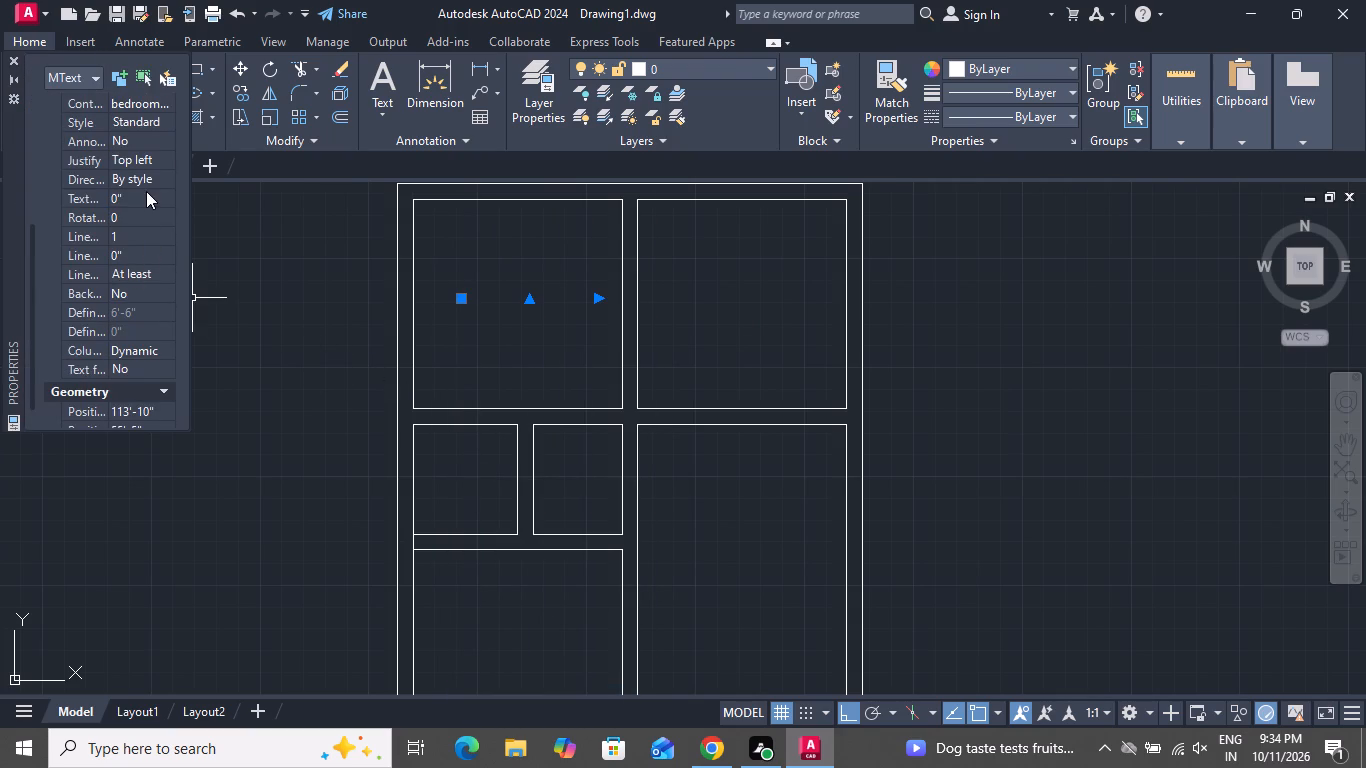
click(146, 191)
key(BackSpace)
key(BackSpace)
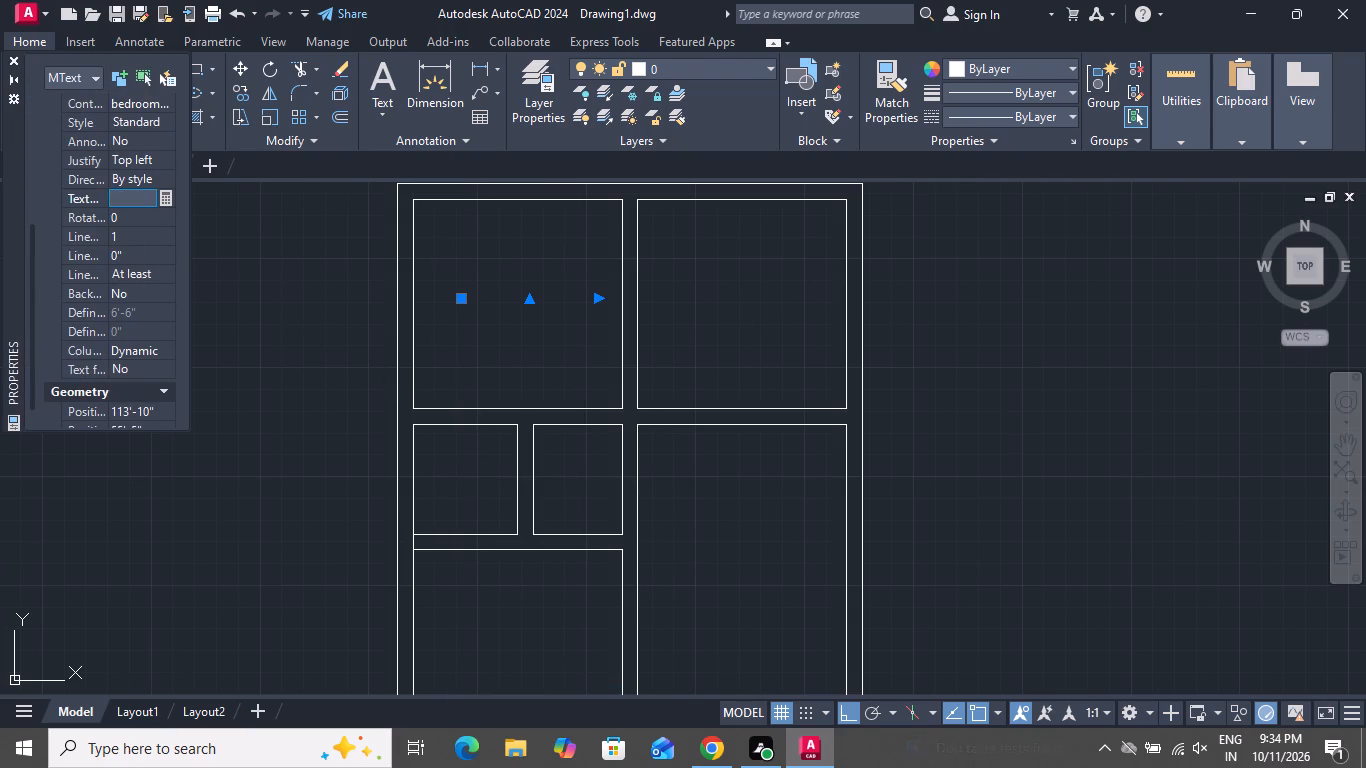
key(8)
key(shift+quotedbl)
click(9, 61)
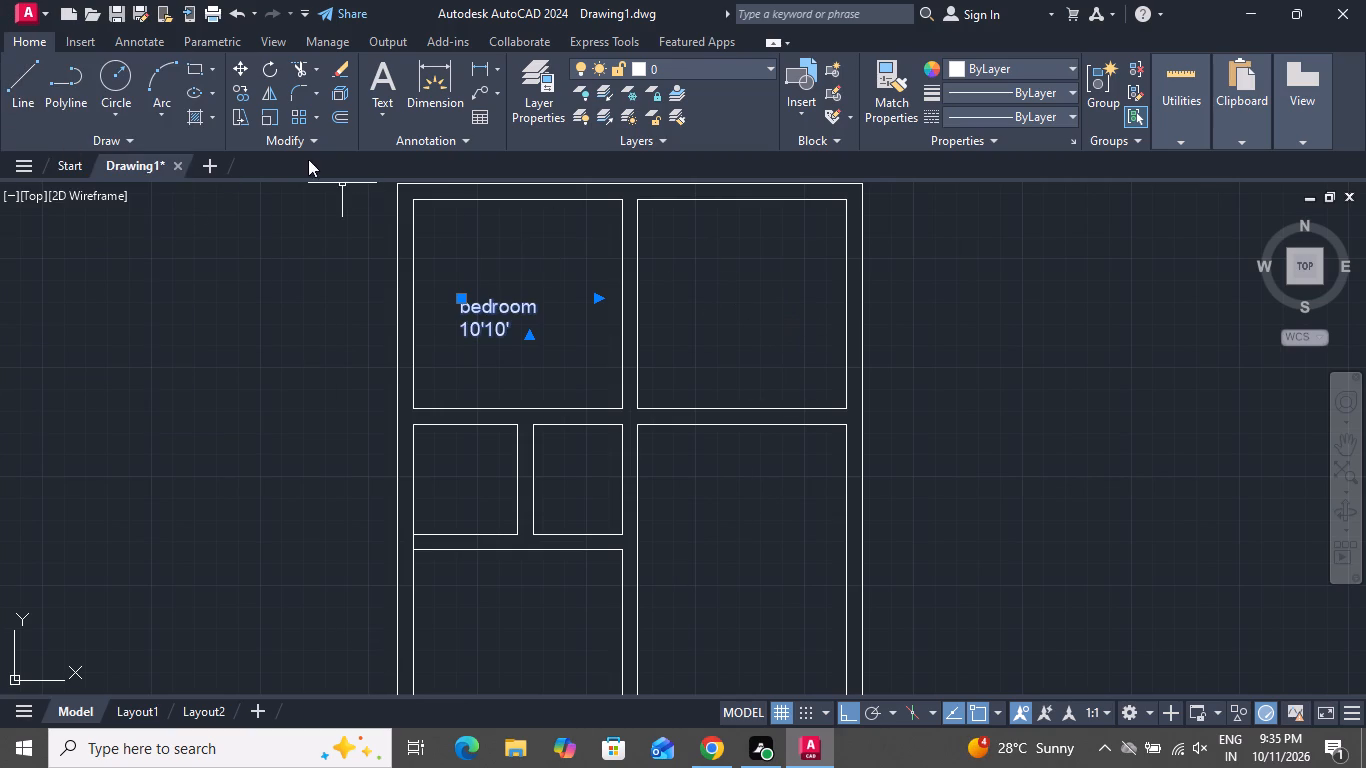
Copy the bedroom label into the top-right room and, with Ortho off, into the left small room and the room below it.
click(240, 100)
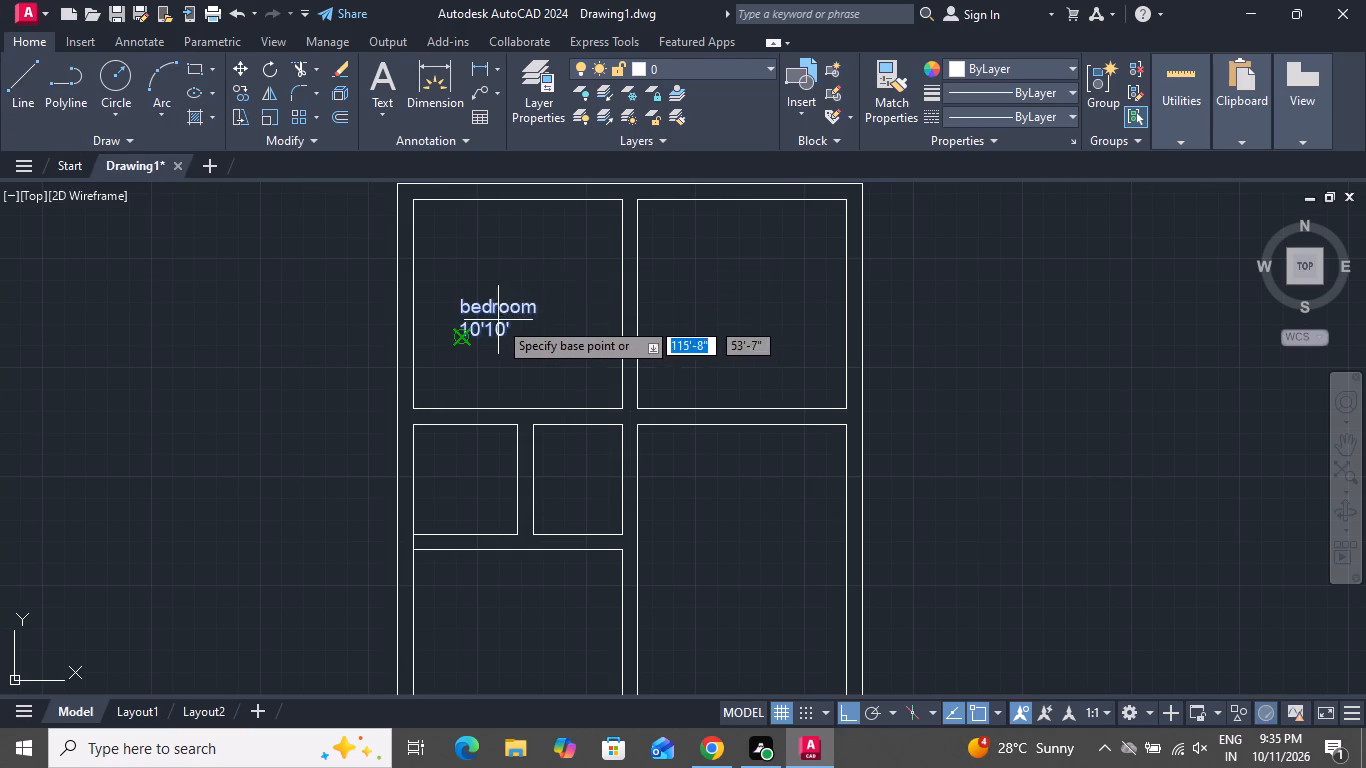
click(498, 320)
click(695, 310)
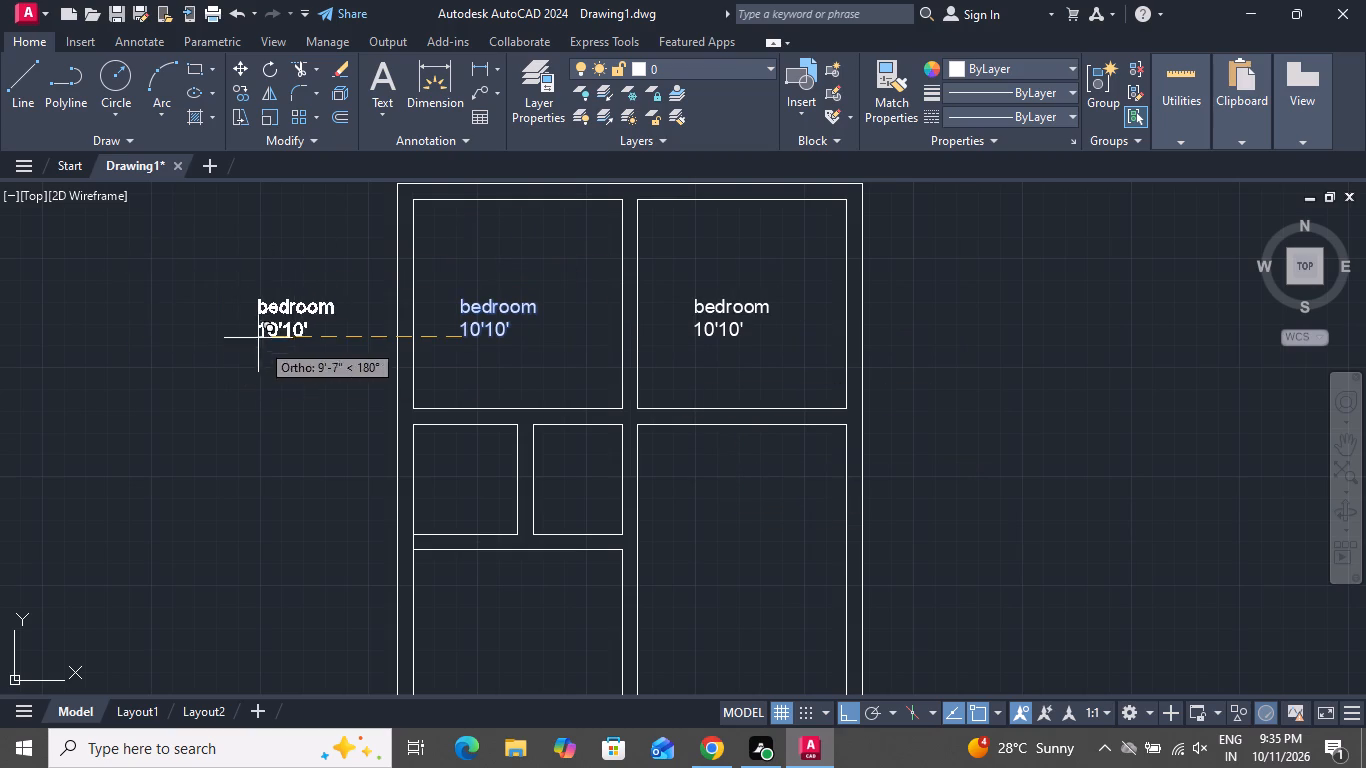
click(843, 711)
scroll(652, 413, down, 2)
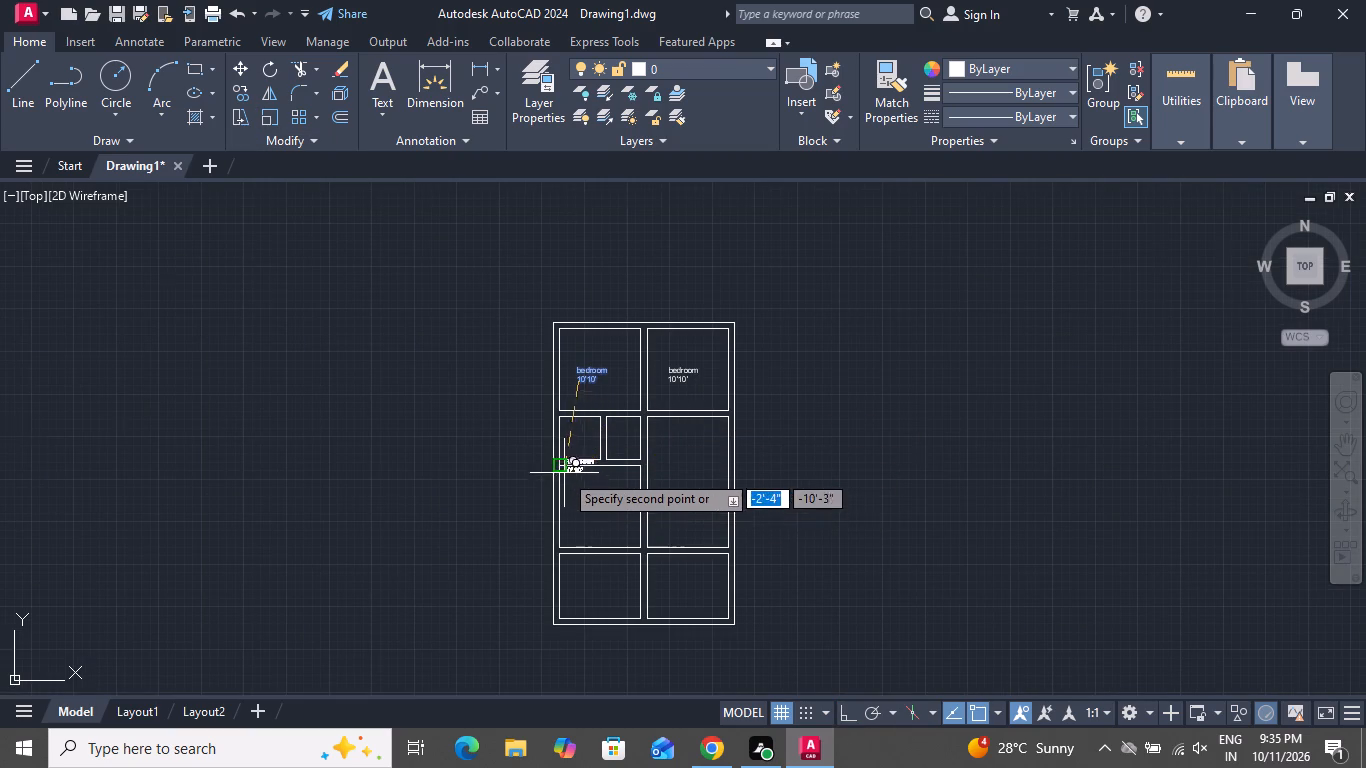
scroll(564, 473, up, 3)
click(547, 368)
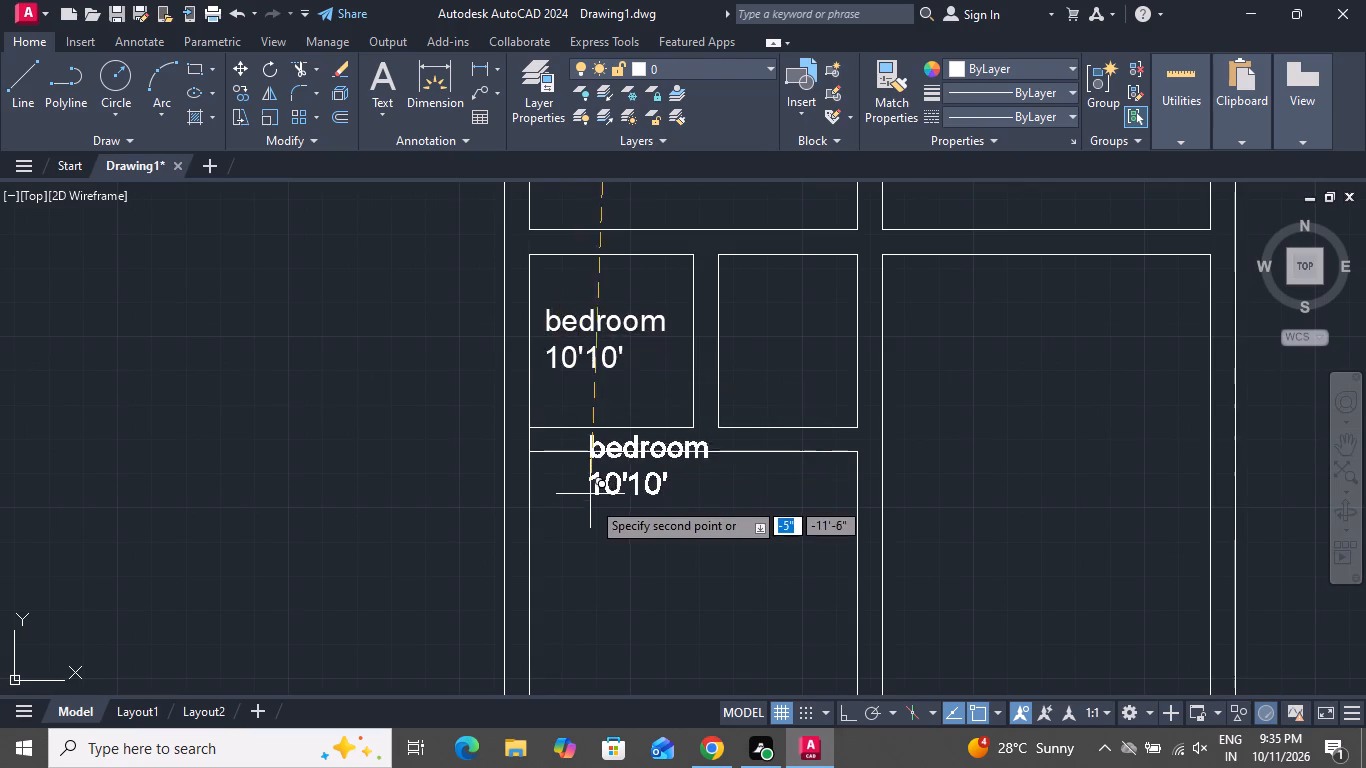
scroll(614, 501, down, 4)
click(616, 526)
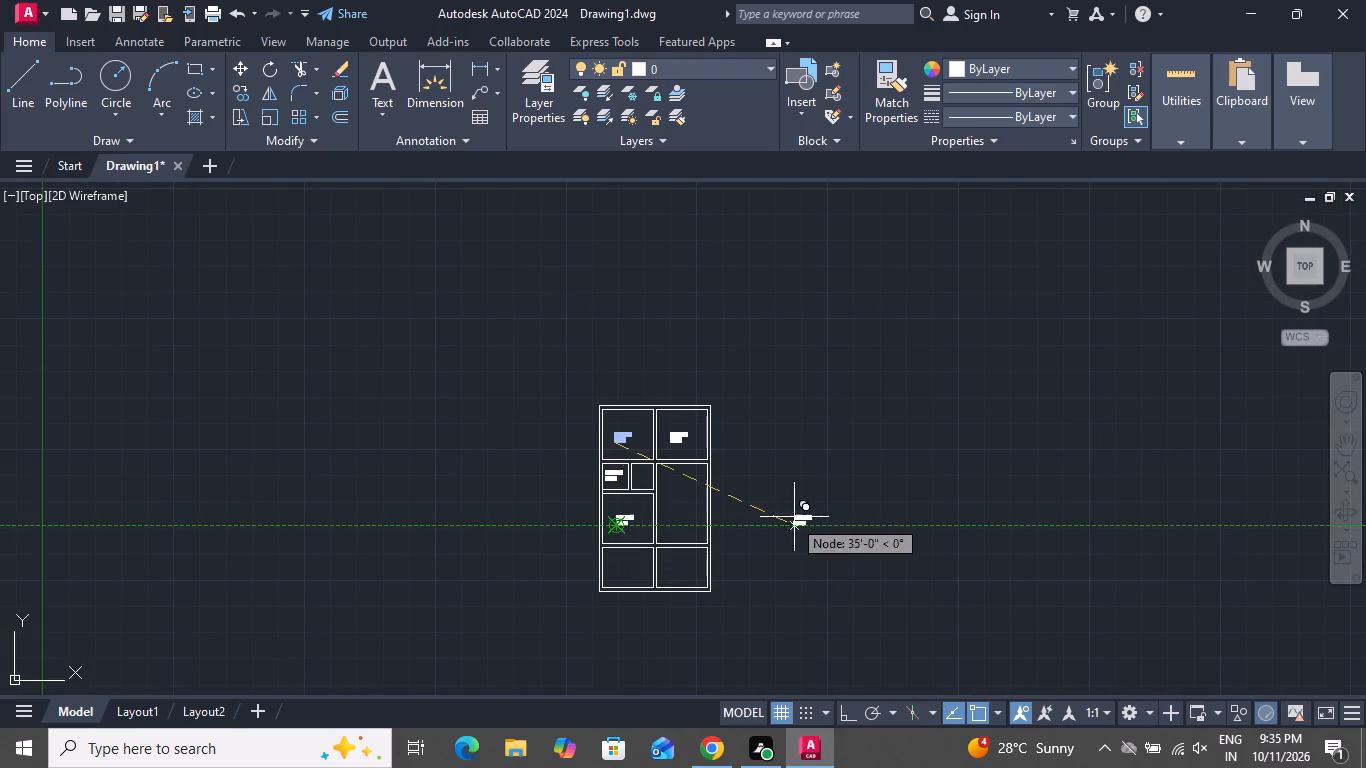
Place further copies of the label in the tall right-hand room and both bottom rooms, and end the Copy command.
scroll(679, 514, up, 2)
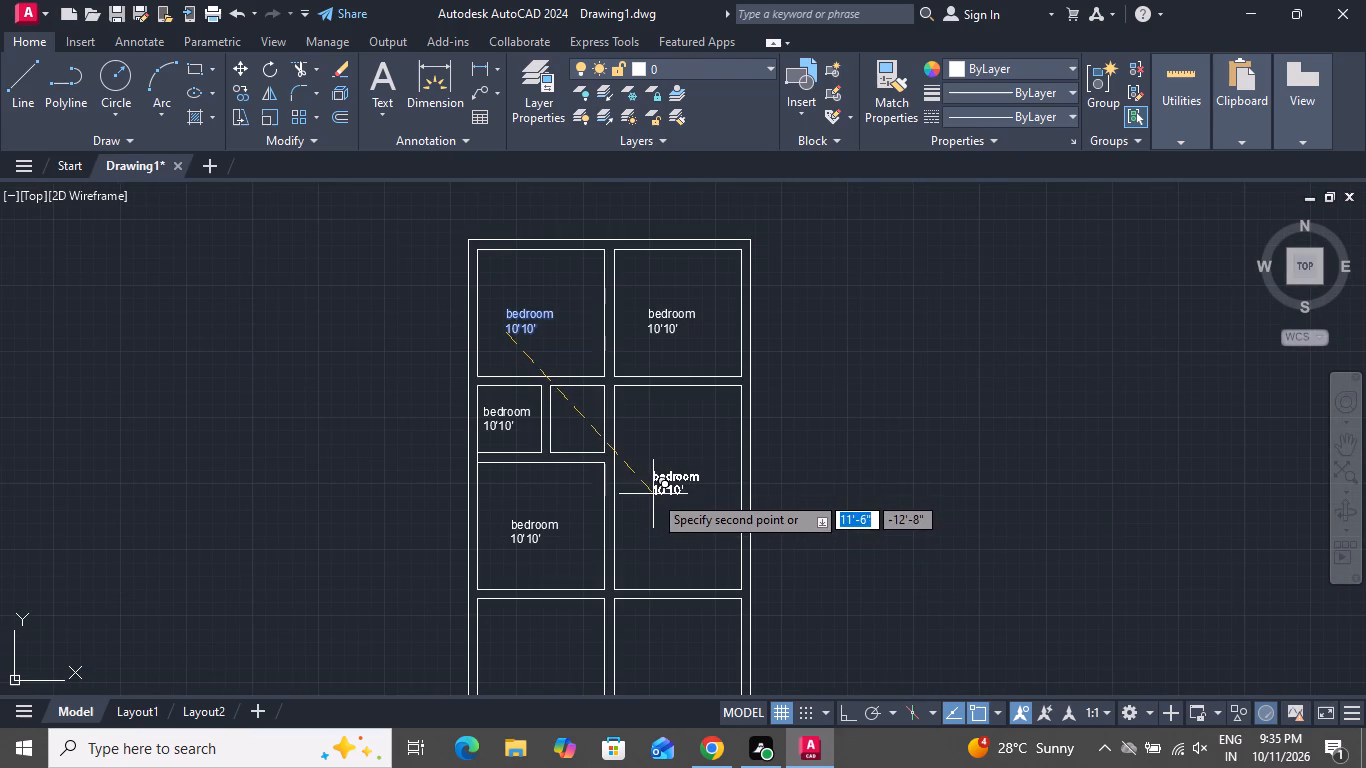
click(653, 494)
scroll(655, 580, down, 1)
scroll(665, 652, up, 2)
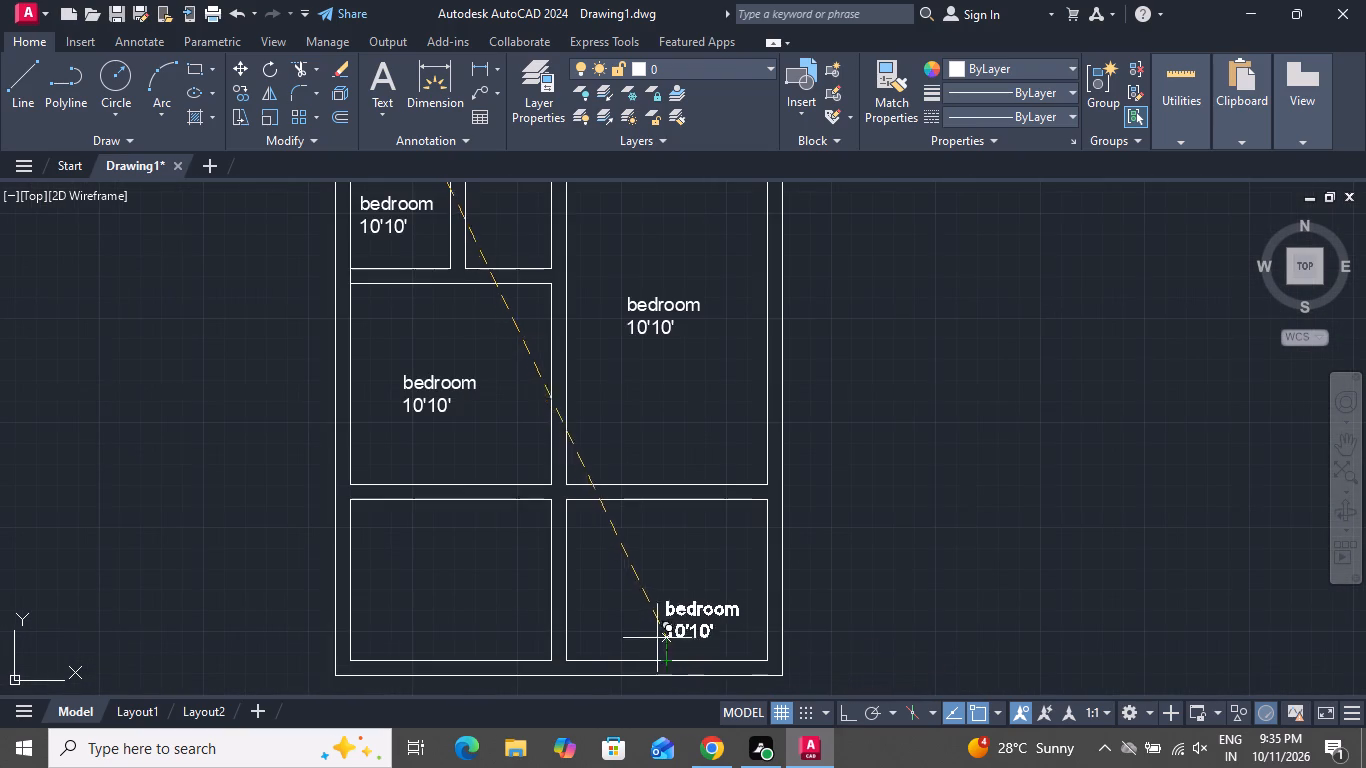
click(634, 600)
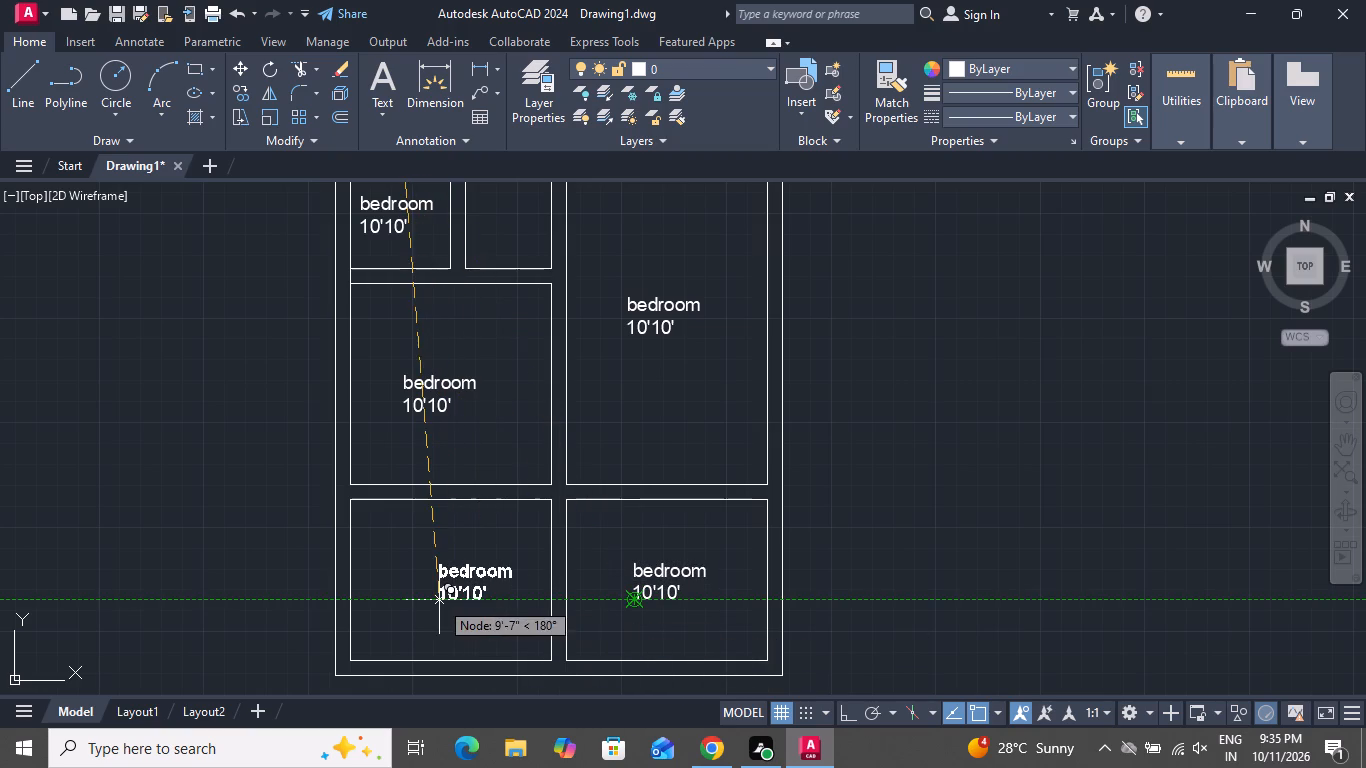
click(405, 594)
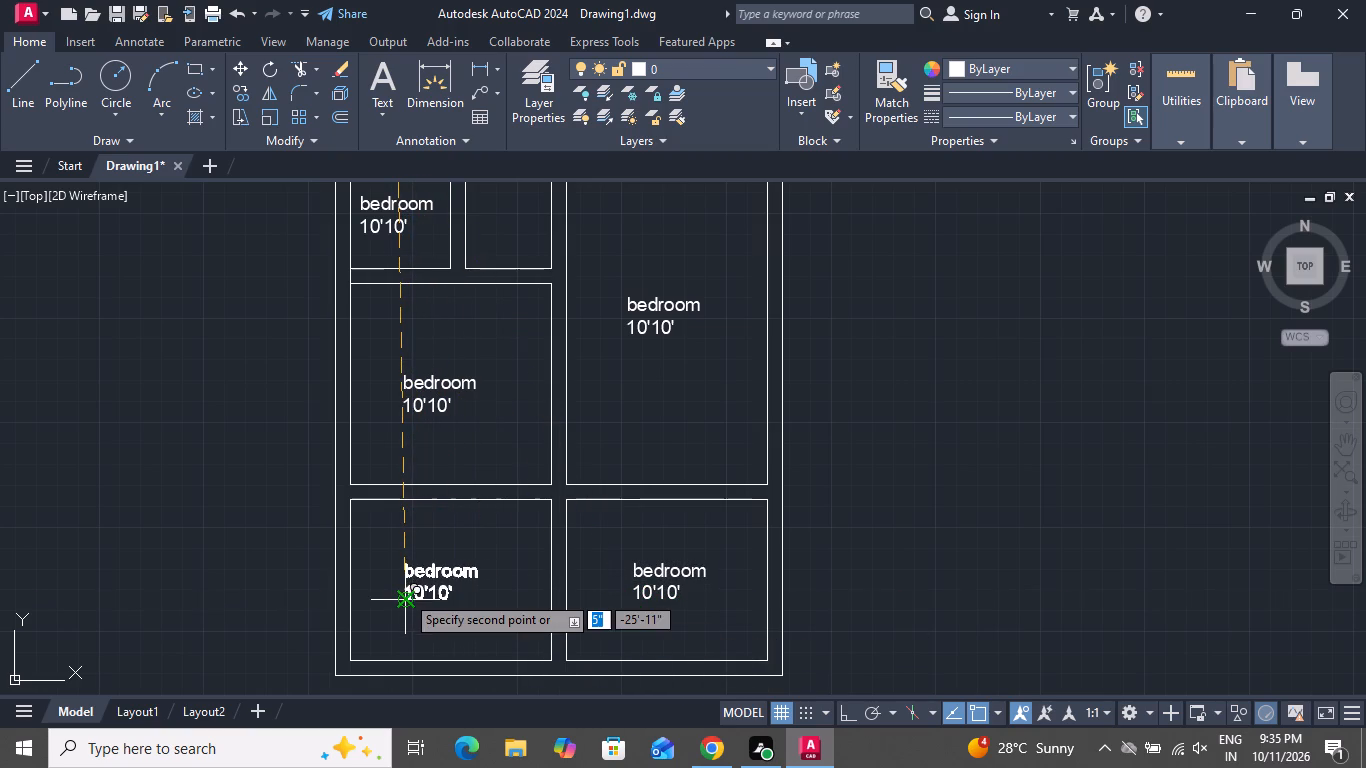
right_click(405, 594)
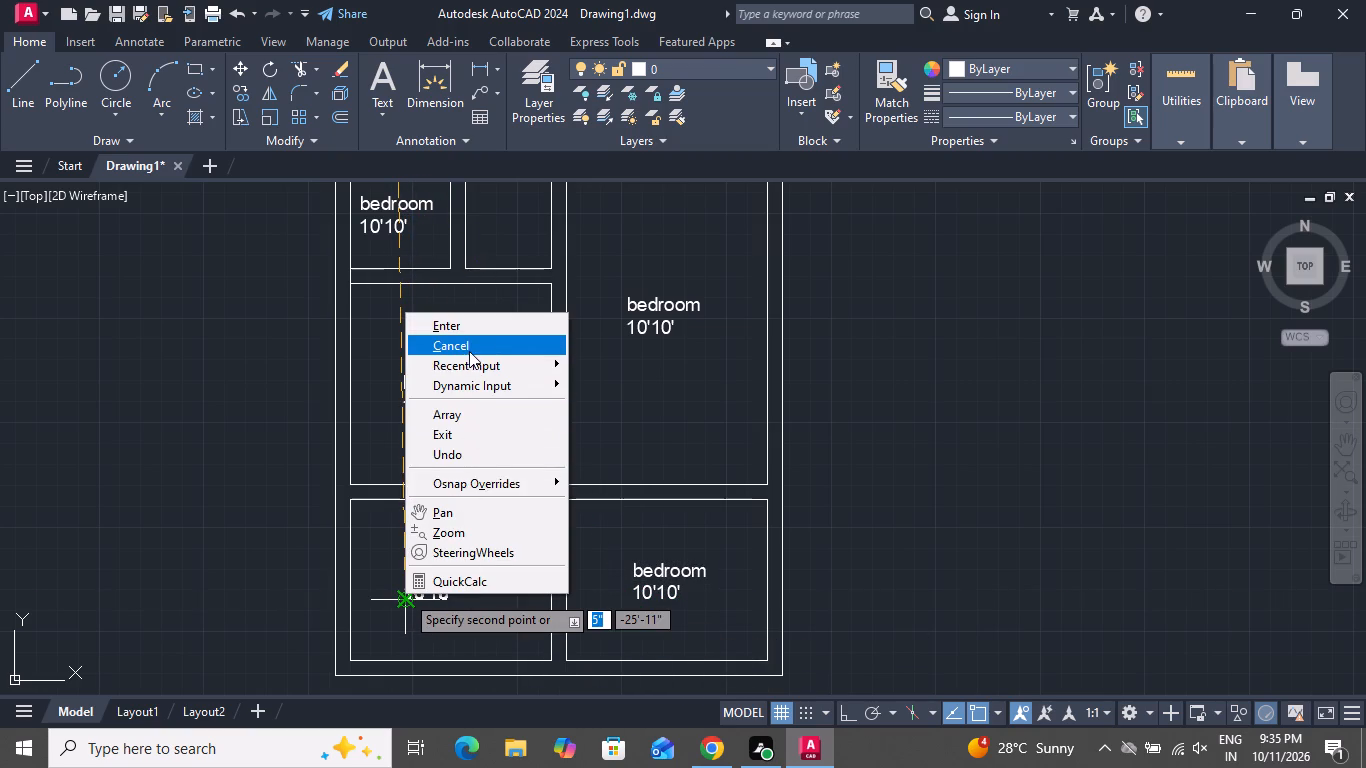
click(469, 351)
Change the room name in the top-right room's label to "portico".
scroll(507, 408, up, 2)
scroll(531, 442, down, 4)
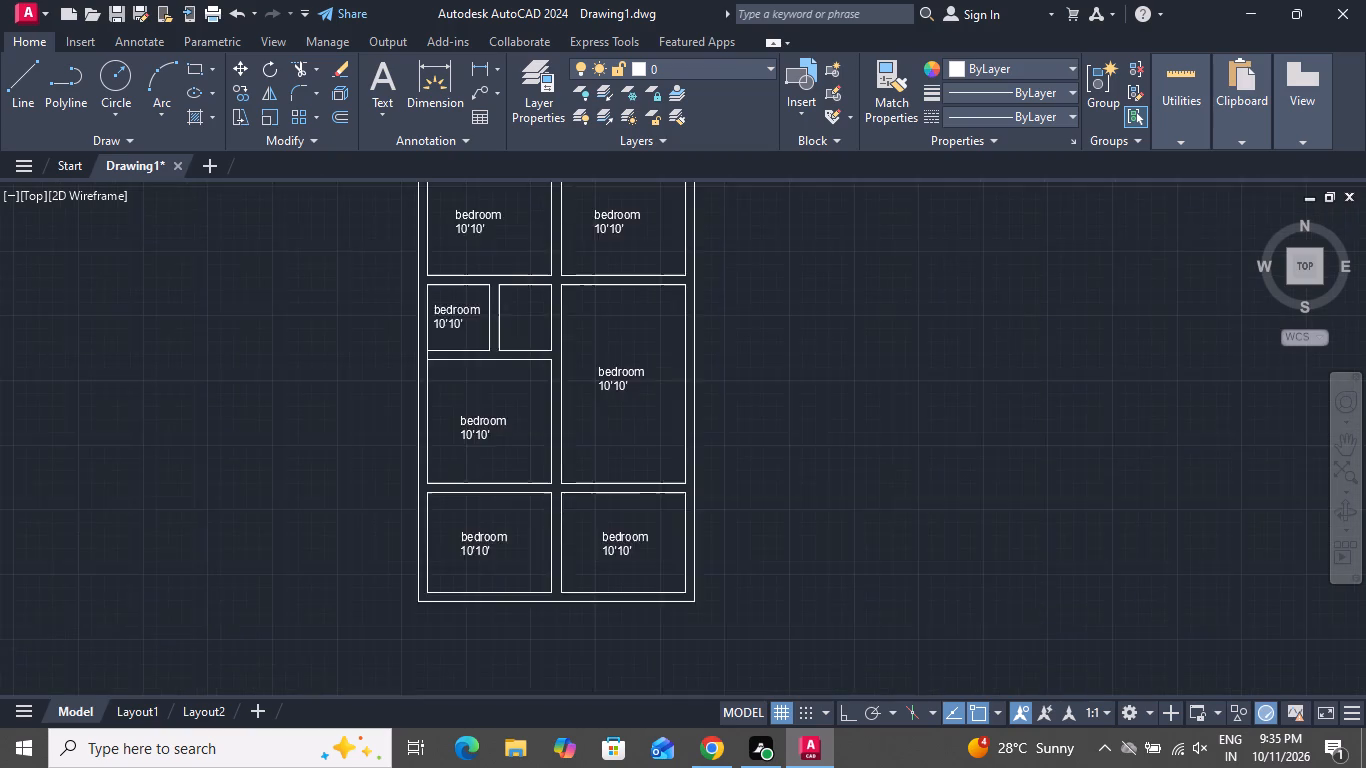
scroll(559, 337, up, 2)
scroll(611, 223, up, 2)
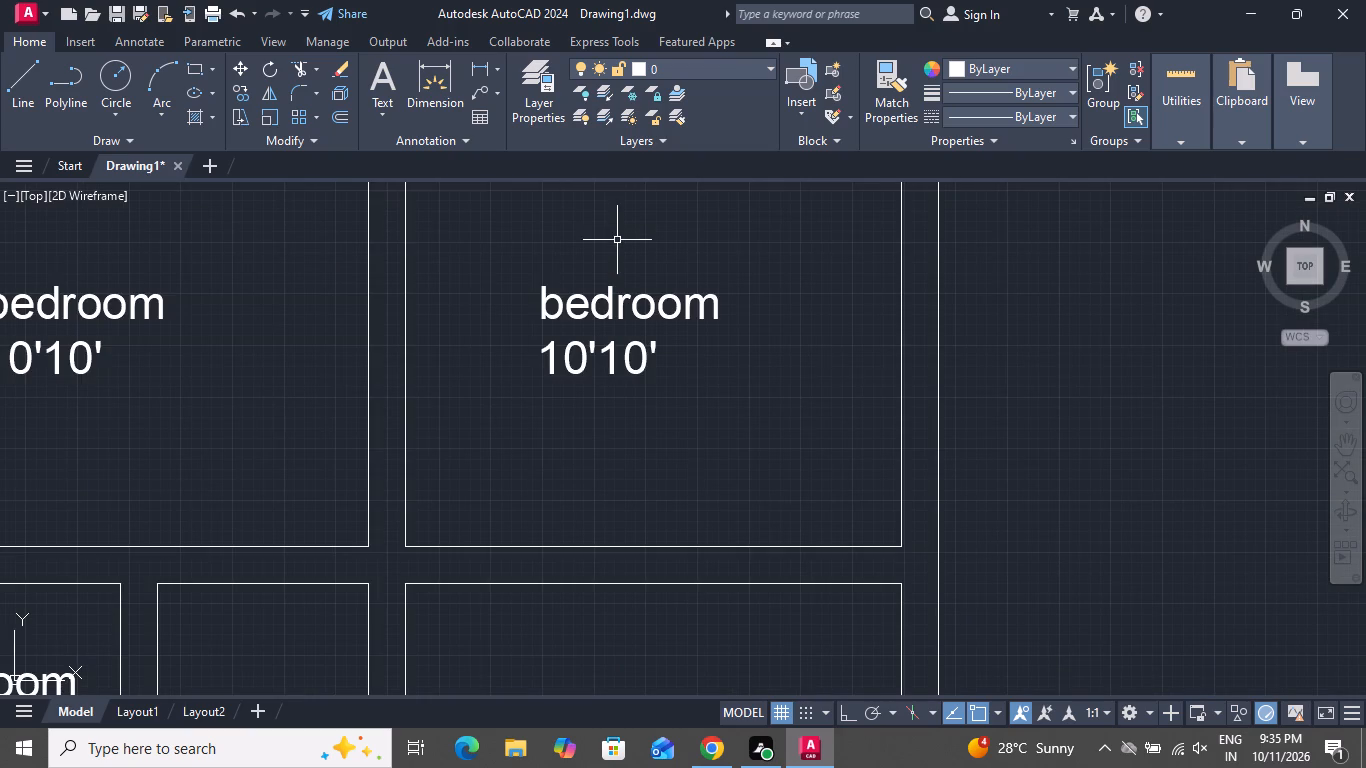
scroll(716, 299, up, 1)
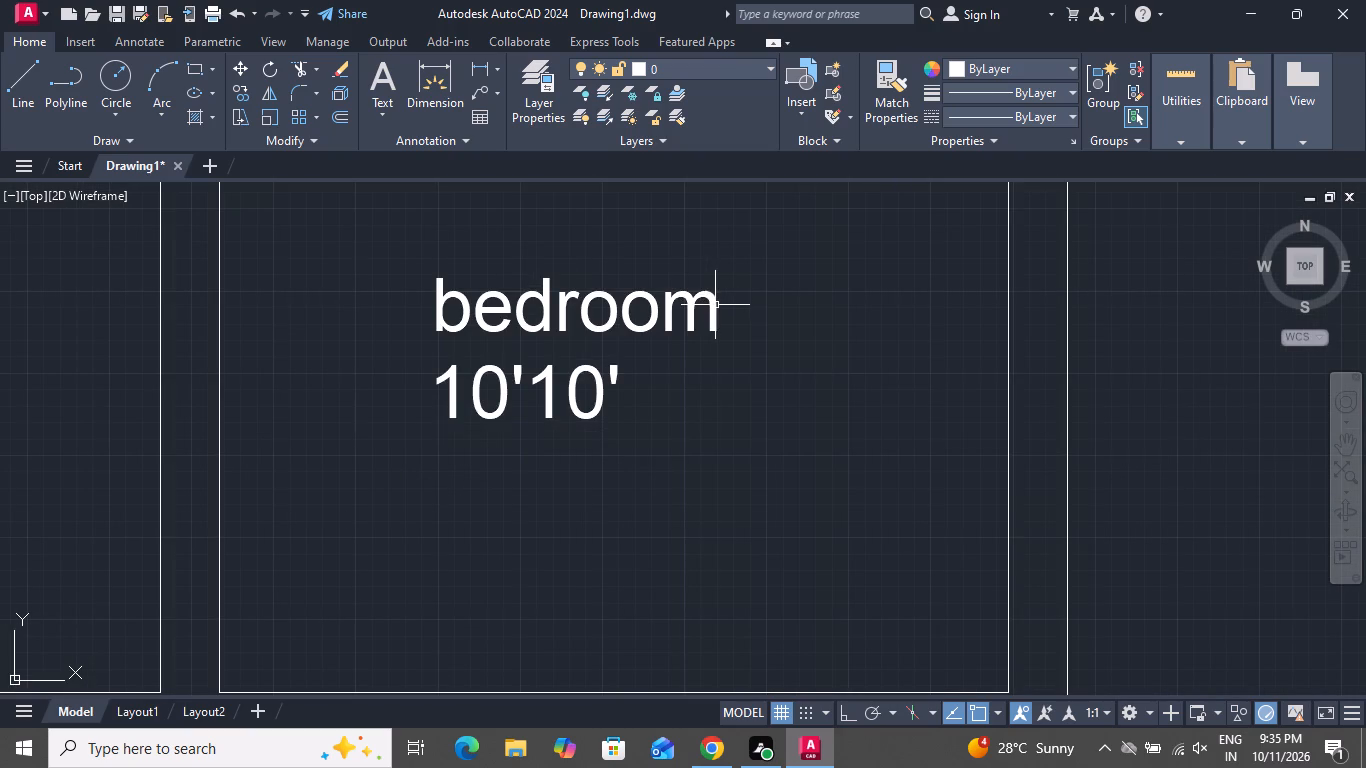
double_click(715, 305)
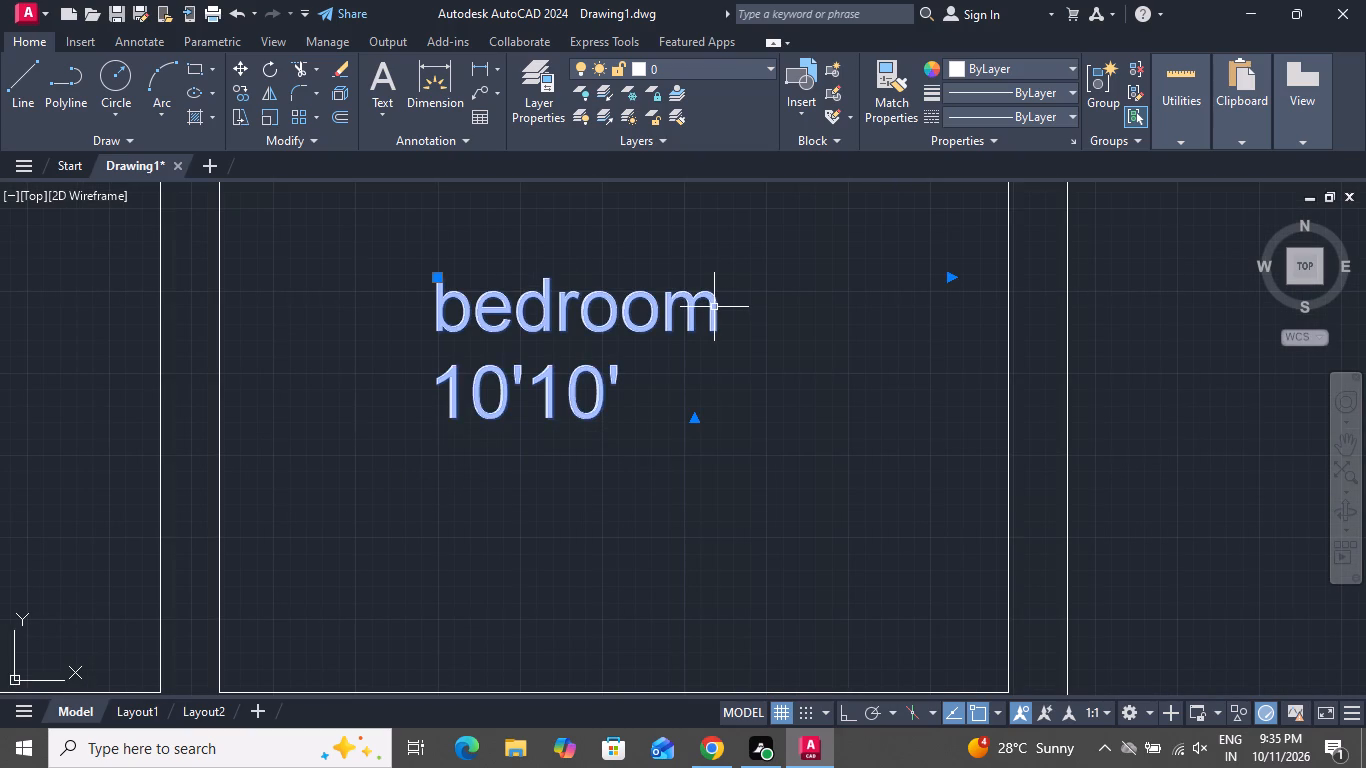
double_click(714, 307)
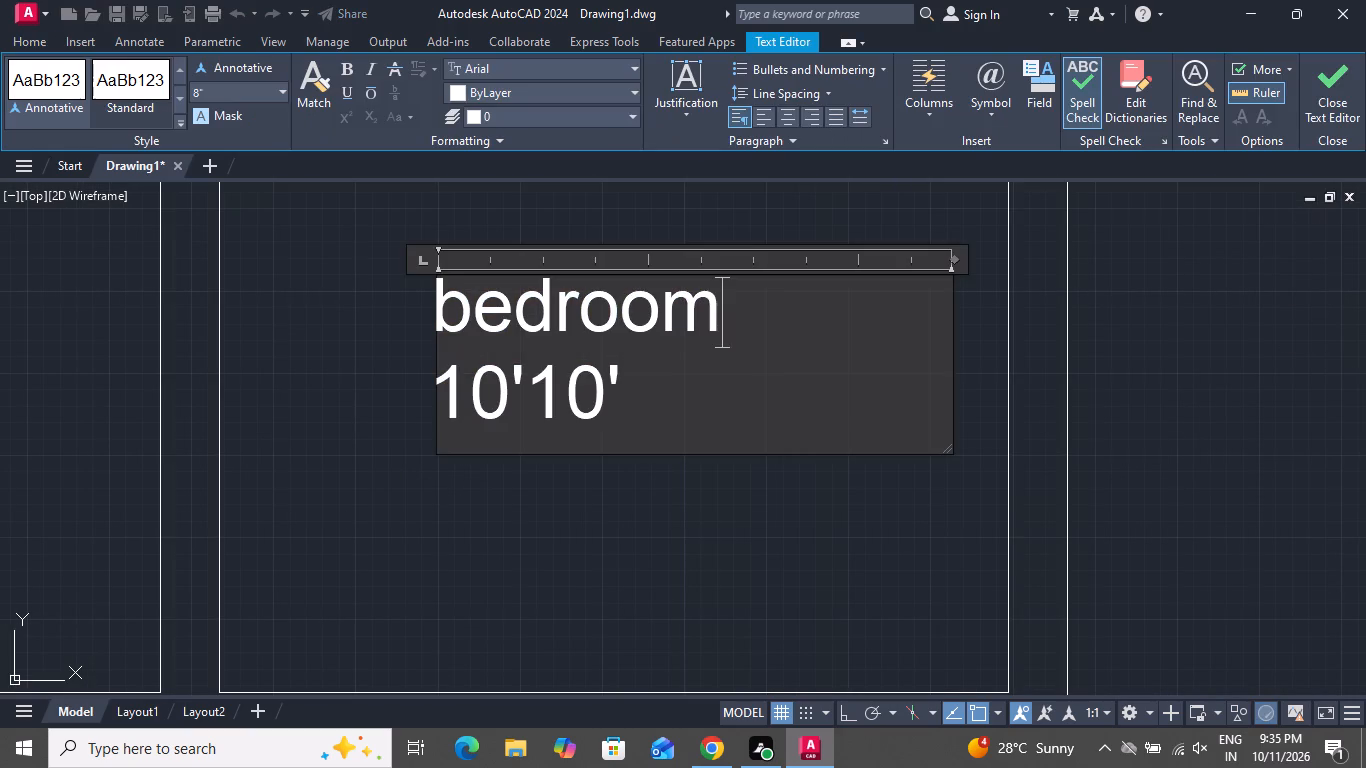
key(BackSpace)
key(BackSpace)
key(BackSpace)
key(BackSpace)
key(BackSpace)
key(BackSpace)
key(BackSpace)
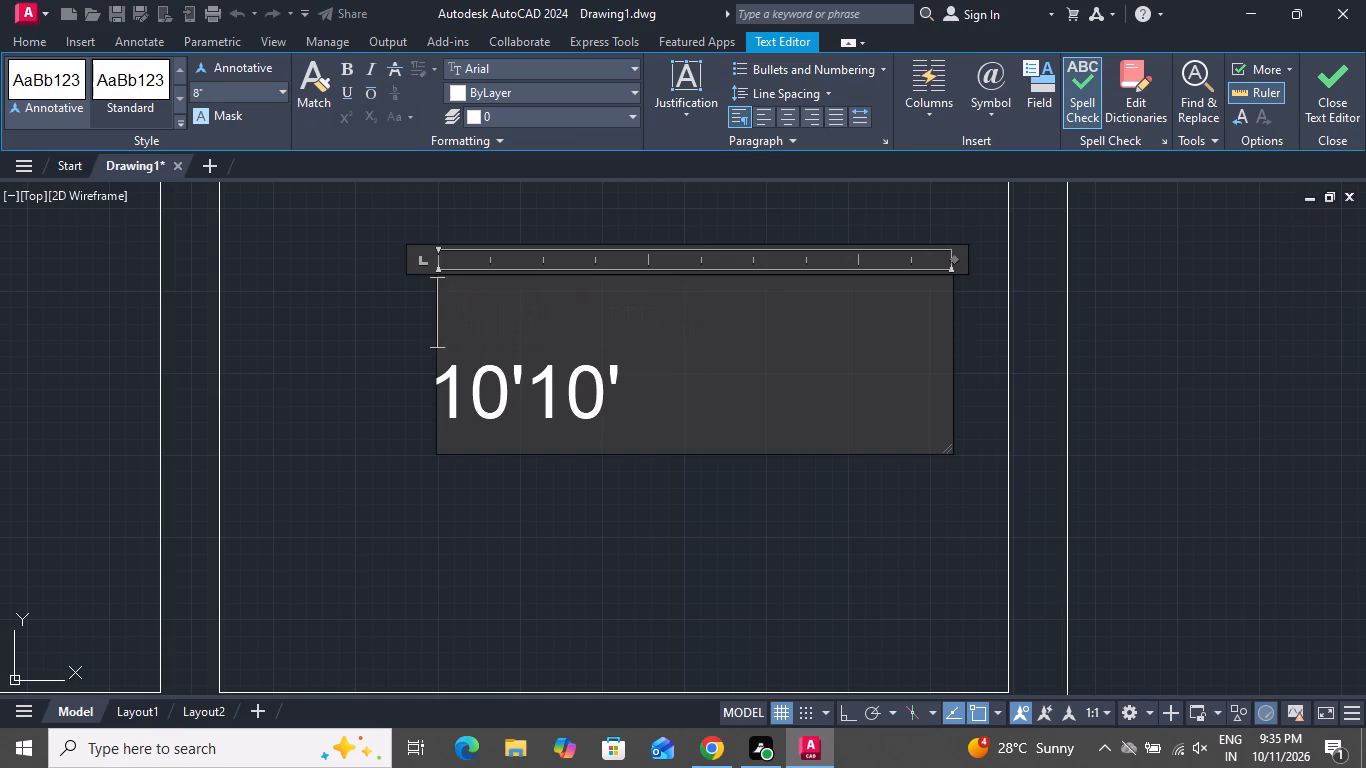
text(po)
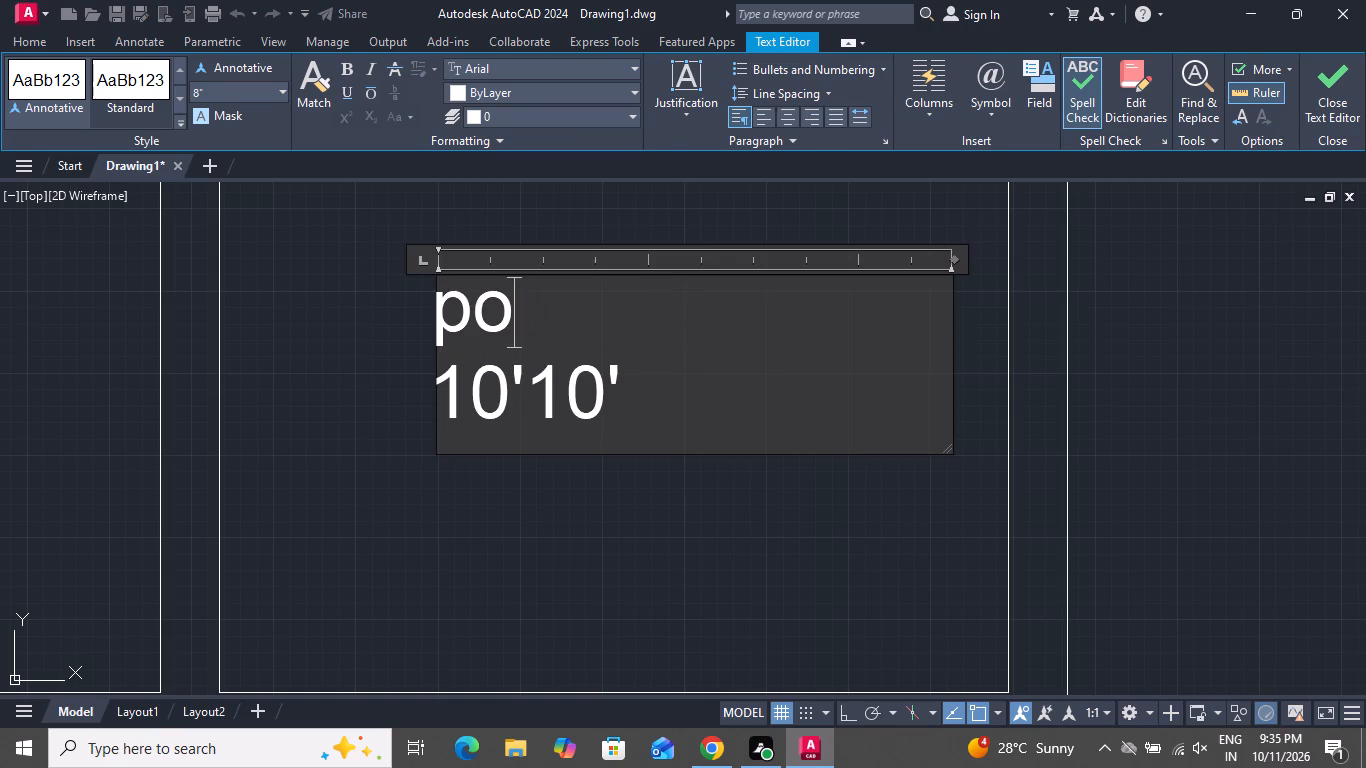
key(r)
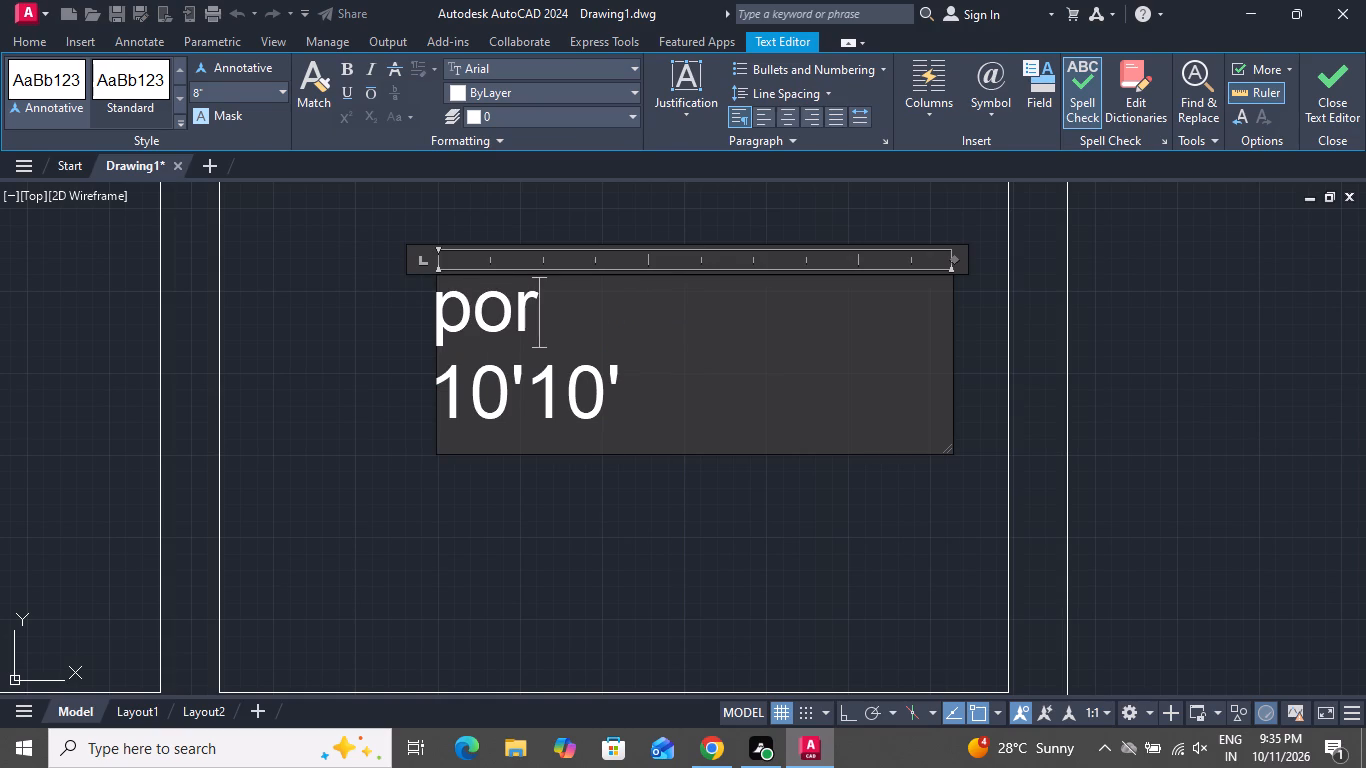
text(ti)
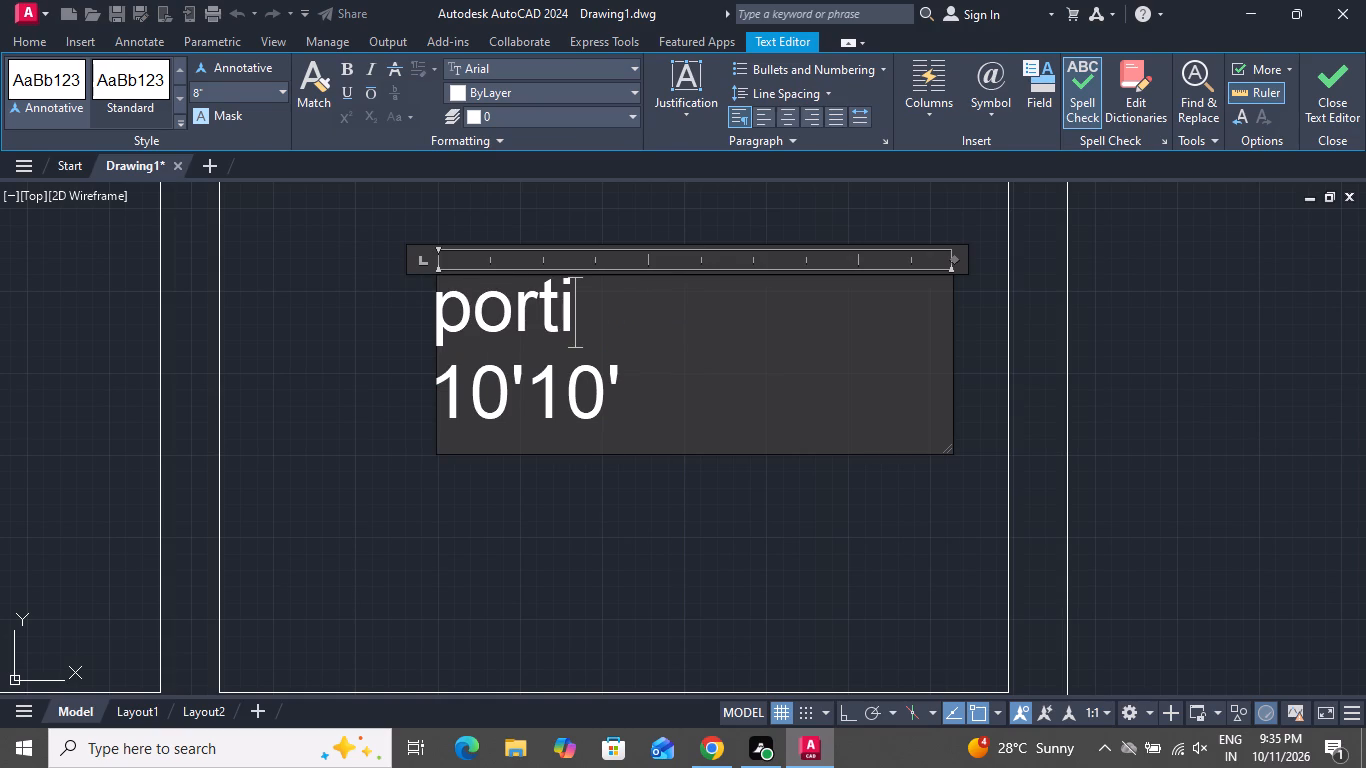
text(co)
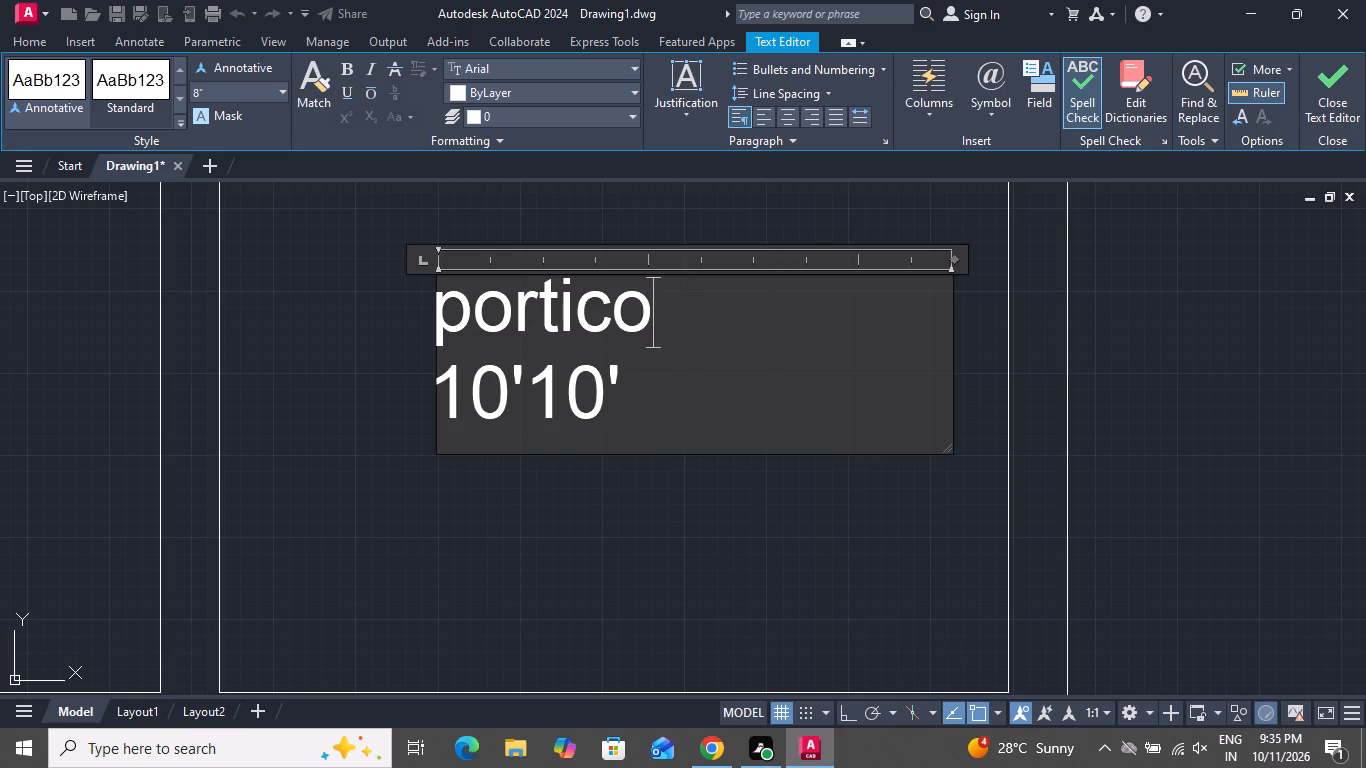
Change the size line in the portico label to 10'9"x10'9" and finish editing the text.
click(666, 402)
key(BackSpace)
key(BackSpace)
key(BackSpace)
key(BackSpace)
key(BackSpace)
key(BackSpace)
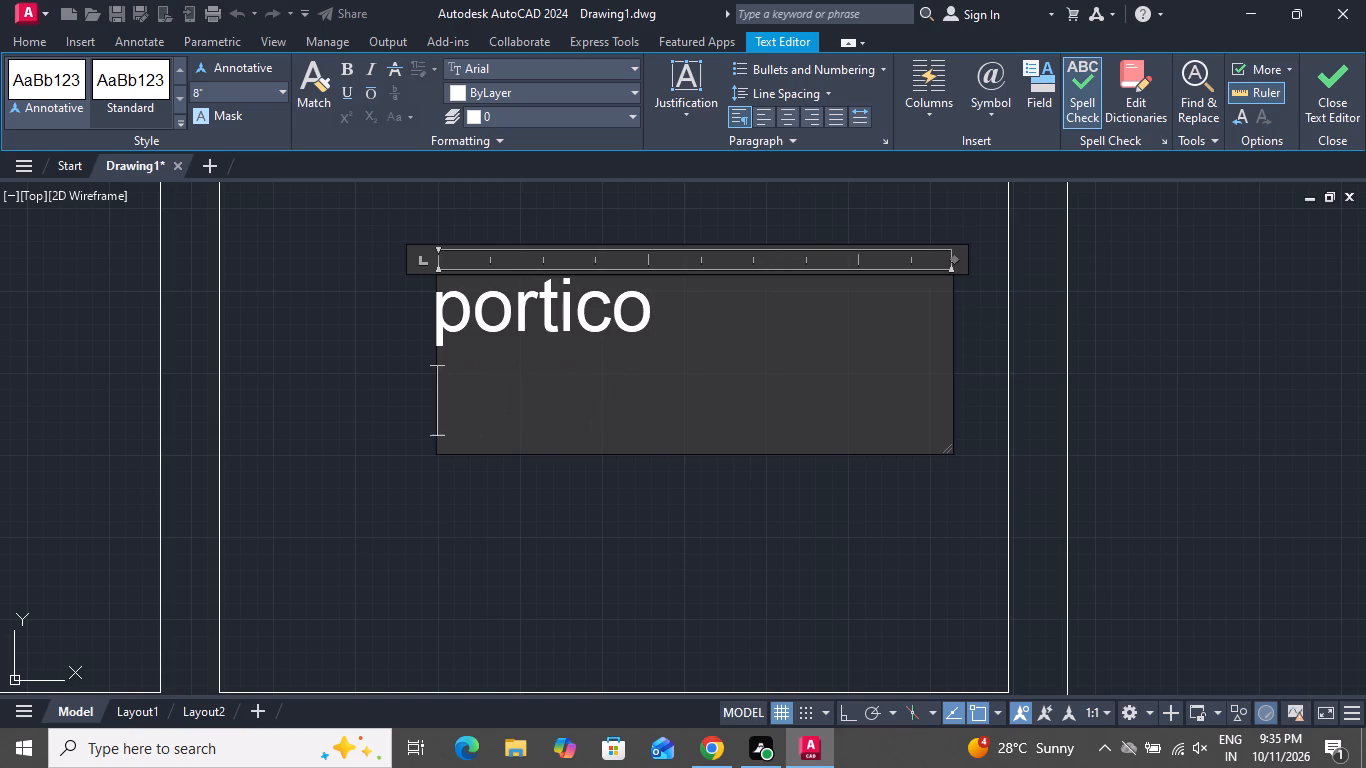
key(1)
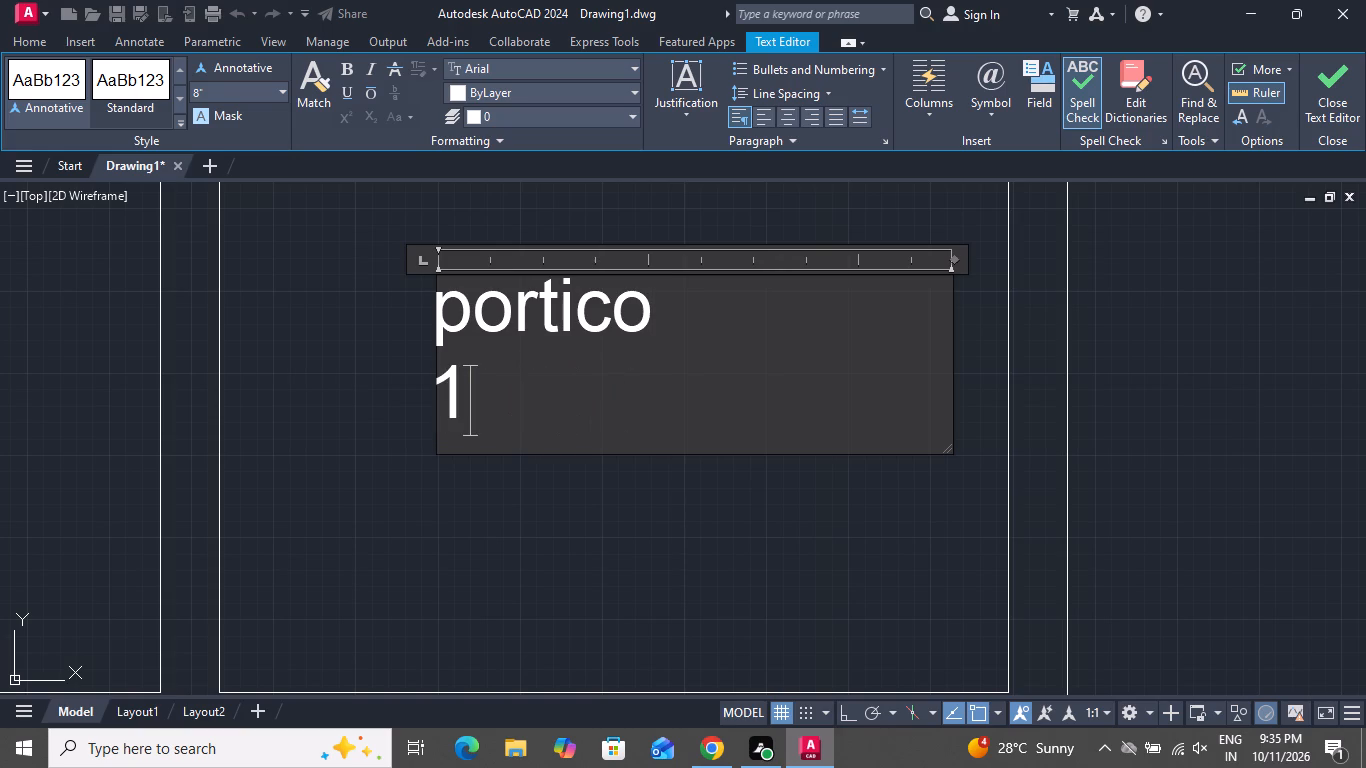
text(0')
key(9)
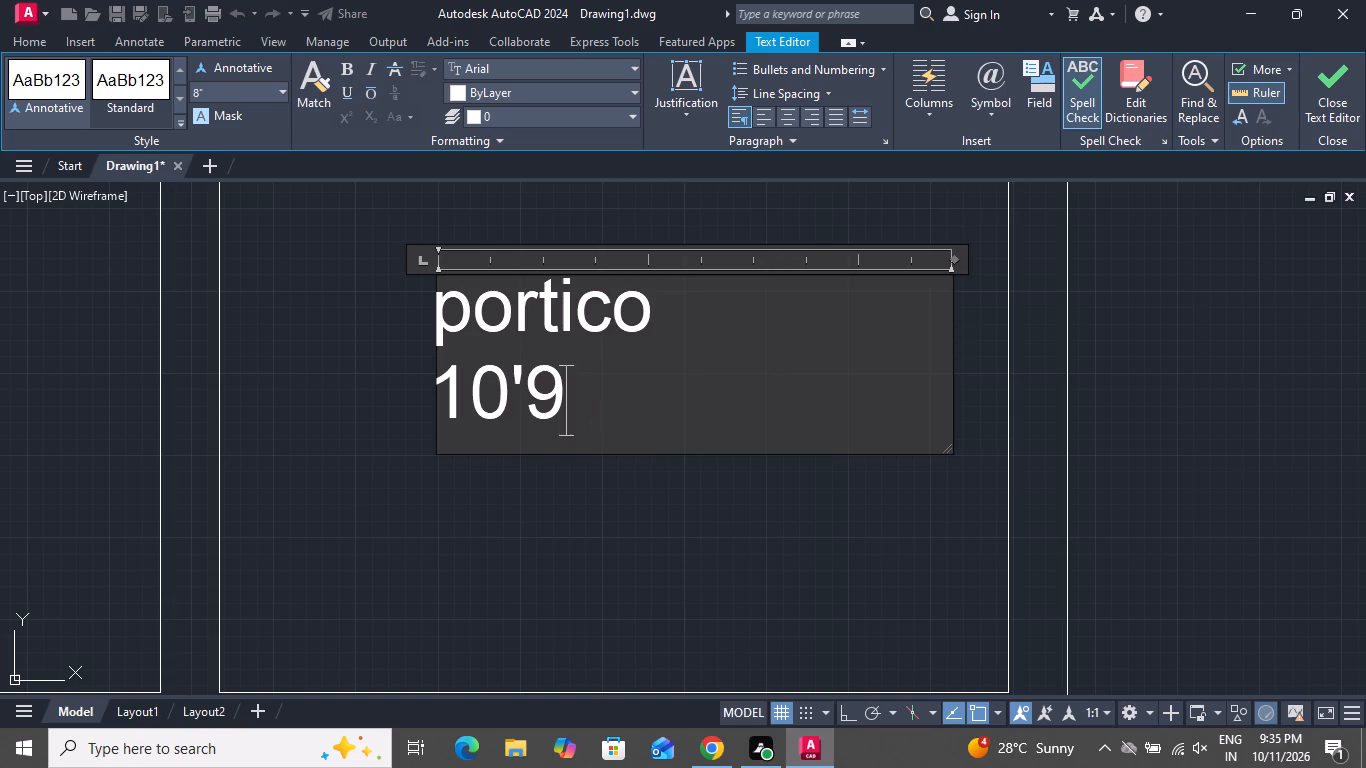
key(shift+quotedbl)
key(x)
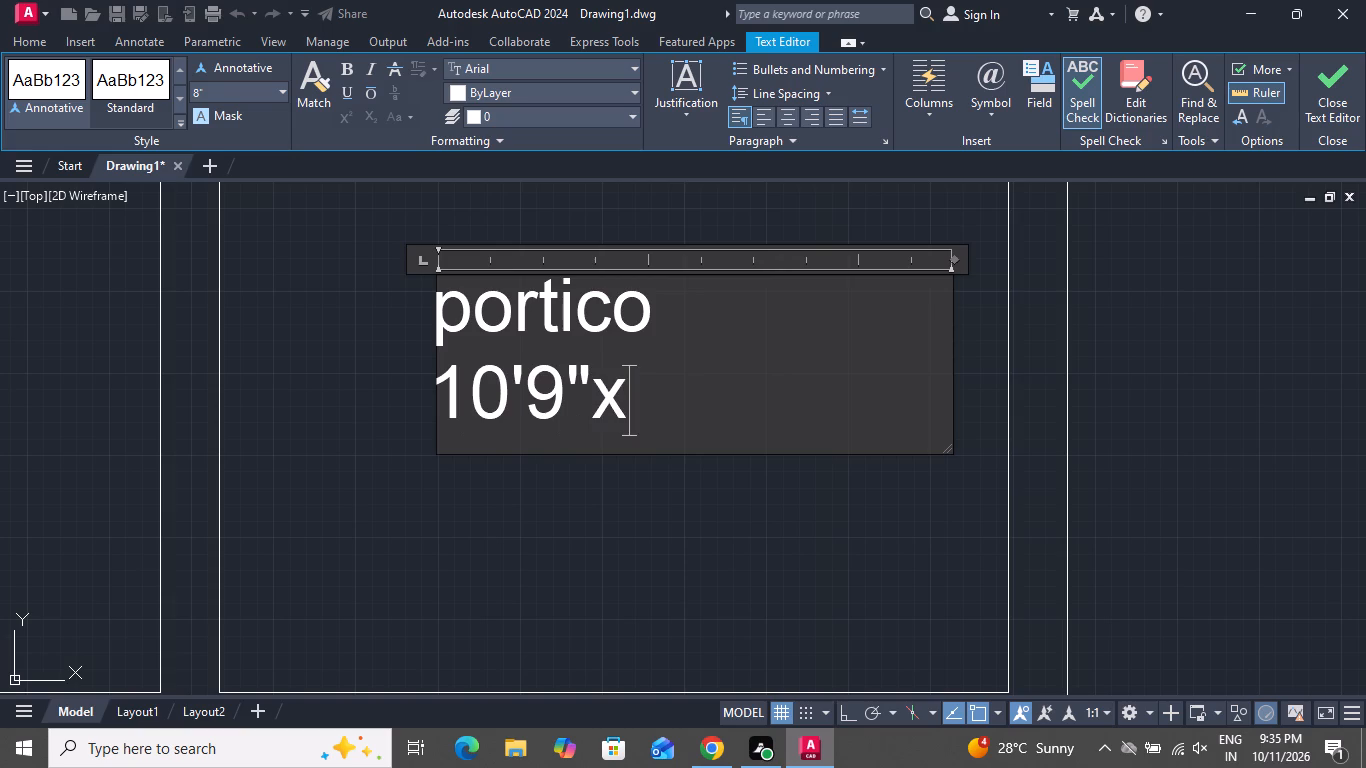
key(1)
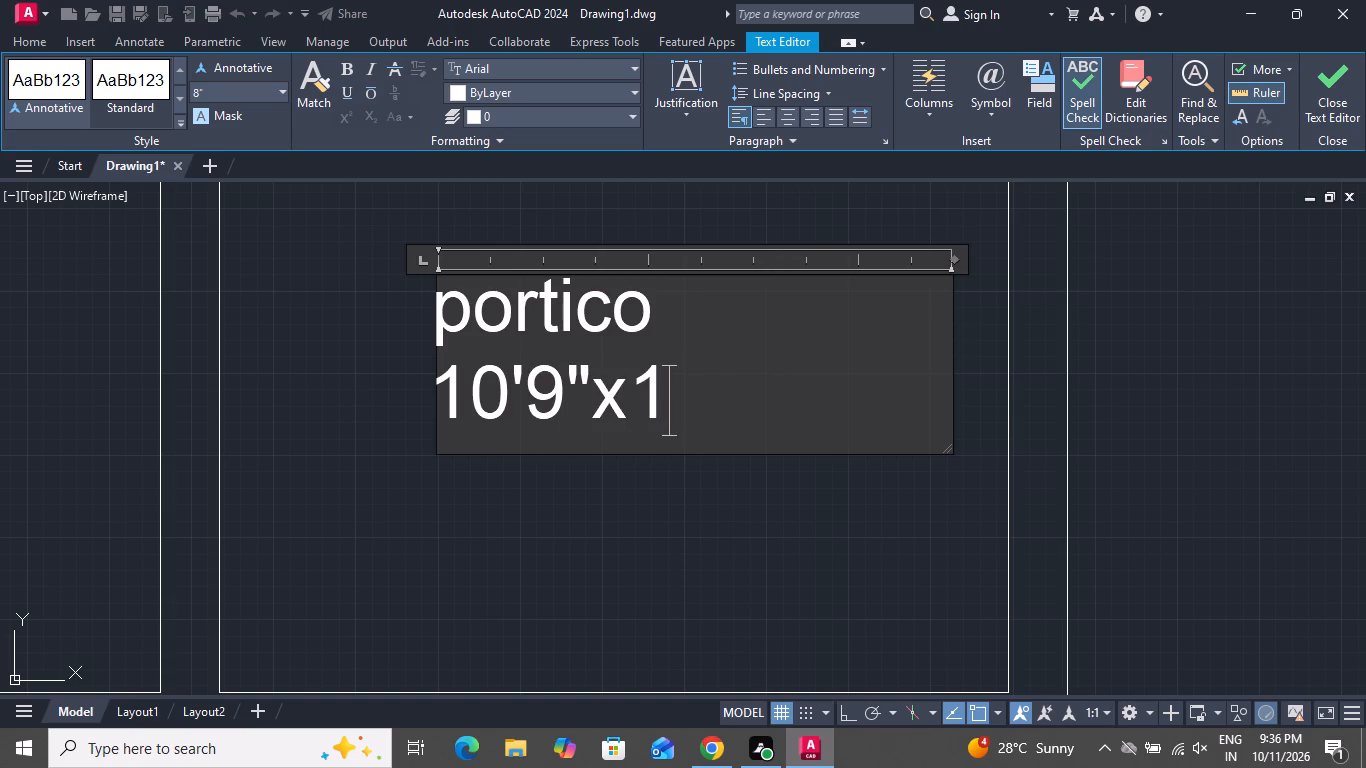
key(0)
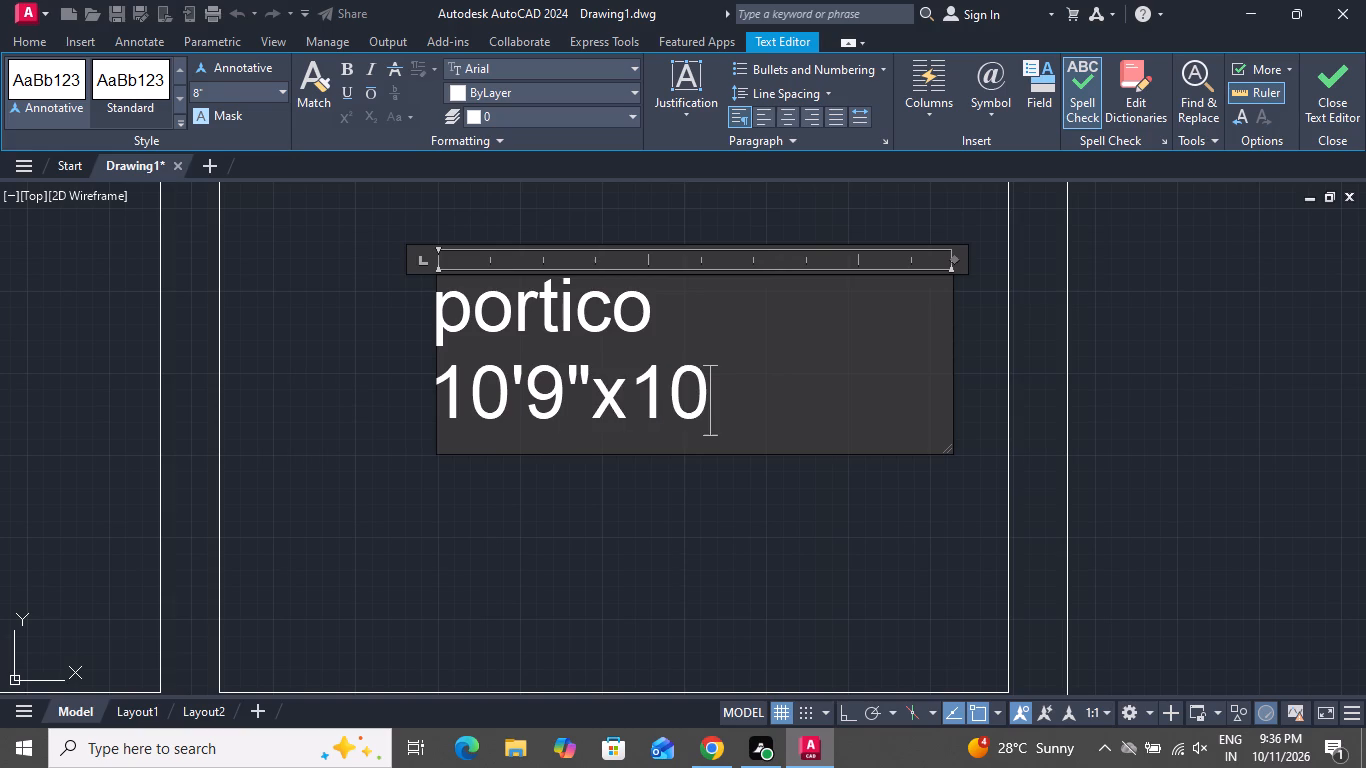
text('9)
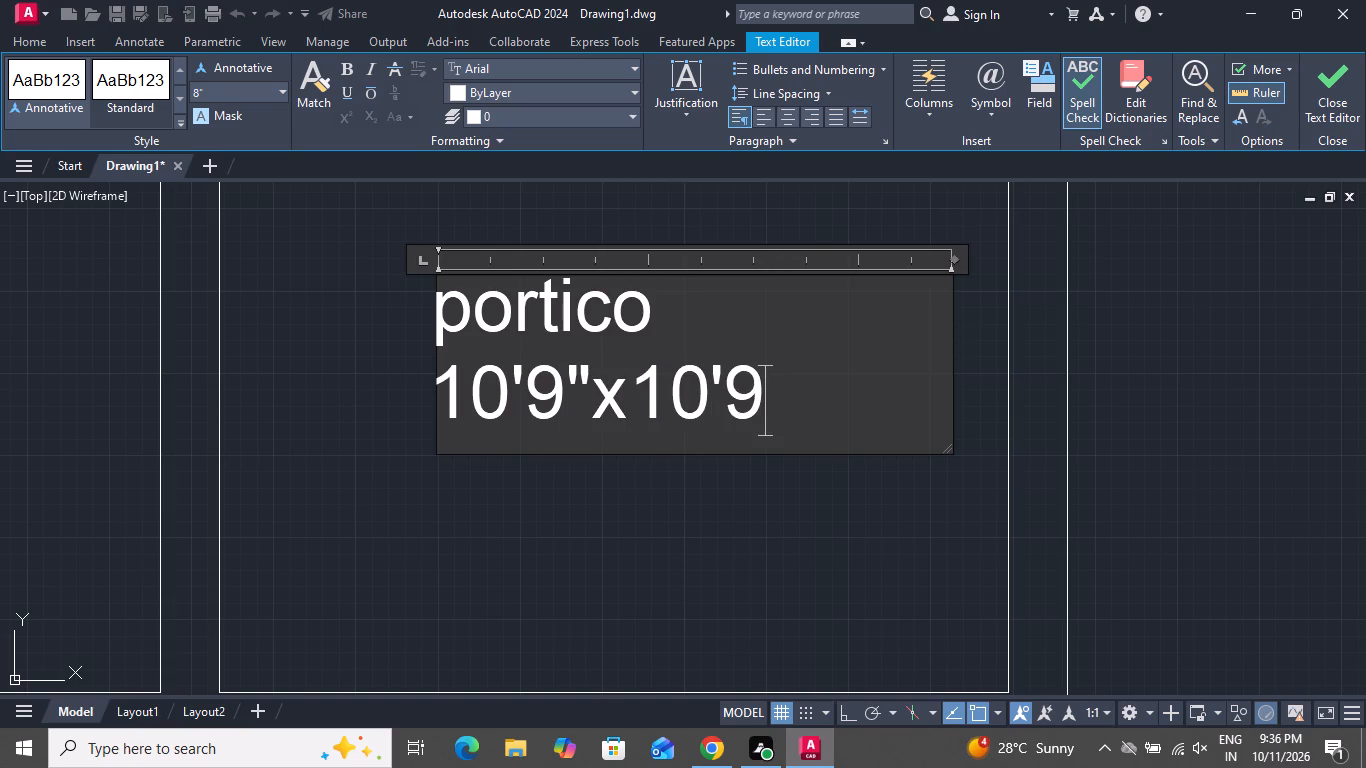
key(shift+quotedbl)
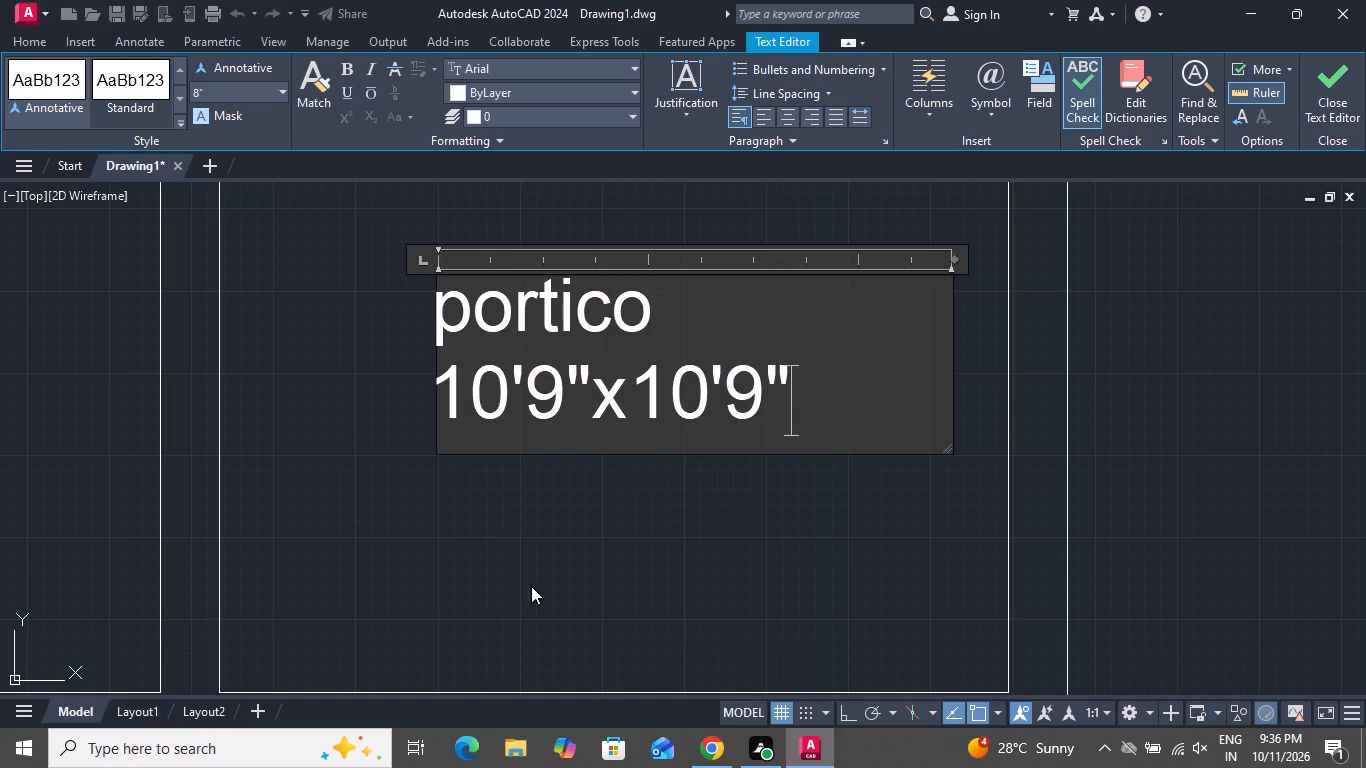
click(531, 586)
Change the room name in the label of the small left room below the top-left bedroom to "toilet".
scroll(547, 563, down, 4)
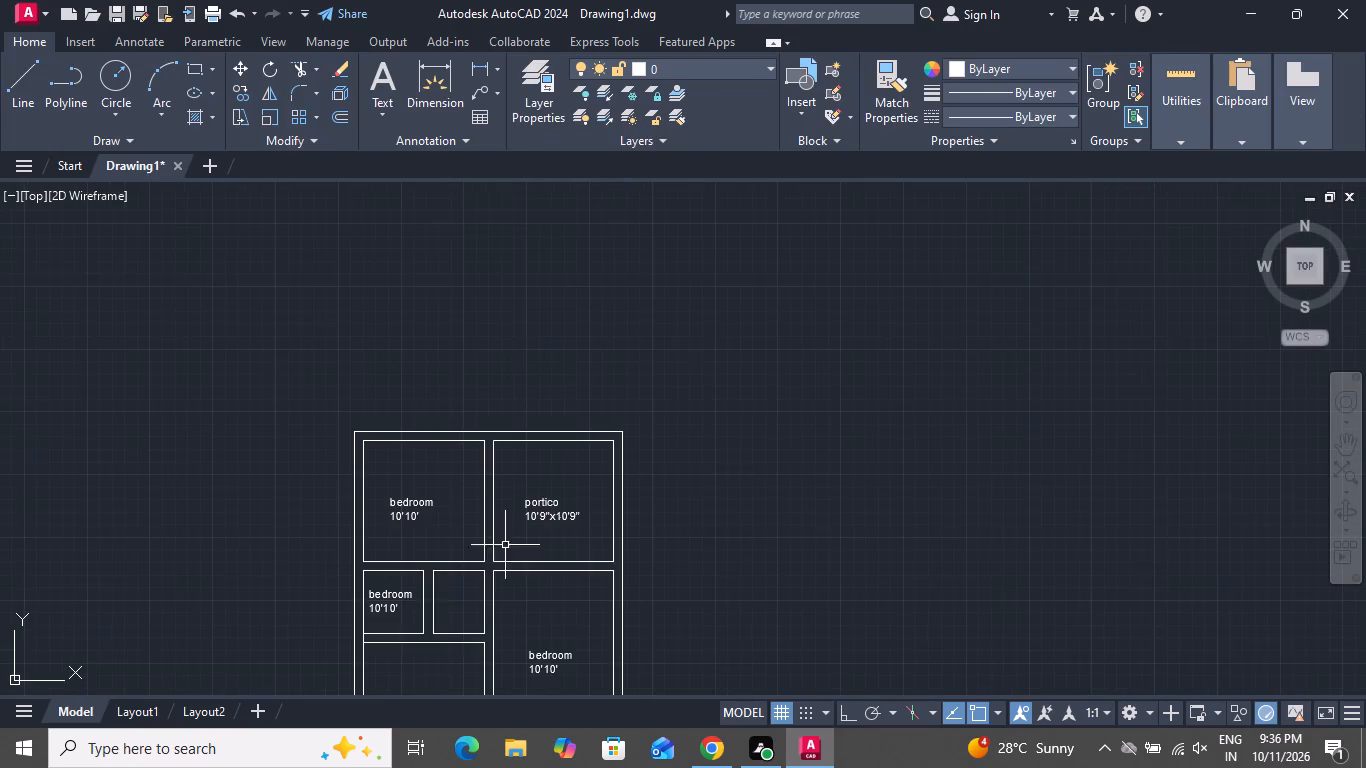
scroll(374, 616, up, 4)
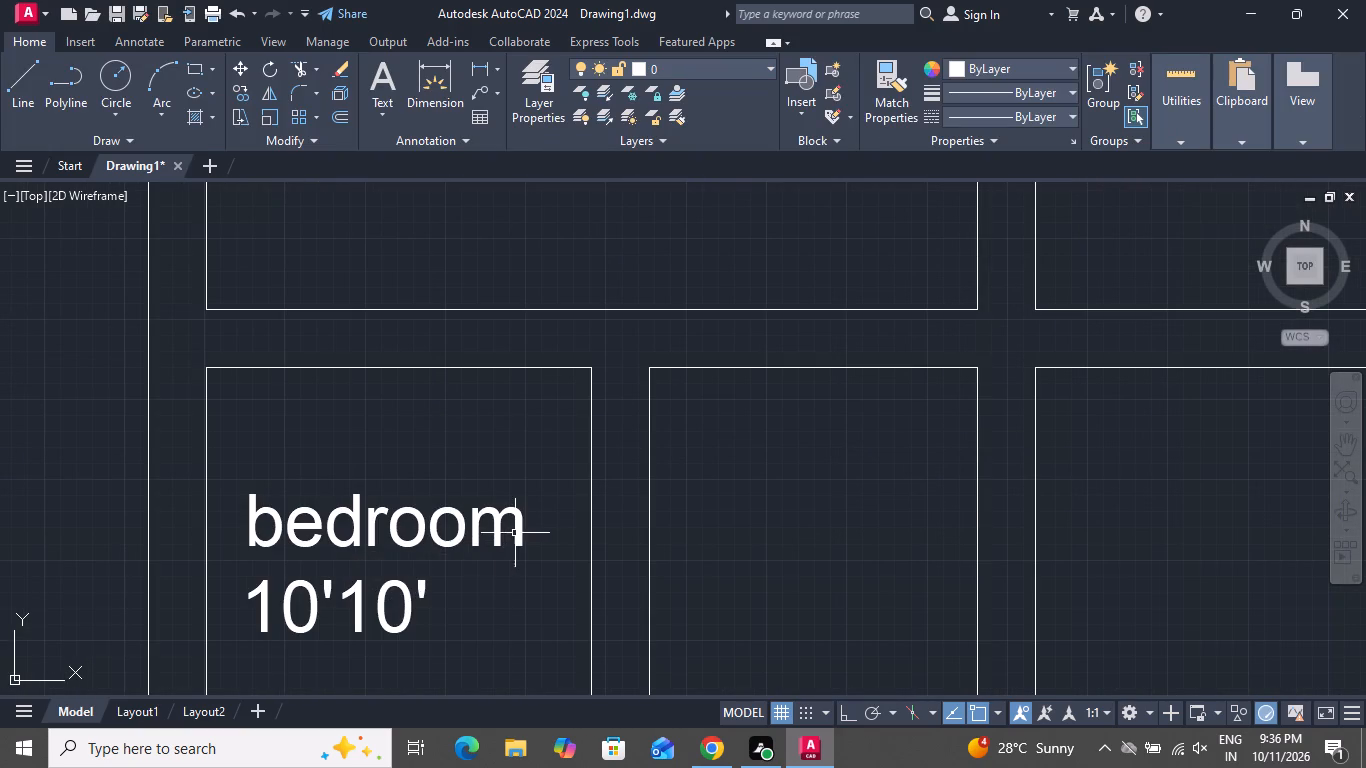
double_click(518, 531)
double_click(521, 531)
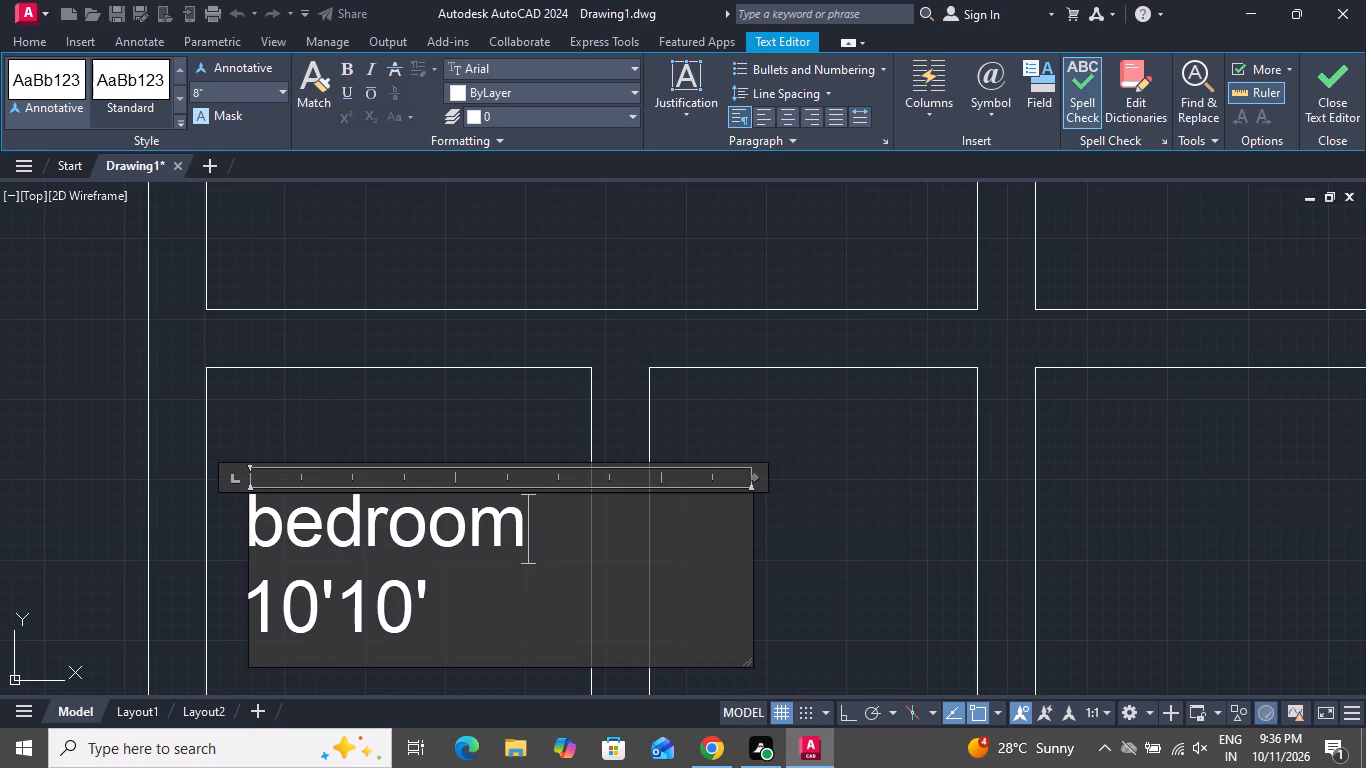
key(BackSpace)
key(BackSpace)
key(BackSpace)
key(BackSpace)
key(BackSpace)
key(BackSpace)
key(BackSpace)
key(BackSpace)
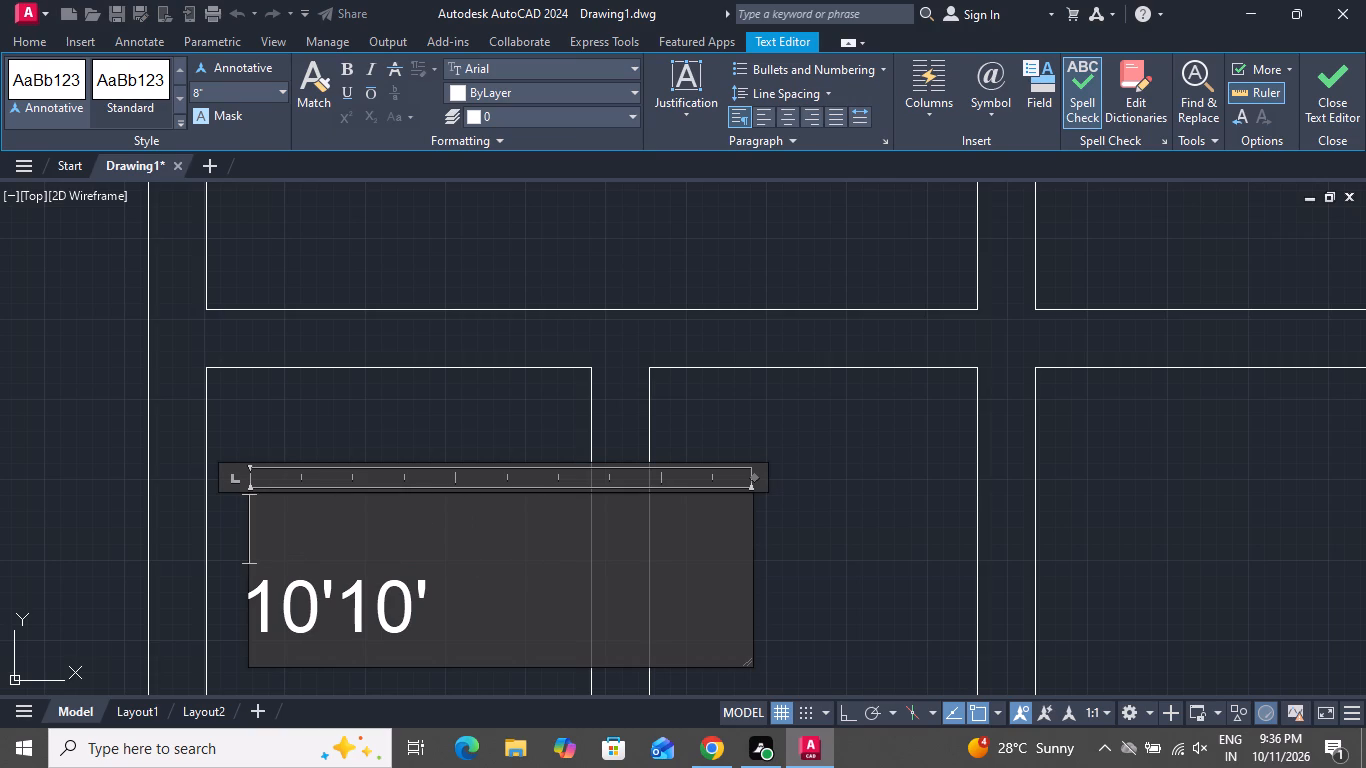
text(toilet)
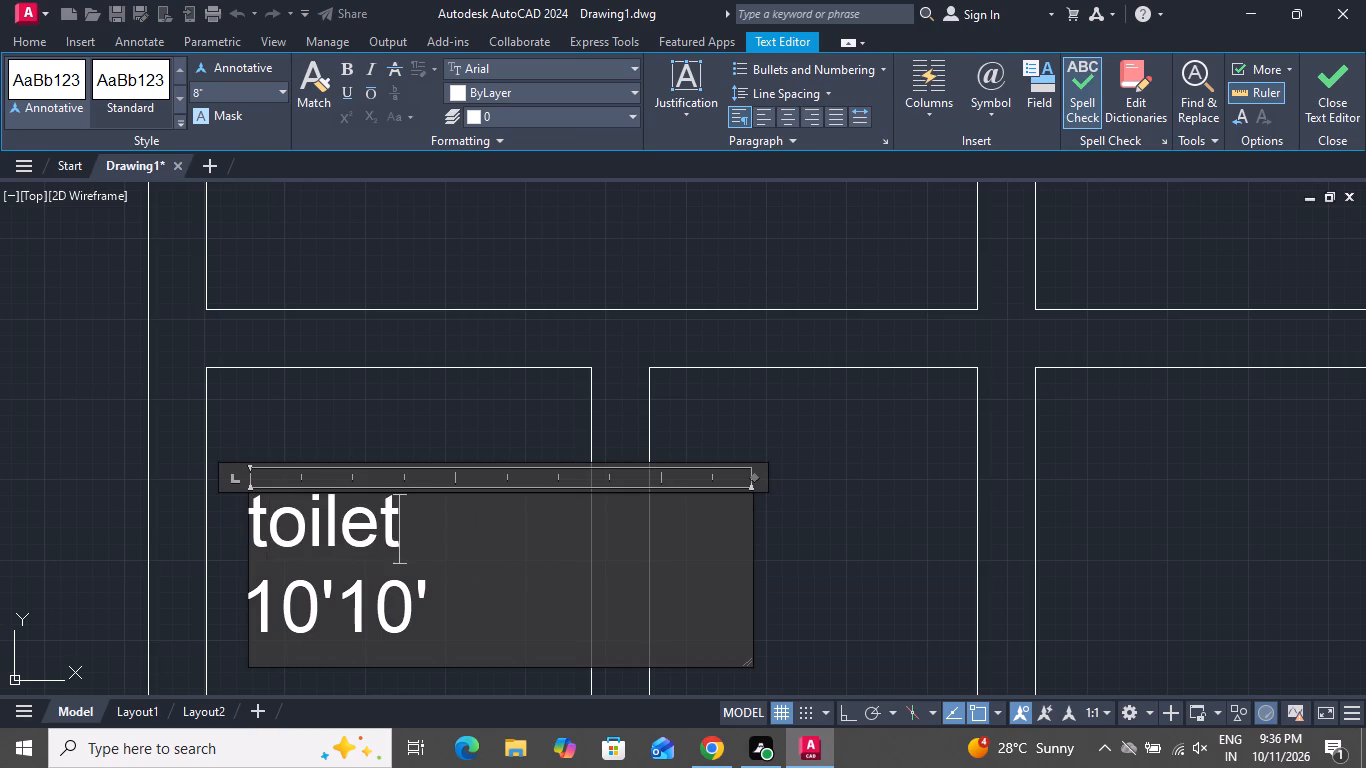
Replace the size line in the toilet label with 5'x5'3" and finish editing the text.
click(490, 645)
key(BackSpace)
key(BackSpace)
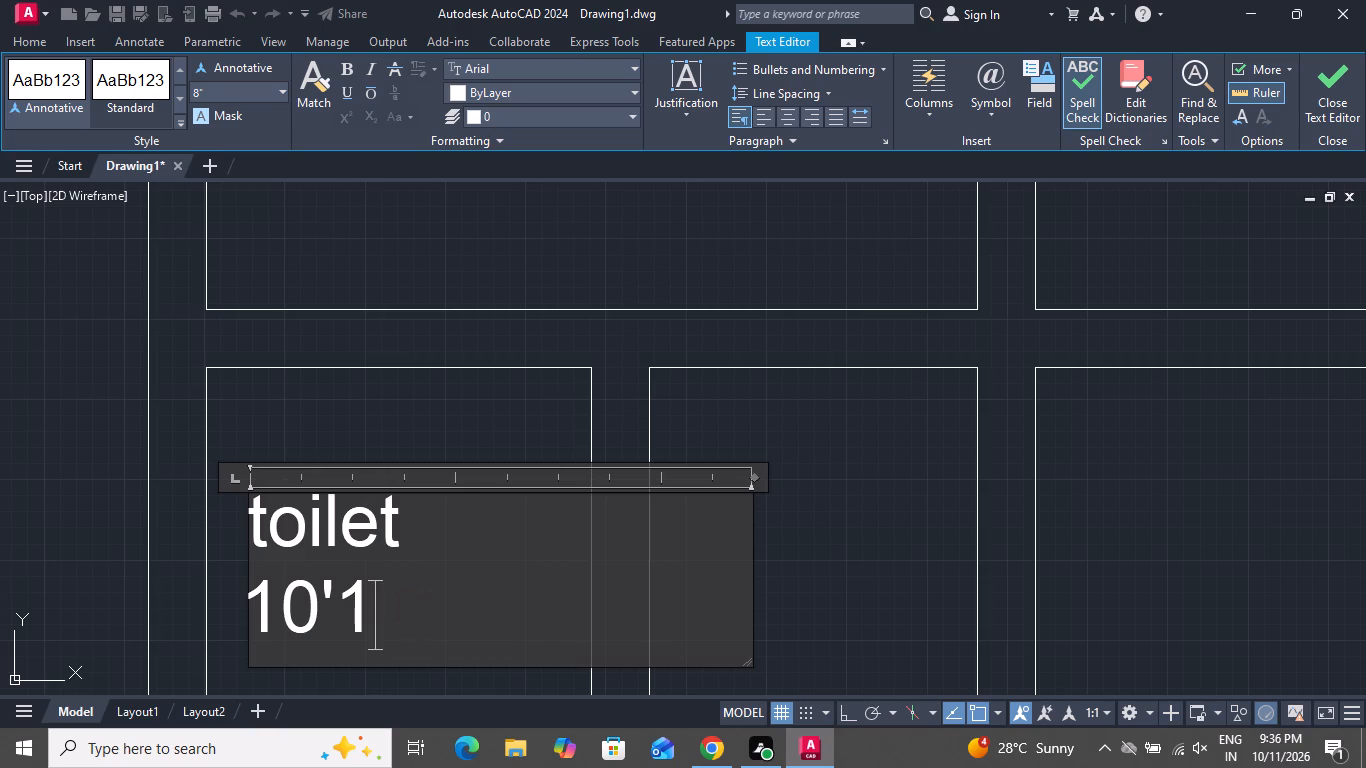
key(BackSpace)
key(BackSpace)
key(BackSpace)
key(BackSpace)
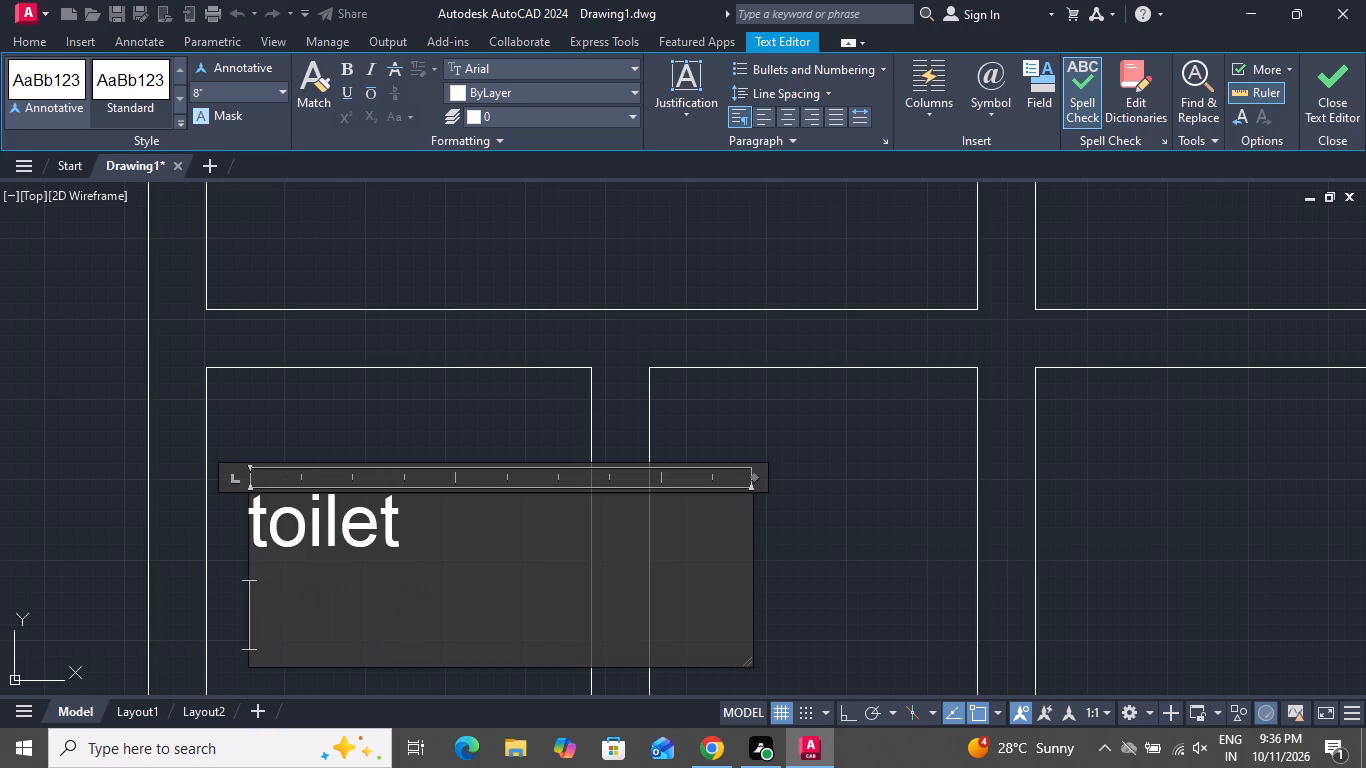
text(5')
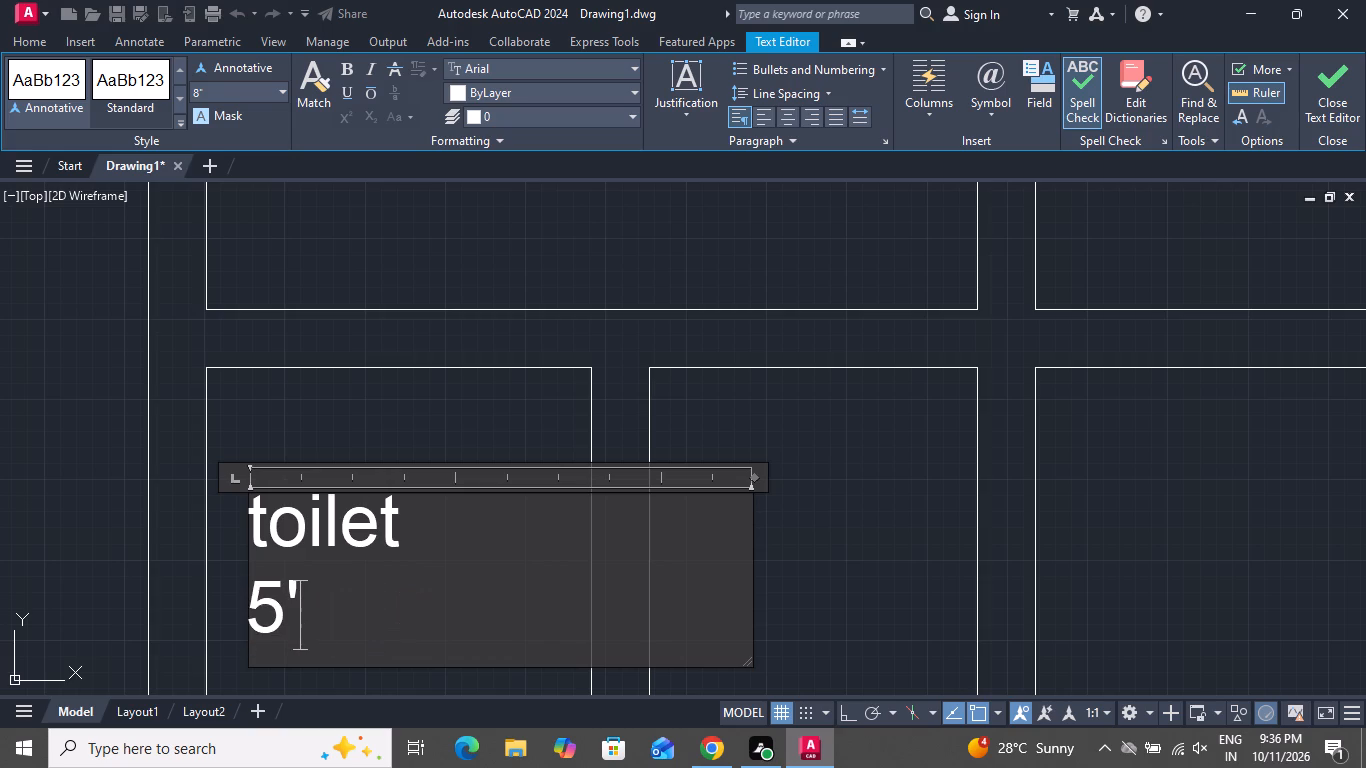
key(x)
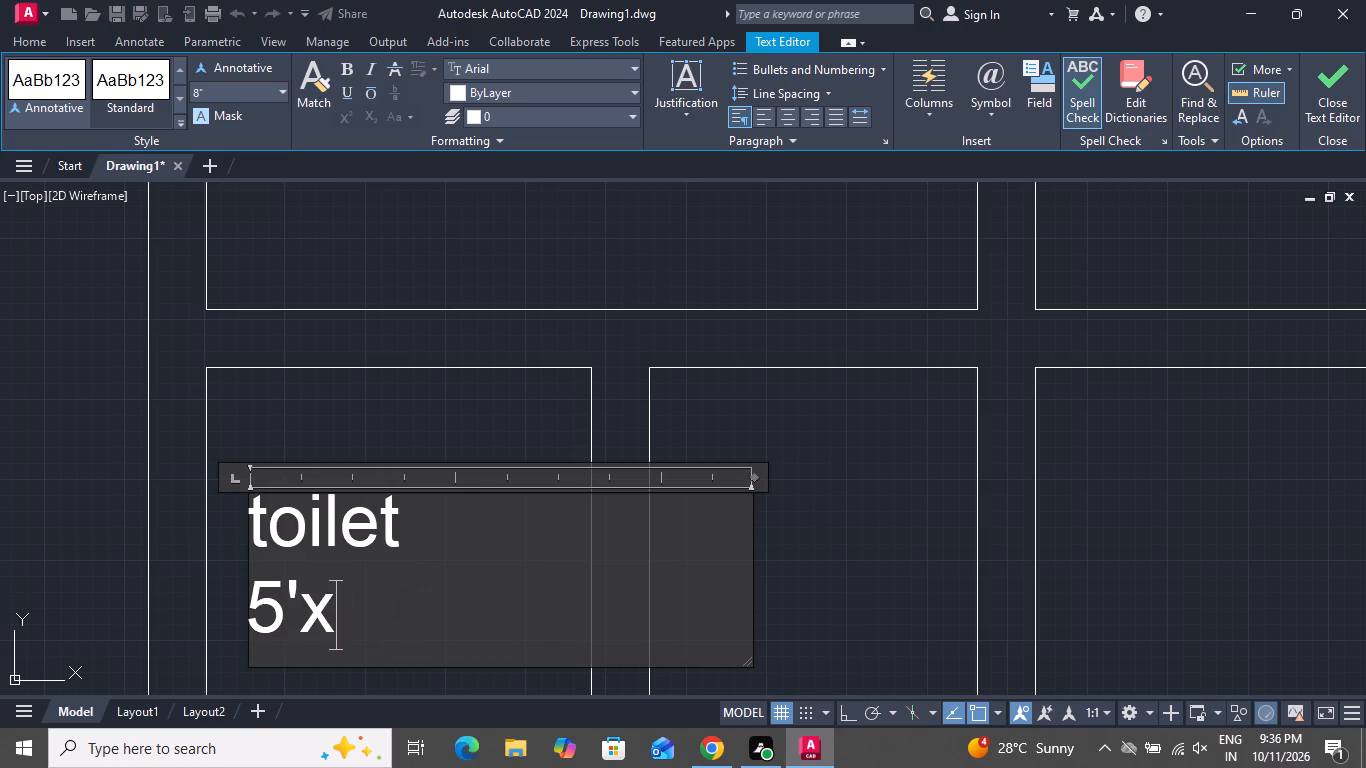
text(5'3")
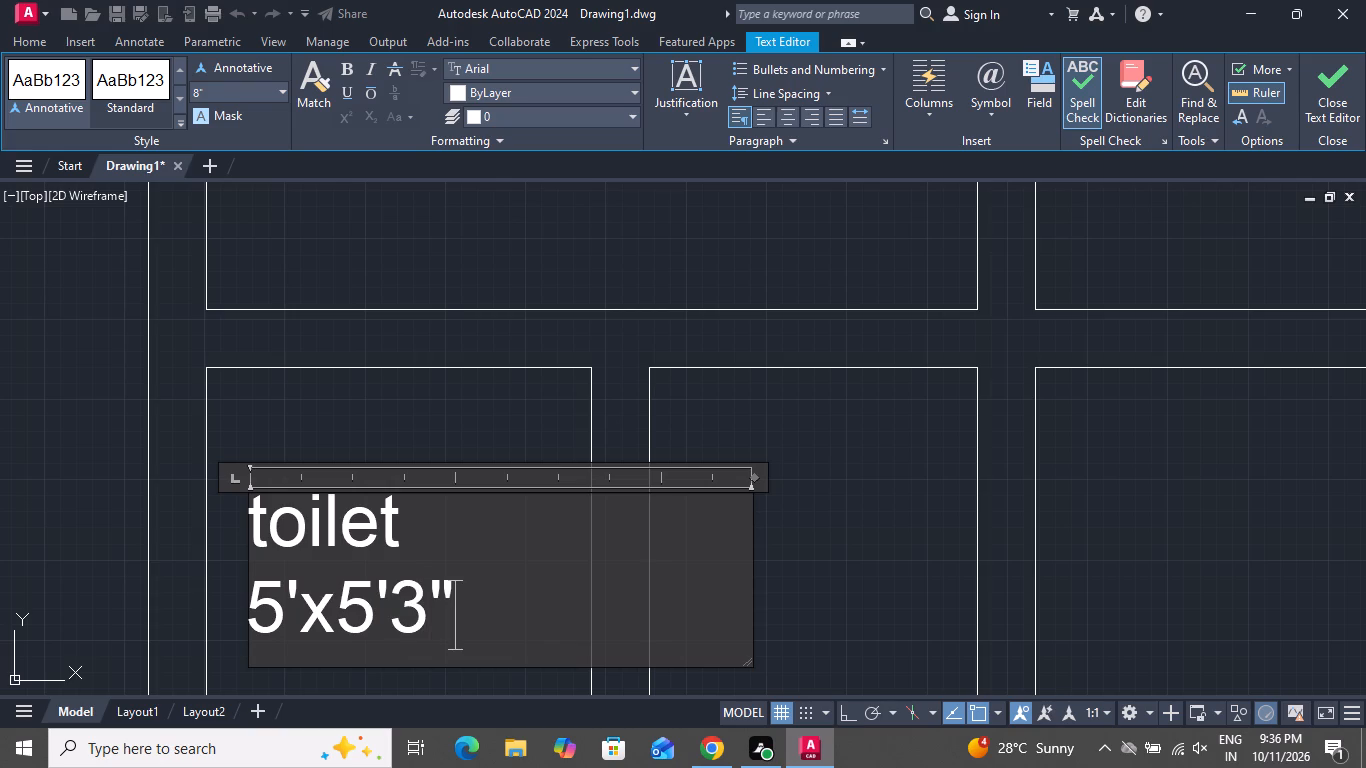
click(882, 506)
Change the room name in the tall right-hand room's label to "HALL".
scroll(860, 438, down, 3)
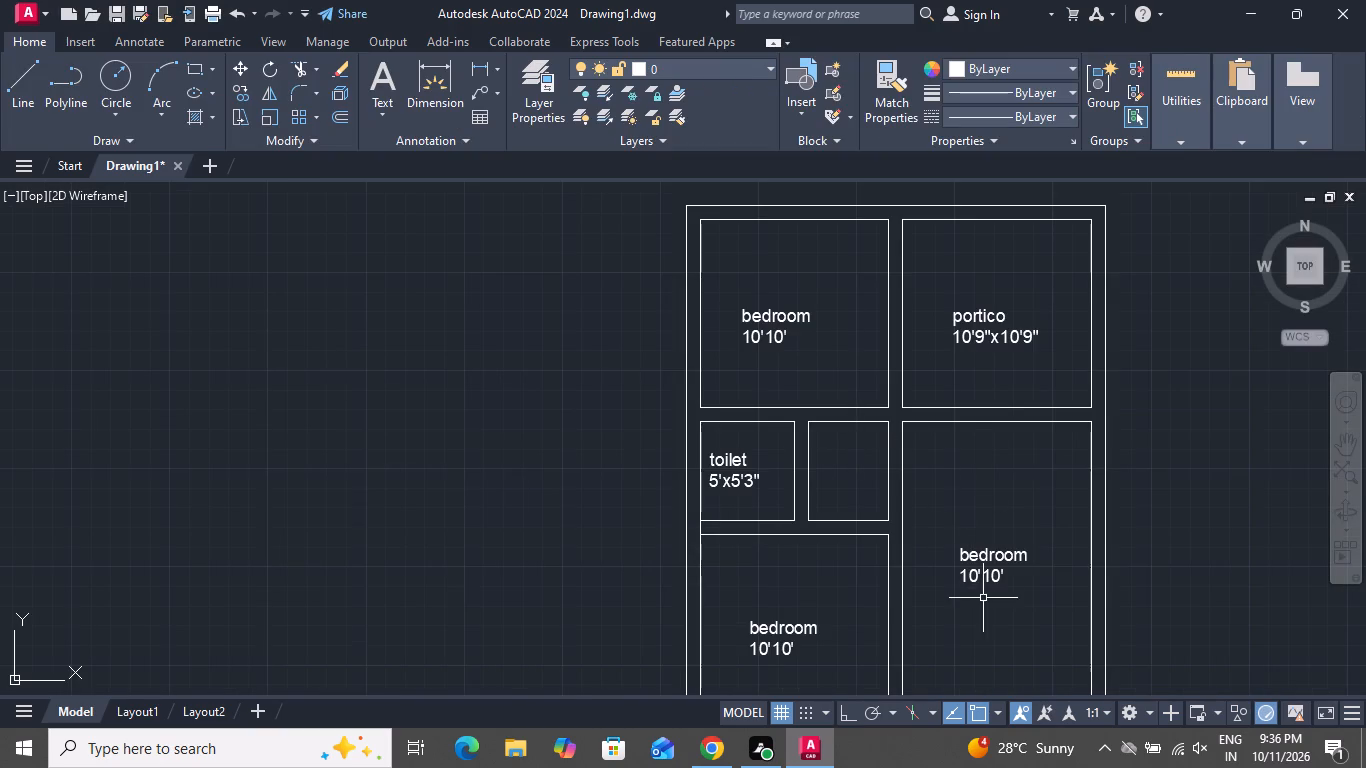
scroll(984, 598, up, 3)
double_click(1135, 435)
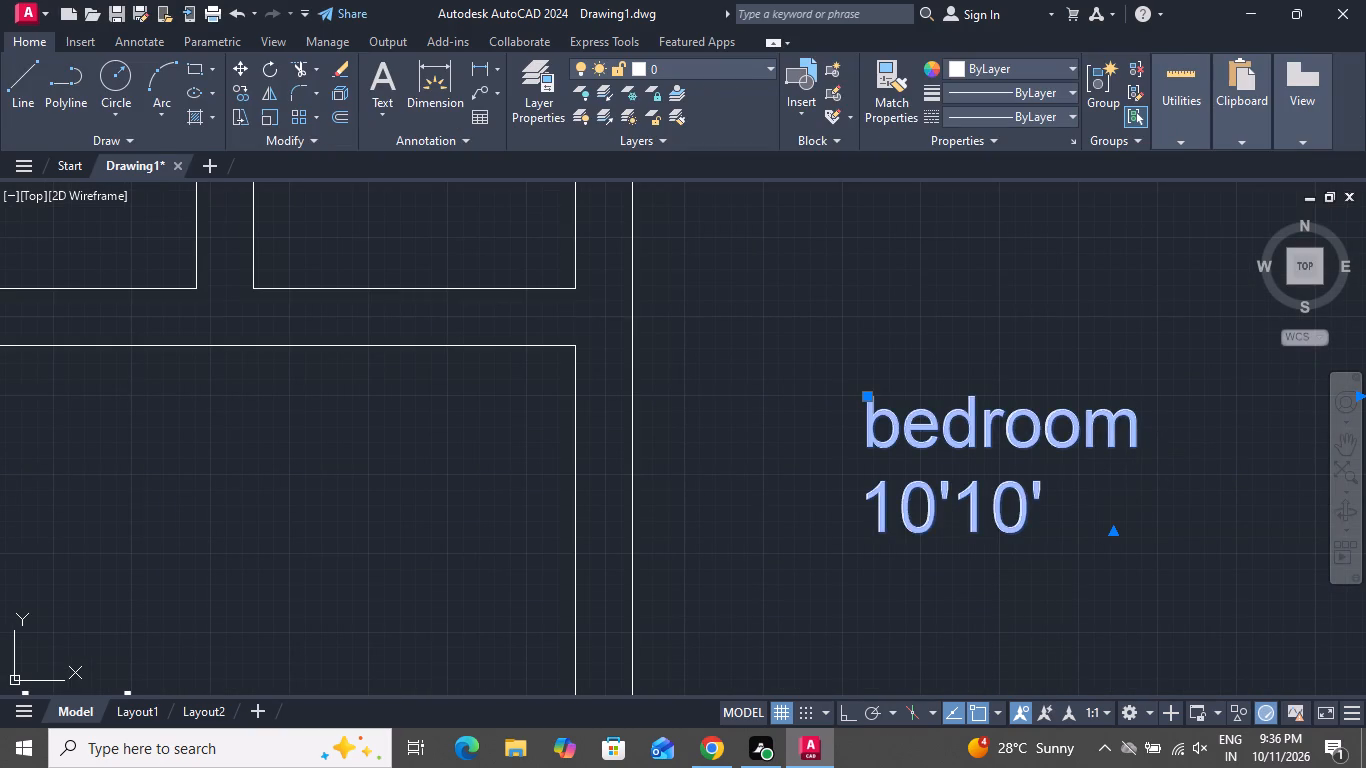
key(BackSpace)
key(BackSpace)
key(BackSpace)
key(BackSpace)
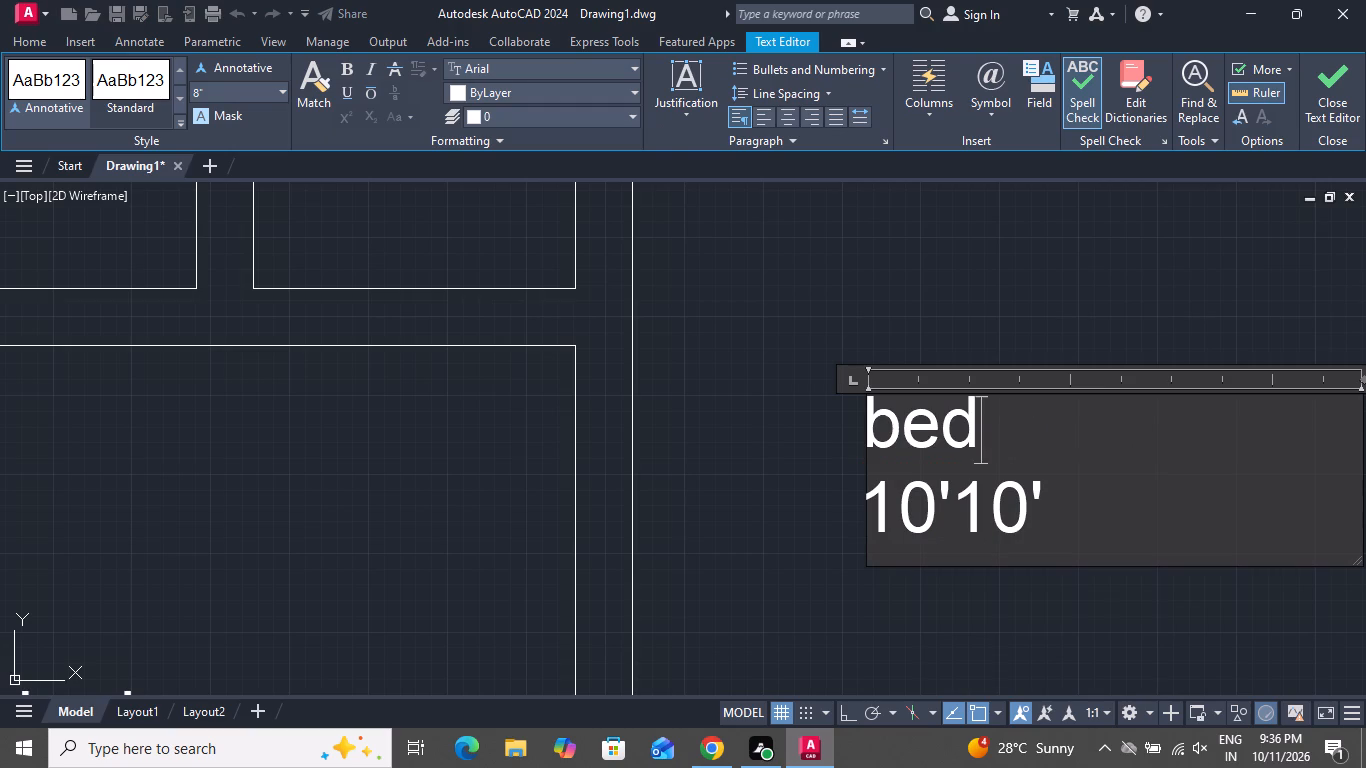
key(BackSpace)
key(BackSpace)
key(BackSpace)
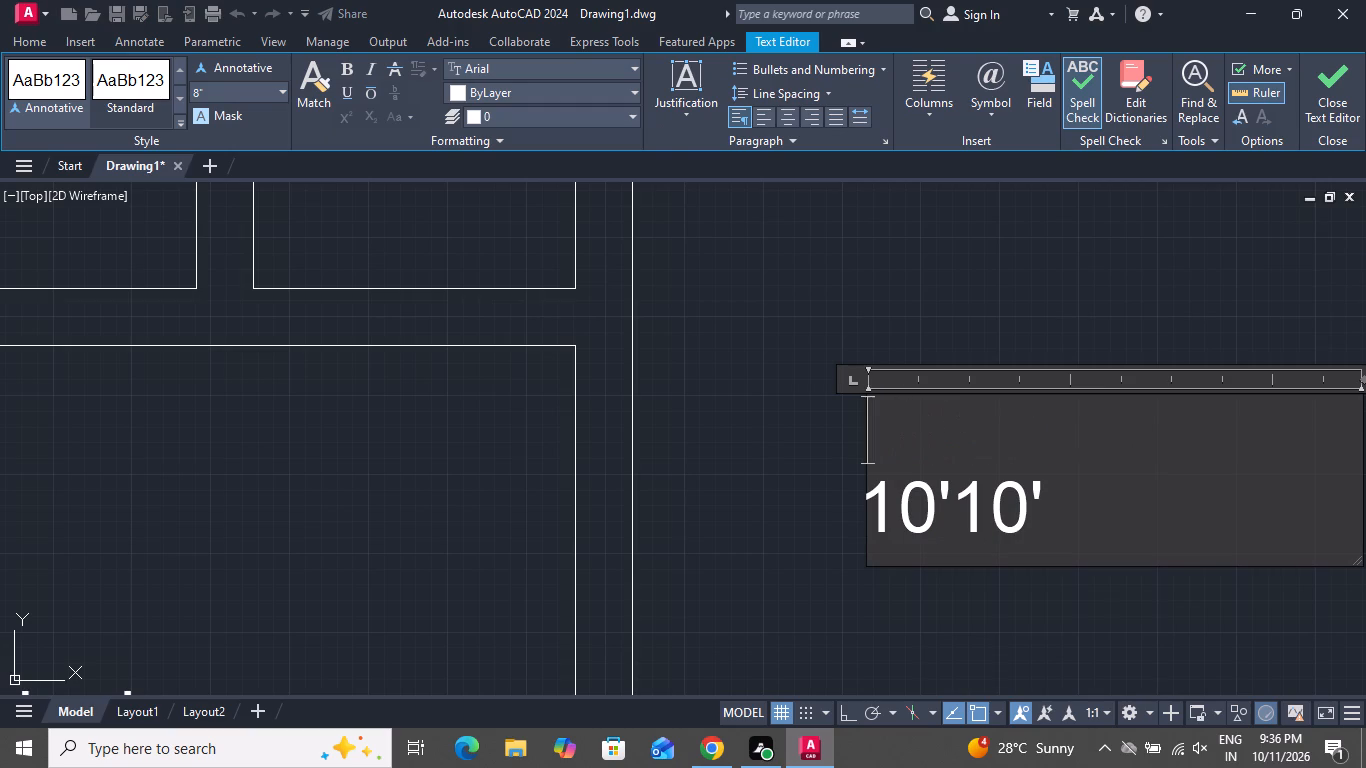
text(HA)
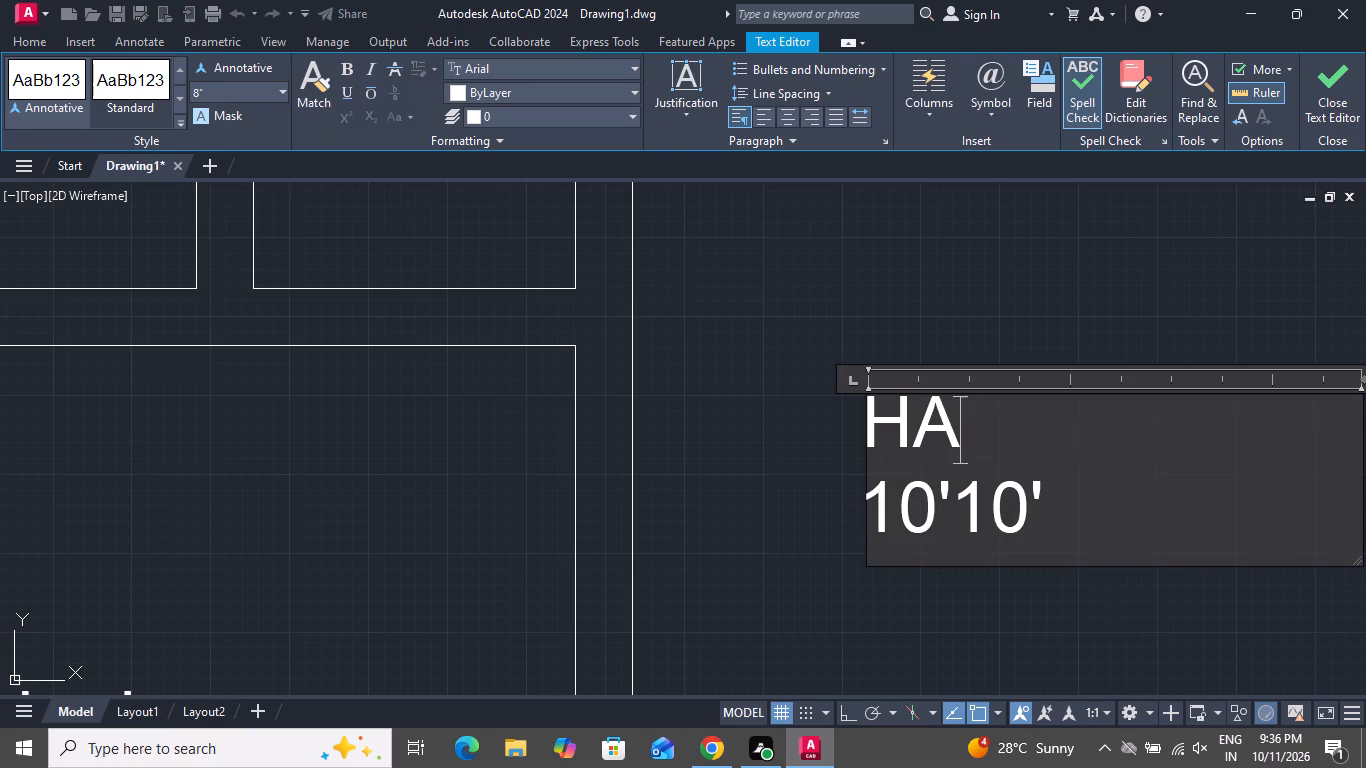
text(LL)
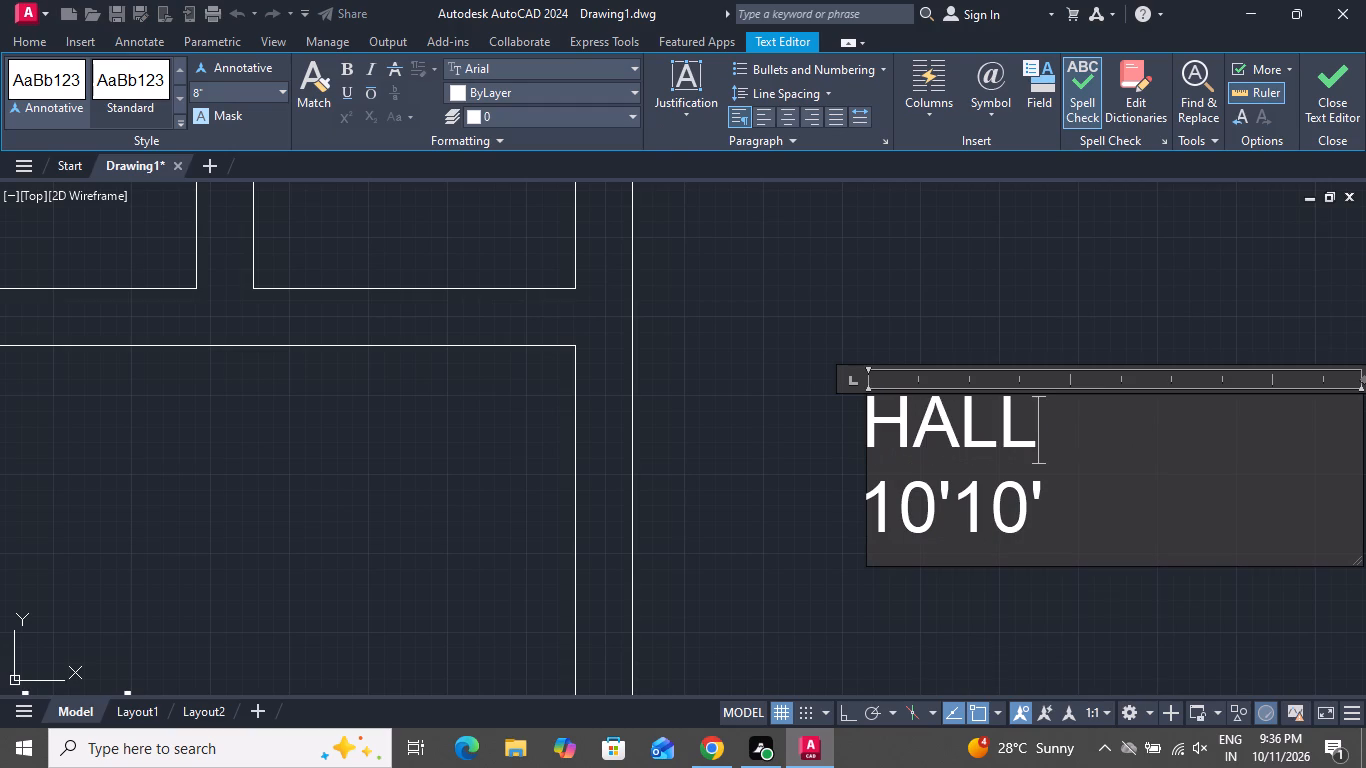
Change the size line in the HALL label to 10'x16' and finish editing the text.
click(1103, 515)
key(BackSpace)
key(BackSpace)
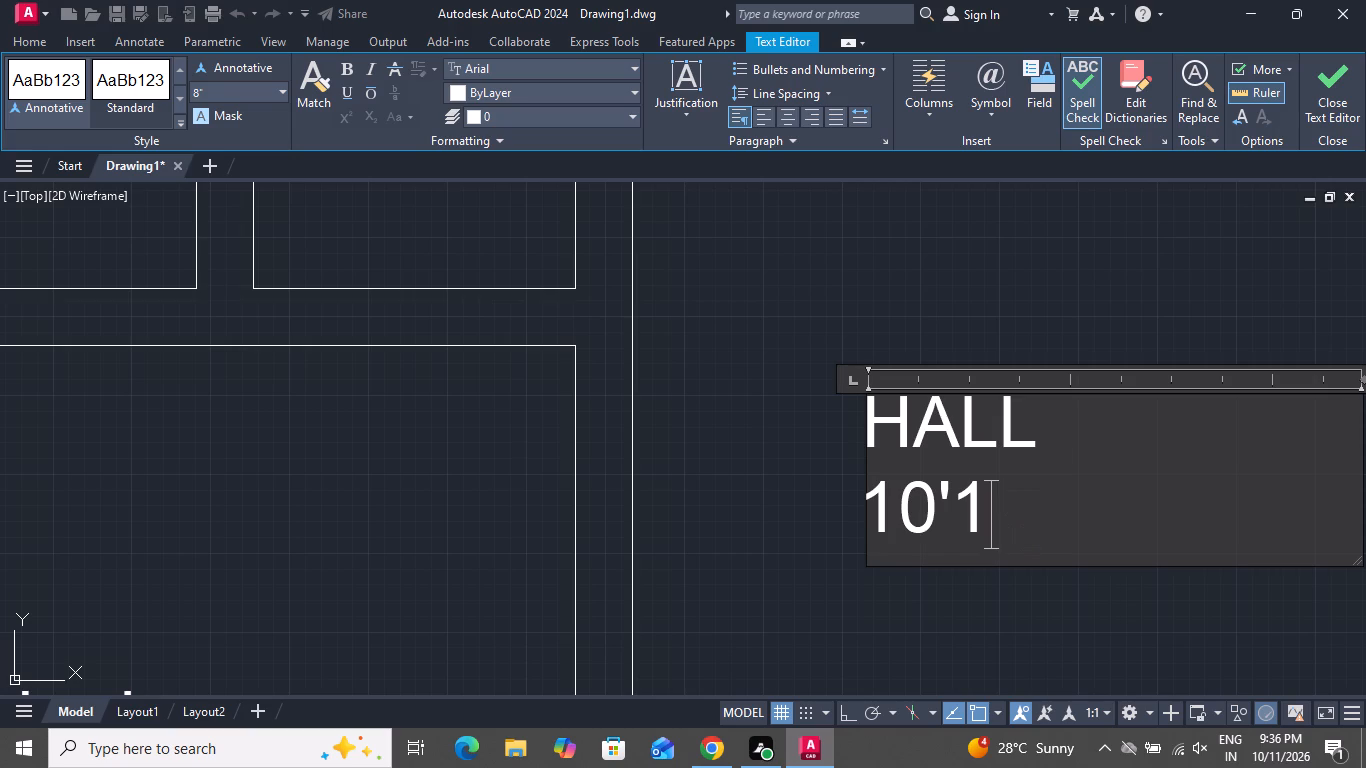
key(BackSpace)
key(x)
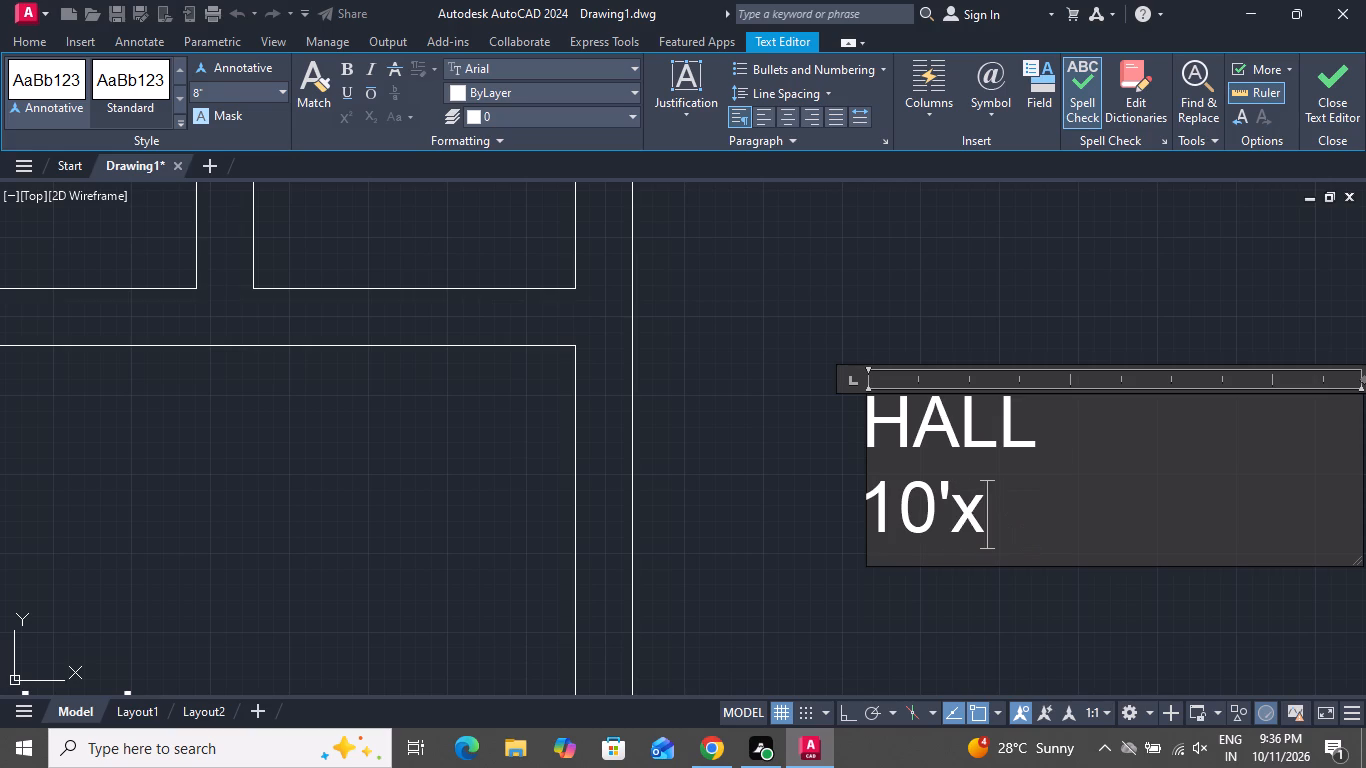
text(16')
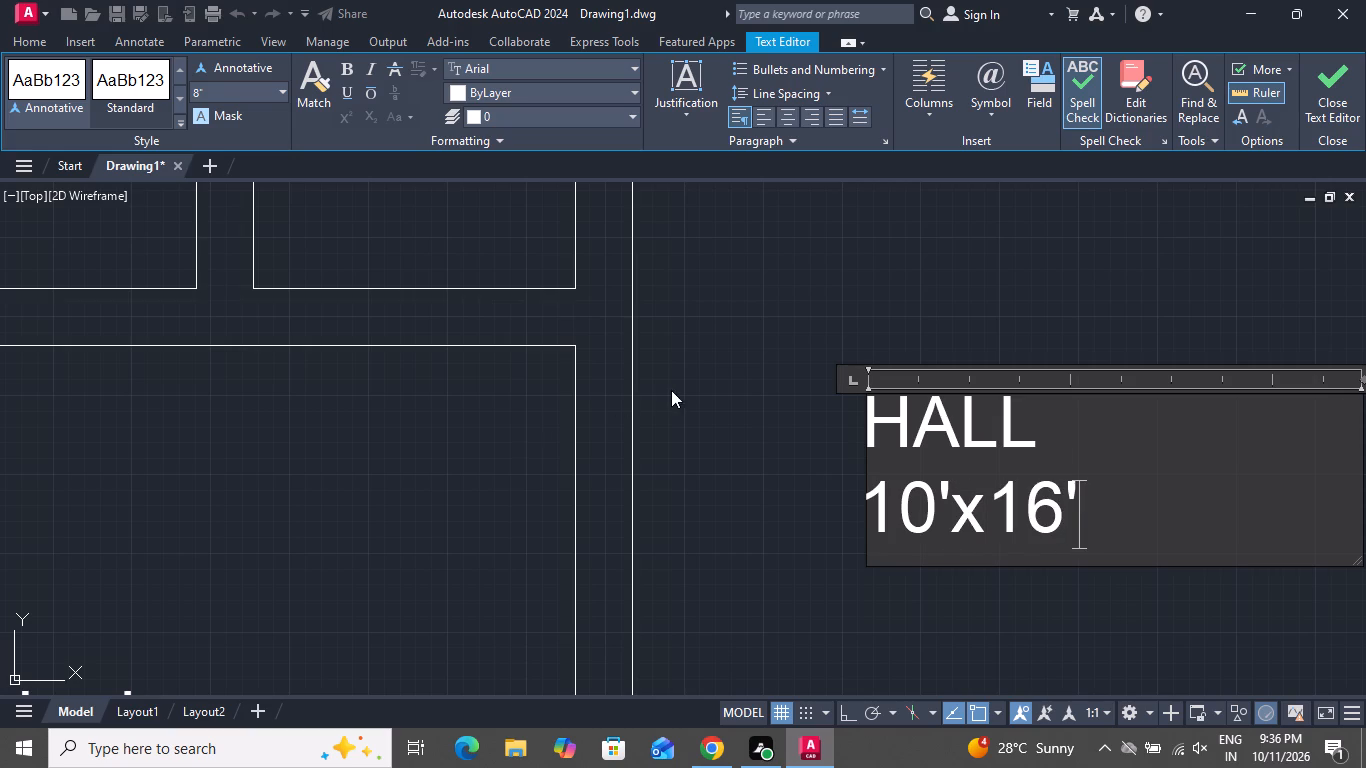
click(677, 388)
Change the size line in the label of the plan's bottom-left room to 10'x8'.
scroll(736, 374, down, 3)
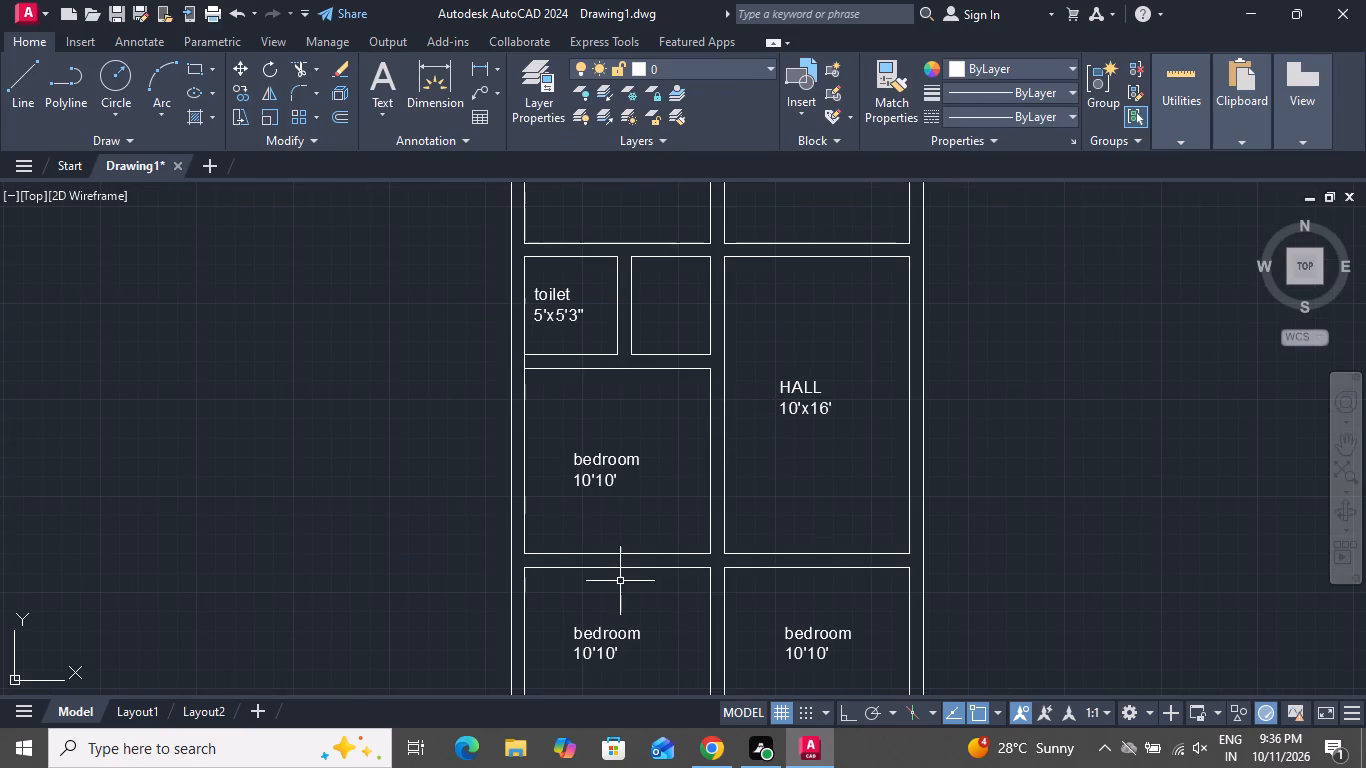
scroll(608, 646, up, 4)
scroll(764, 547, down, 1)
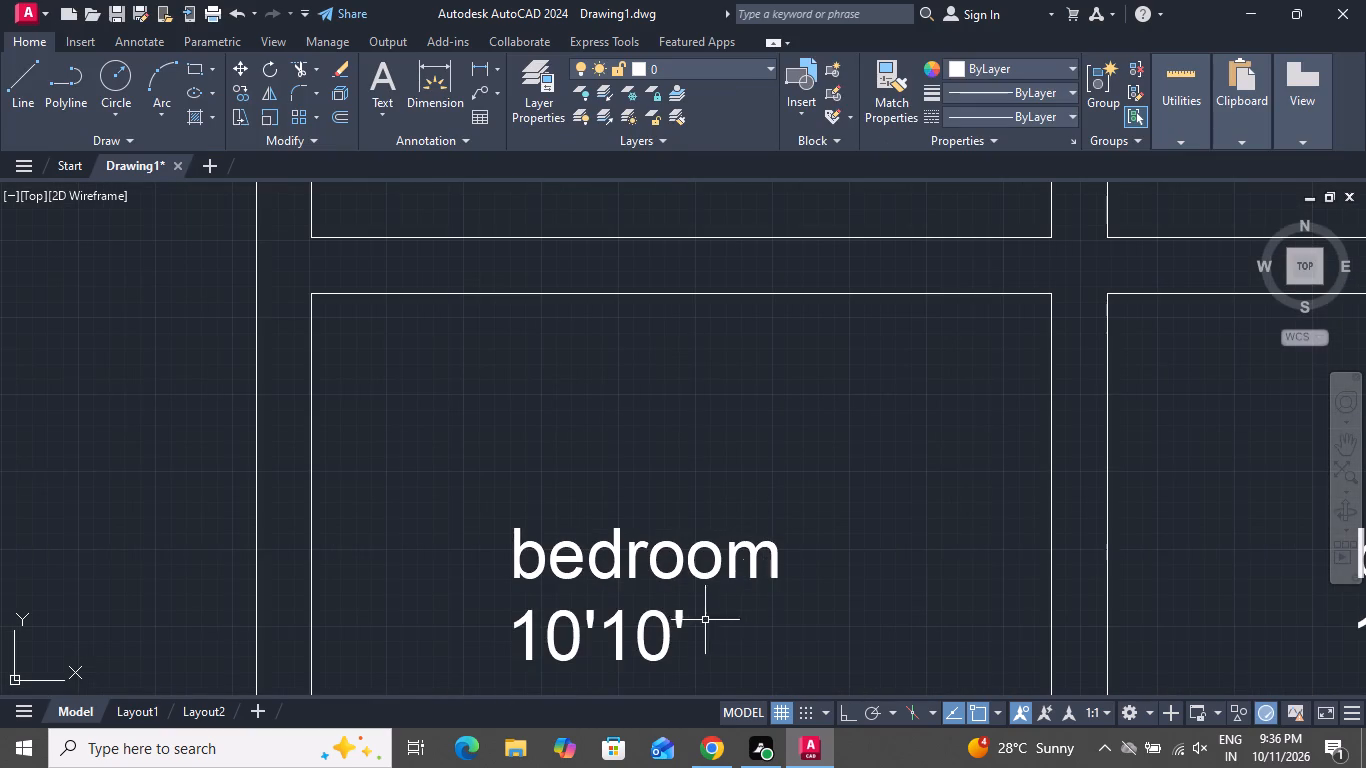
double_click(670, 622)
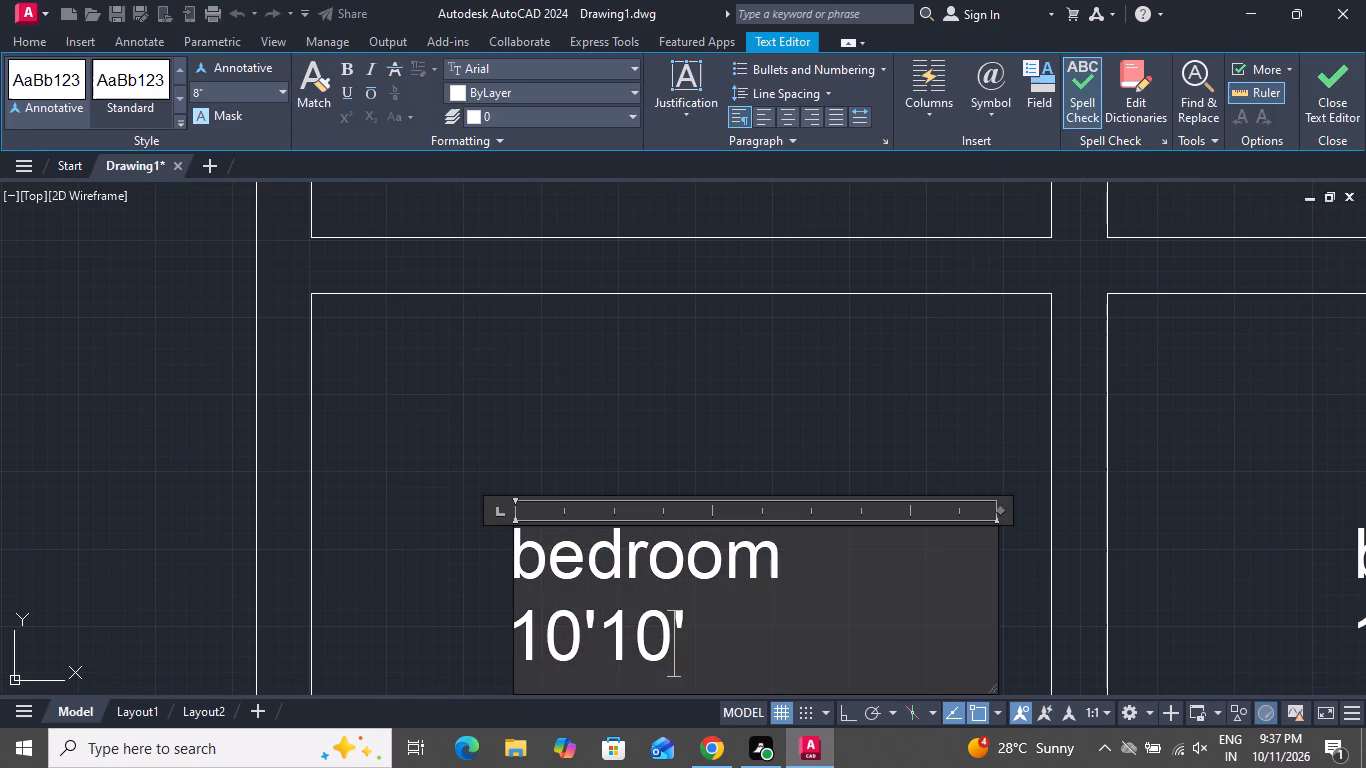
click(704, 632)
key(BackSpace)
key(BackSpace)
key(BackSpace)
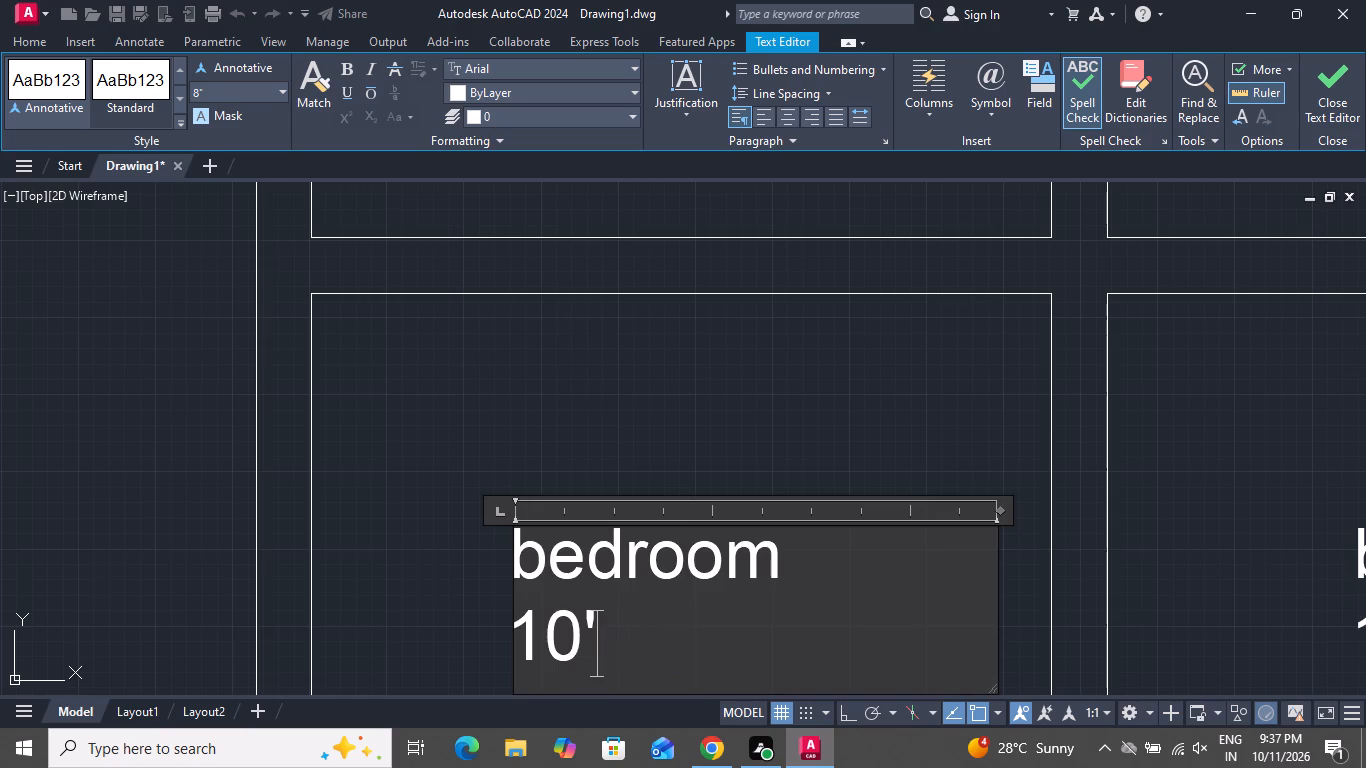
key(x)
text(8')
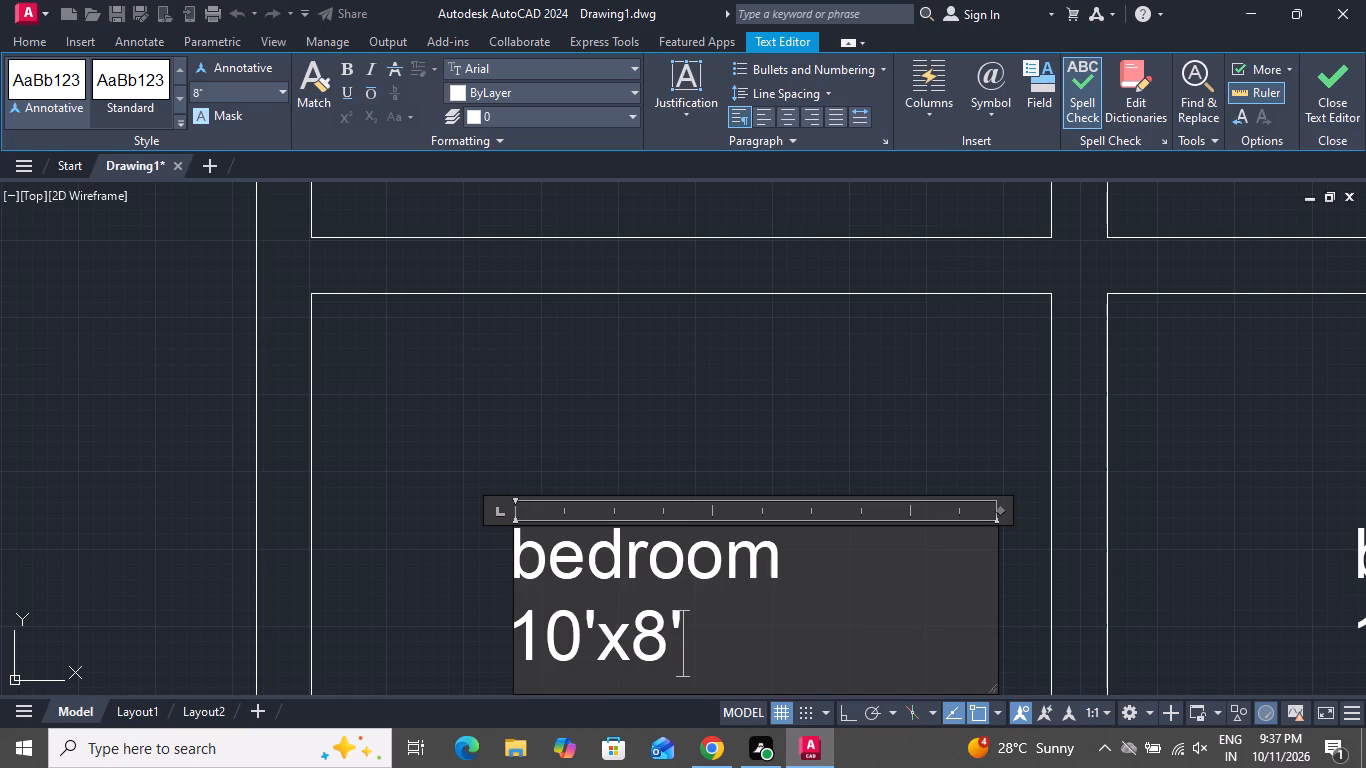
Change the room name in the bottom-left room's label to "kitchen" and finish editing the text.
scroll(705, 549, down, 4)
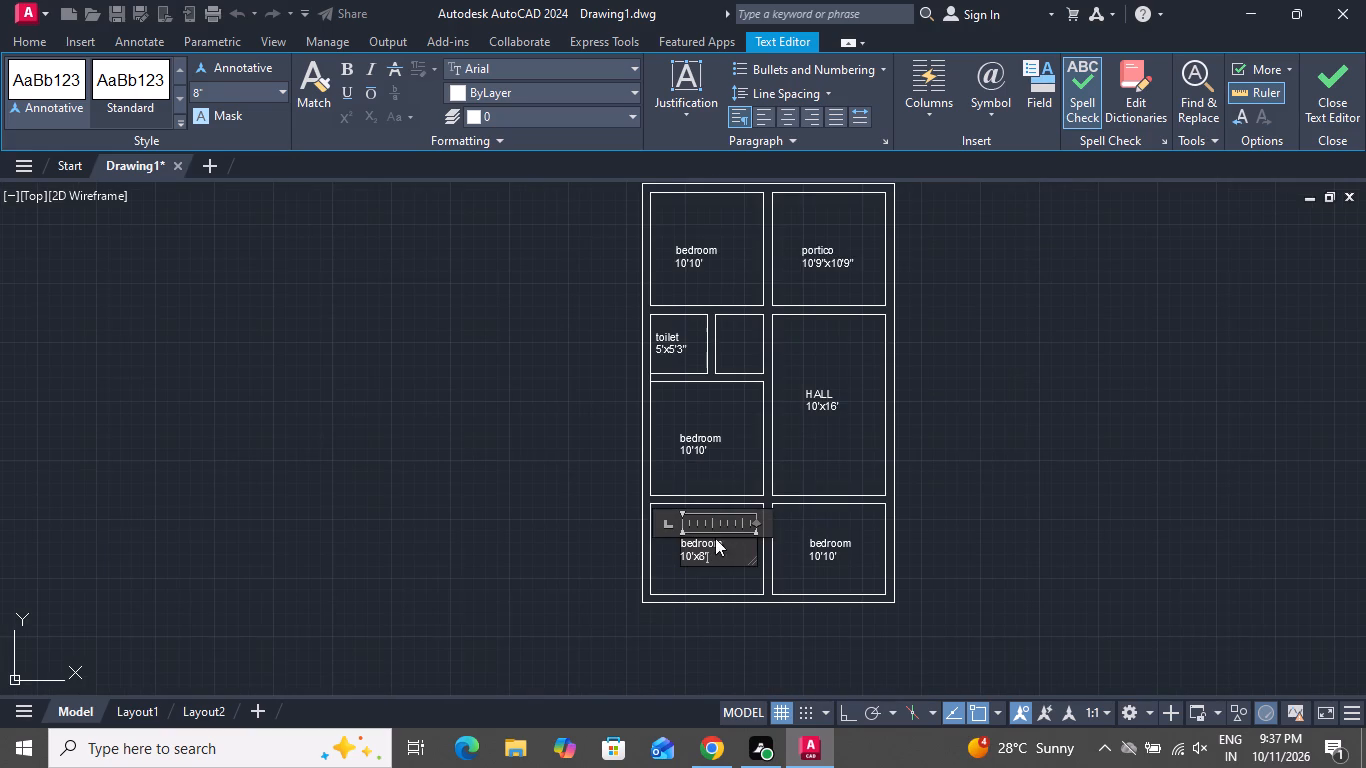
scroll(716, 455, up, 2)
scroll(732, 612, down, 2)
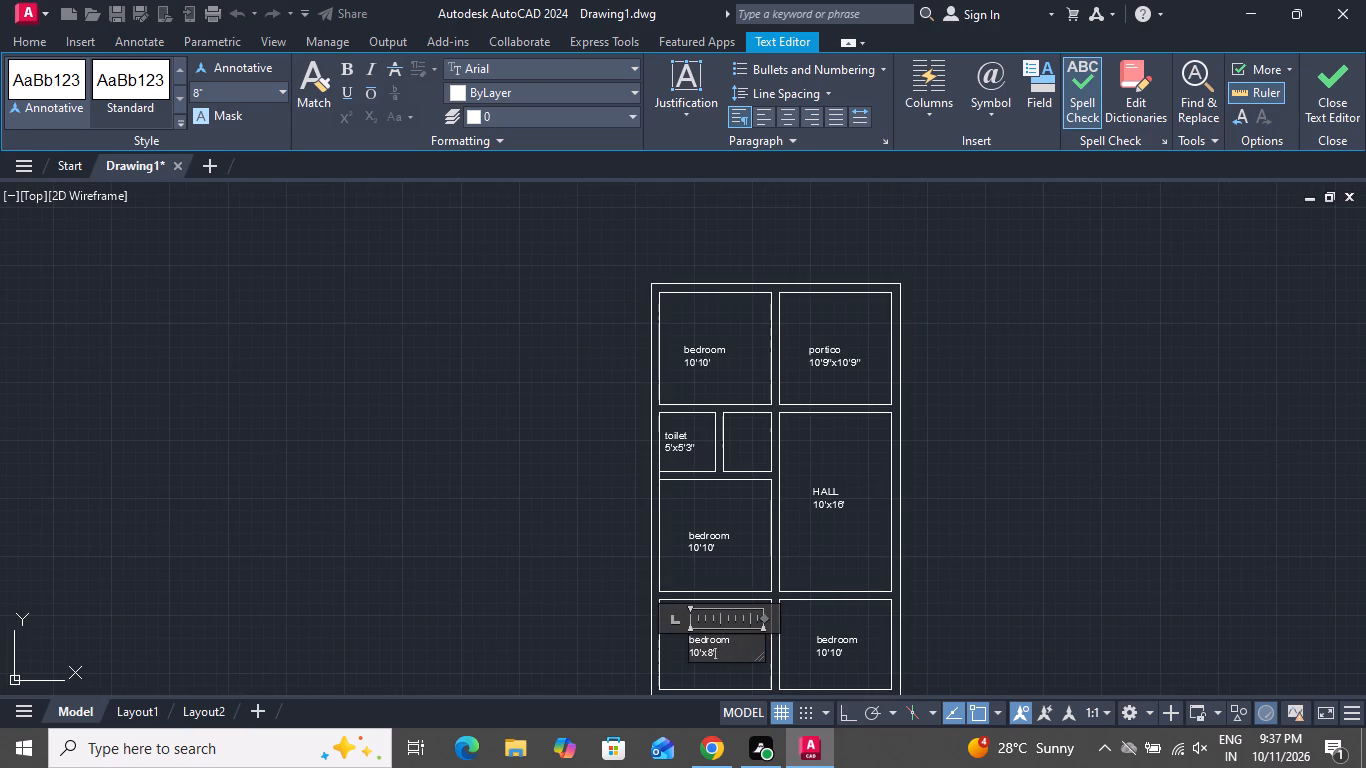
scroll(737, 651, up, 3)
click(724, 608)
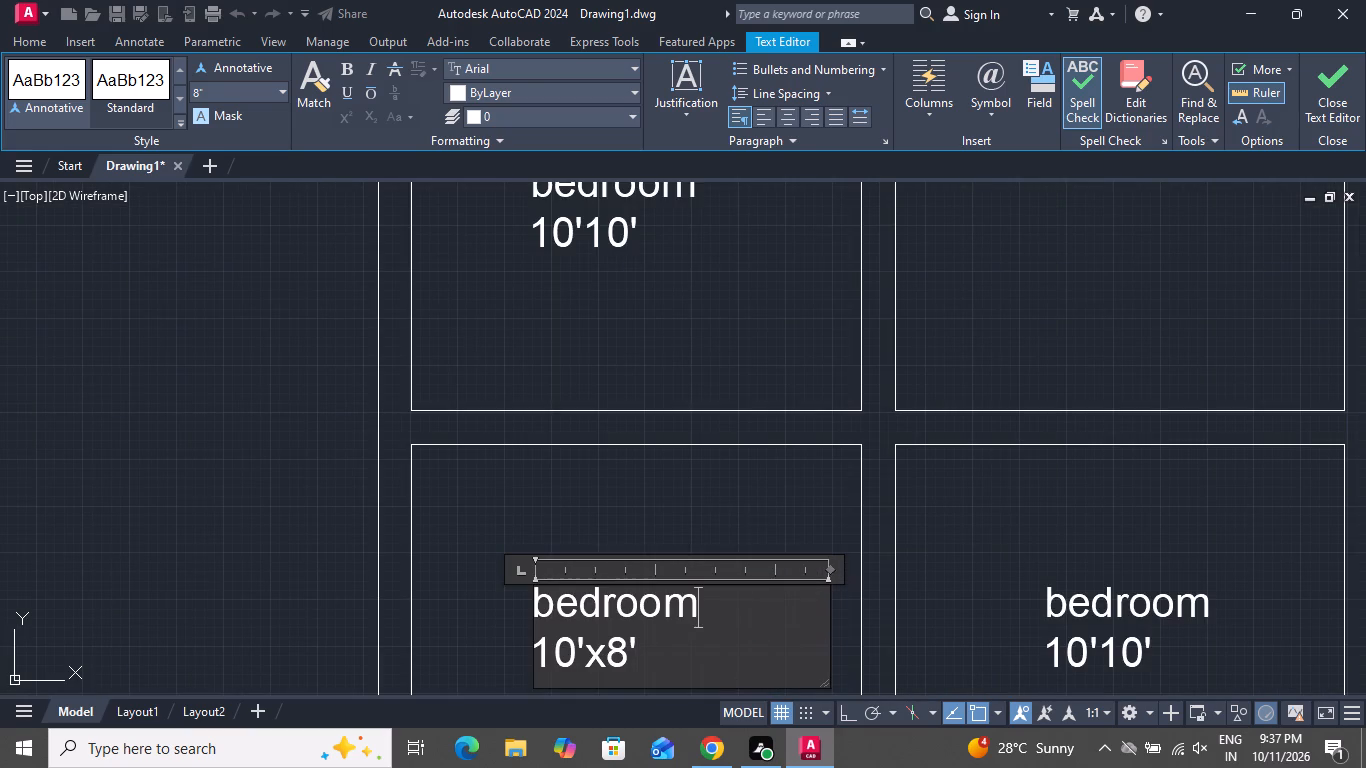
key(BackSpace)
key(BackSpace)
key(BackSpace)
key(BackSpace)
key(BackSpace)
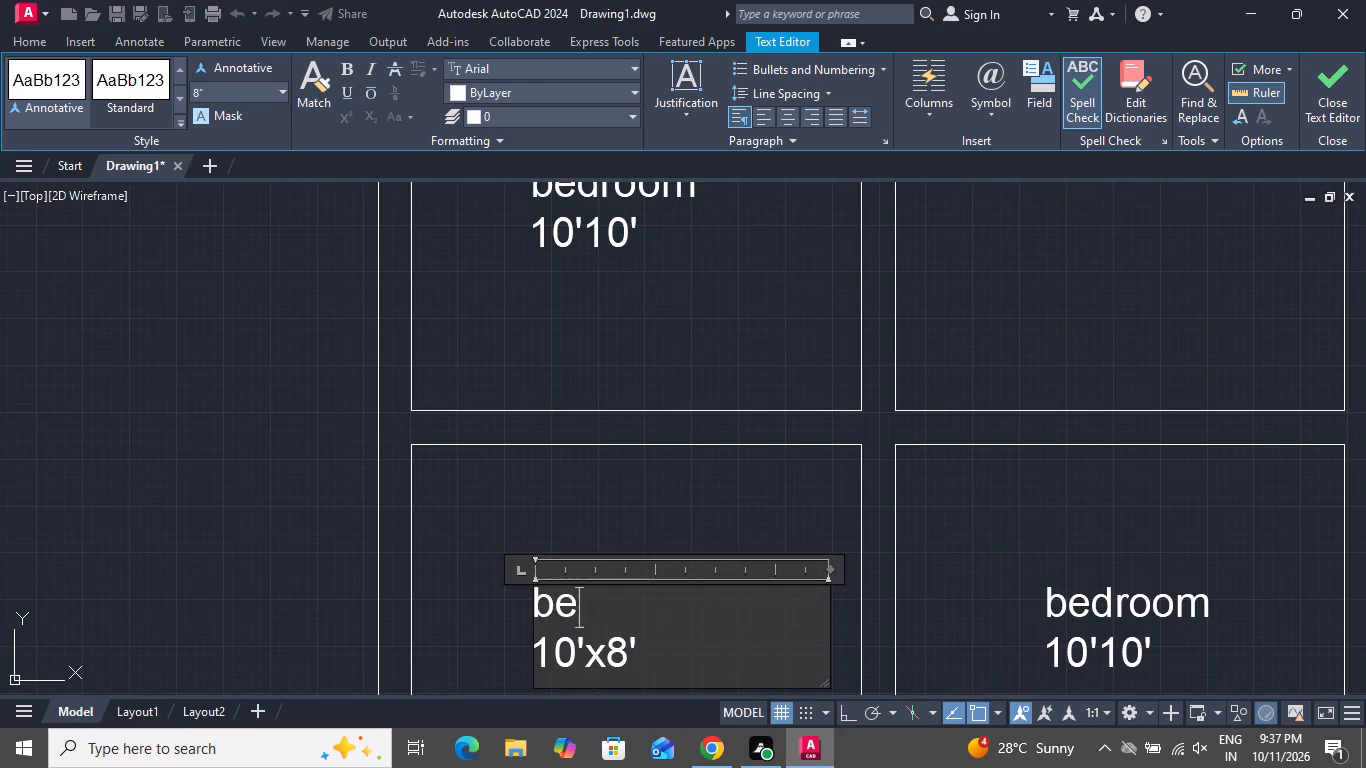
key(BackSpace)
key(BackSpace)
text(ki)
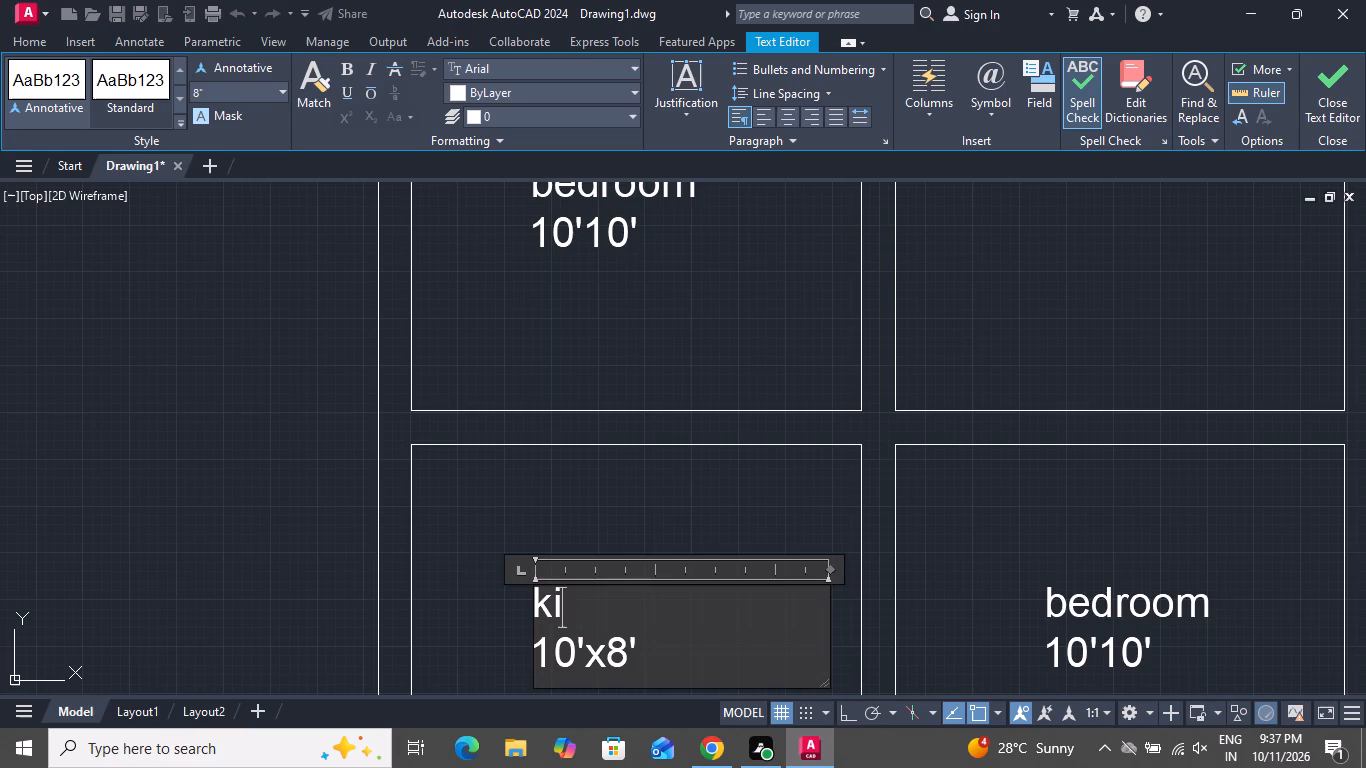
text(tche)
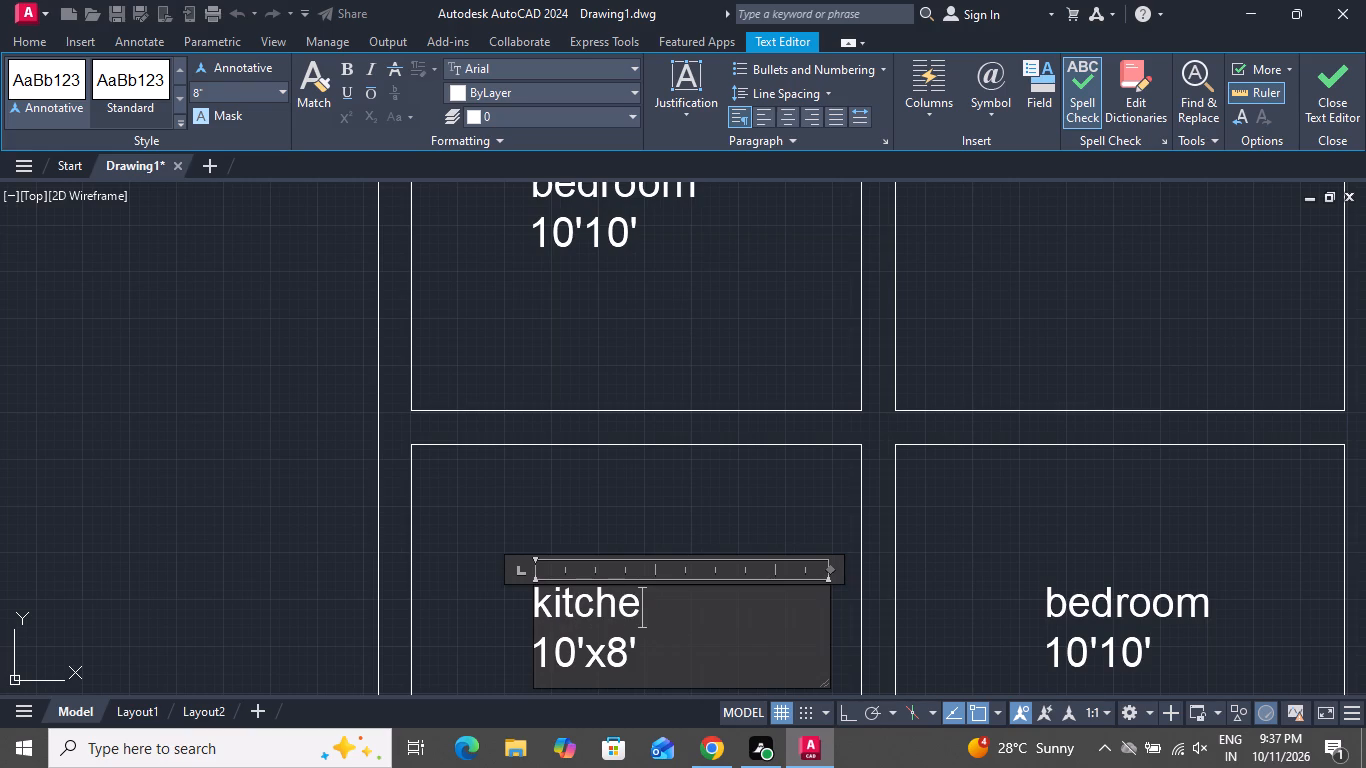
key(n)
scroll(724, 606, down, 1)
click(1031, 597)
Change the room name in the plan's bottom-right room label to "dining".
double_click(1022, 605)
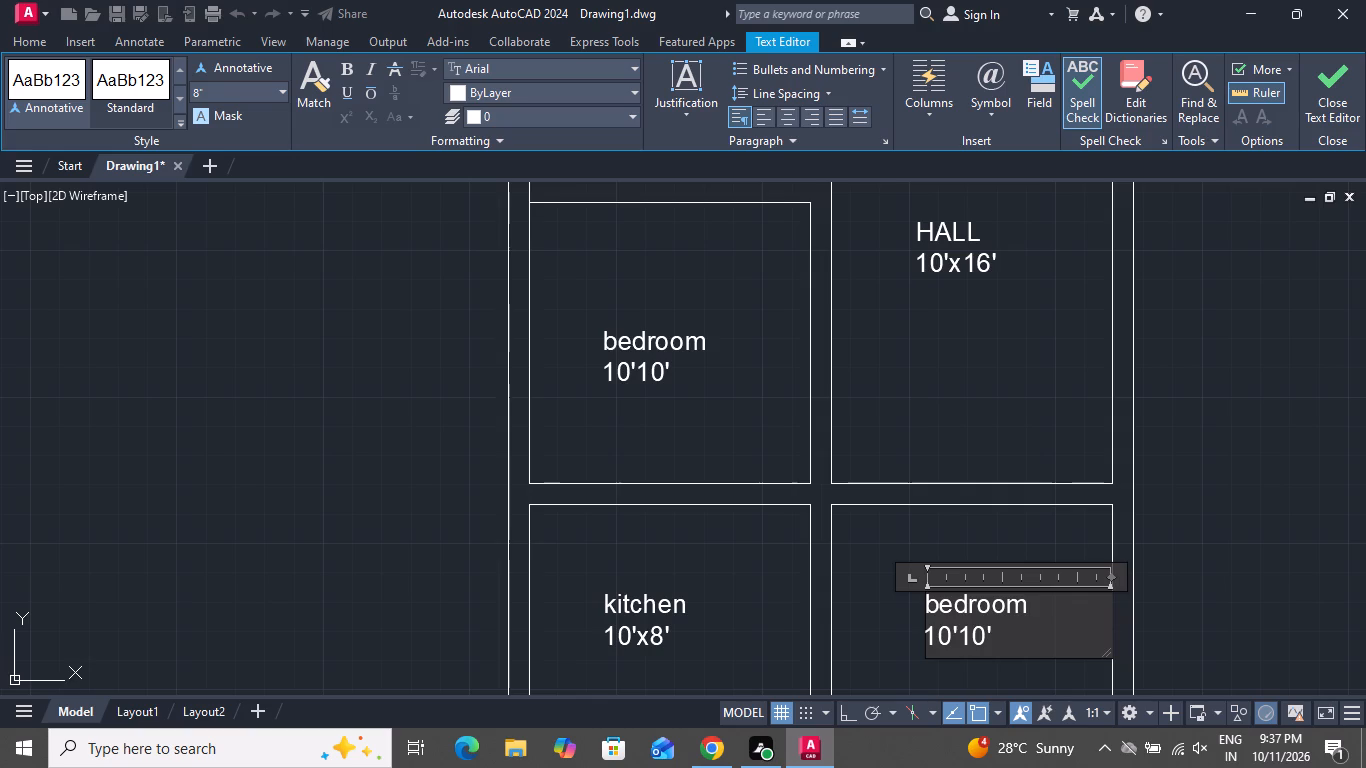
key(BackSpace)
key(BackSpace)
key(BackSpace)
key(BackSpace)
key(BackSpace)
key(BackSpace)
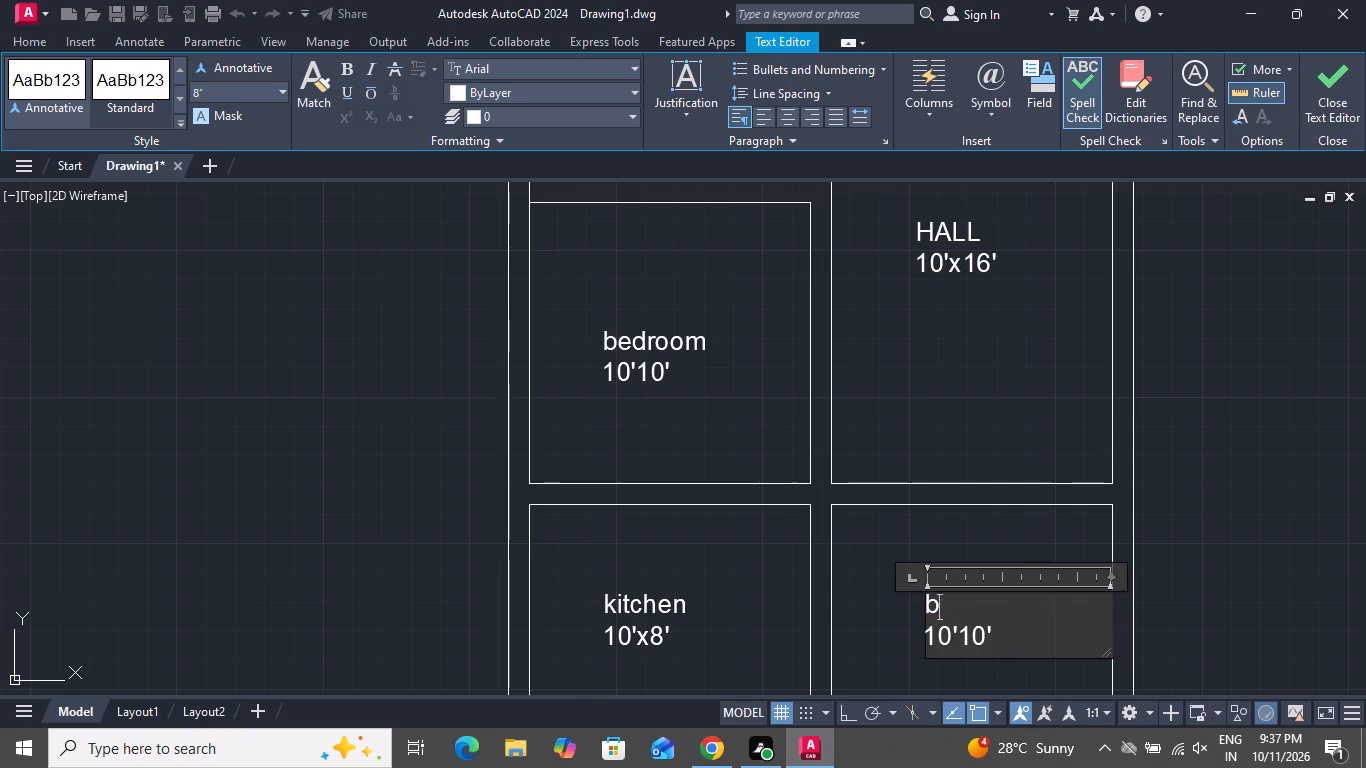
key(BackSpace)
text(di)
text(ning)
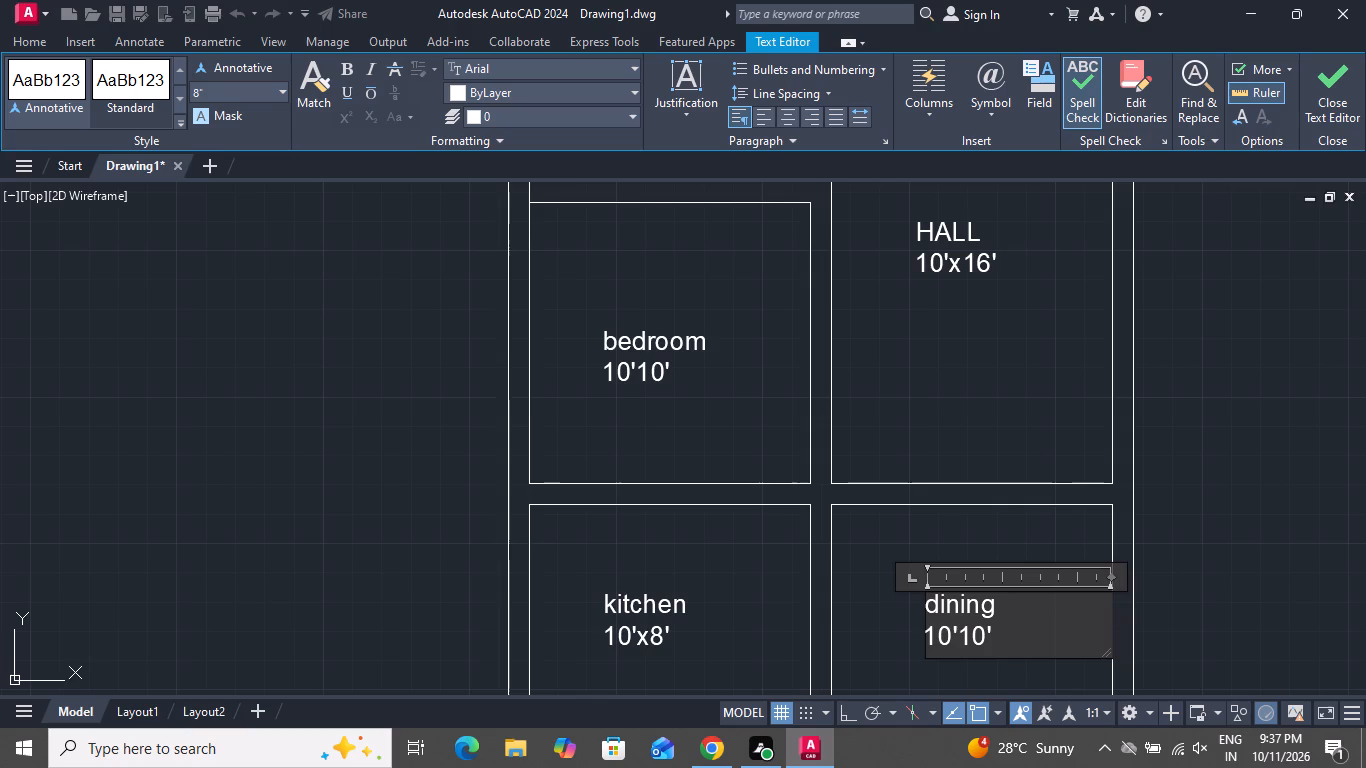
Change the size line in the dining label to 10'x8' and finish editing the text.
click(1024, 649)
key(BackSpace)
key(BackSpace)
key(BackSpace)
key(x)
text(8')
key(Return)
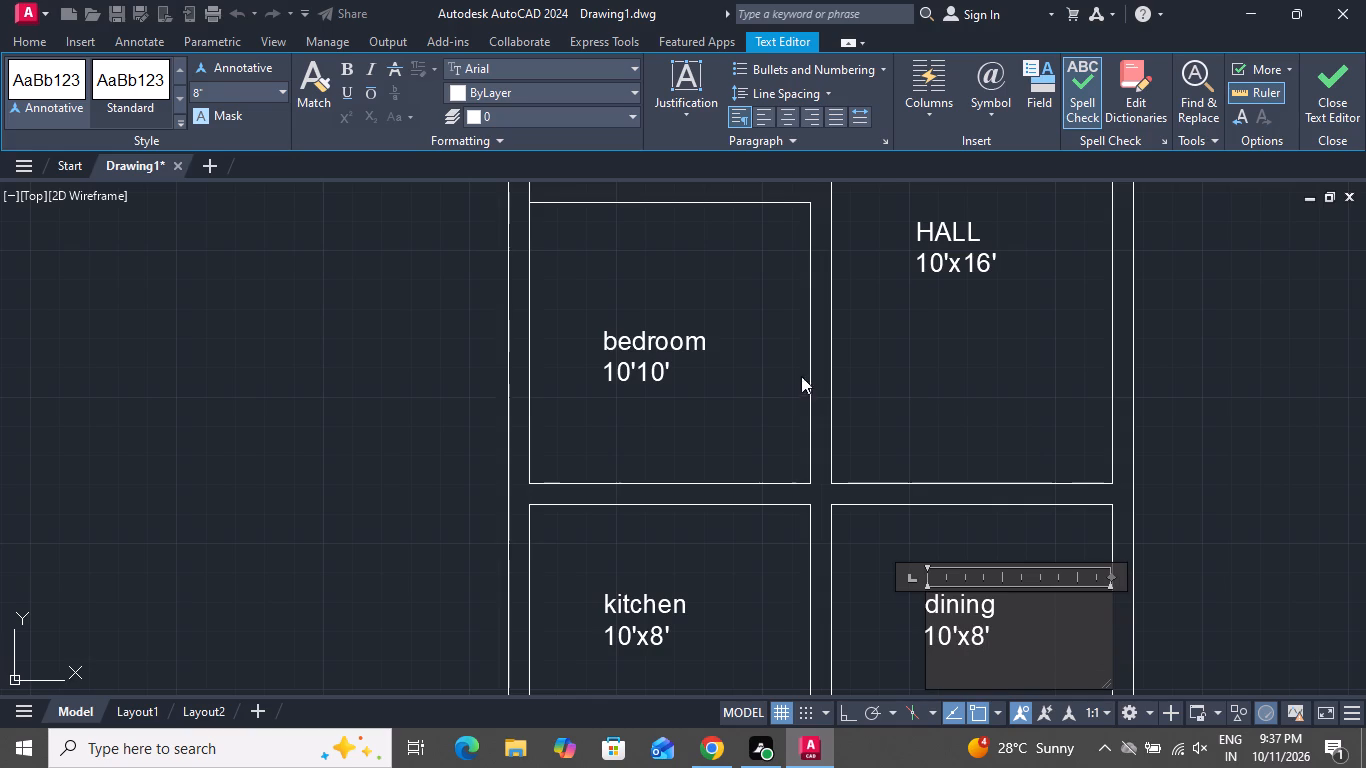
click(898, 389)
Correct the size line in the label of the bedroom above the kitchen to 10'x10' and finish editing.
scroll(899, 396, down, 2)
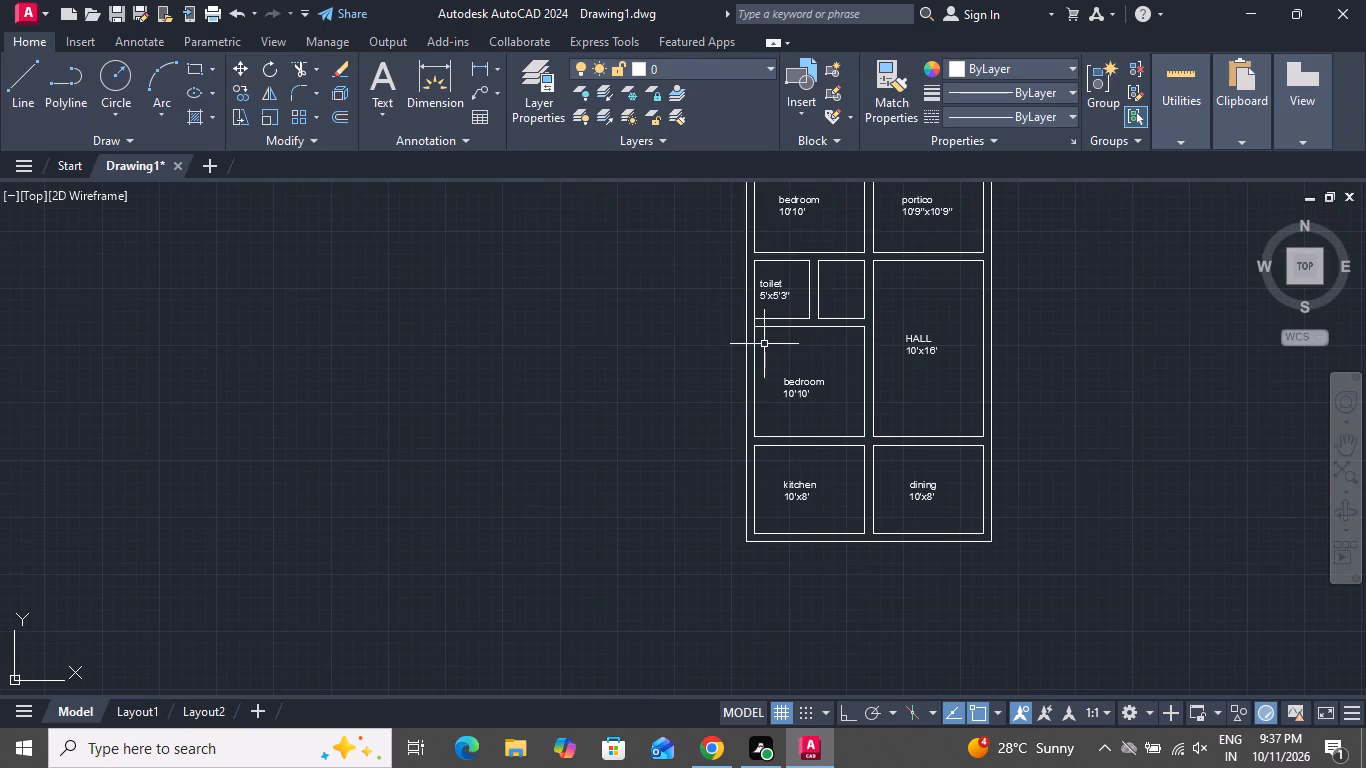
scroll(771, 359, up, 4)
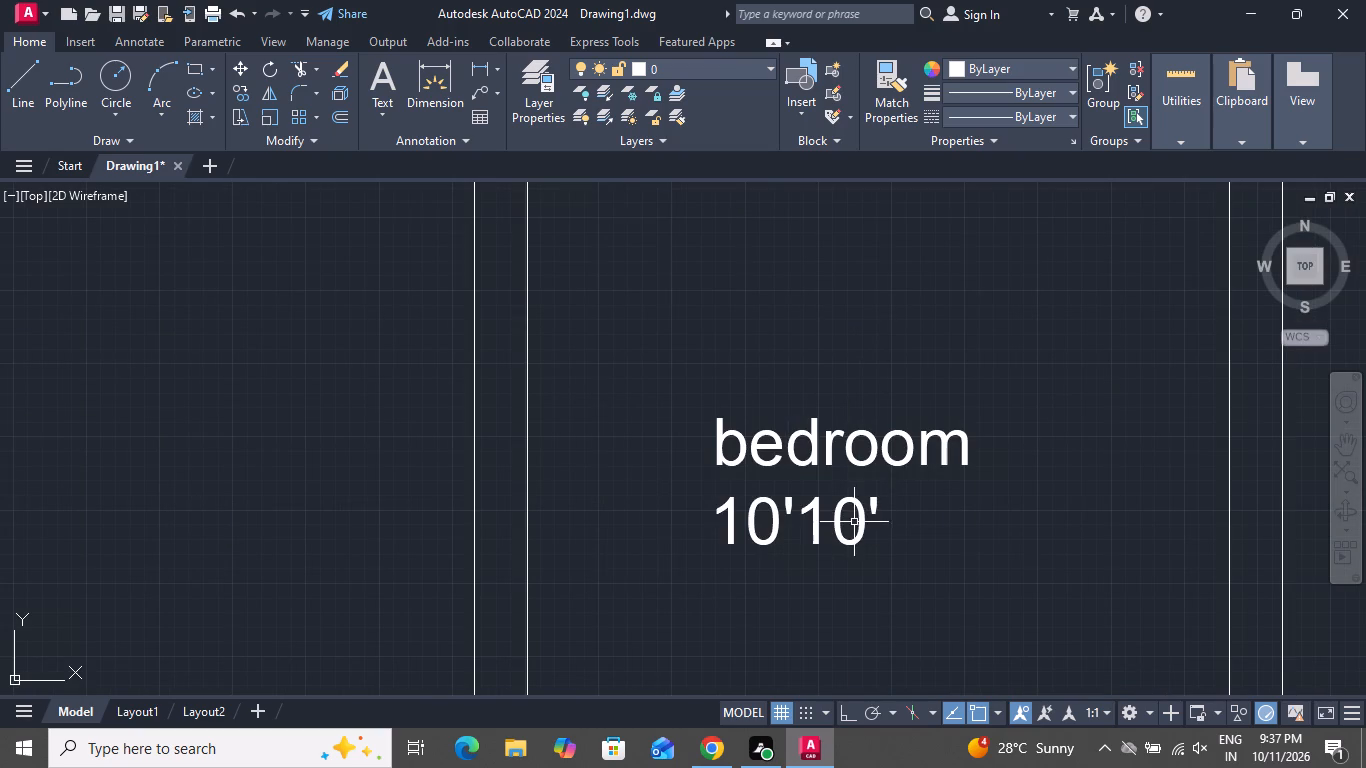
double_click(864, 519)
click(888, 514)
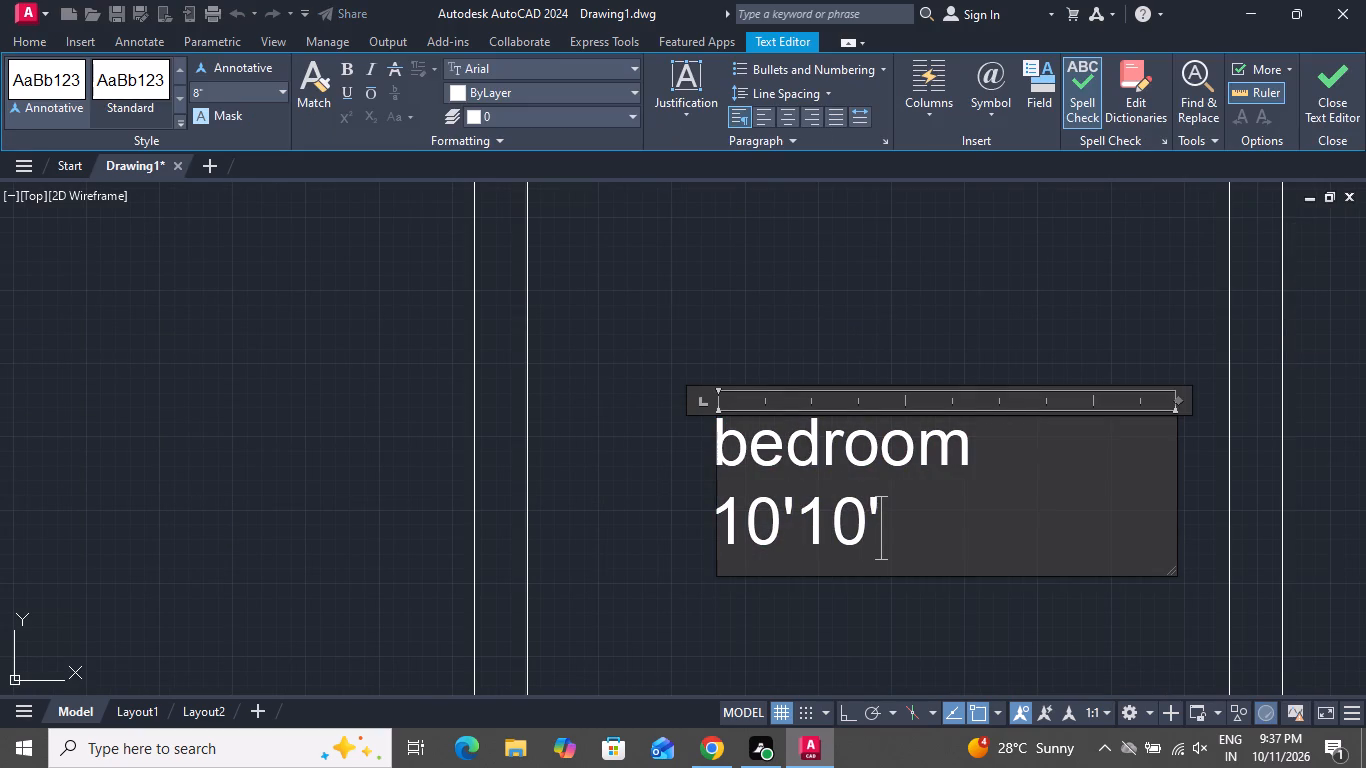
key(BackSpace)
key(BackSpace)
key(BackSpace)
text(x10')
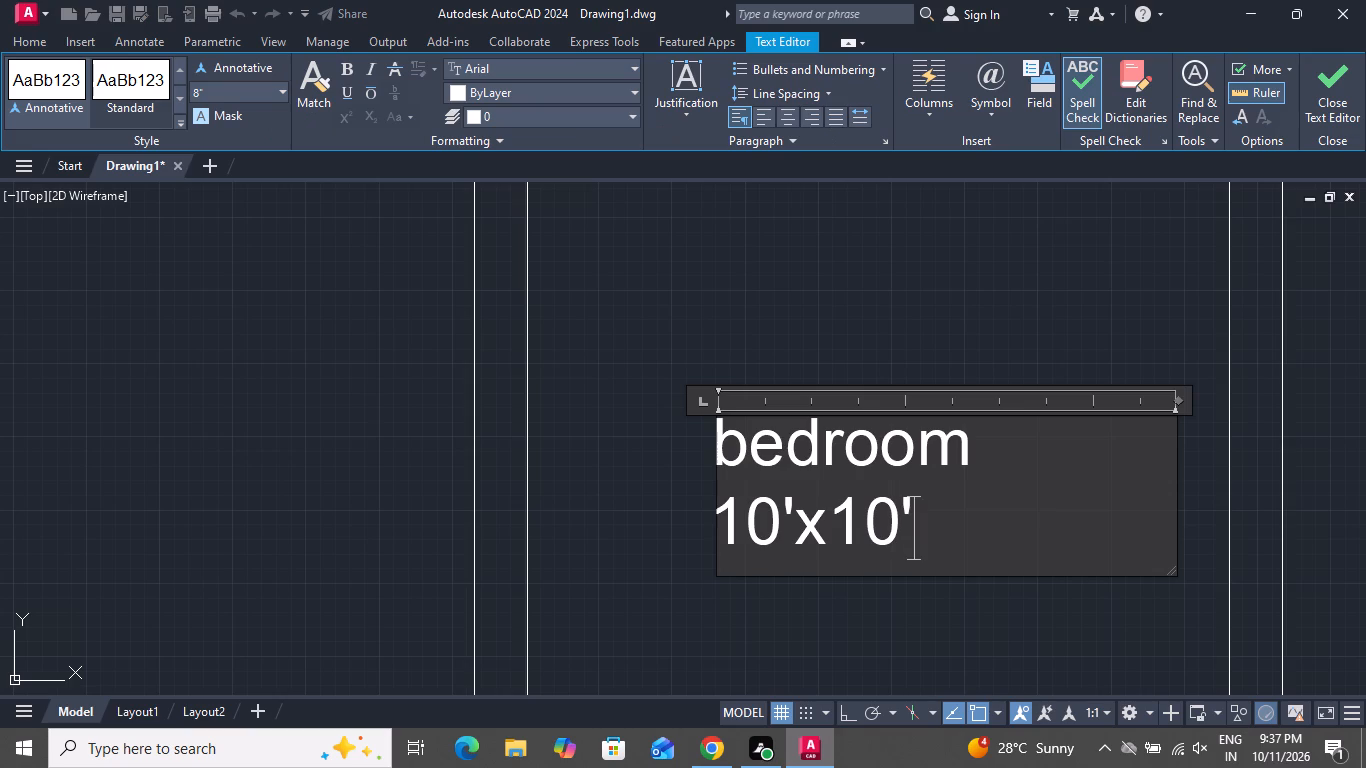
scroll(733, 367, down, 2)
click(763, 326)
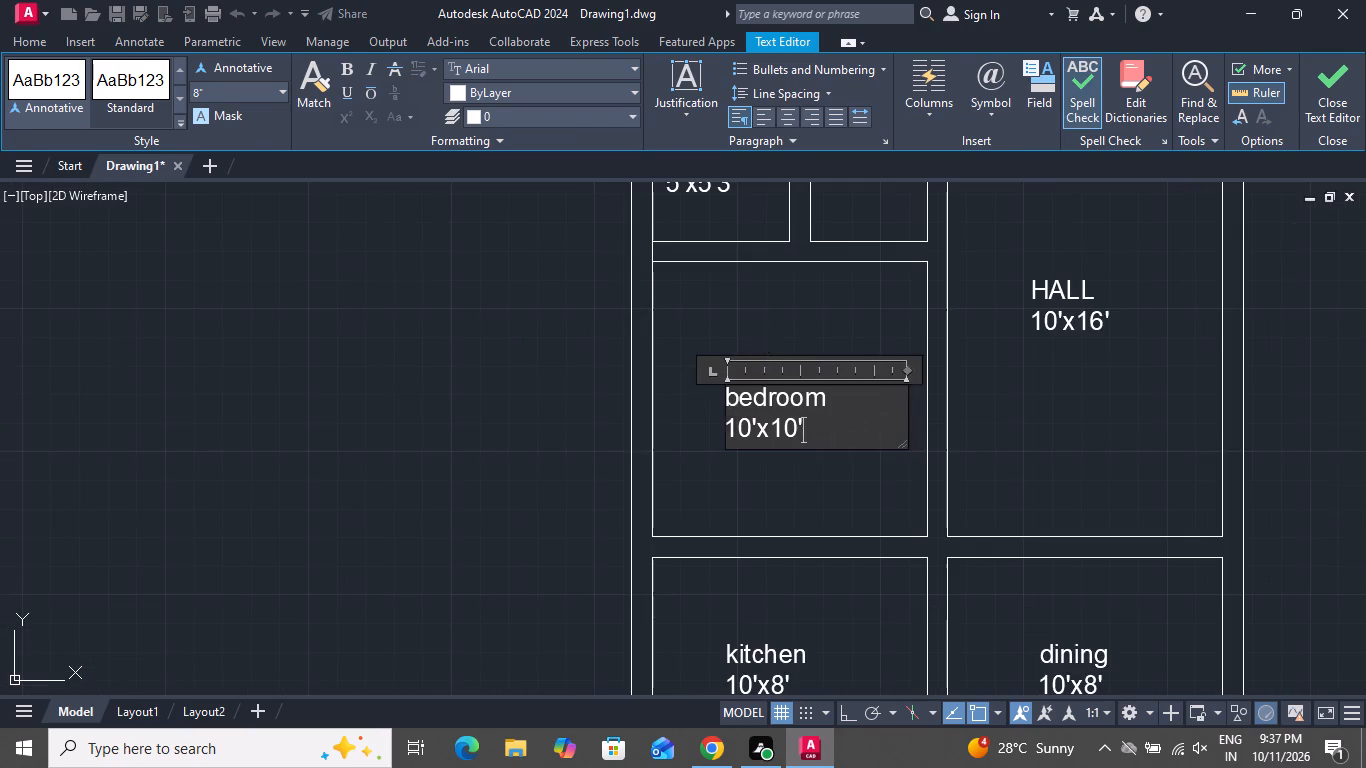
Correct the size line in the top-left bedroom's label to 10'x10' and finish editing the text.
scroll(768, 345, down, 2)
scroll(740, 209, up, 3)
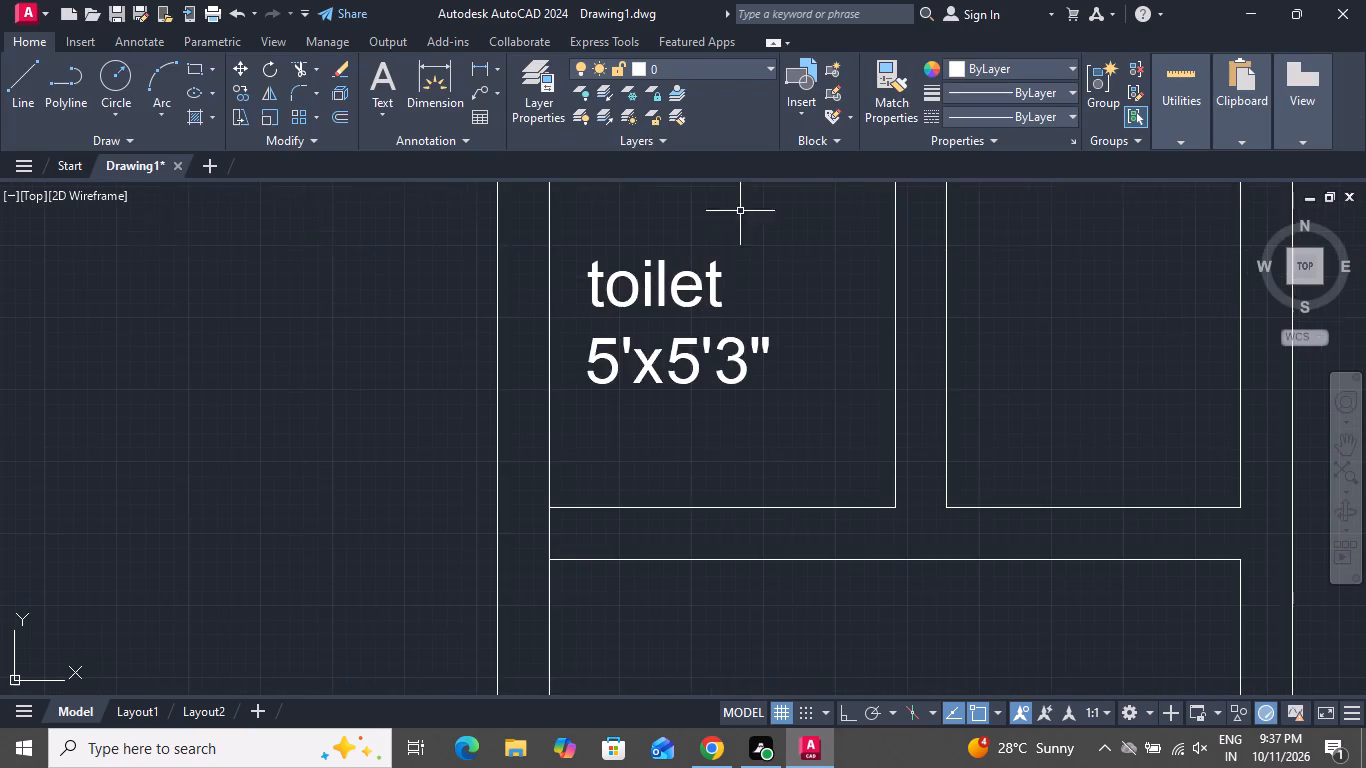
scroll(721, 278, up, 1)
scroll(744, 326, down, 5)
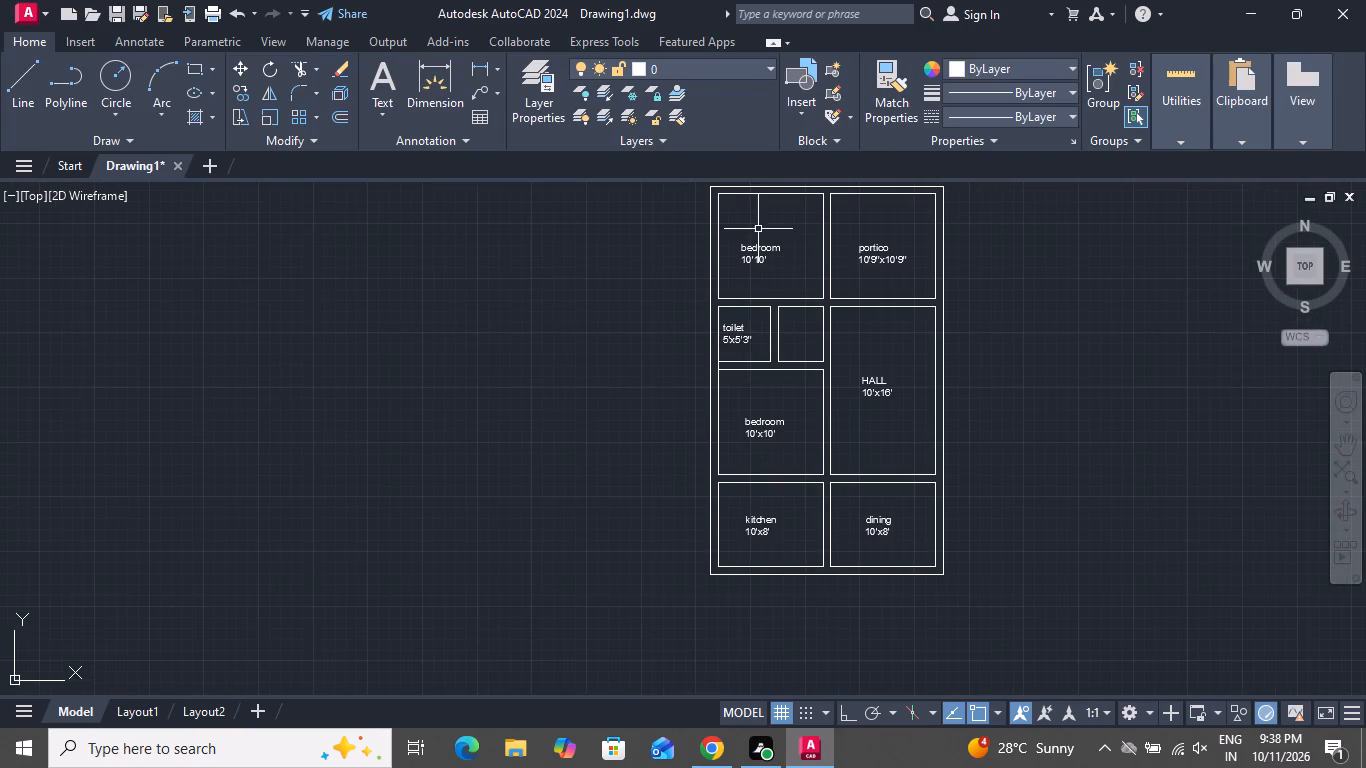
scroll(757, 229, up, 4)
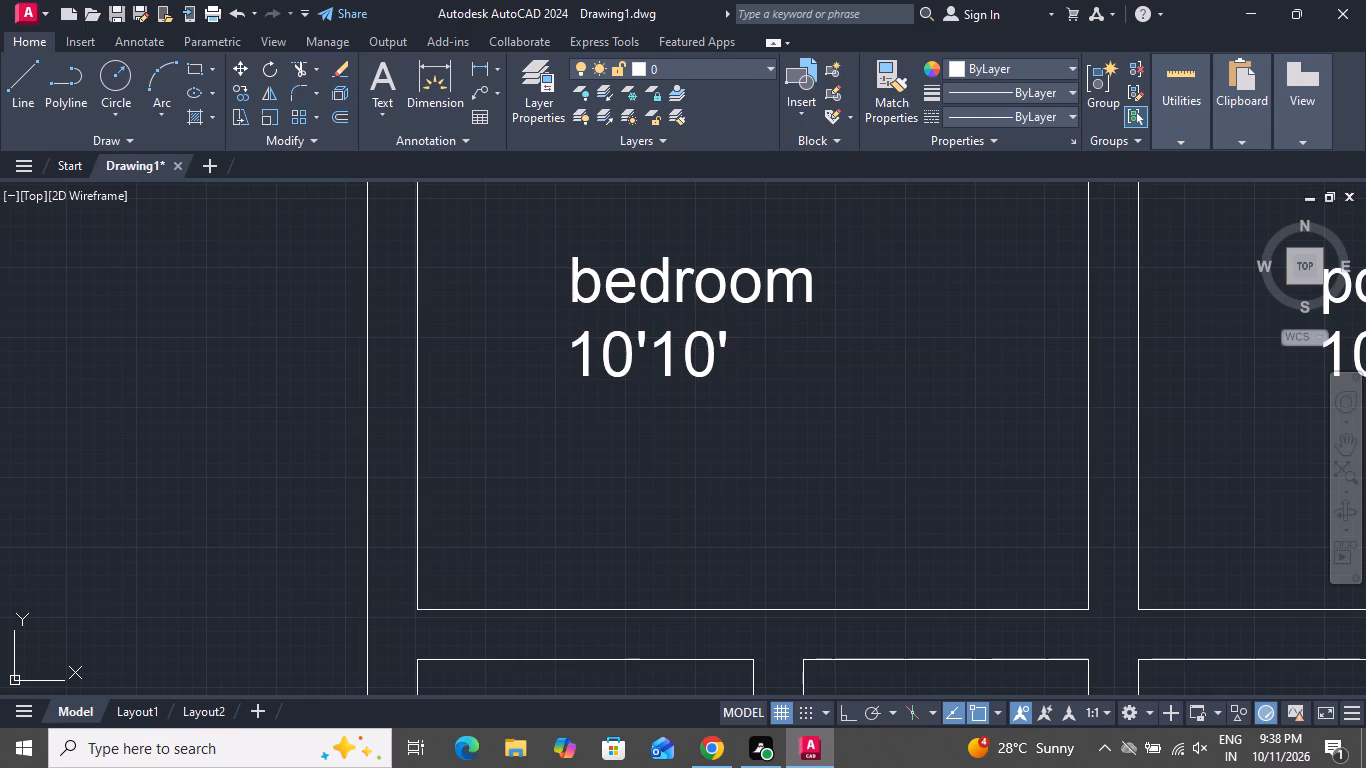
double_click(711, 348)
click(757, 339)
key(BackSpace)
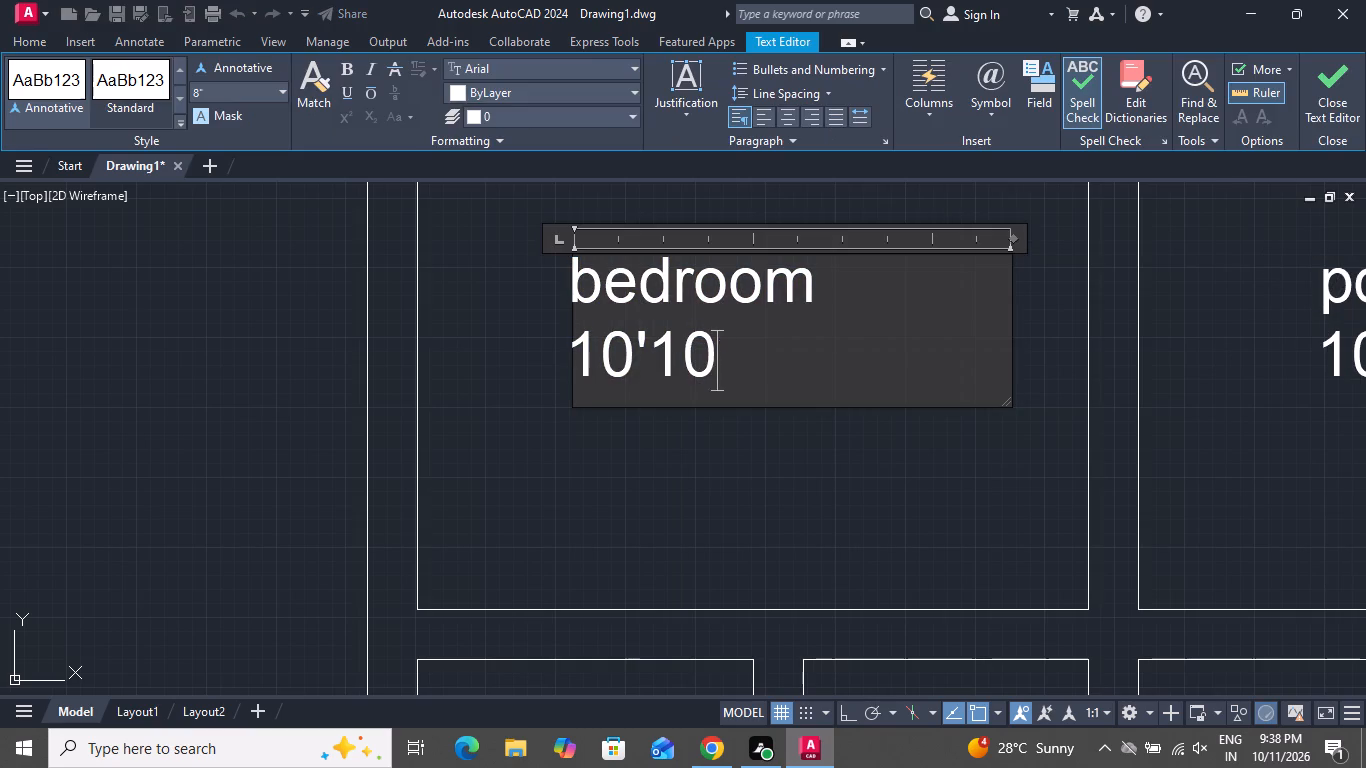
key(BackSpace)
key(BackSpace)
text(x10')
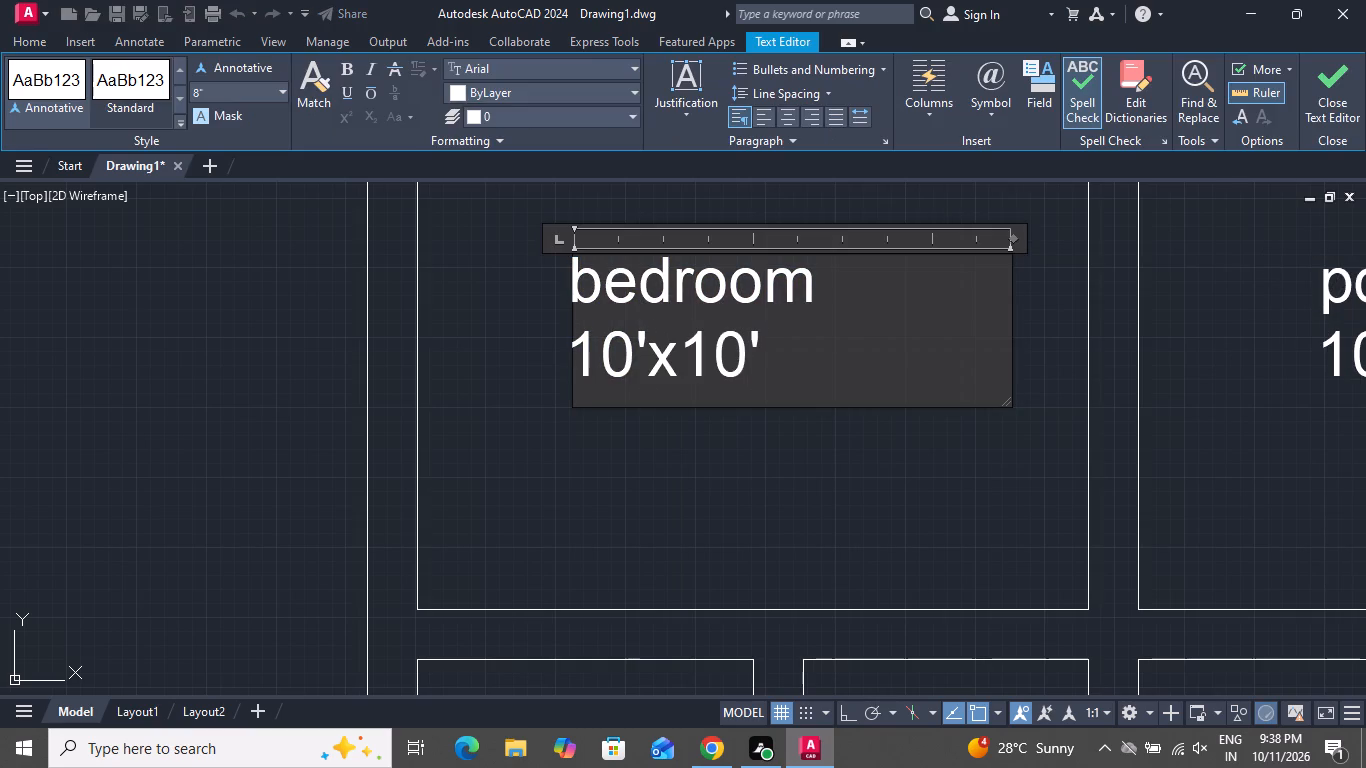
click(661, 466)
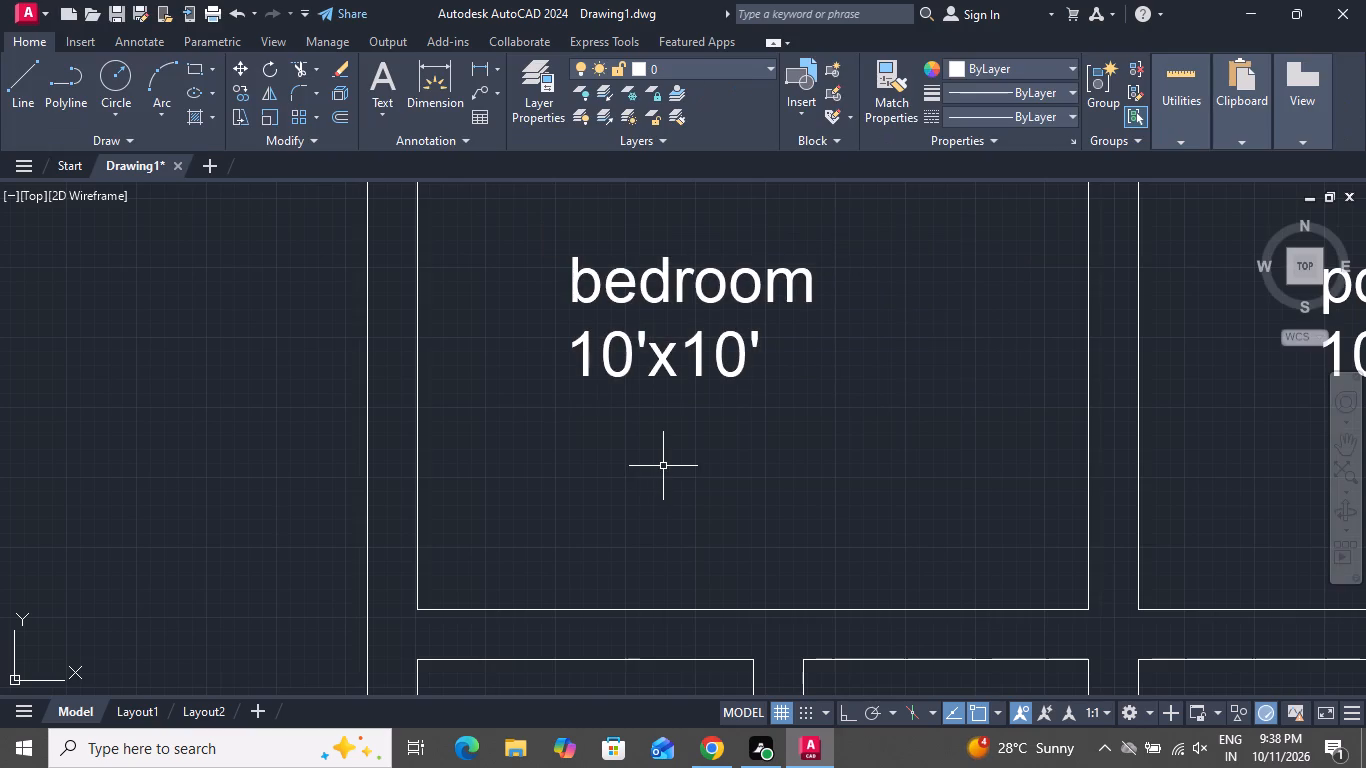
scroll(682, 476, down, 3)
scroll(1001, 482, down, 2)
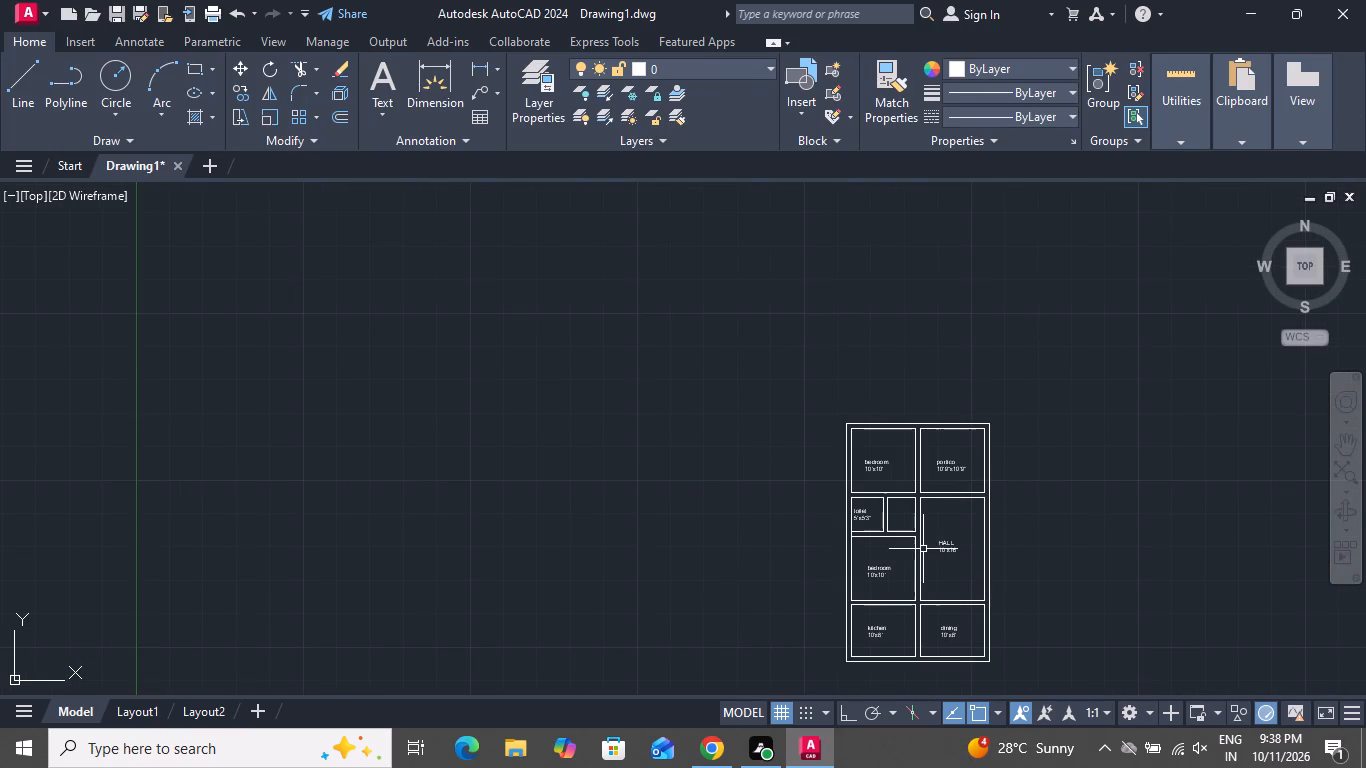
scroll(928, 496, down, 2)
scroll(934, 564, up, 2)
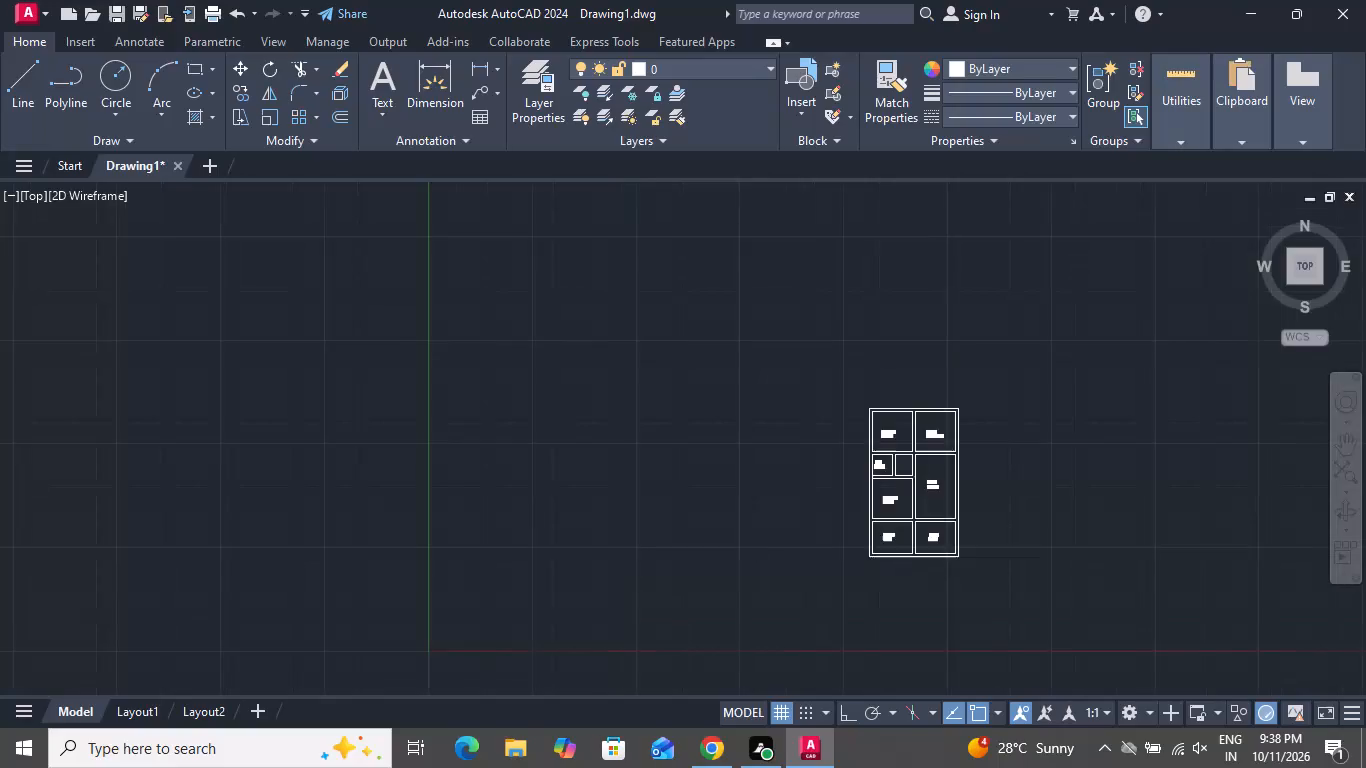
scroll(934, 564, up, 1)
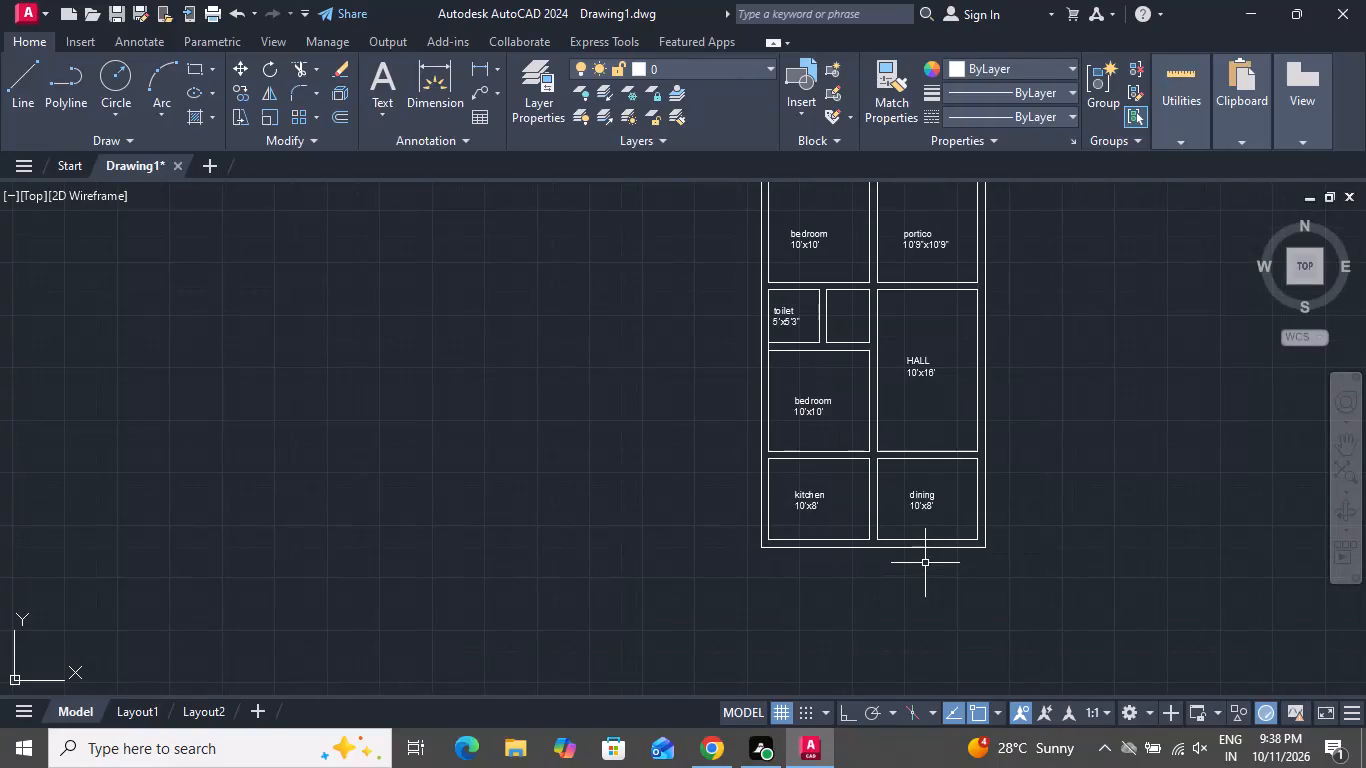
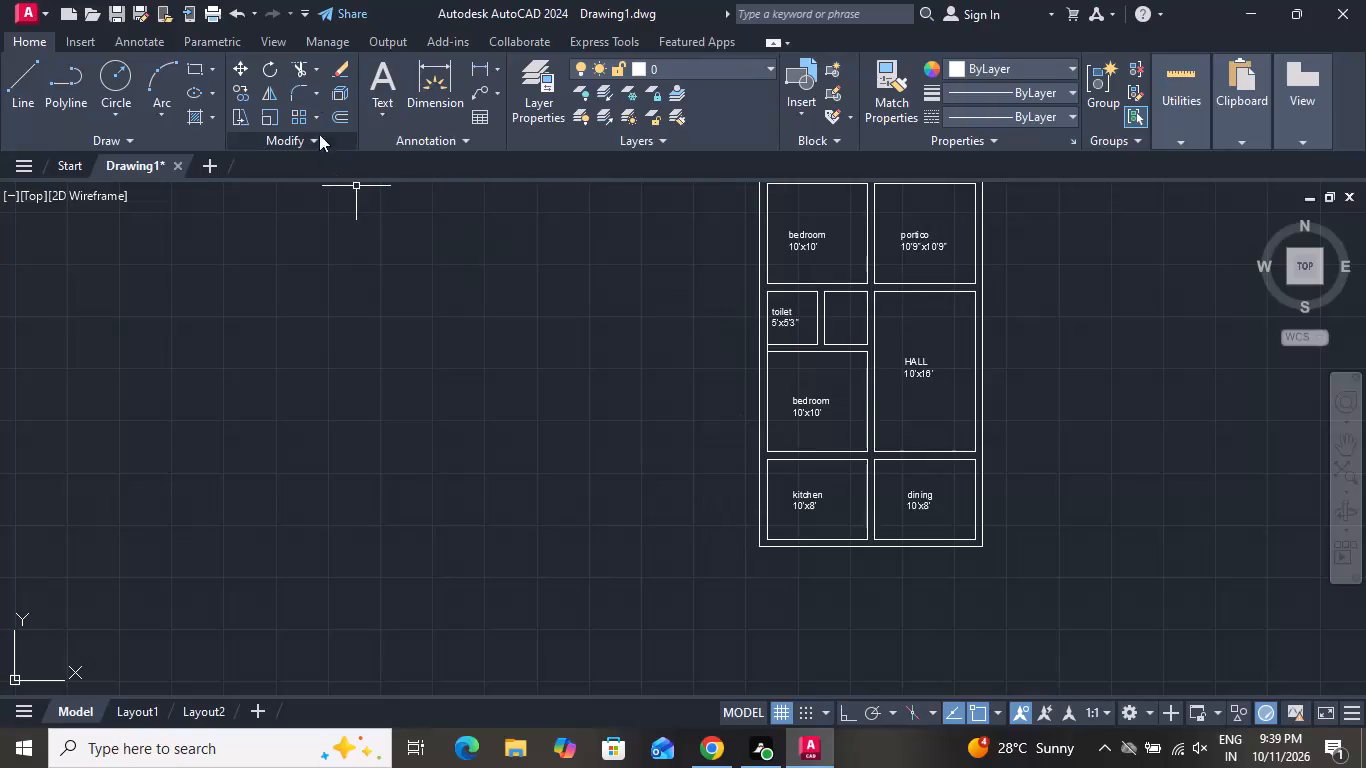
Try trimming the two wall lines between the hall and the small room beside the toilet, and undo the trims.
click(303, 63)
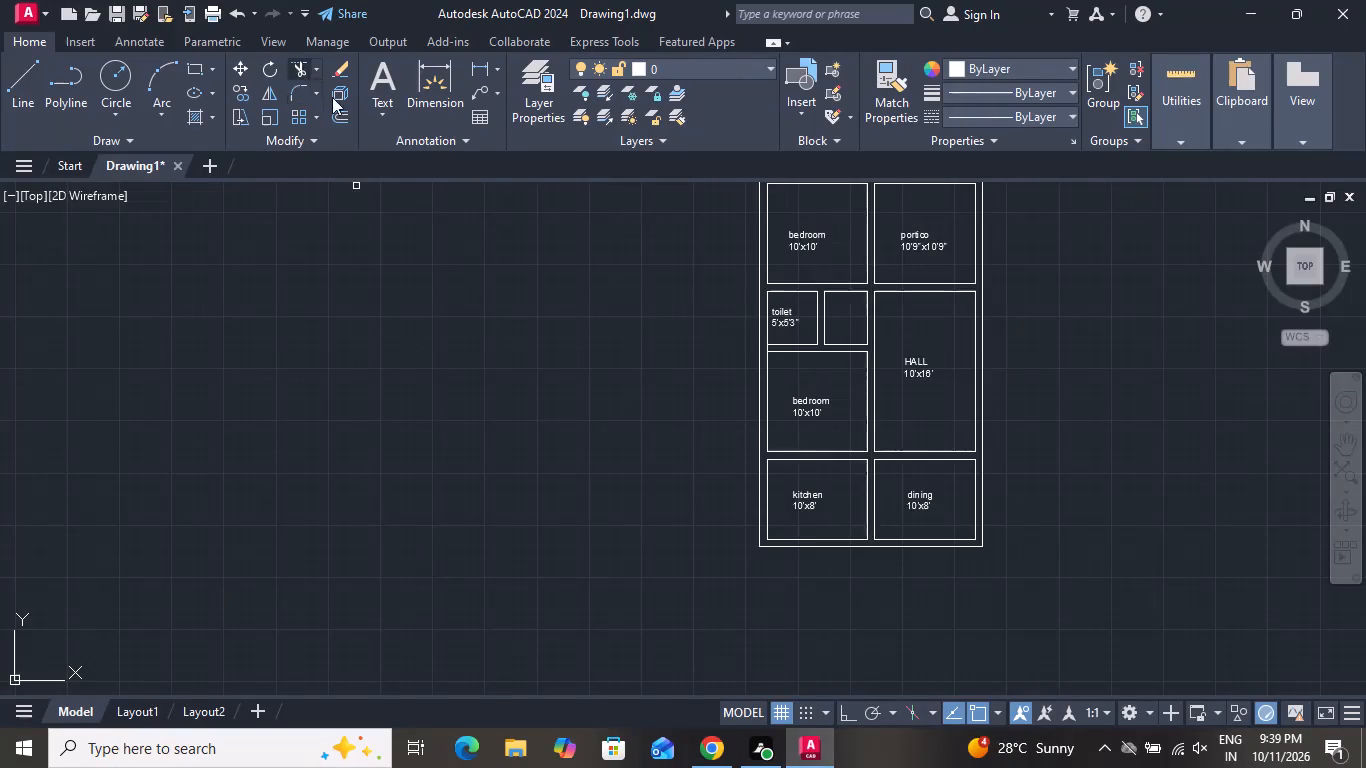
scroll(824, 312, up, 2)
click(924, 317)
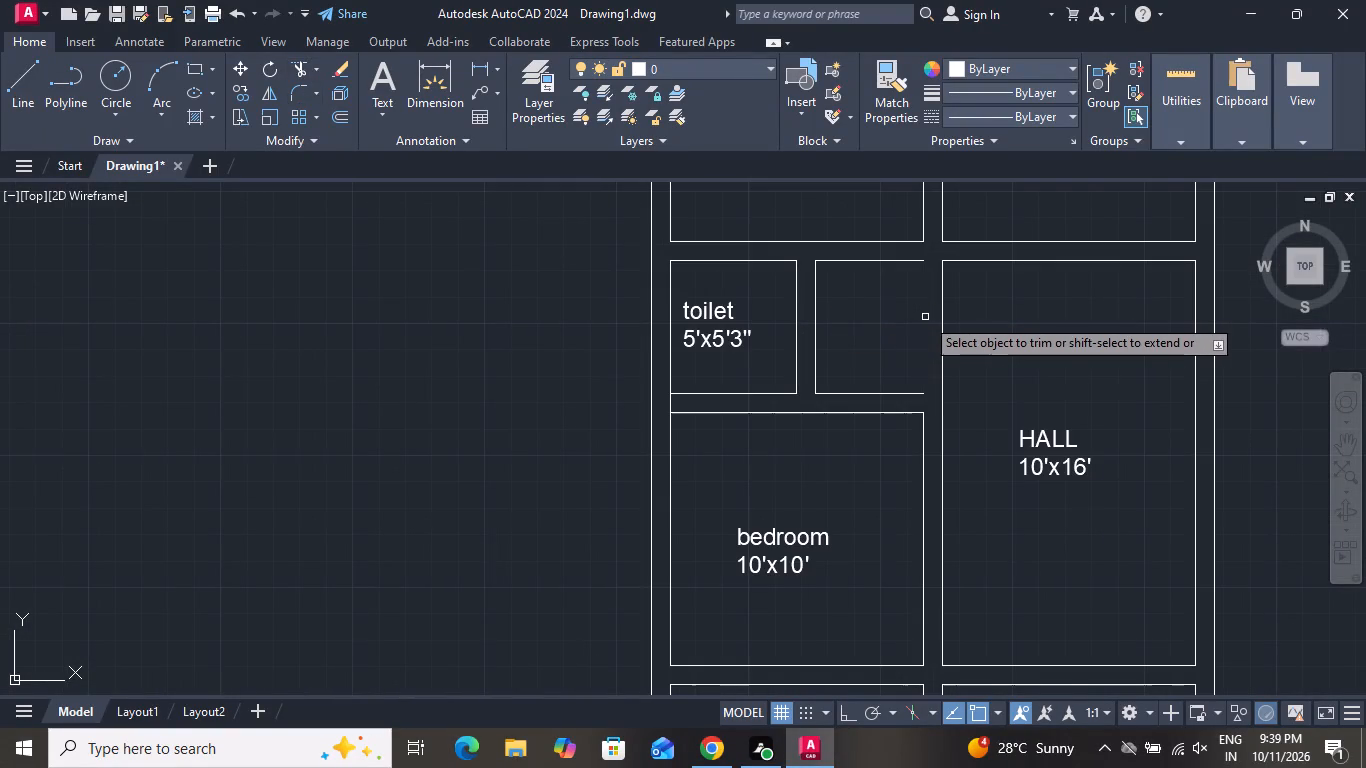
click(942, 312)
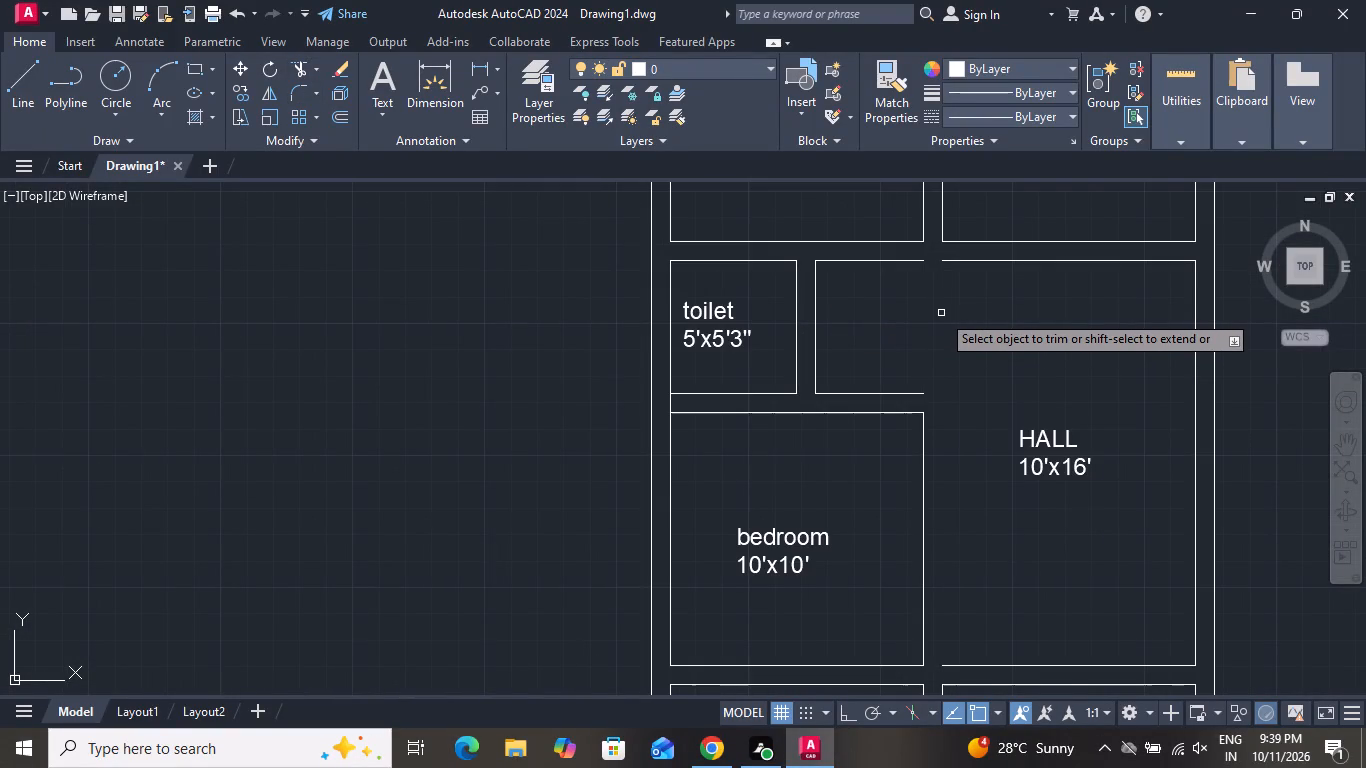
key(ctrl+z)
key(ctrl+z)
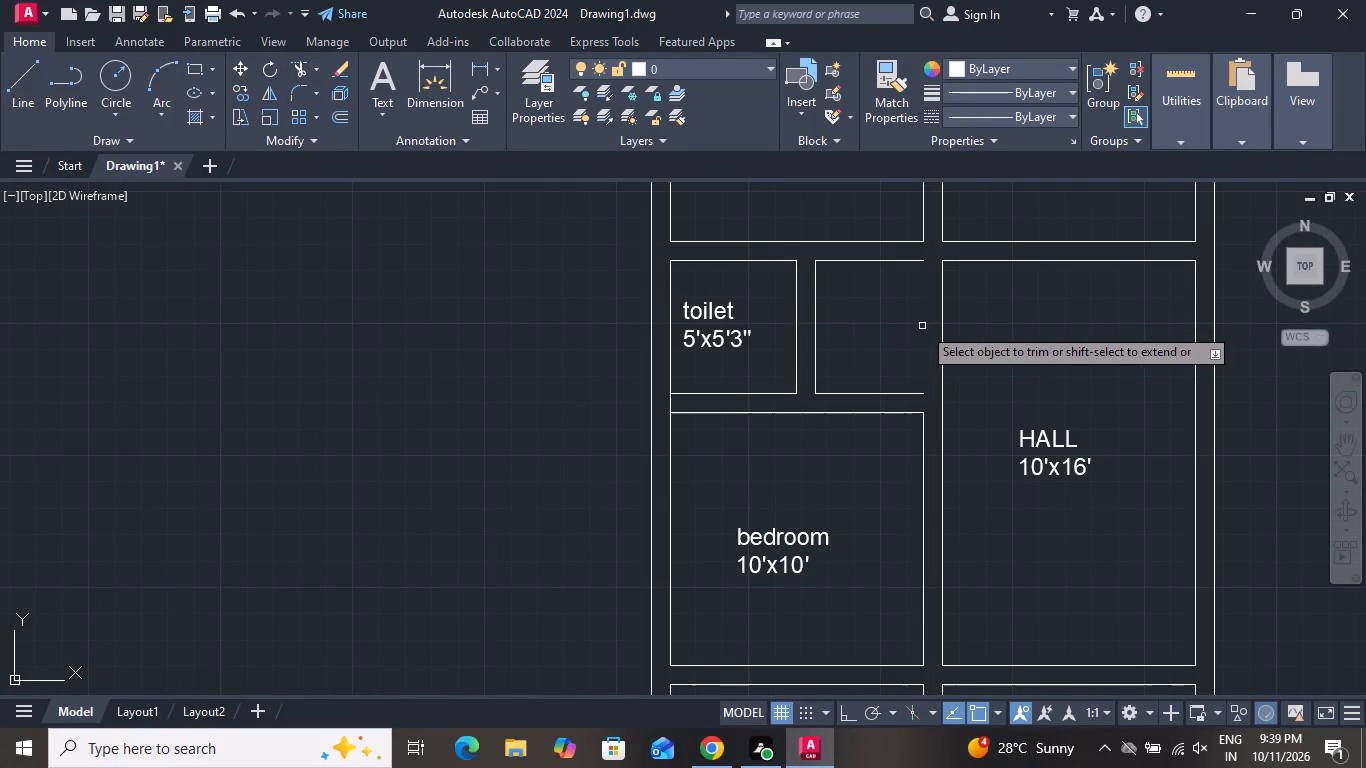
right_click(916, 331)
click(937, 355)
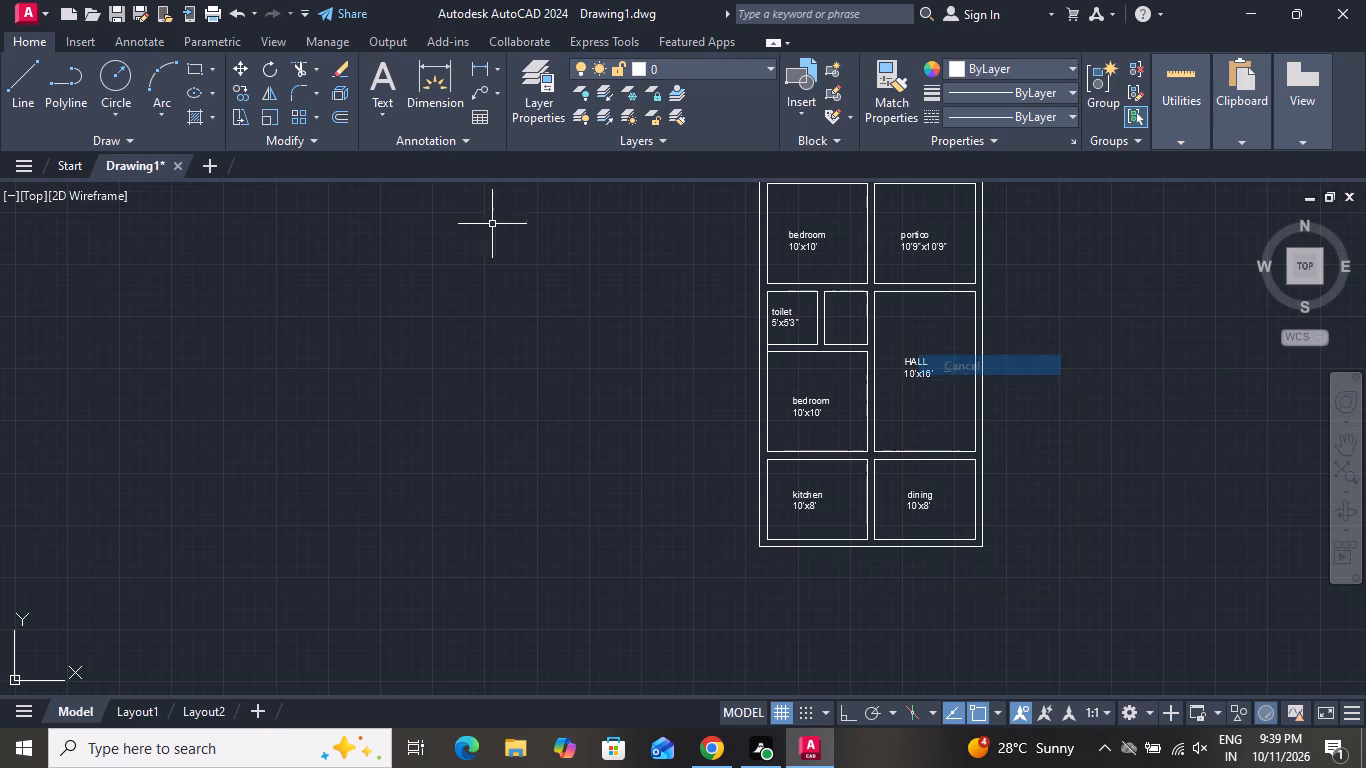
Draw a line across the wall gap joining the small room's upper corner to the hall's upper corner.
click(24, 71)
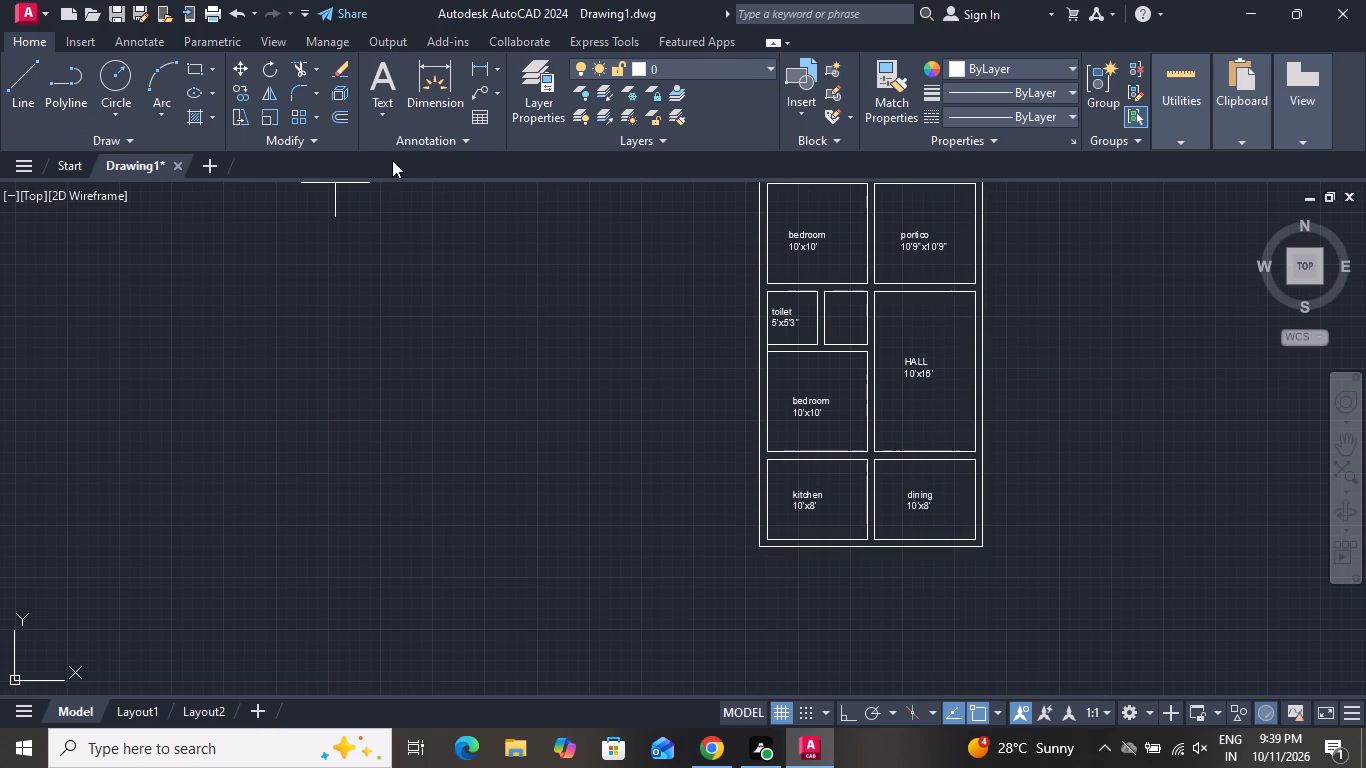
scroll(835, 325, up, 2)
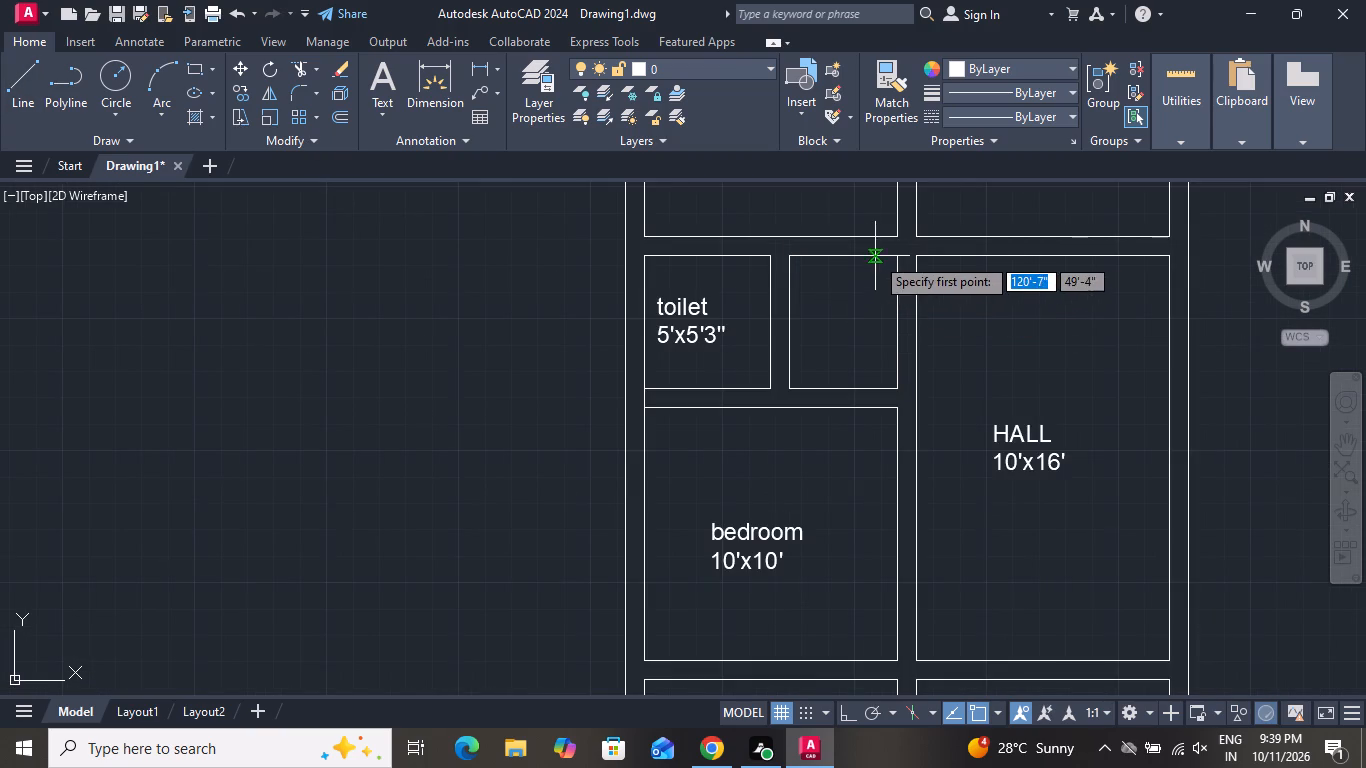
click(895, 255)
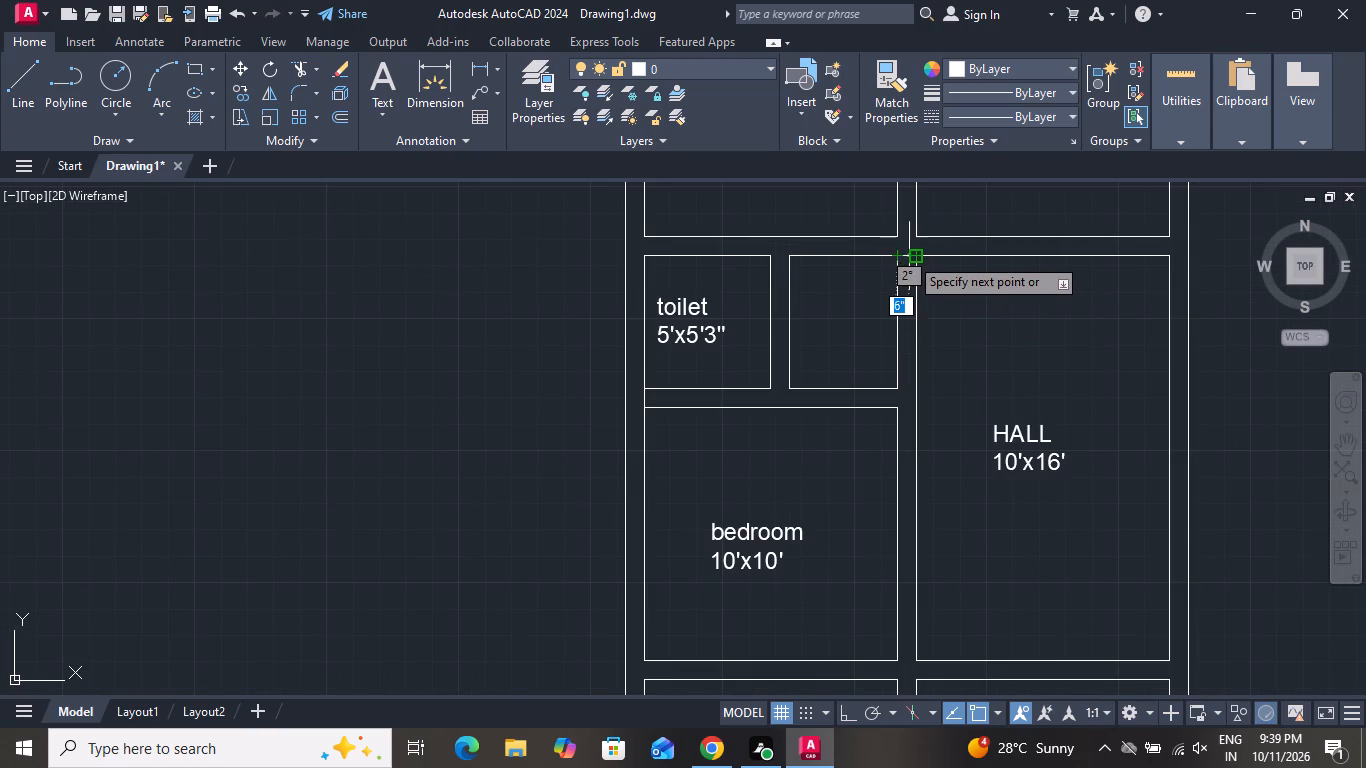
click(917, 255)
right_click(923, 256)
click(935, 283)
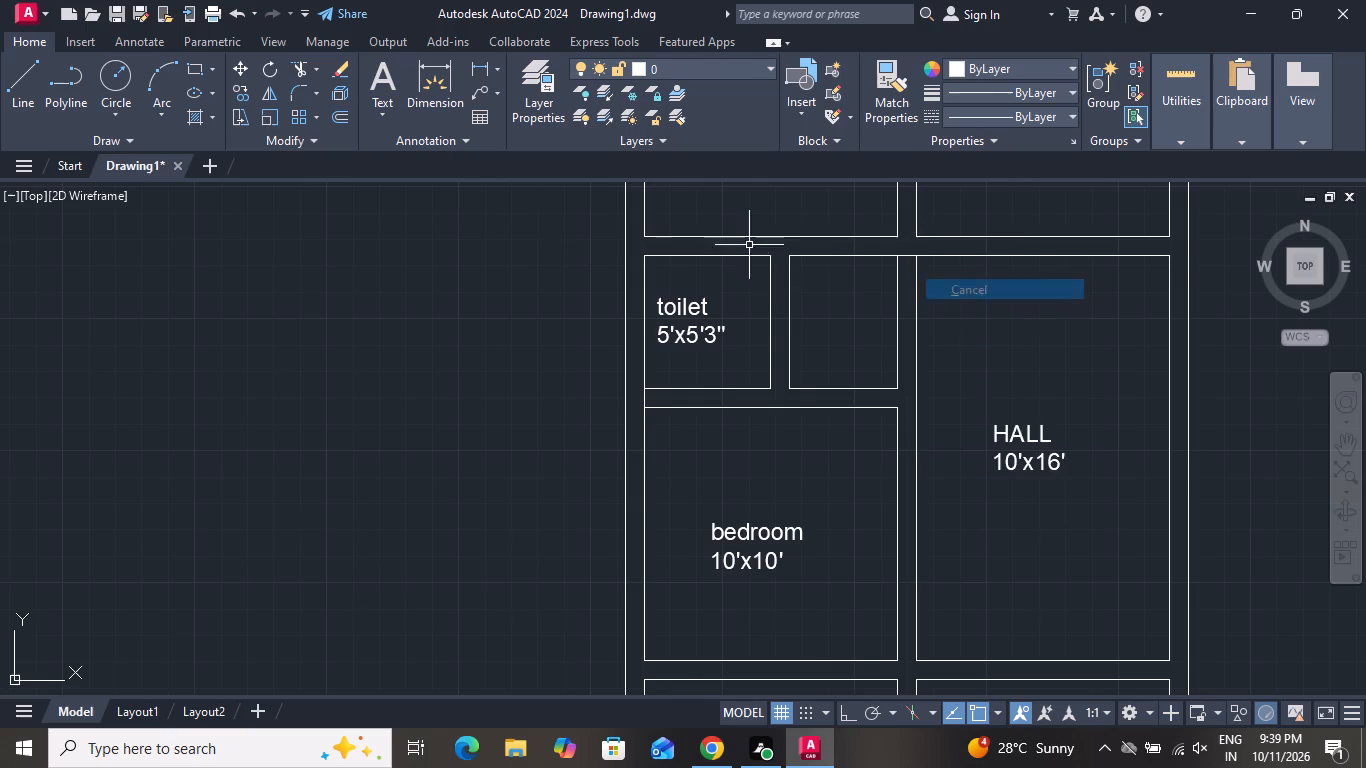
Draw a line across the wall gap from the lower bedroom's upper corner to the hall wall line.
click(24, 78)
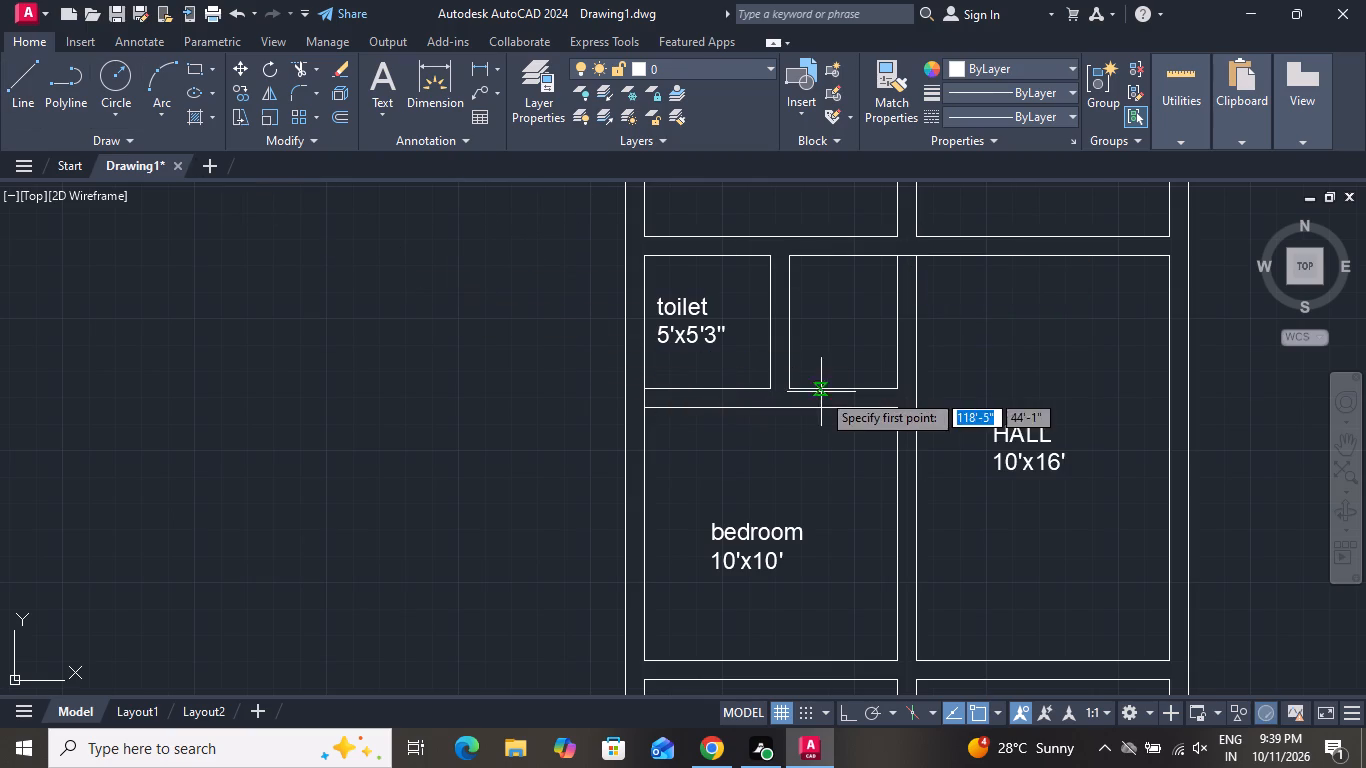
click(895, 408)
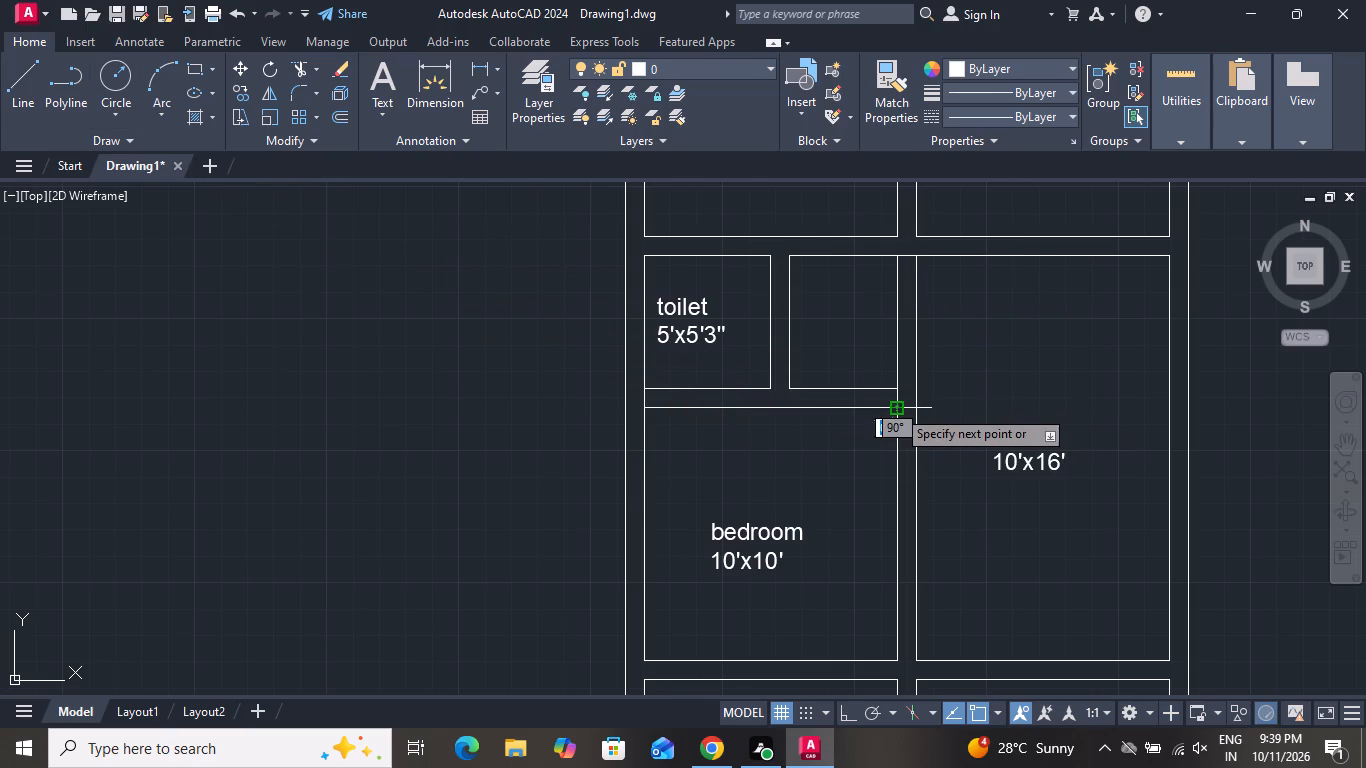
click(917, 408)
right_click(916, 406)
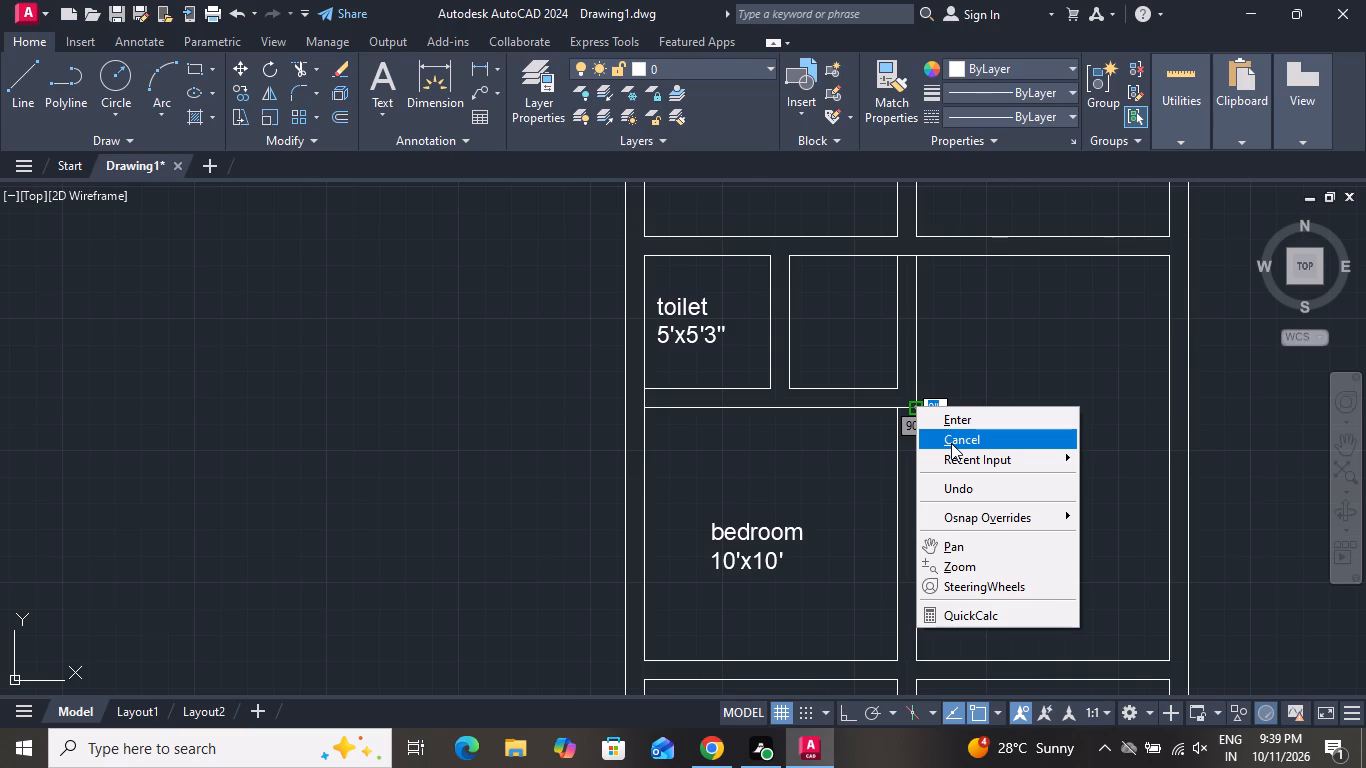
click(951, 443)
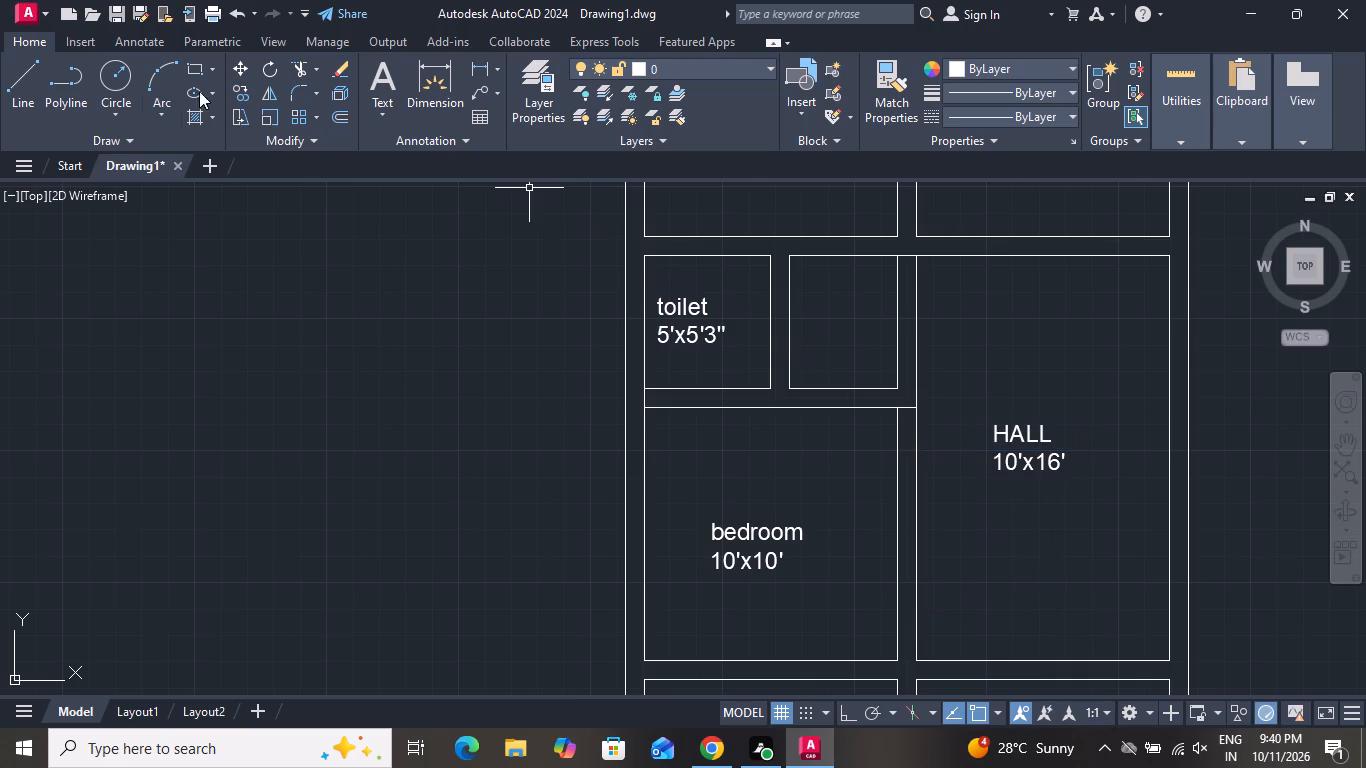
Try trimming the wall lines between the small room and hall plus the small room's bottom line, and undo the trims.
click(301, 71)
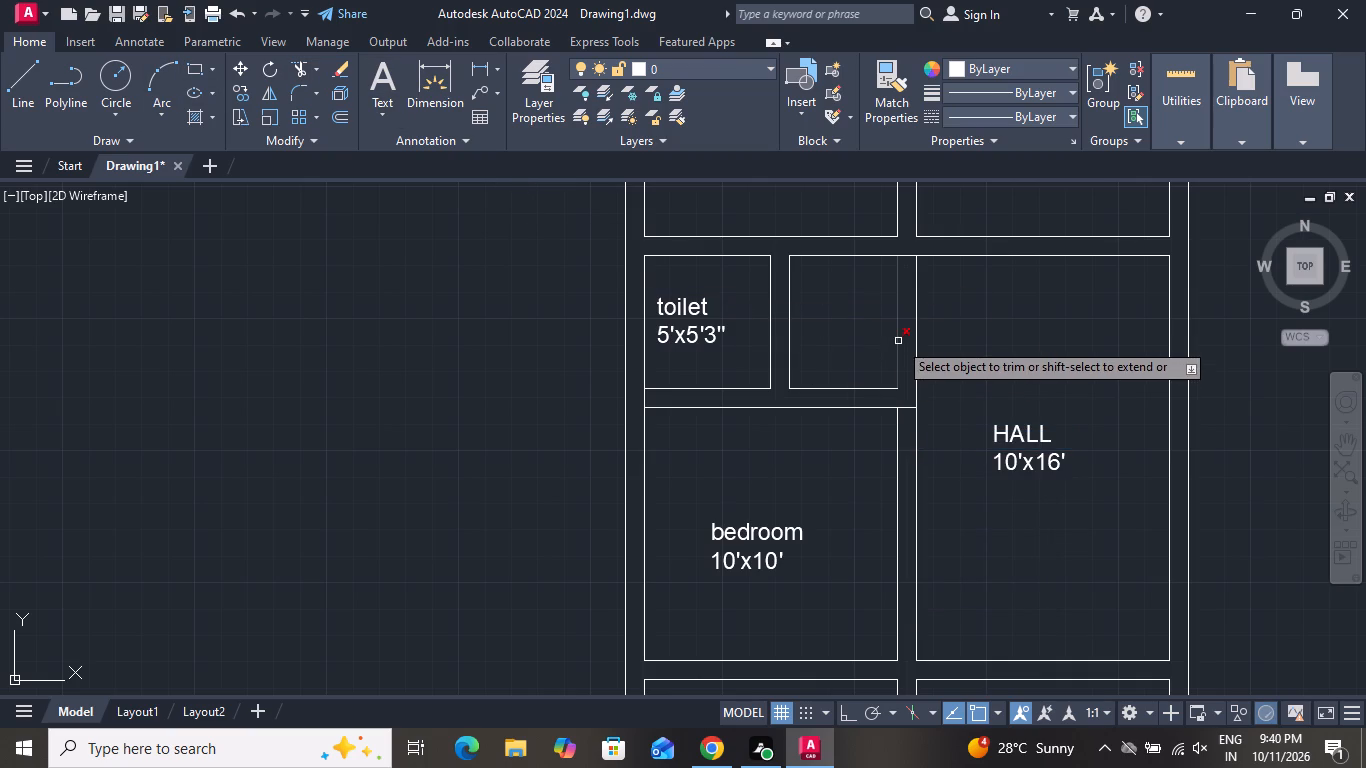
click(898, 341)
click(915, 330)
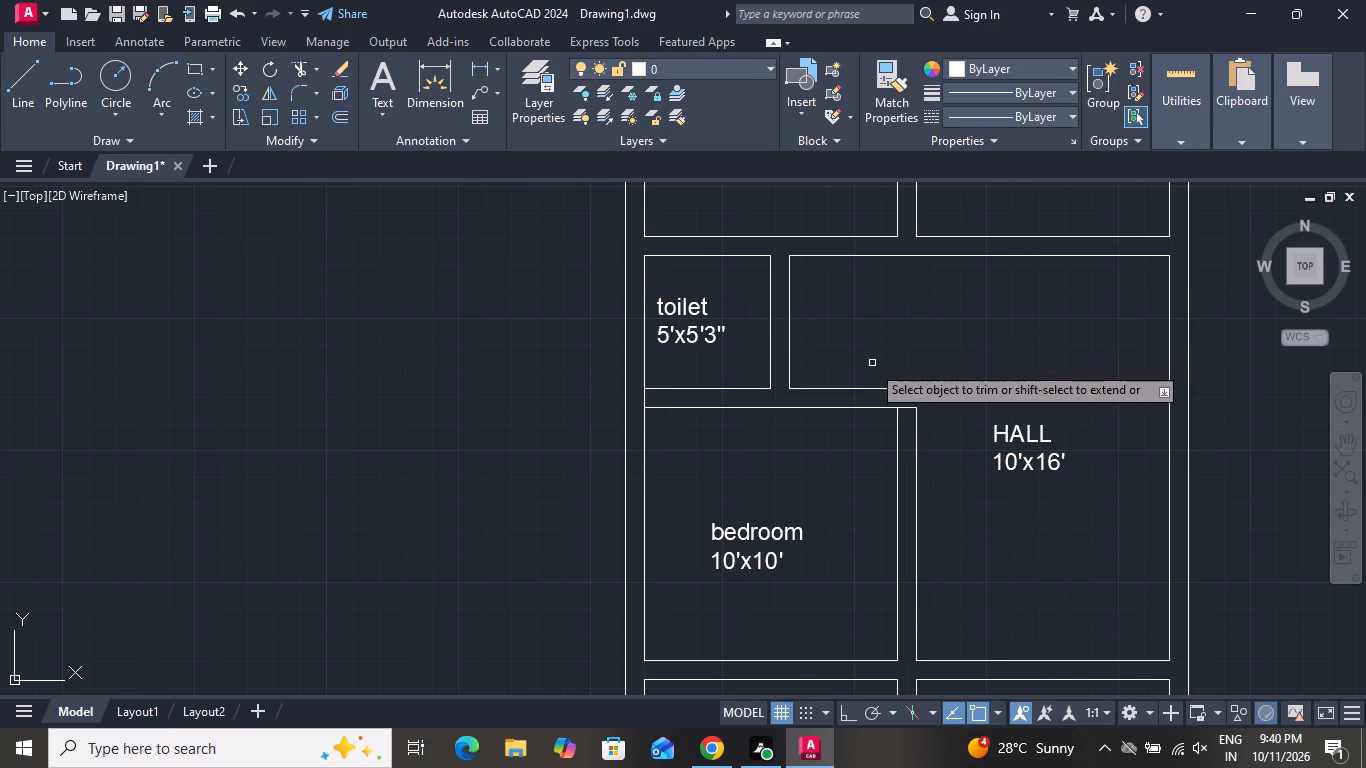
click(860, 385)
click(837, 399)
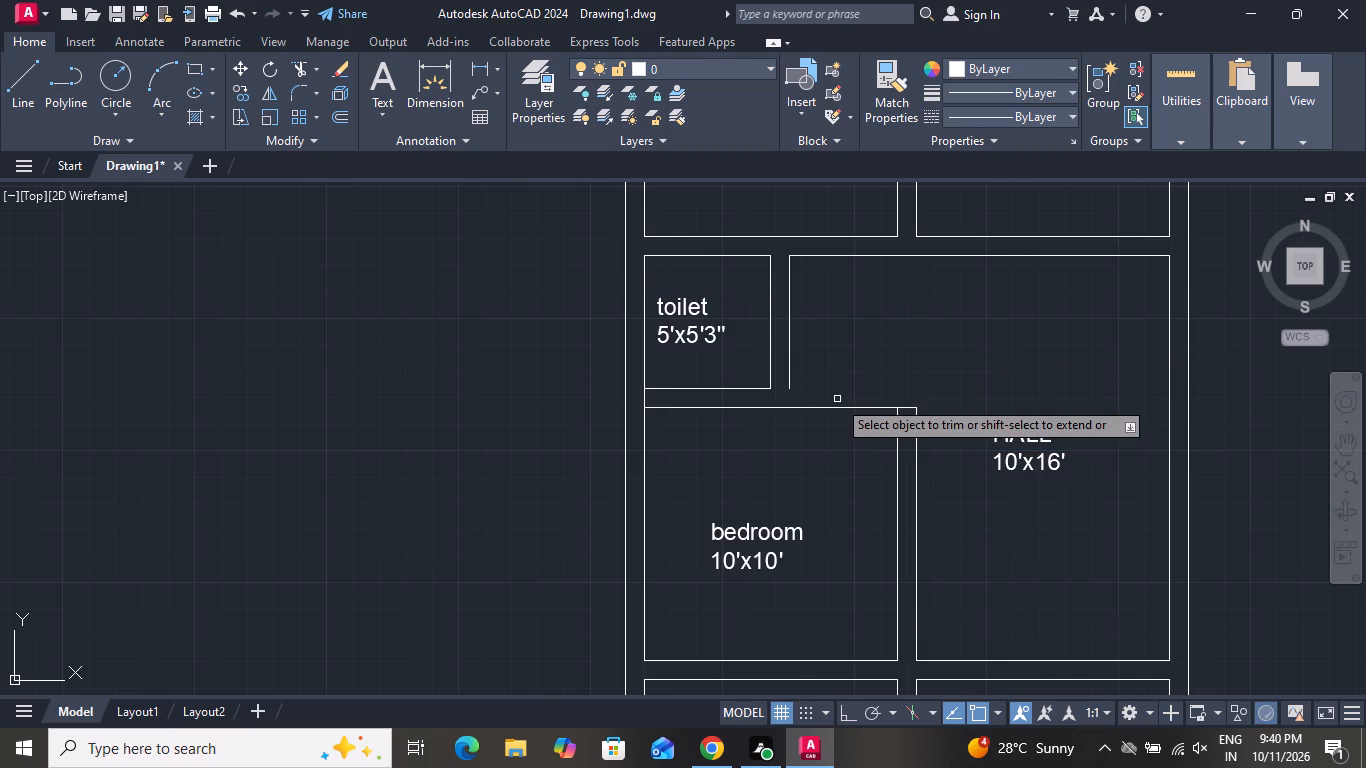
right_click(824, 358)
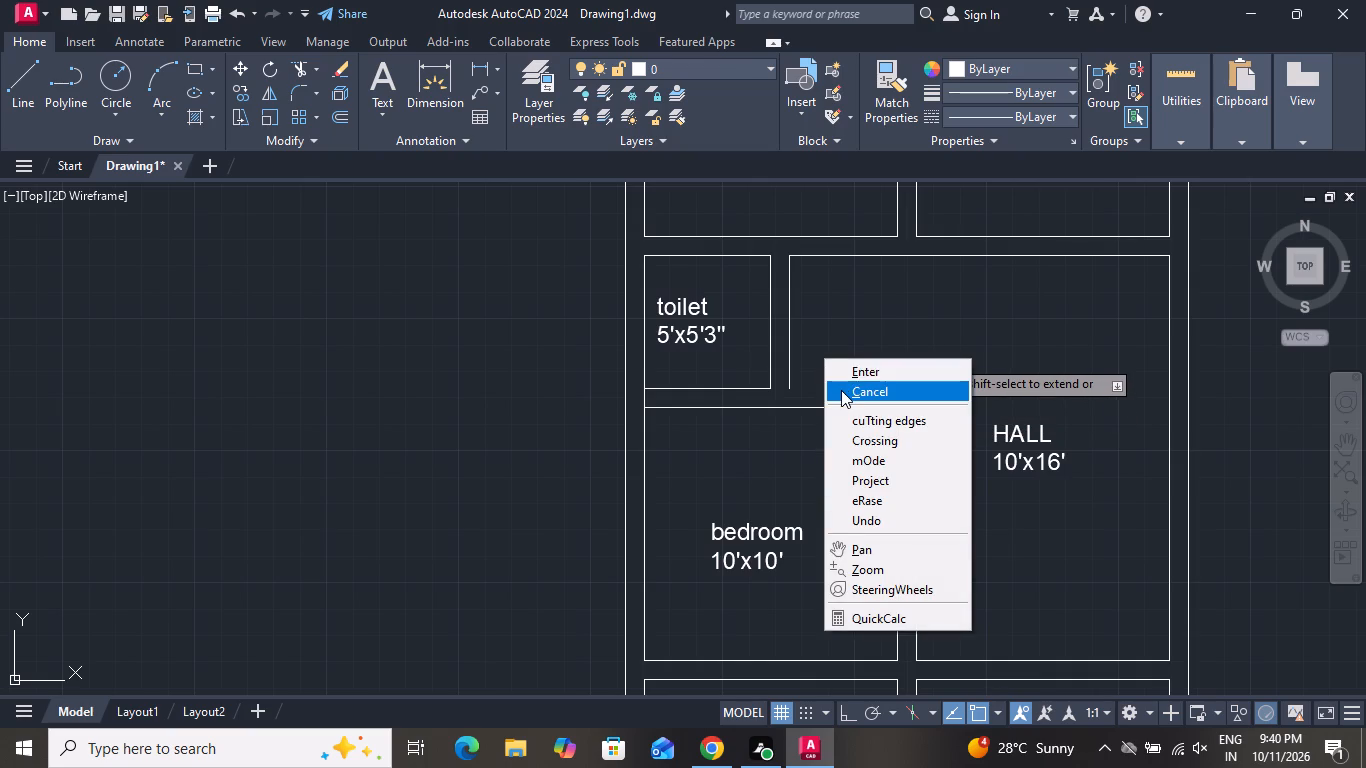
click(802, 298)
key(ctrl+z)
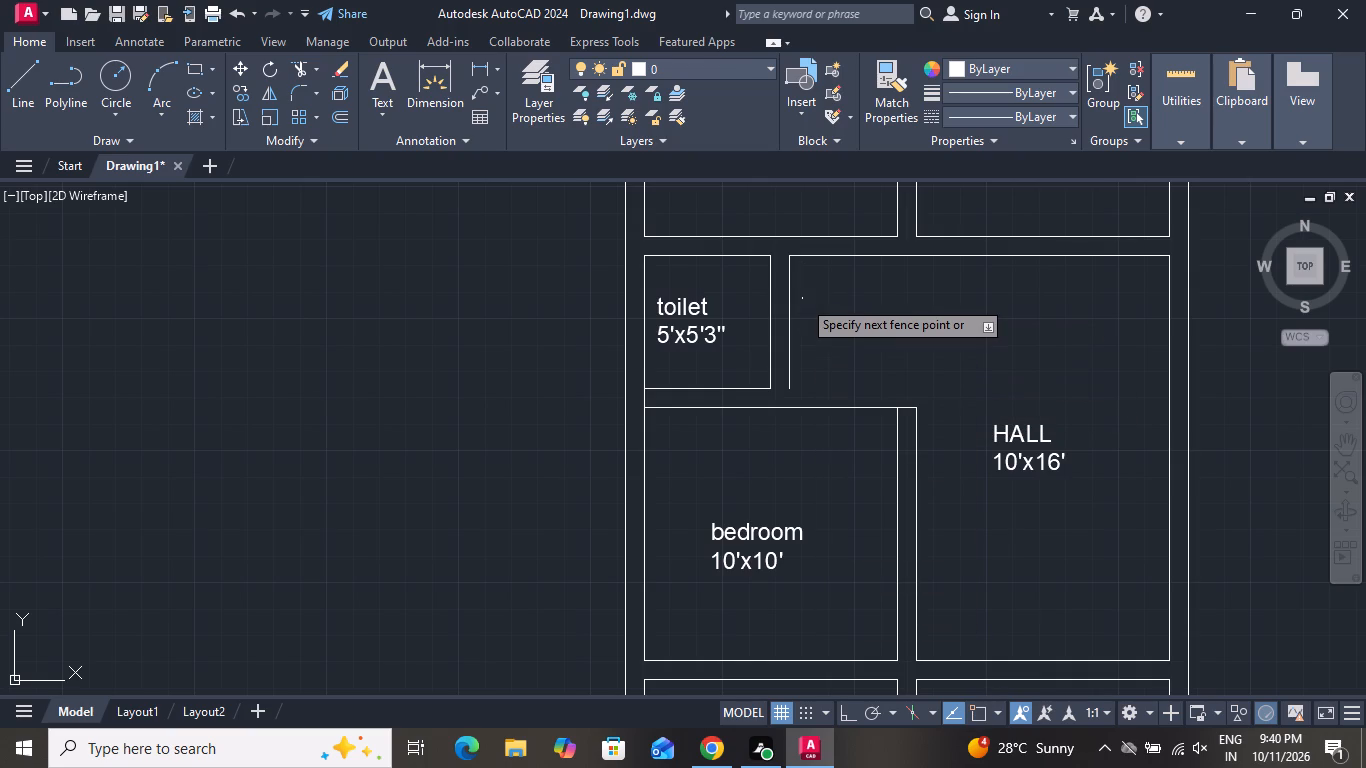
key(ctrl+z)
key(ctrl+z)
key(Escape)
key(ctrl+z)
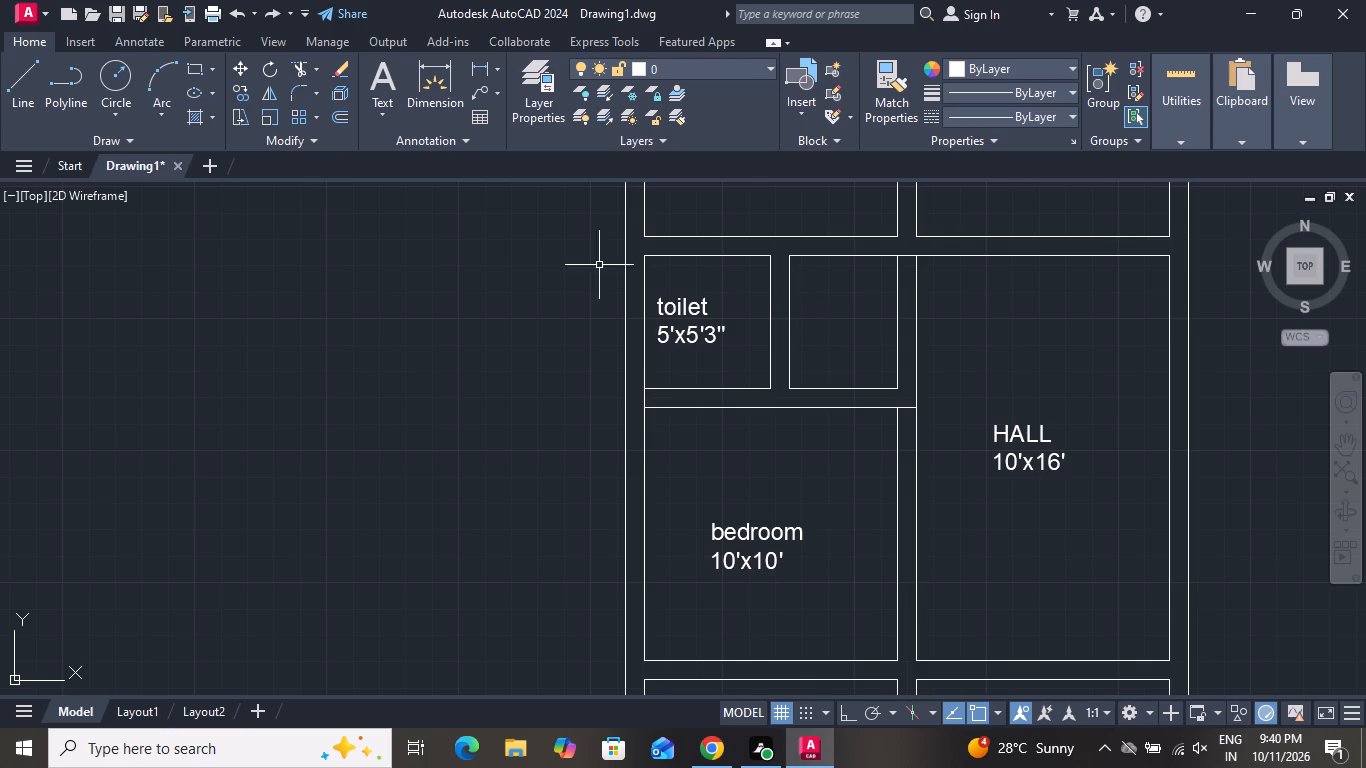
Draw a line extending the small room's bottom edge across the wall gap to the hall wall line.
click(16, 73)
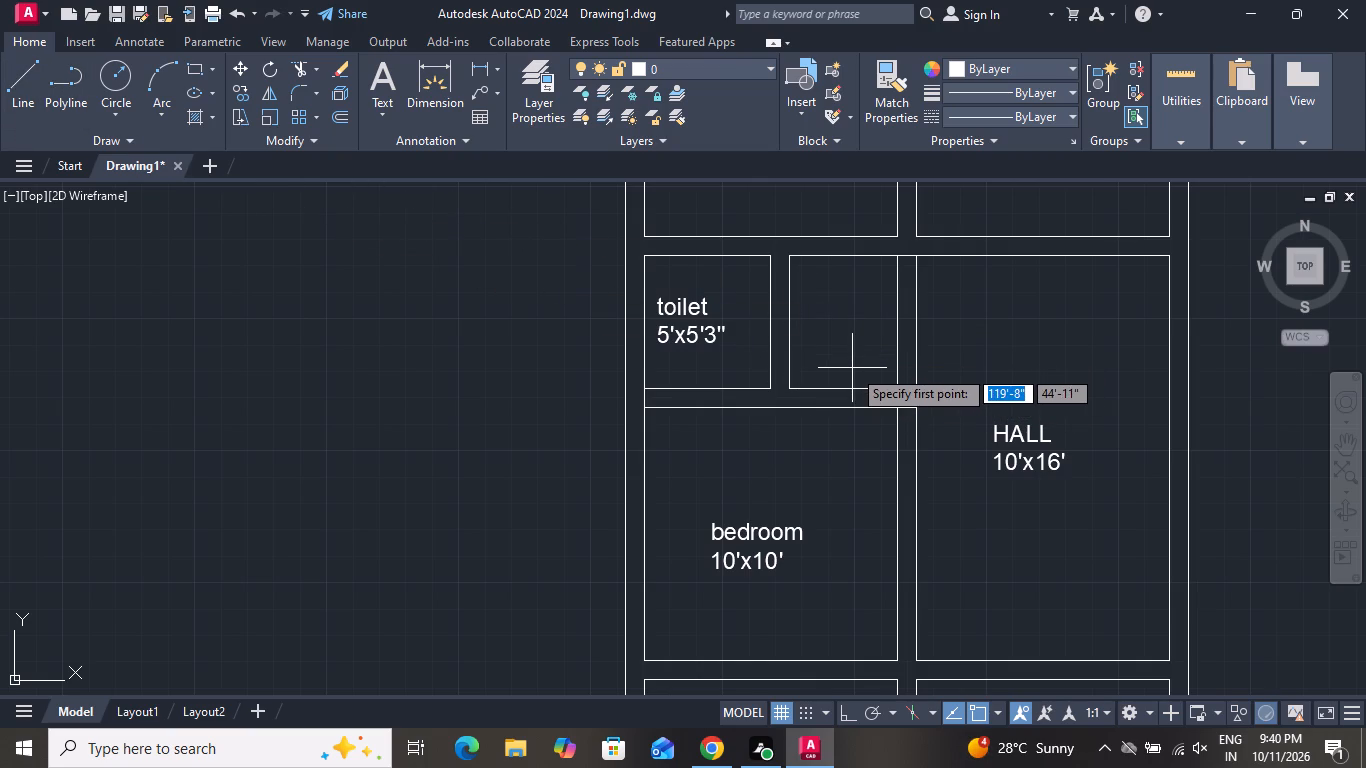
click(900, 395)
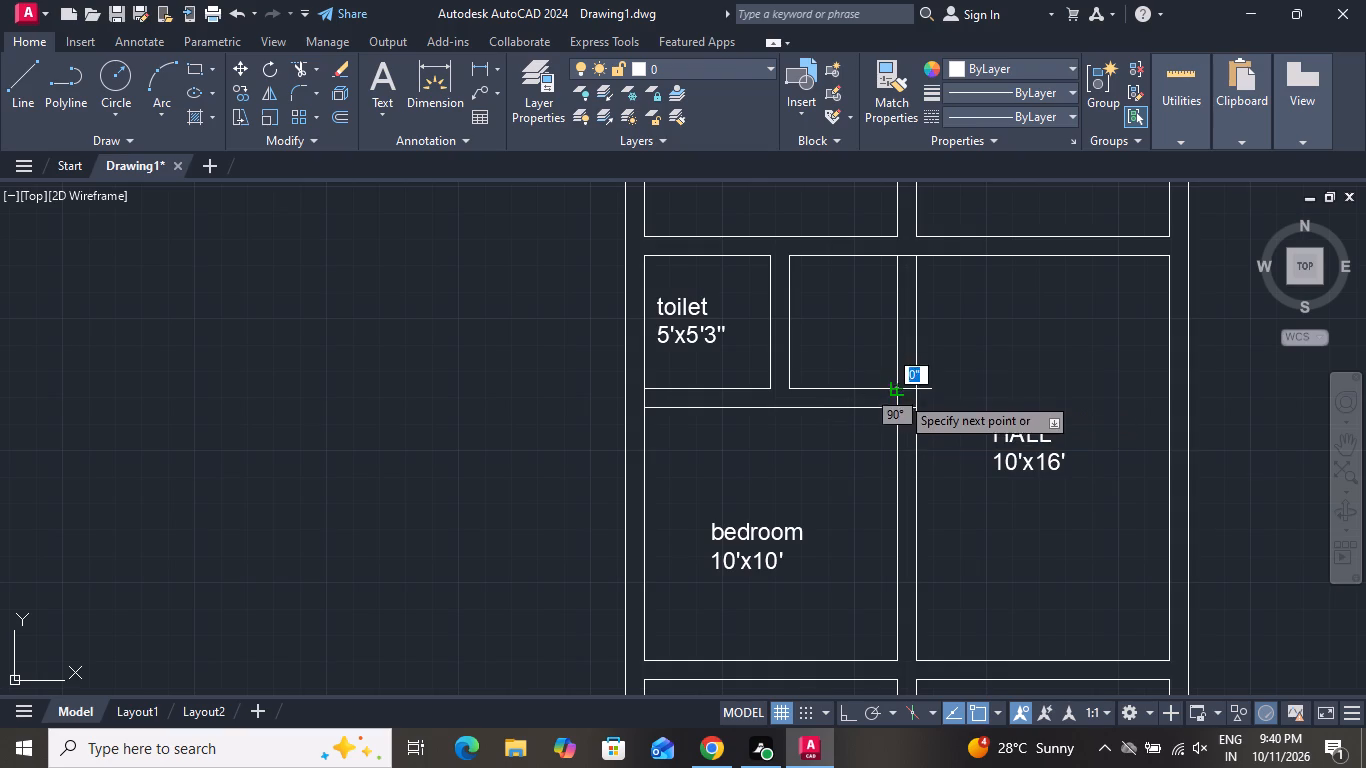
click(911, 390)
right_click(917, 390)
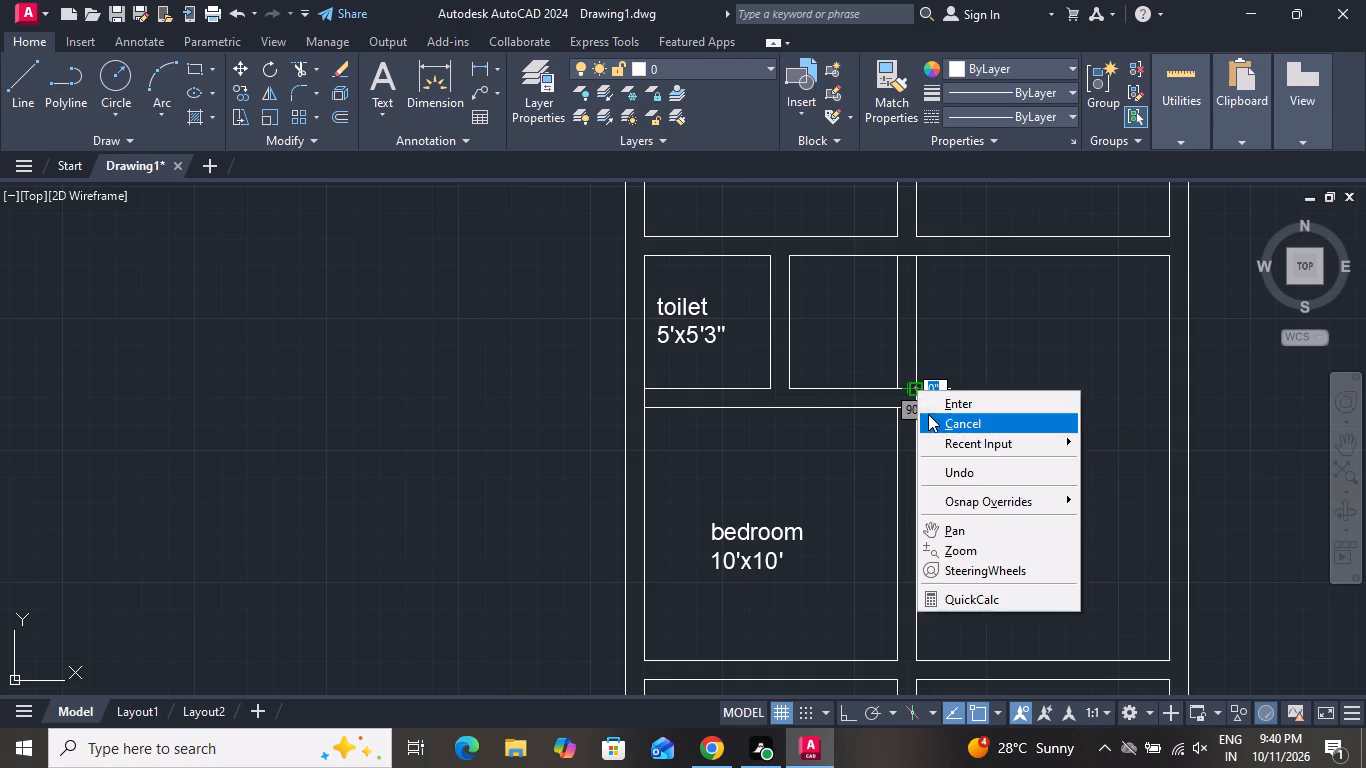
click(927, 415)
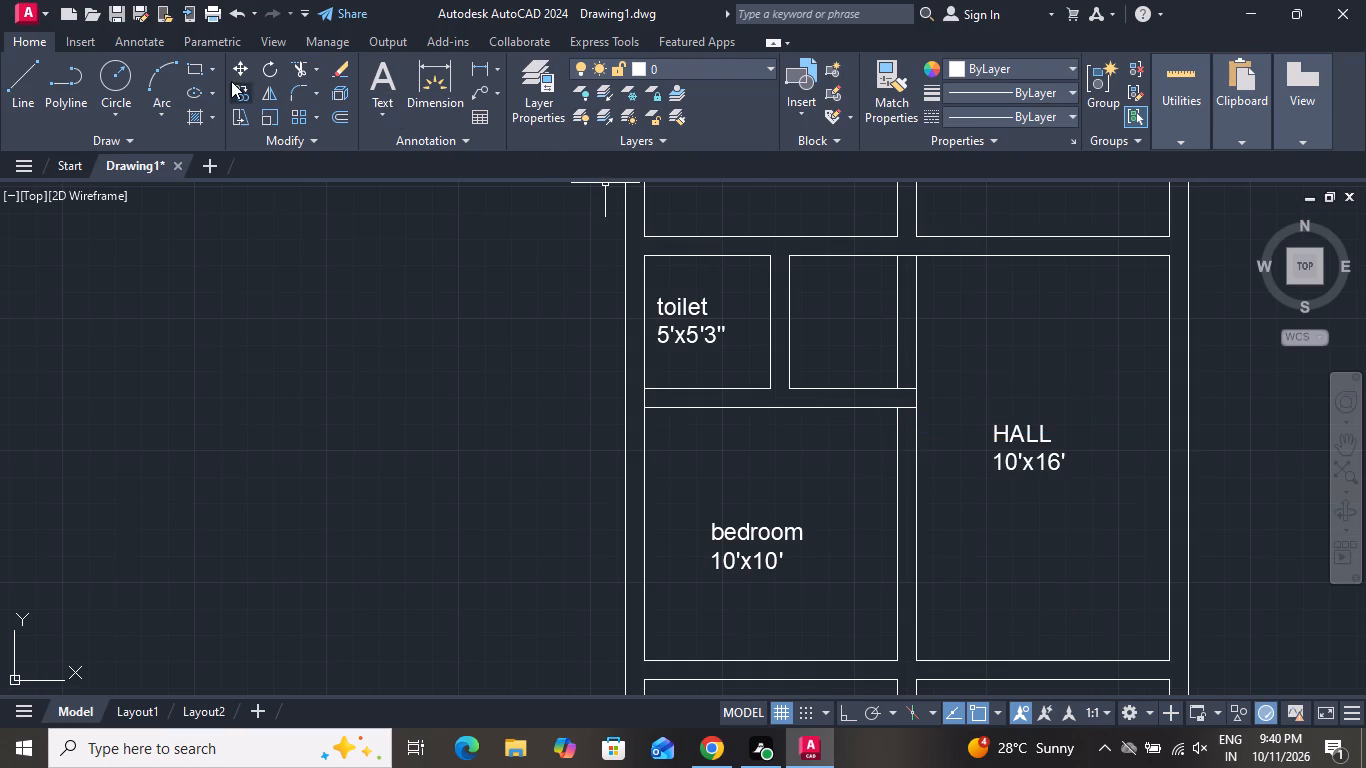
Trim the two wall lines separating the small room from the hall and the short line at the lower bedroom's upper corner.
click(297, 66)
click(827, 296)
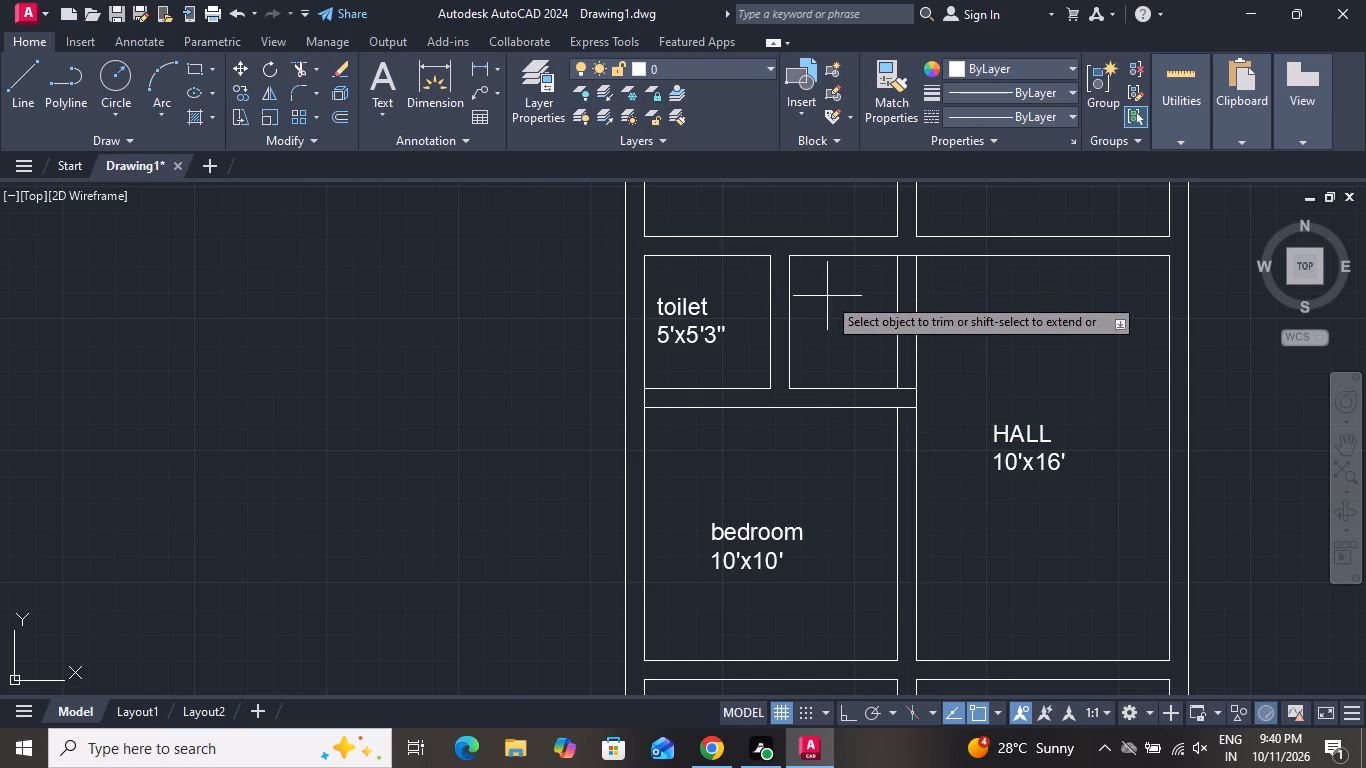
click(941, 313)
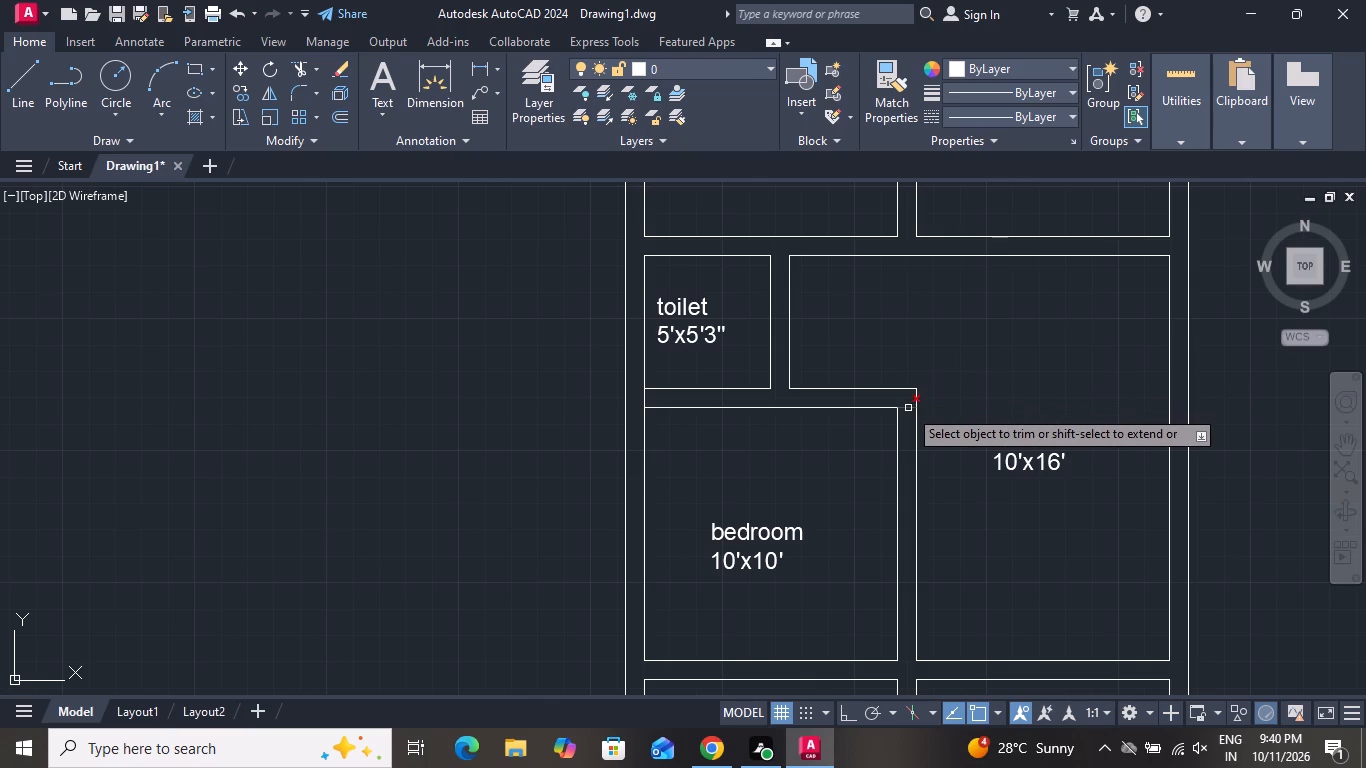
click(906, 408)
scroll(961, 302, down, 1)
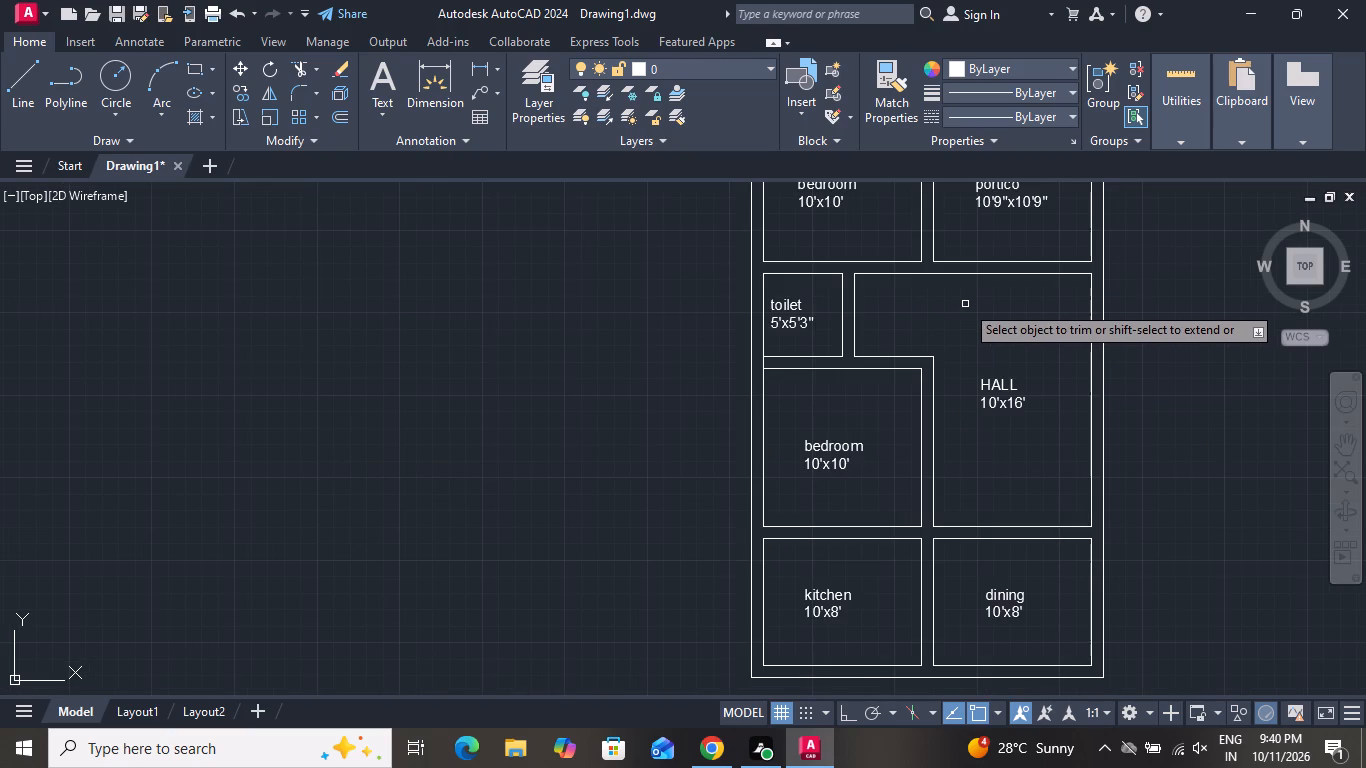
right_click(965, 304)
click(979, 336)
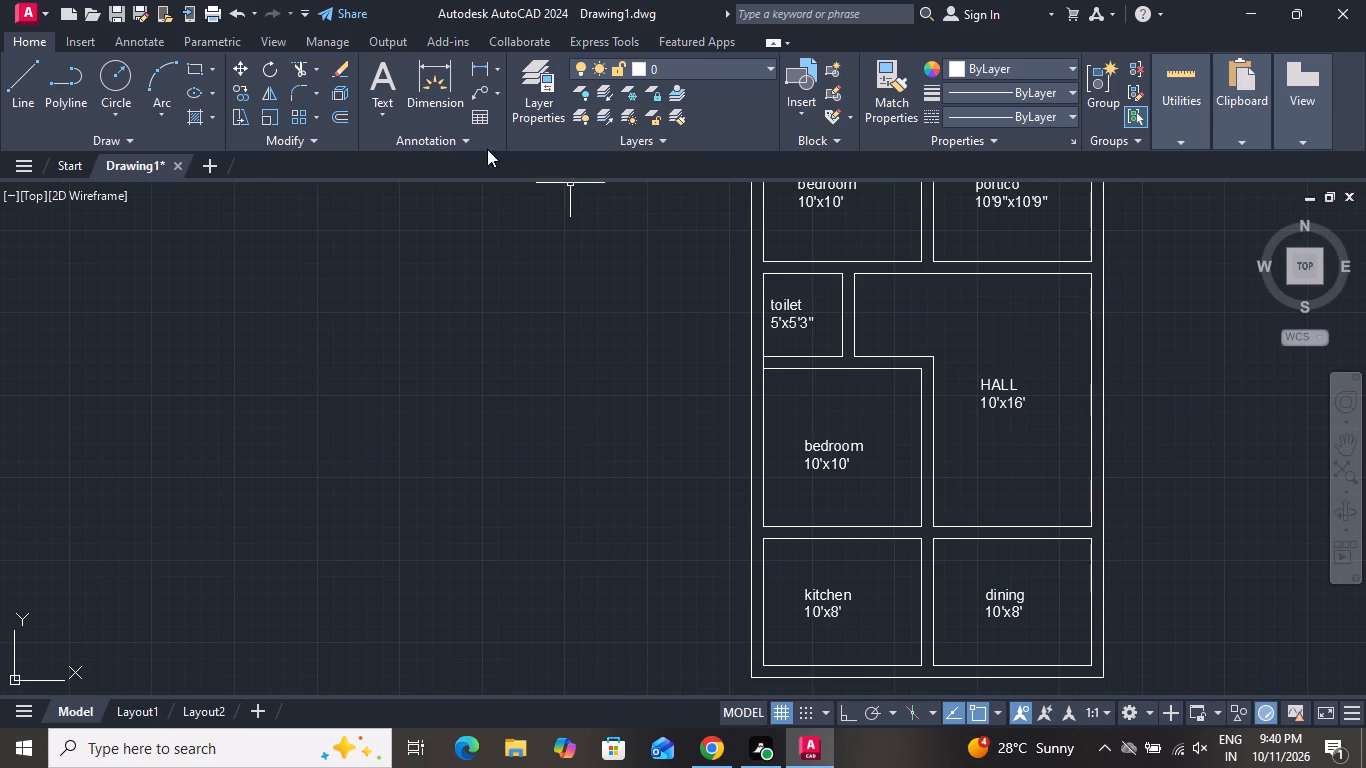
Draw a 9" line across the wall between the upper bedroom and the hall, near the bedroom's corner by the portico.
click(10, 73)
scroll(860, 232, up, 1)
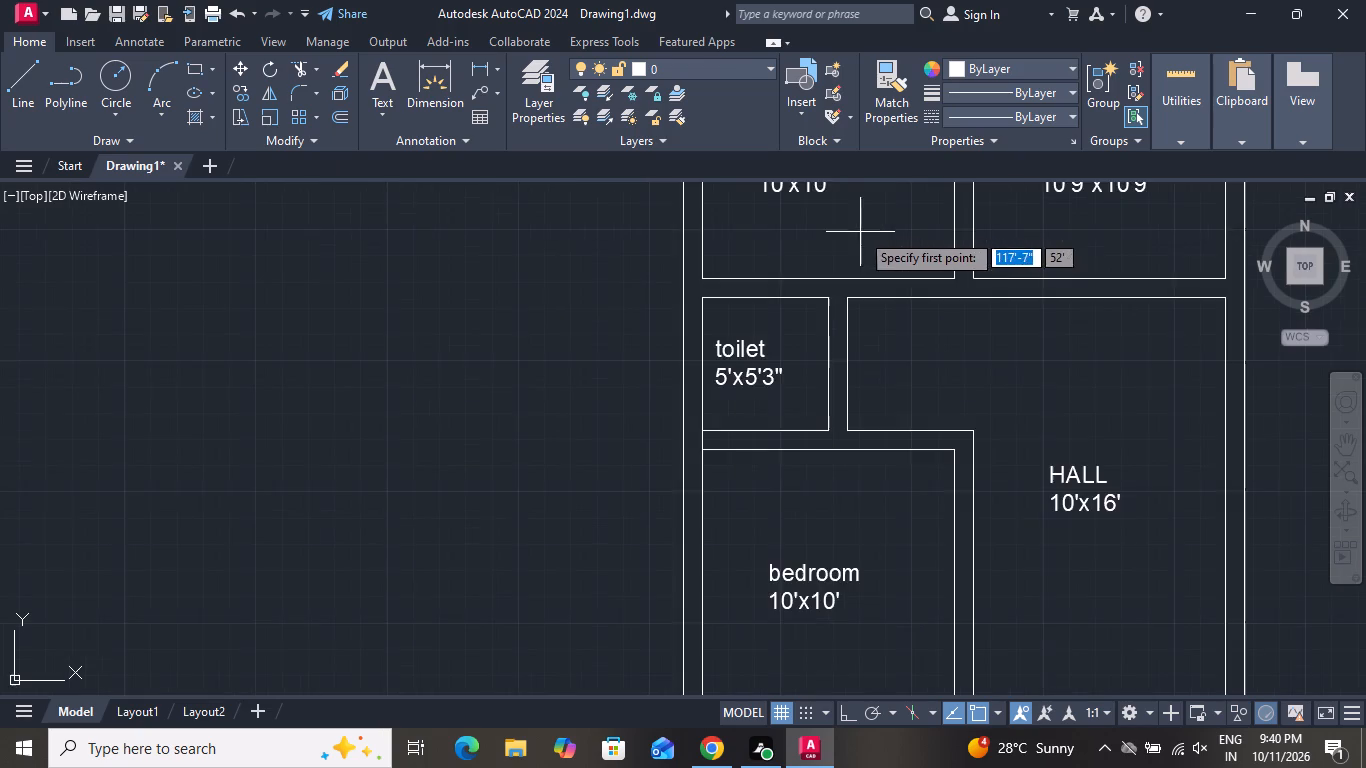
scroll(898, 249, up, 2)
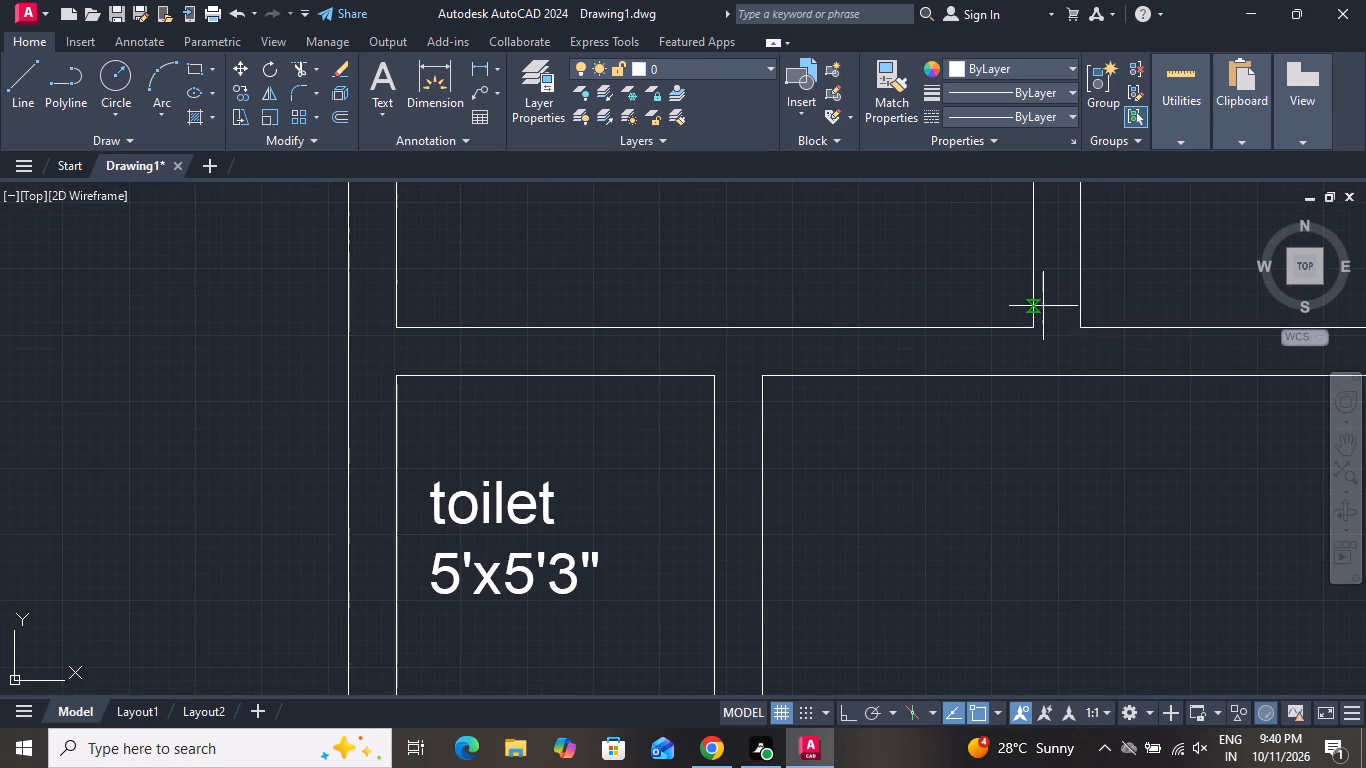
click(996, 326)
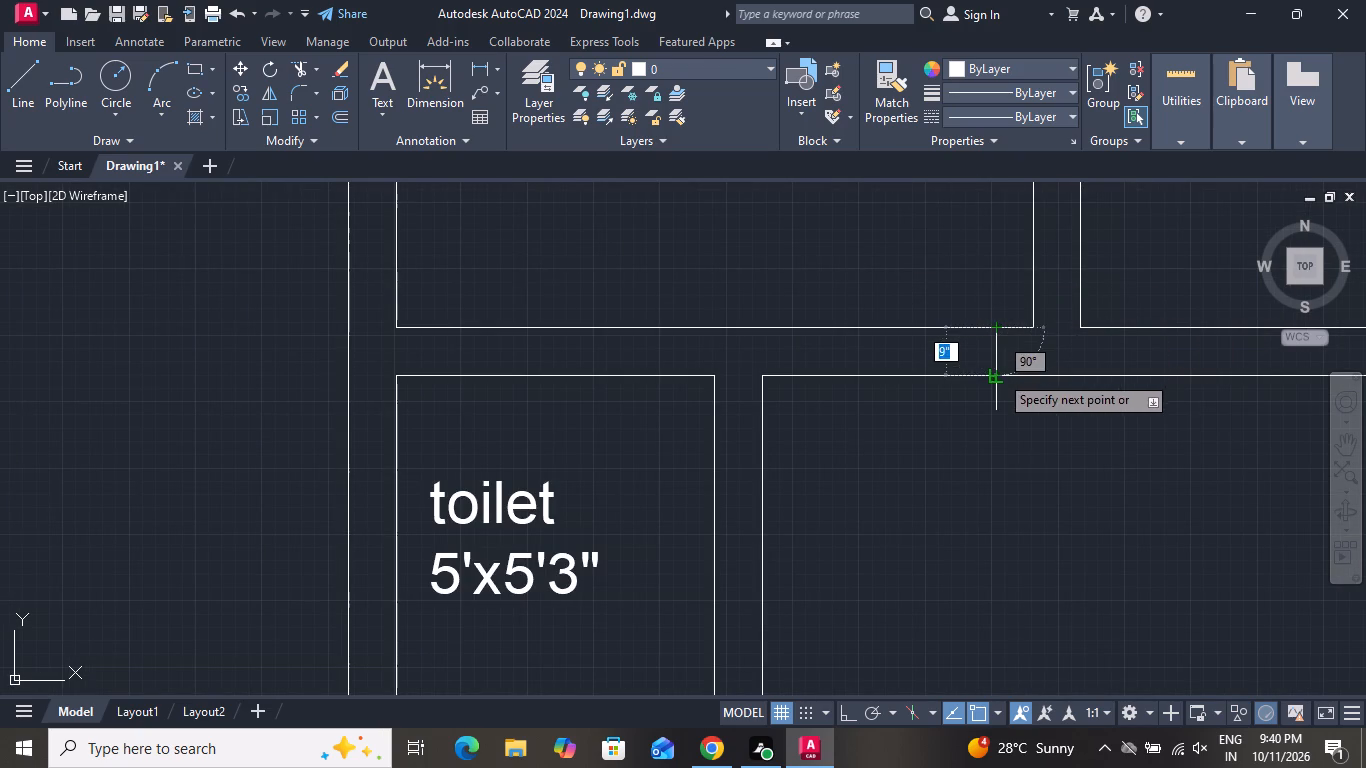
click(999, 374)
right_click(1004, 373)
click(1031, 410)
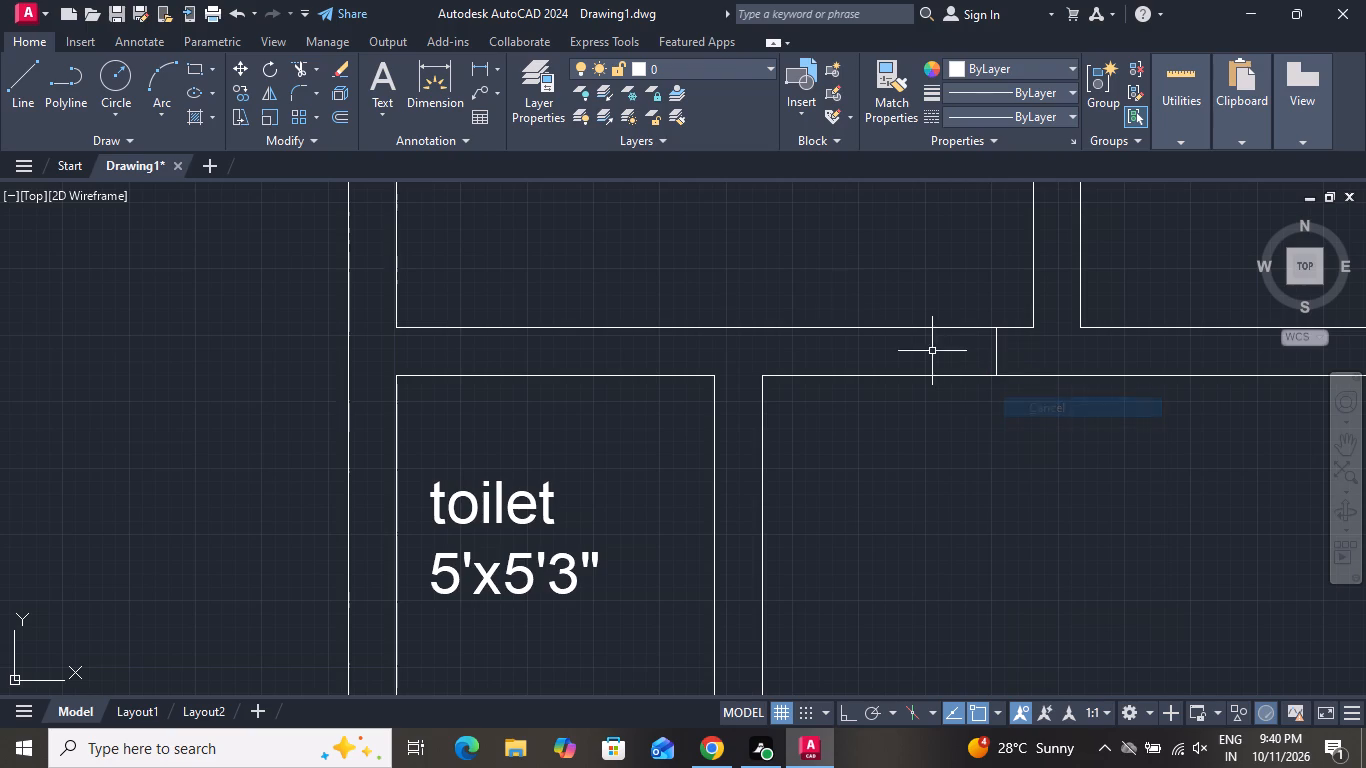
Draw a second 9" line across the same wall, near the hall's corner beside the toilet.
click(10, 84)
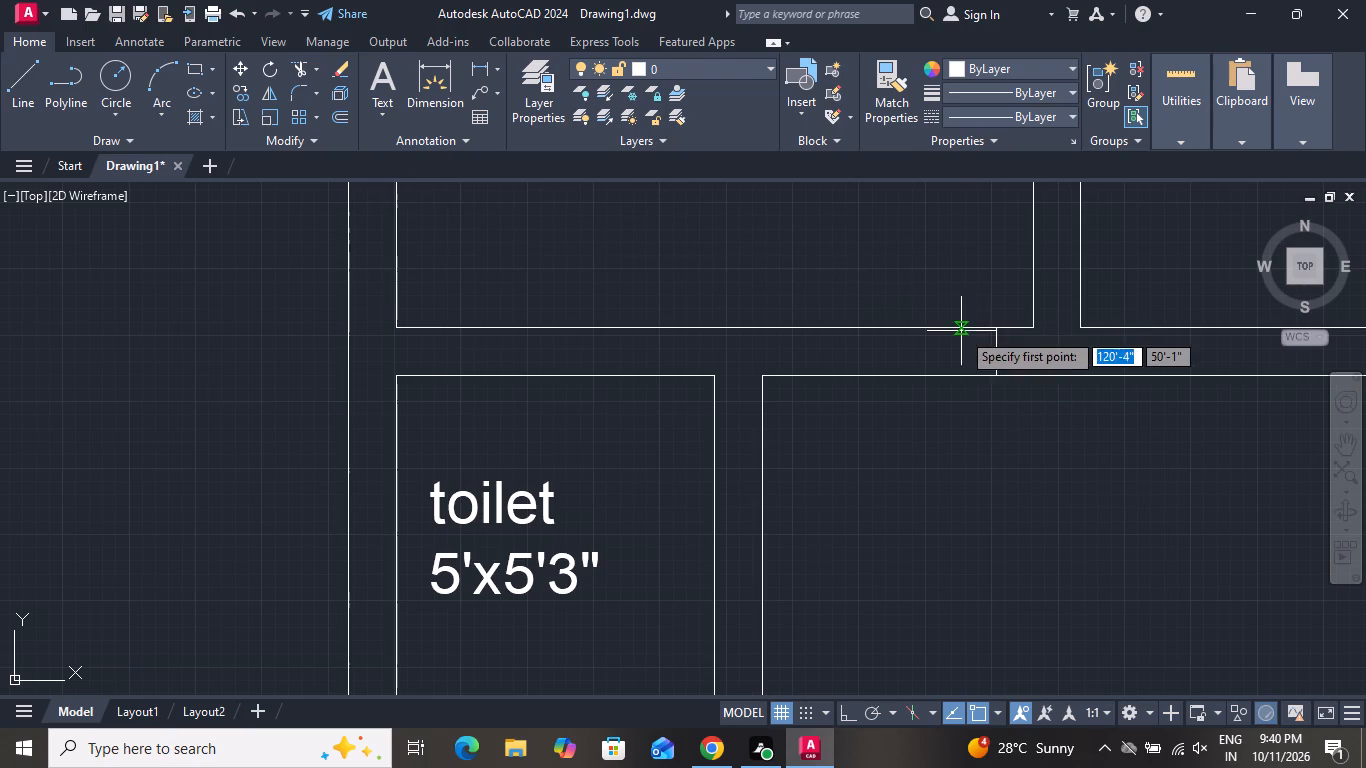
click(819, 326)
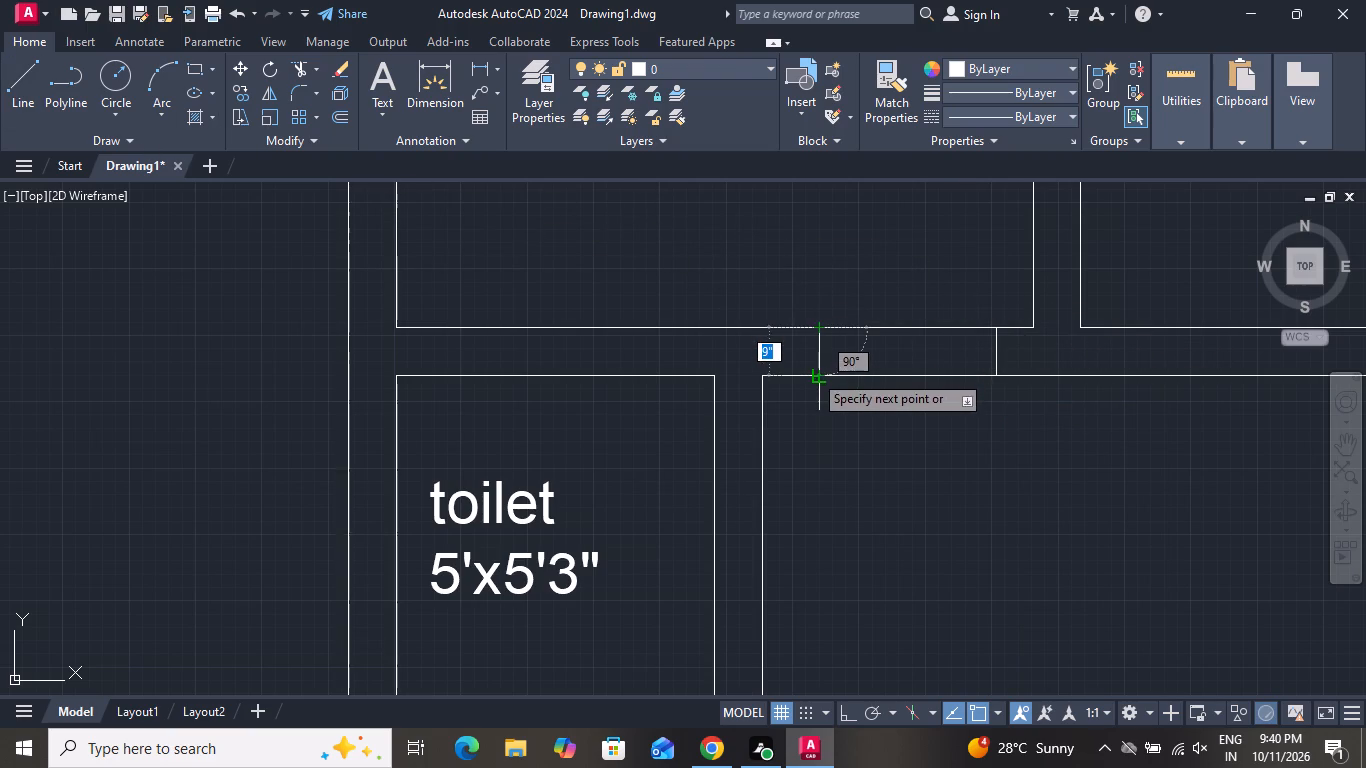
click(813, 373)
right_click(814, 373)
click(835, 392)
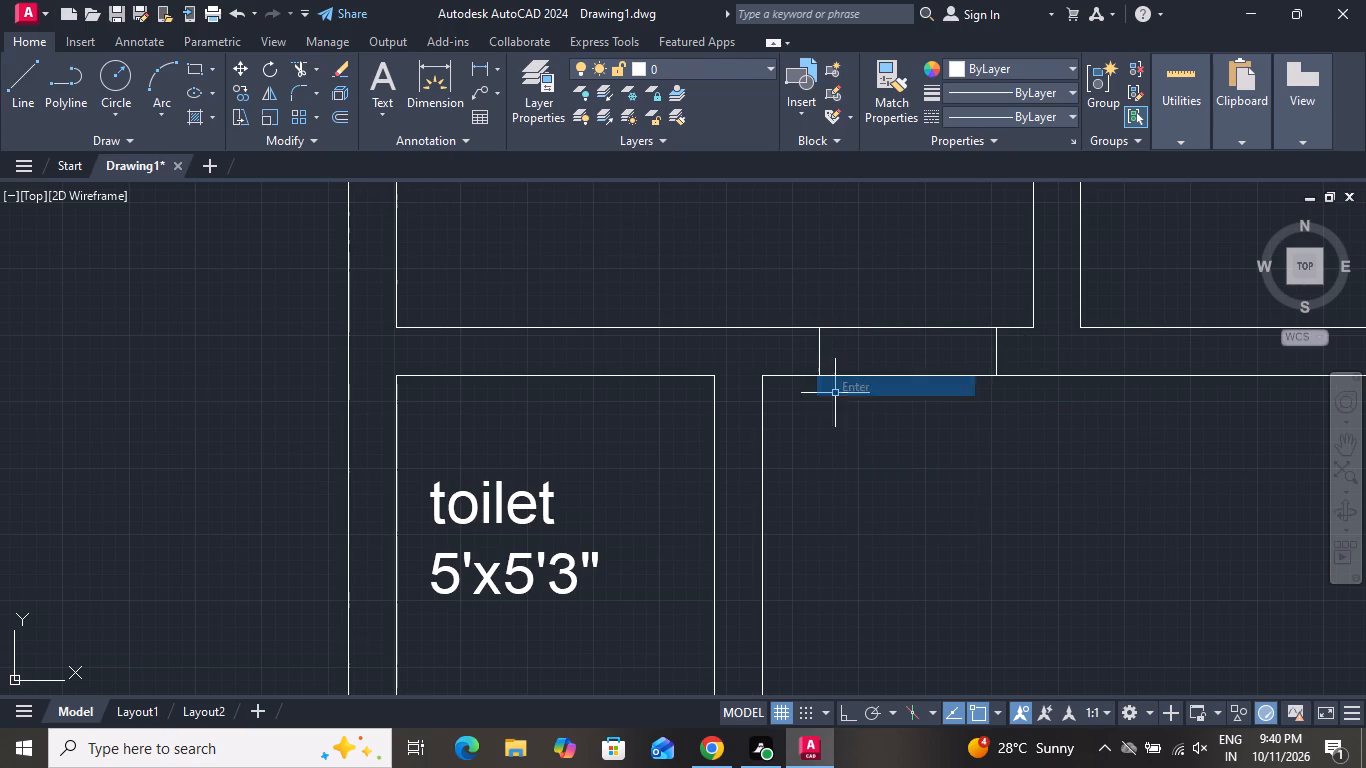
Draw a line straight across the 9" wall between the upper bedroom and the toilet, near the outer wall.
click(16, 91)
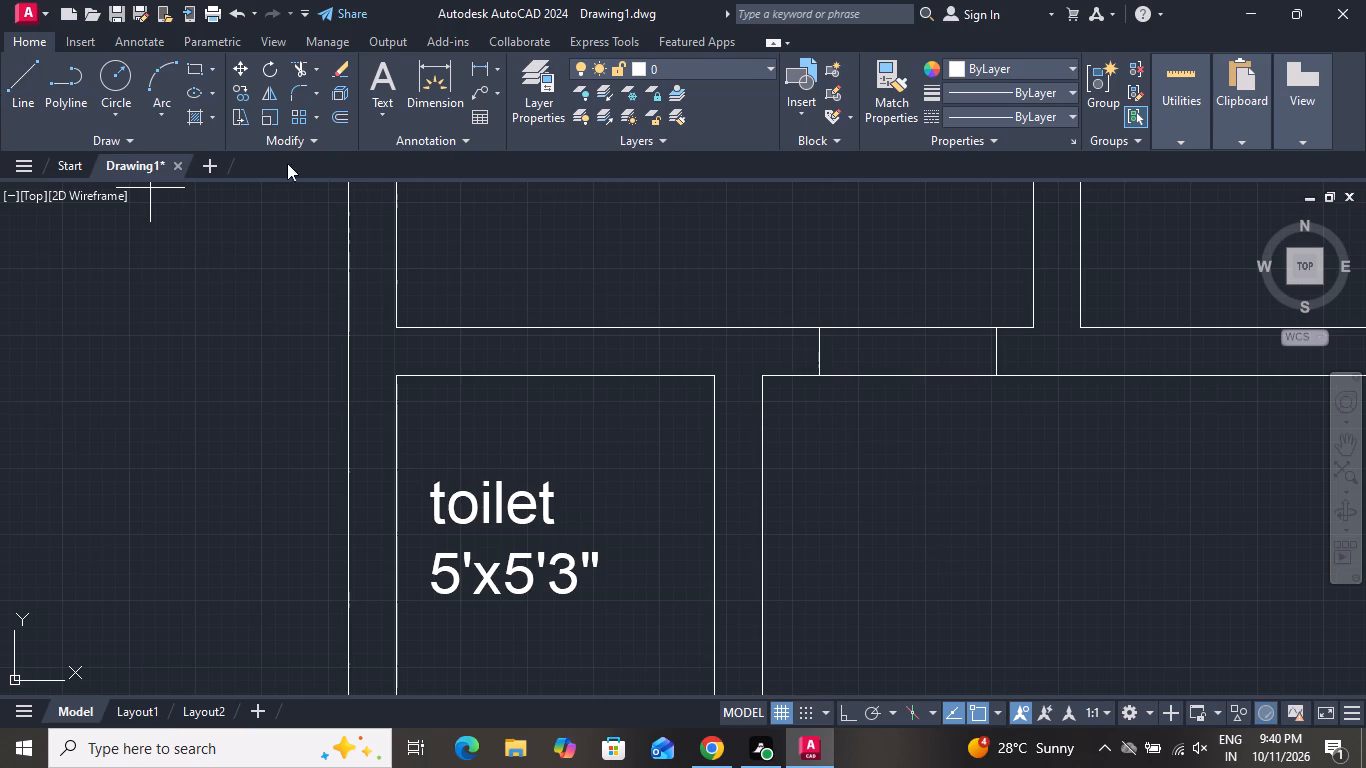
click(436, 329)
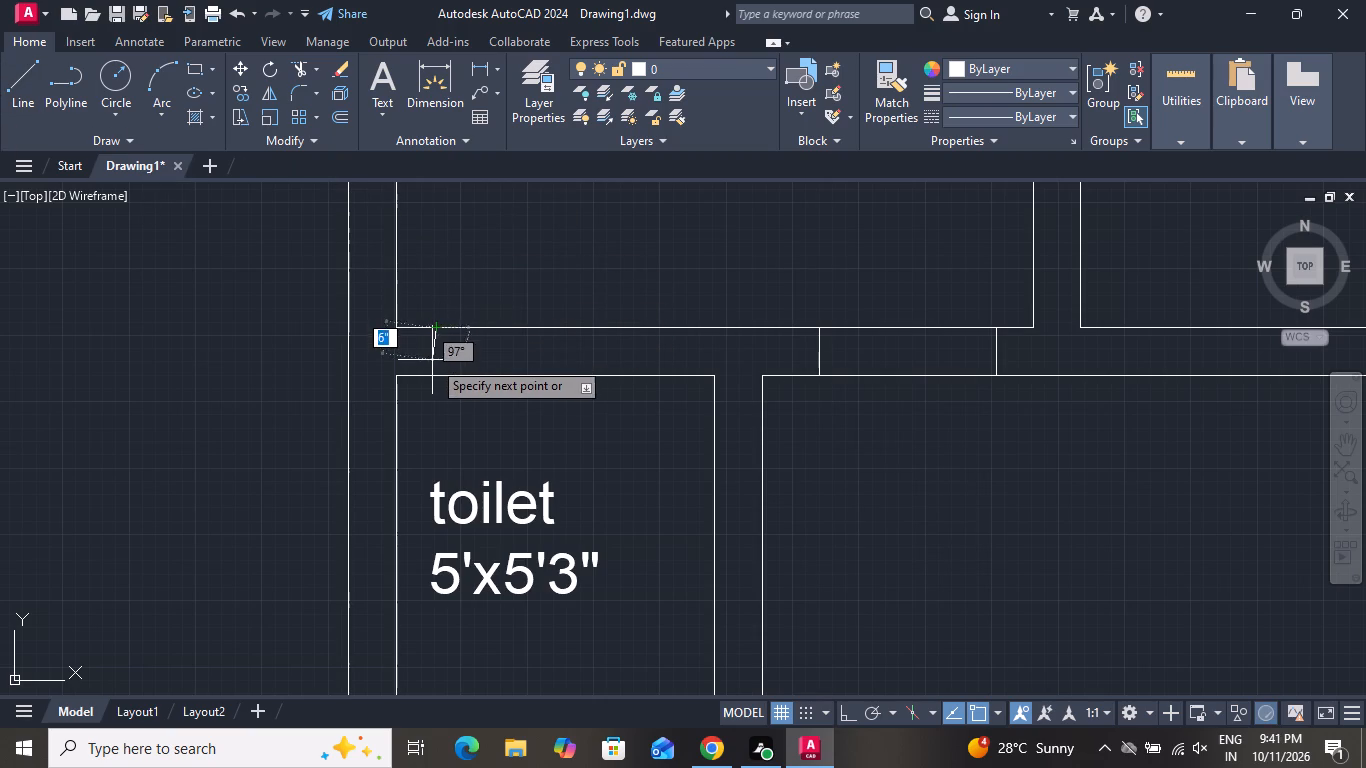
click(432, 374)
right_click(433, 370)
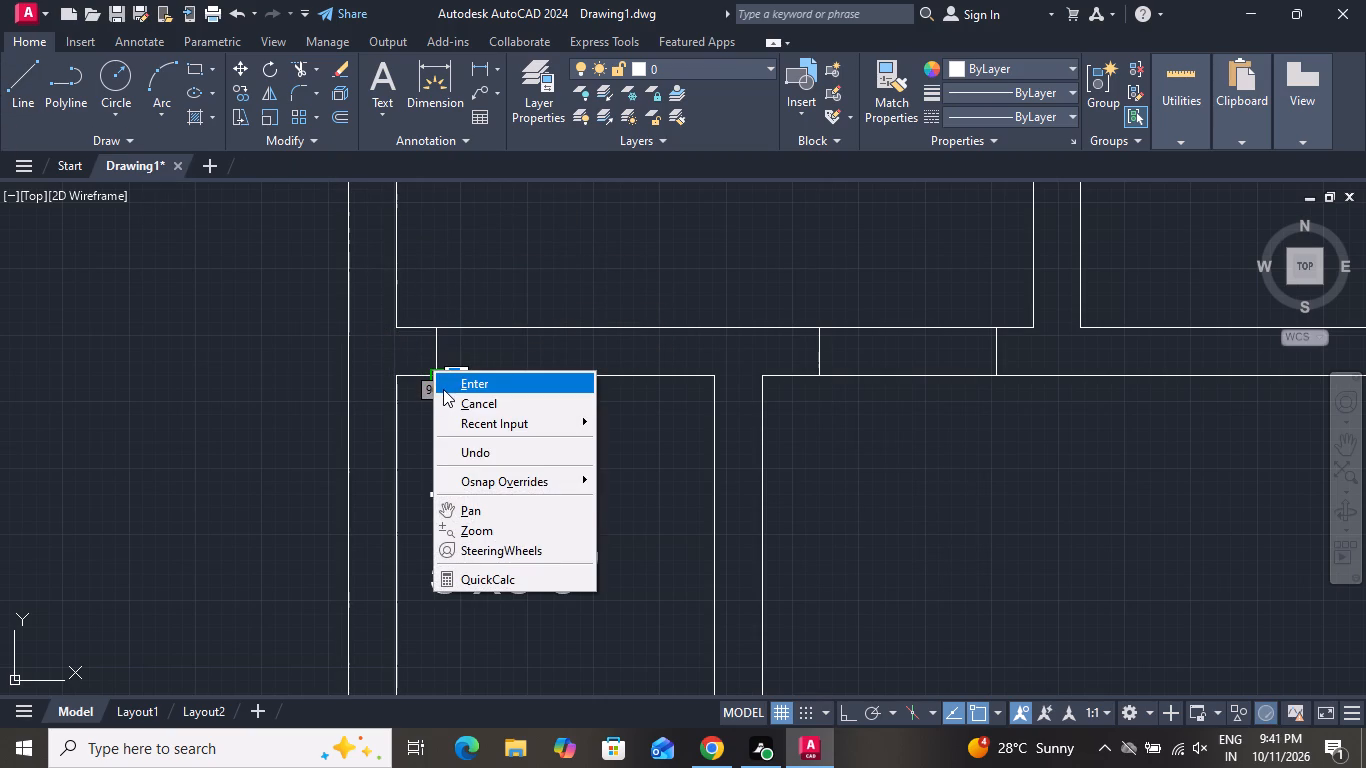
click(444, 390)
Draw a second line across the 9" wall between the upper bedroom and the toilet, above the middle of the toilet.
click(7, 77)
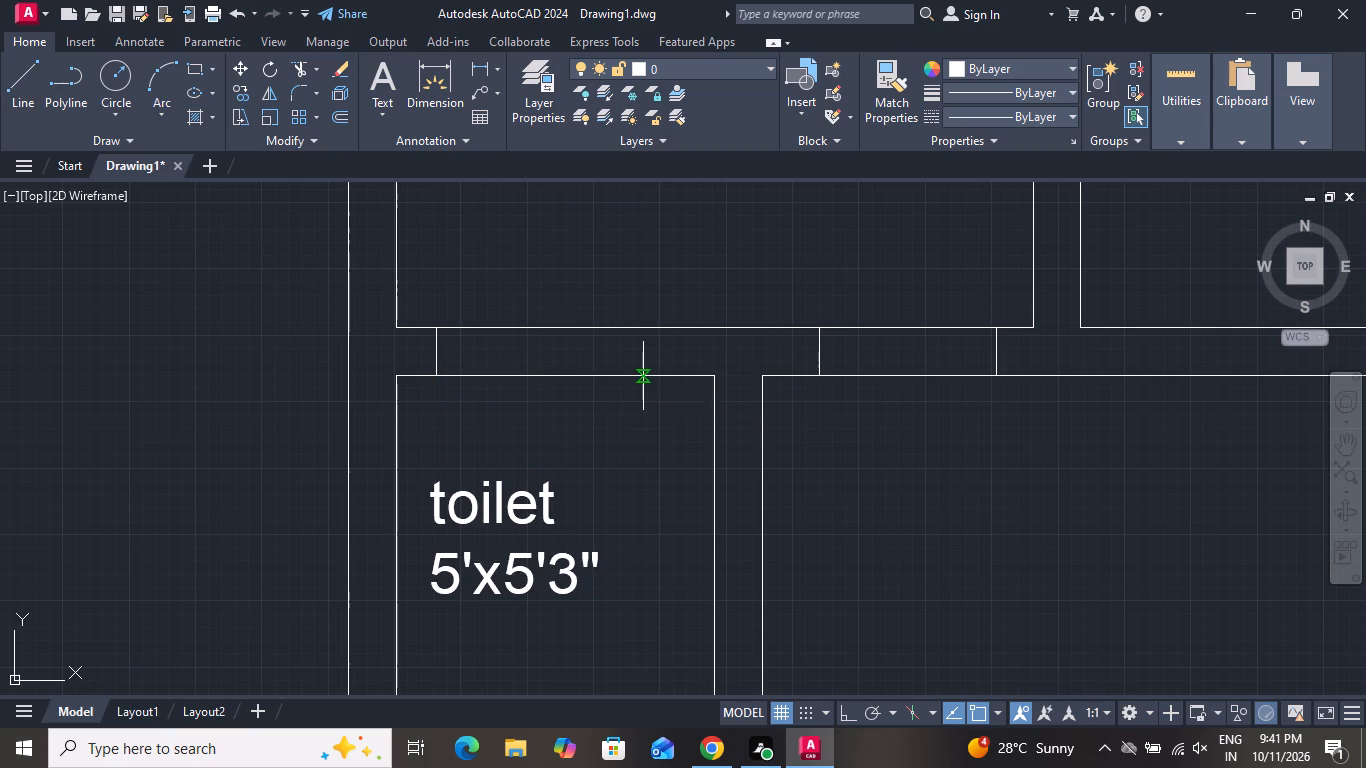
click(585, 376)
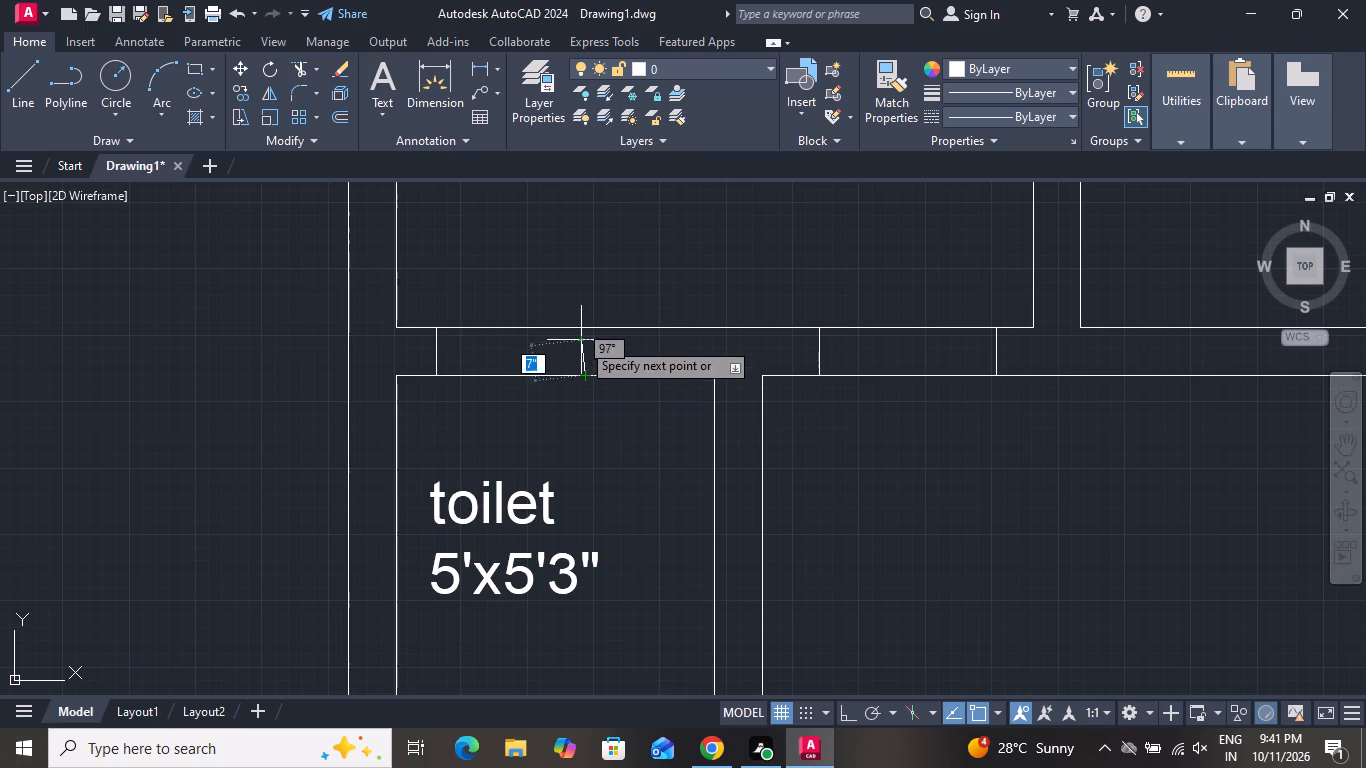
click(580, 330)
right_click(580, 330)
click(608, 360)
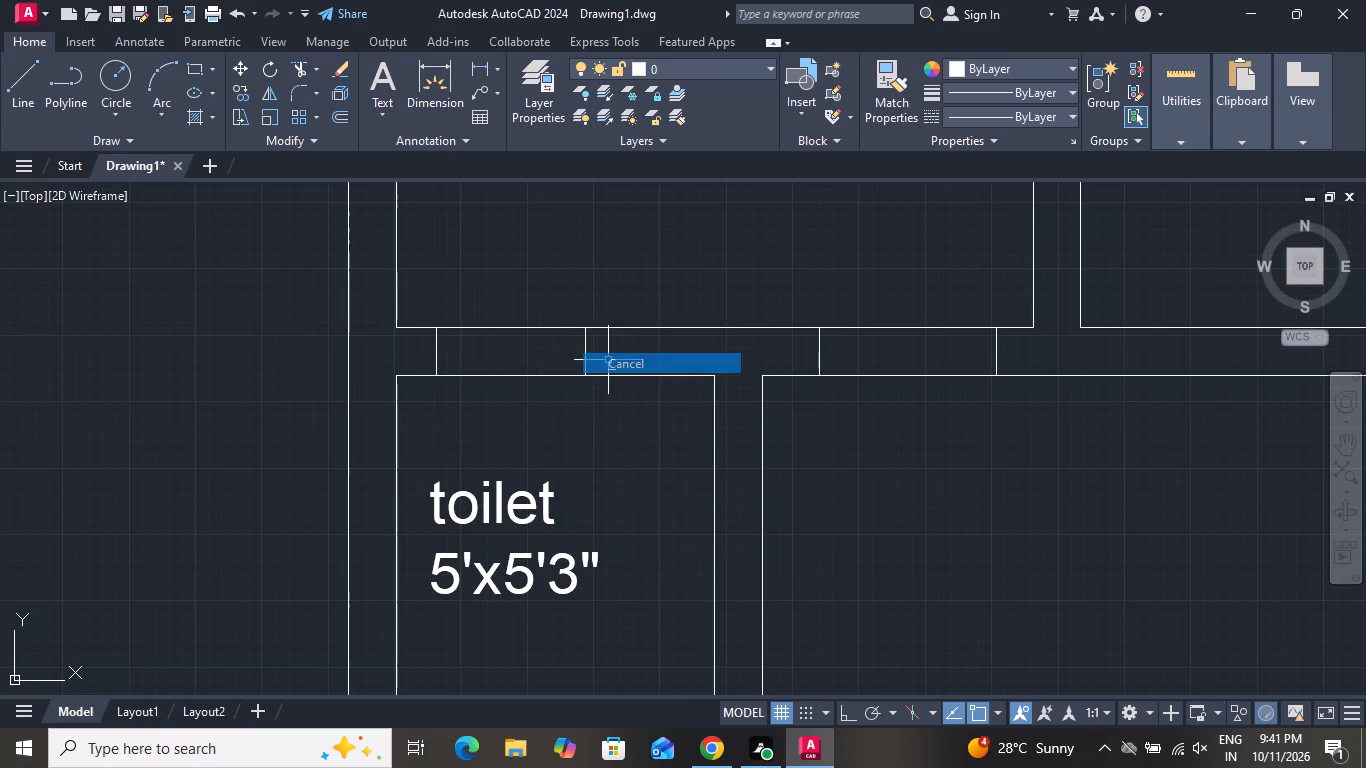
Trim the wall lines between both pairs of cross lines, opening doorways from the upper bedroom to the hall and to the toilet.
scroll(608, 360, down, 2)
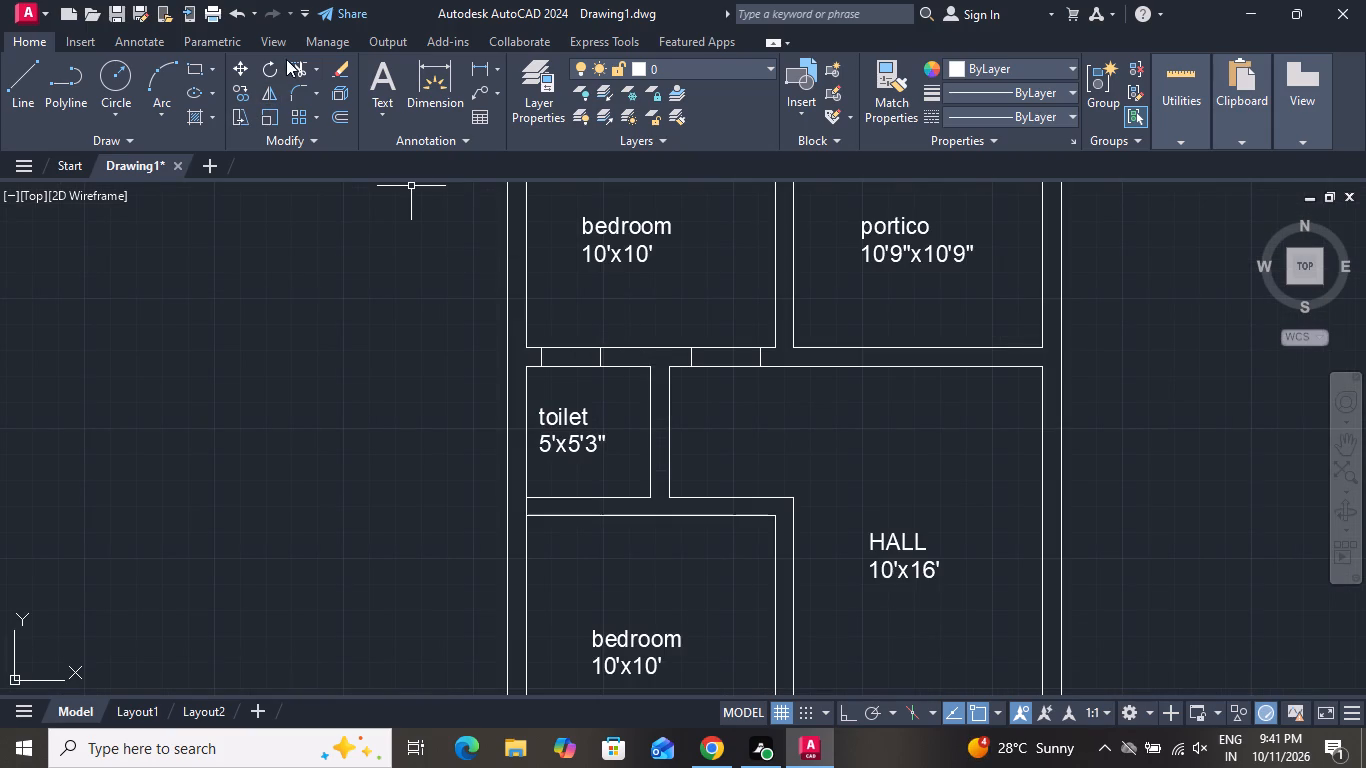
click(293, 66)
scroll(693, 354, up, 2)
click(732, 306)
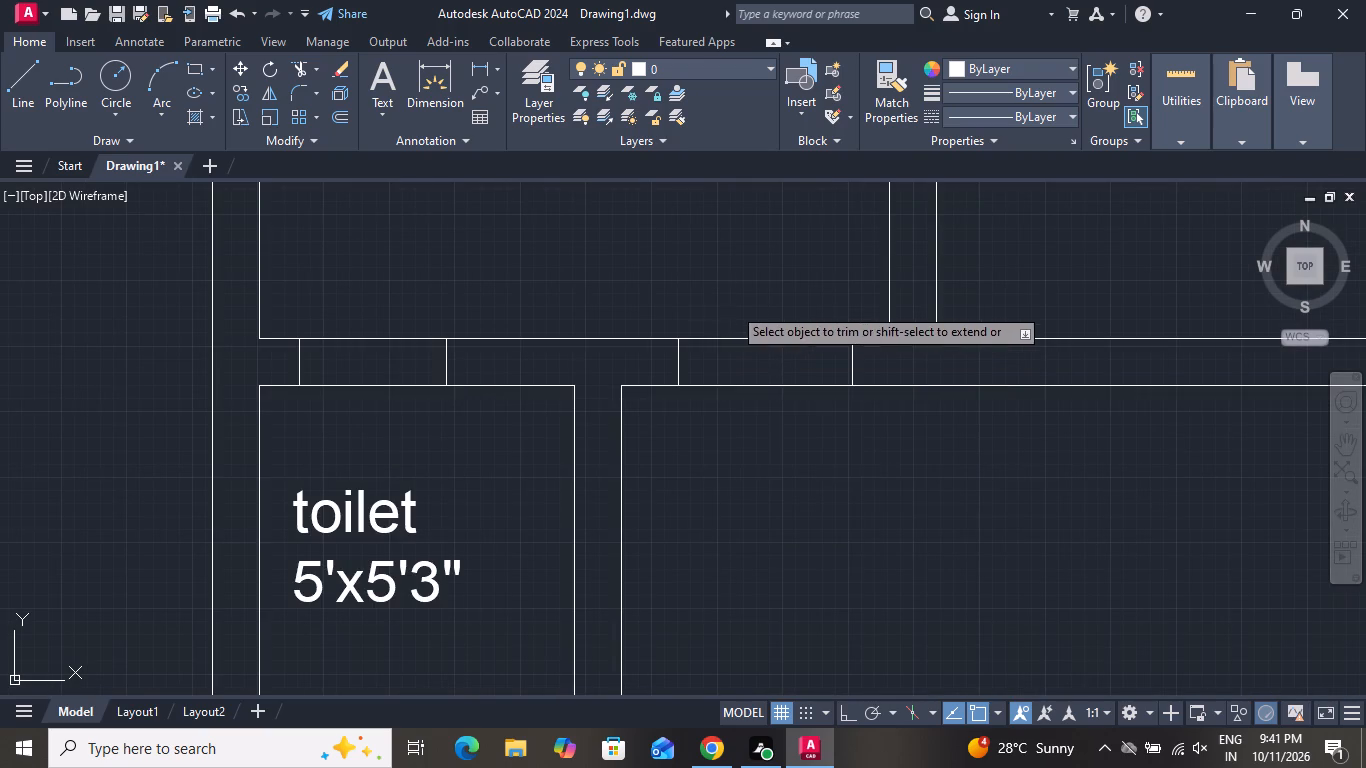
click(739, 469)
click(399, 304)
click(388, 423)
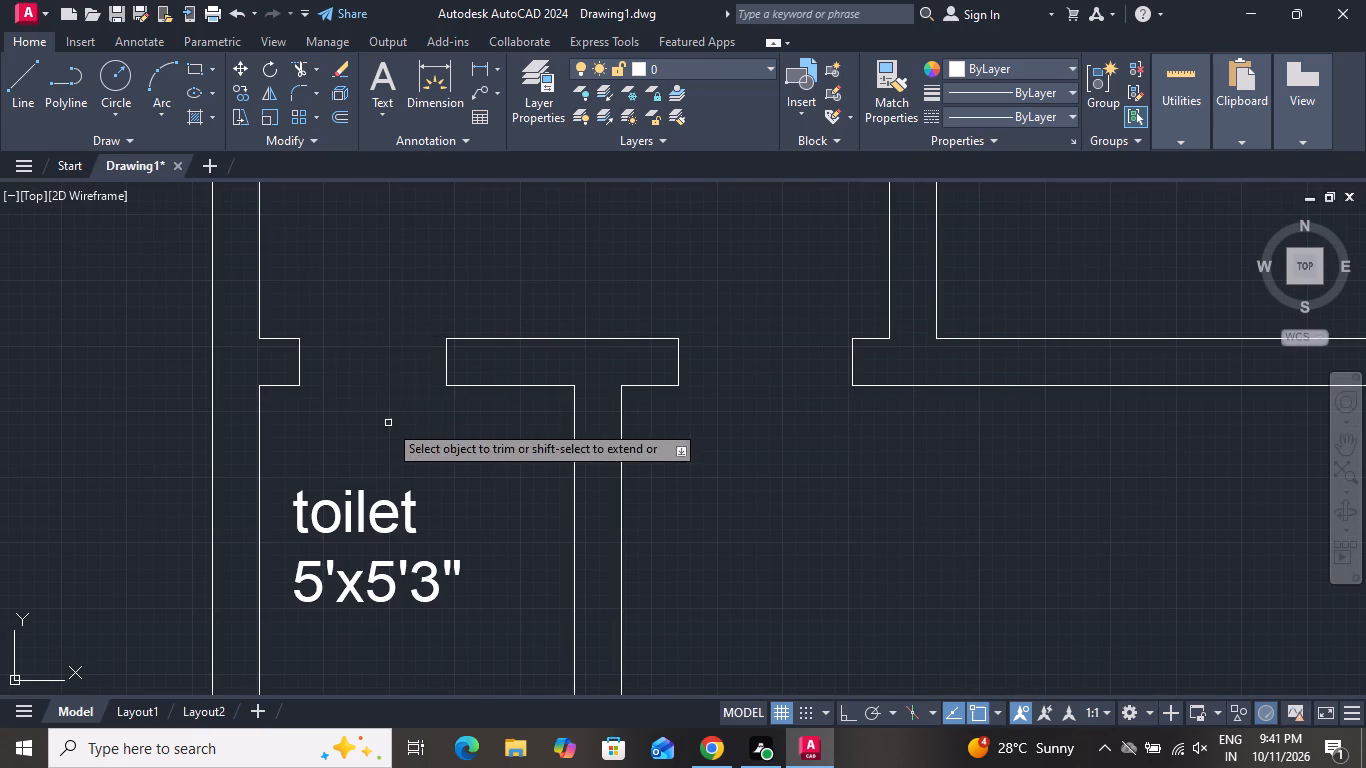
scroll(422, 382, down, 2)
right_click(548, 422)
click(603, 458)
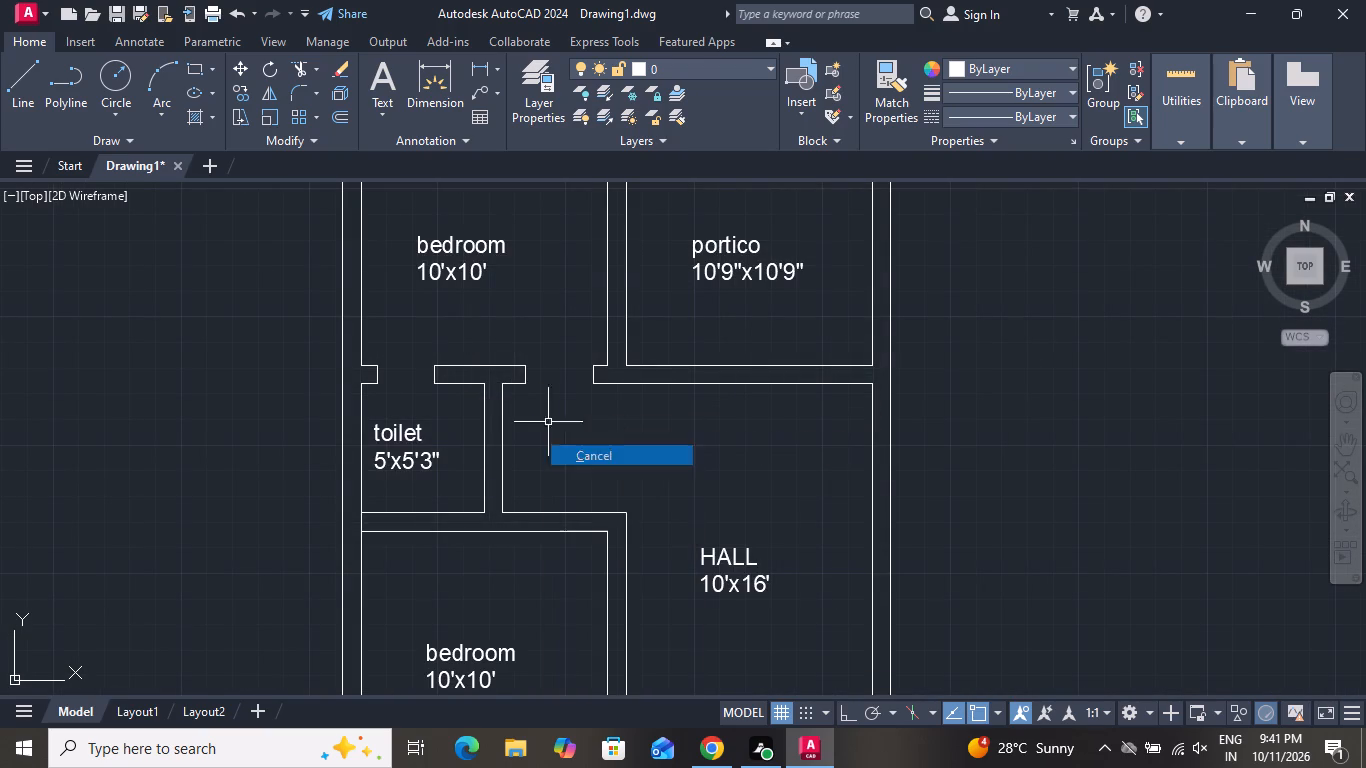
Draw a 9" line across the wall between the portico and the hall, near the outer wall.
click(18, 76)
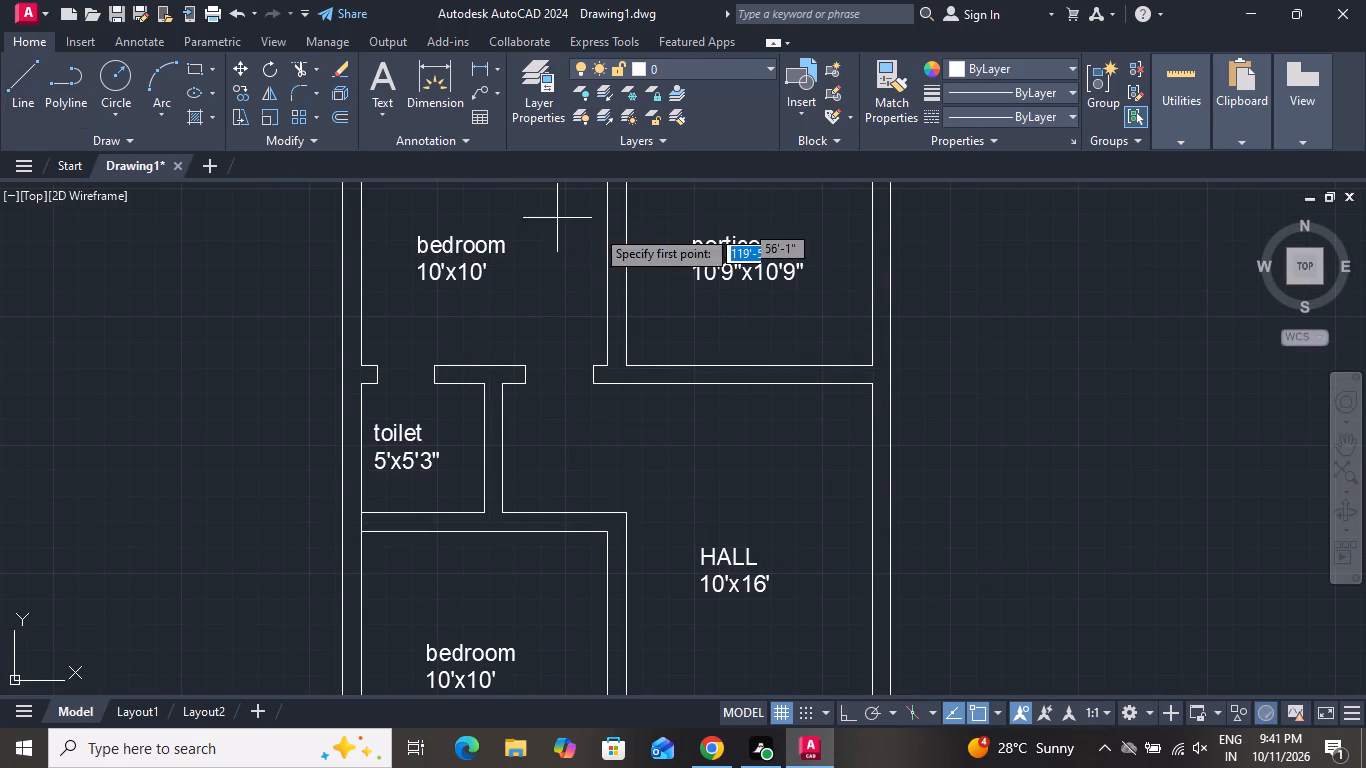
scroll(881, 444, up, 2)
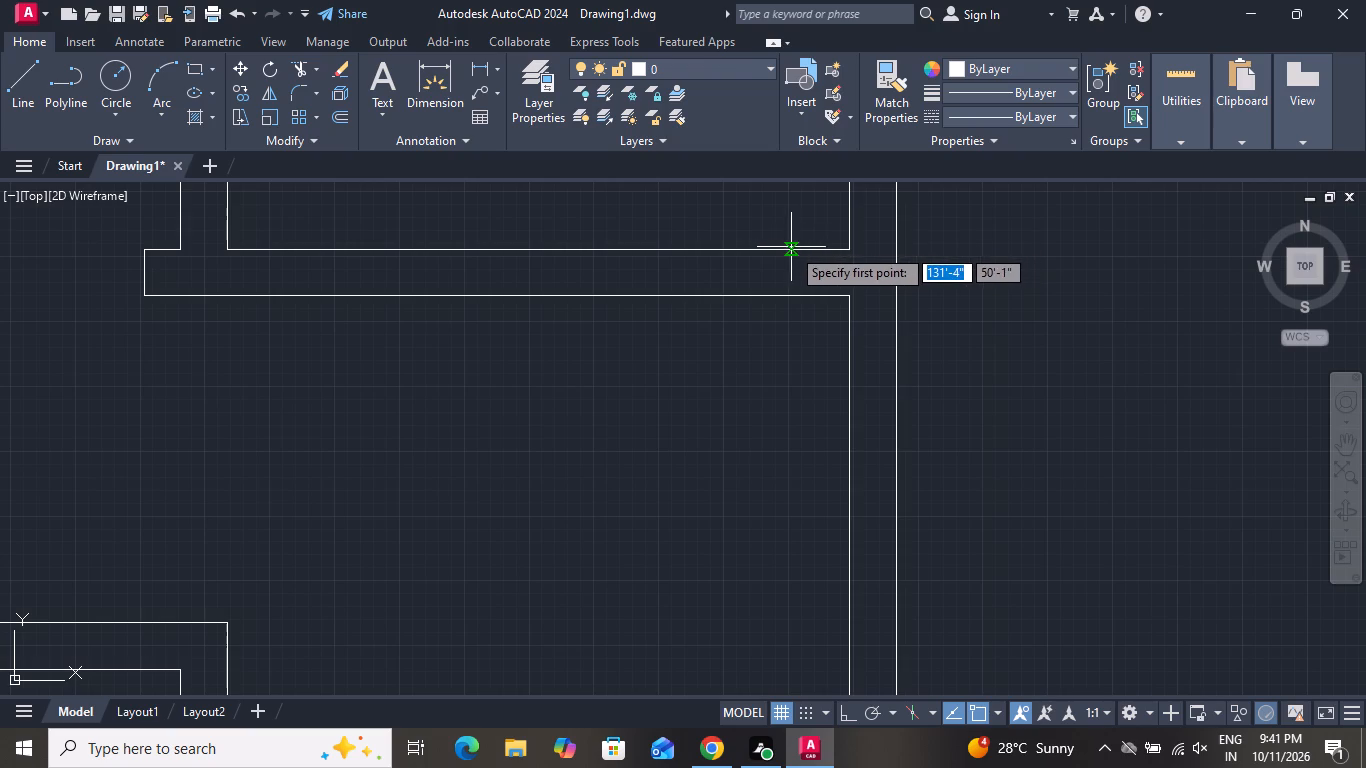
click(789, 251)
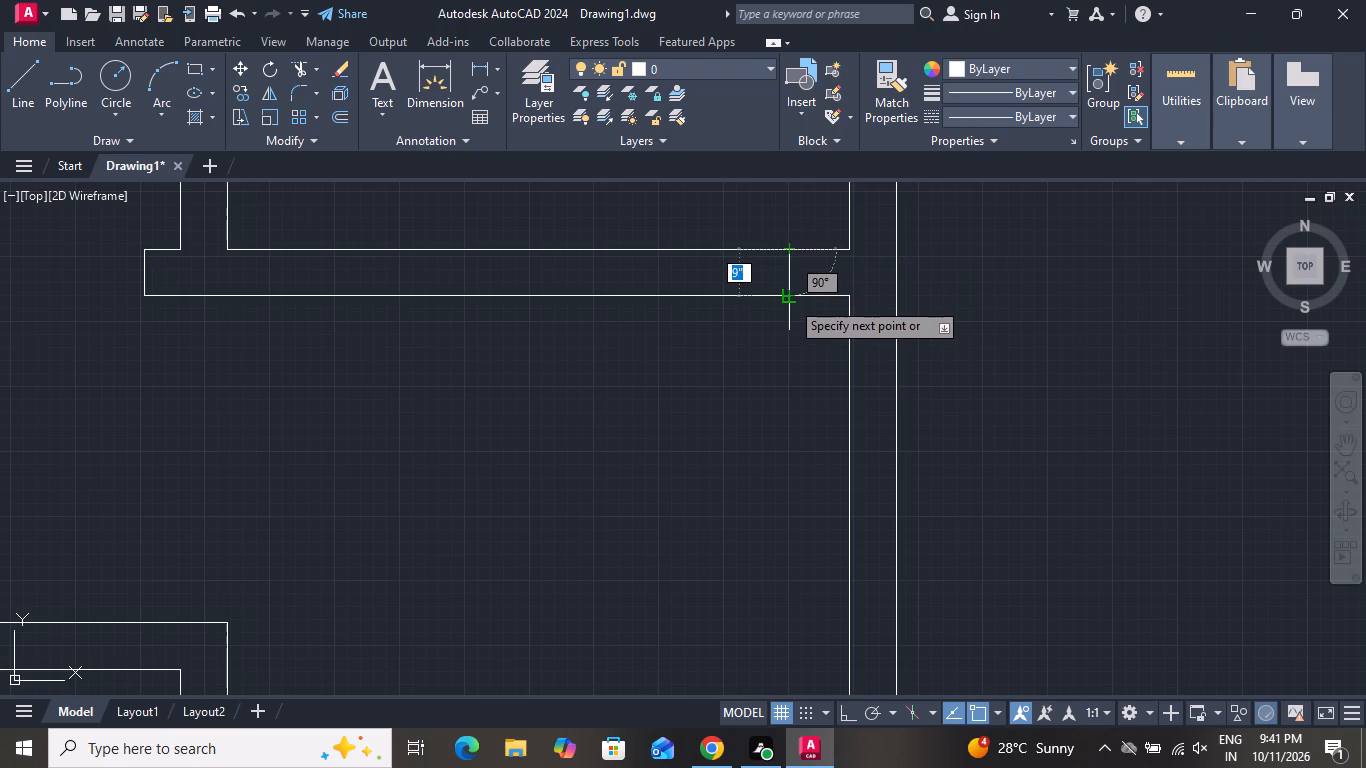
click(790, 300)
right_click(793, 300)
click(810, 334)
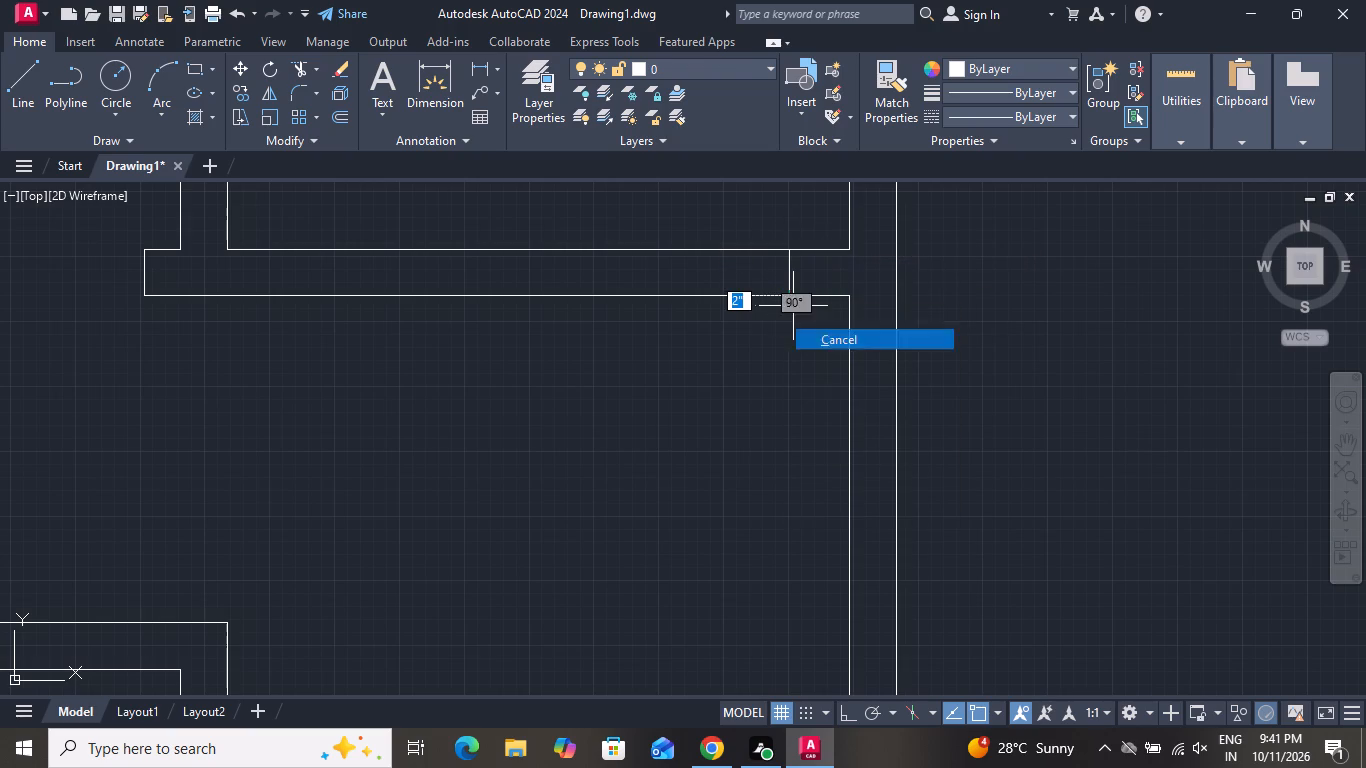
Draw a second line across the 9" portico-hall wall, farther from the outer wall, for the other side of the opening.
click(12, 77)
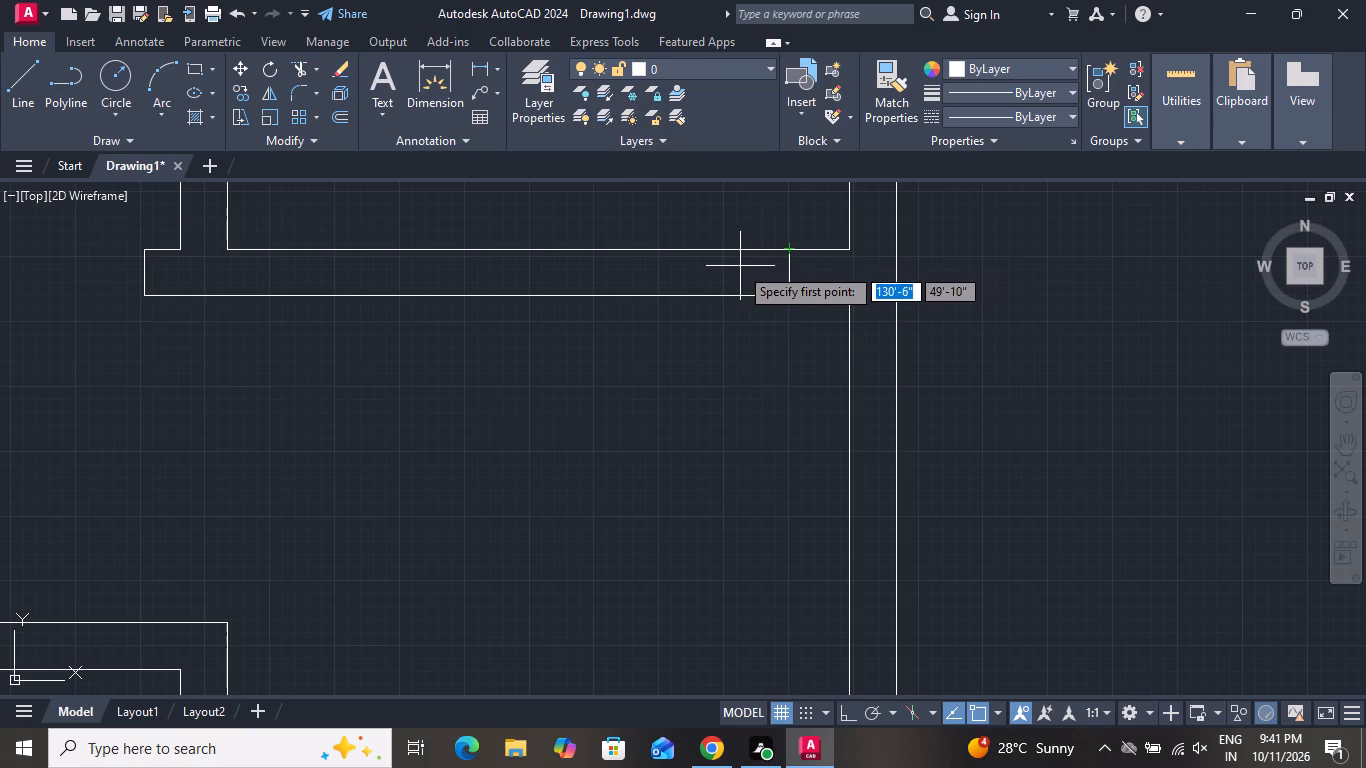
click(637, 249)
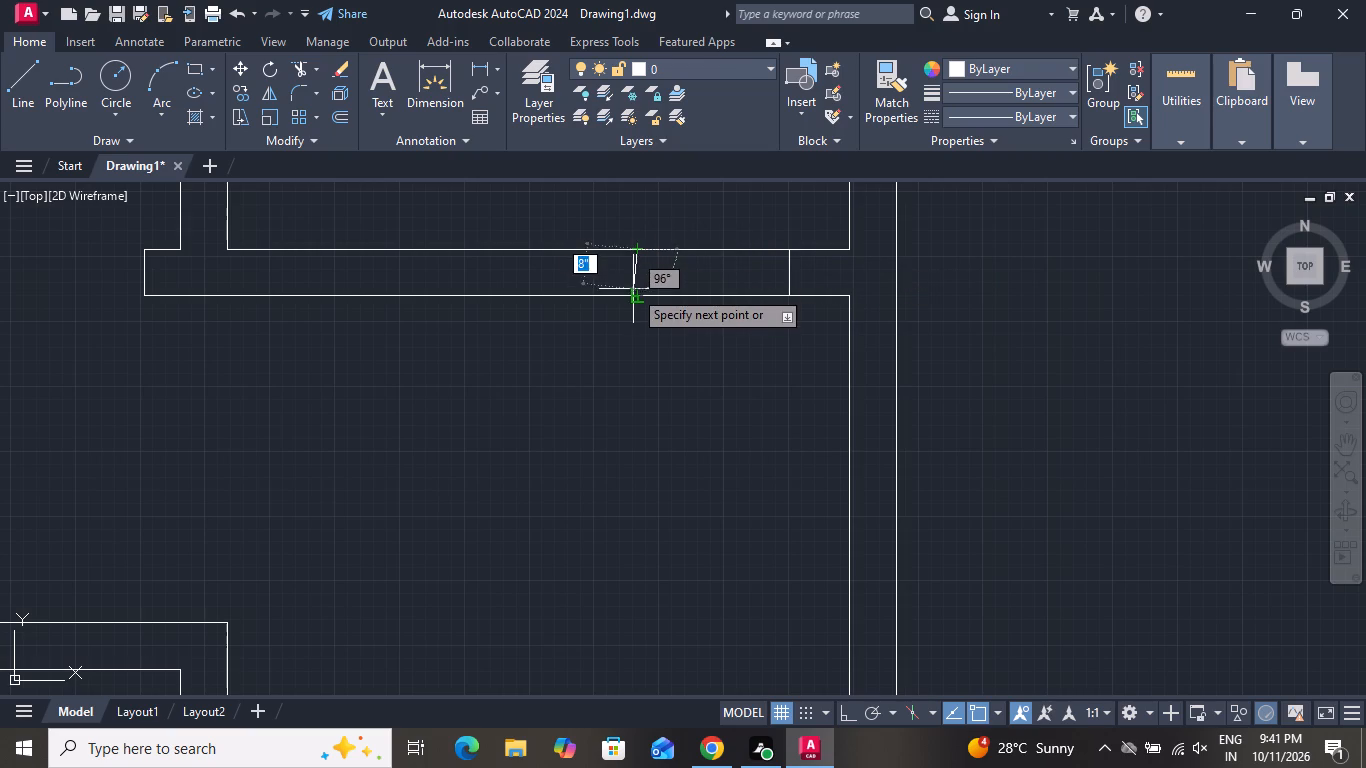
click(638, 291)
right_click(643, 291)
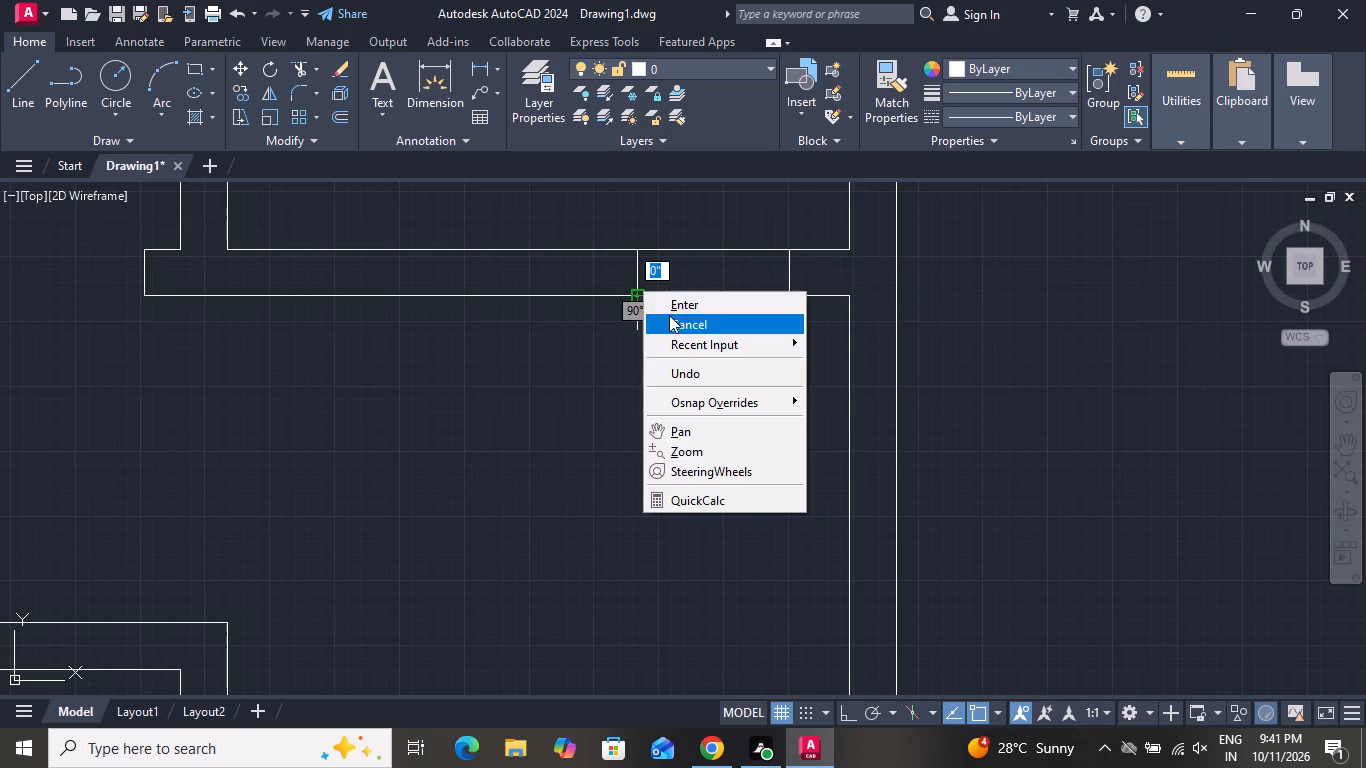
click(669, 315)
Trim both wall lines between the two cross lines to open the doorway between the portico and the hall.
click(302, 73)
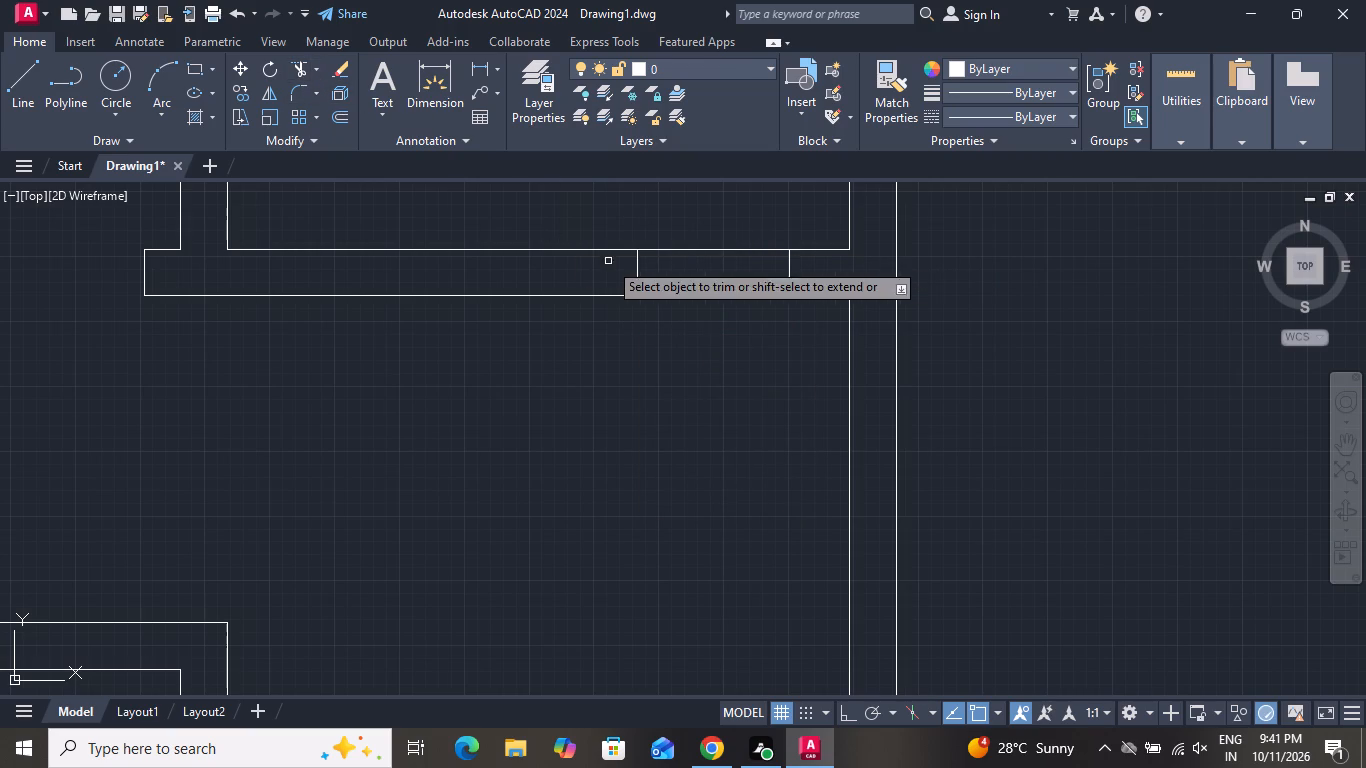
click(688, 229)
click(682, 348)
scroll(681, 368, down, 2)
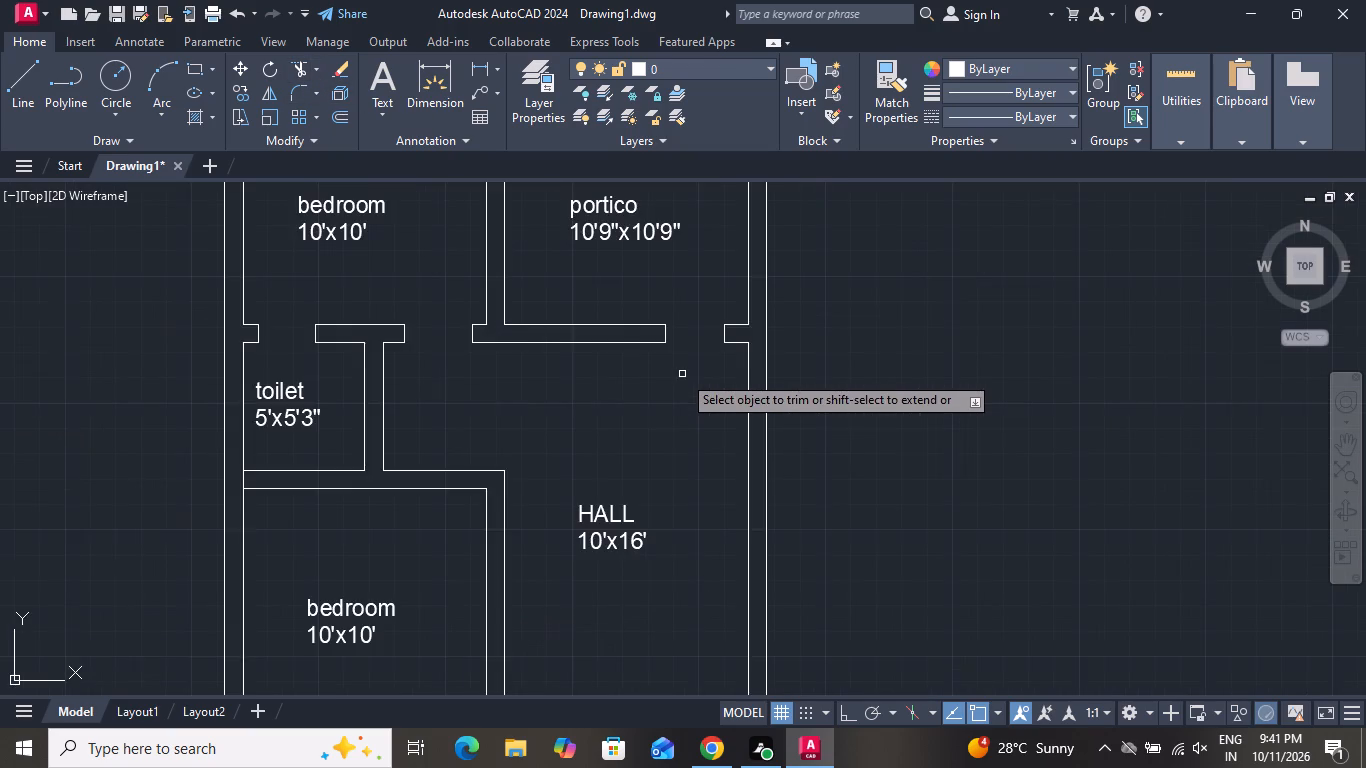
scroll(682, 374, down, 1)
right_click(790, 326)
click(812, 355)
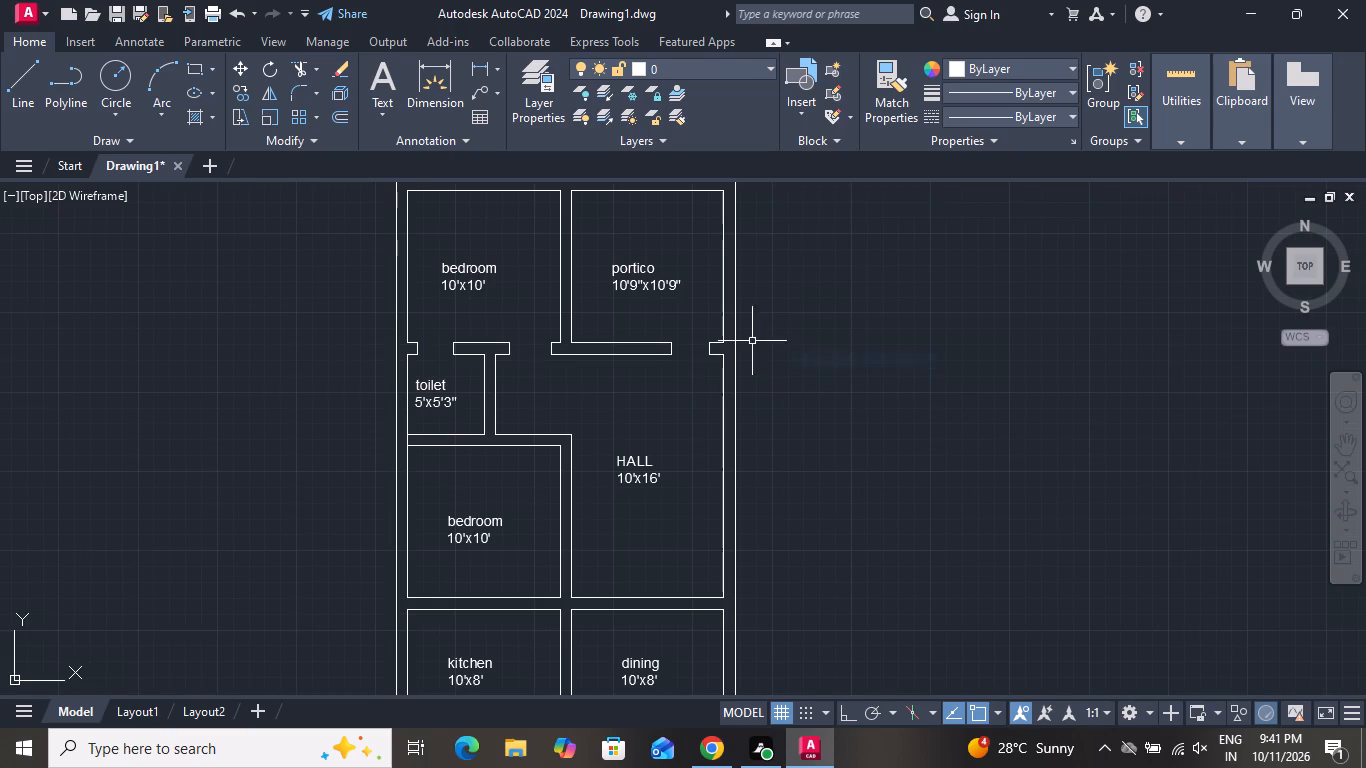
Draw a 9" line across the wall between the lower bedroom and the hall, just above the bedroom's lower corner.
click(18, 61)
scroll(694, 531, down, 1)
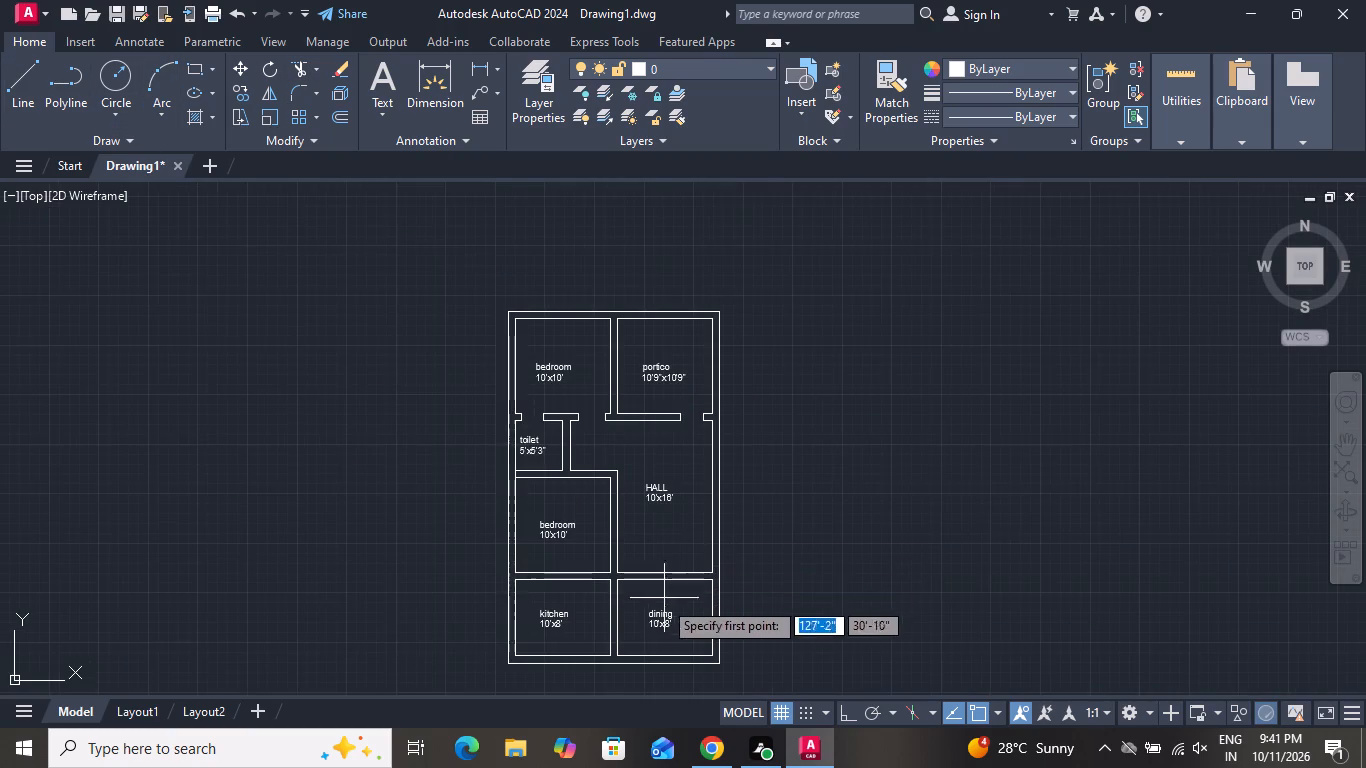
scroll(608, 614, up, 3)
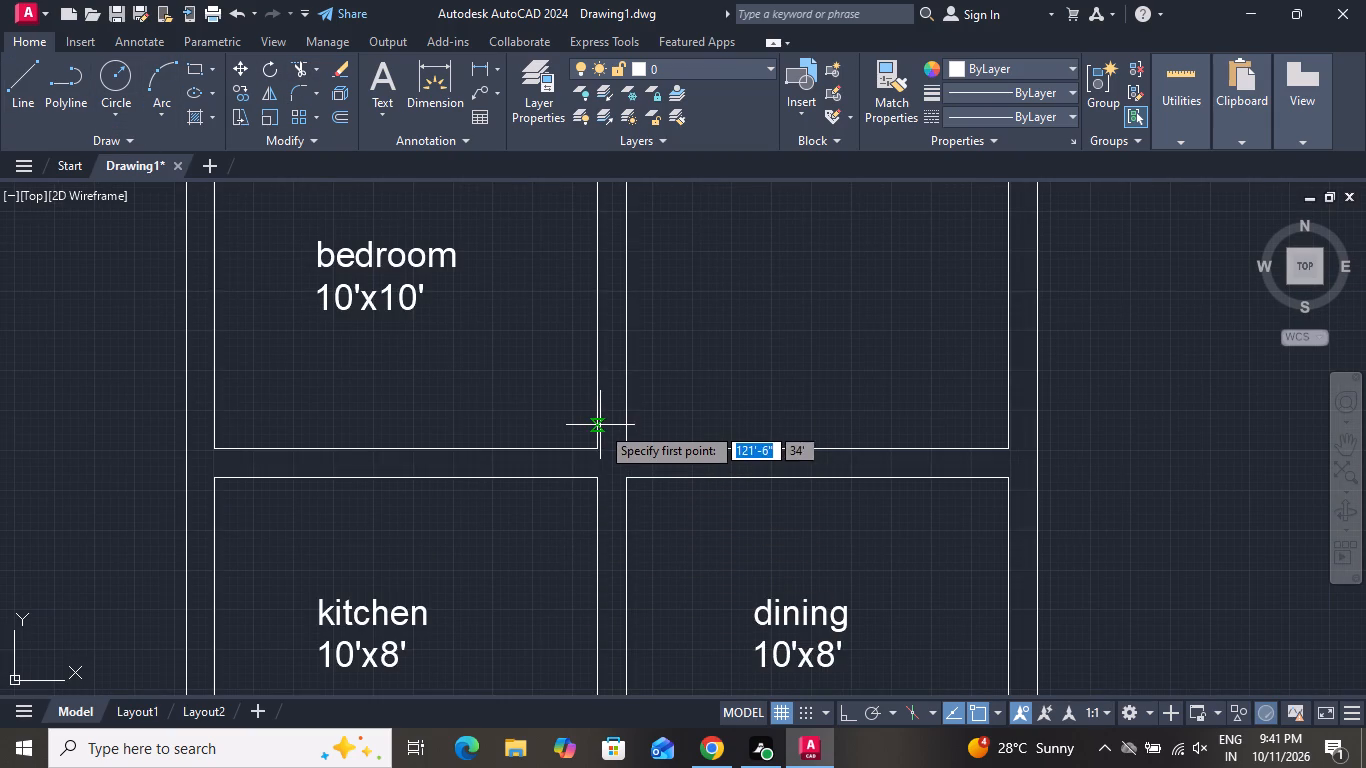
click(596, 423)
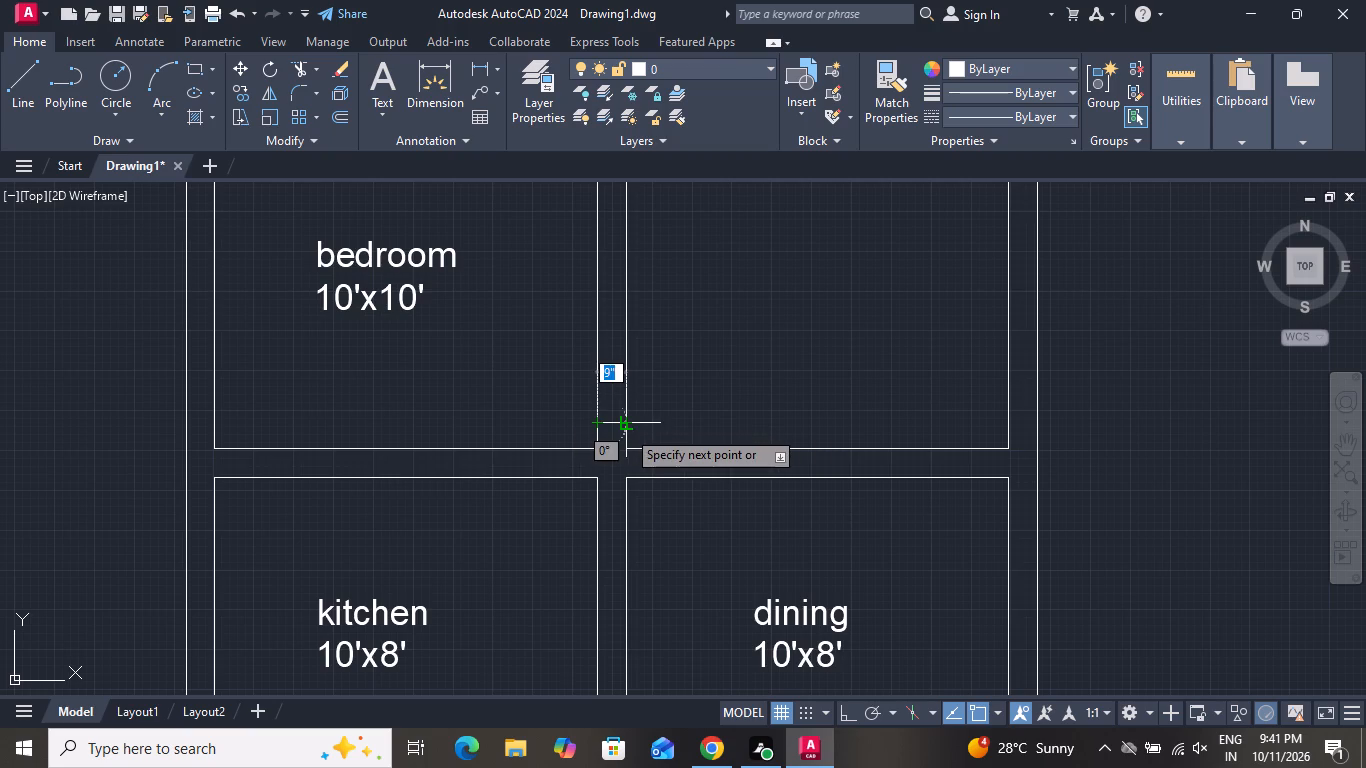
click(626, 429)
right_click(626, 429)
click(651, 461)
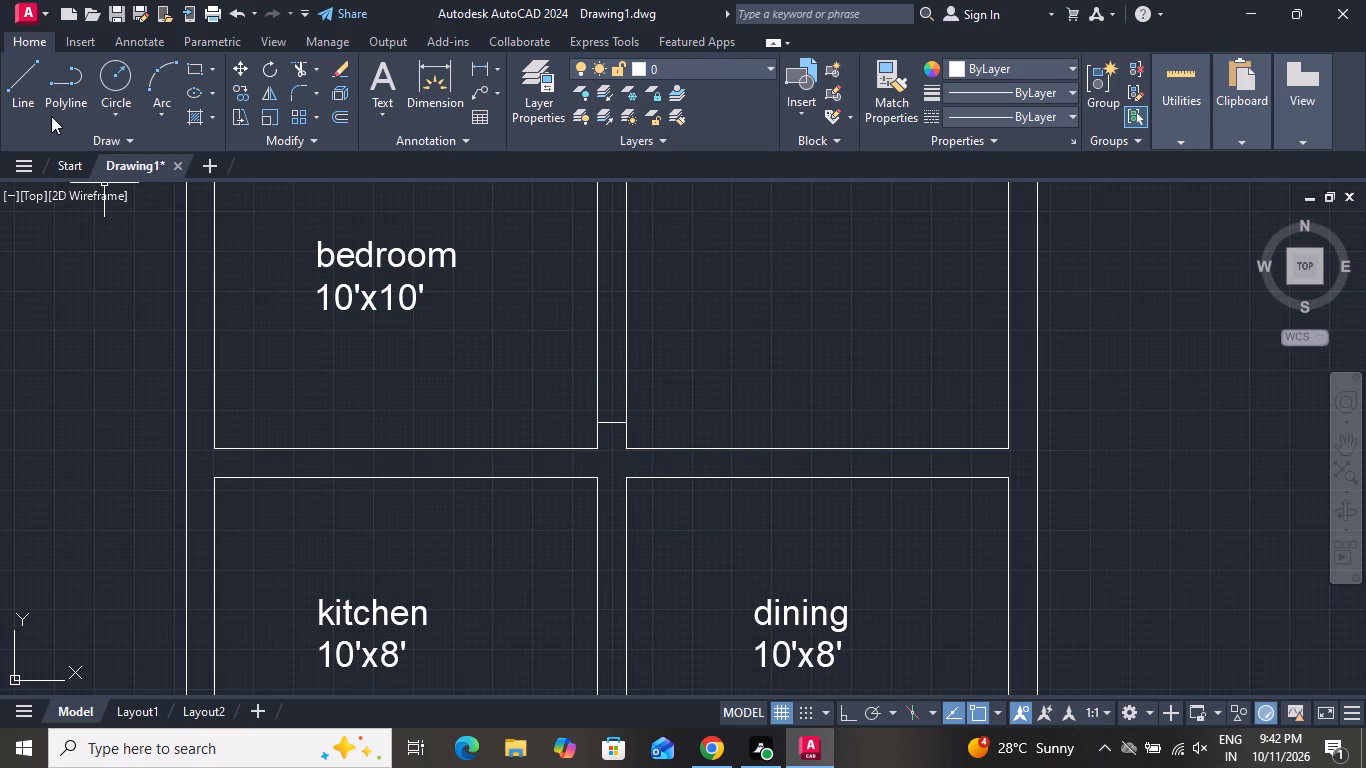
Draw a second line across the same bedroom-hall wall, higher up, for the other side of the opening.
click(28, 102)
scroll(432, 469, down, 2)
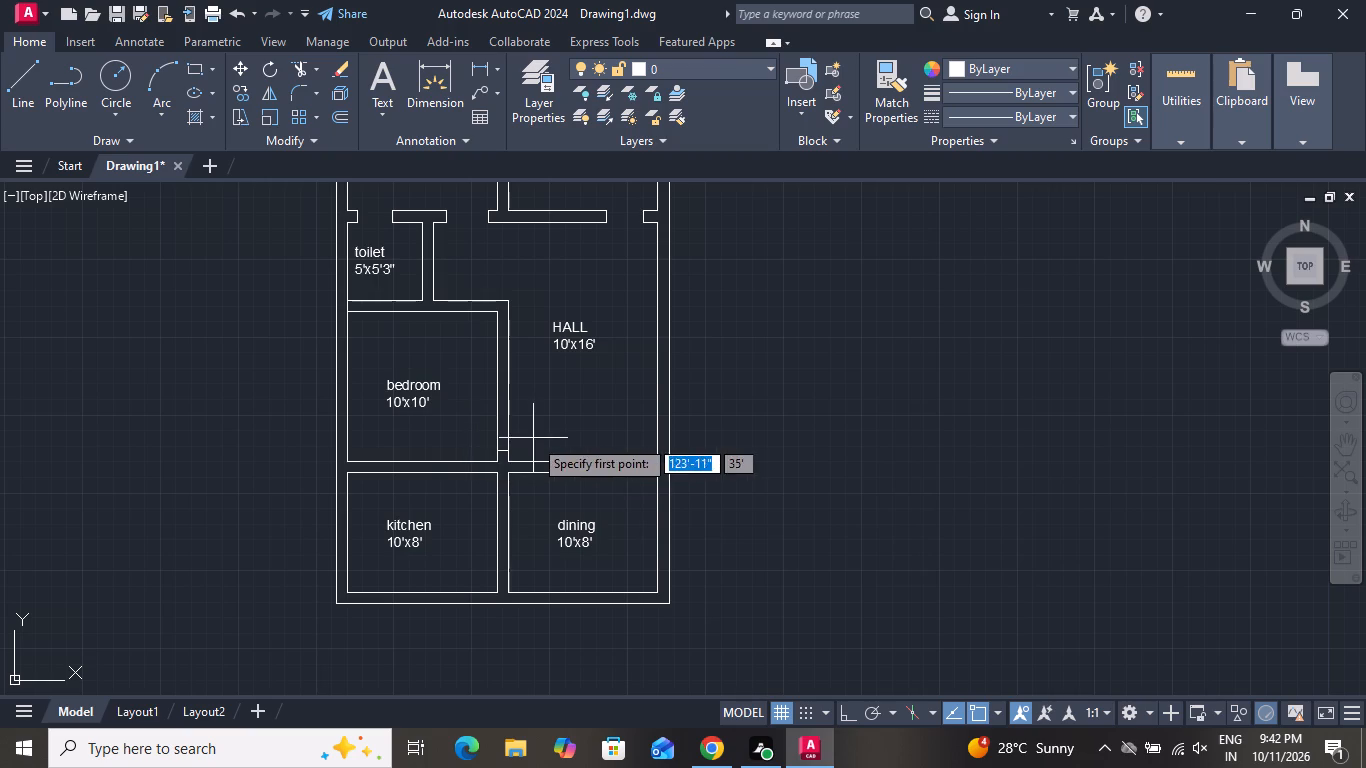
scroll(473, 398, up, 2)
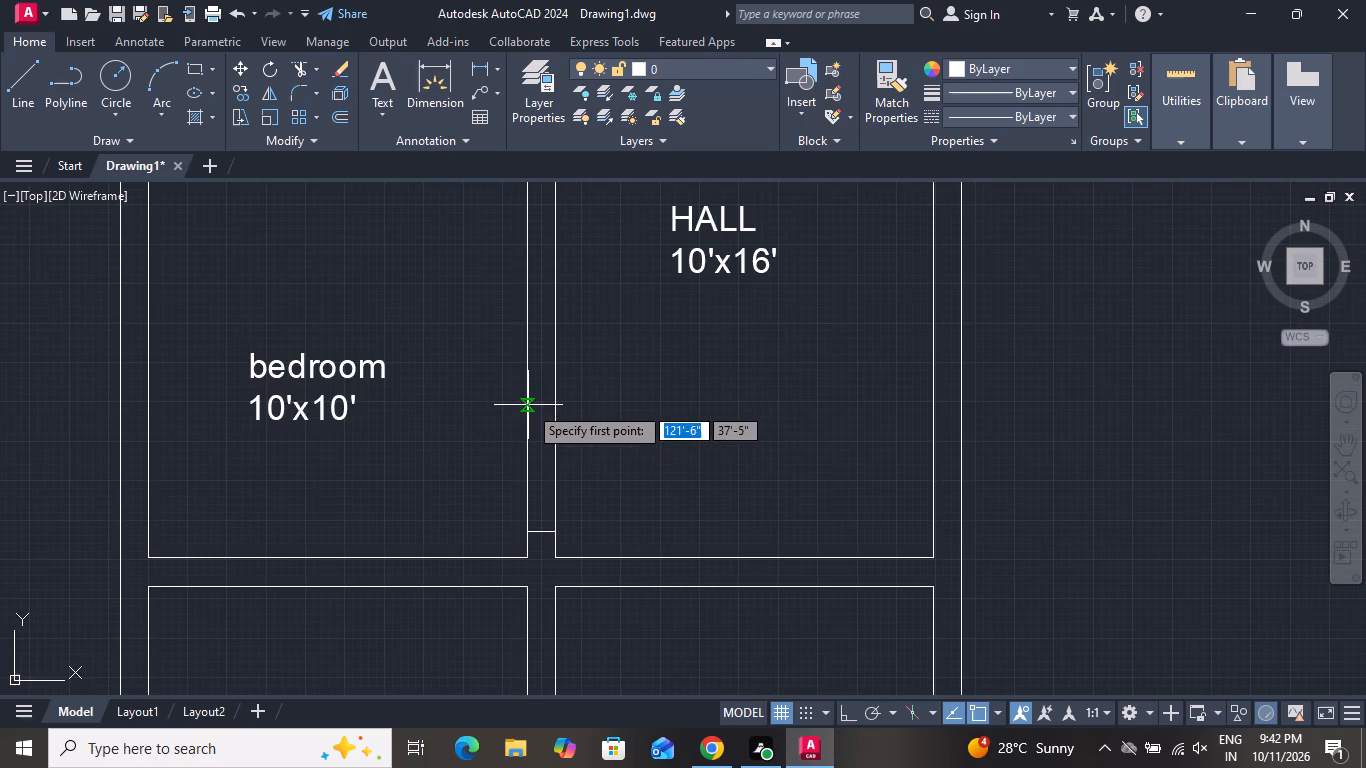
click(528, 405)
click(553, 407)
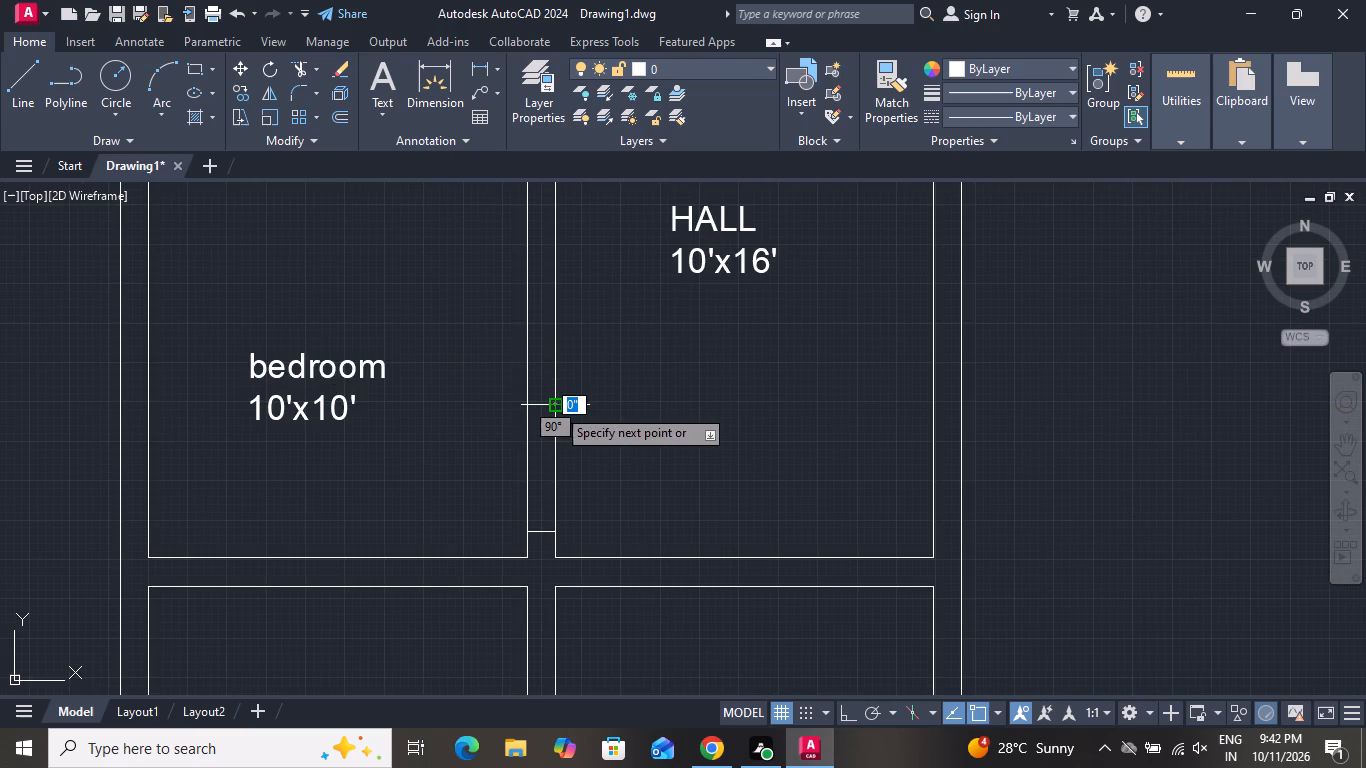
right_click(556, 407)
click(578, 445)
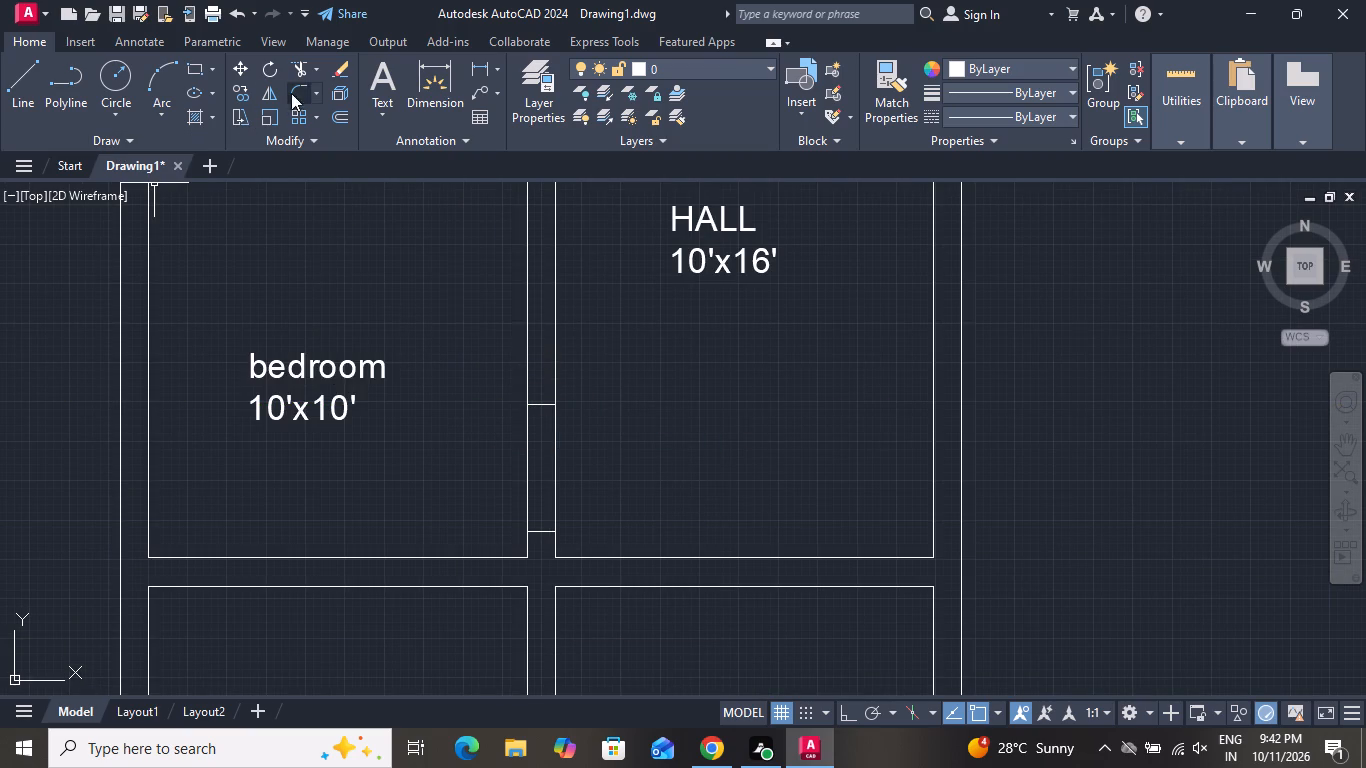
Trim both wall lines between the two cross lines to open the doorway between the lower bedroom and the hall.
click(301, 75)
click(555, 448)
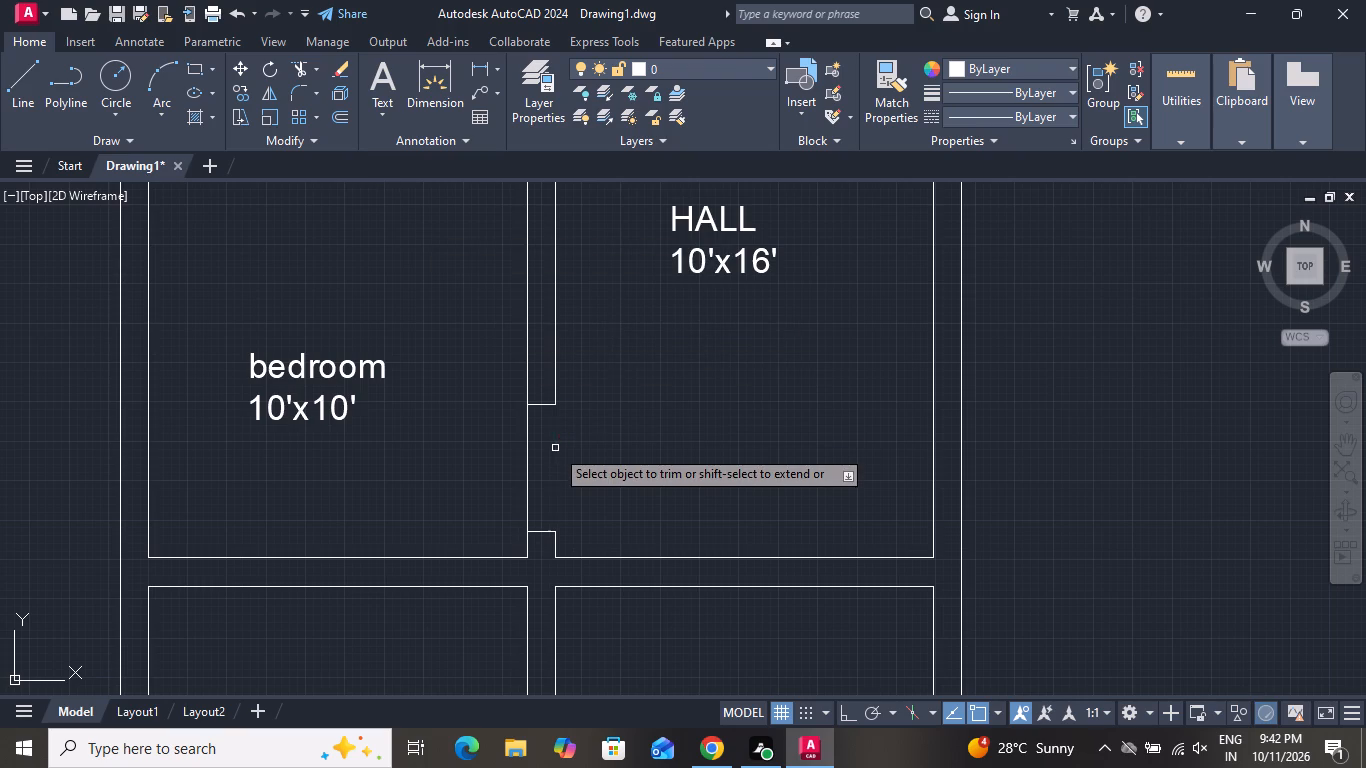
click(524, 447)
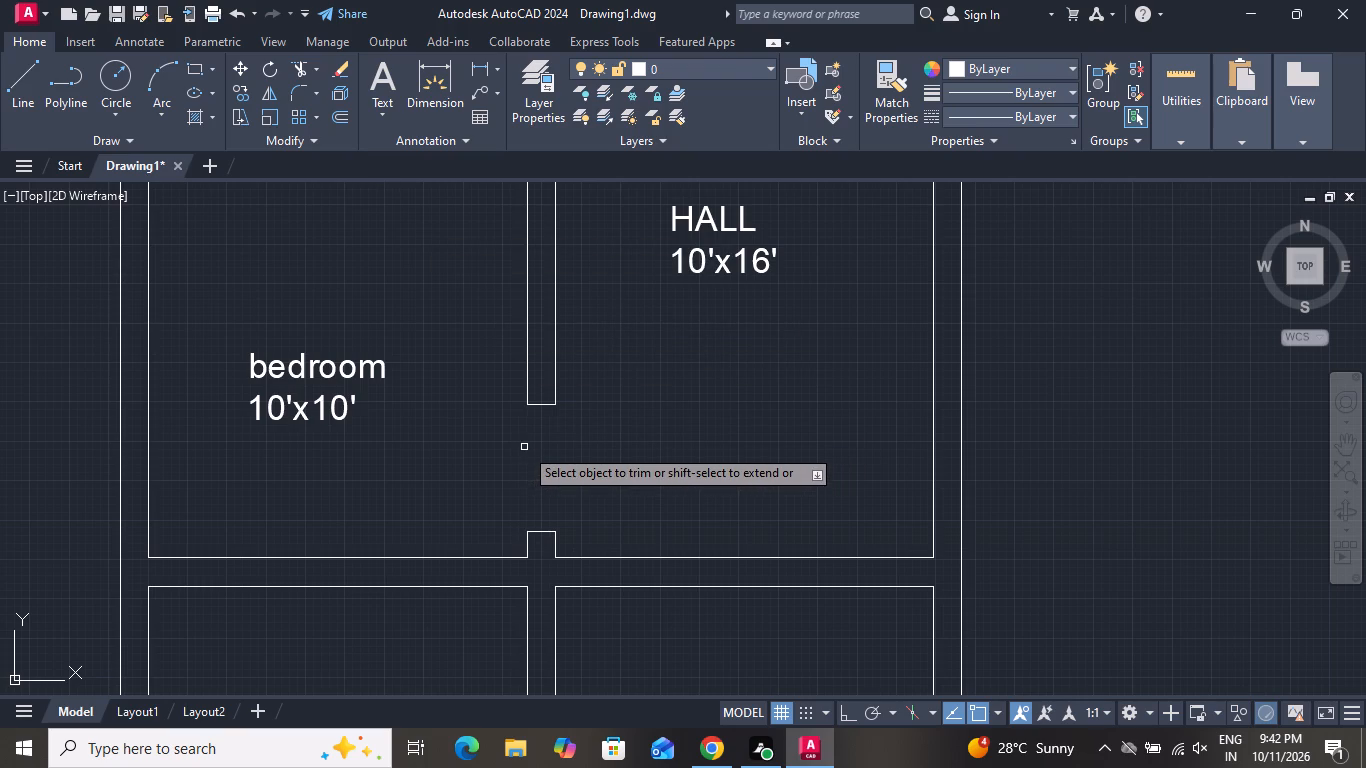
right_click(529, 447)
click(544, 485)
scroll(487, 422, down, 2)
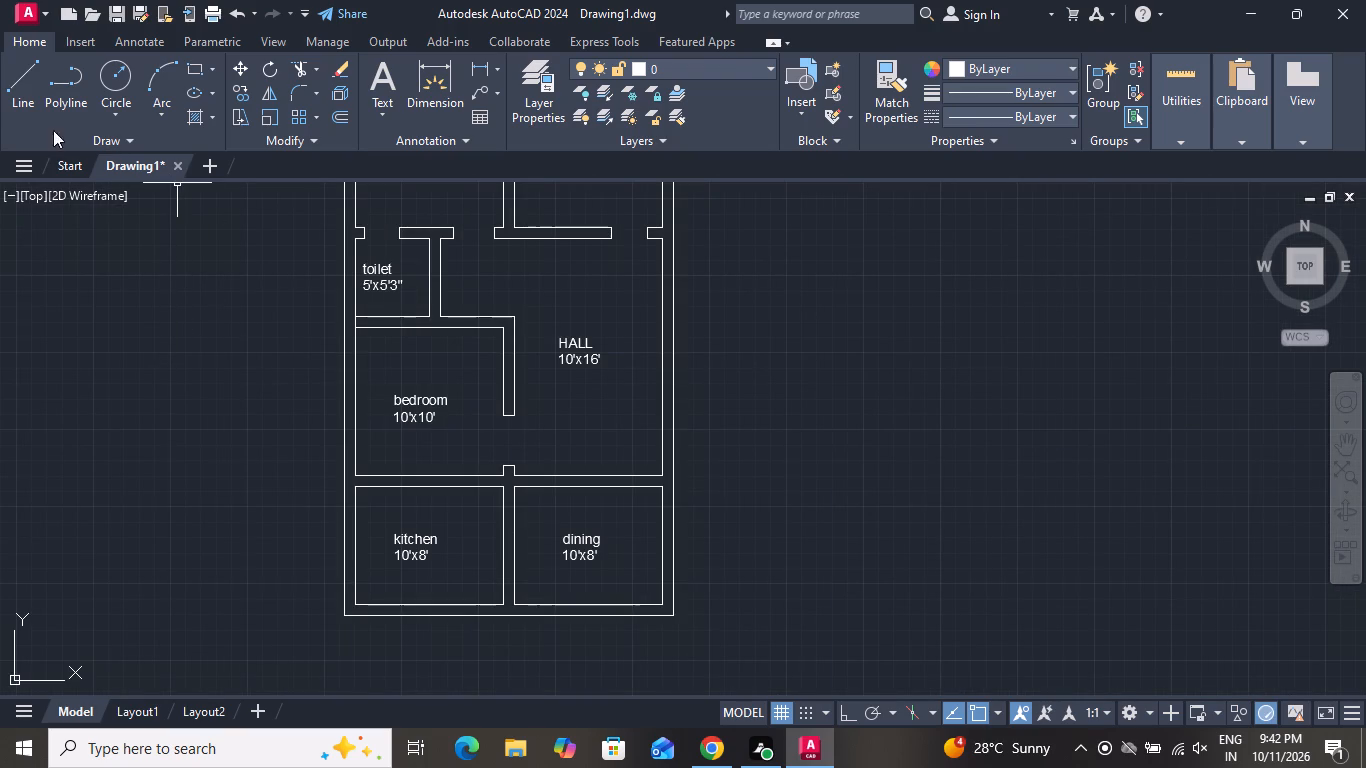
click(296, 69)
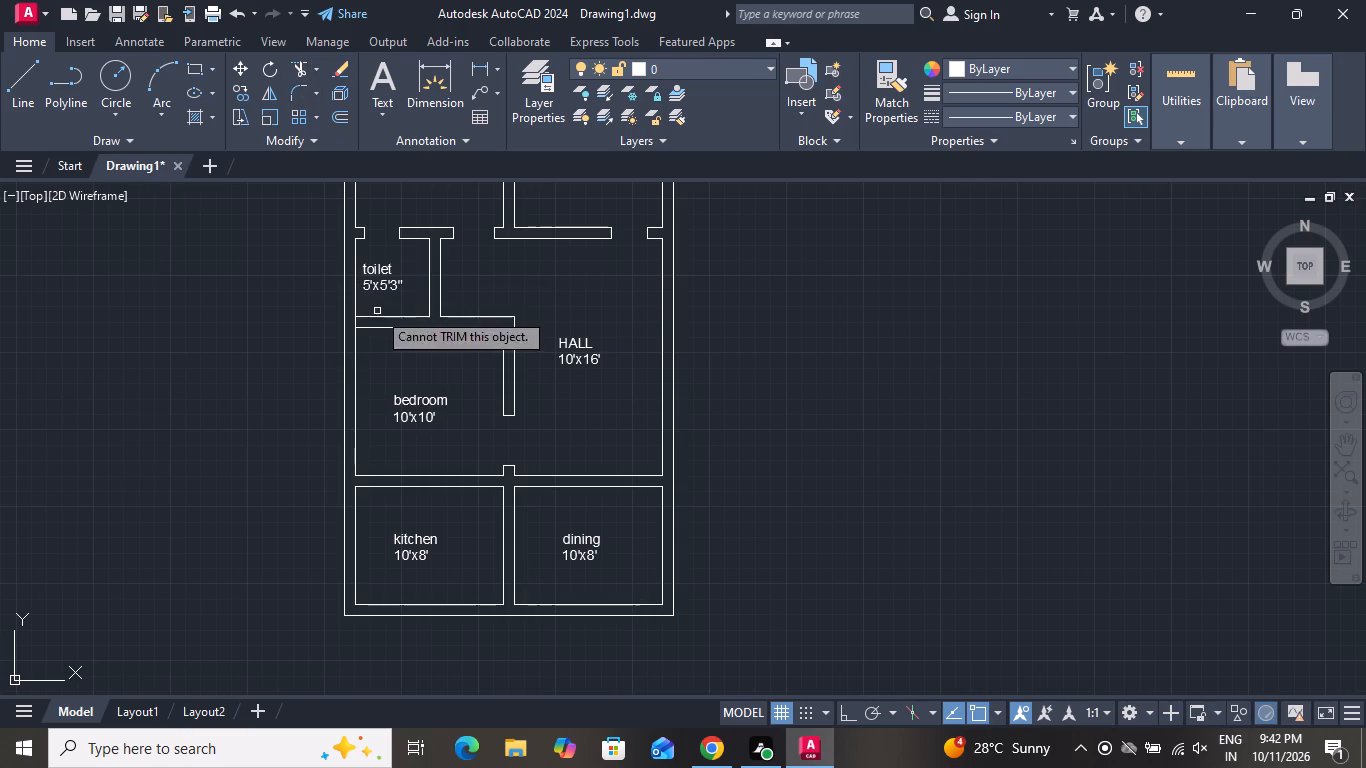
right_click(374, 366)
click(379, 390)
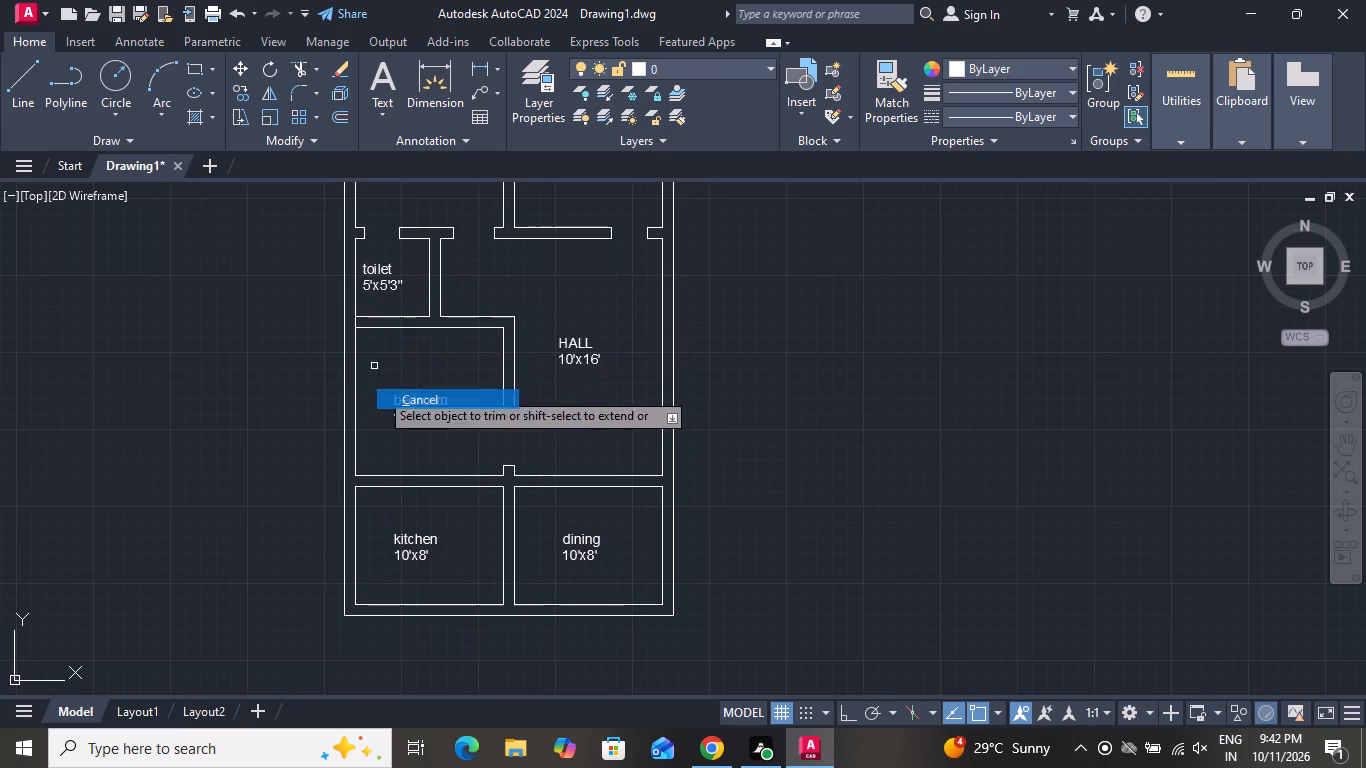
Draw a line across the wall between the hall and the dining room, just beside the wall's right-hand inner corner.
click(34, 80)
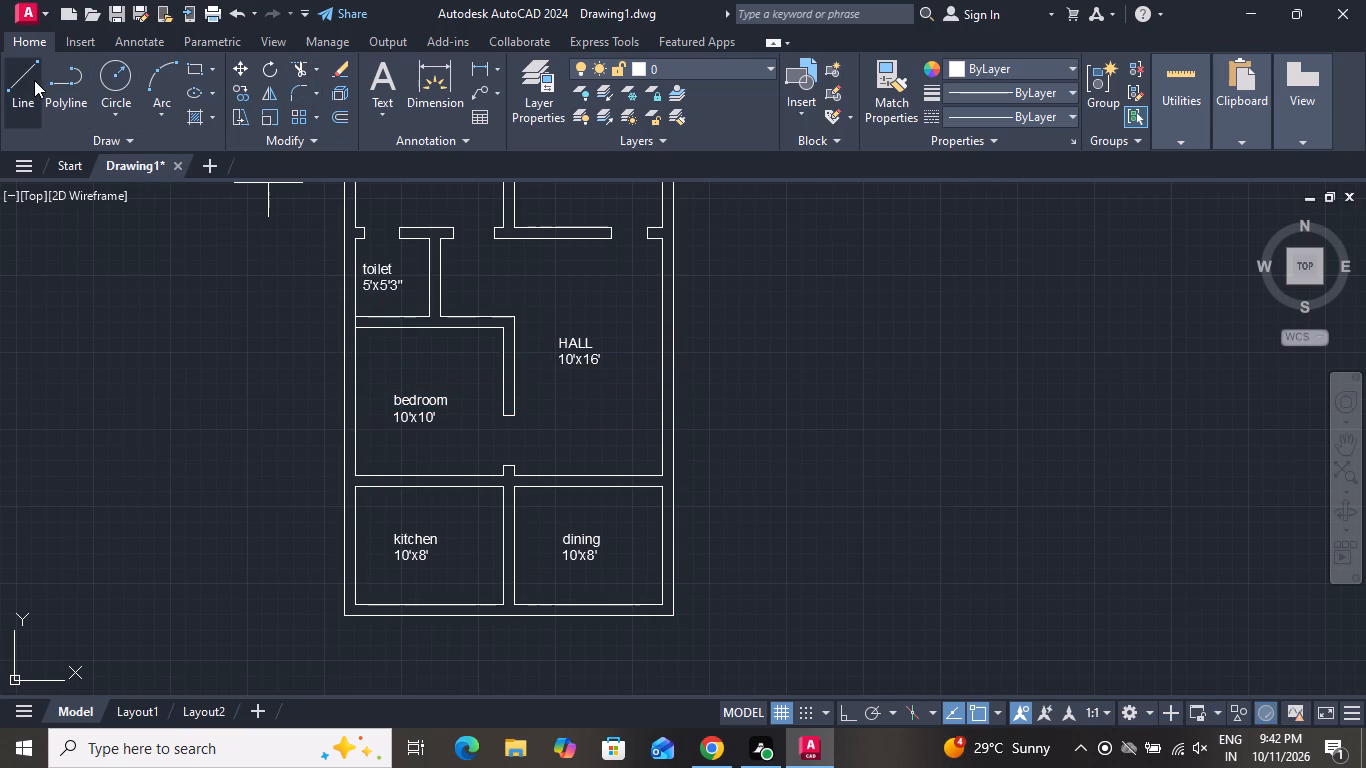
scroll(605, 497, up, 2)
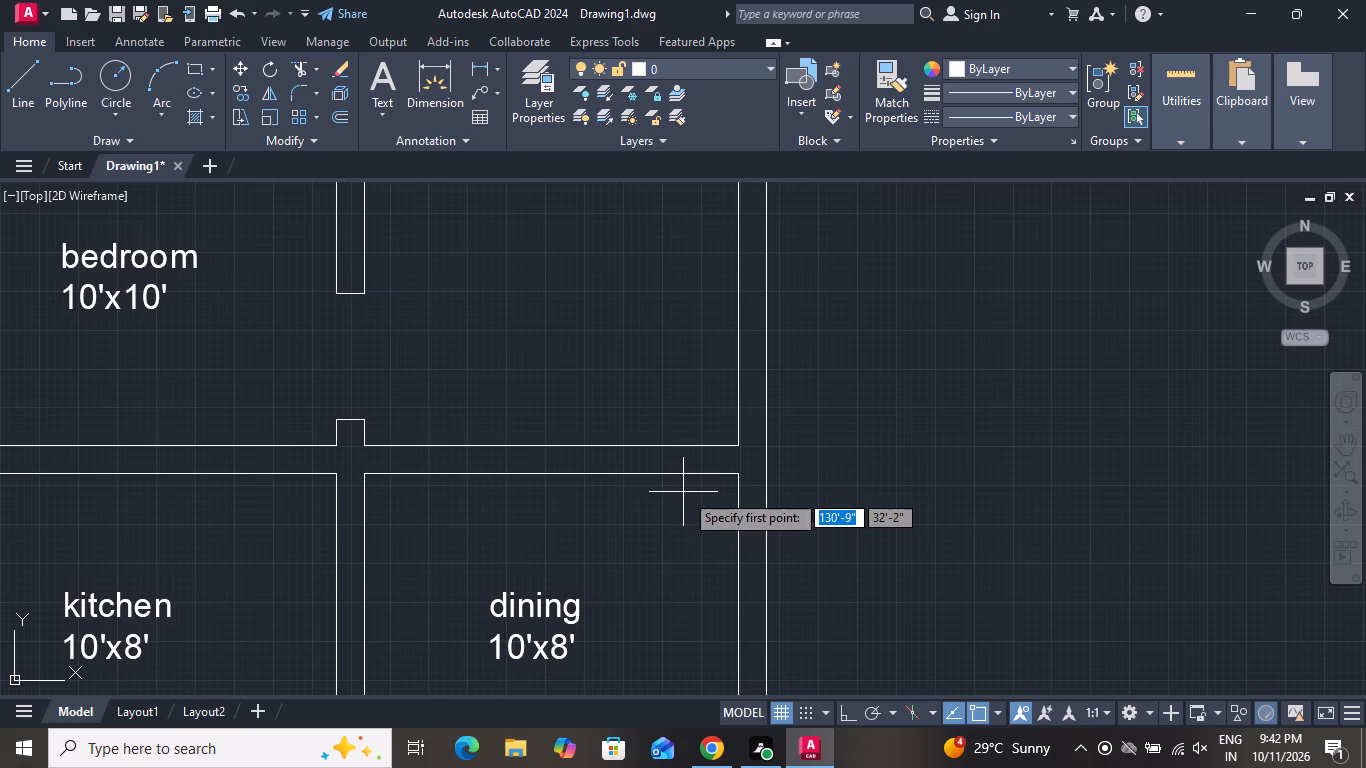
scroll(711, 481, up, 1)
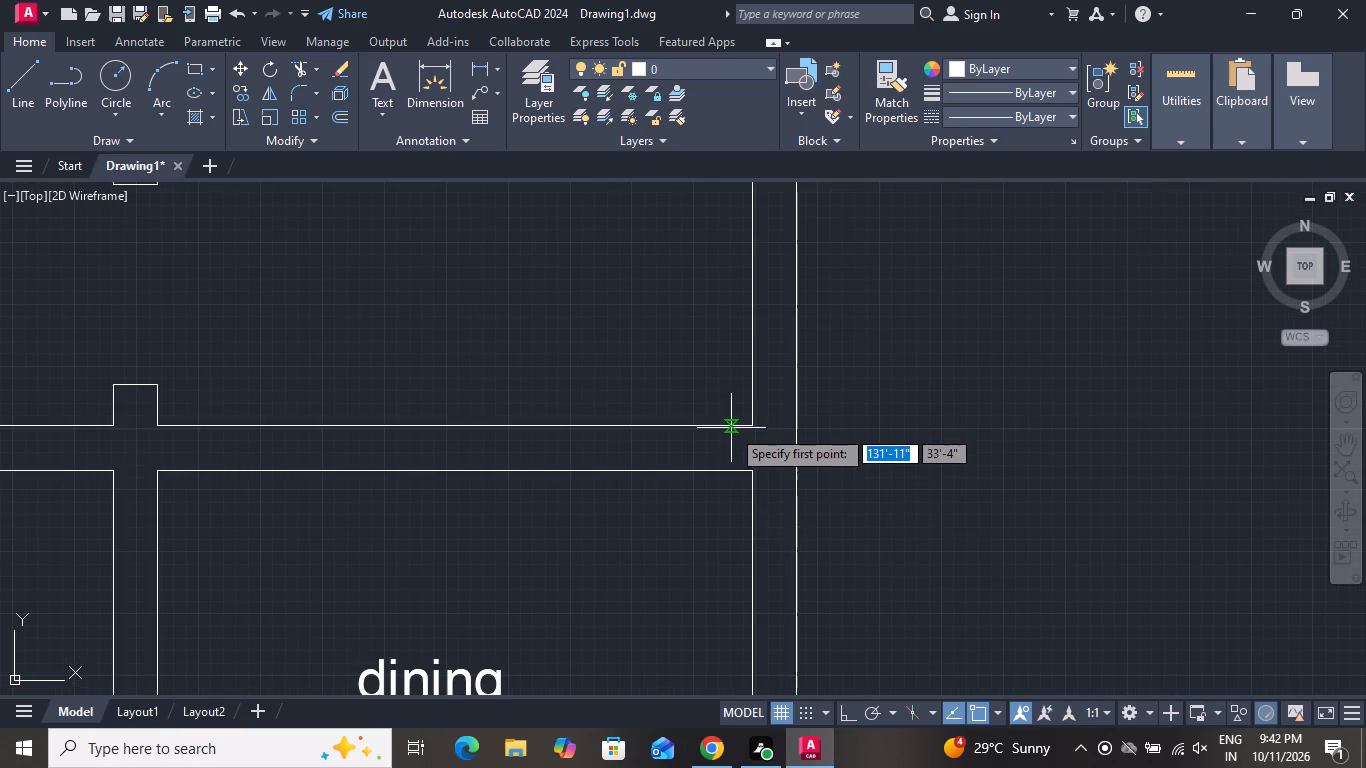
click(732, 427)
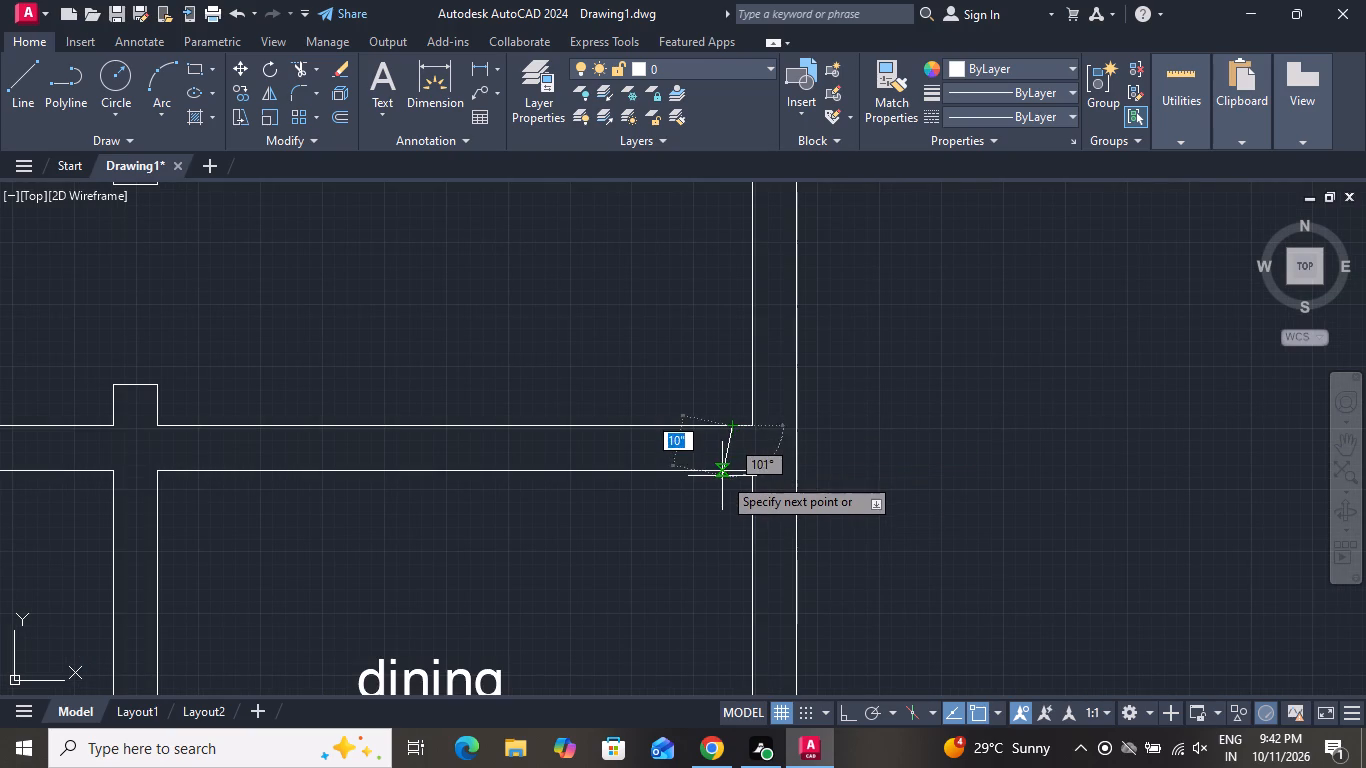
click(730, 473)
scroll(730, 473, up, 1)
right_click(730, 473)
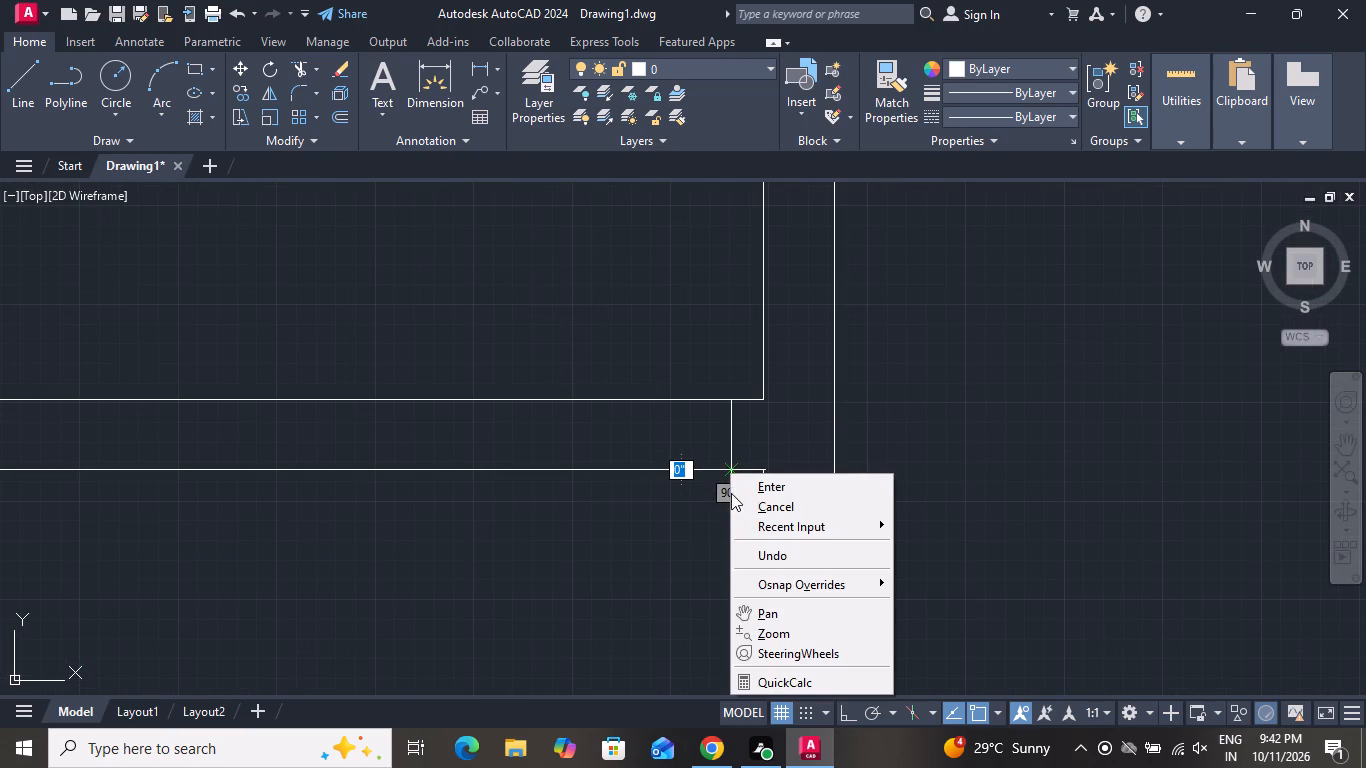
click(736, 503)
Draw a second line across the same hall-dining wall, farther left, for the other side of the opening.
click(11, 83)
scroll(403, 415, down, 1)
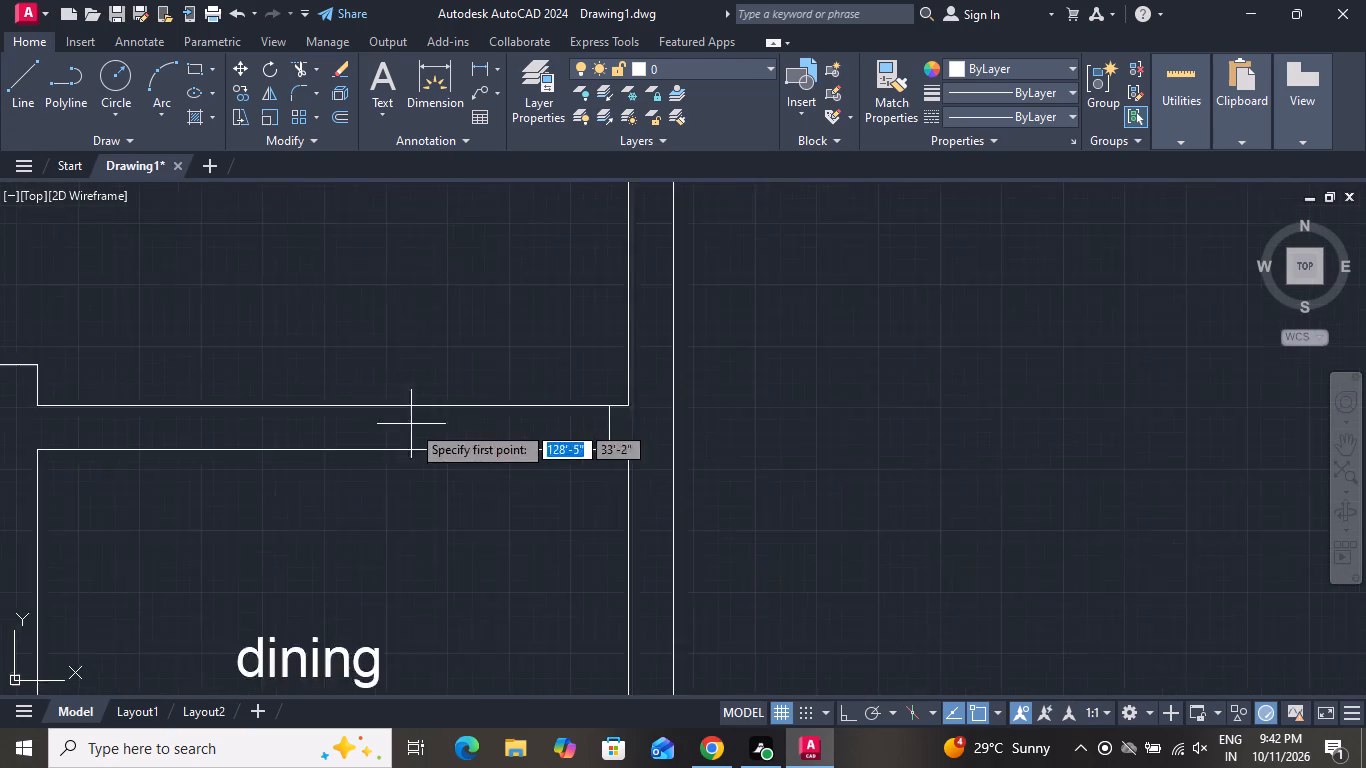
scroll(413, 426, down, 2)
scroll(296, 455, up, 2)
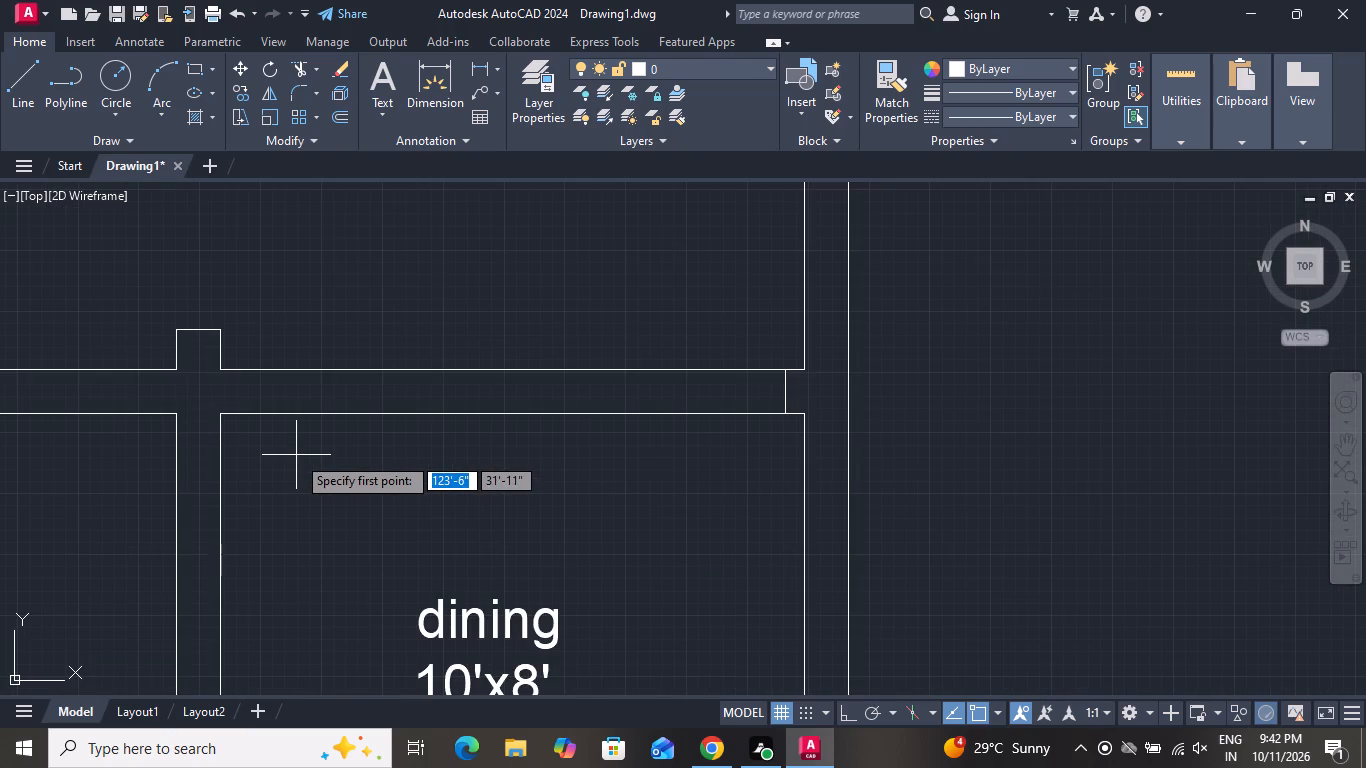
click(630, 371)
click(629, 408)
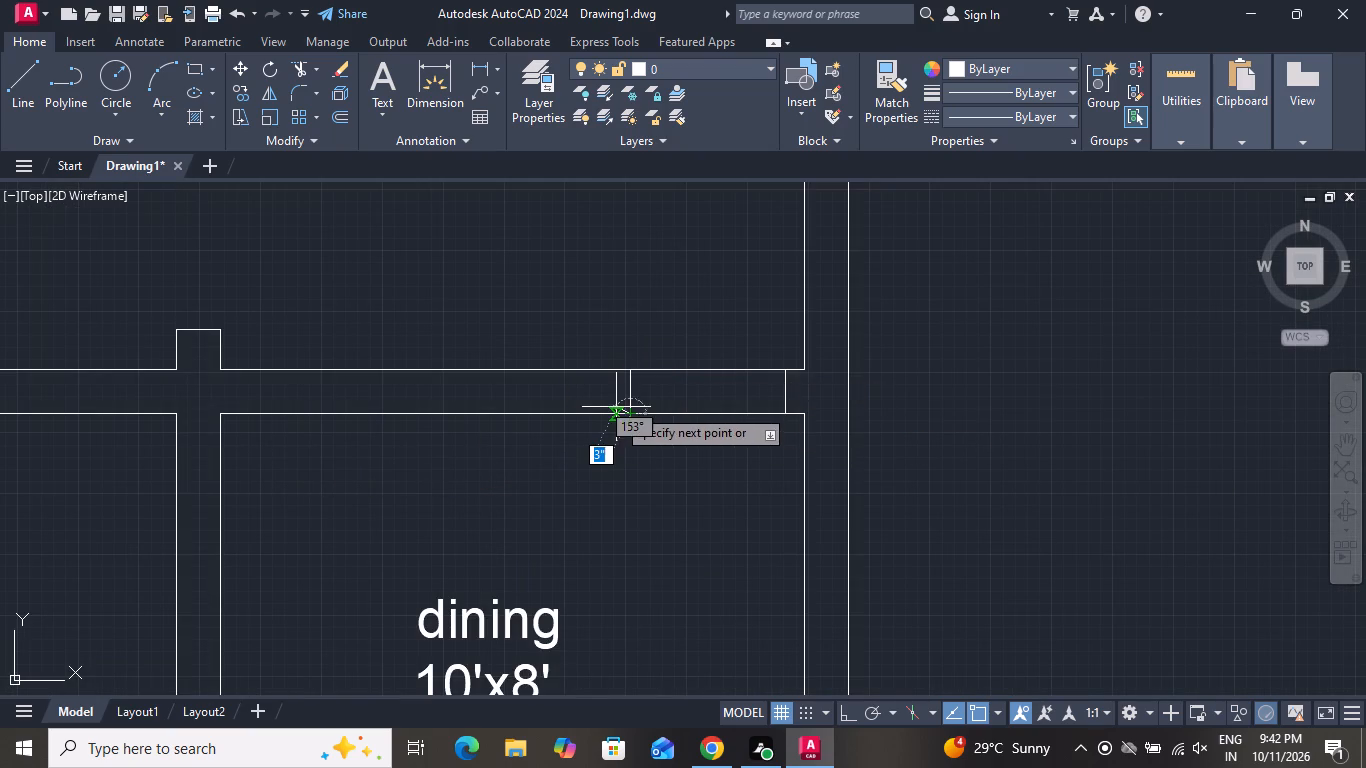
right_click(615, 407)
drag(632, 442, 613, 444)
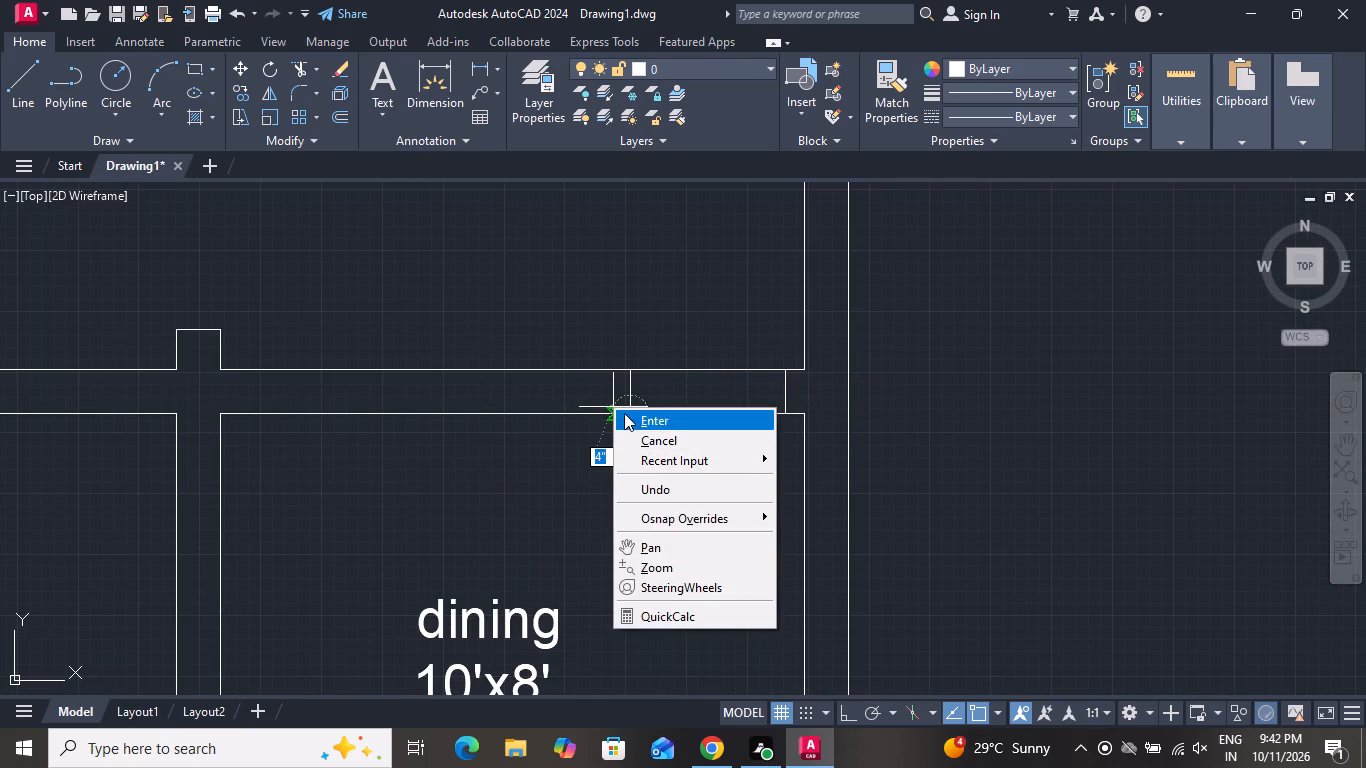
click(658, 434)
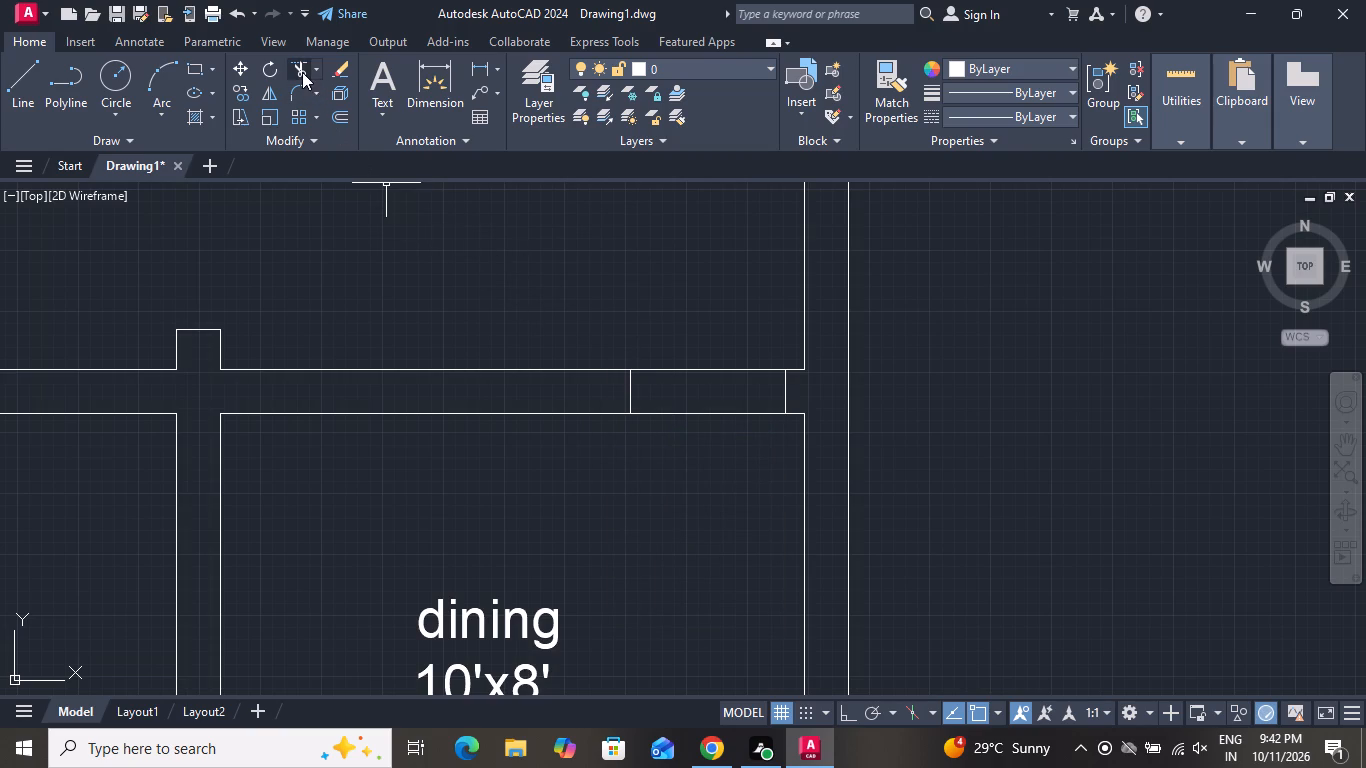
Trim both wall lines between the two cross lines to open the doorway between the hall and the dining room.
click(302, 72)
click(690, 356)
click(713, 458)
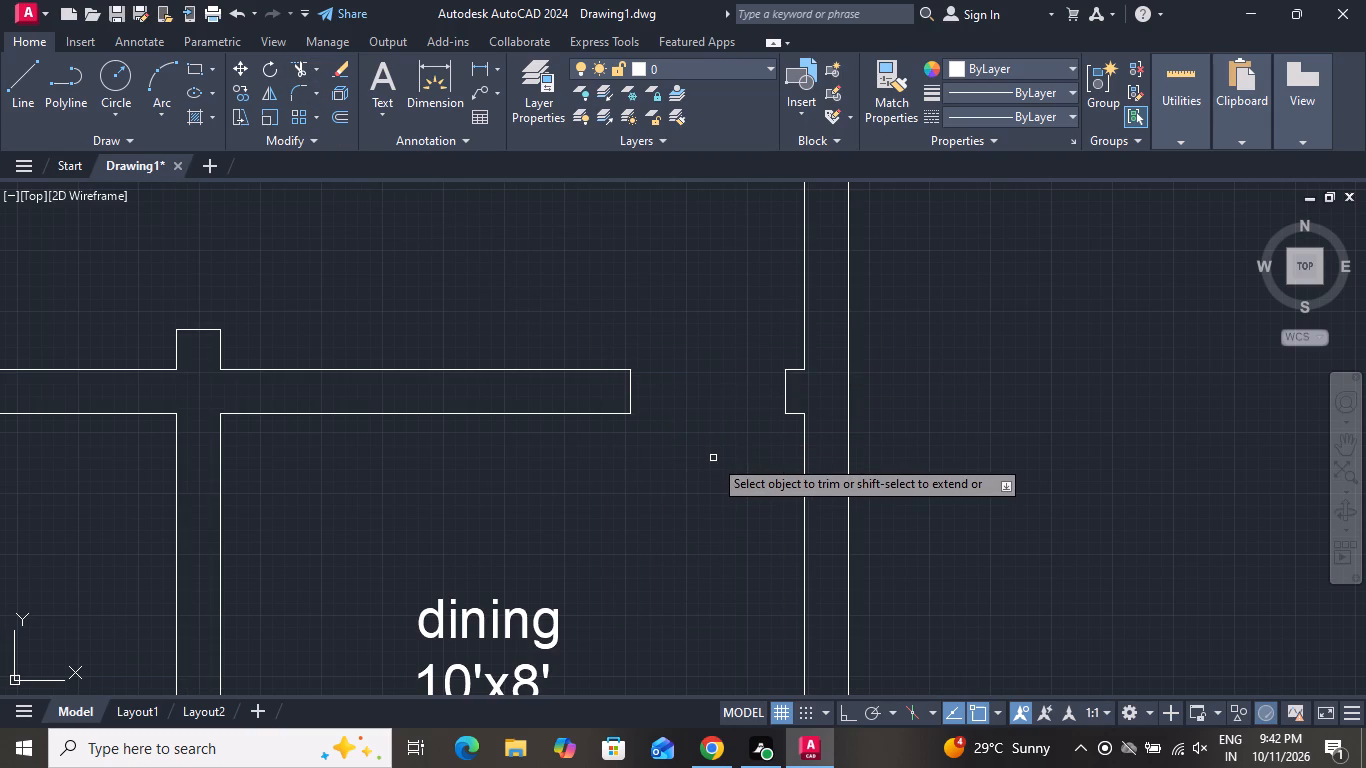
right_click(714, 458)
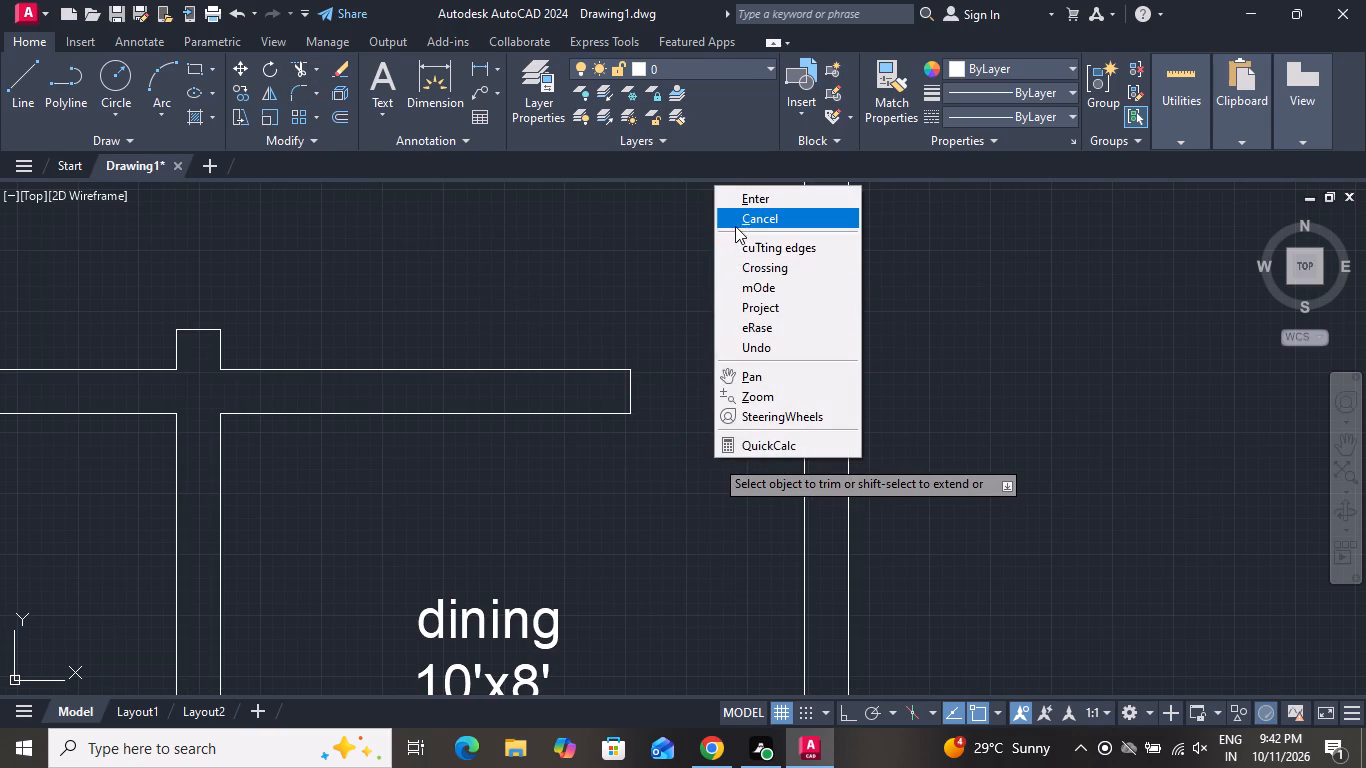
click(735, 226)
Draw a line across the wall between the kitchen and the dining room, just below the wall's upper junction.
scroll(731, 409, down, 5)
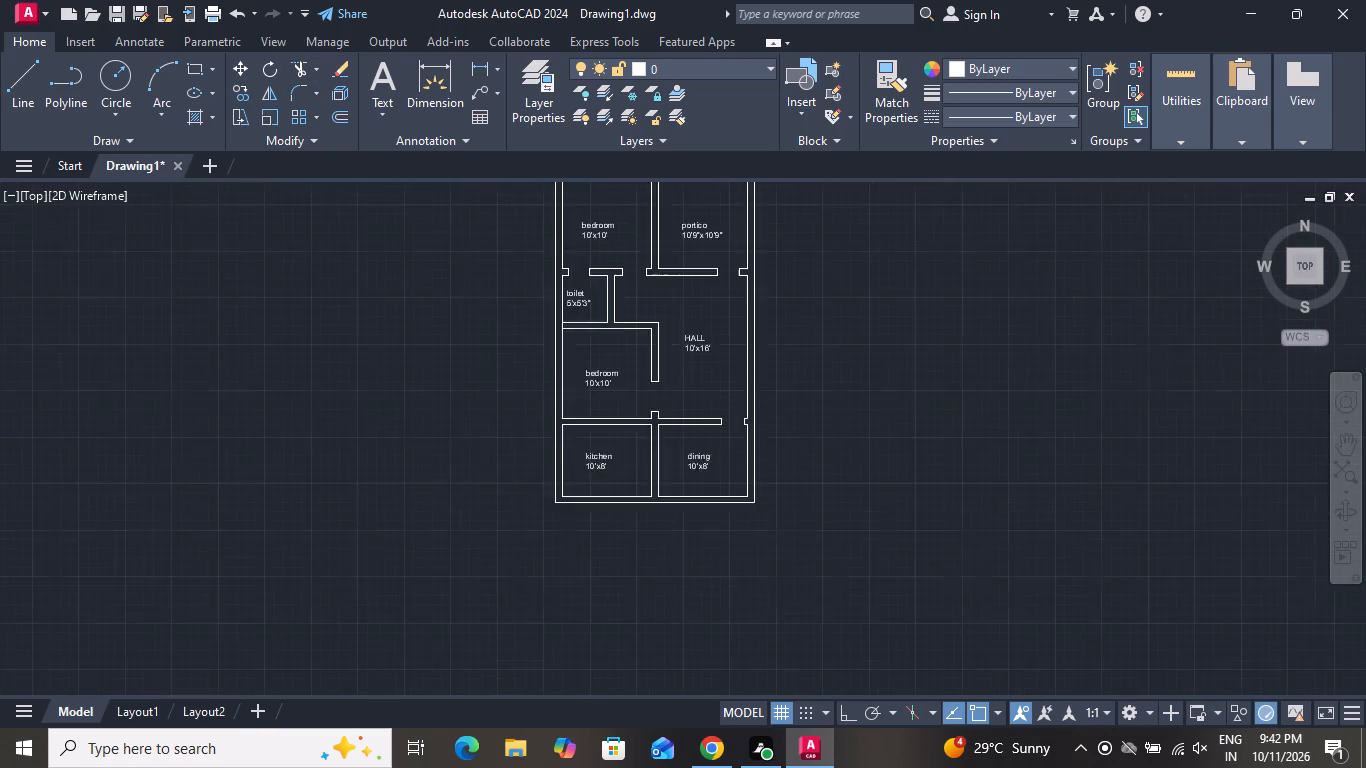
click(23, 91)
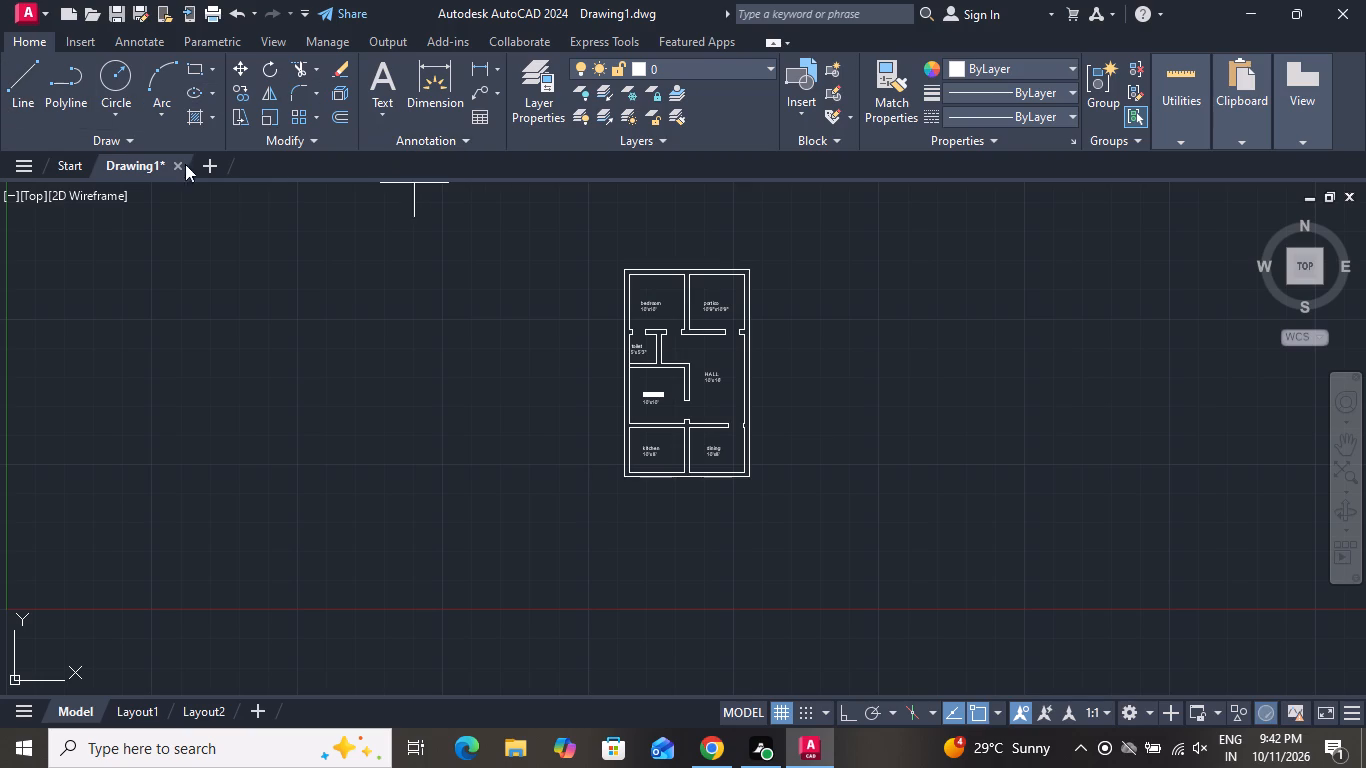
scroll(650, 464, down, 1)
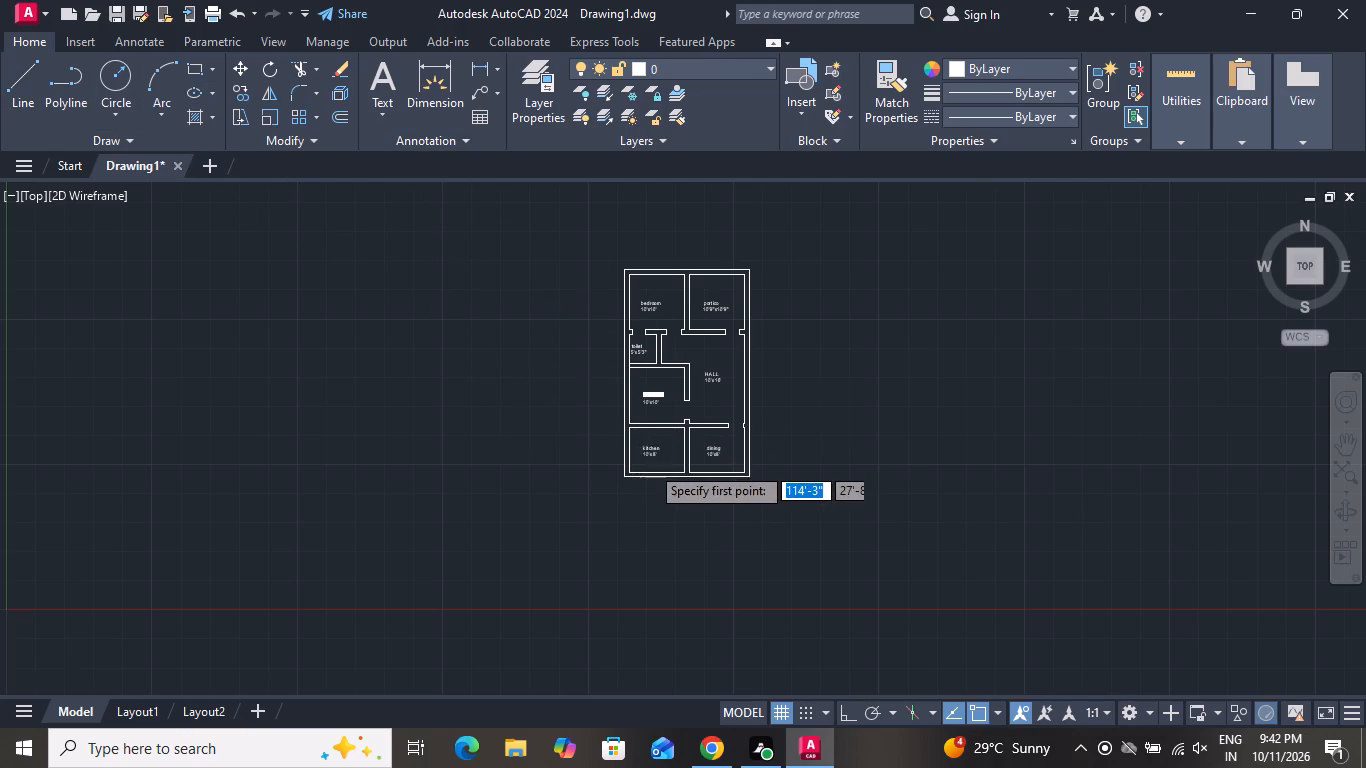
scroll(681, 459, down, 1)
scroll(681, 459, up, 5)
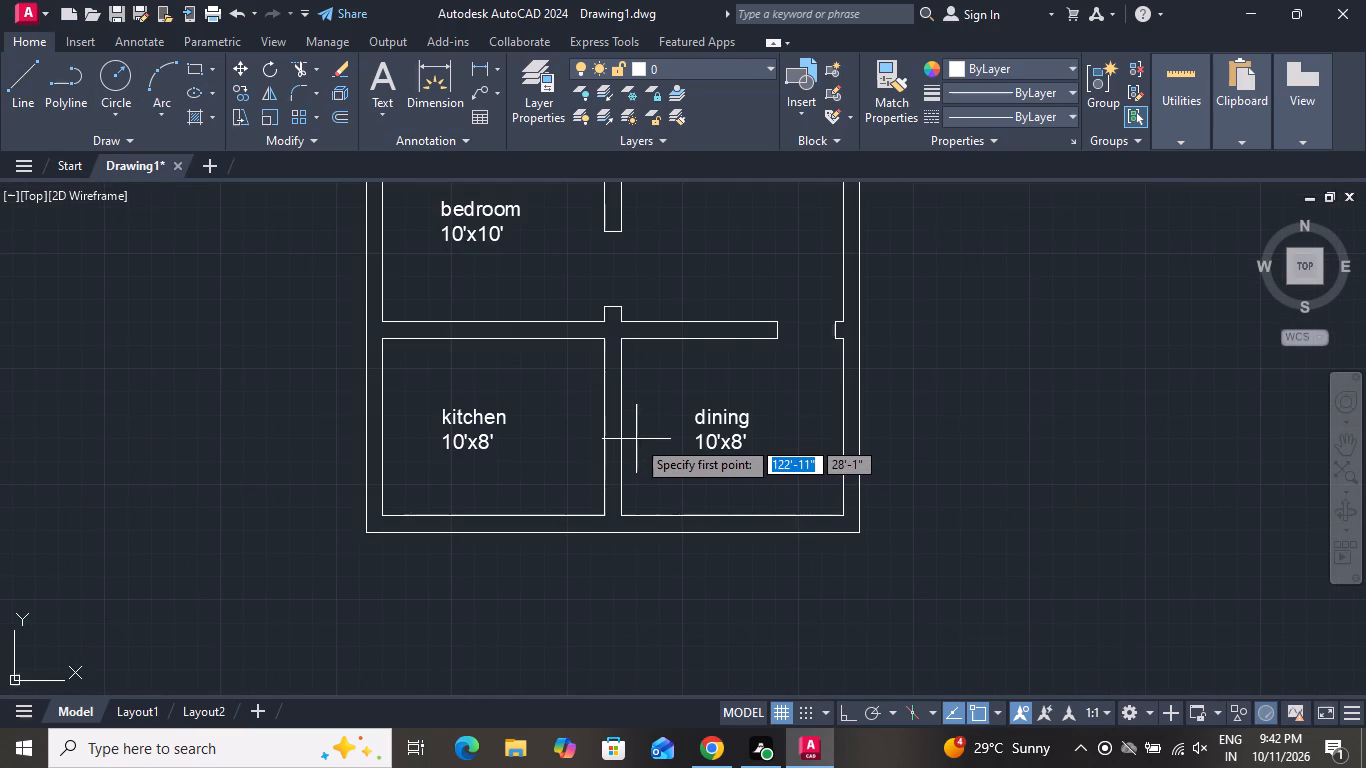
scroll(596, 421, up, 1)
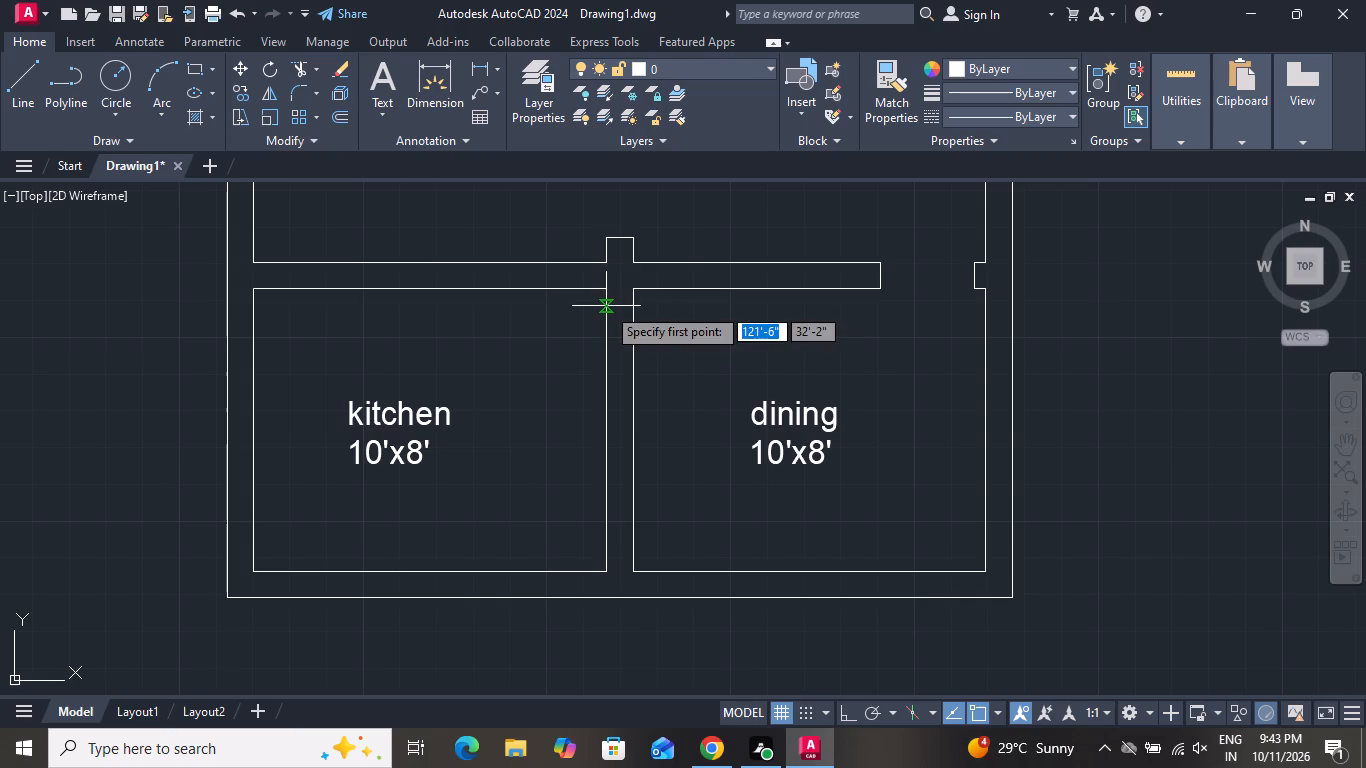
click(606, 306)
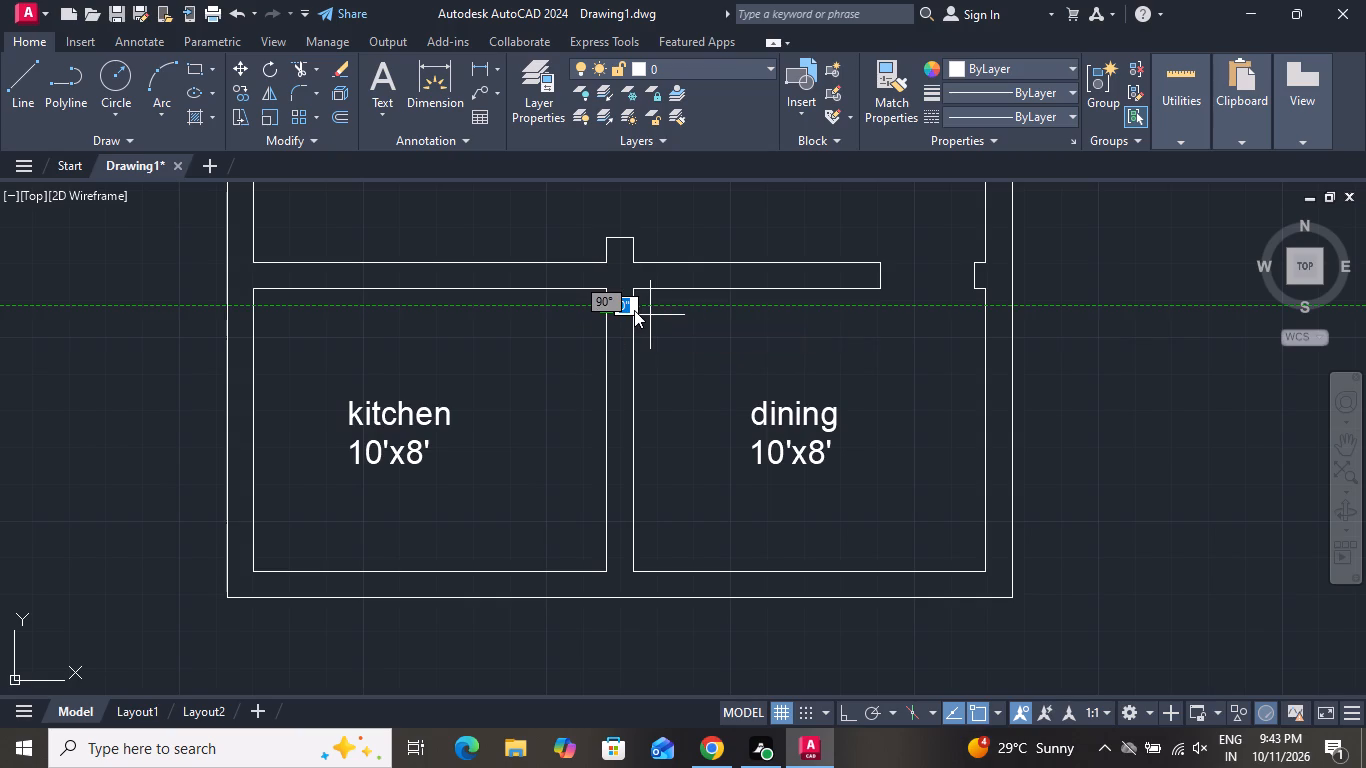
scroll(635, 309, up, 3)
scroll(614, 321, down, 1)
scroll(603, 327, up, 1)
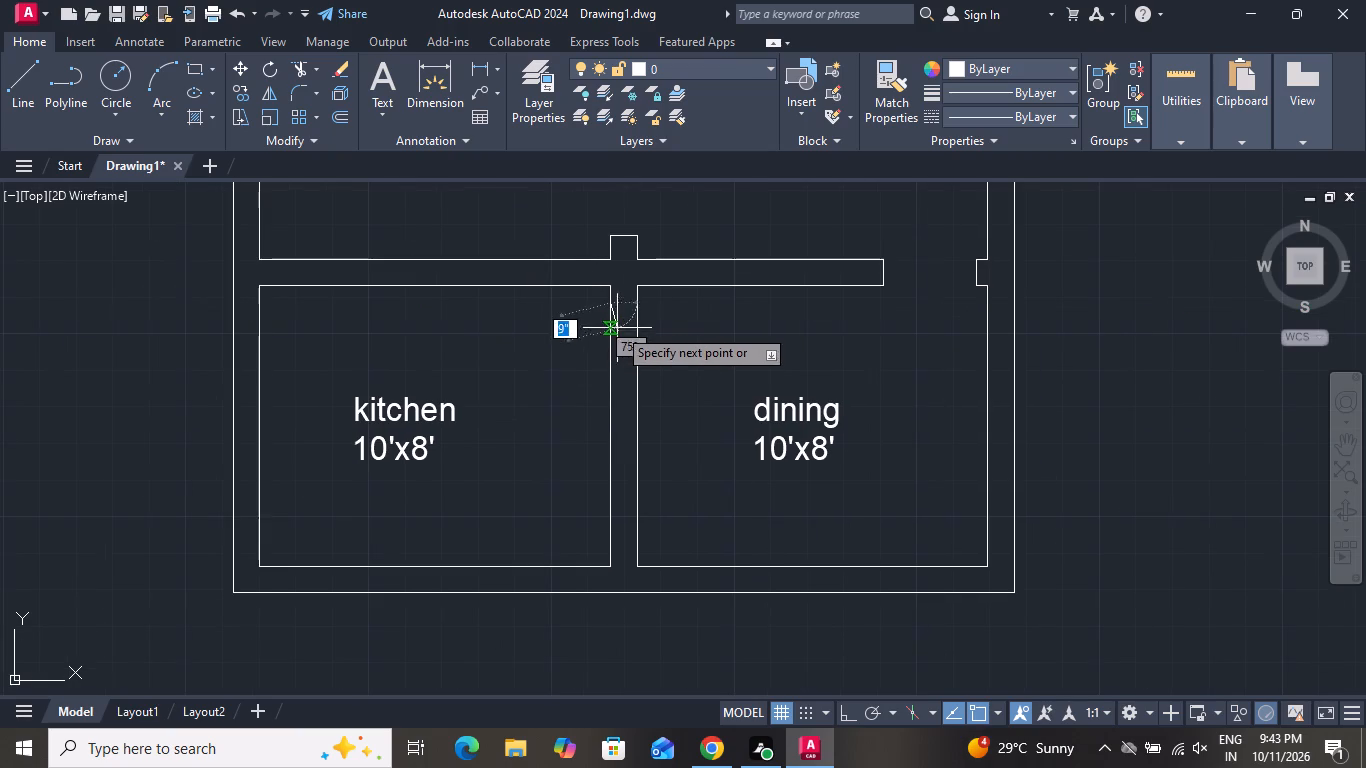
click(634, 302)
right_click(636, 304)
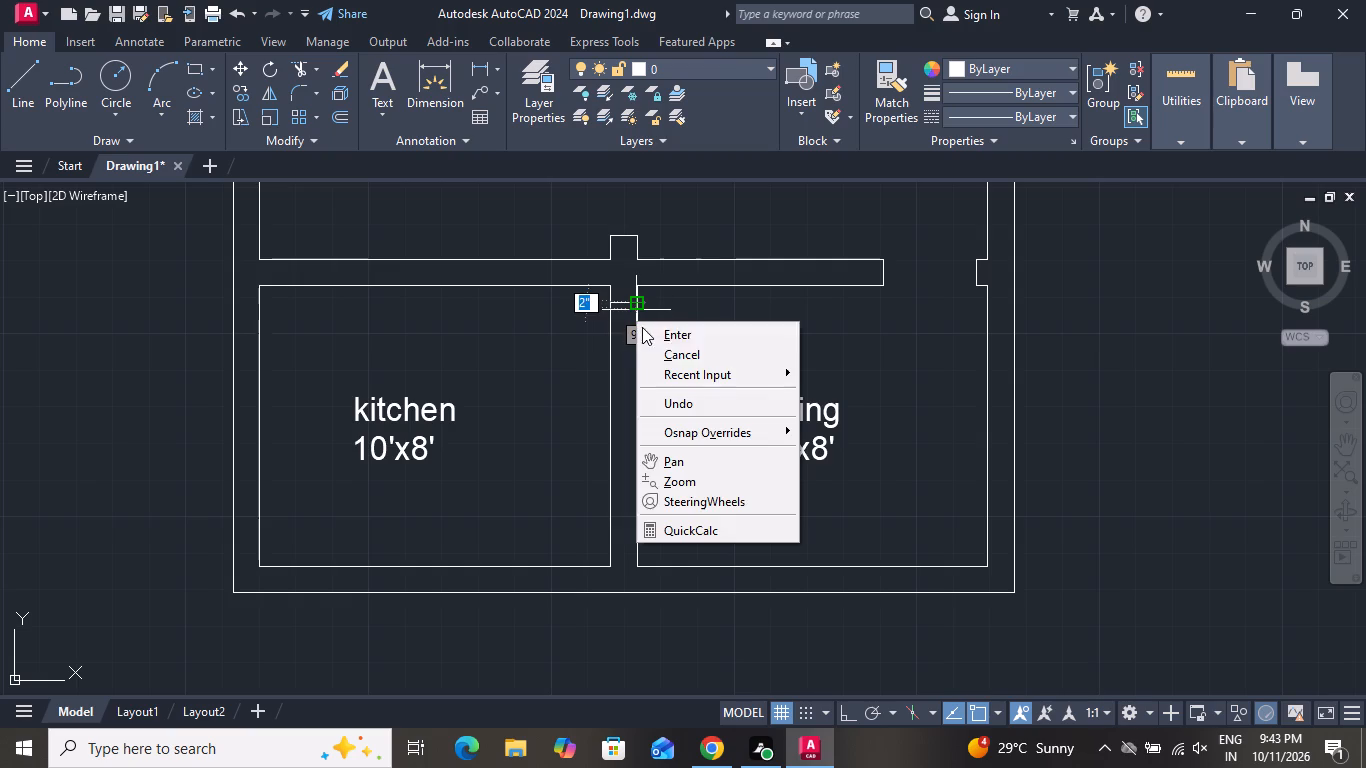
click(654, 351)
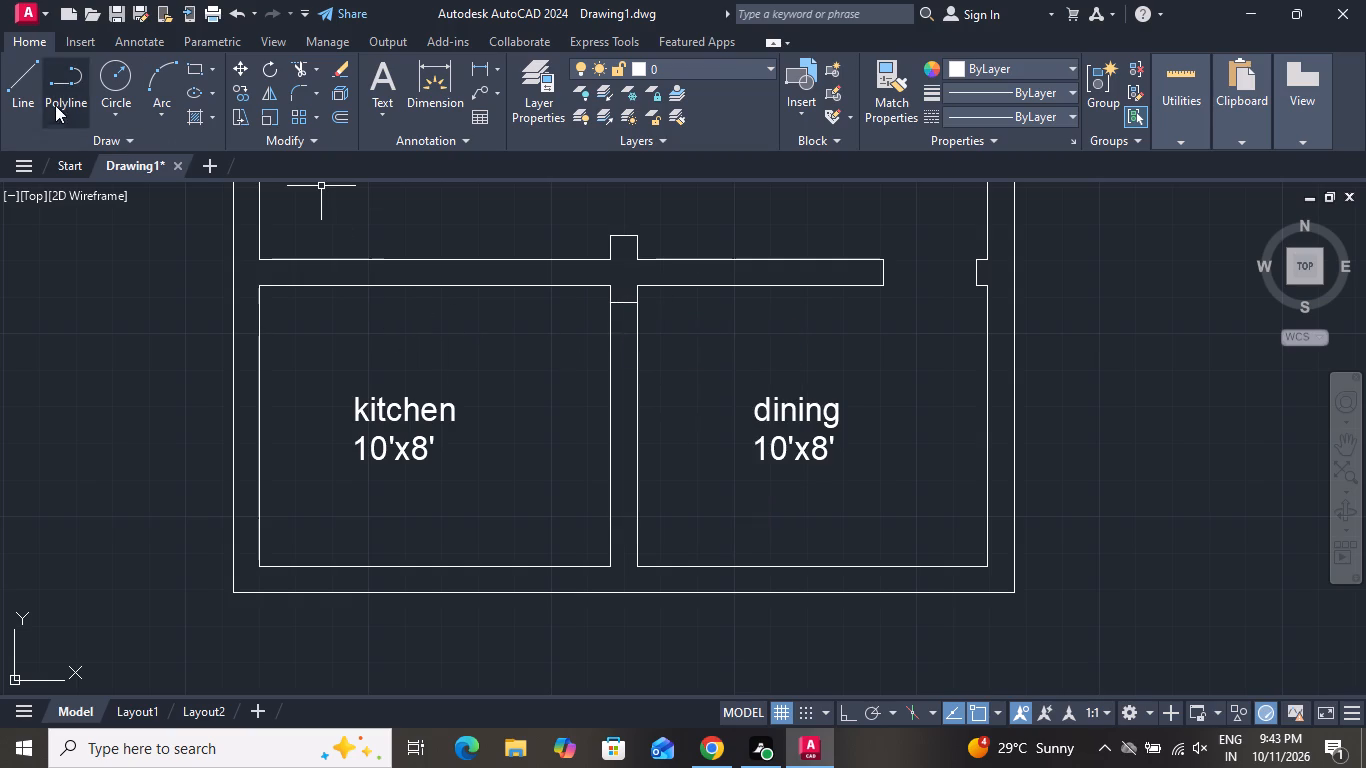
Draw a second line across the same kitchen-dining wall, lower down, for the other side of the opening.
click(33, 93)
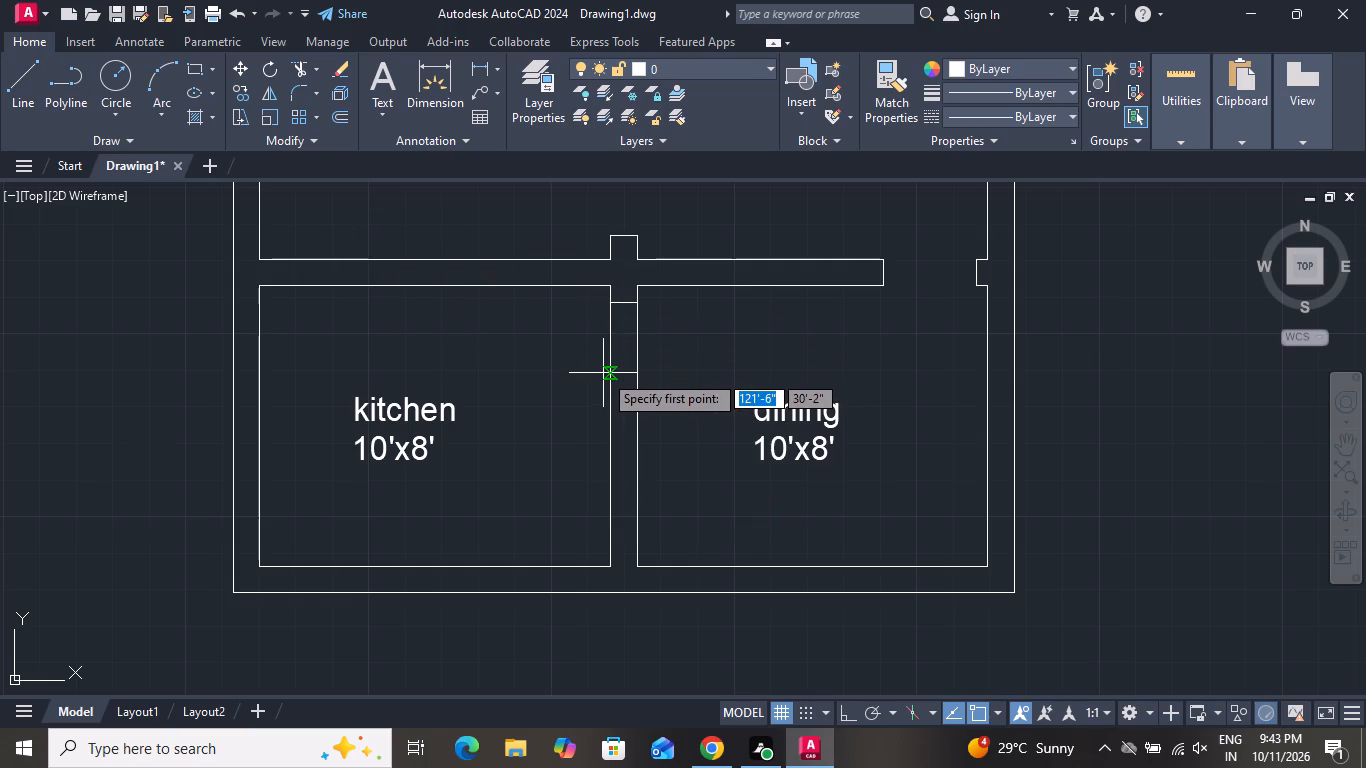
click(608, 379)
click(641, 379)
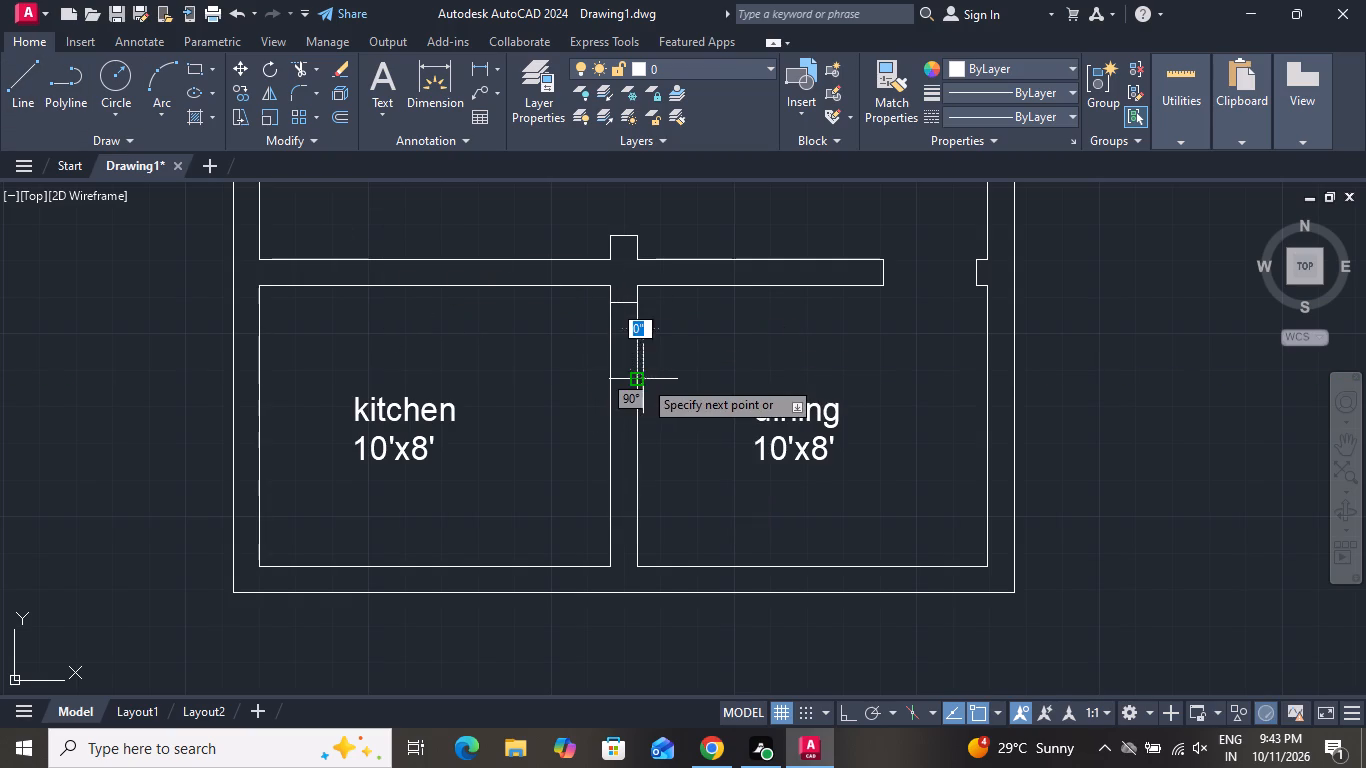
right_click(643, 379)
click(660, 408)
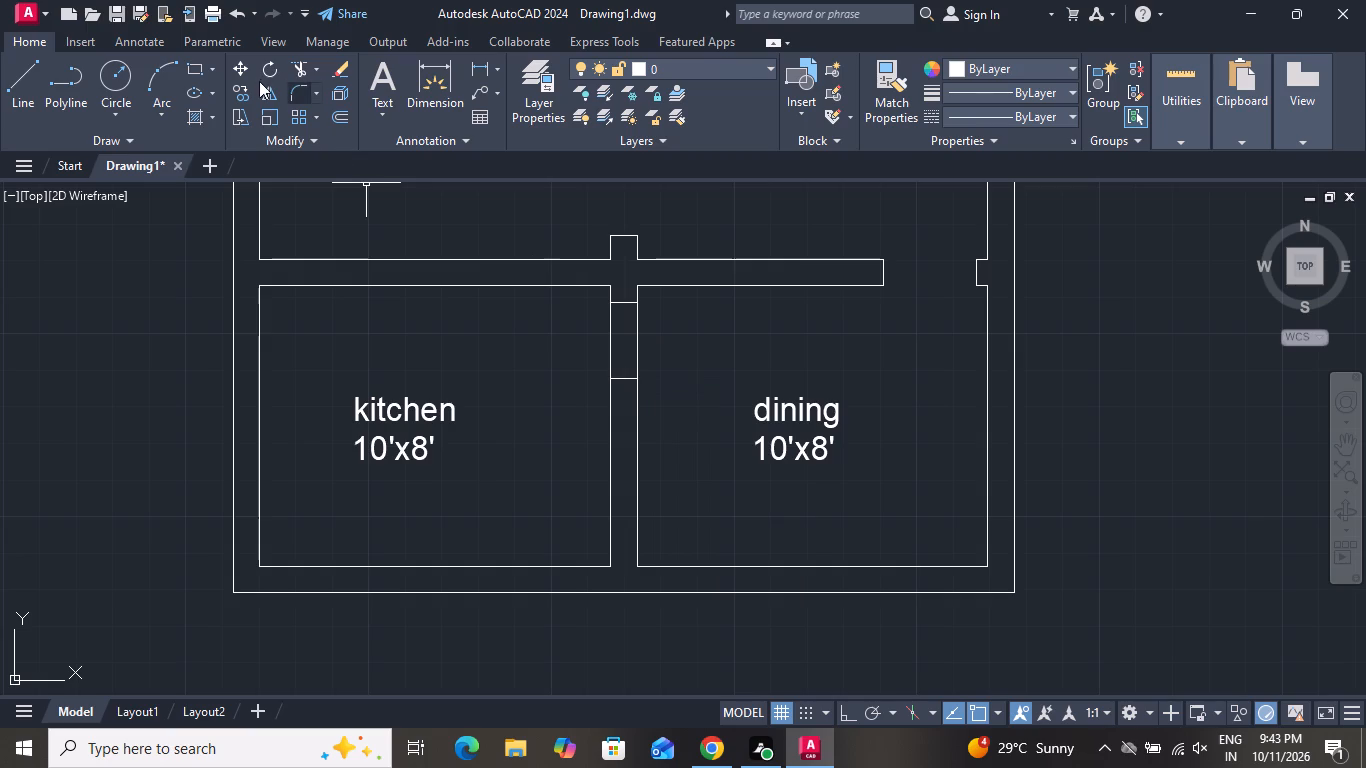
Trim both wall lines between the two cross lines to open the doorway between the kitchen and the dining room.
click(304, 64)
click(578, 337)
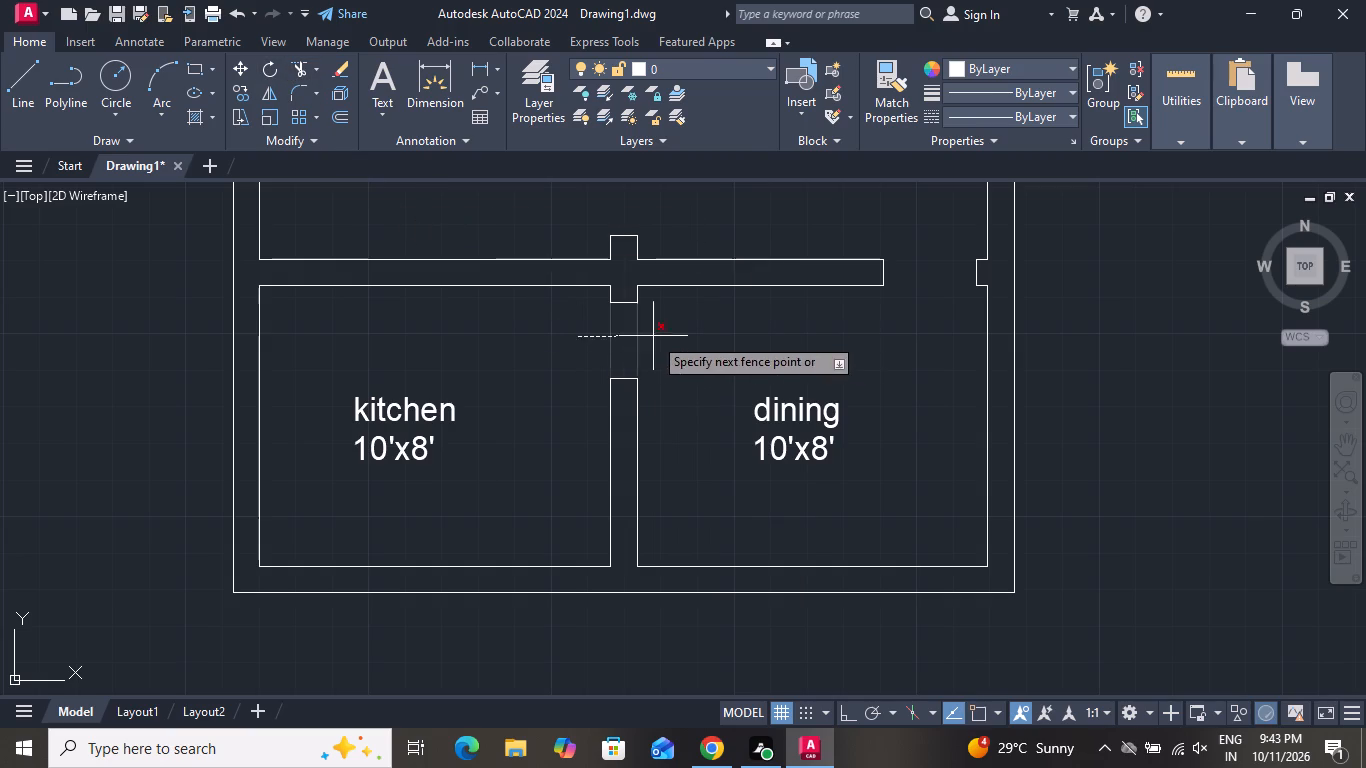
click(653, 336)
right_click(655, 334)
click(667, 372)
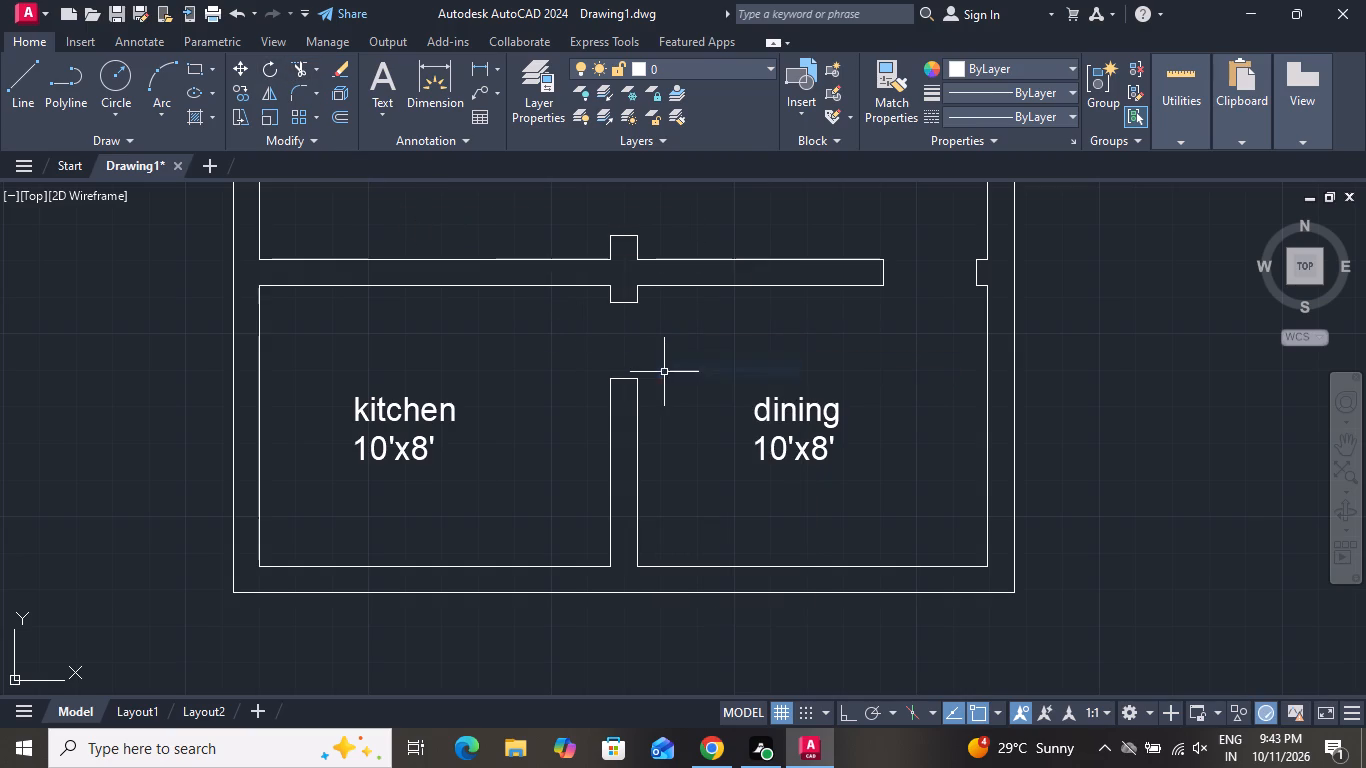
Draw a square filling the wall thickness at the plan's upper-left corner, from the outer wall corner to the inner wall corner.
scroll(657, 388, down, 2)
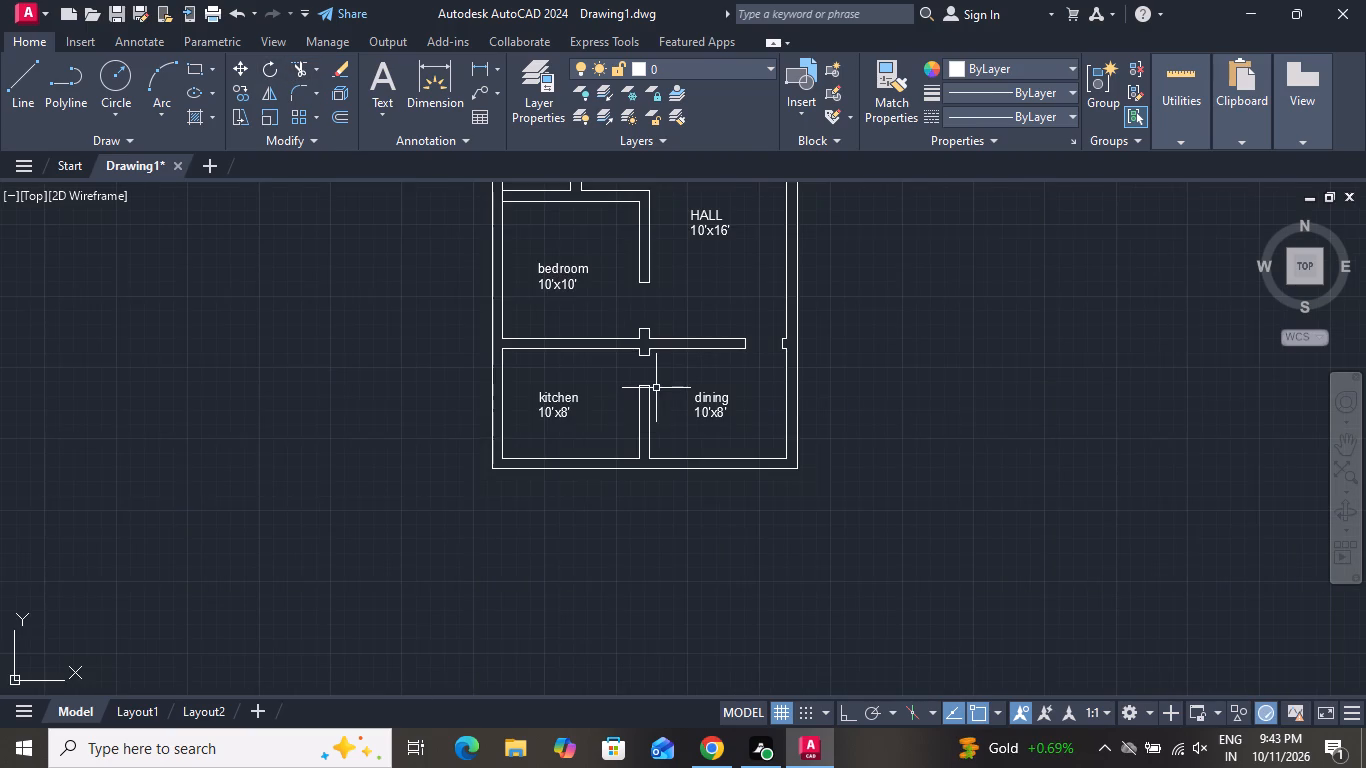
scroll(656, 388, up, 1)
scroll(655, 388, down, 3)
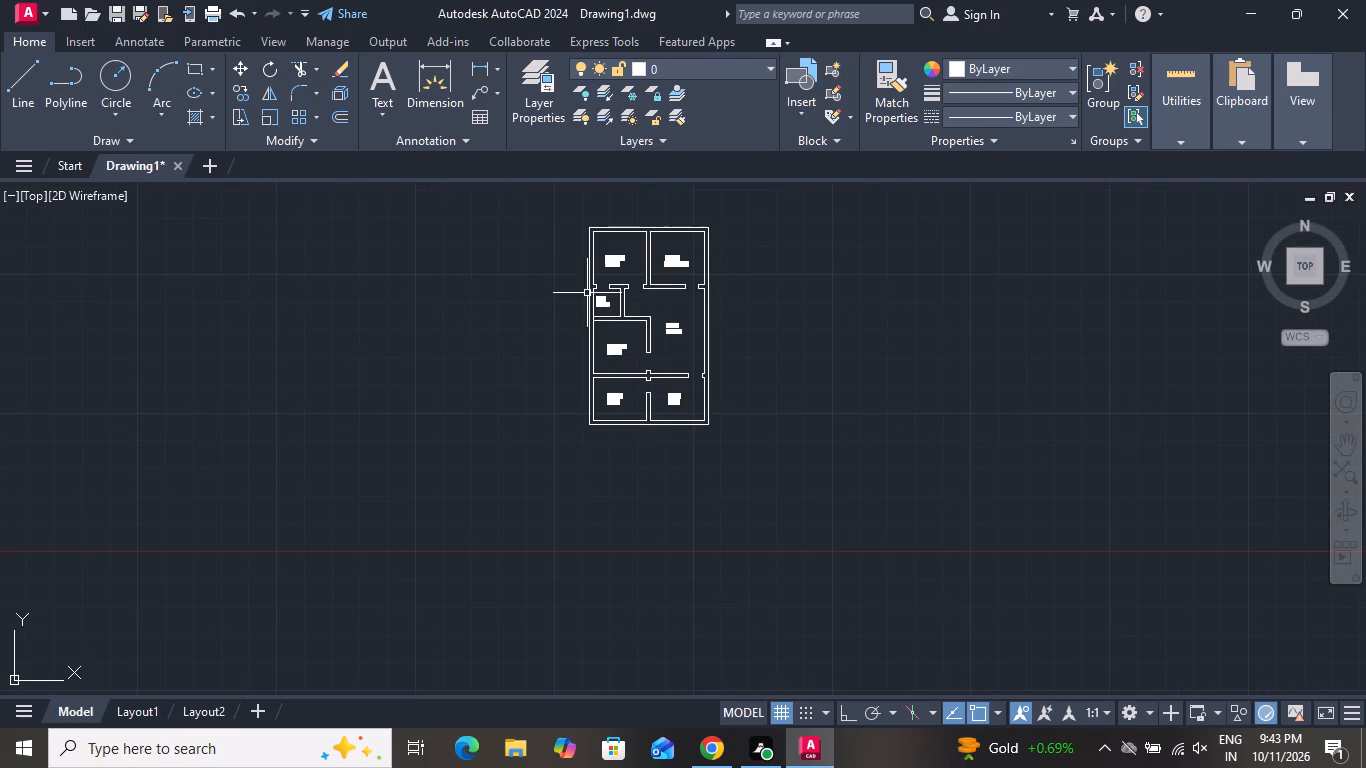
scroll(568, 196, up, 2)
scroll(624, 259, up, 1)
scroll(624, 259, down, 1)
scroll(665, 310, up, 1)
scroll(665, 310, down, 1)
scroll(633, 284, up, 1)
scroll(633, 284, down, 1)
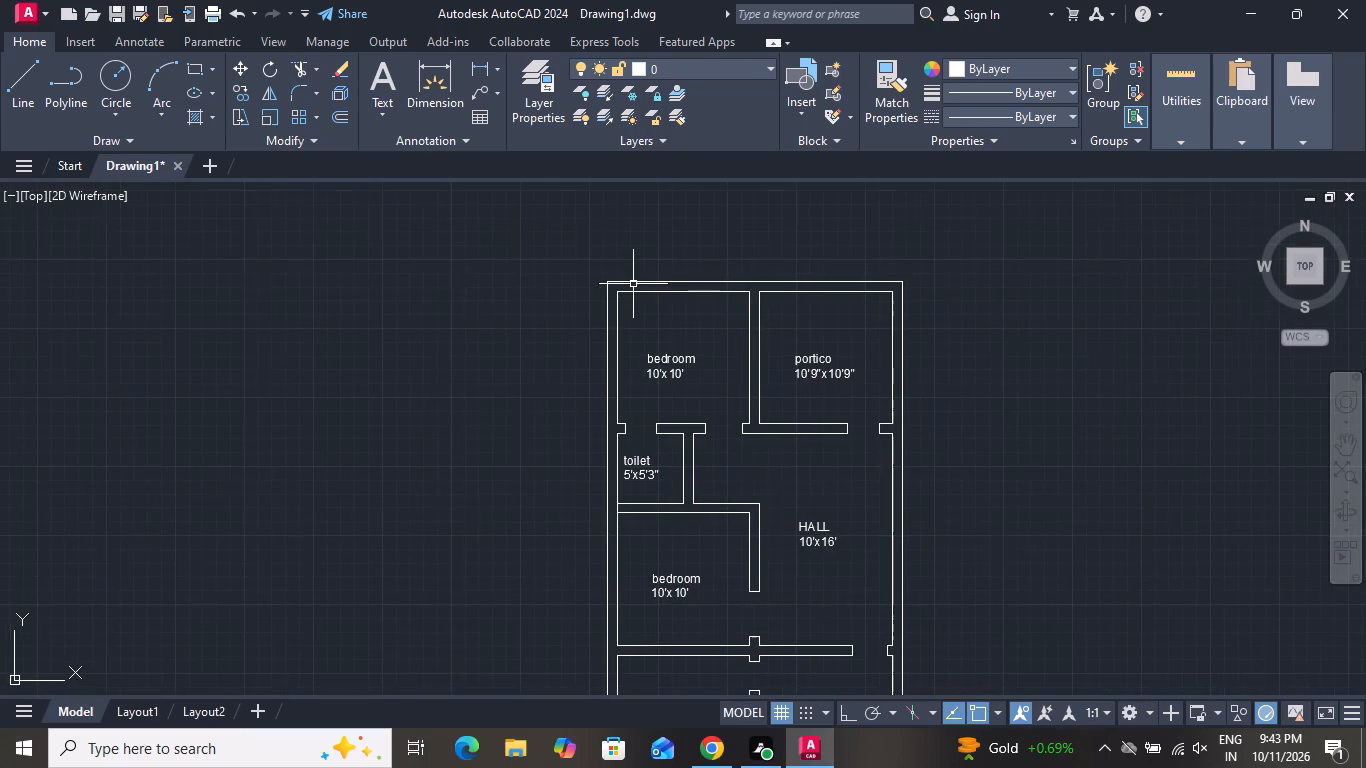
scroll(633, 274, up, 1)
scroll(633, 274, down, 1)
scroll(633, 274, up, 3)
scroll(647, 281, down, 1)
scroll(647, 281, up, 3)
scroll(647, 281, down, 1)
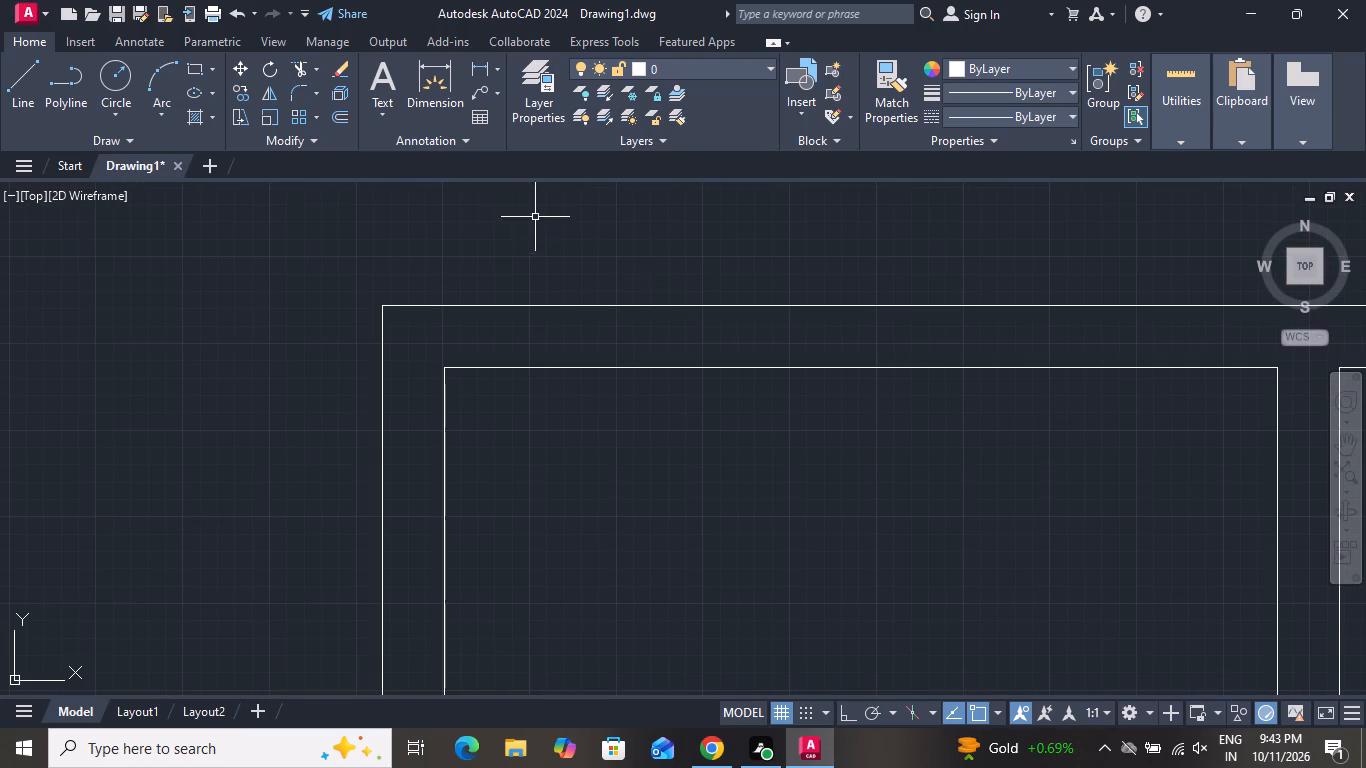
click(199, 66)
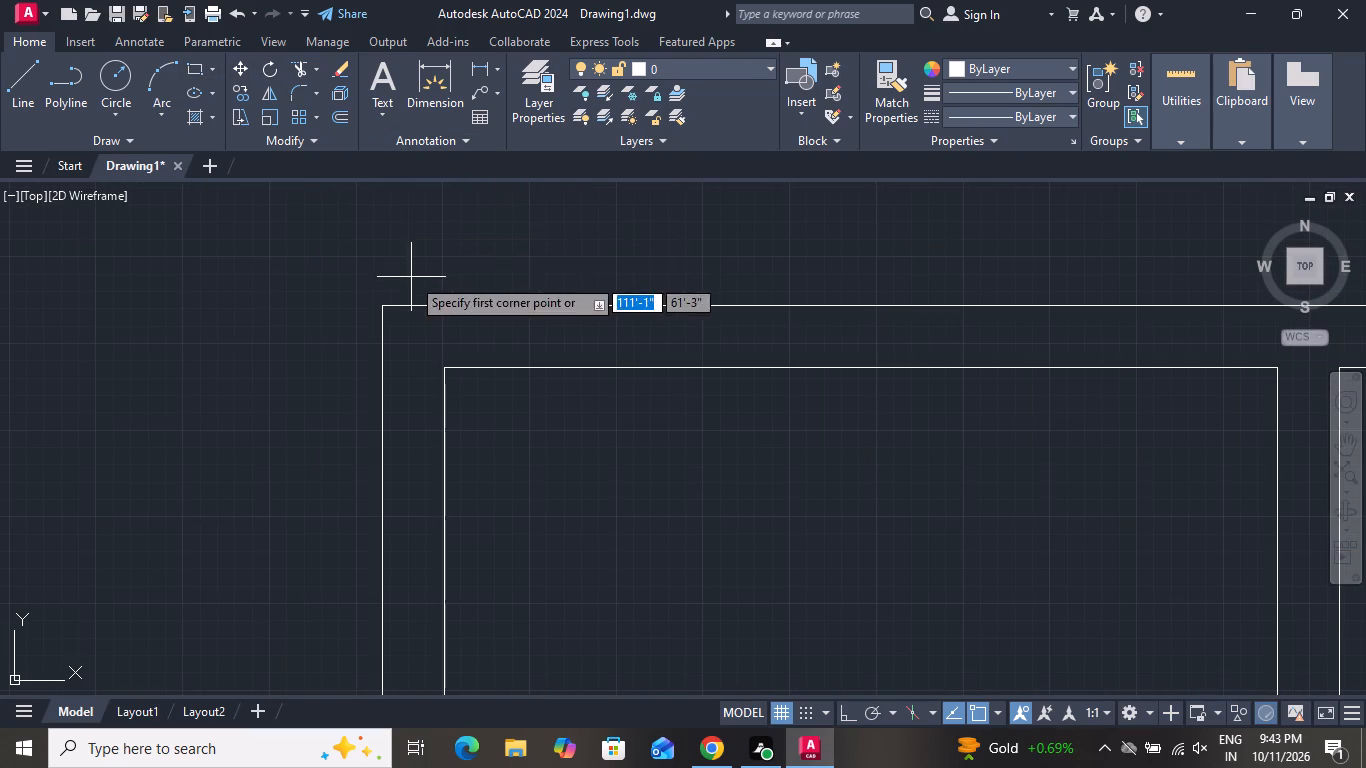
click(387, 308)
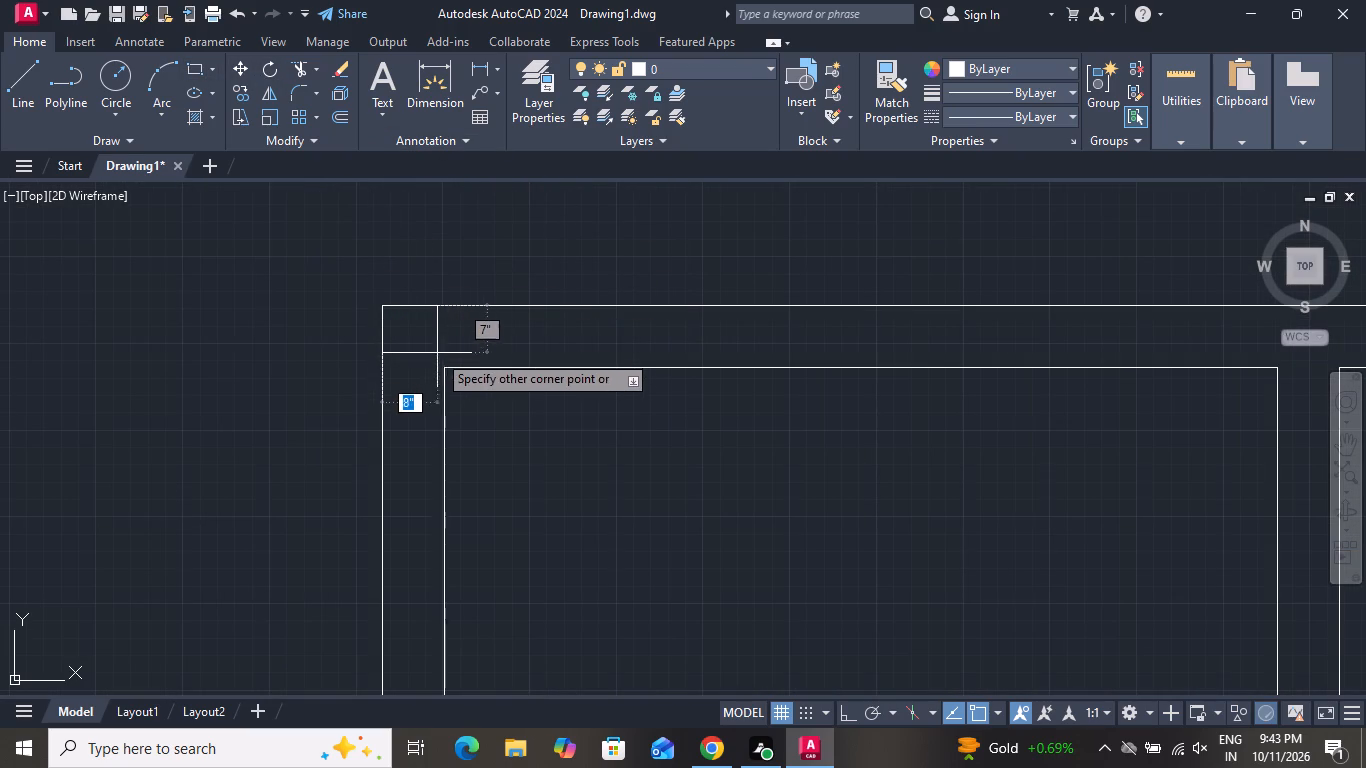
click(448, 363)
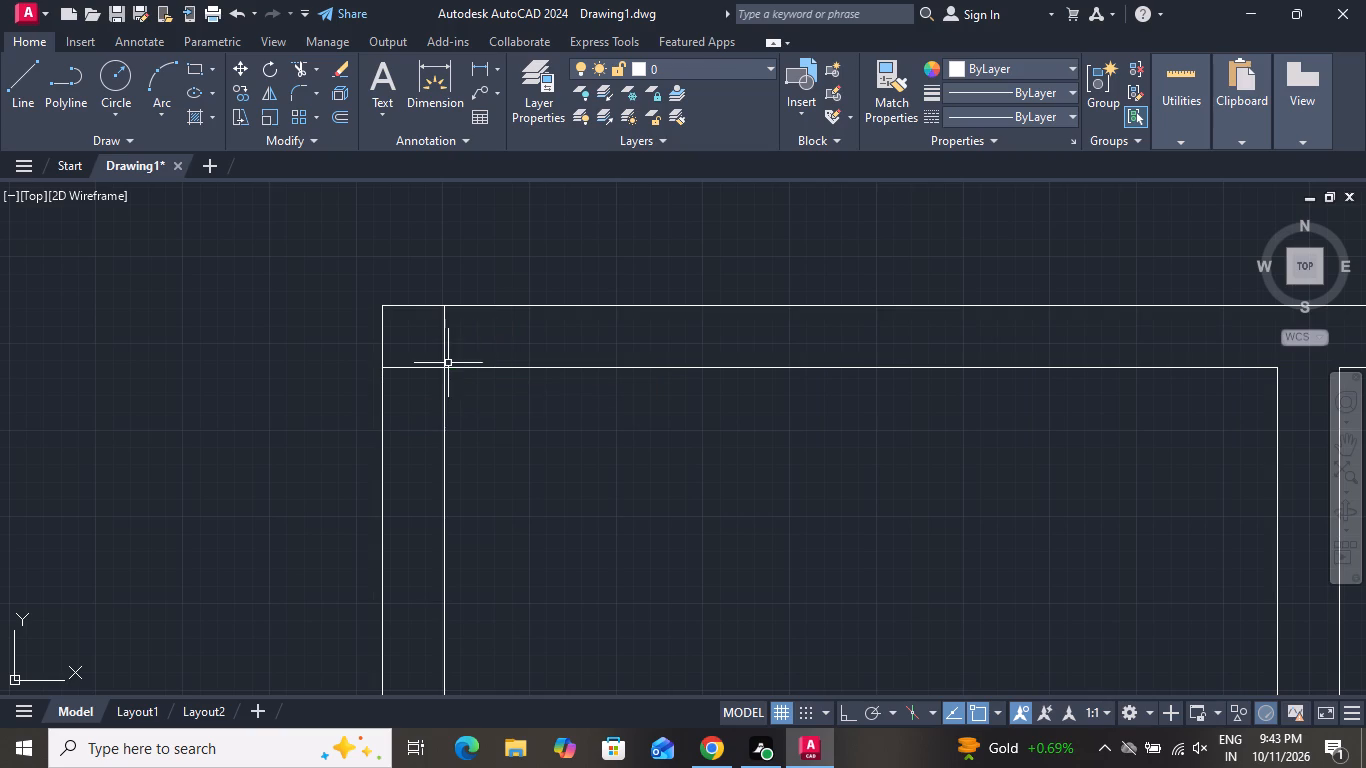
Copy the corner square by its inner corner to the top wall's bedroom-portico junction and the plan's upper-right corner.
click(444, 334)
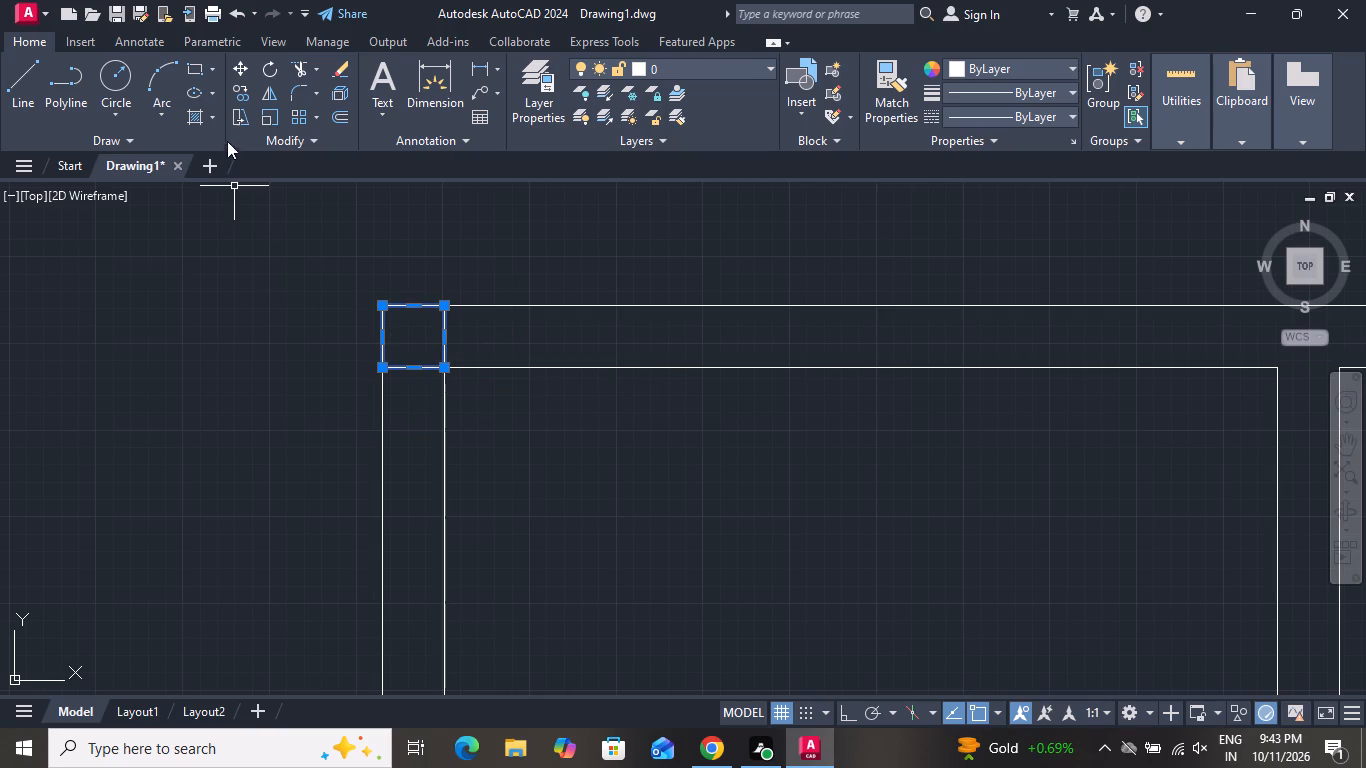
click(239, 86)
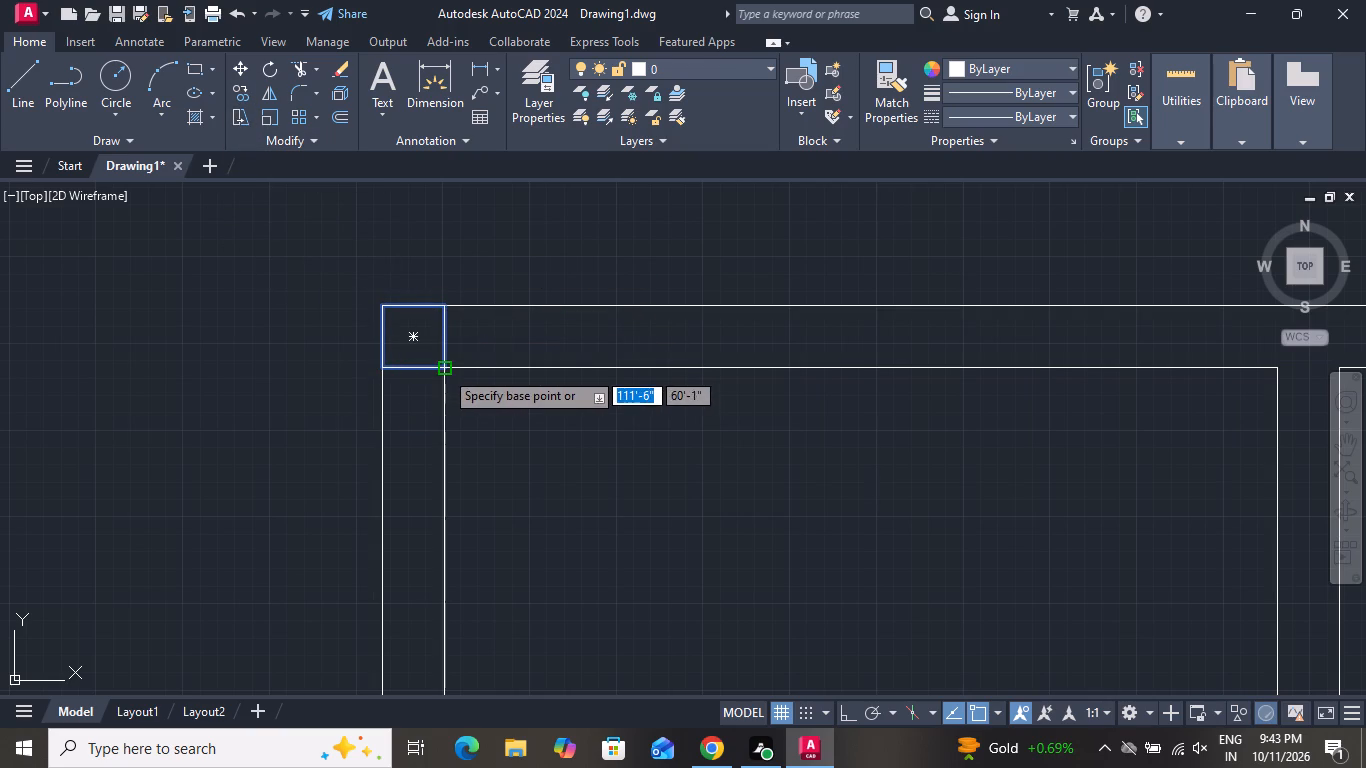
click(444, 370)
scroll(462, 371, down, 3)
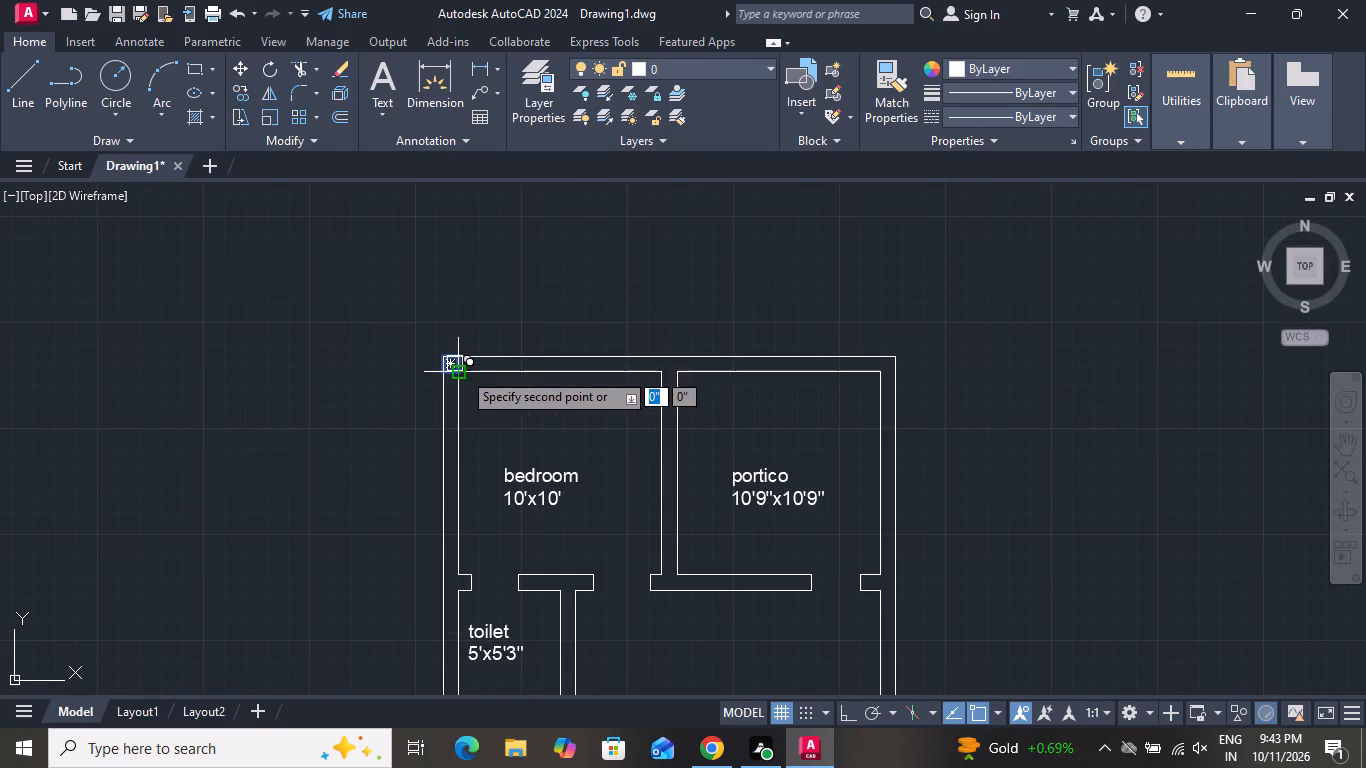
scroll(644, 361, up, 3)
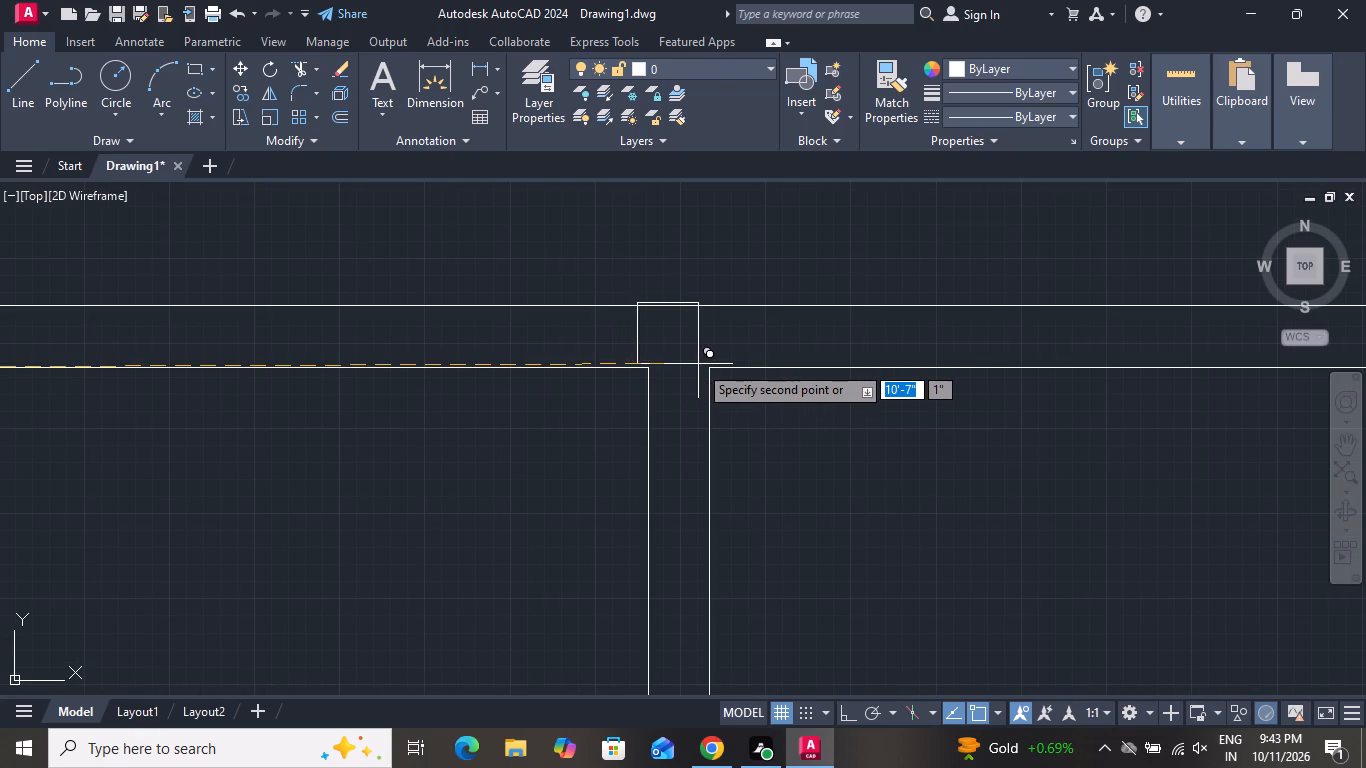
click(712, 366)
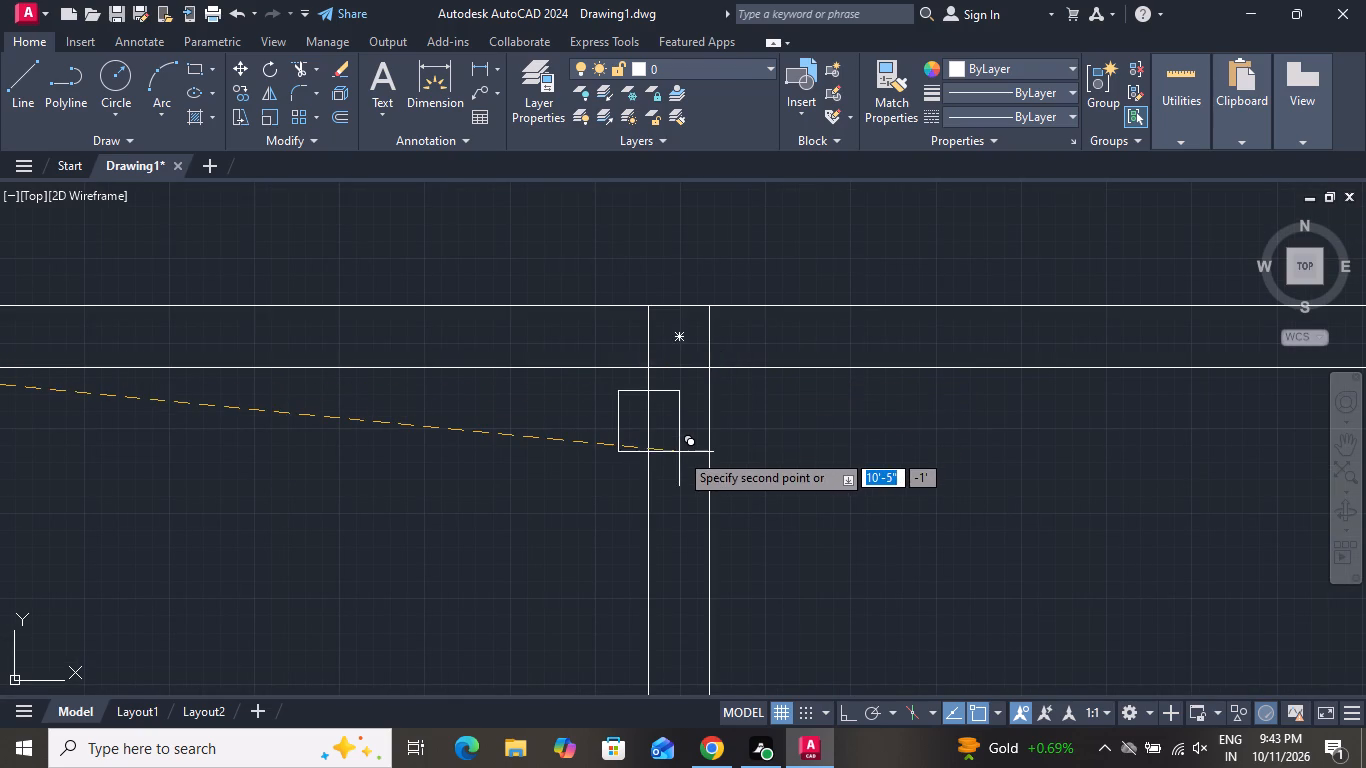
scroll(679, 452, down, 2)
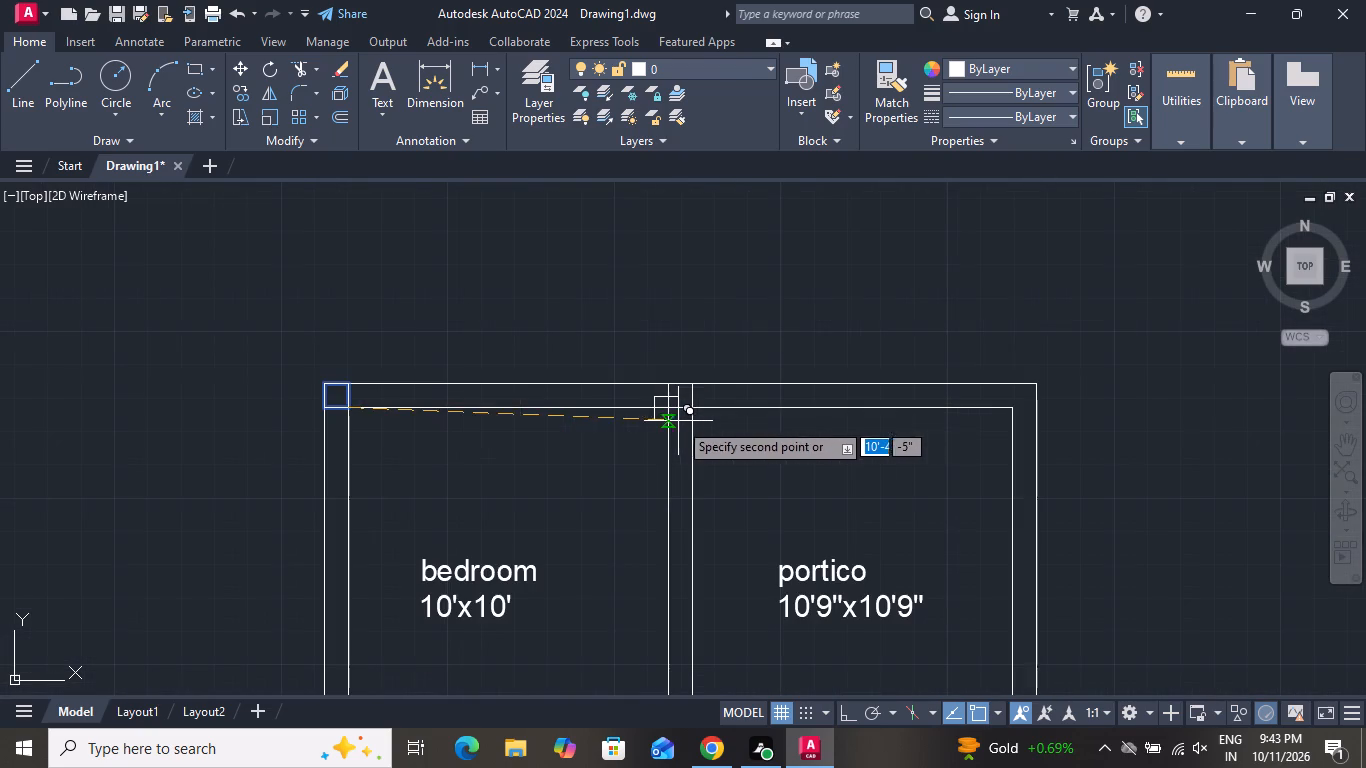
click(1034, 413)
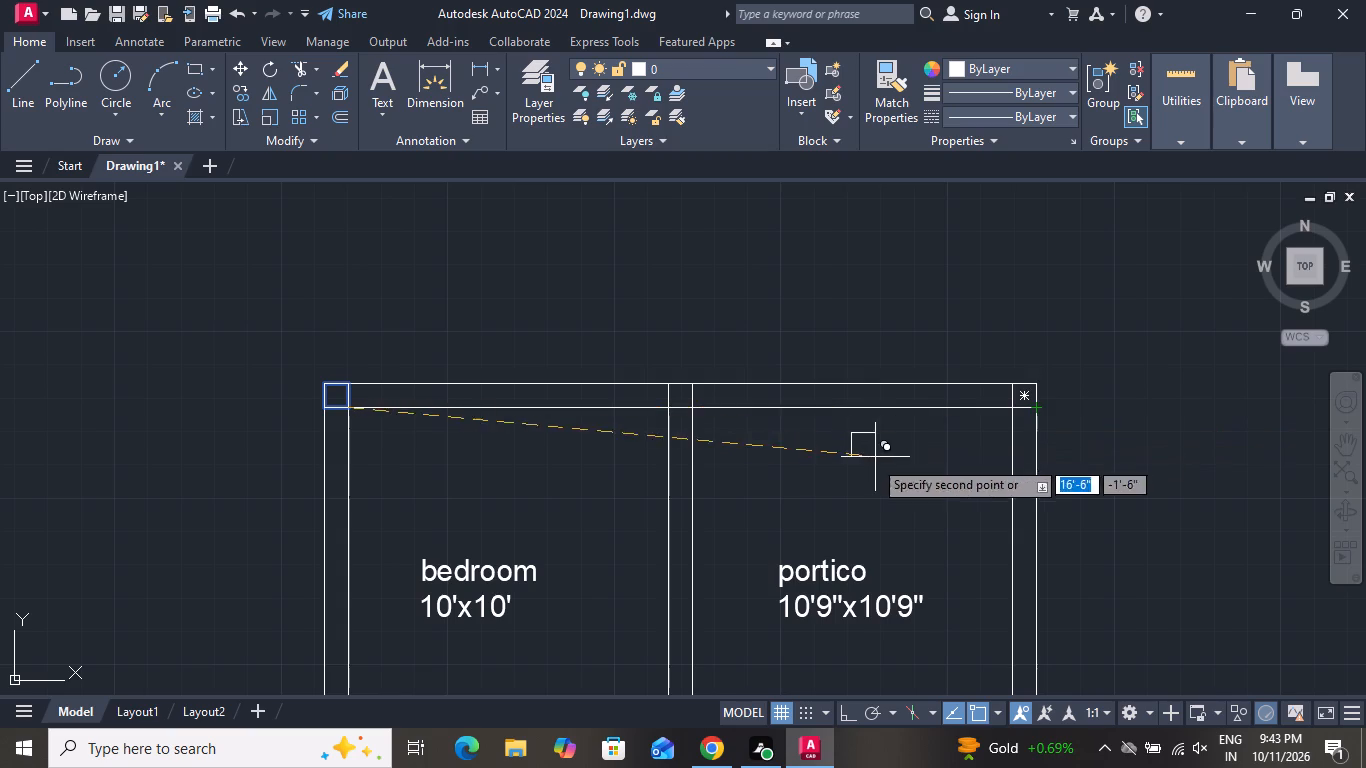
Place copies of the square where the bedroom-portico wall meets the wall below and at the left outer wall's bedroom-toilet junction.
scroll(799, 452, down, 2)
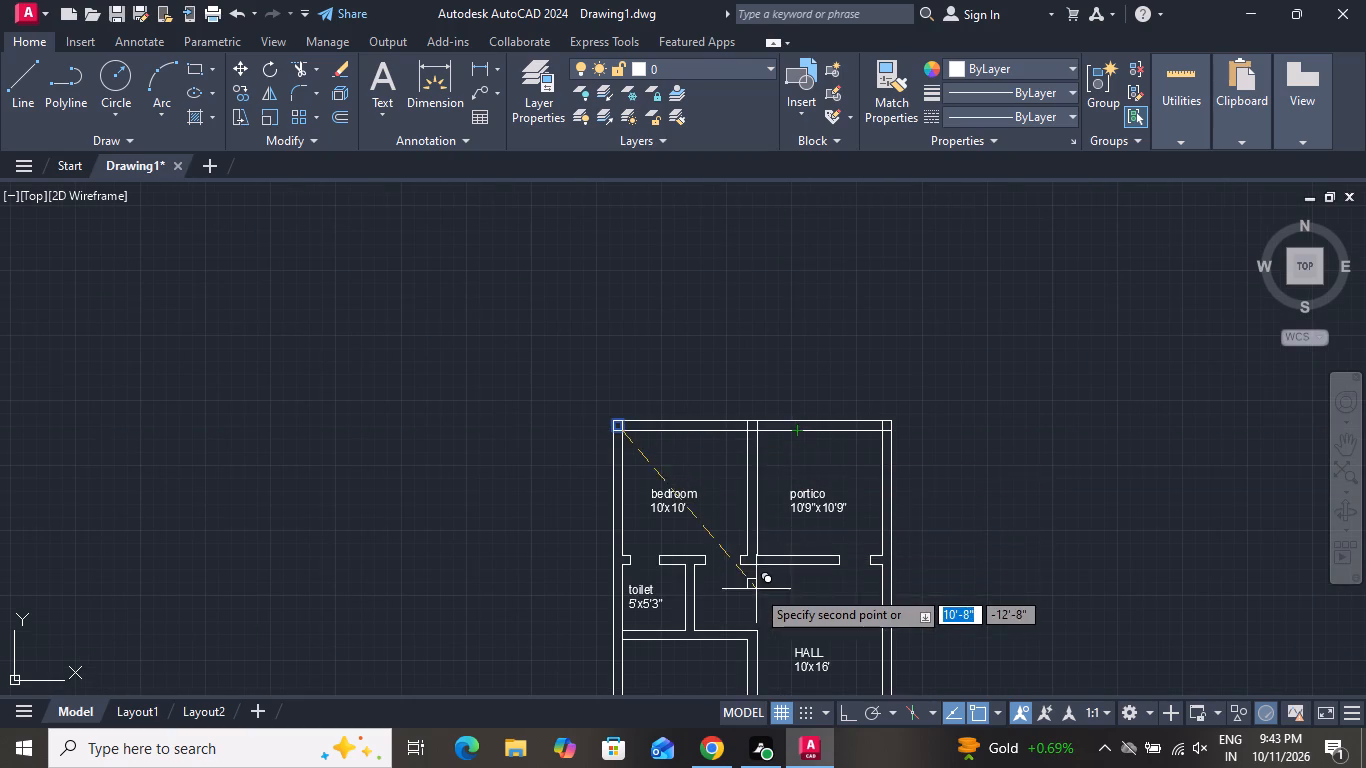
scroll(756, 589, up, 3)
scroll(755, 530, down, 1)
scroll(755, 527, up, 1)
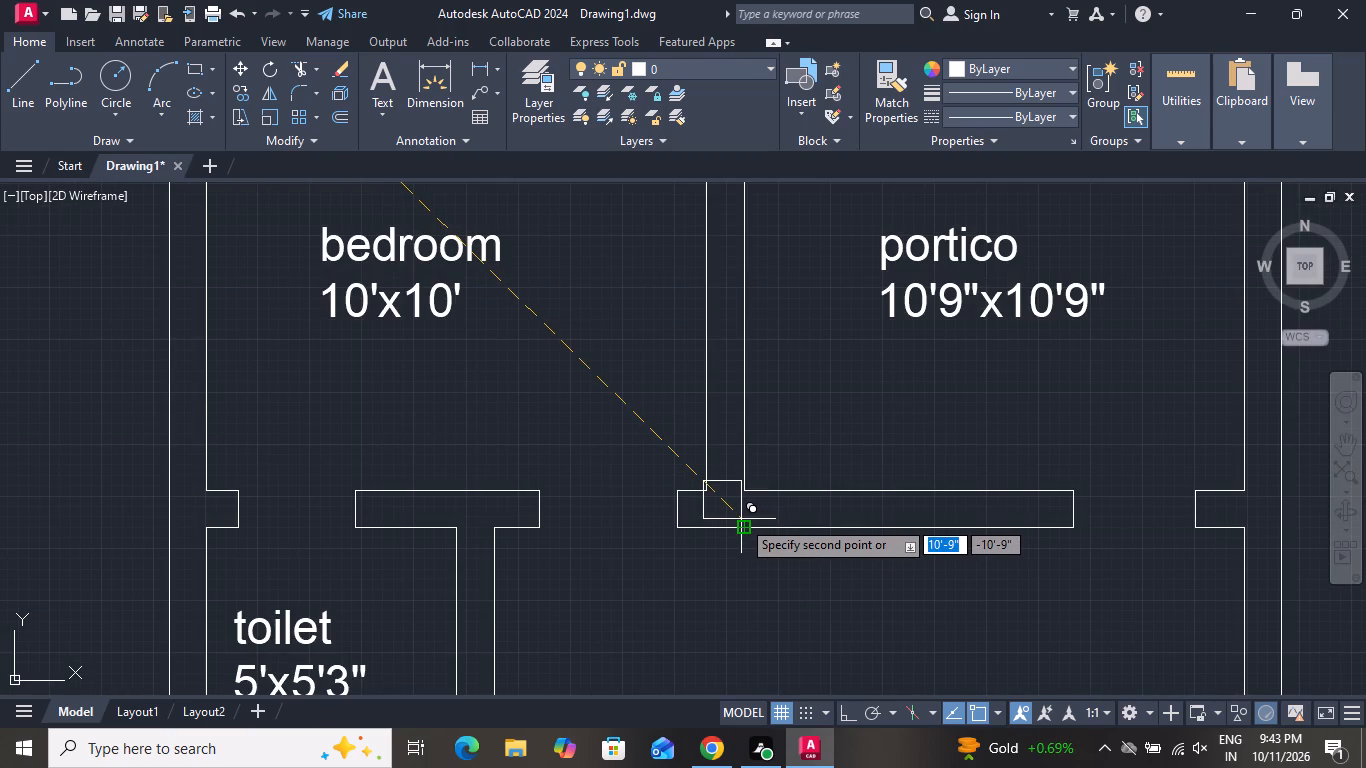
click(742, 523)
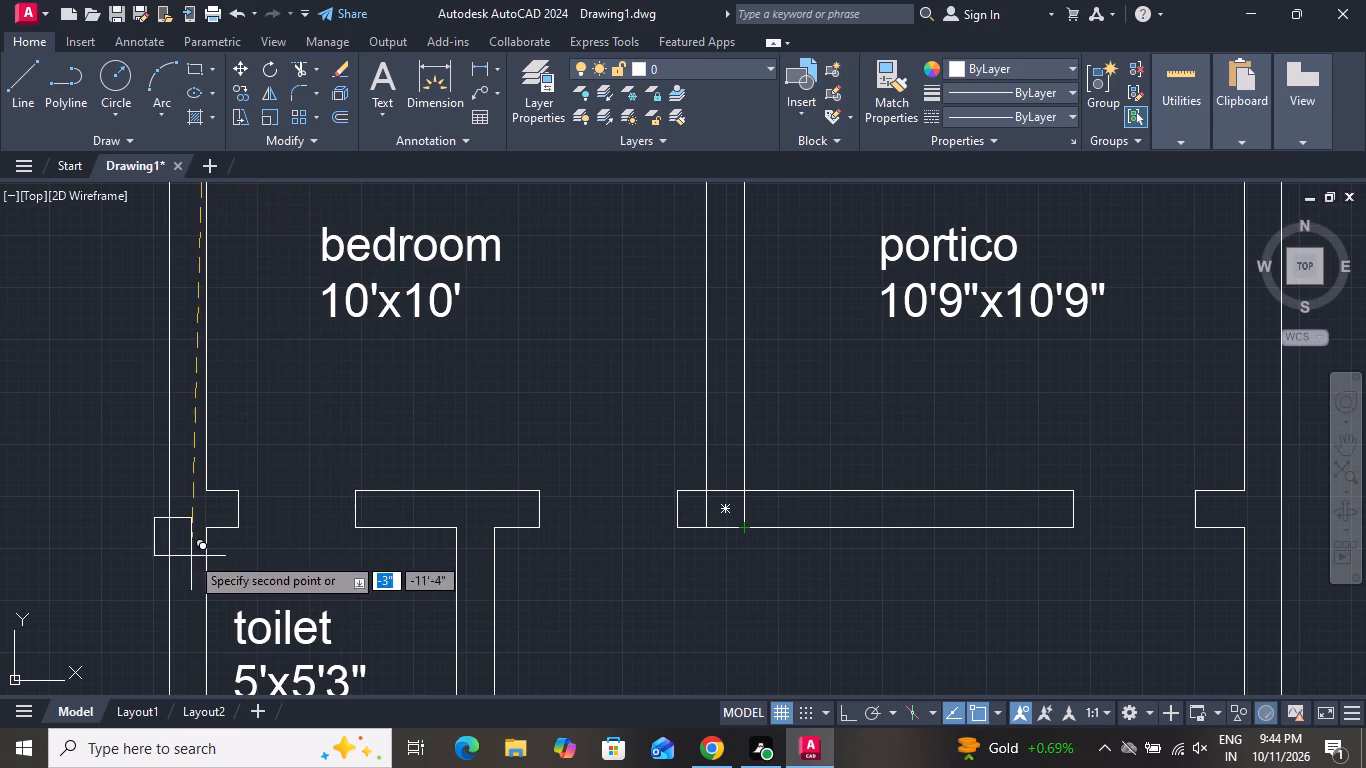
click(207, 527)
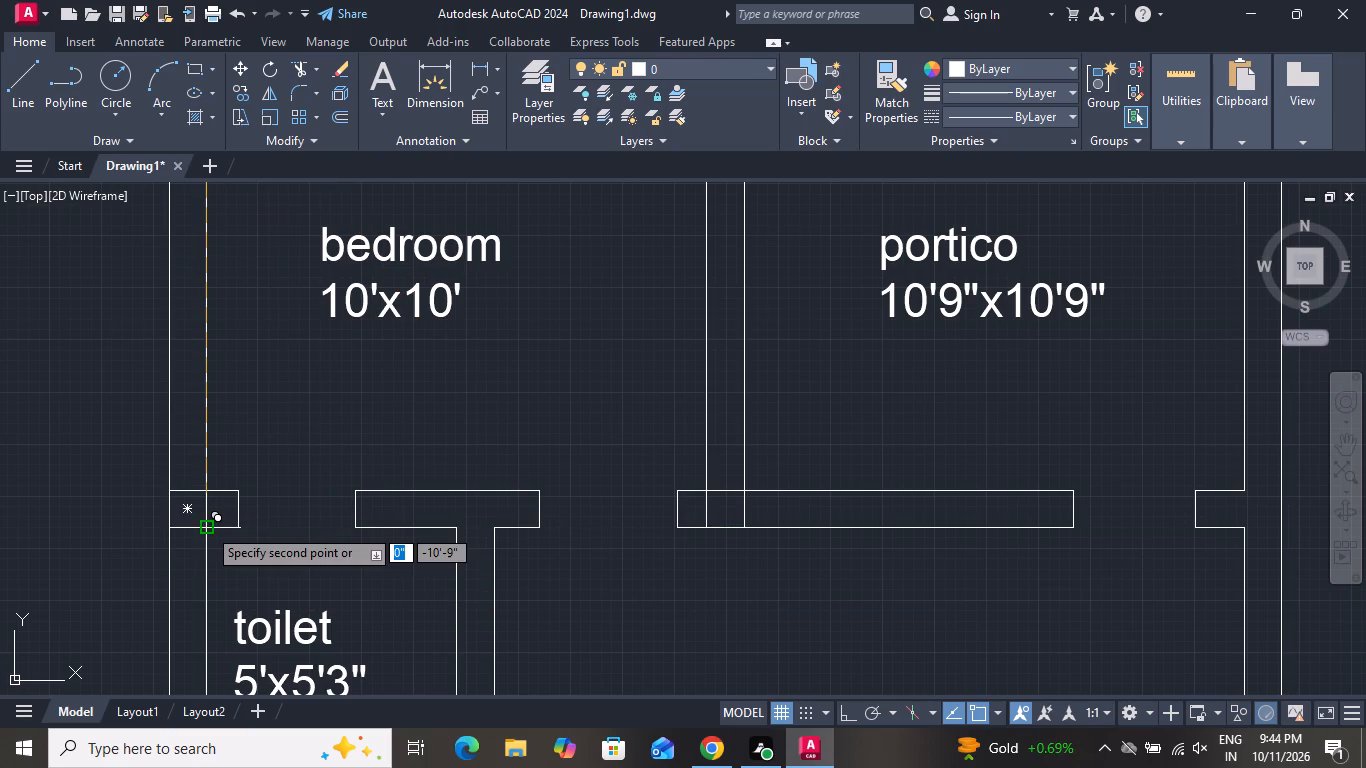
Place copies of the square at the left outer wall's bedroom-kitchen junction and the plan's lower-left corner.
scroll(387, 459, down, 2)
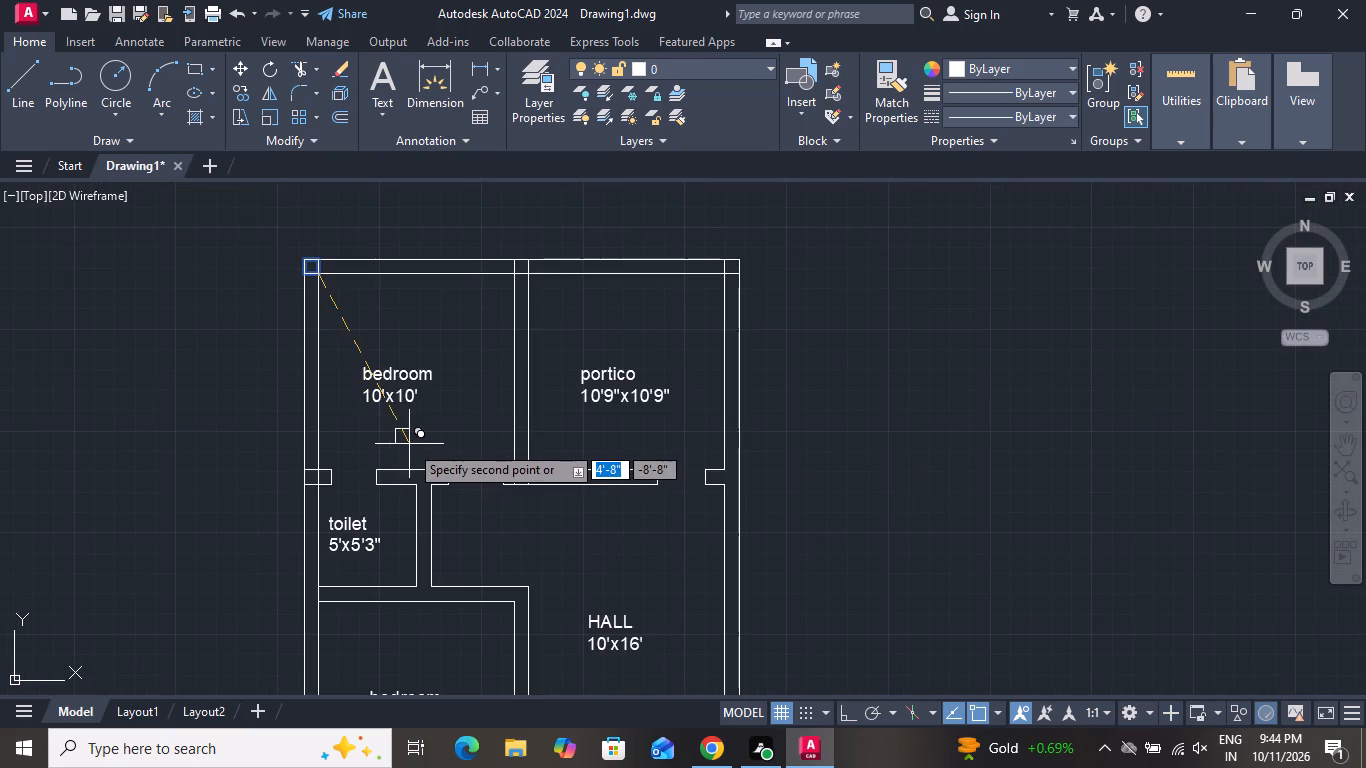
scroll(410, 441, down, 1)
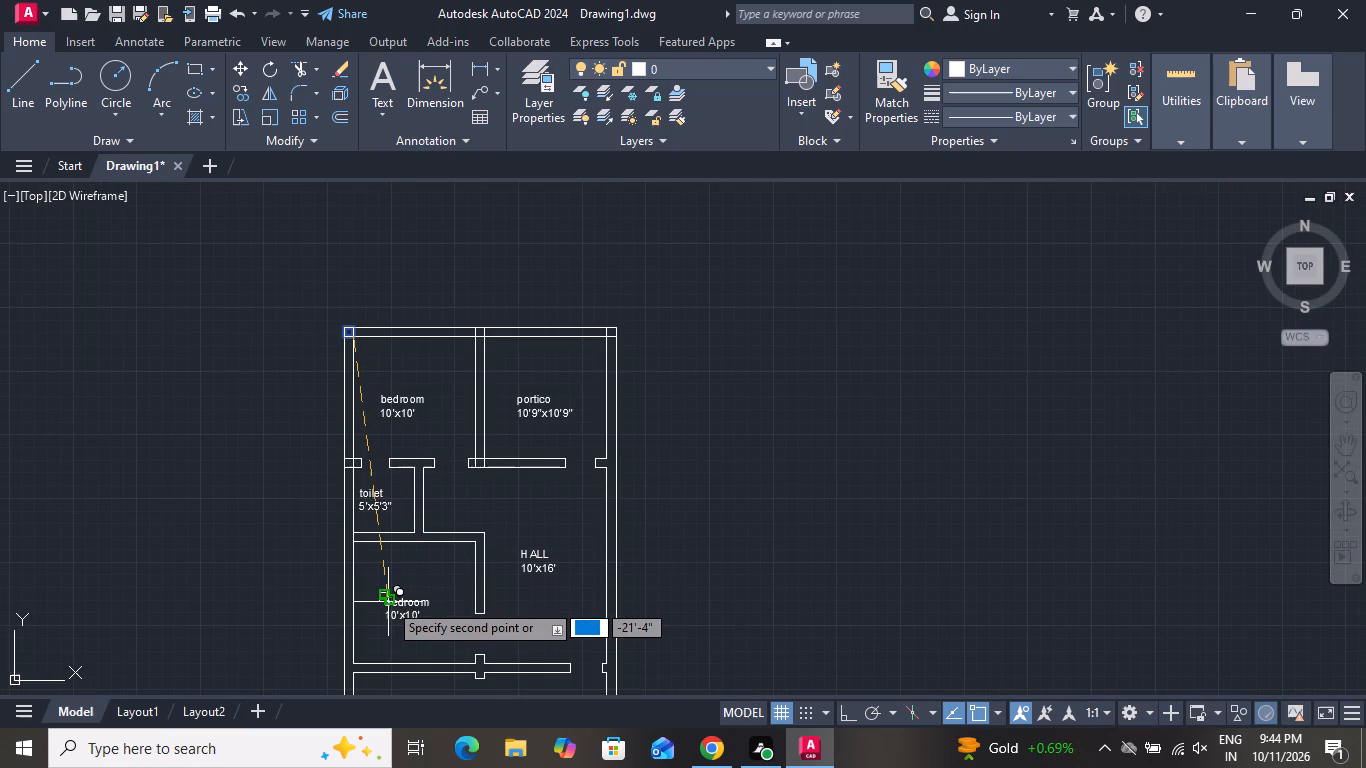
scroll(389, 570, down, 1)
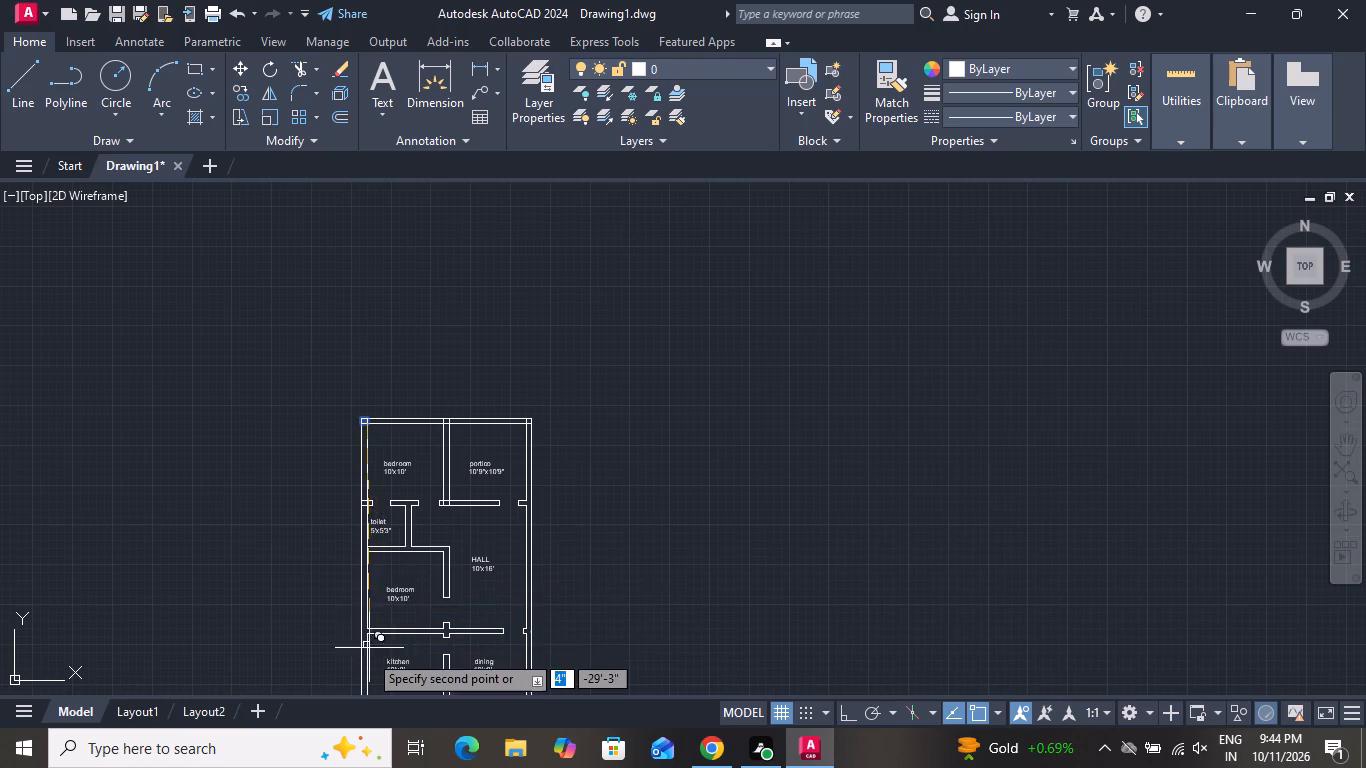
scroll(366, 655, up, 6)
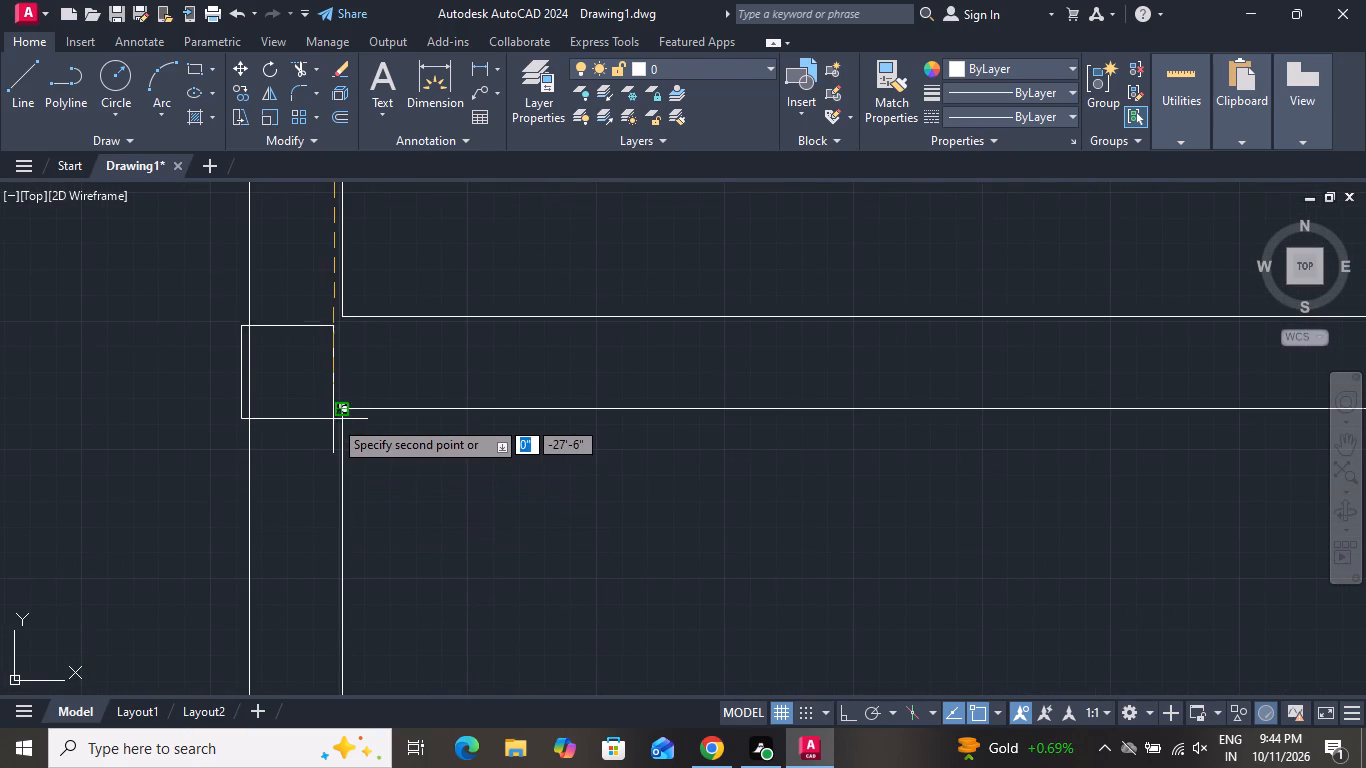
click(337, 414)
scroll(484, 458, down, 5)
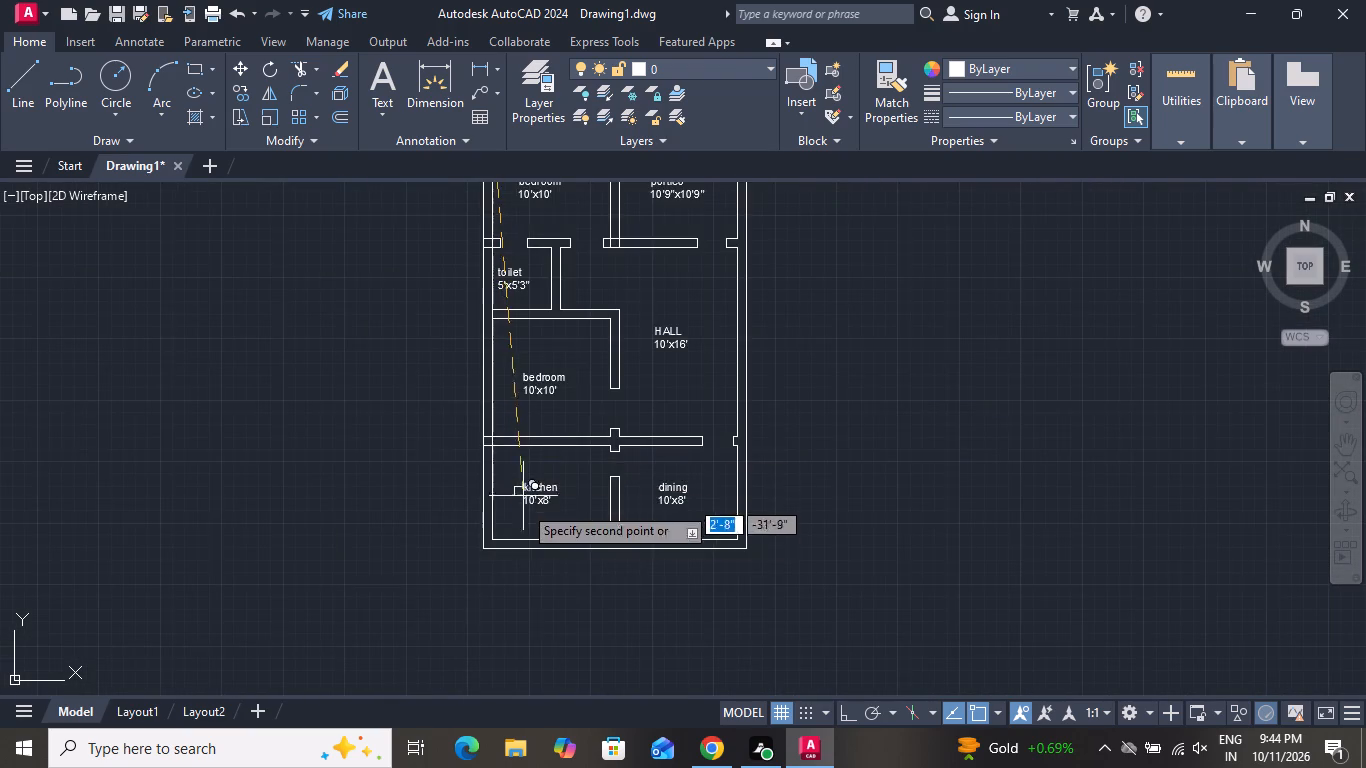
scroll(511, 544, up, 5)
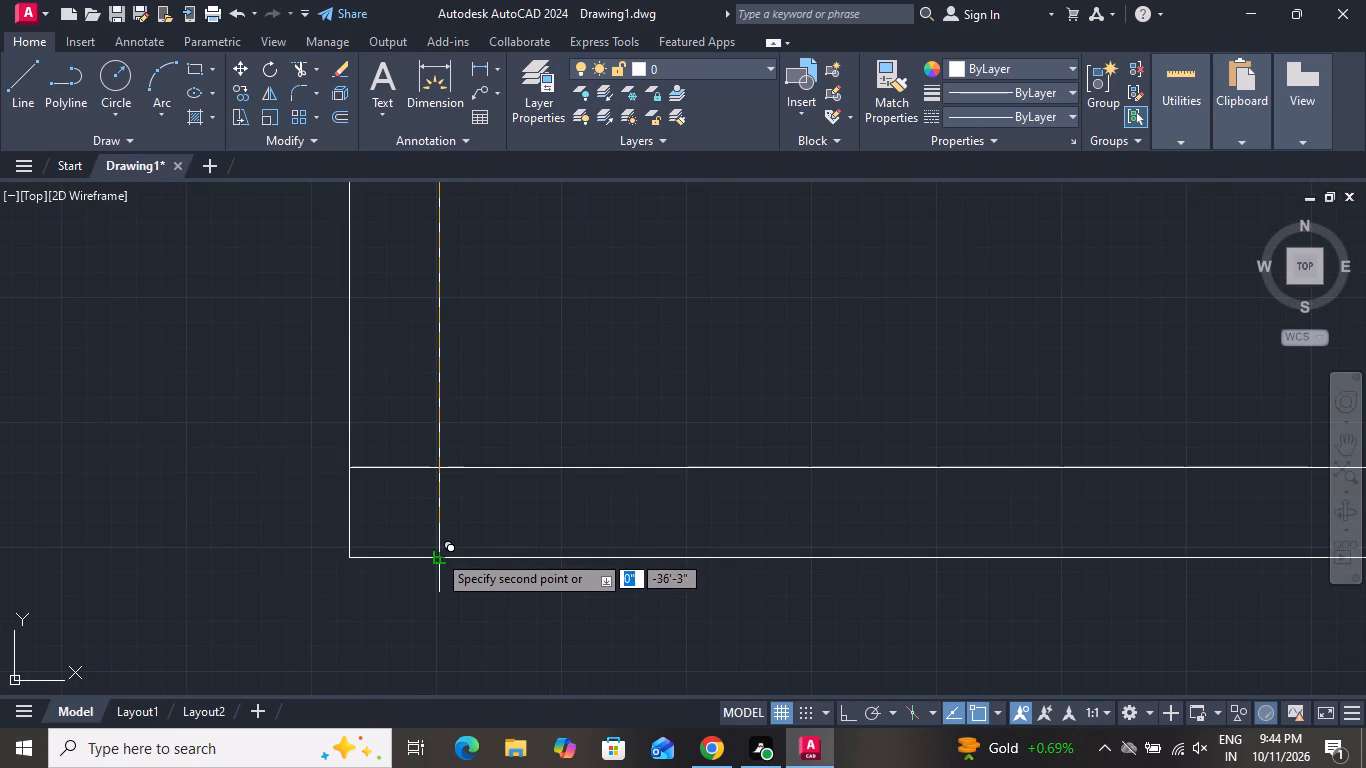
click(437, 553)
Place copies of the square where the kitchen-dining wall meets the bottom wall and at the plan's lower-right corner.
scroll(407, 576, down, 2)
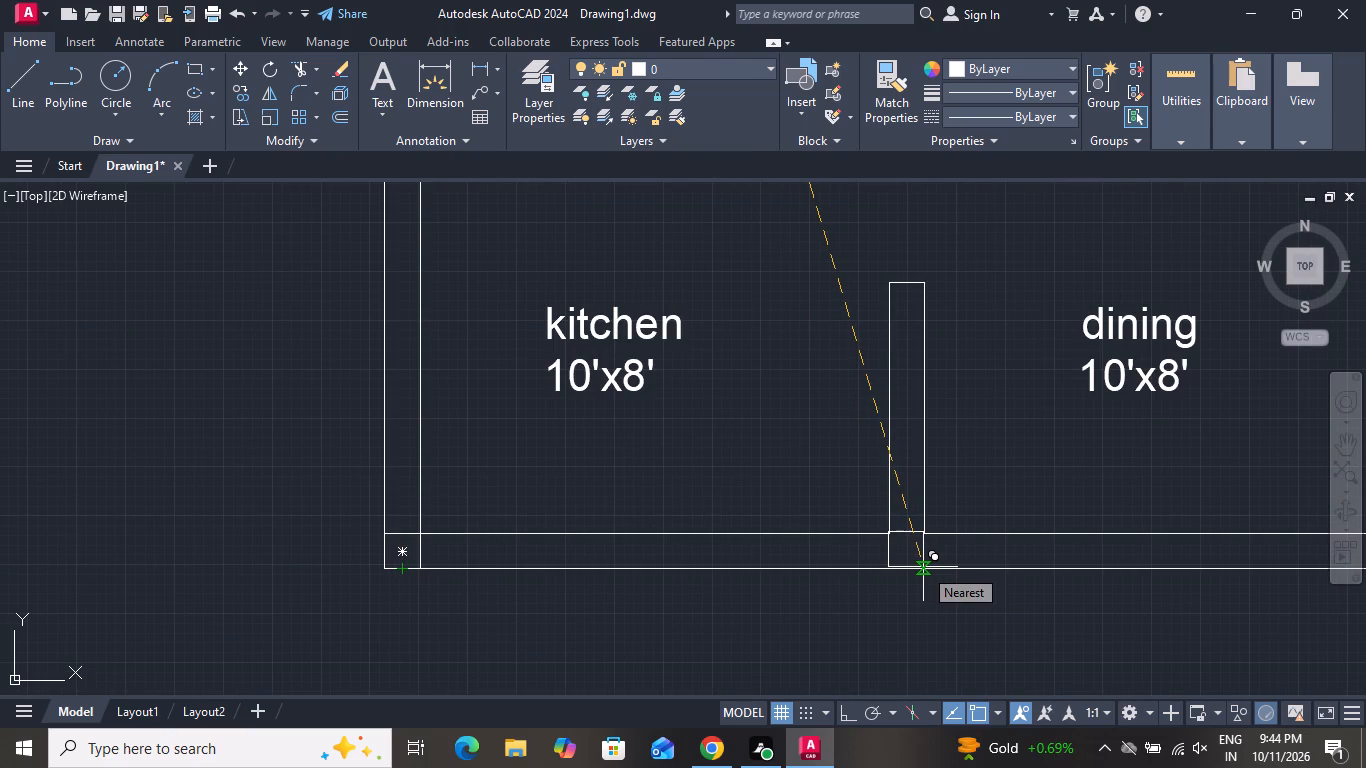
click(923, 567)
scroll(704, 599, down, 2)
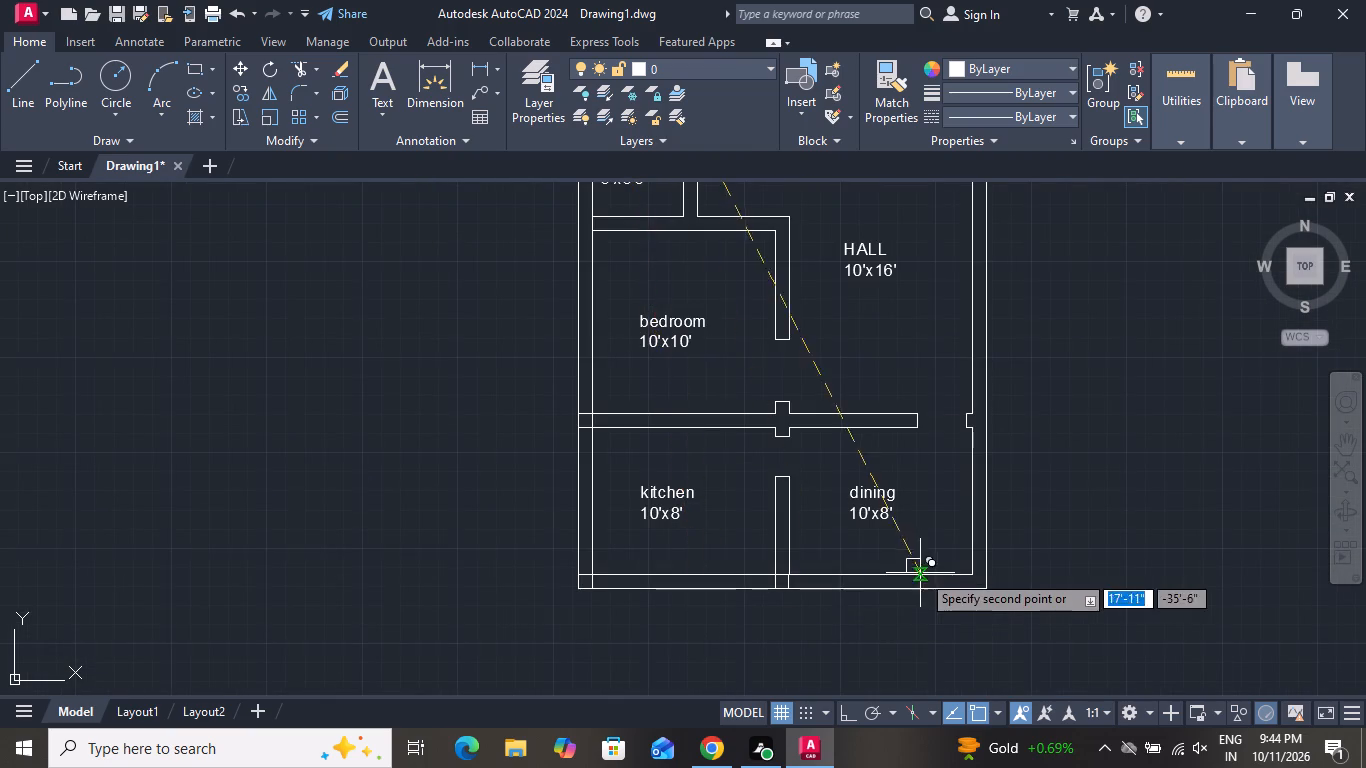
scroll(978, 585, down, 1)
scroll(978, 585, up, 7)
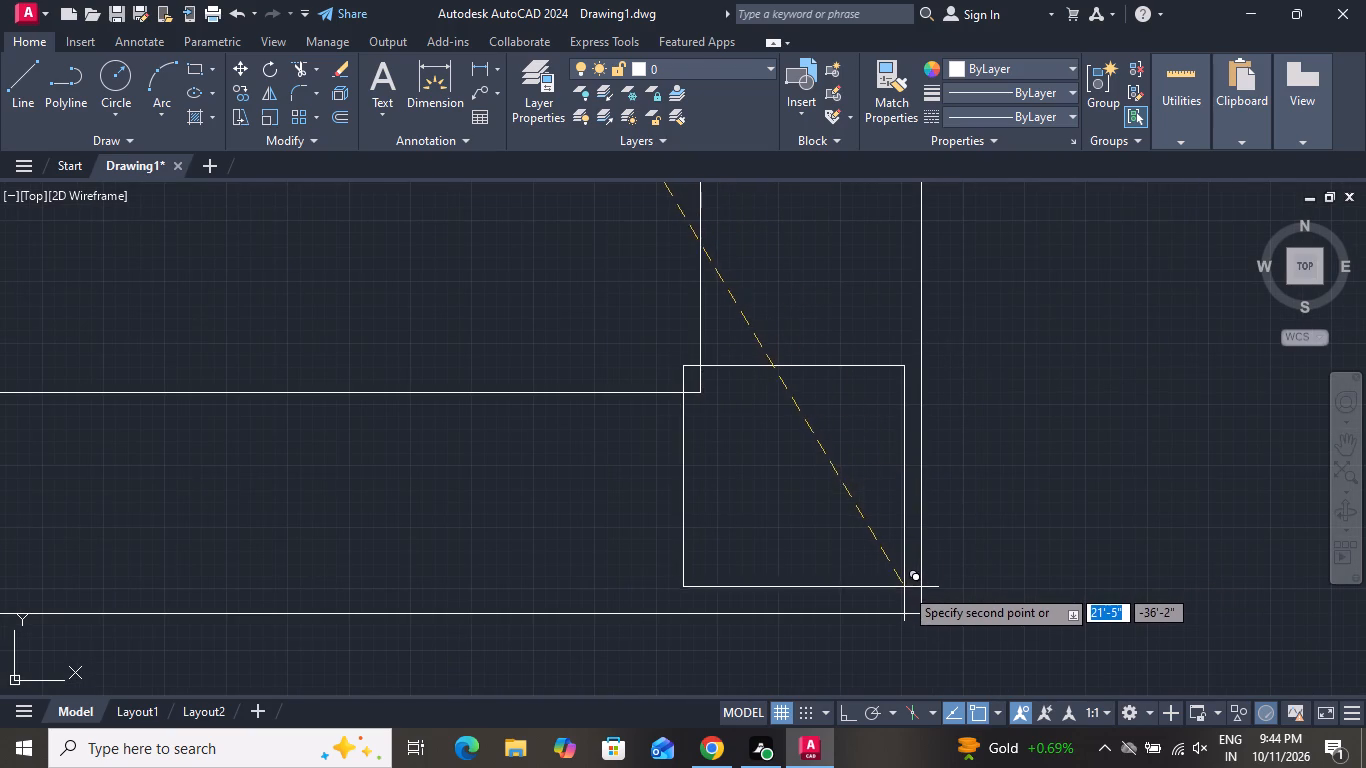
click(918, 609)
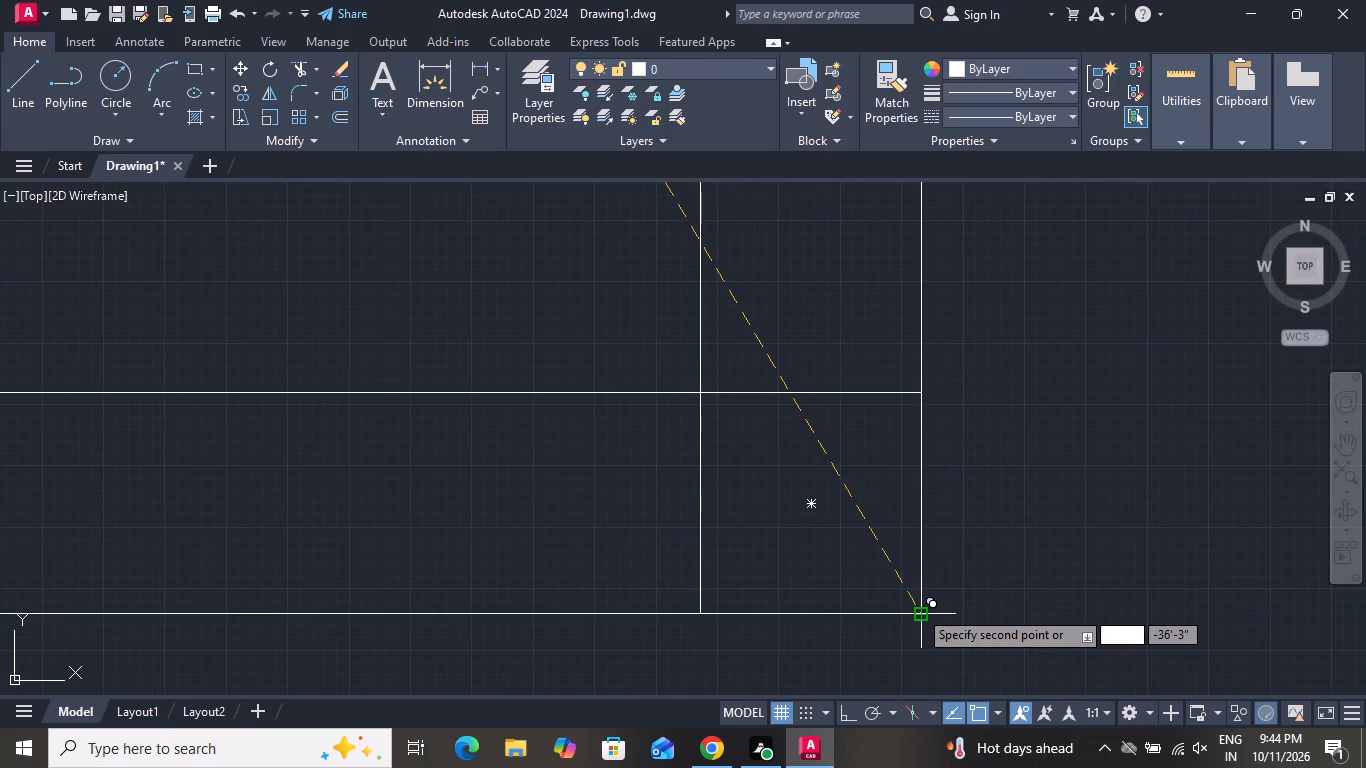
Place a copy of the square in the right outer wall at its junction with the hall-dining wall.
scroll(575, 622, down, 1)
scroll(575, 622, up, 1)
scroll(575, 622, down, 6)
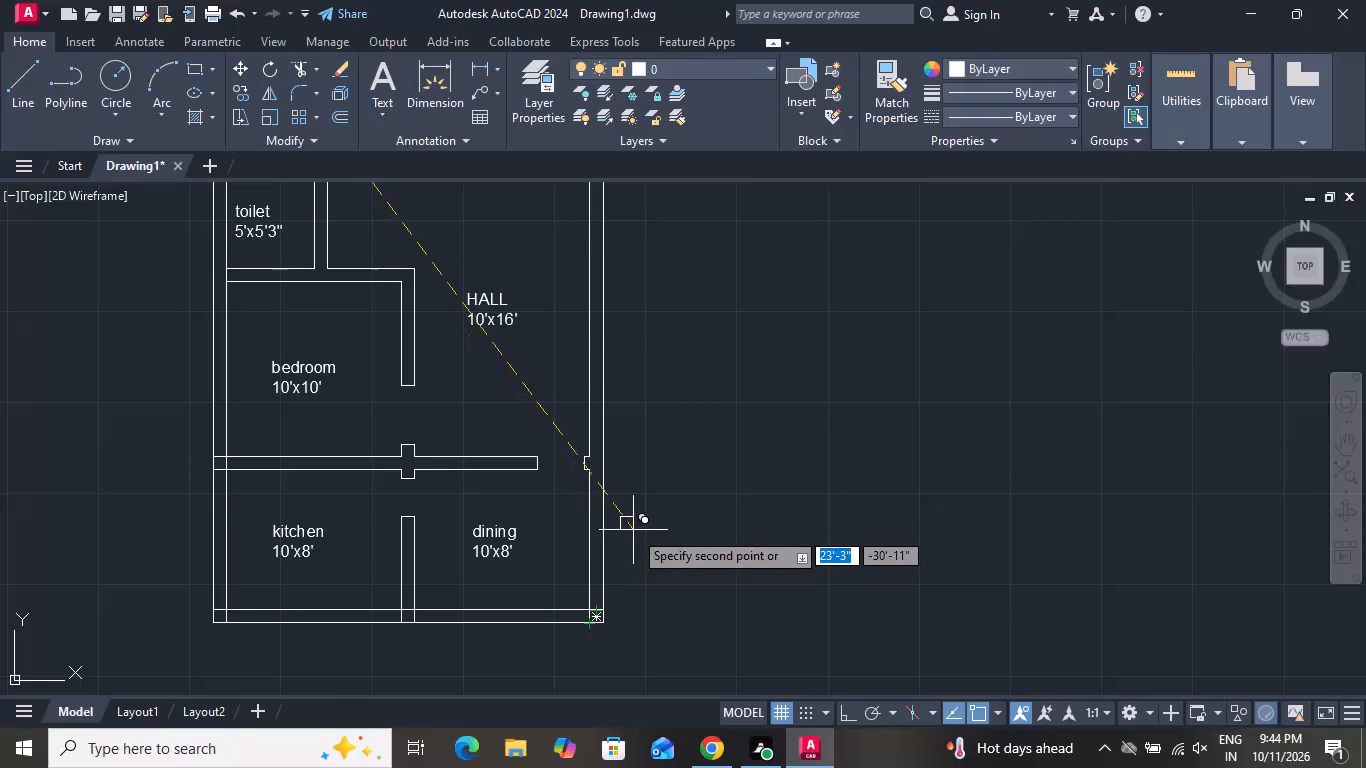
scroll(630, 520, up, 2)
scroll(528, 399, up, 2)
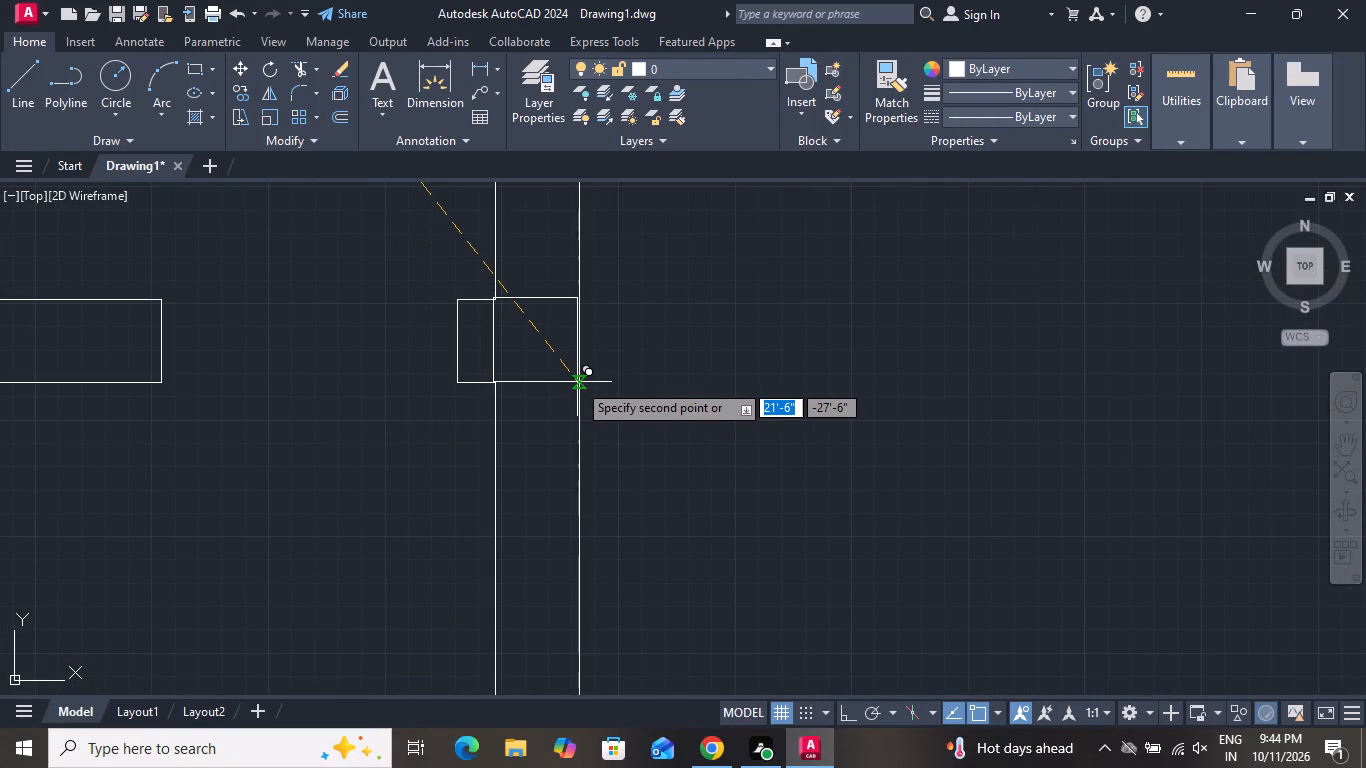
click(577, 384)
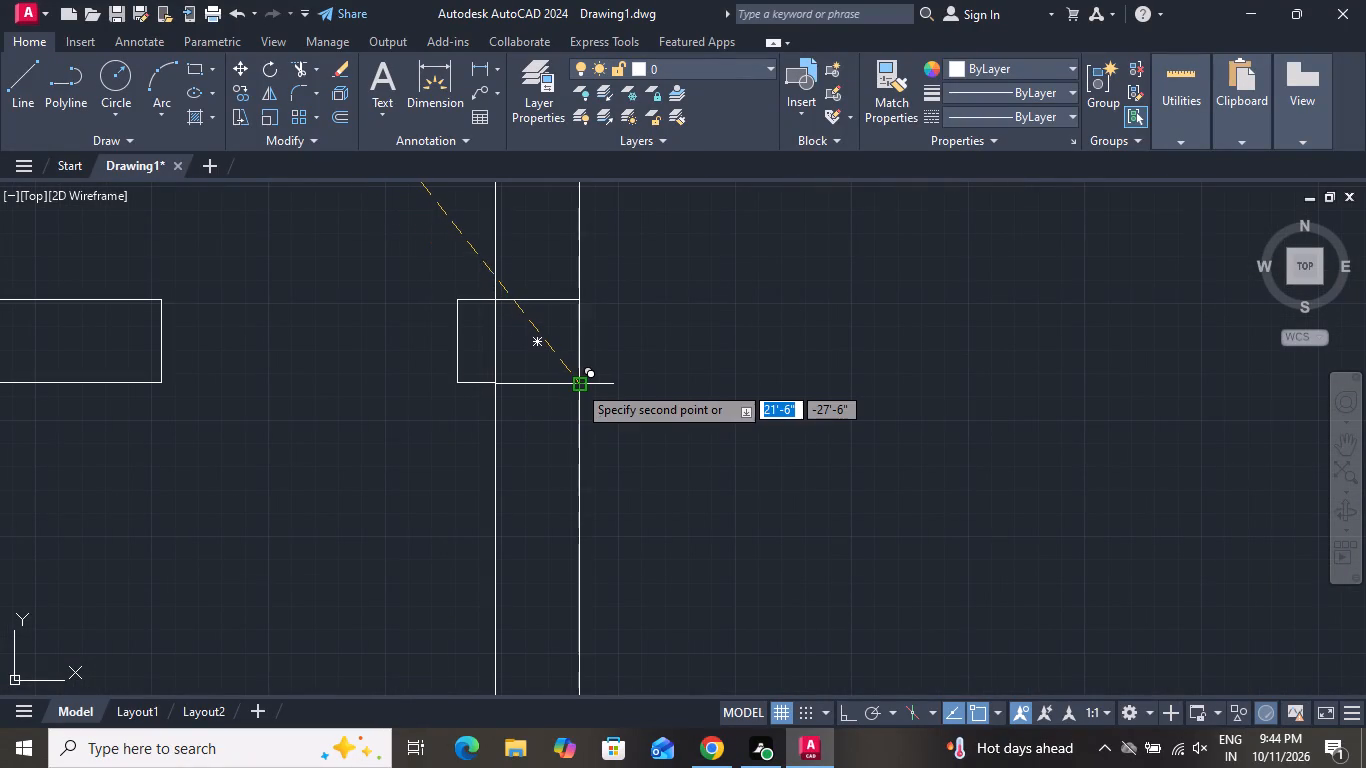
Place a copy of the square at the interior wall crossing between the lower bedroom, hall, kitchen and dining room.
scroll(428, 510, down, 3)
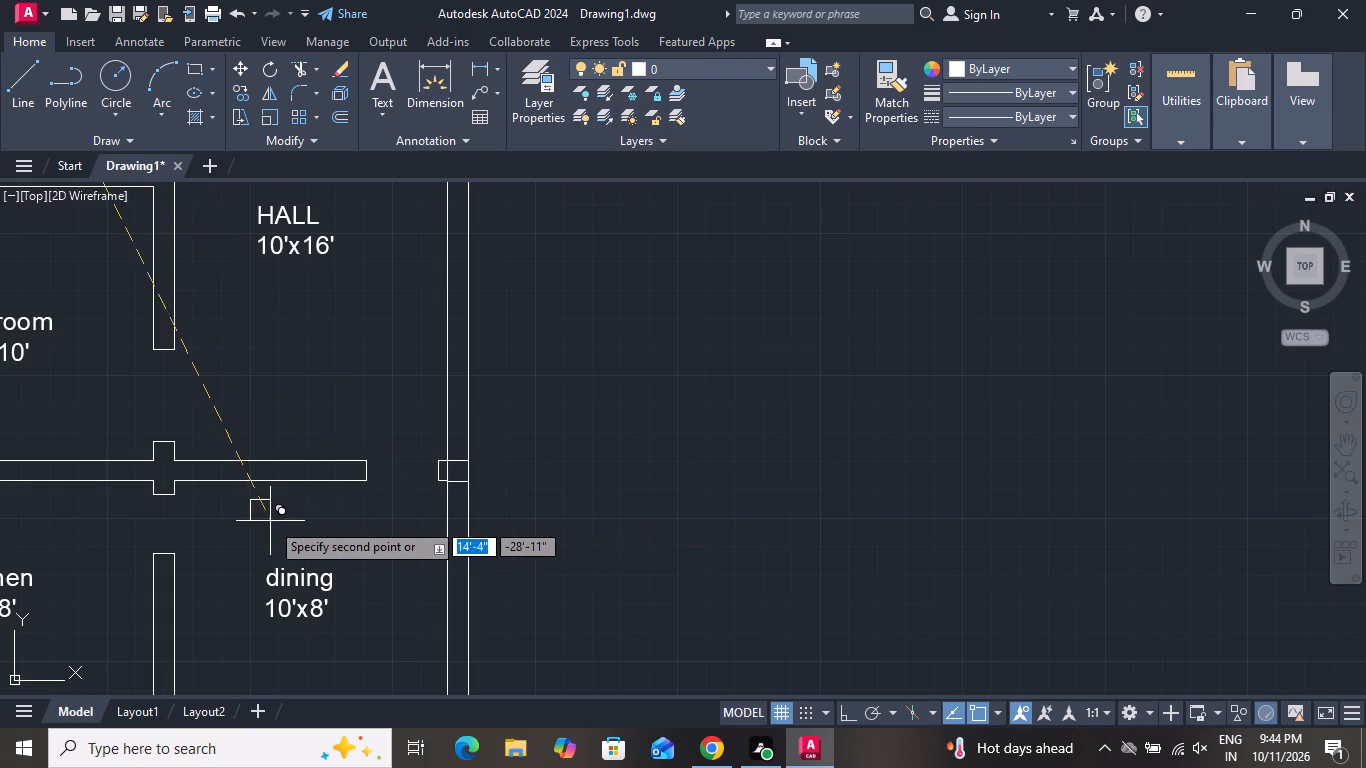
scroll(222, 466, up, 2)
scroll(54, 519, up, 3)
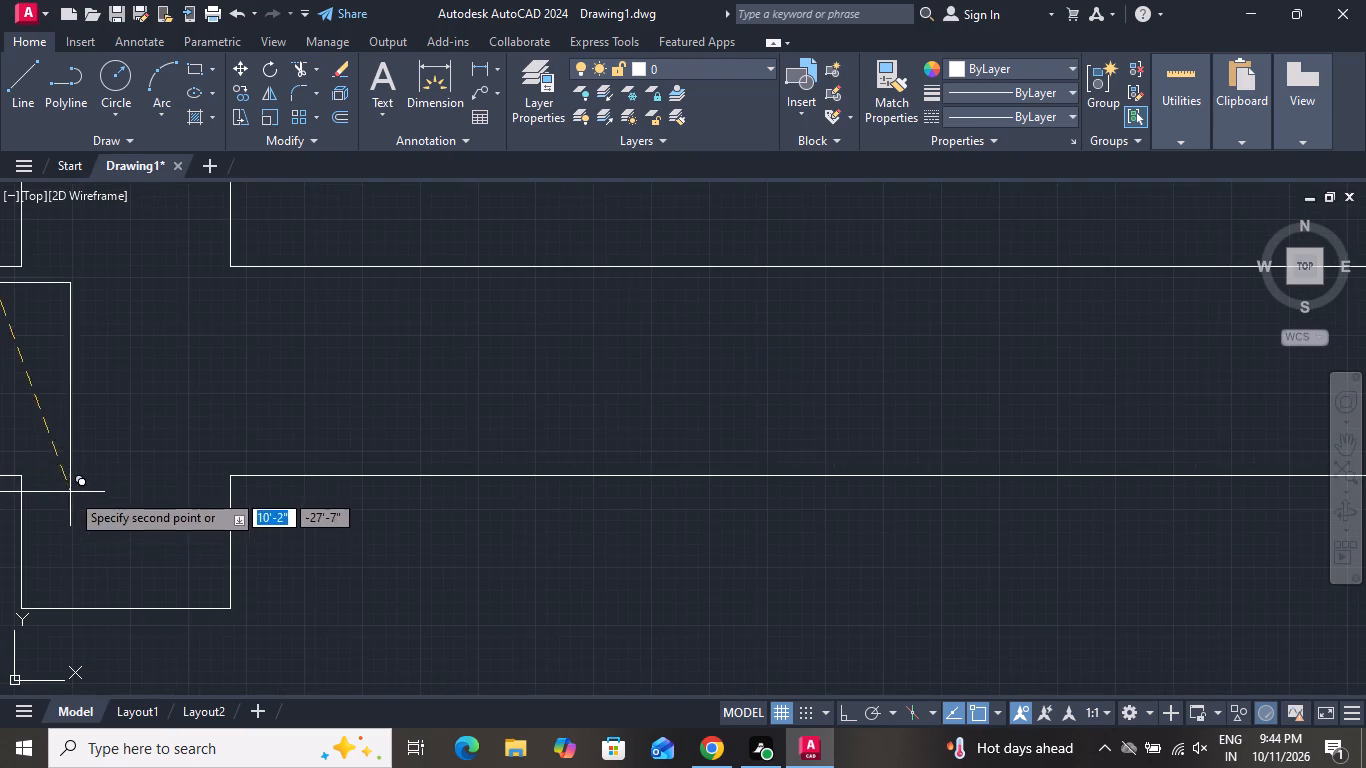
scroll(131, 521, down, 3)
scroll(332, 553, down, 2)
scroll(240, 544, up, 5)
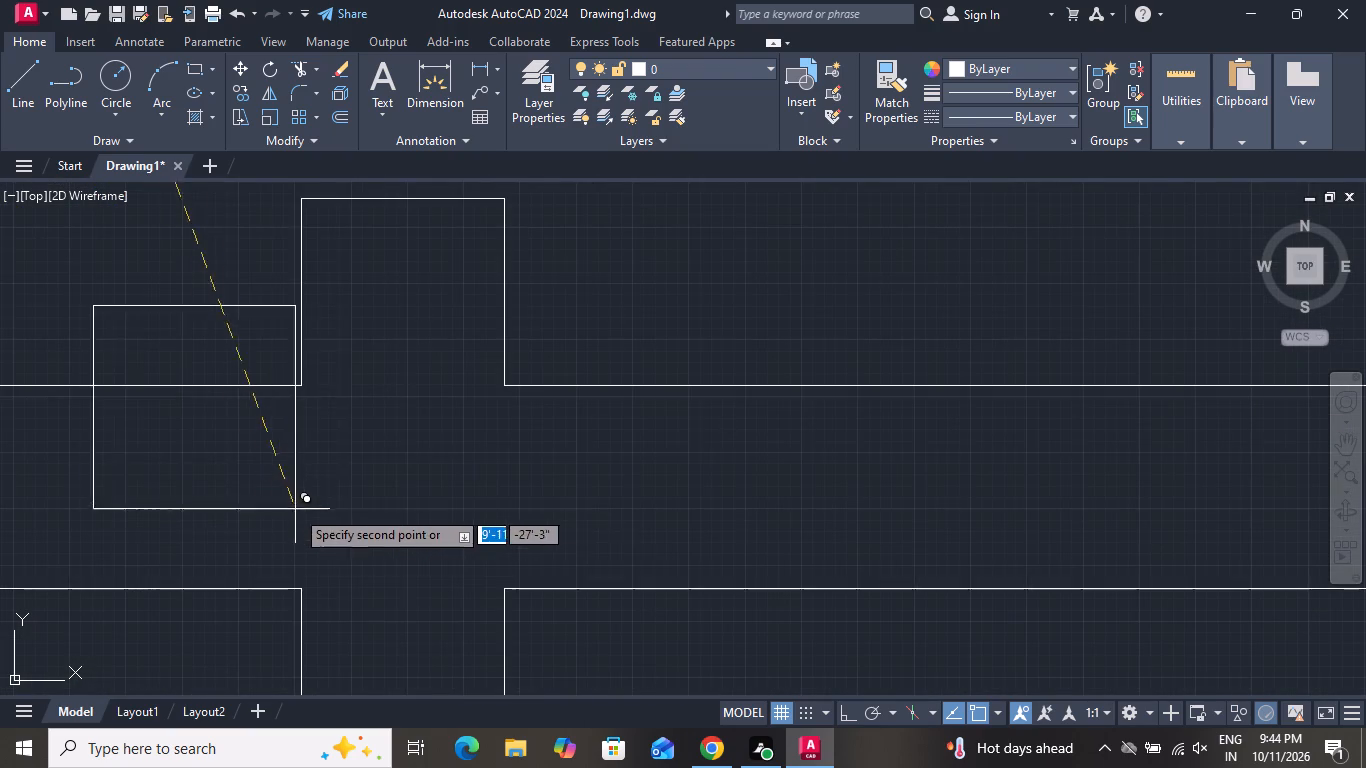
click(504, 585)
Place a copy of the square in the right outer wall at its junction with the portico-hall wall and end the copying.
scroll(545, 626, down, 2)
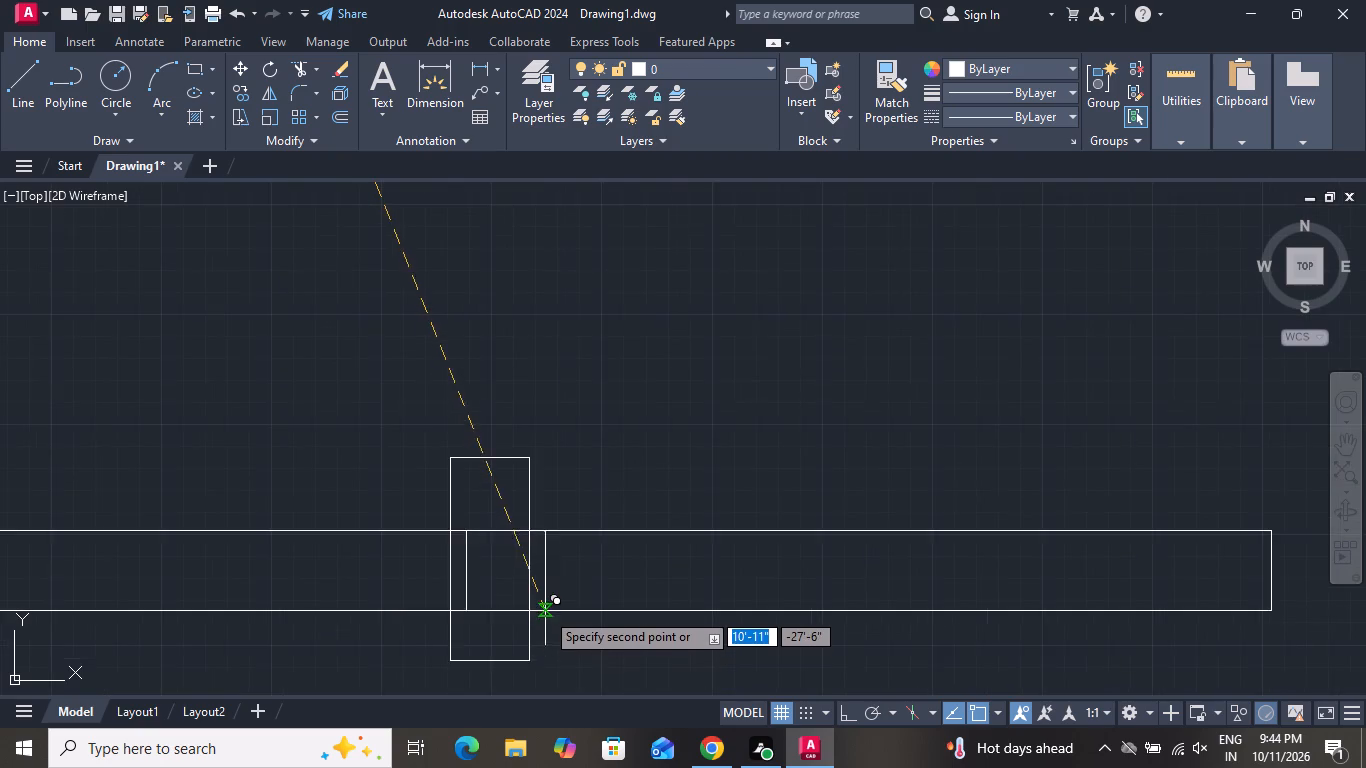
scroll(545, 611, down, 3)
scroll(533, 604, up, 1)
scroll(533, 604, down, 3)
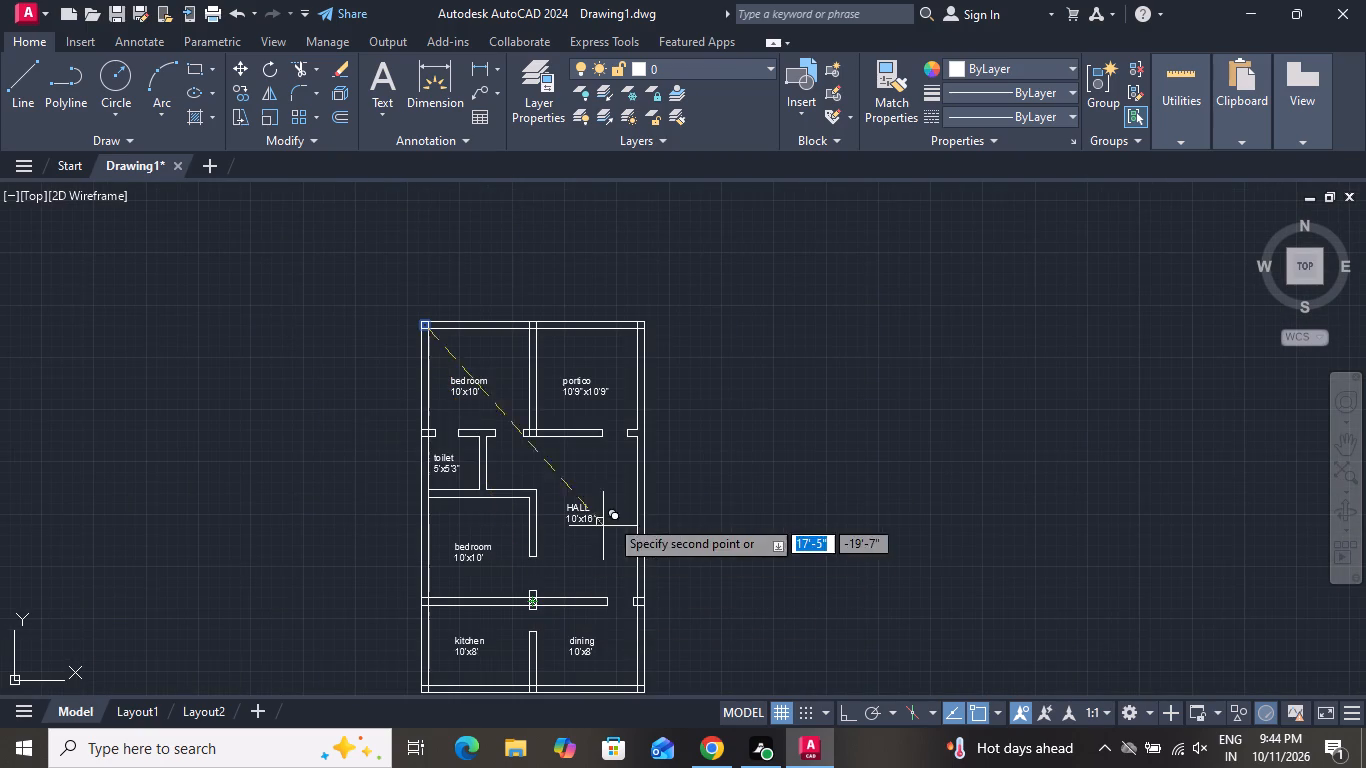
scroll(627, 452, up, 3)
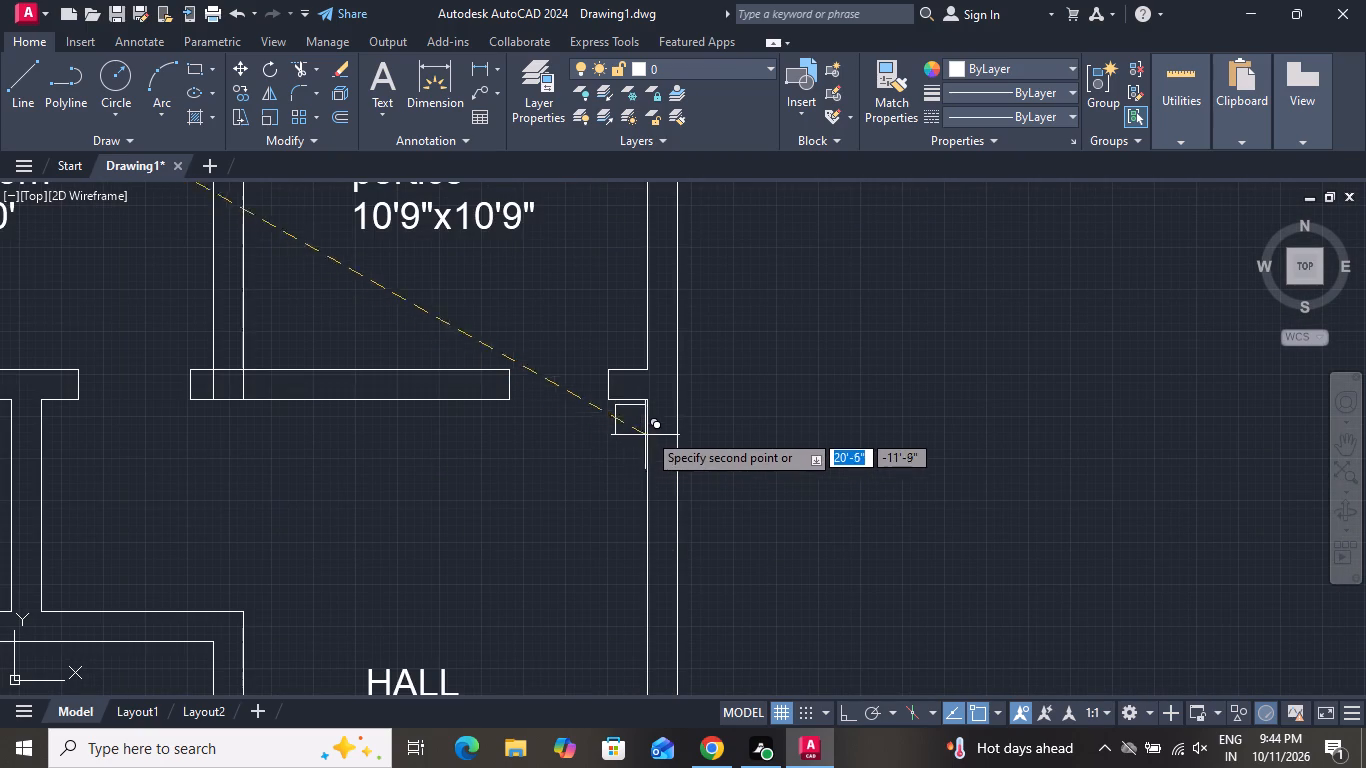
scroll(670, 386, up, 4)
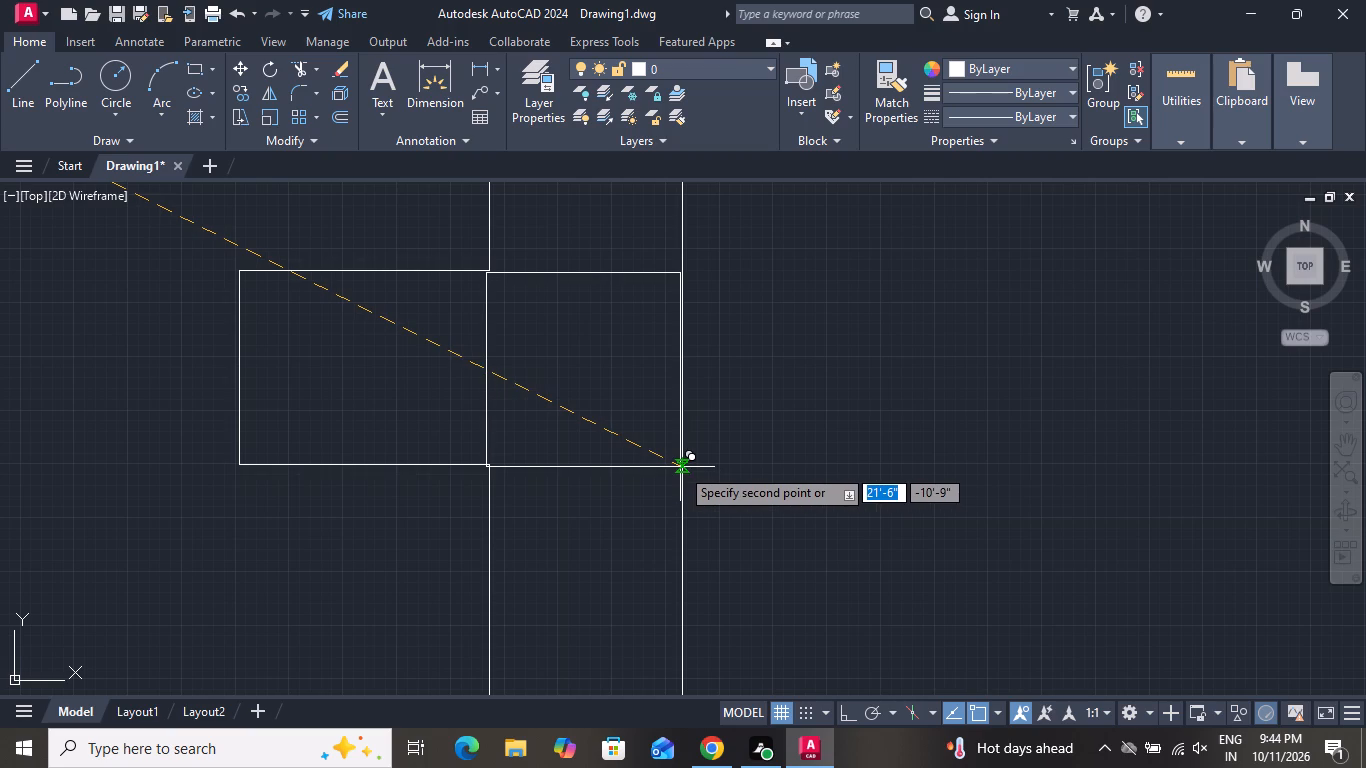
click(681, 466)
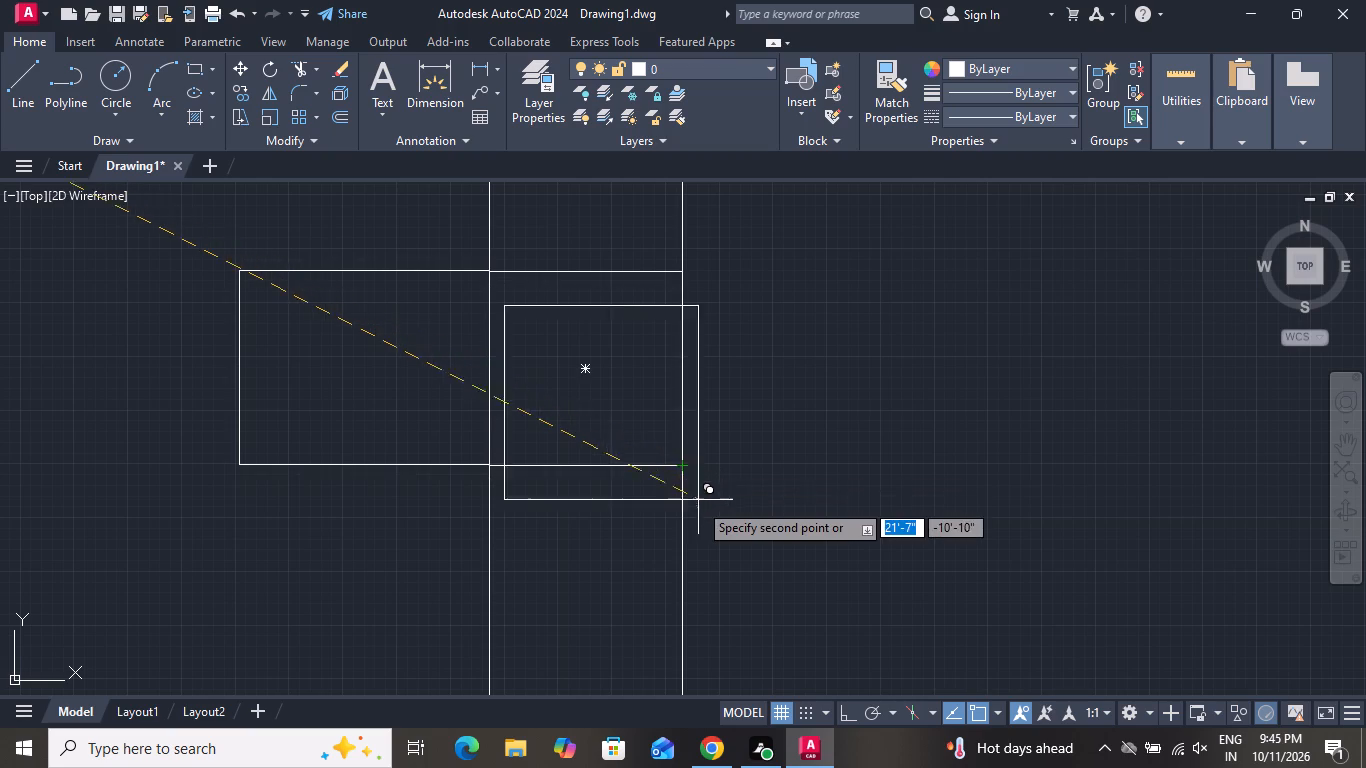
scroll(698, 502, down, 5)
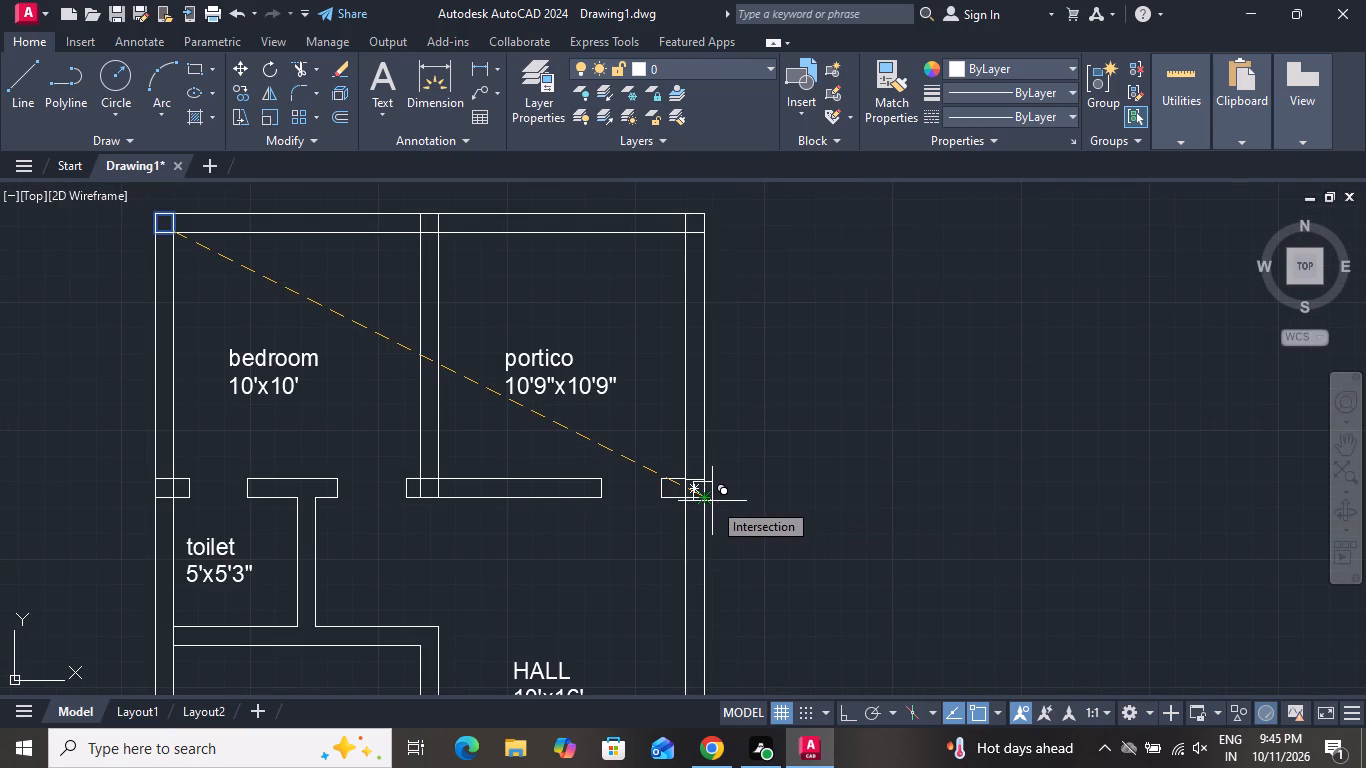
right_click(808, 451)
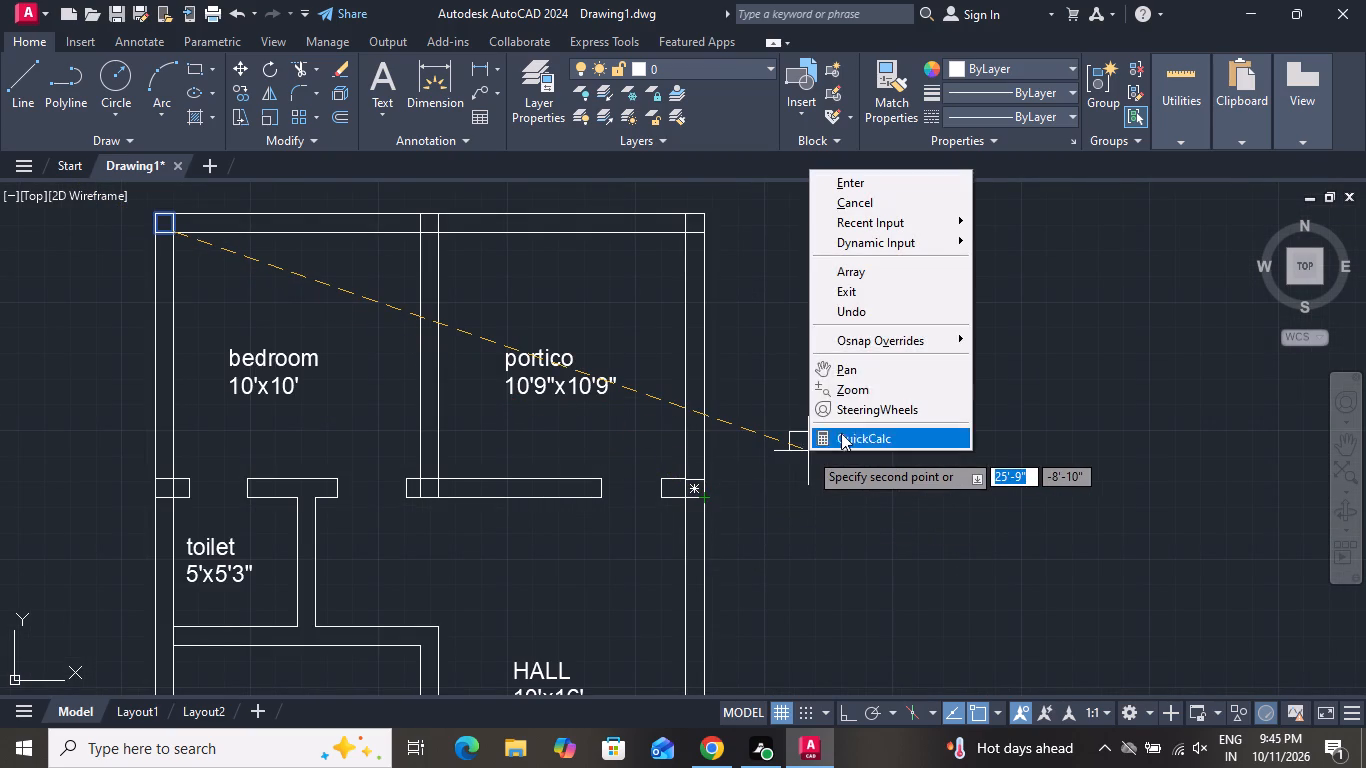
click(828, 212)
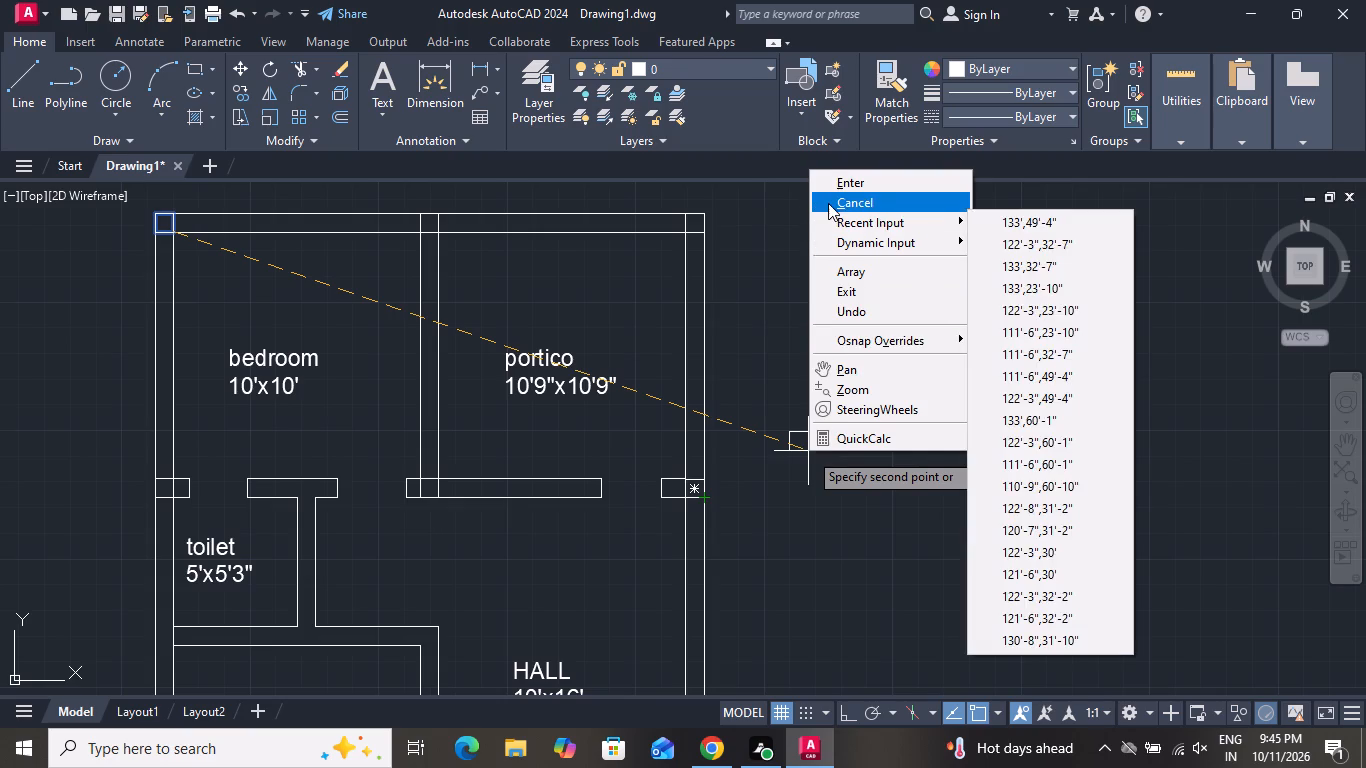
Fill the six squares along the top wall and along the wall line below the upper bedroom and portico with a solid hatch.
click(828, 203)
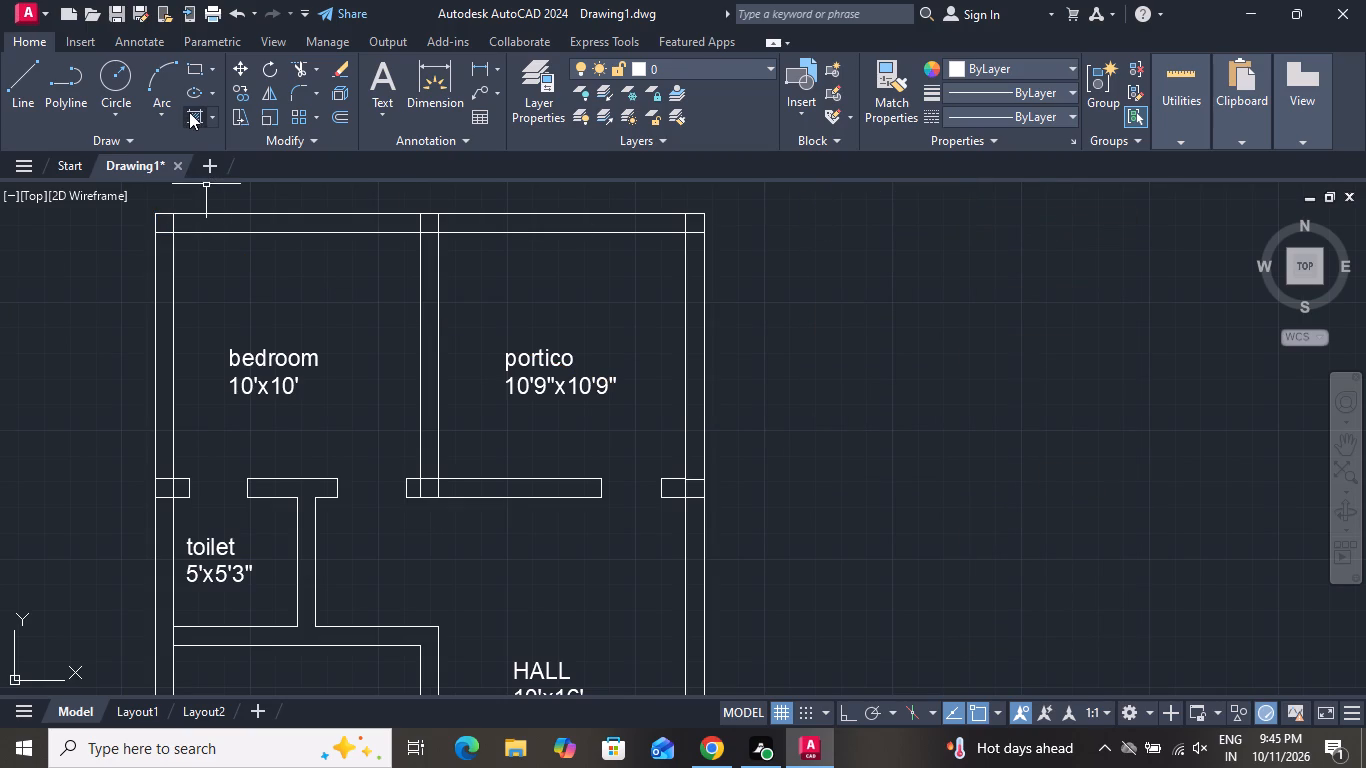
click(189, 112)
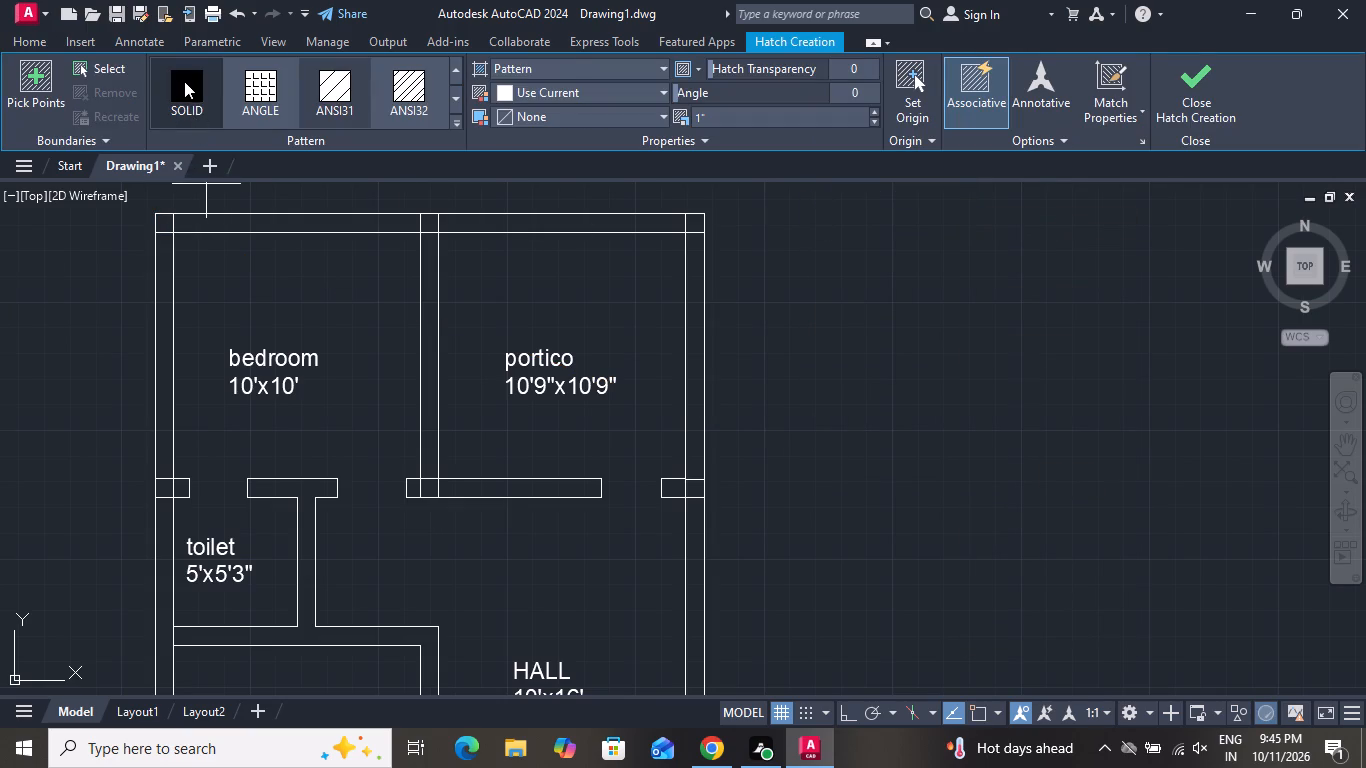
click(183, 80)
click(162, 224)
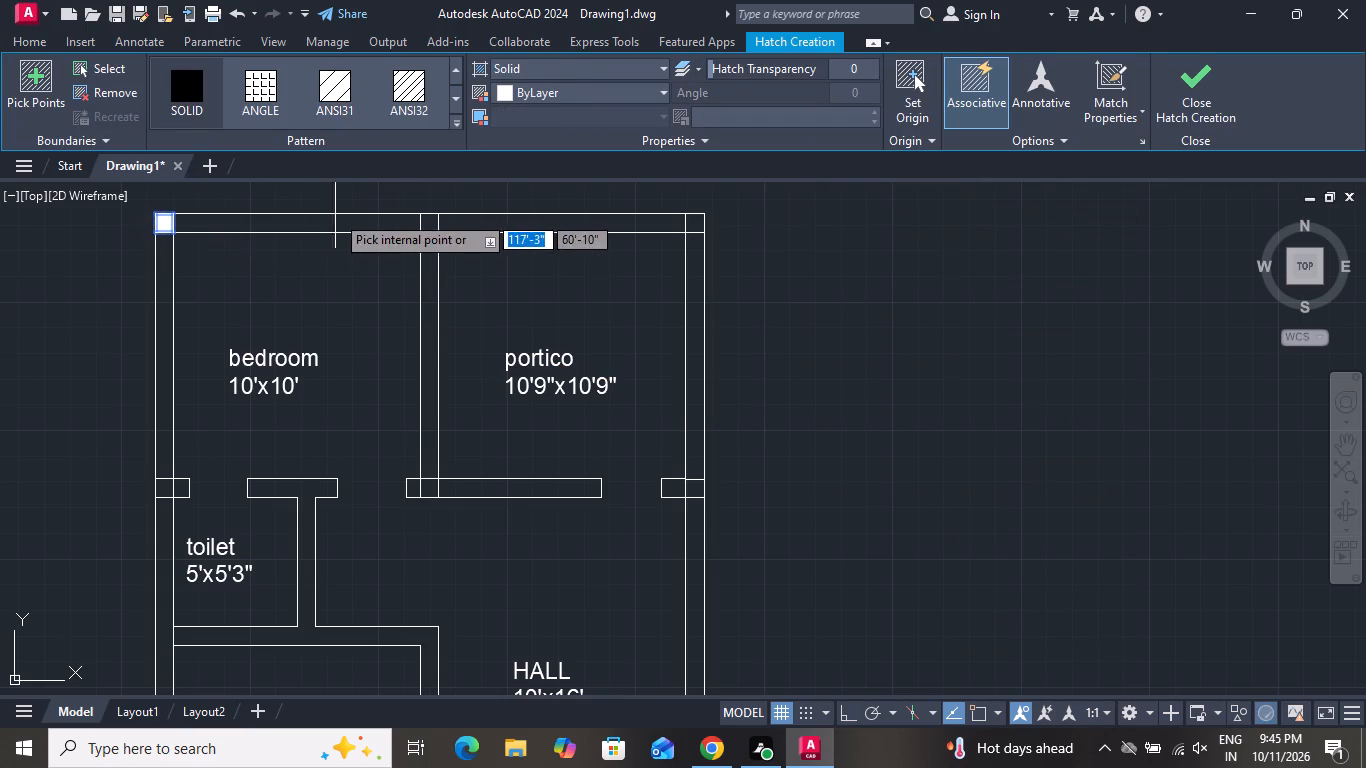
click(434, 220)
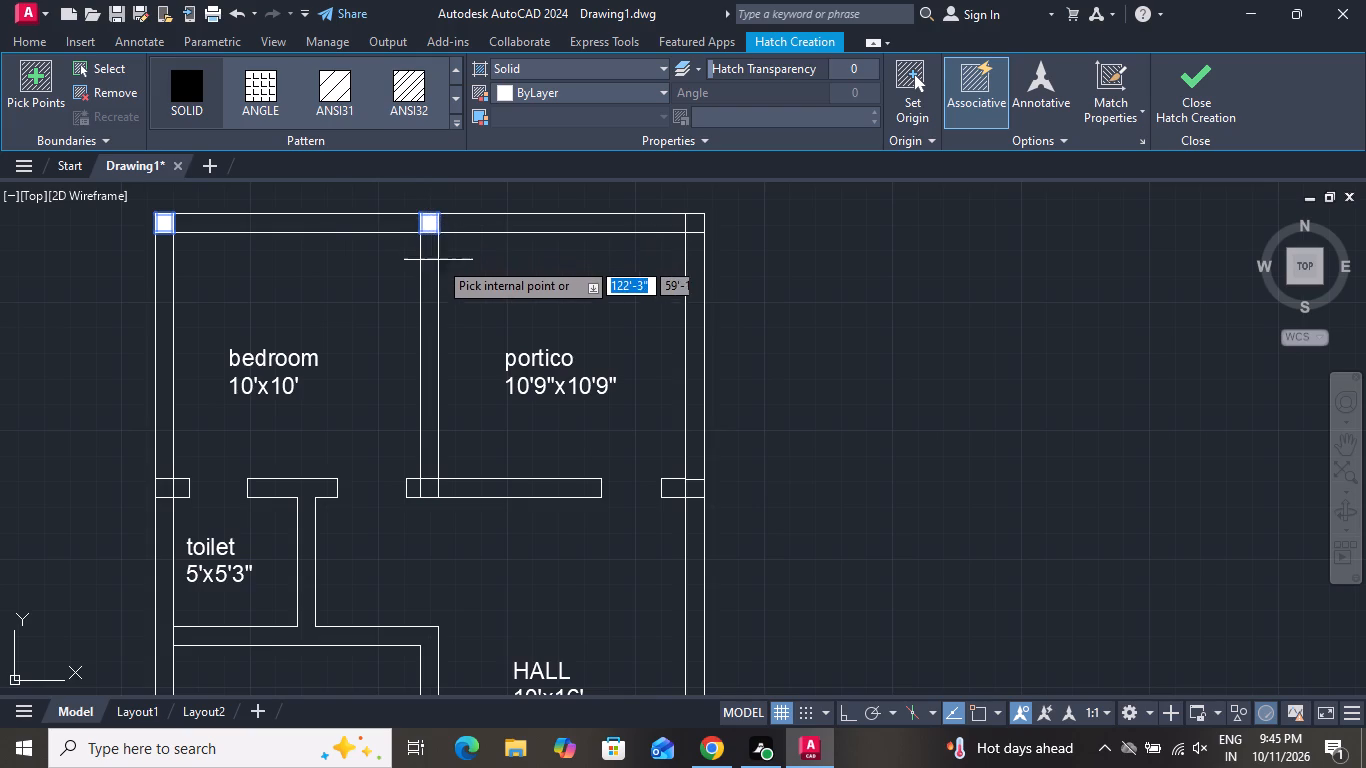
click(697, 224)
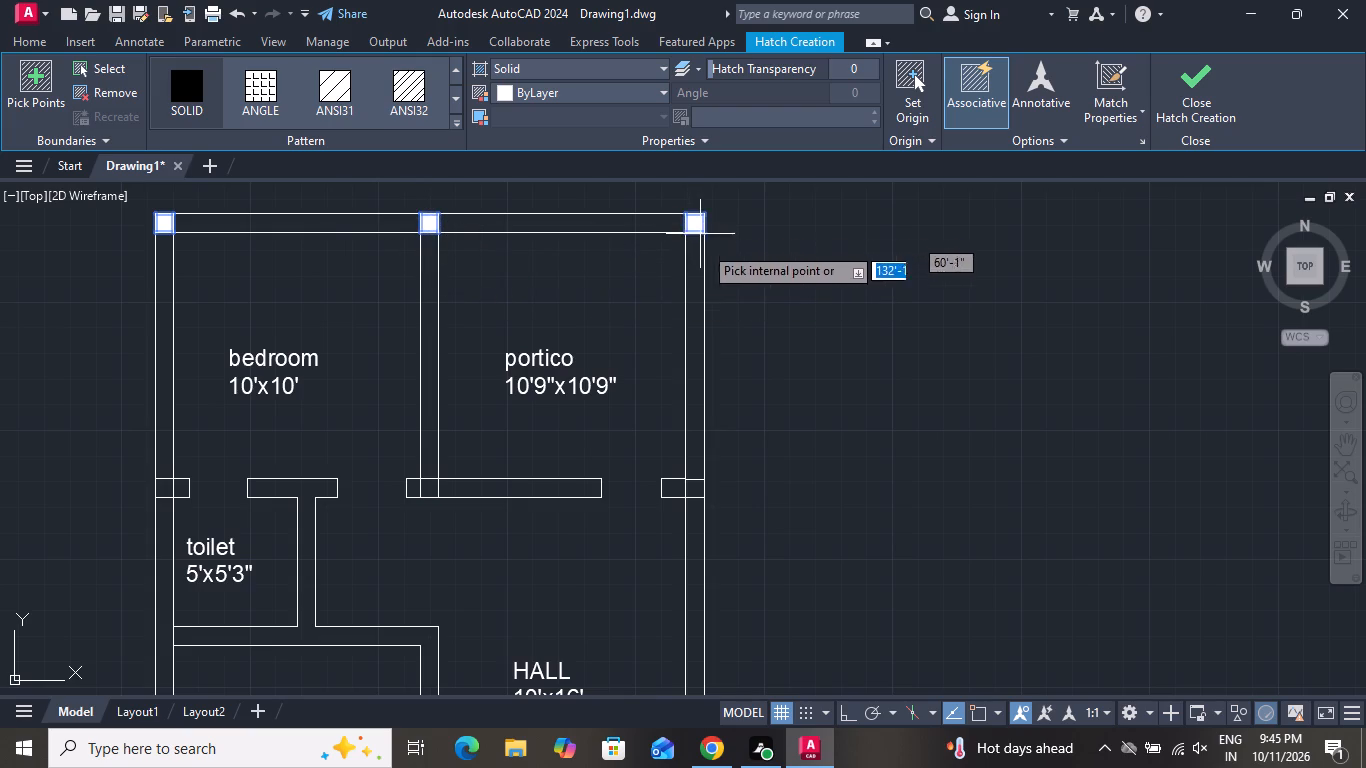
click(698, 491)
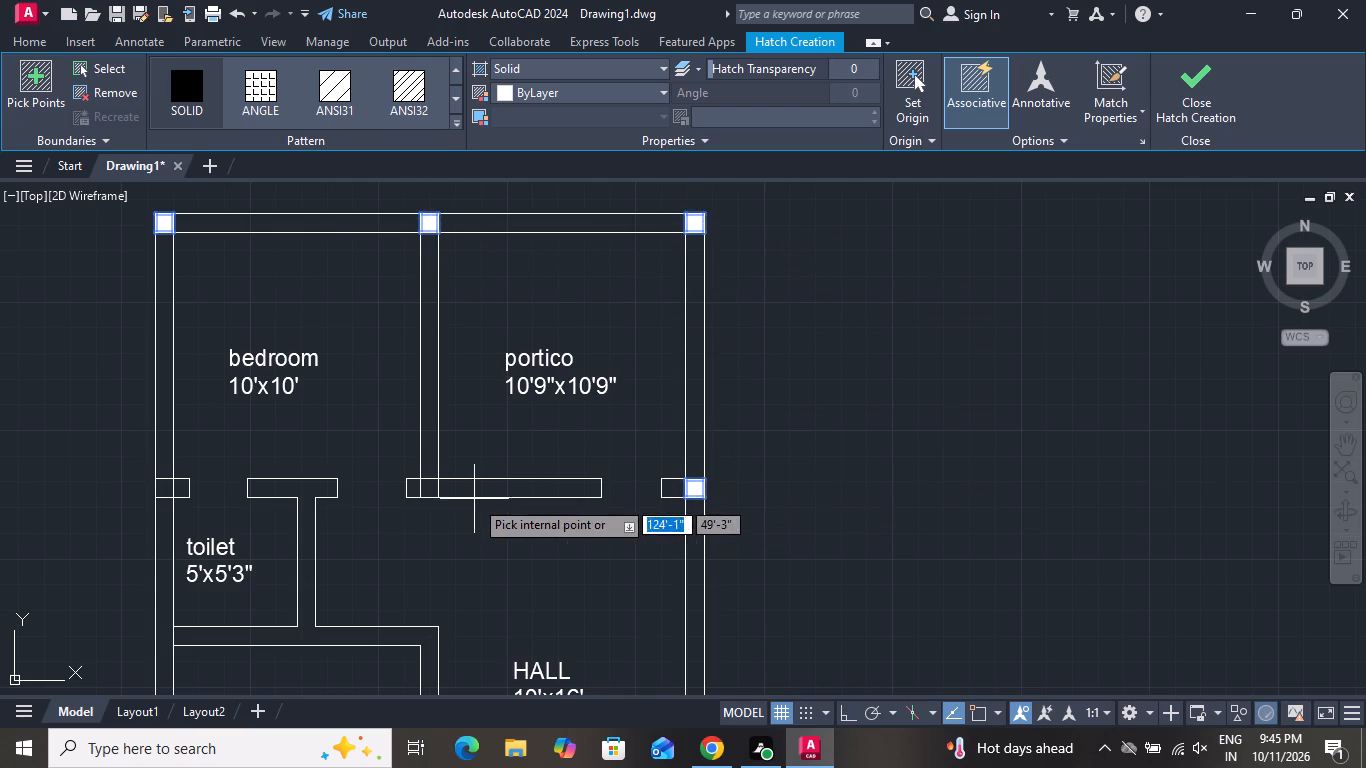
click(426, 488)
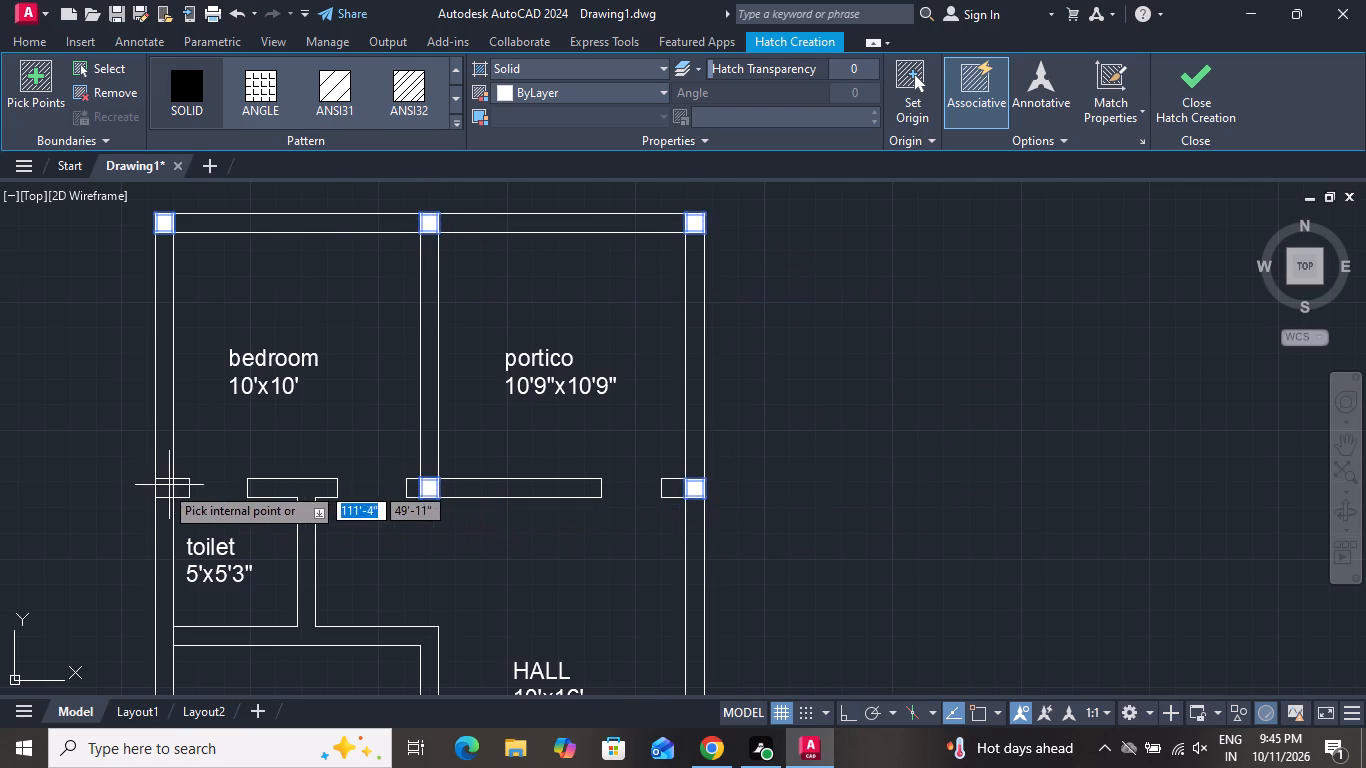
click(162, 488)
Add solid hatch to the three squares along the wall line between the lower bedroom and hall and the kitchen and dining room.
scroll(302, 424, down, 2)
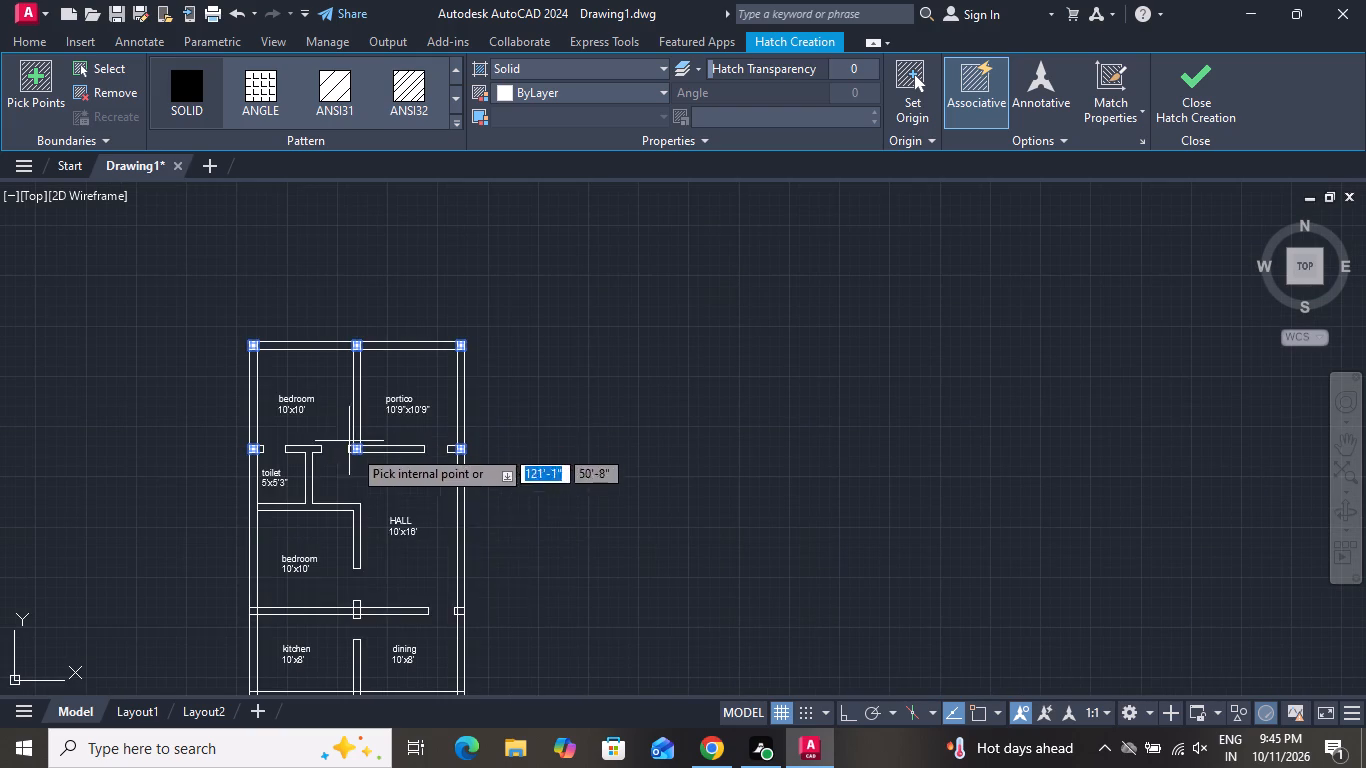
scroll(286, 595, down, 1)
scroll(286, 595, up, 1)
scroll(286, 594, down, 1)
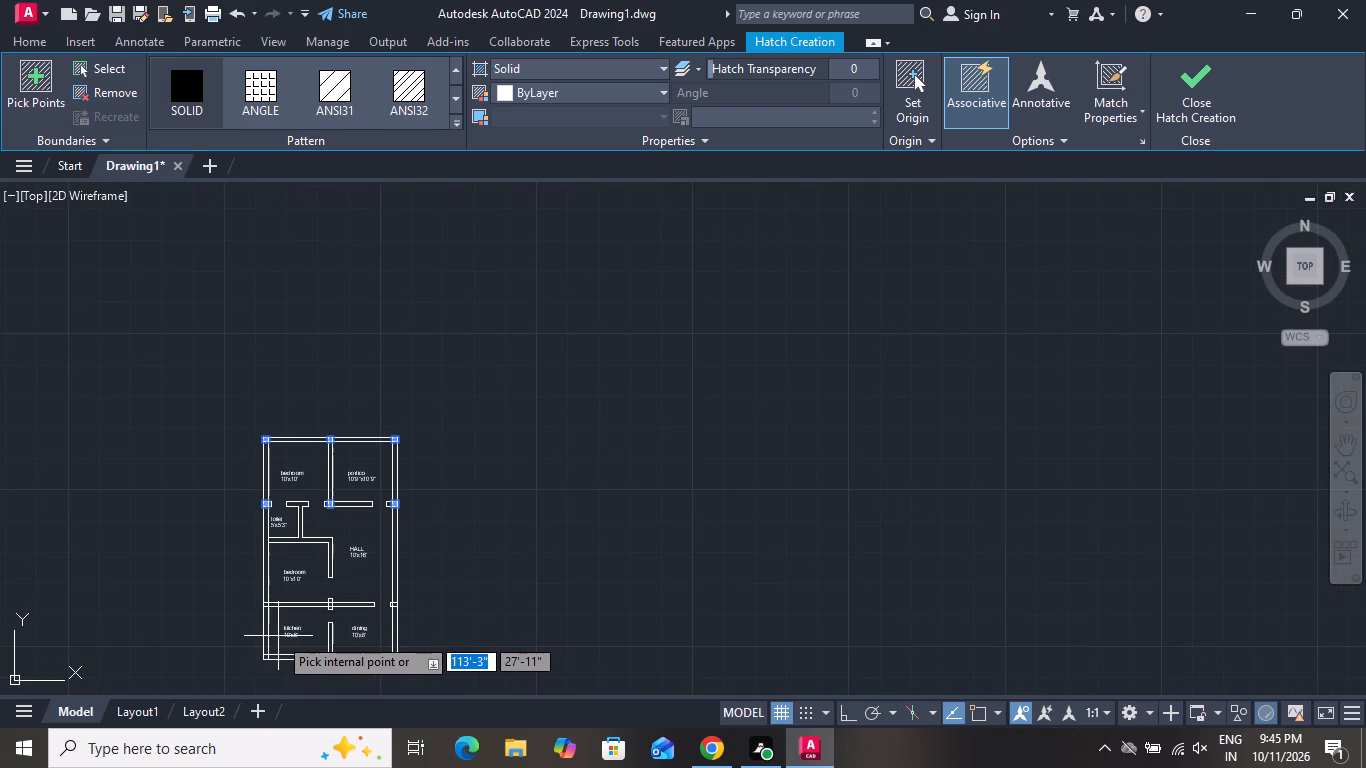
scroll(277, 636, up, 5)
click(211, 531)
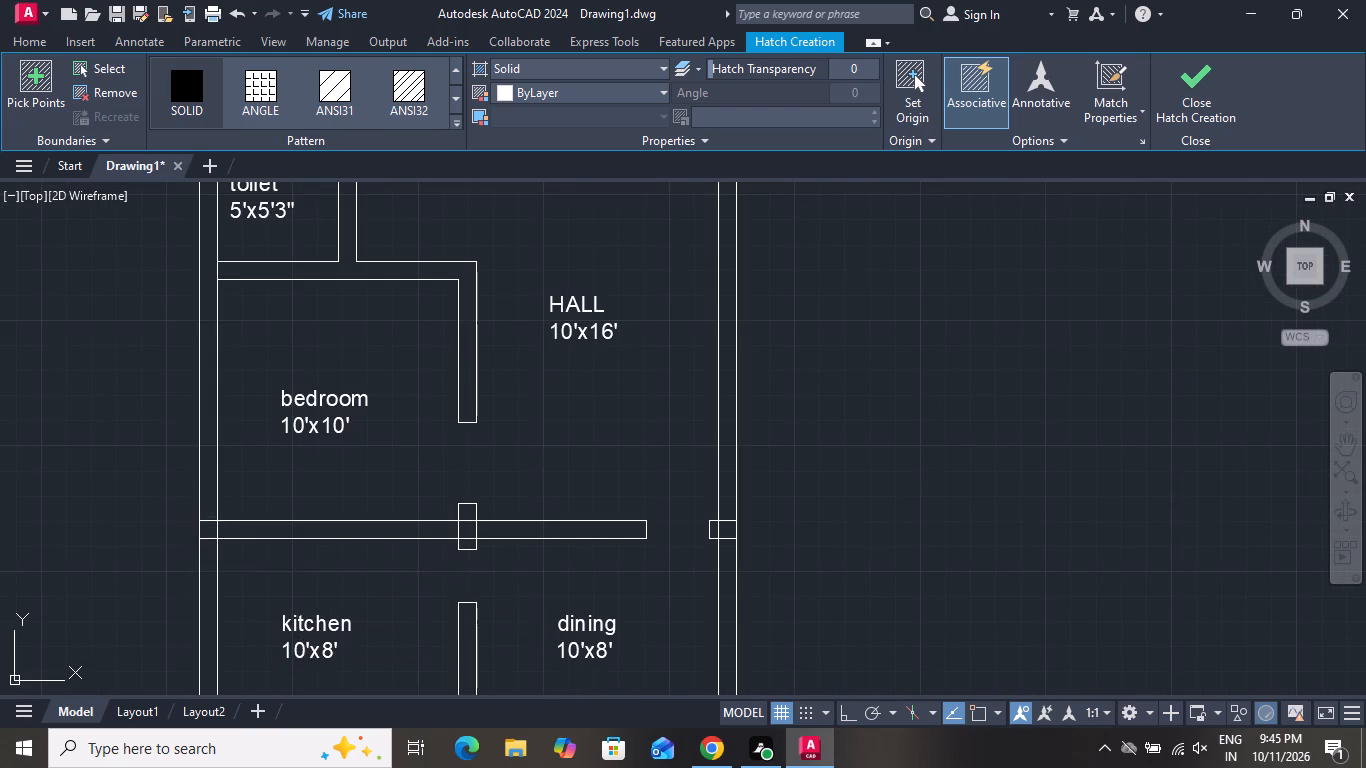
click(463, 528)
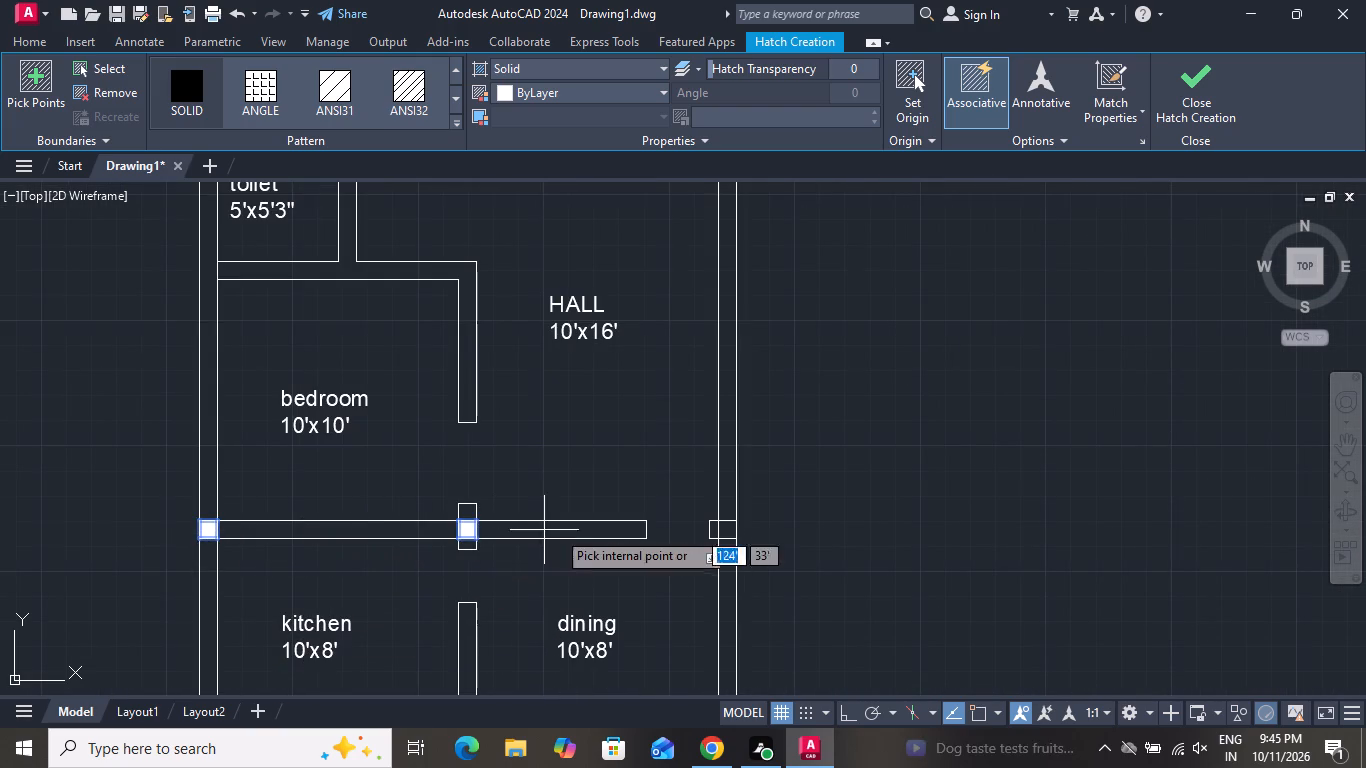
click(729, 534)
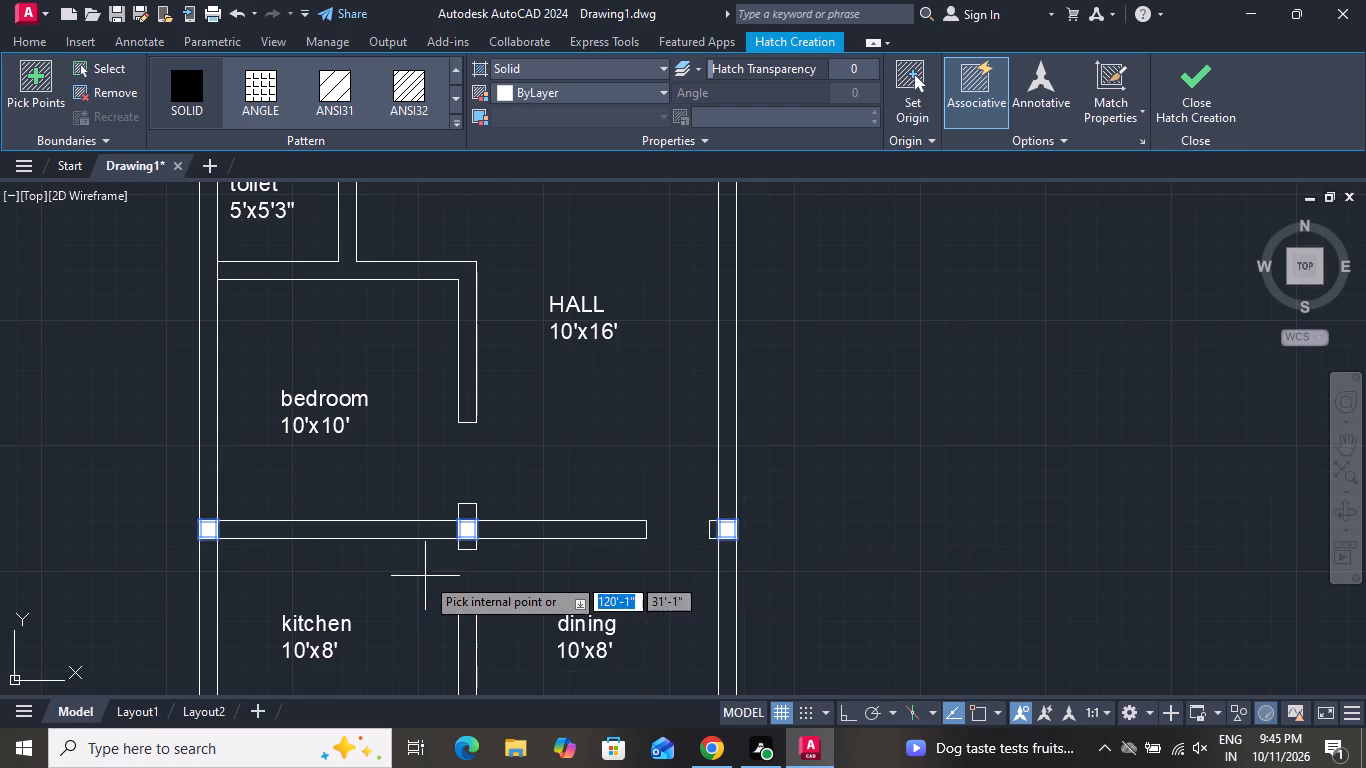
Add solid hatch to the three squares along the bottom wall, at both corners and the kitchen-dining wall.
scroll(424, 555, down, 3)
scroll(446, 612, up, 4)
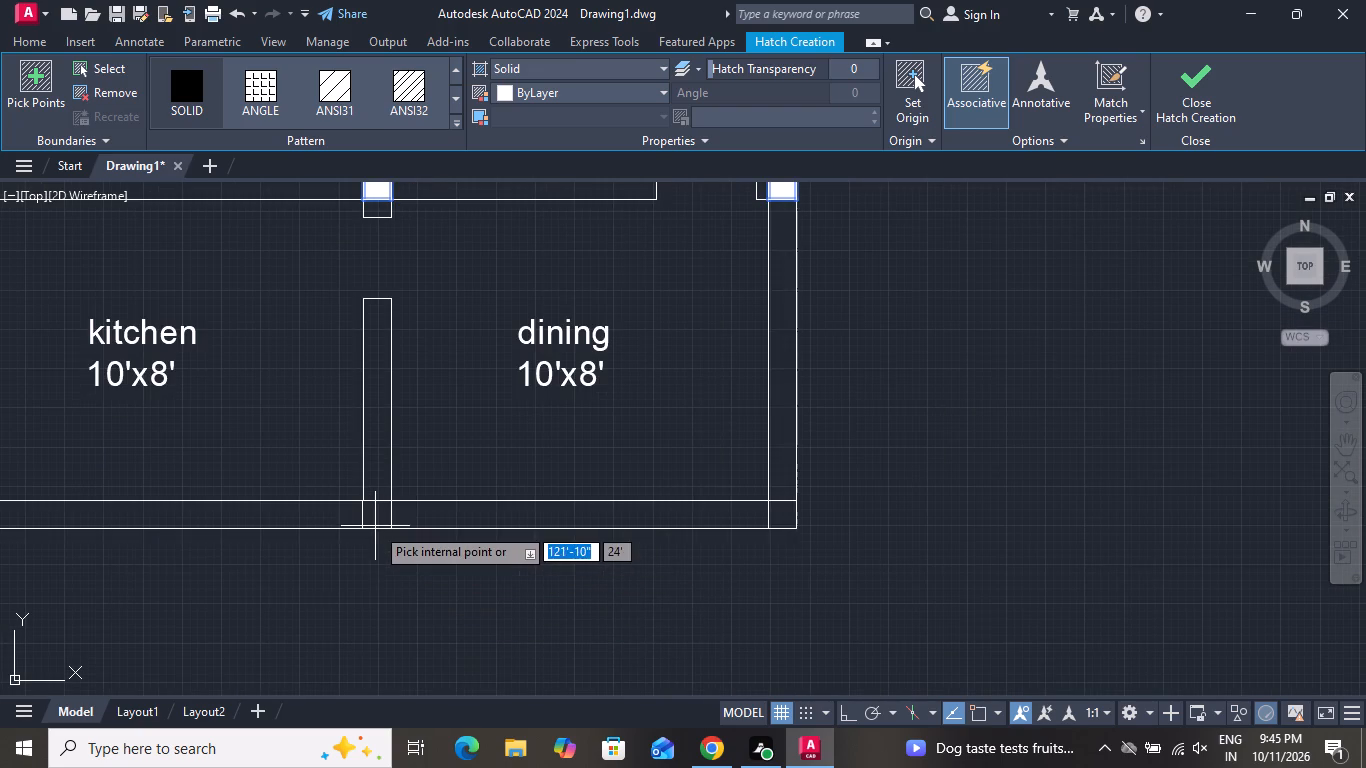
click(375, 524)
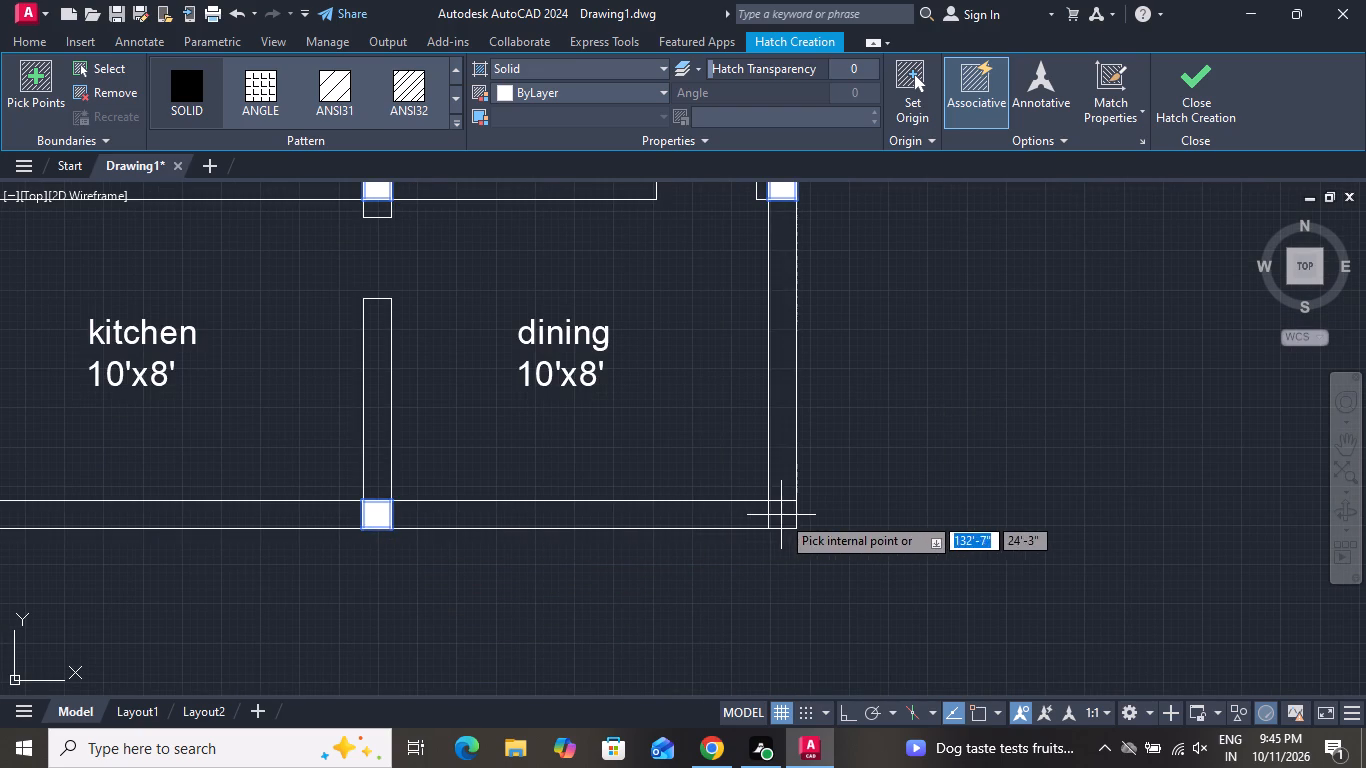
click(782, 515)
scroll(670, 572, down, 3)
scroll(489, 544, up, 3)
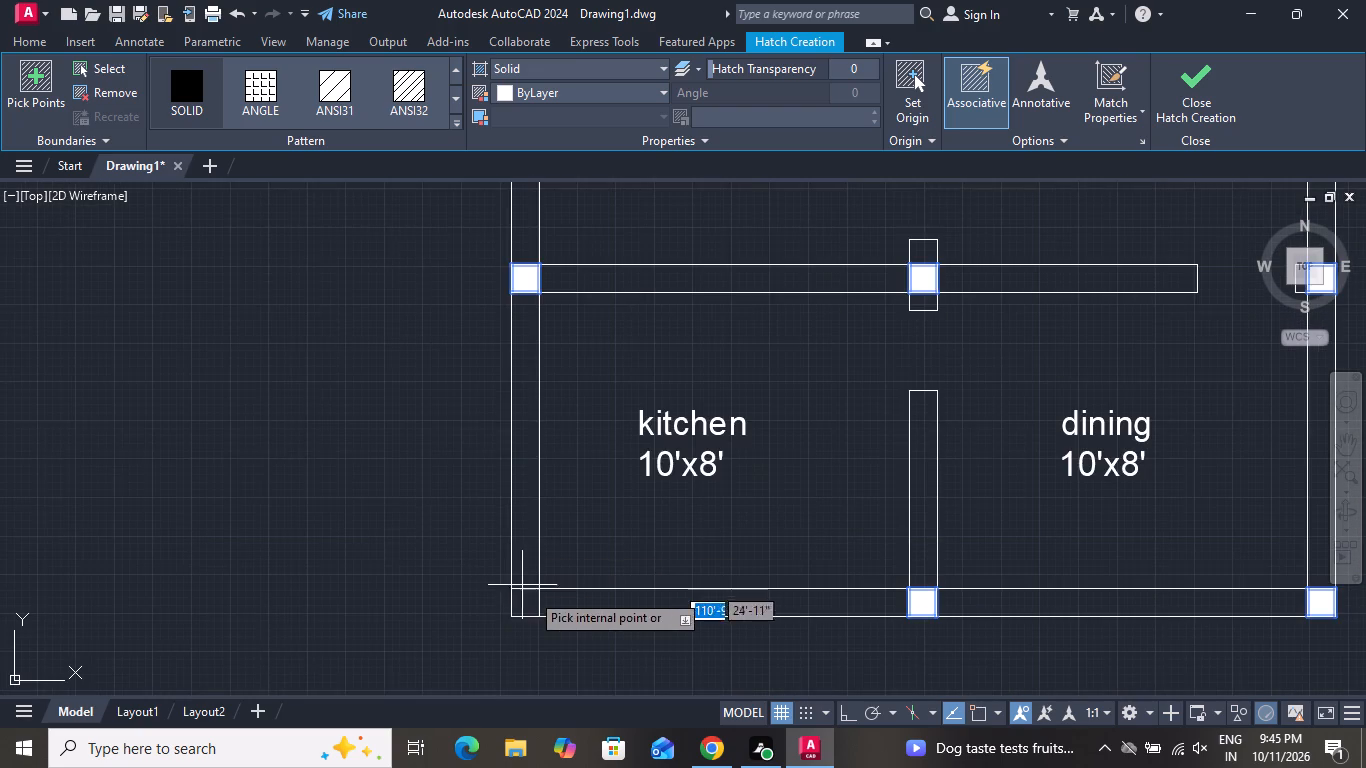
click(527, 608)
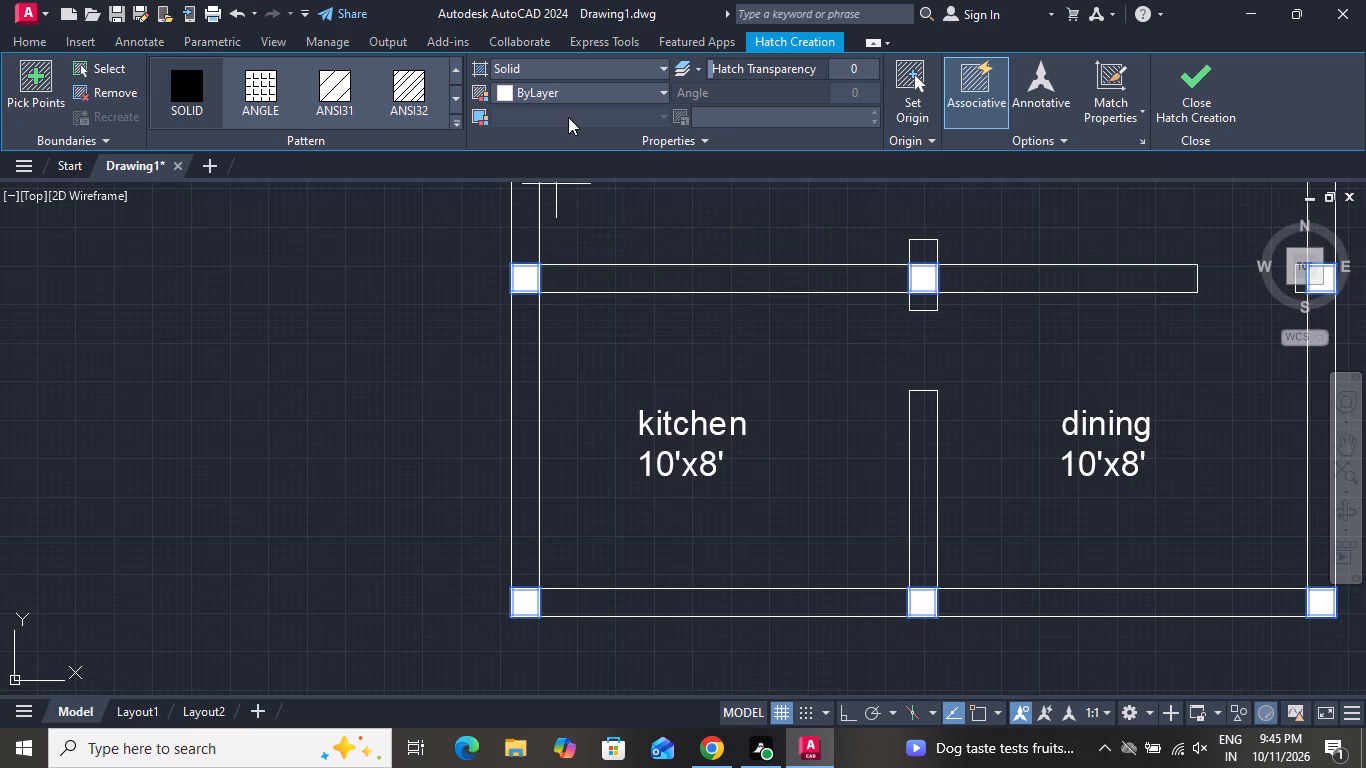
Set the hatch colour of all the filled squares to black (0,0,0) and finish the hatch.
click(569, 96)
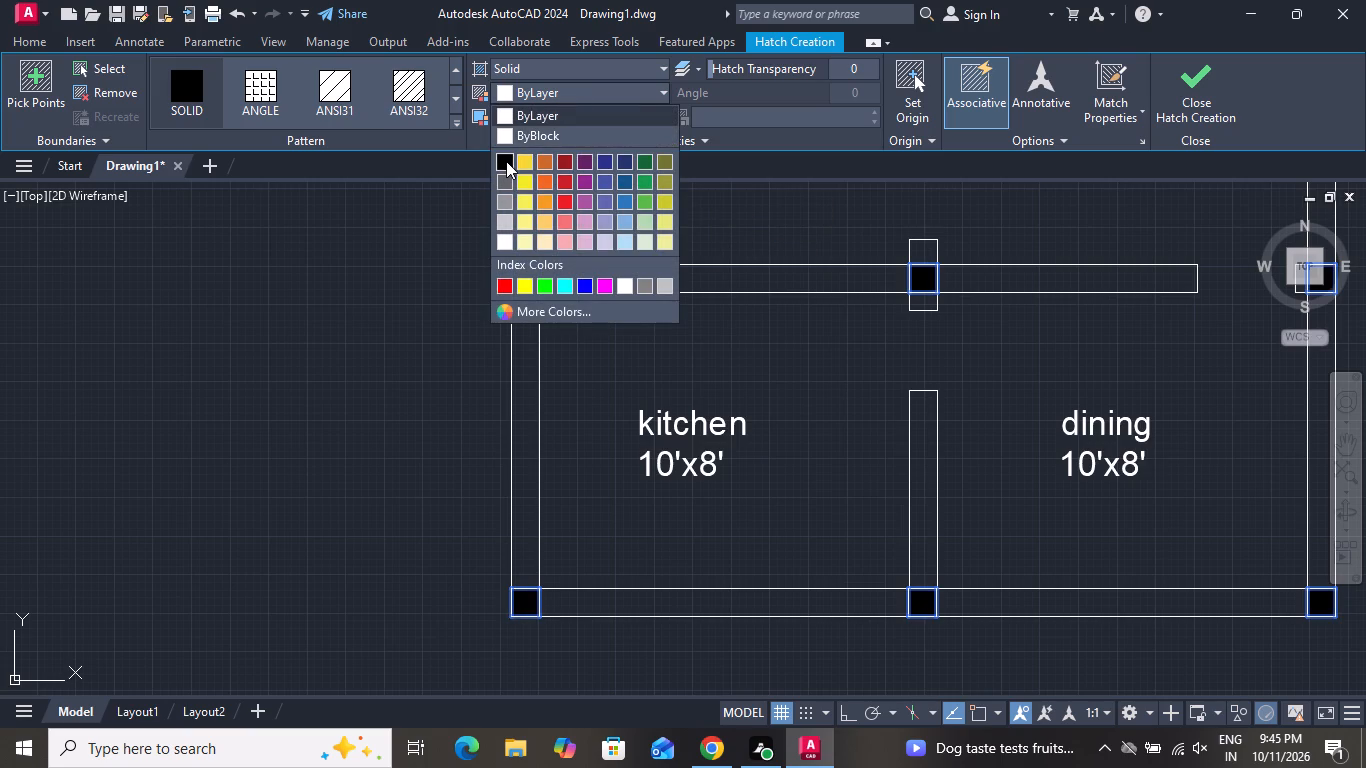
click(506, 161)
right_click(365, 415)
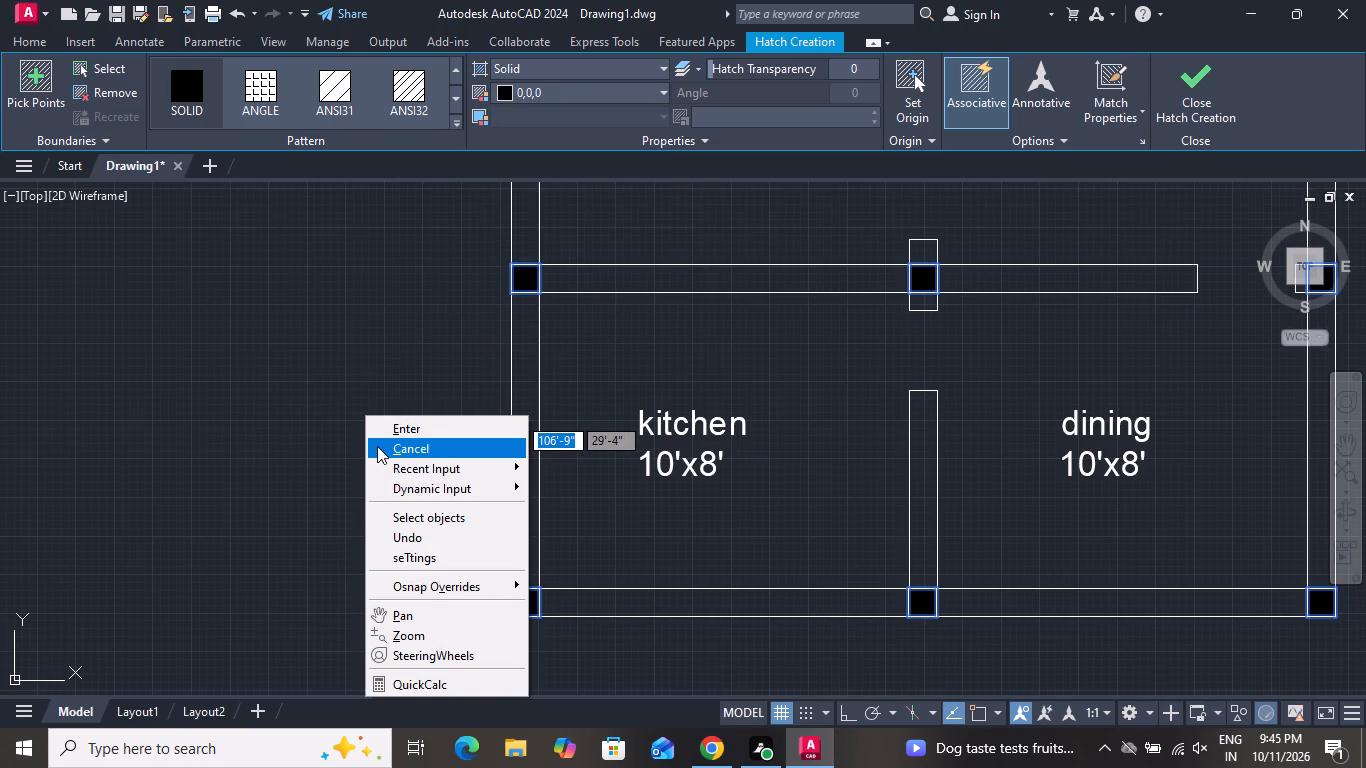
click(377, 446)
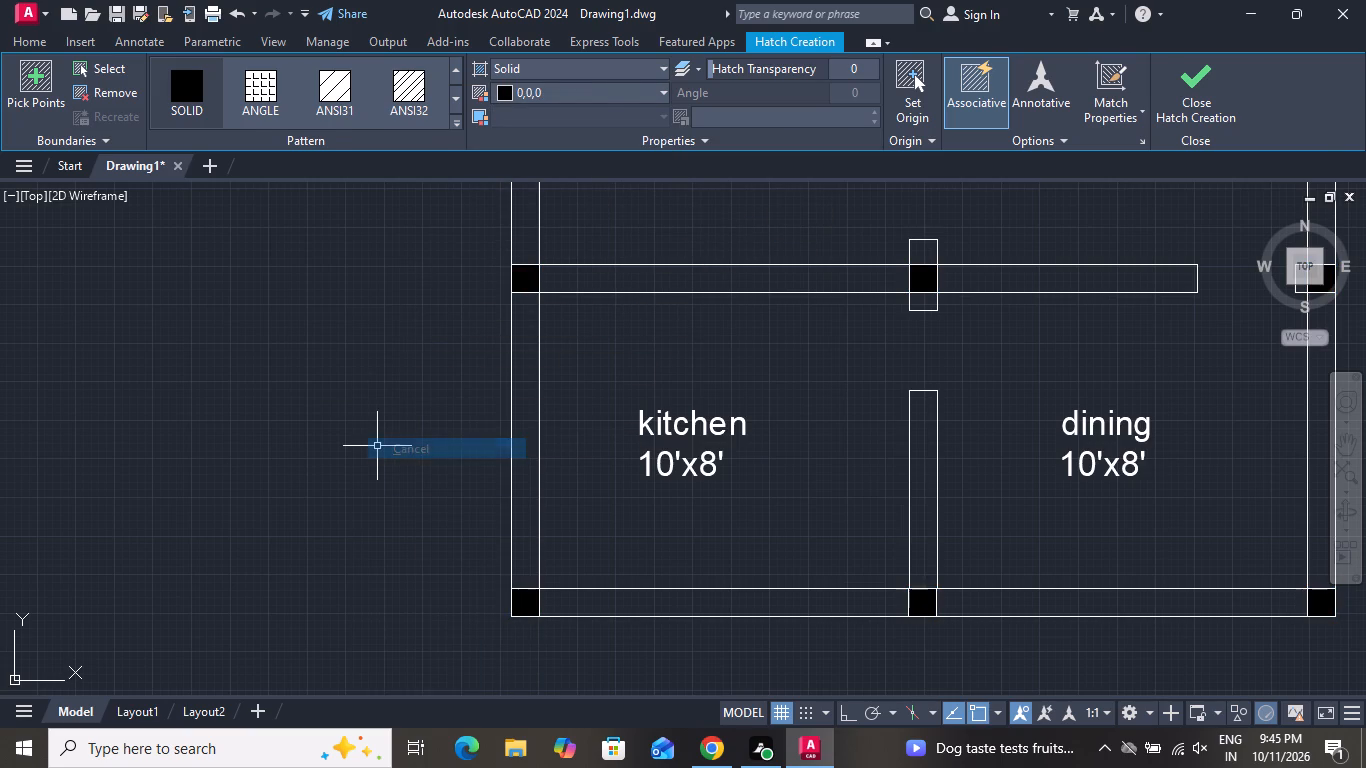
Draw a 9" vertical line across the thickness of the upper bedroom's top wall at its midpoint.
scroll(377, 456, down, 3)
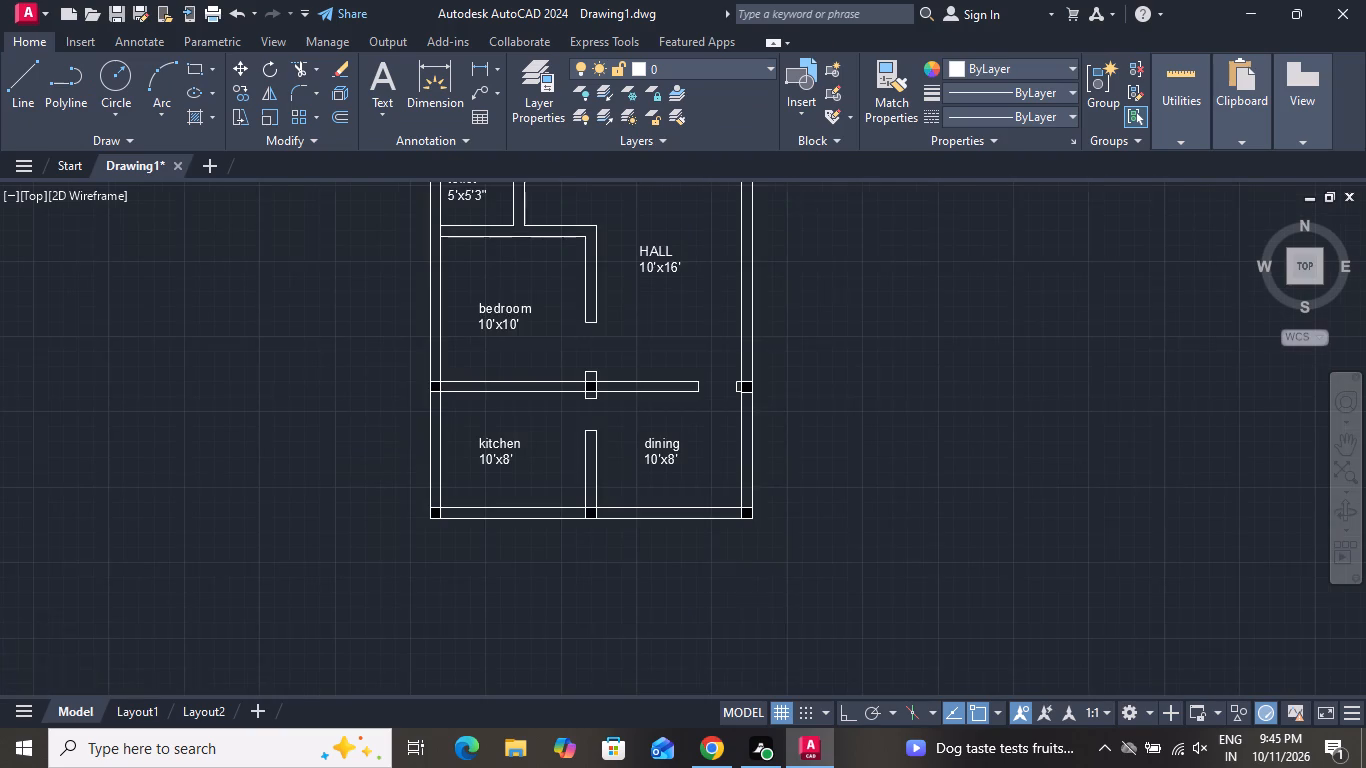
scroll(377, 462, down, 1)
scroll(389, 254, up, 3)
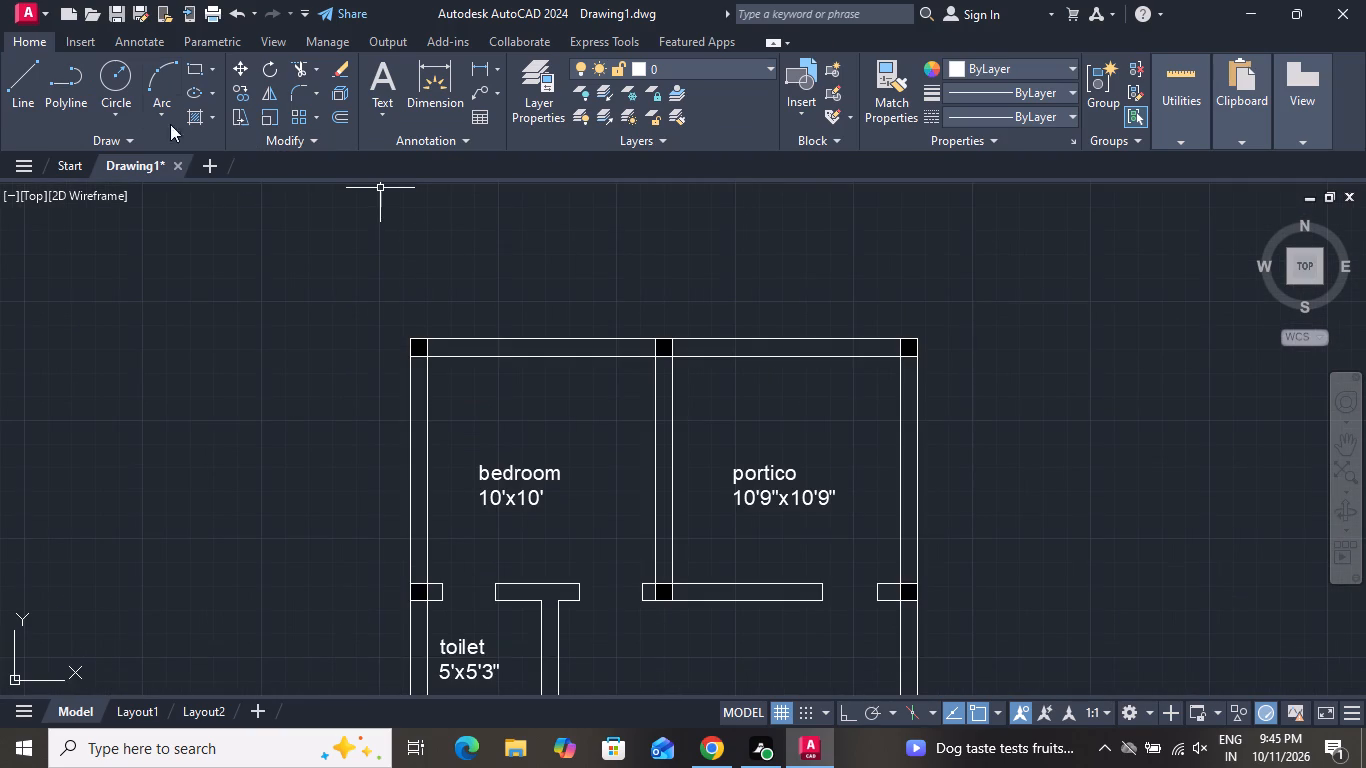
click(35, 92)
scroll(534, 343, up, 2)
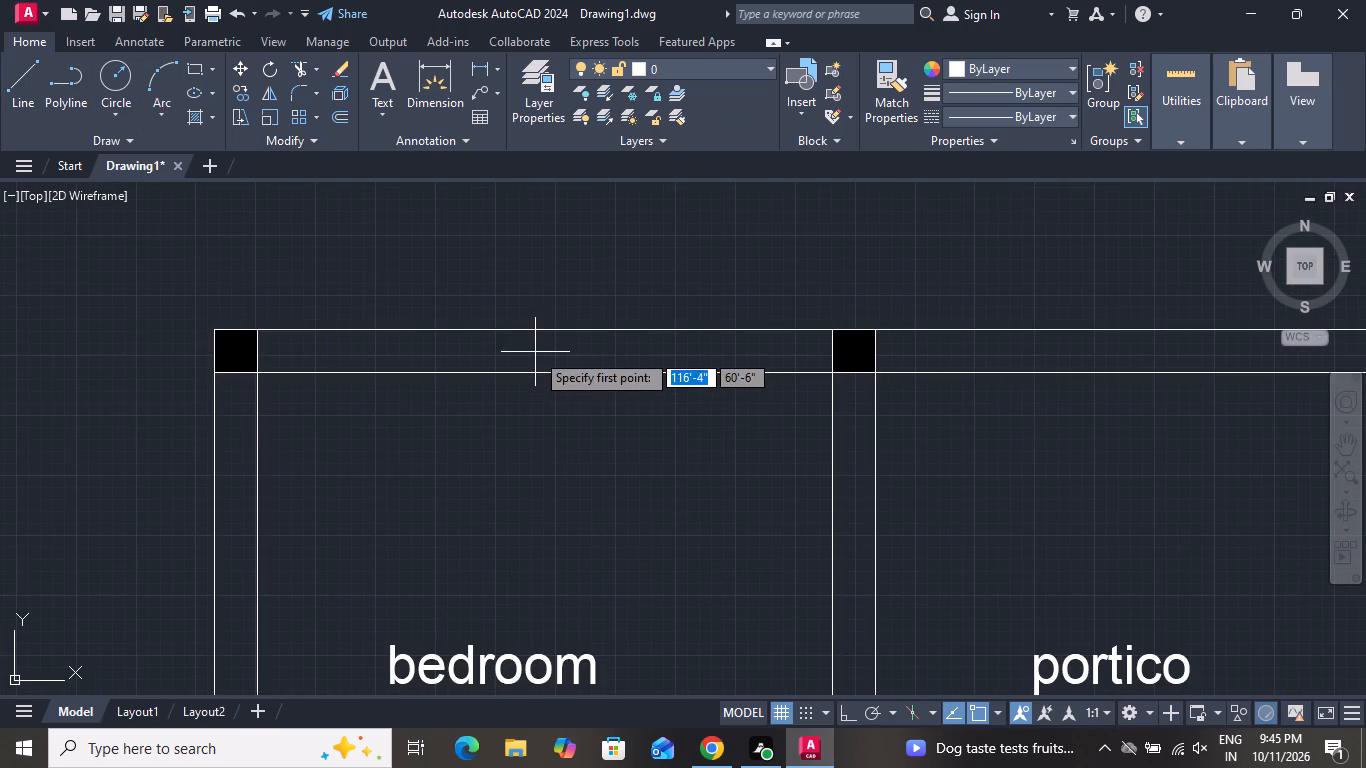
click(539, 373)
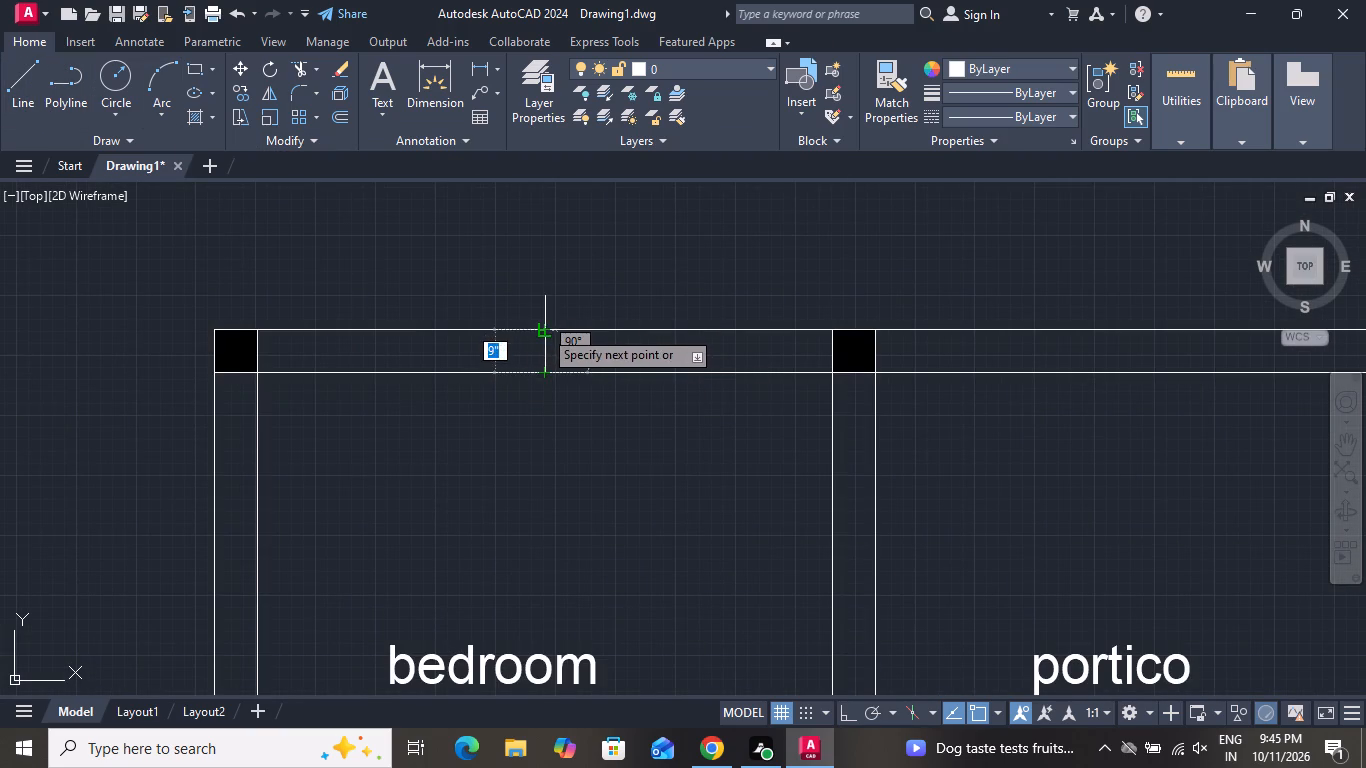
click(543, 329)
right_click(545, 329)
click(566, 360)
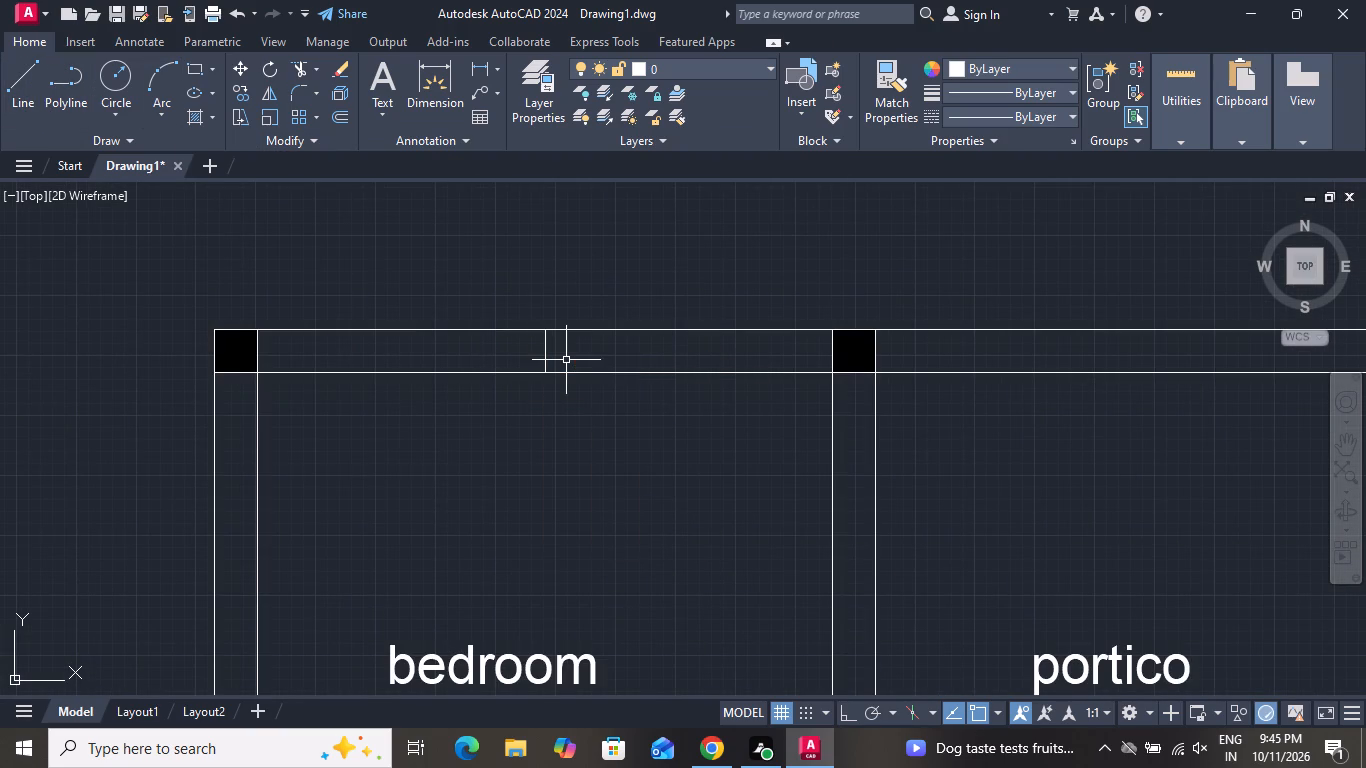
Offset the wall's centre line by 2' to both sides along the upper bedroom's top wall.
key(o)
key(space)
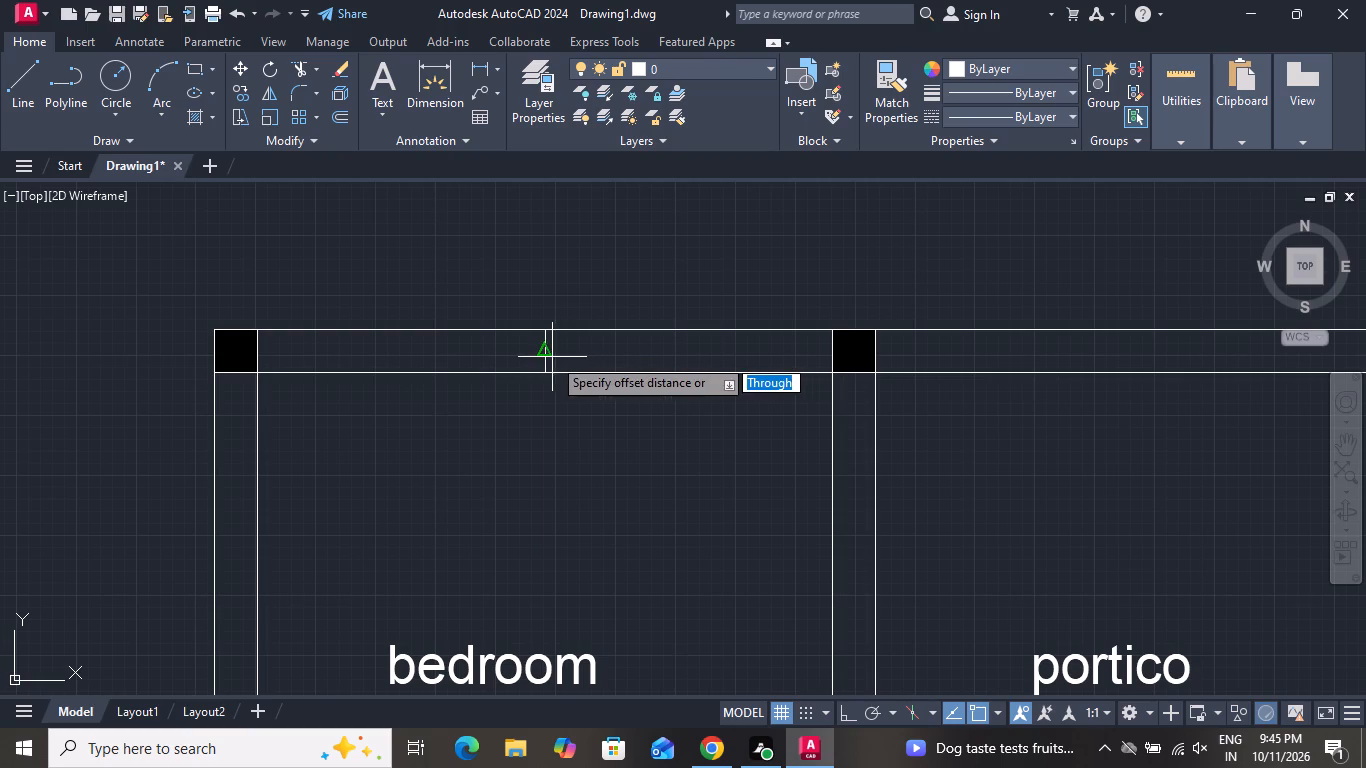
key(2)
key(apostrophe)
key(Return)
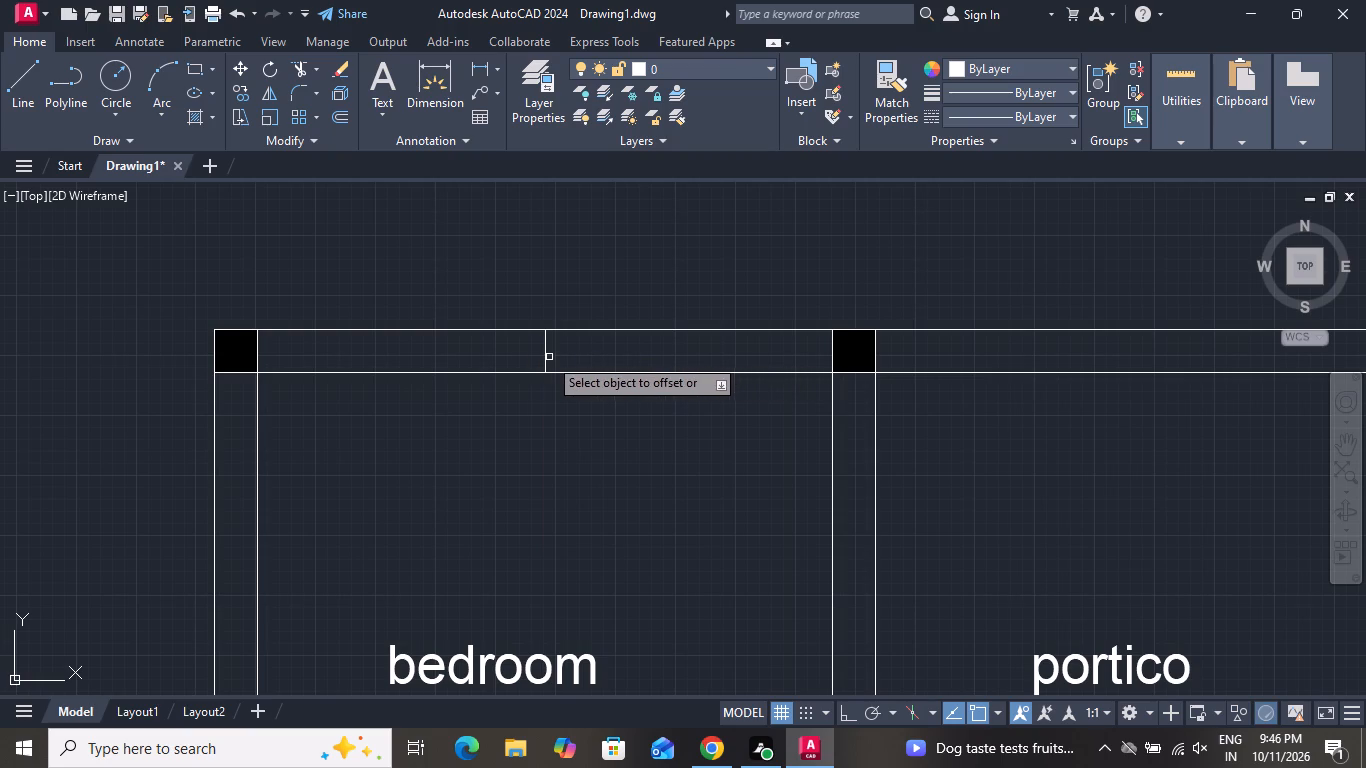
click(543, 350)
click(602, 356)
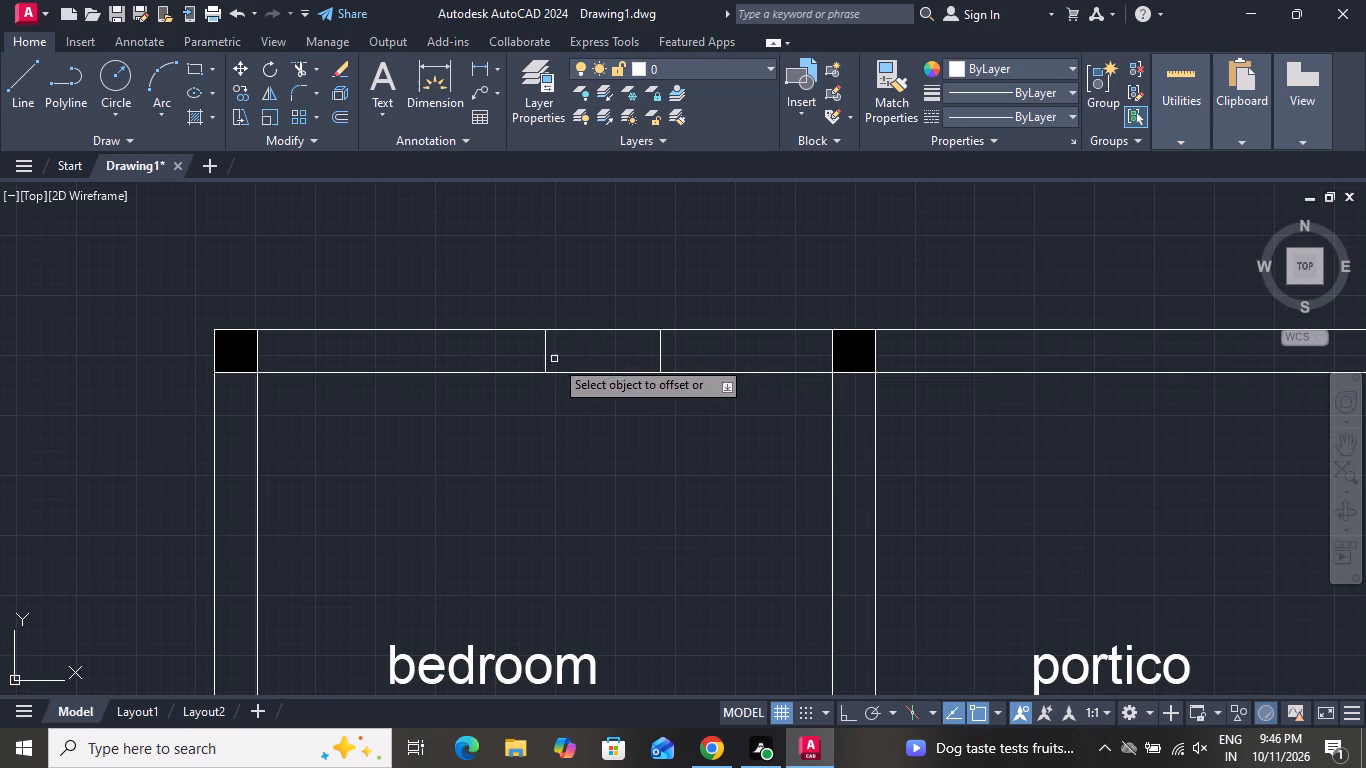
click(546, 350)
click(504, 356)
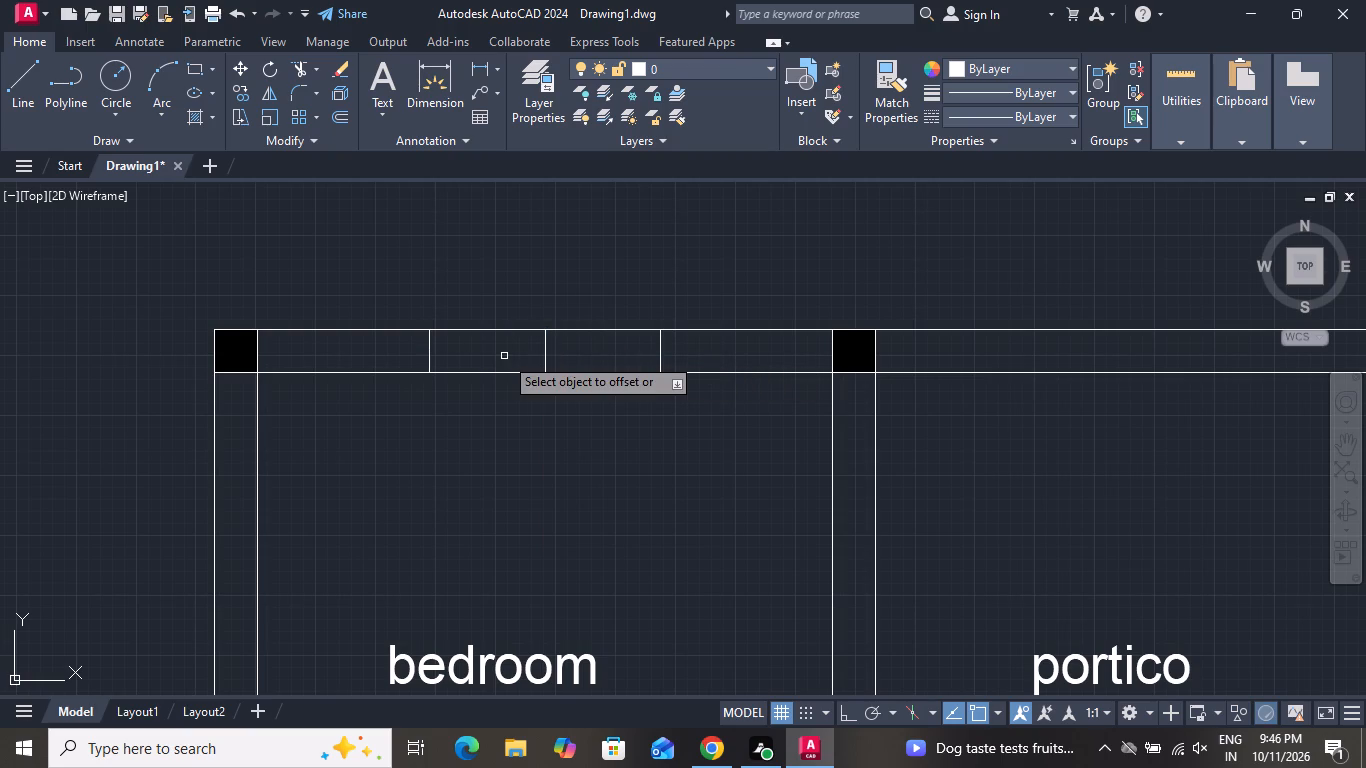
right_click(504, 356)
click(518, 379)
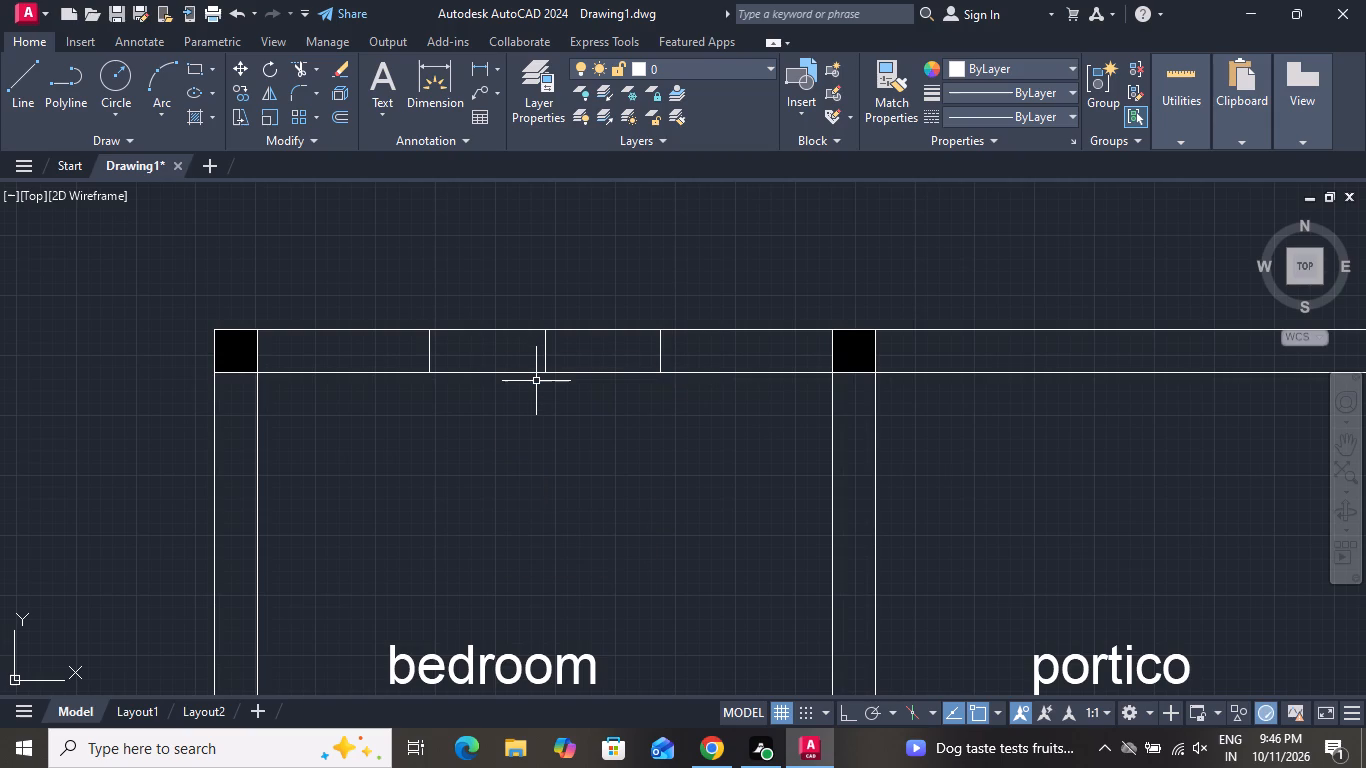
Offset the cross line nearest the portico in the bedroom's top wall by 2" outward, away from the centre line.
key(o)
key(space)
key(2)
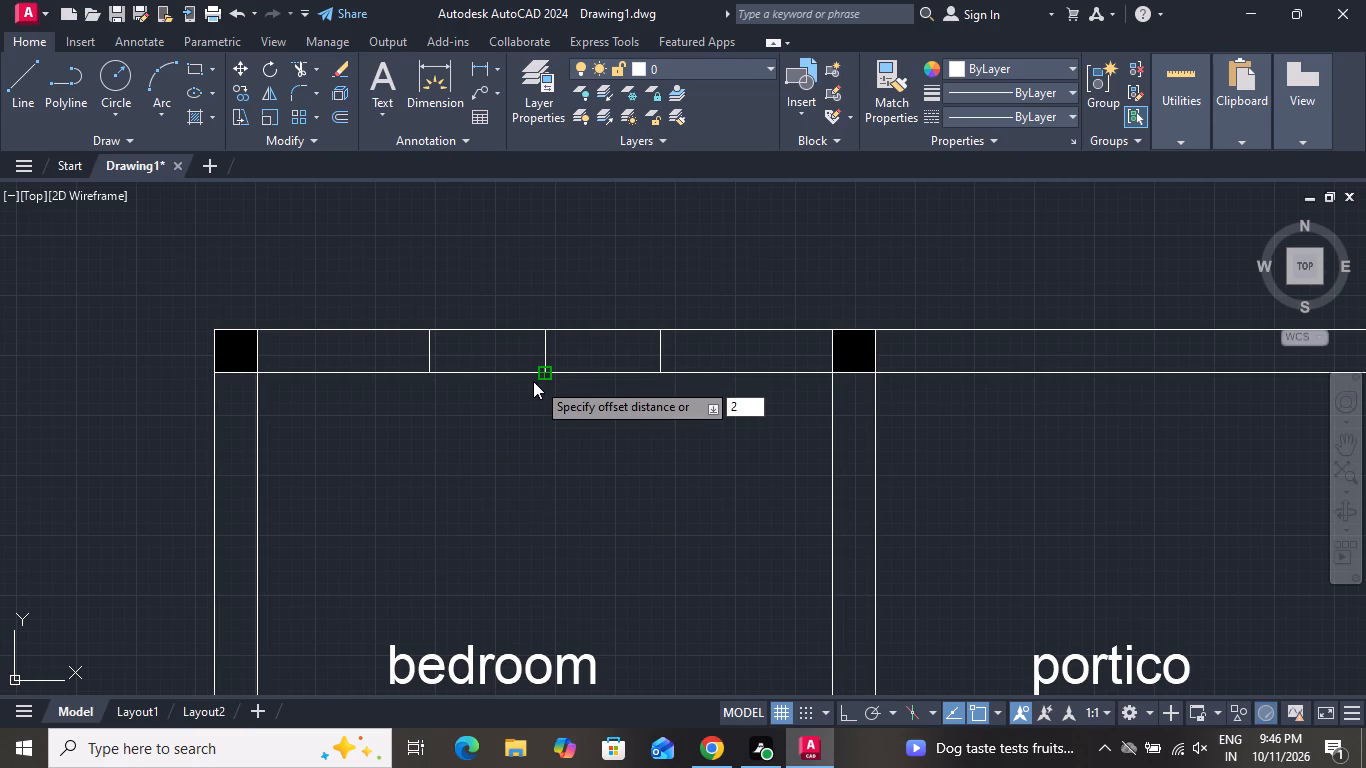
key(shift+quotedbl)
key(Return)
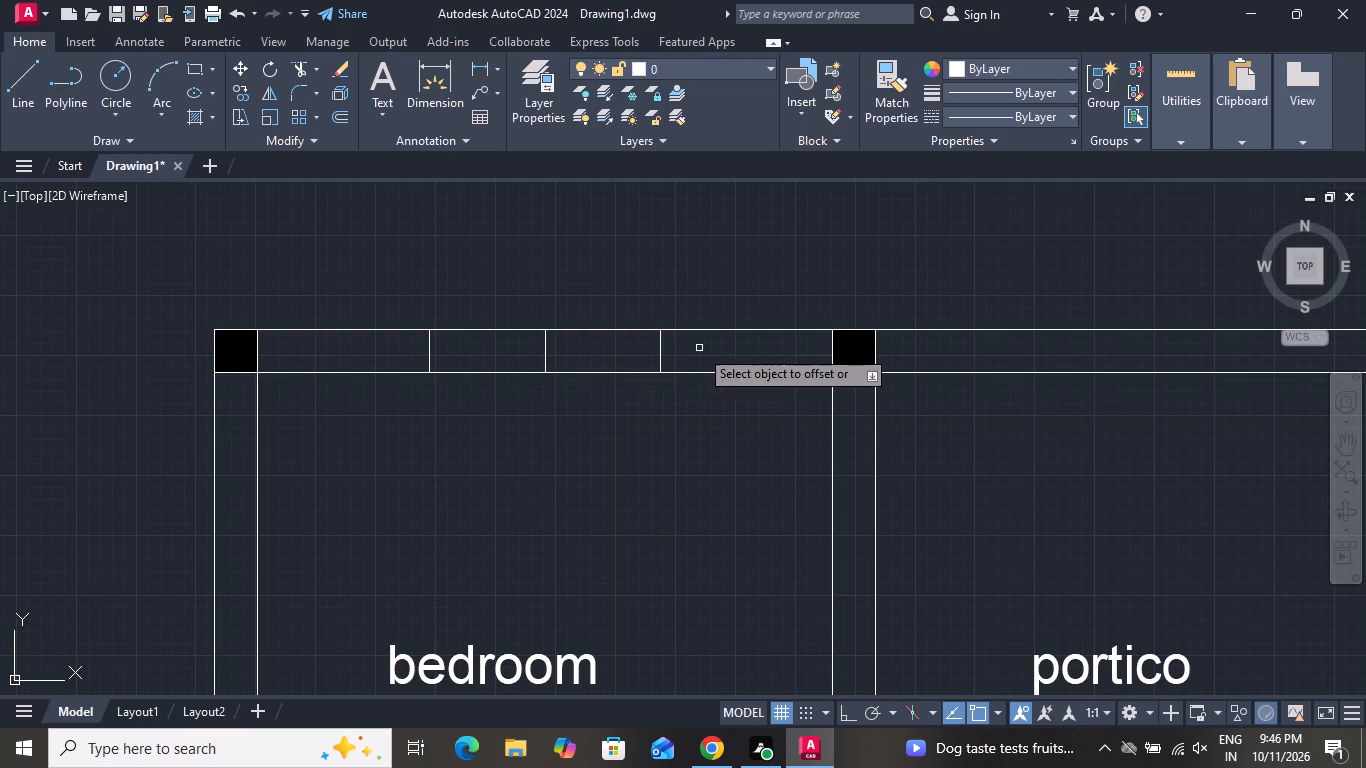
click(657, 356)
click(668, 355)
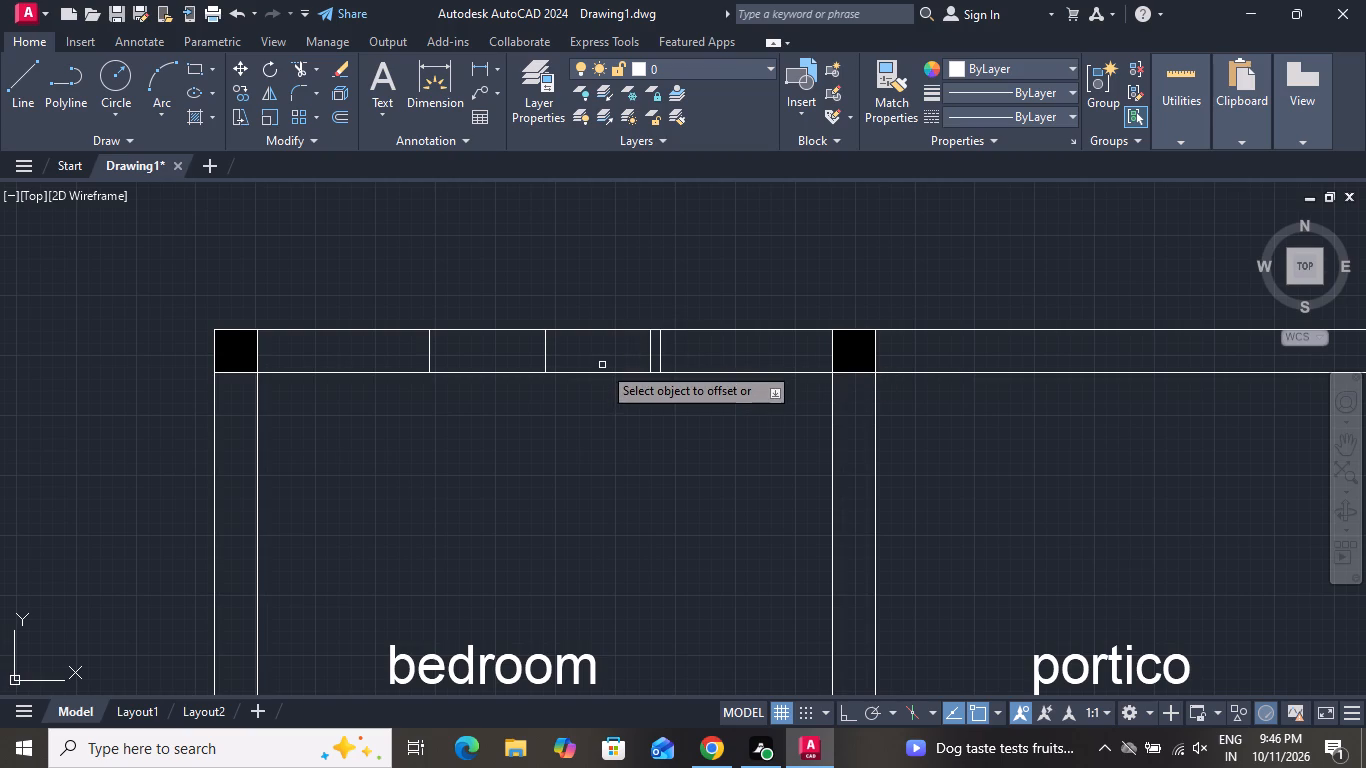
key(ctrl+z)
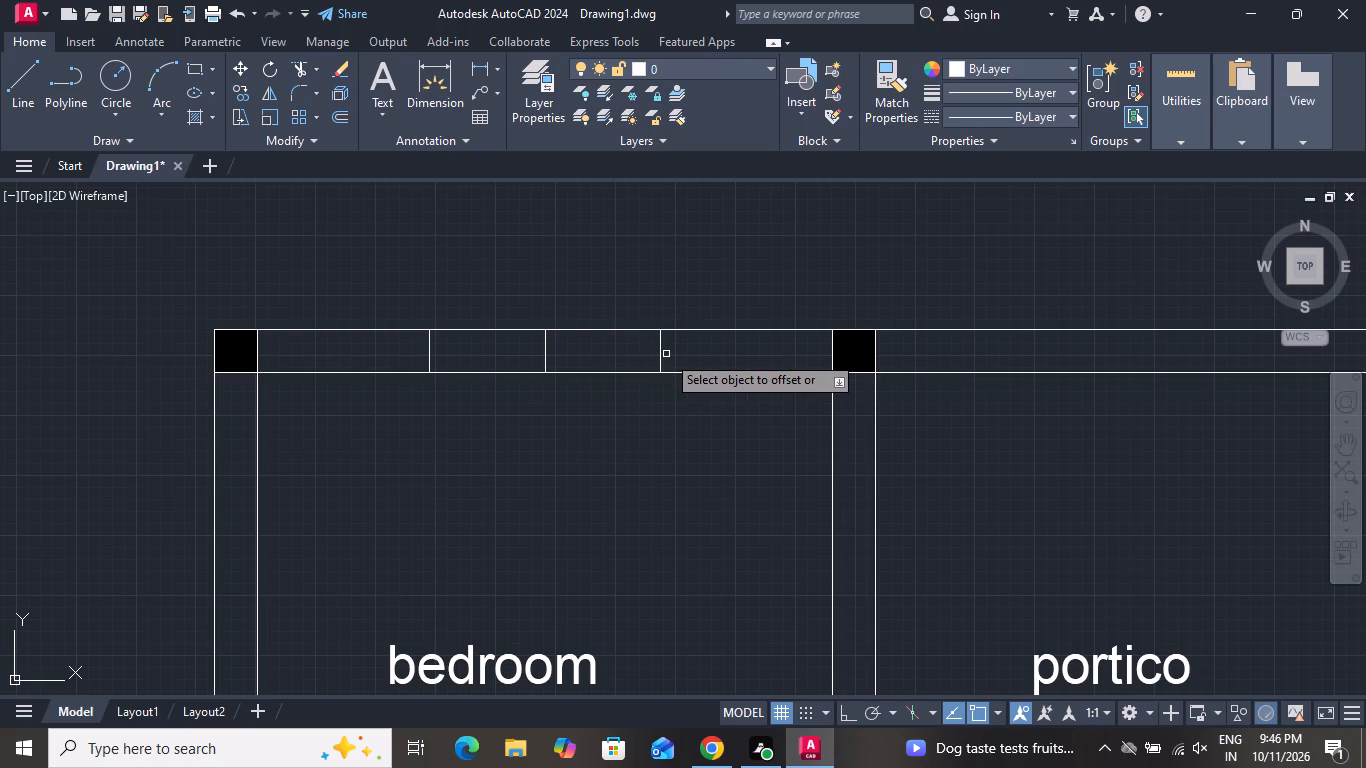
click(662, 355)
click(699, 355)
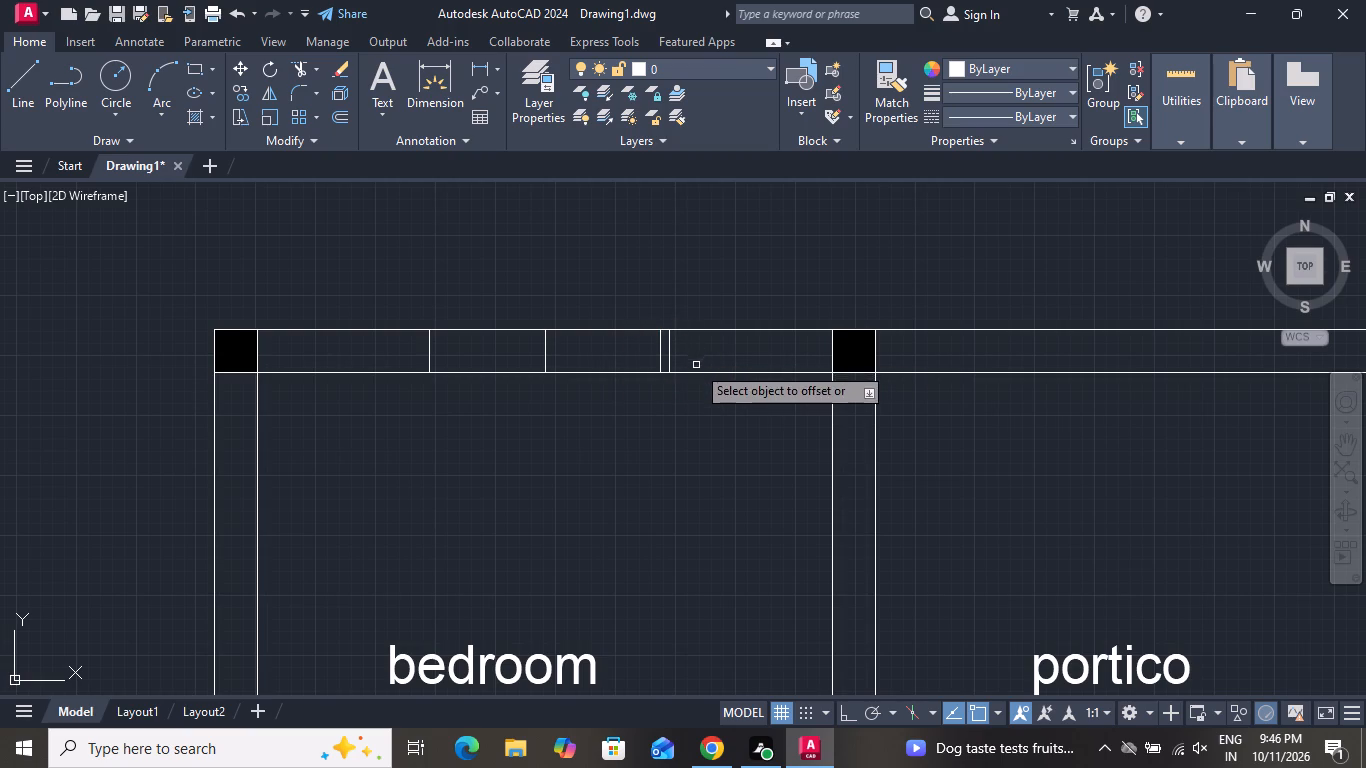
Offset the cross line farthest from the portico in the upper bedroom's top wall by 2" outward, away from the centre line.
click(433, 345)
click(432, 348)
click(405, 354)
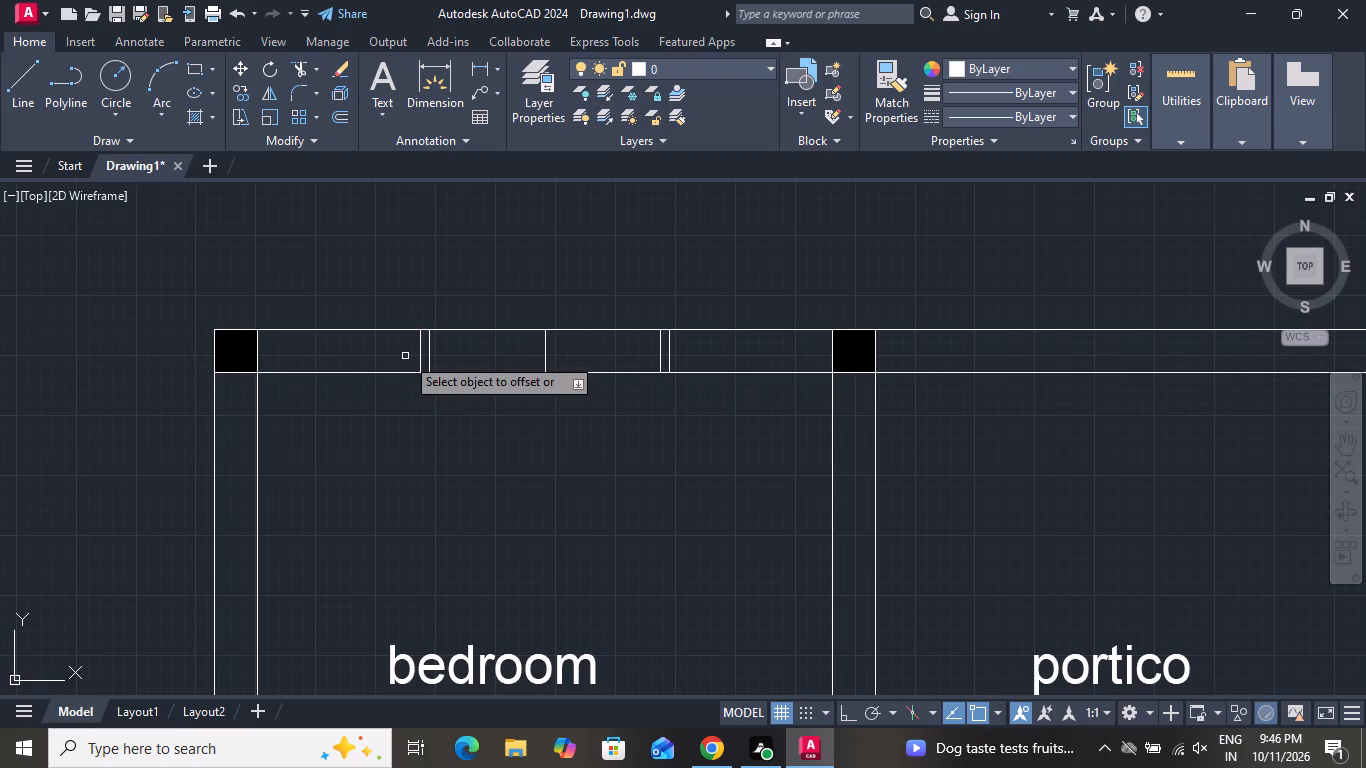
right_click(409, 412)
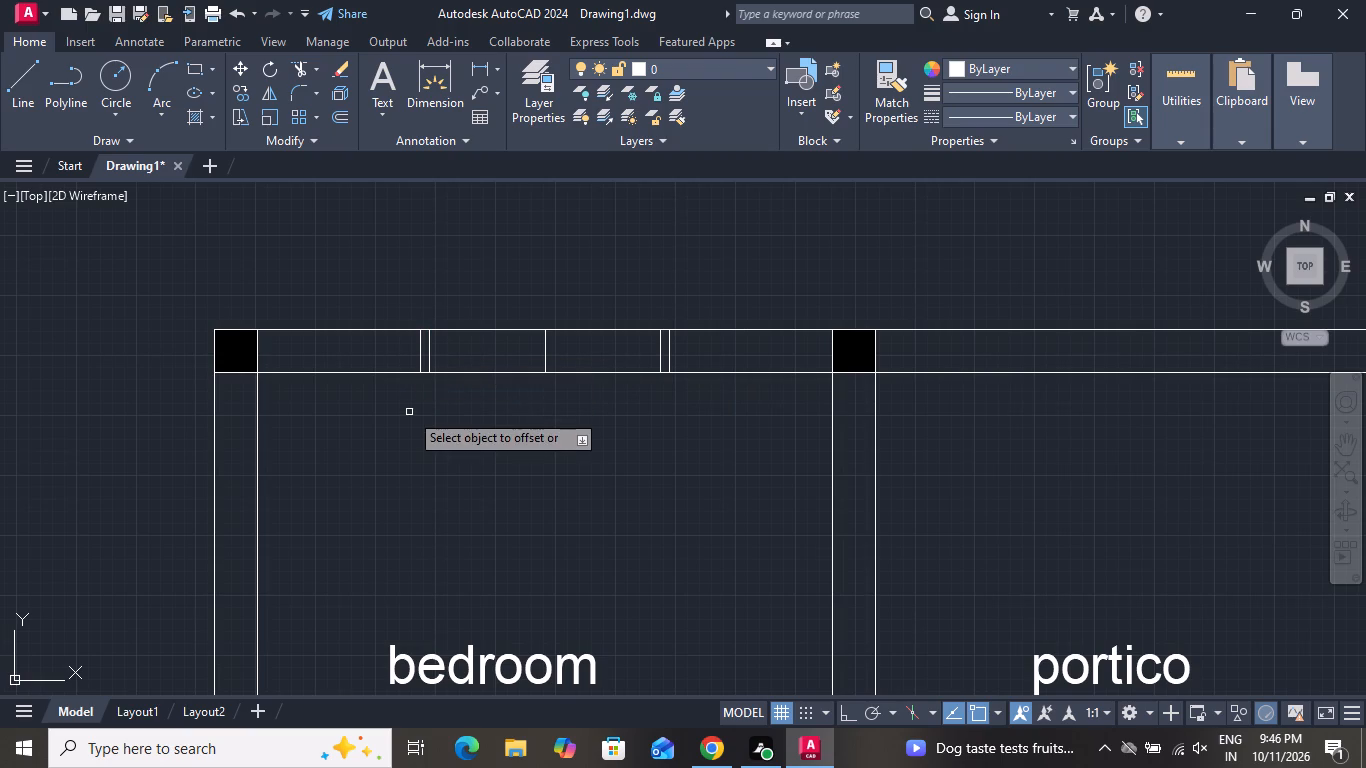
click(421, 452)
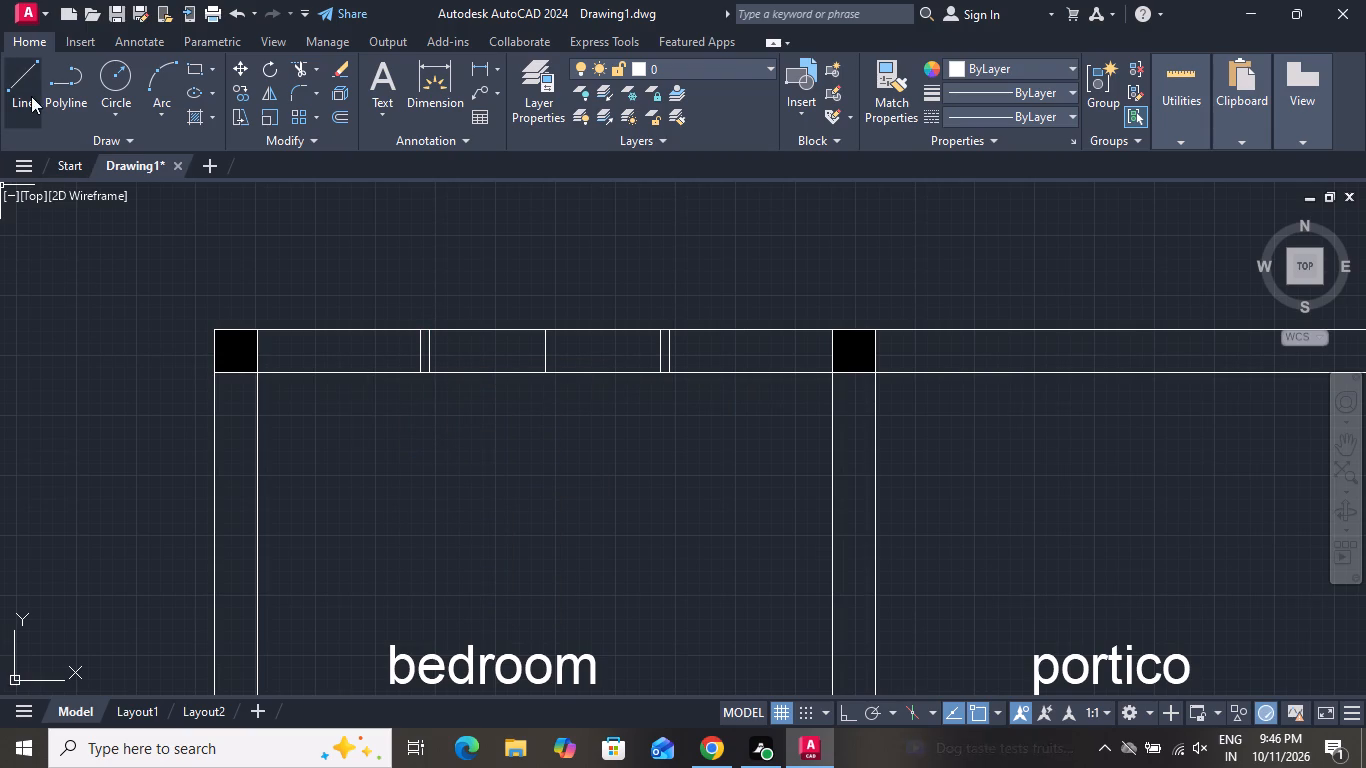
Draw a horizontal line along the middle of the bedroom's top wall, joining the midpoints of the two inner cross lines of the opening.
click(35, 98)
scroll(410, 352, up, 3)
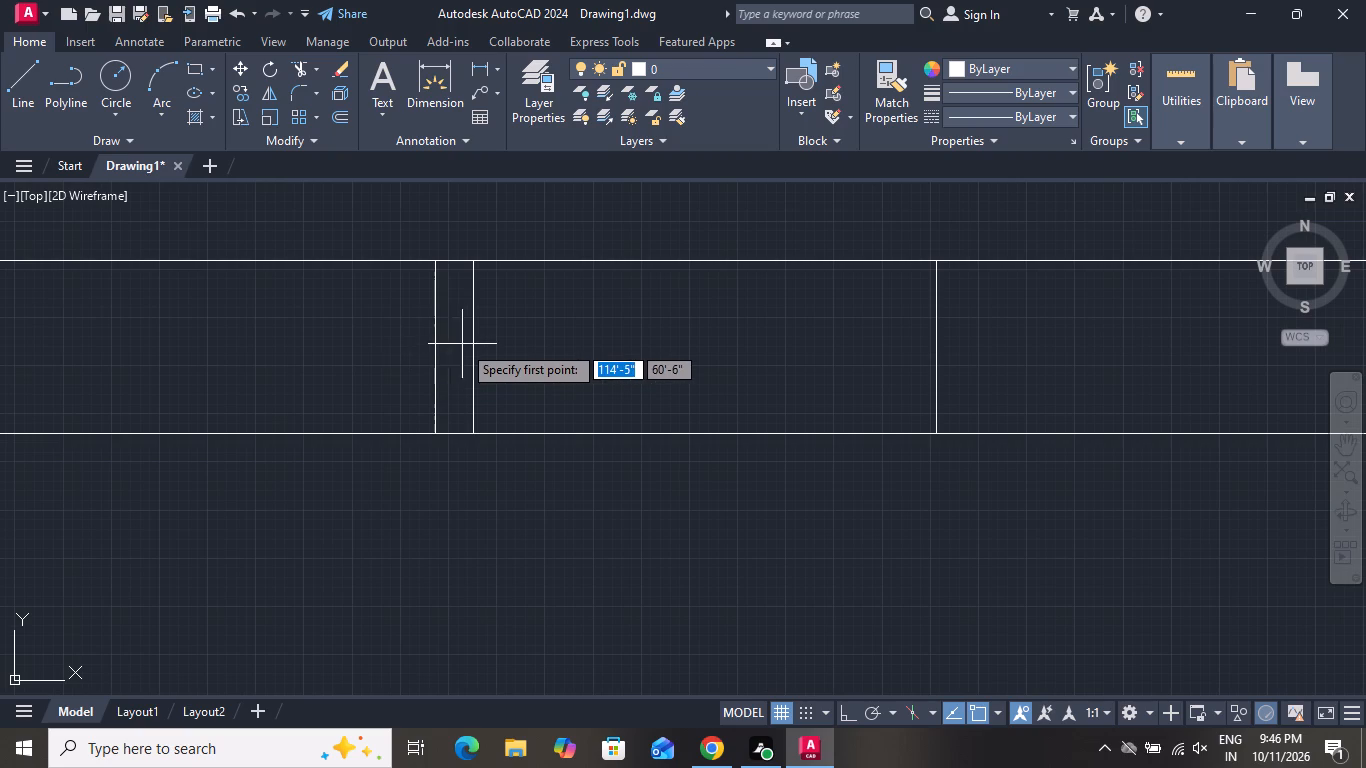
click(481, 350)
click(478, 350)
scroll(699, 331, down, 2)
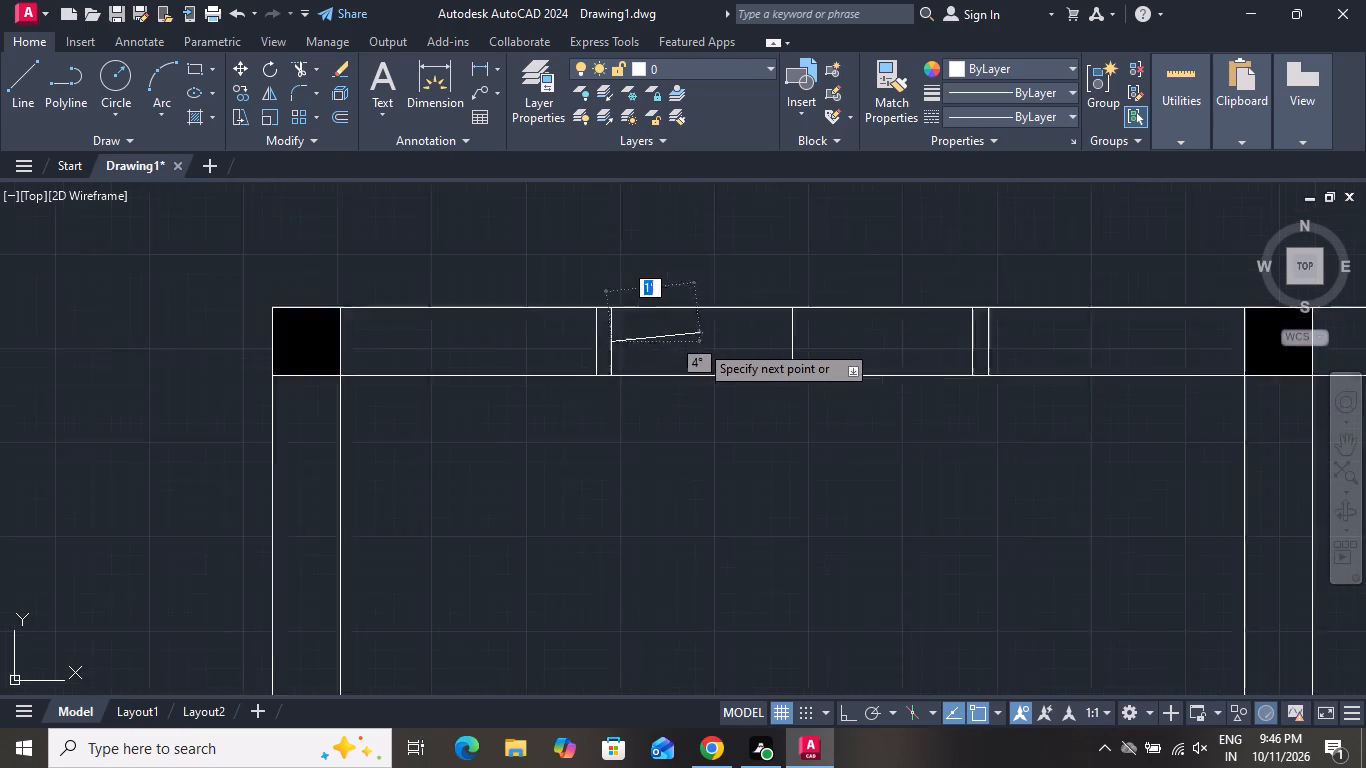
scroll(696, 347, down, 1)
scroll(853, 340, up, 1)
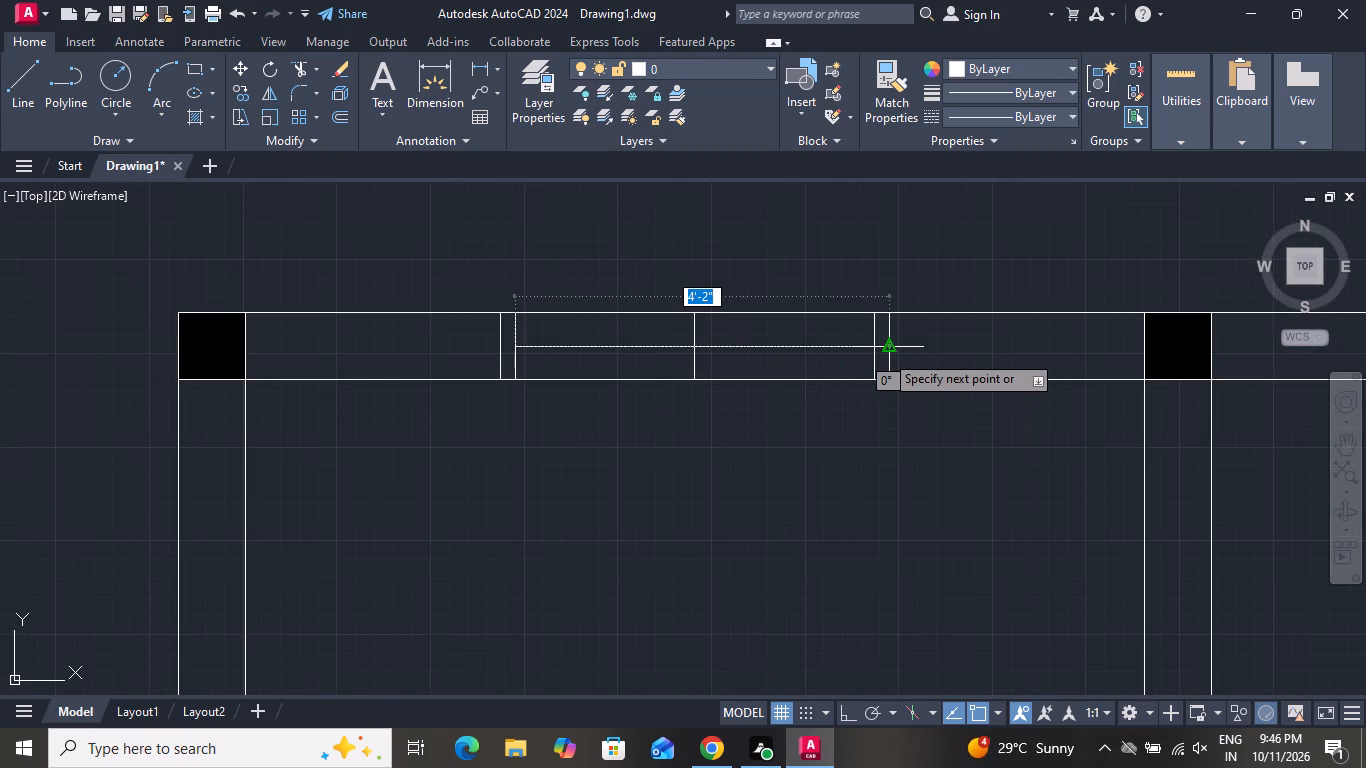
click(870, 350)
right_click(870, 350)
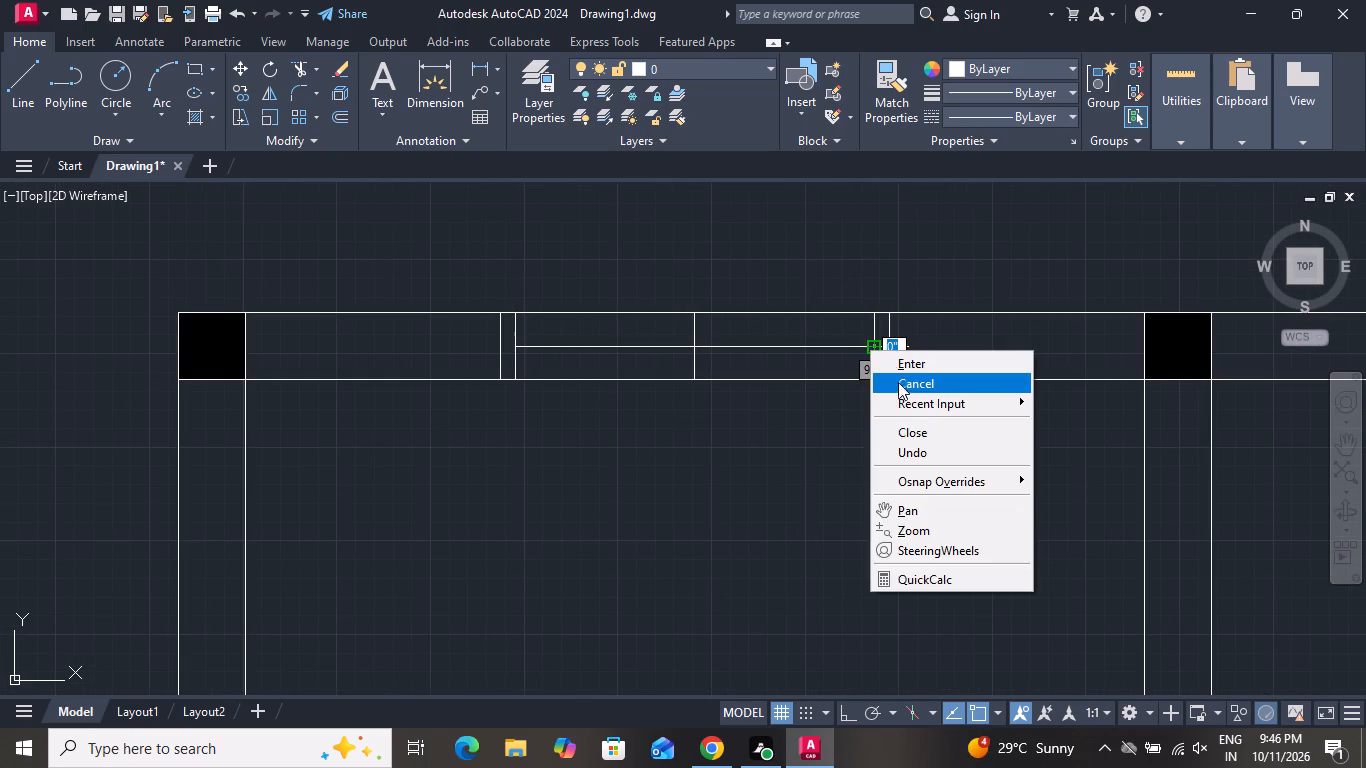
click(894, 387)
Offset the horizontal line inside the top wall opening by 1" to both sides.
text(o)
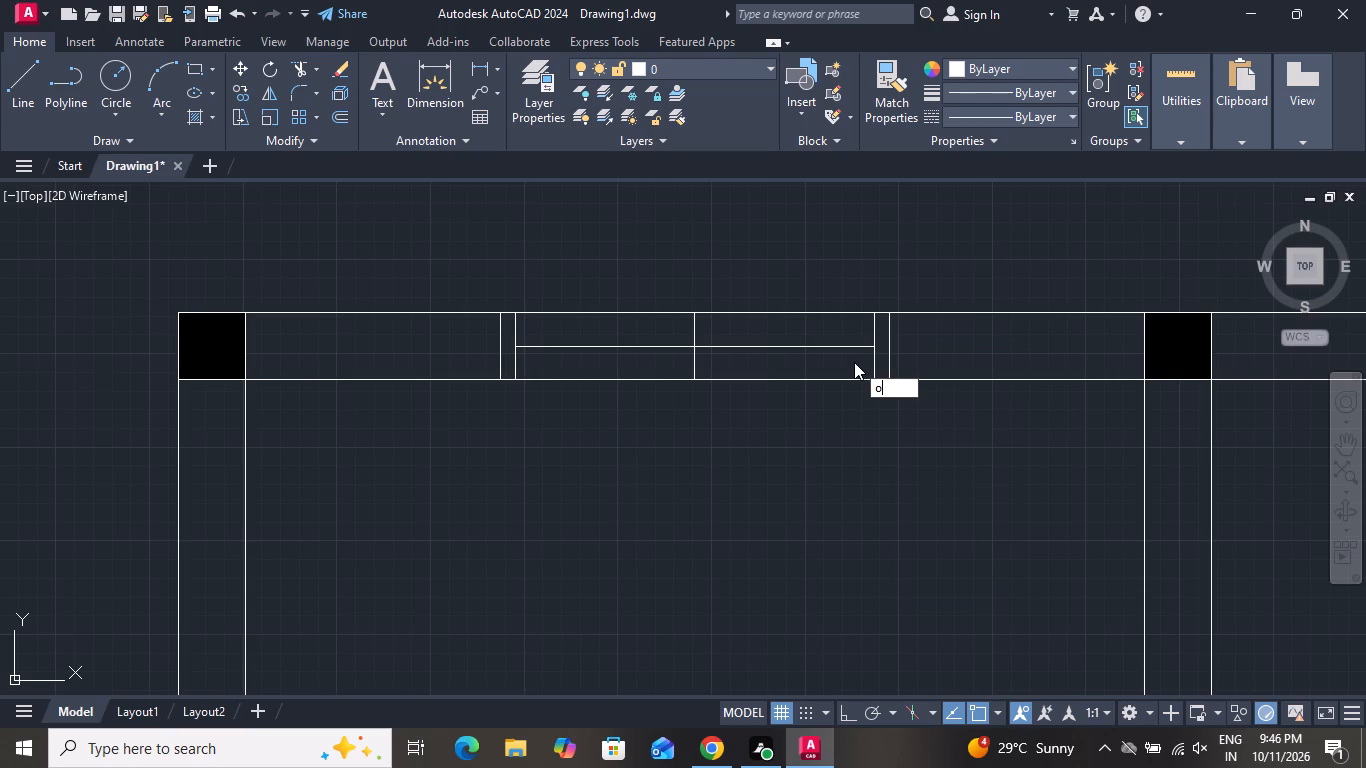
key(space)
key(2)
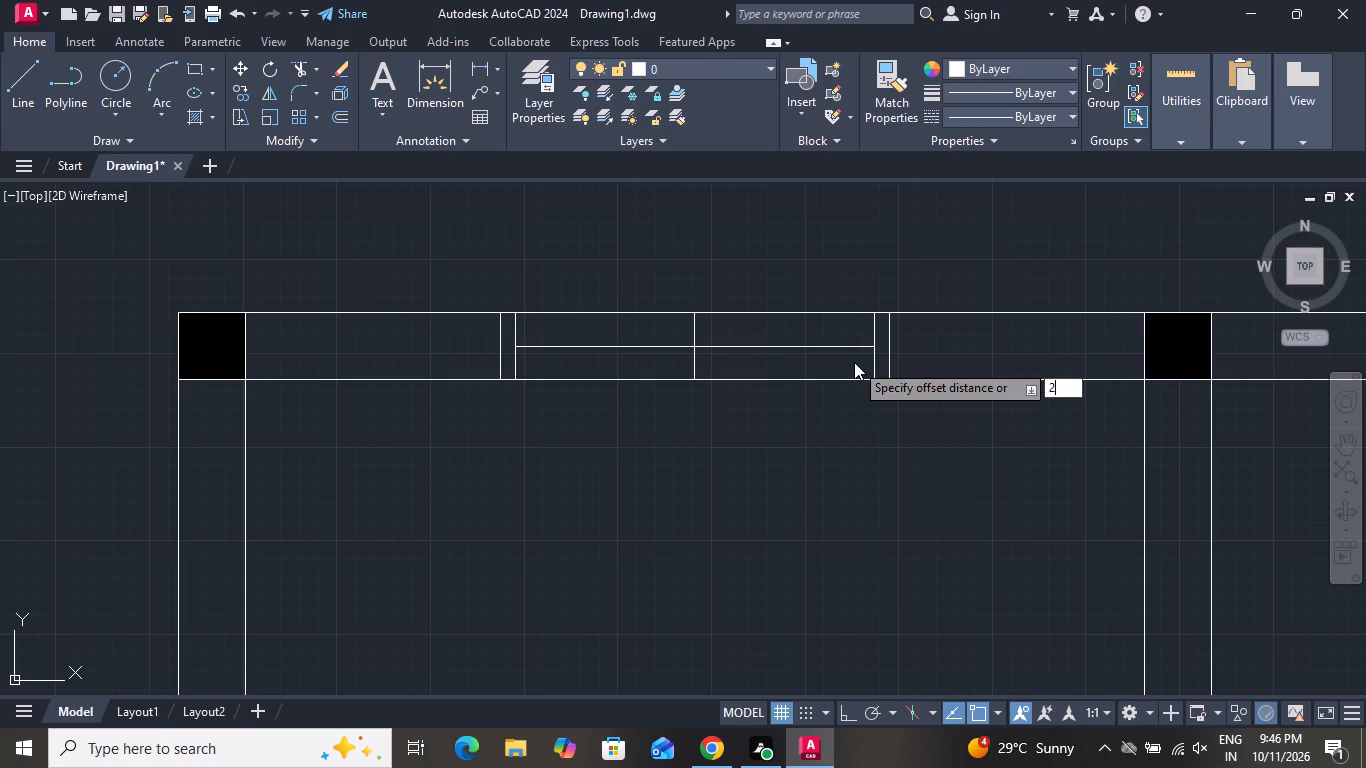
key(BackSpace)
key(1)
key(shift+quotedbl)
key(Return)
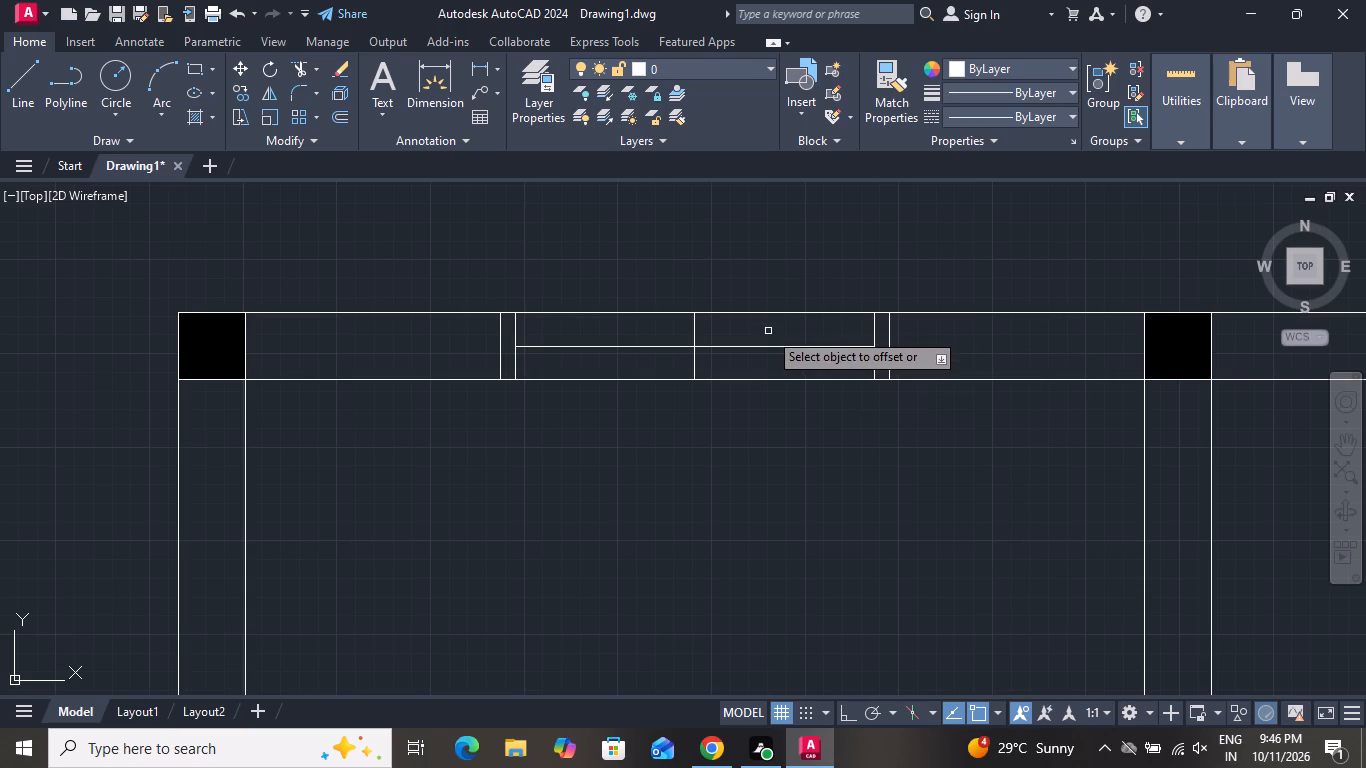
click(766, 348)
click(773, 367)
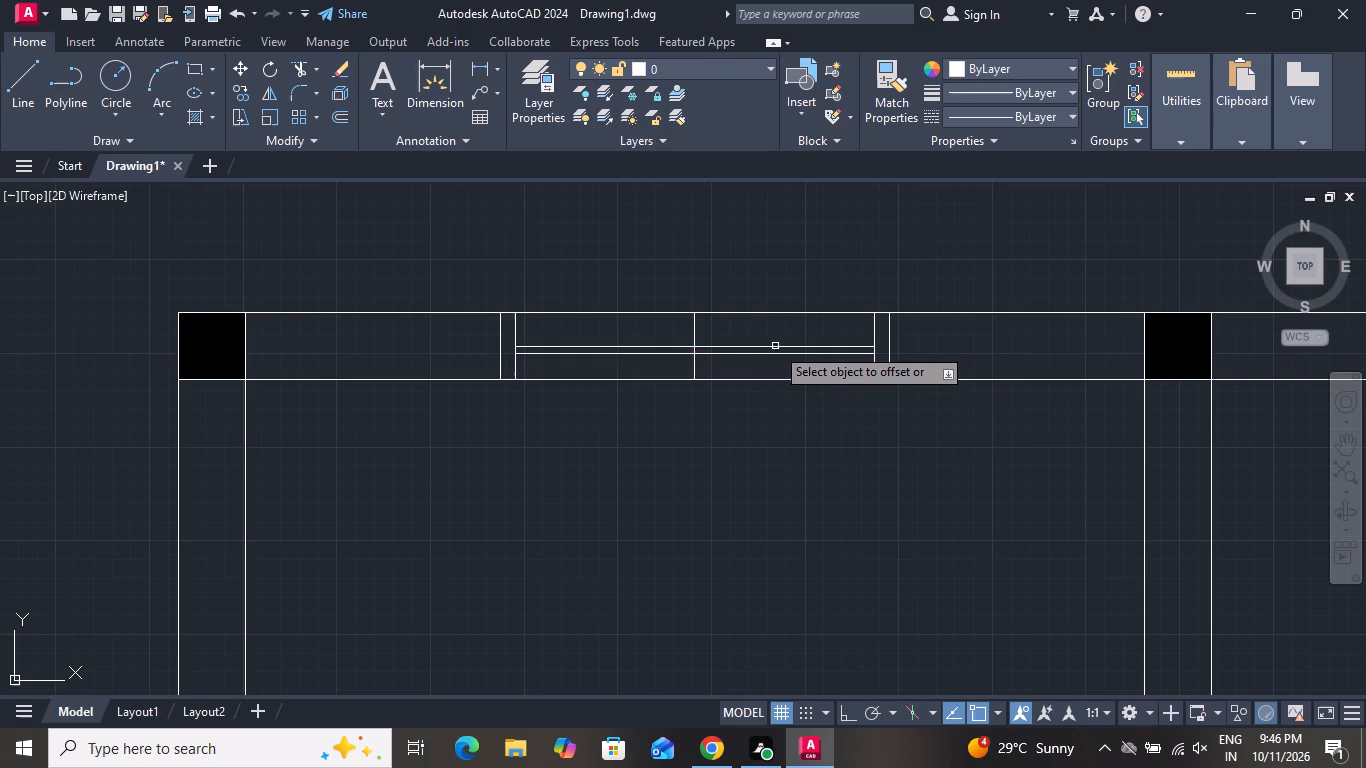
click(775, 345)
click(777, 333)
right_click(777, 332)
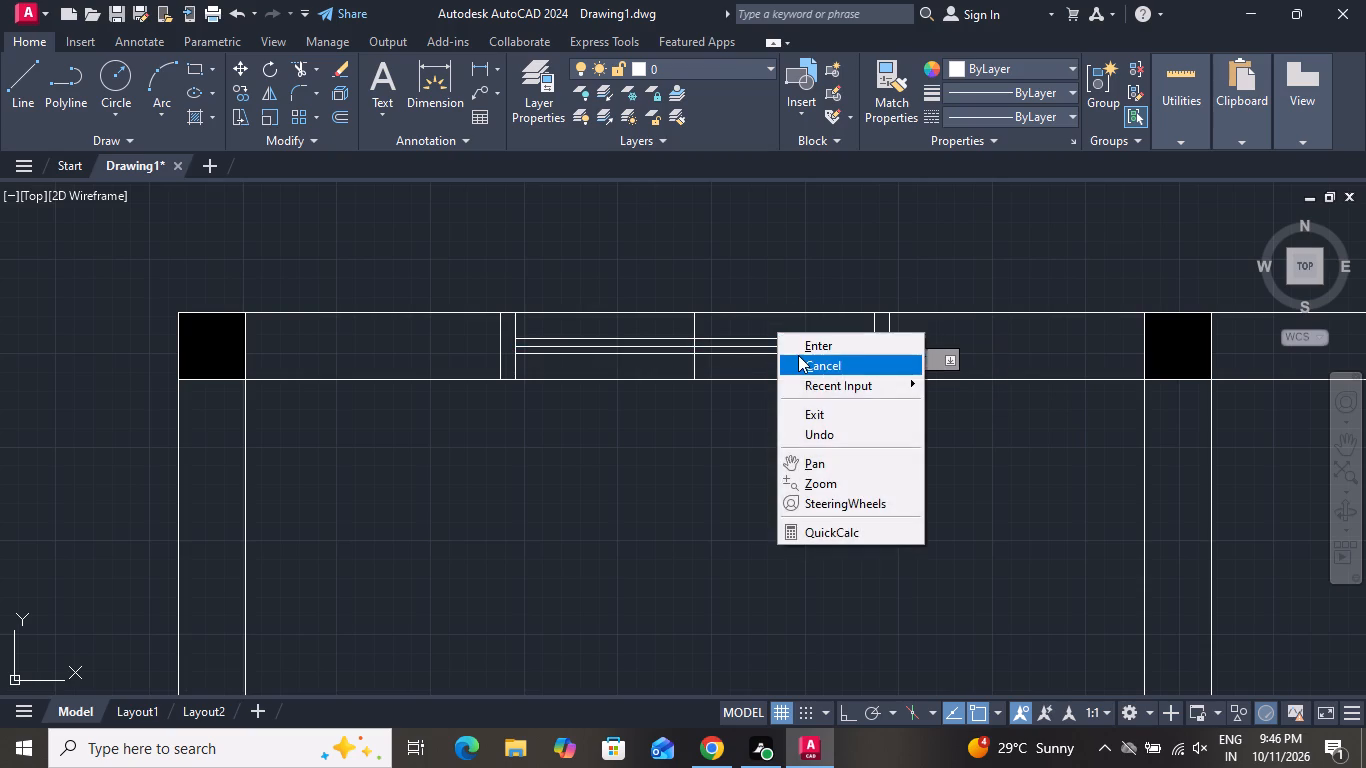
click(798, 355)
Delete the vertical centre line and the middle one of the three horizontal lines in the top wall opening.
scroll(703, 340, up, 5)
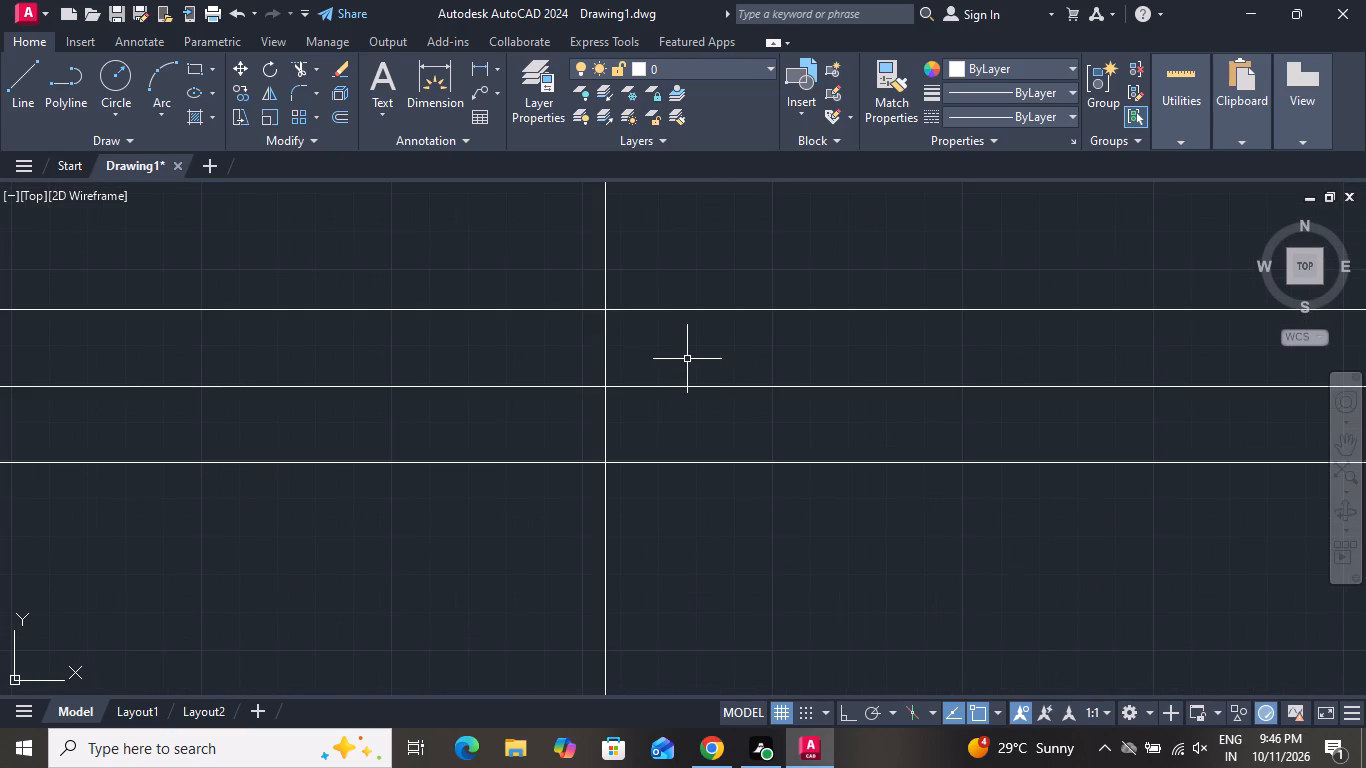
drag(685, 357, 583, 411)
click(583, 411)
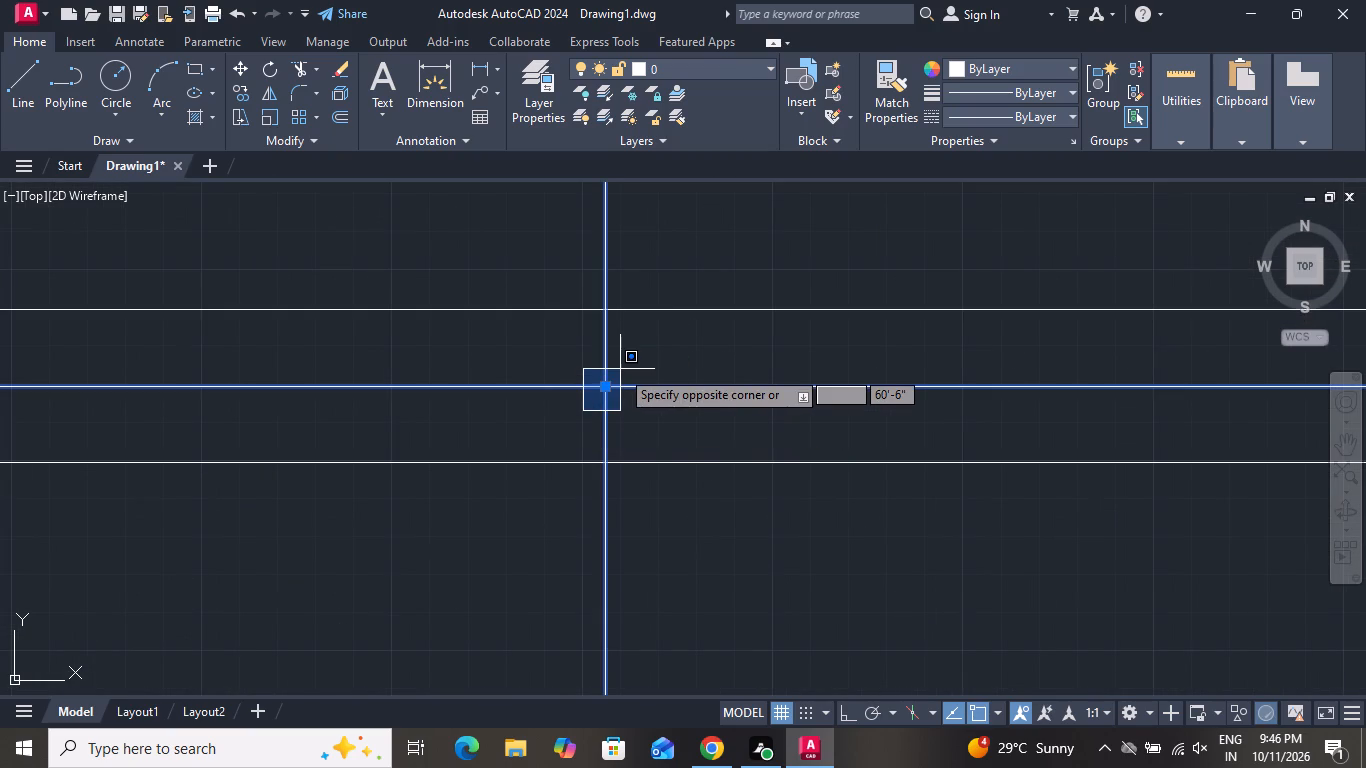
key(Delete)
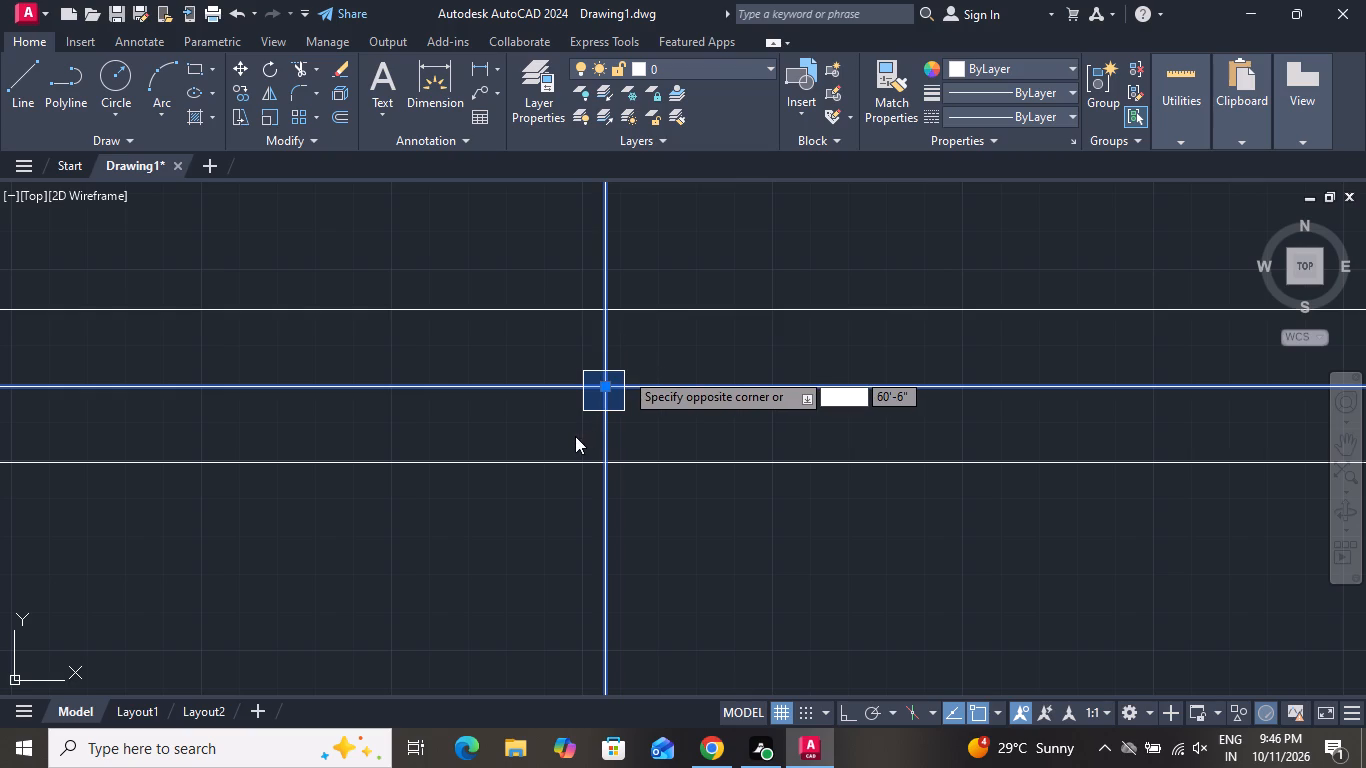
key(Delete)
key(Escape)
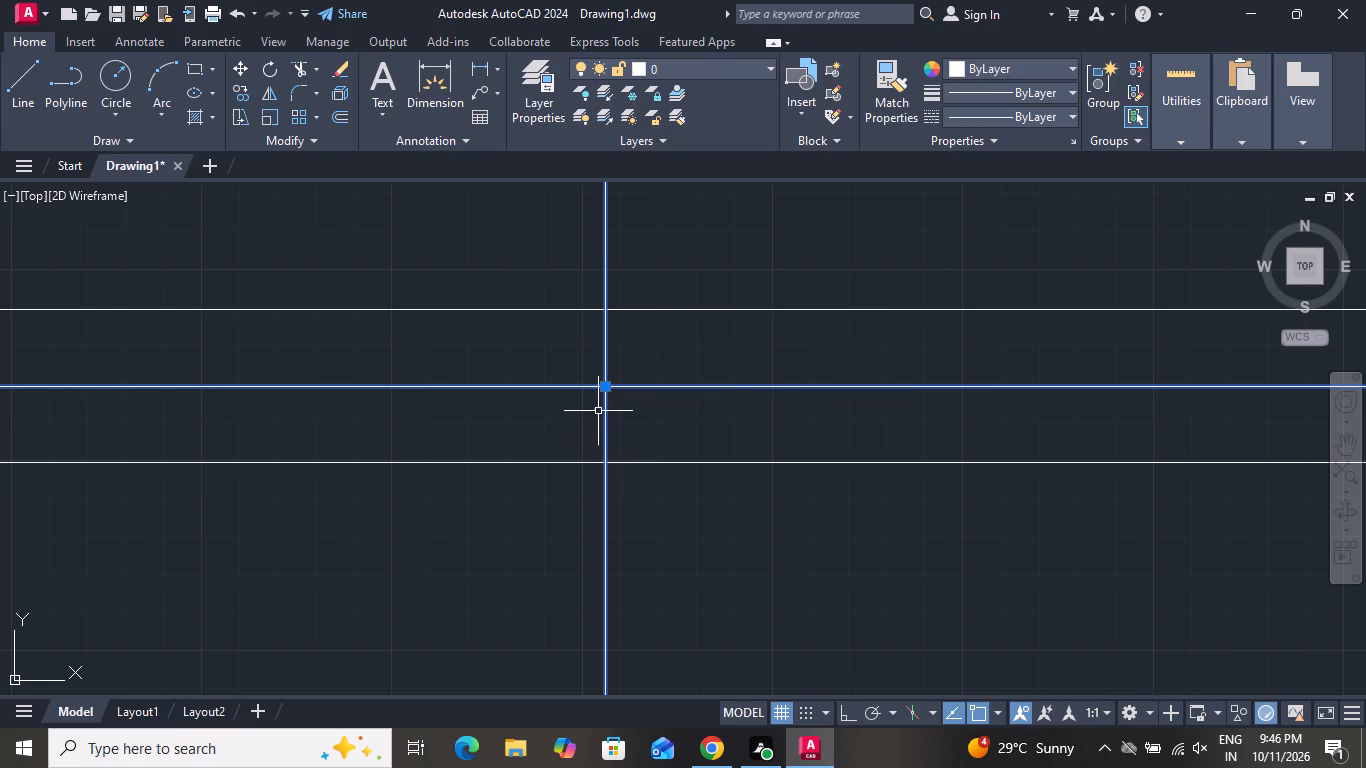
key(Delete)
Draw a horizontal line across the thickness of the upper bedroom's left outer wall at its midpoint.
scroll(595, 419, down, 1)
scroll(595, 419, up, 1)
scroll(595, 419, down, 2)
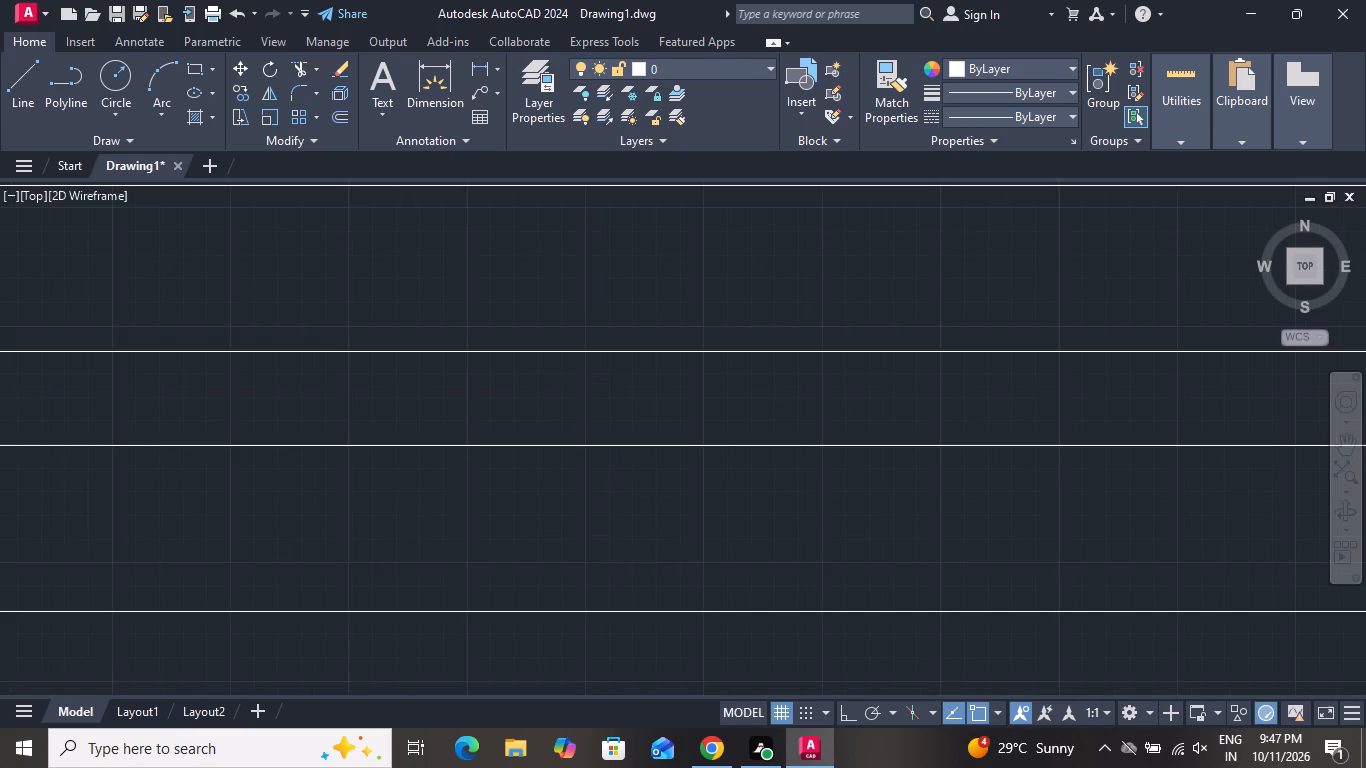
scroll(595, 419, down, 3)
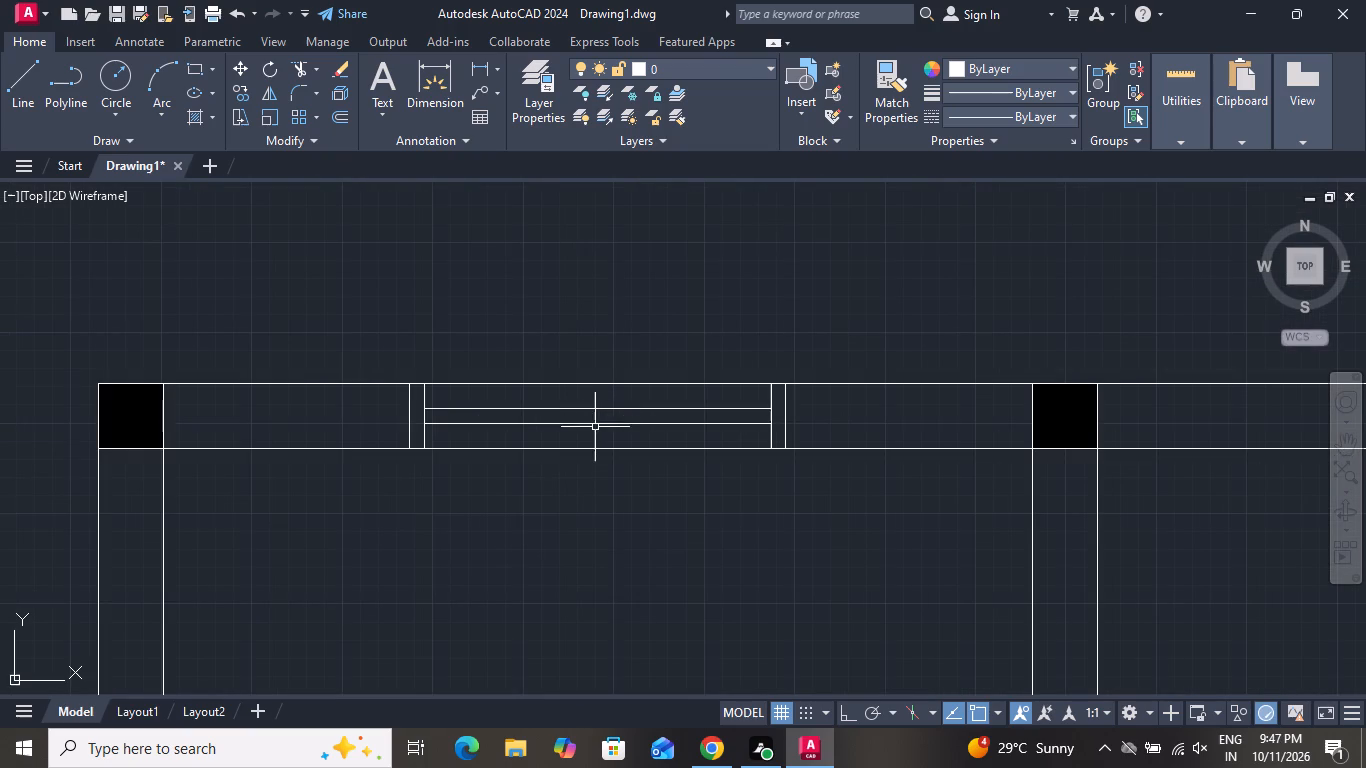
scroll(585, 448, down, 1)
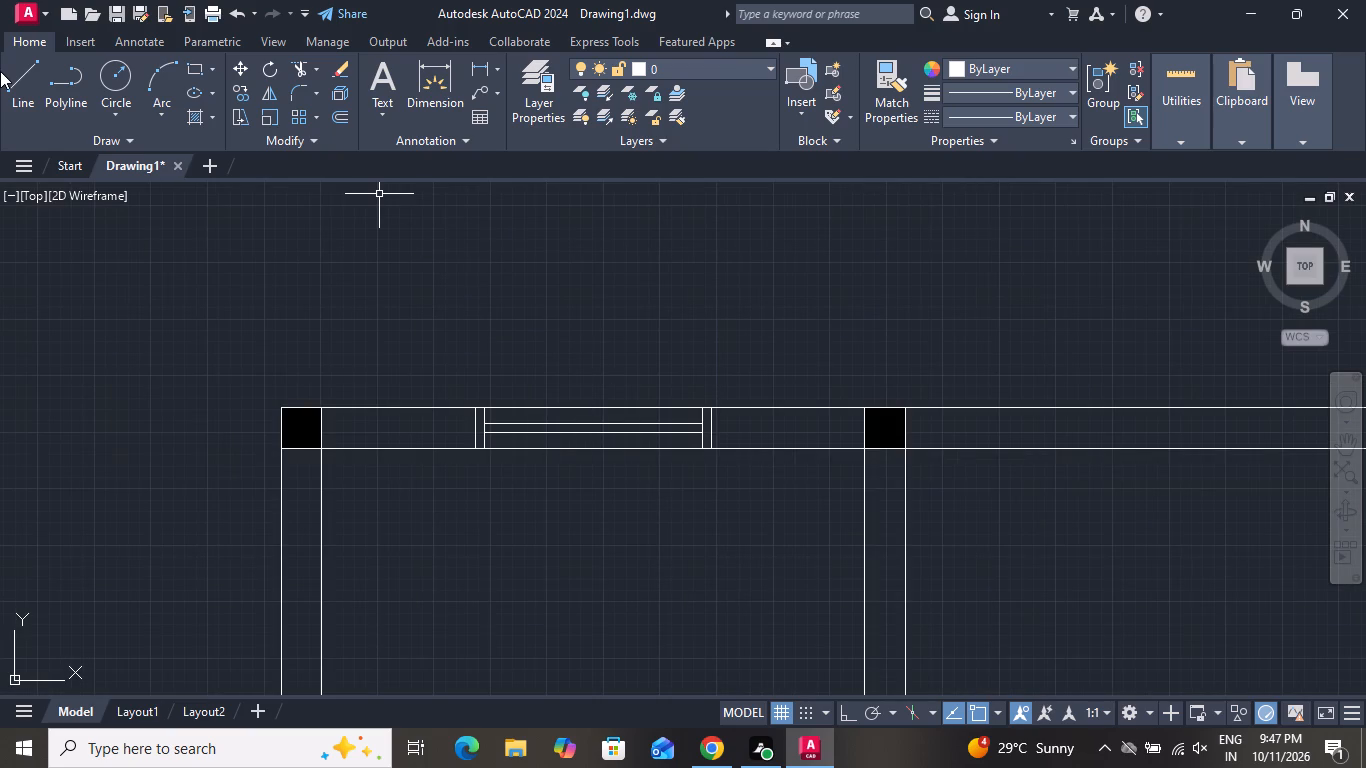
click(28, 85)
scroll(214, 524, down, 2)
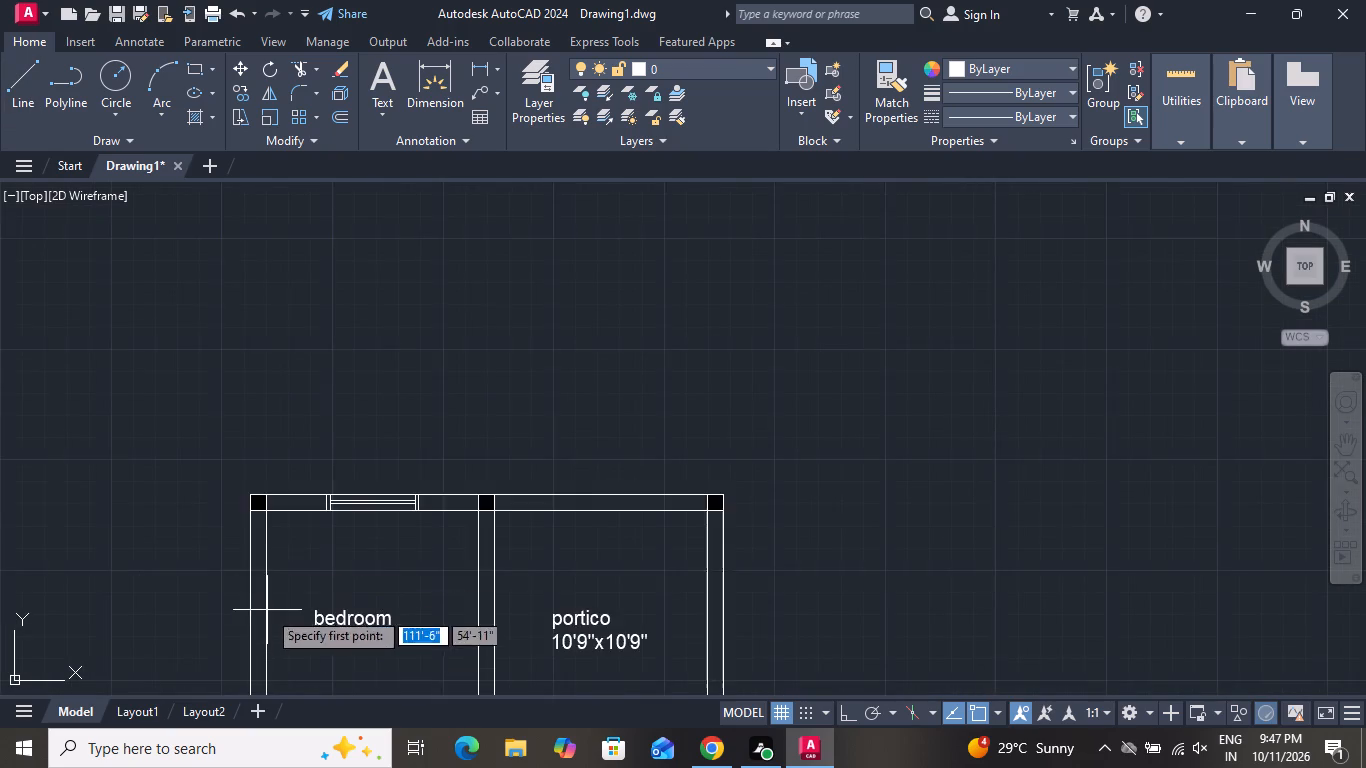
scroll(285, 482, down, 2)
scroll(279, 589, up, 3)
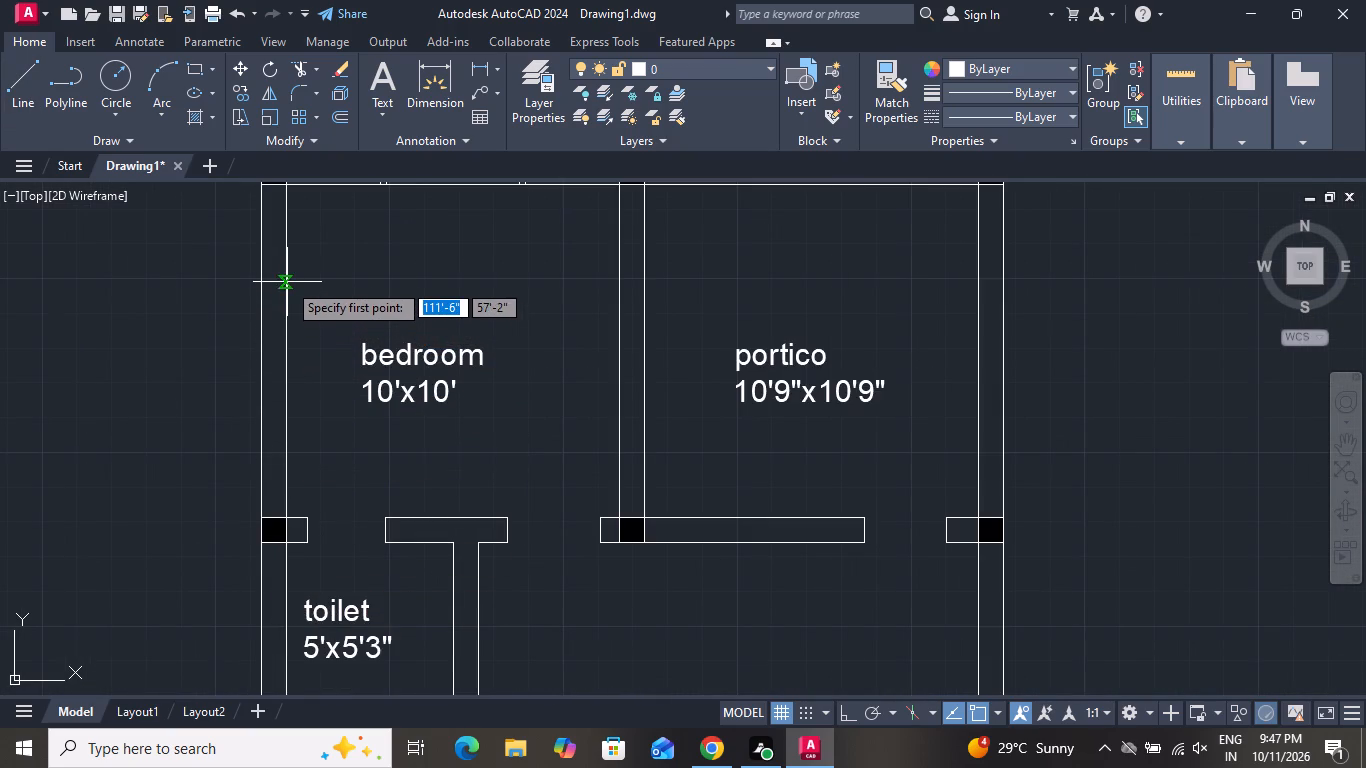
scroll(280, 373, down, 1)
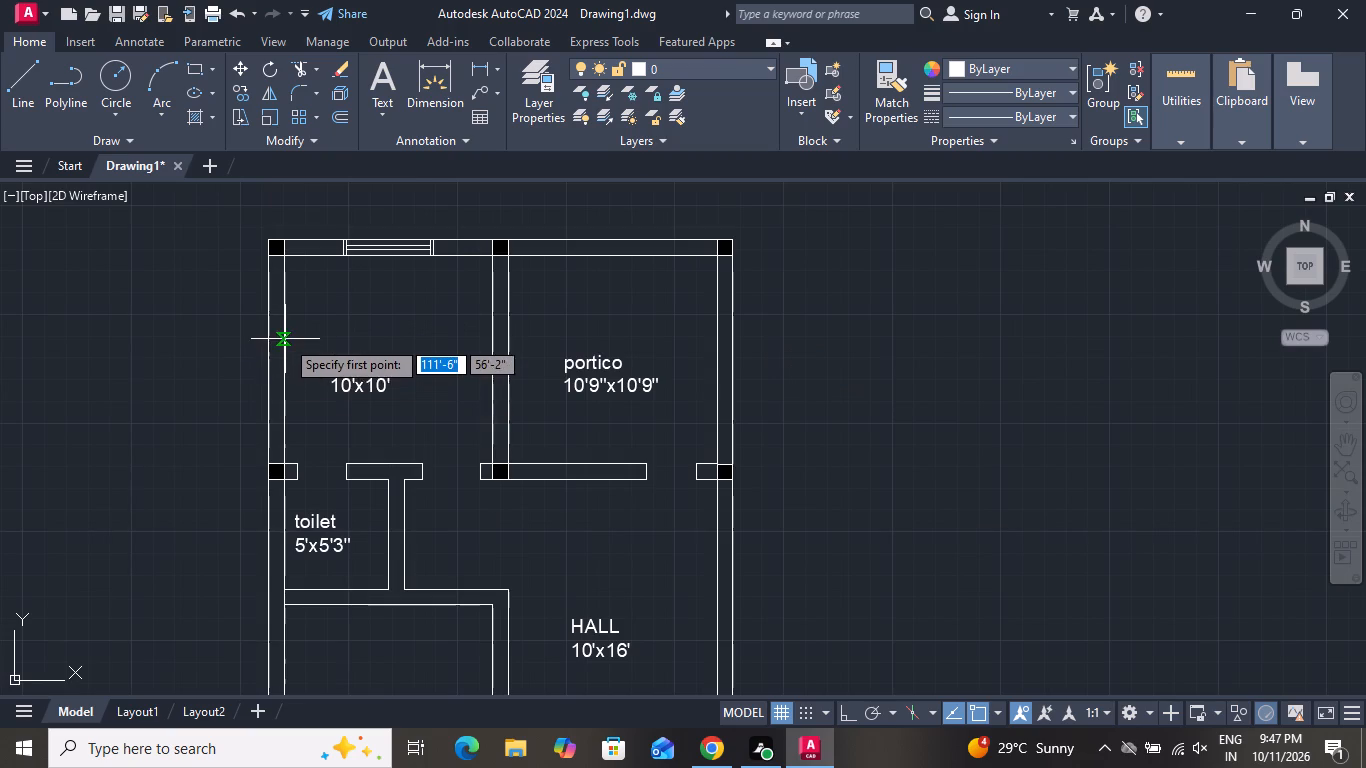
click(285, 361)
scroll(270, 362, up, 2)
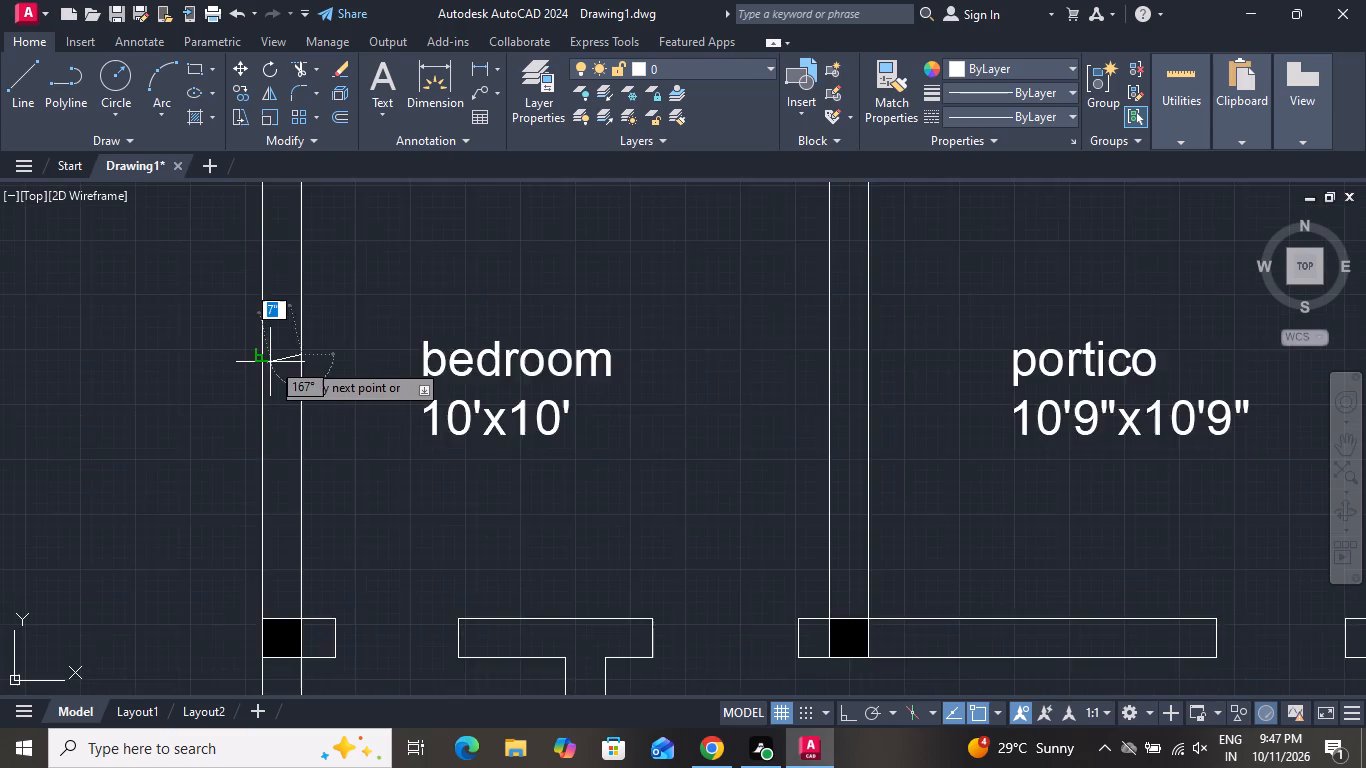
scroll(270, 362, up, 3)
click(229, 332)
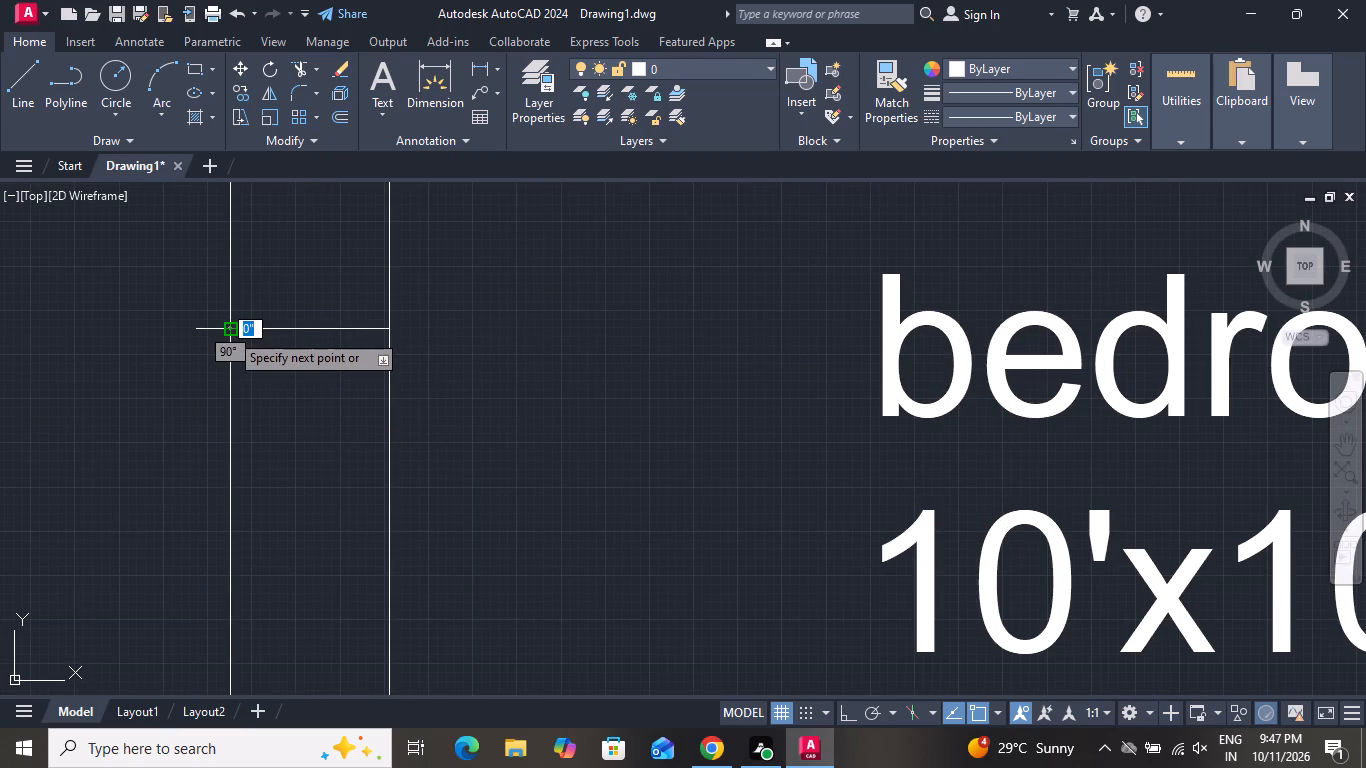
right_click(229, 332)
click(254, 363)
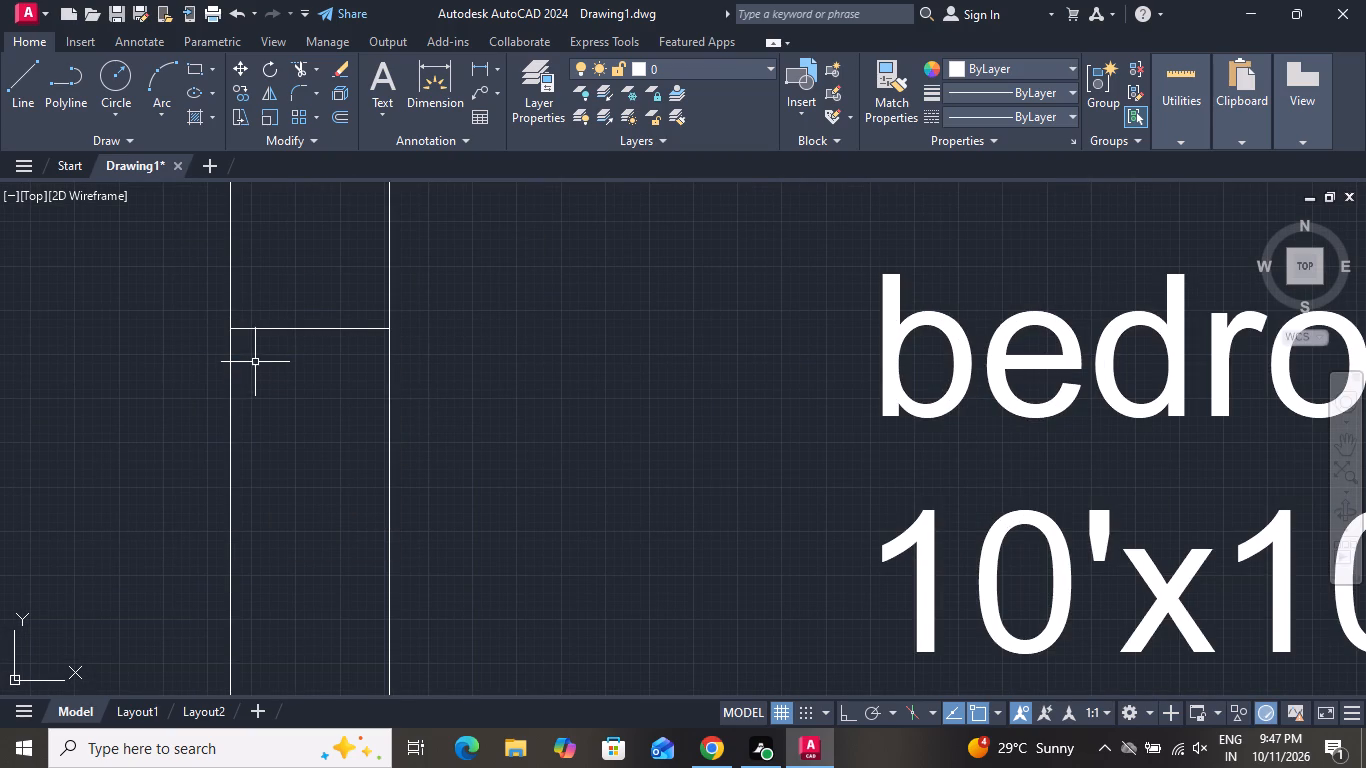
Offset the left wall's centre line by 2' to both sides along the upper bedroom's left wall.
text(o 2')
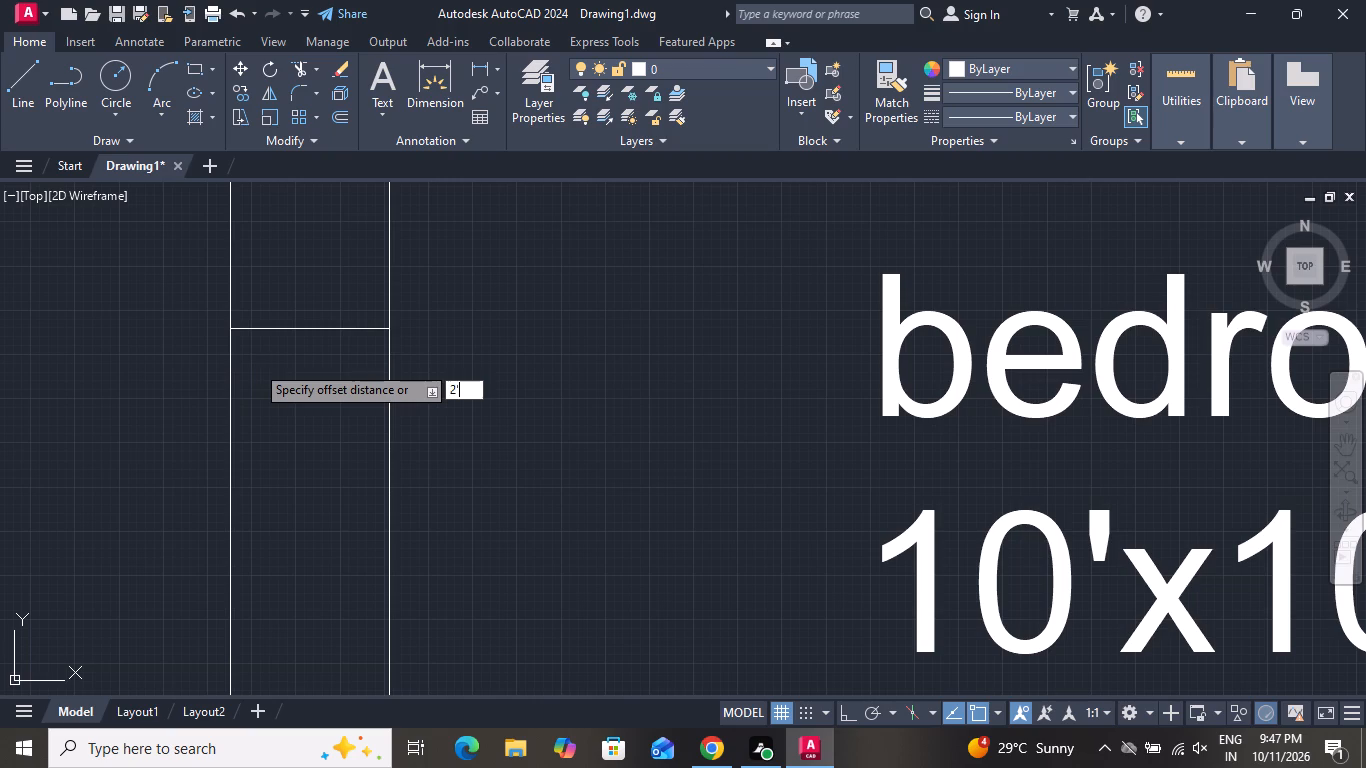
key(Return)
click(280, 328)
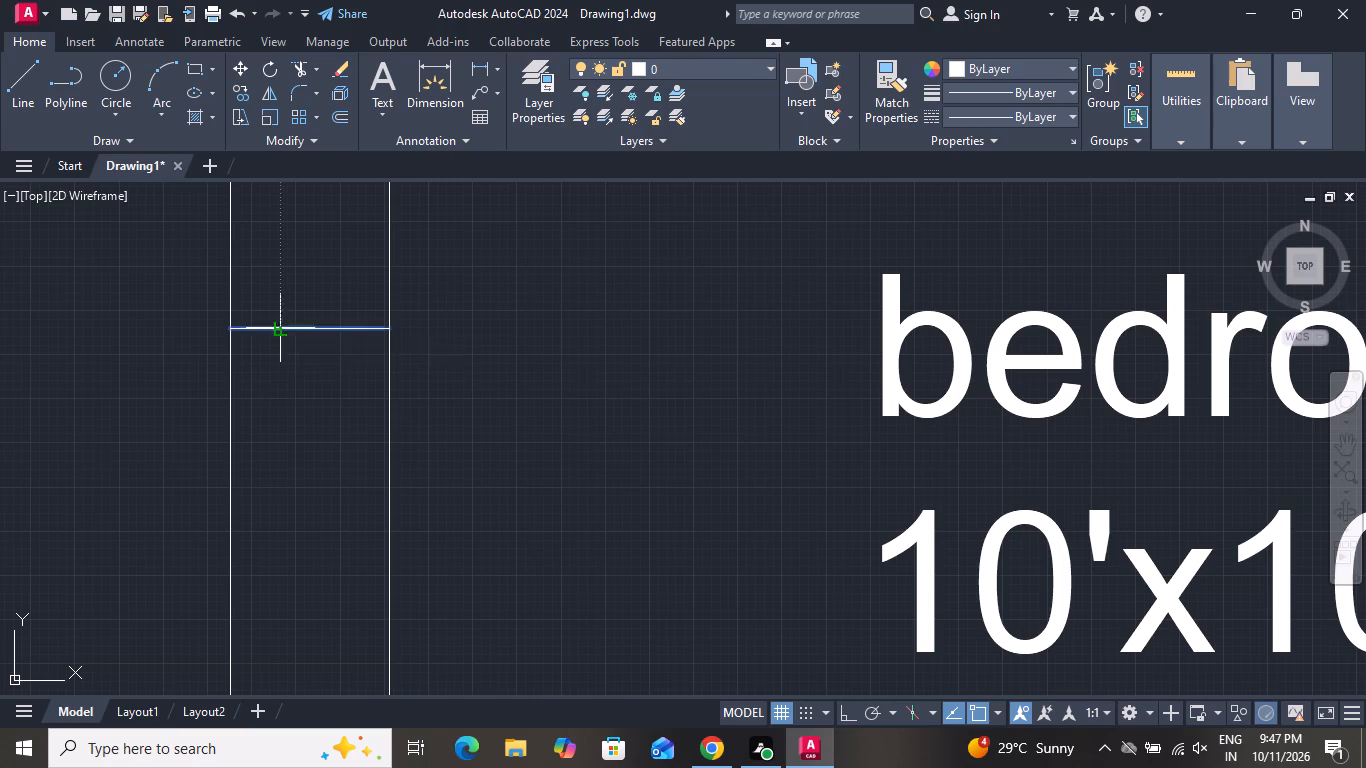
click(281, 385)
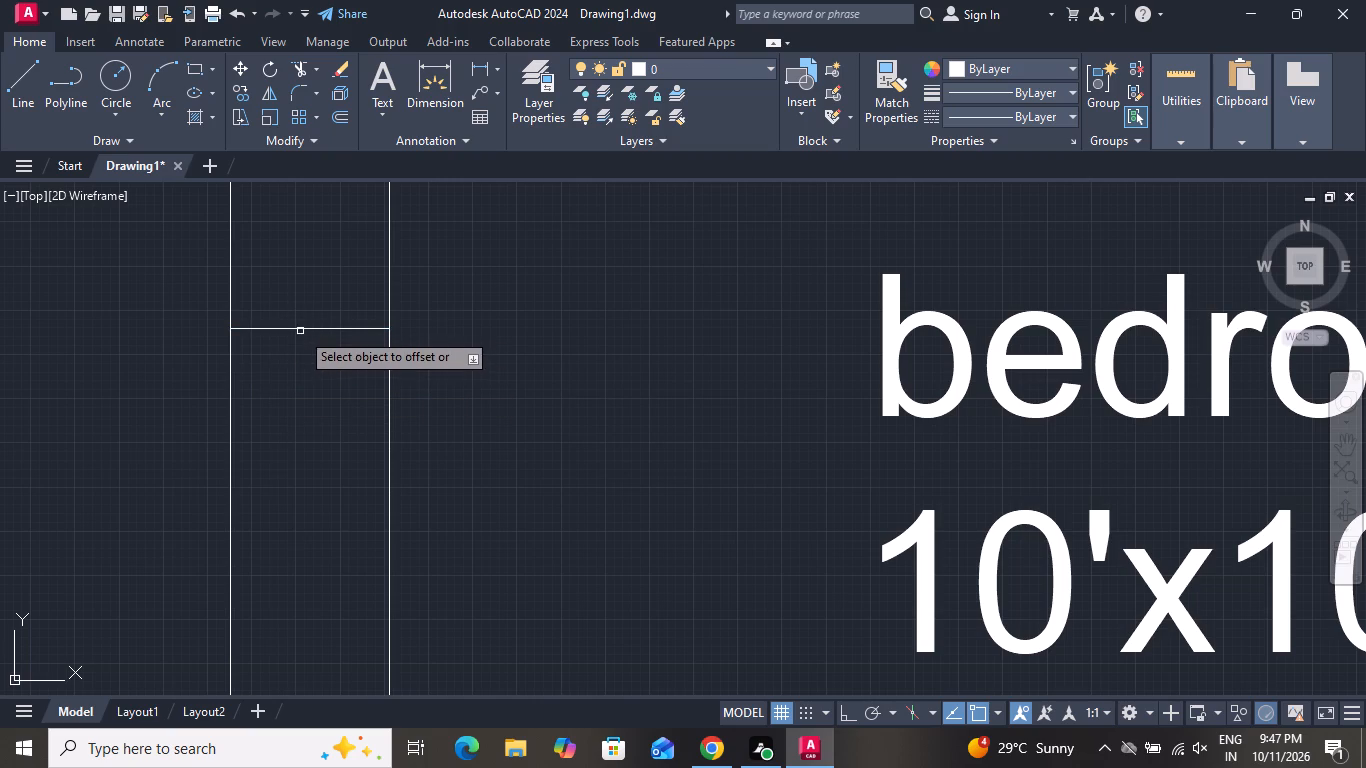
click(300, 331)
click(312, 300)
scroll(315, 301, down, 4)
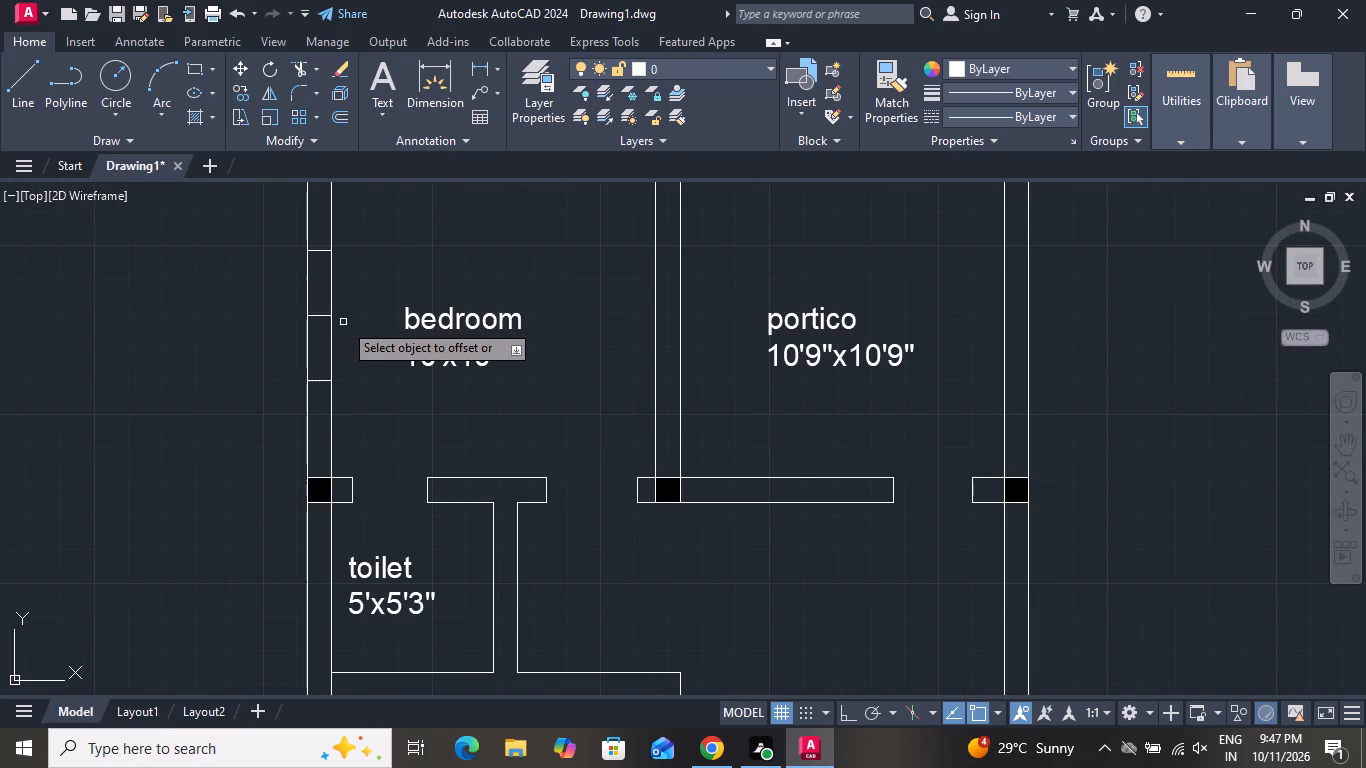
right_click(343, 322)
click(368, 353)
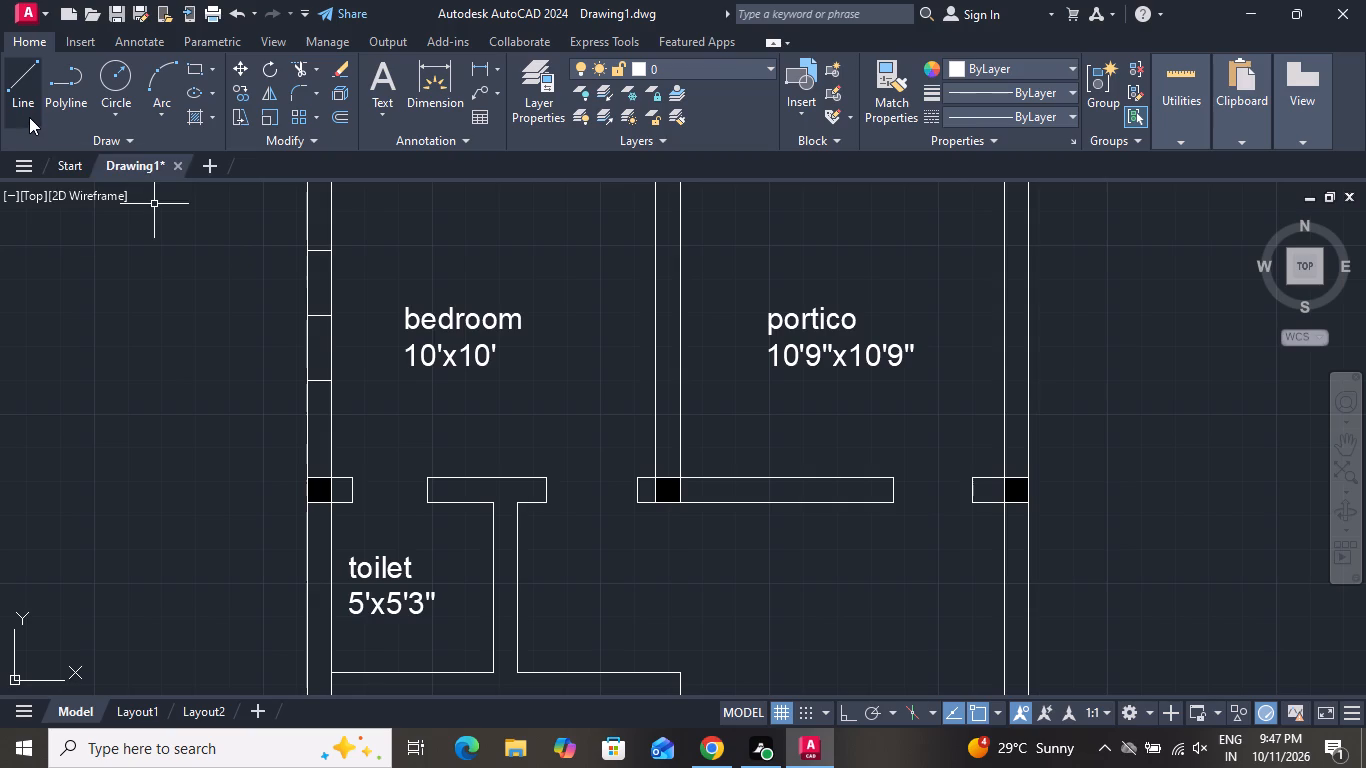
Offset the upper and lower end lines of the bedroom's left wall opening outward by 2".
key(o)
key(space)
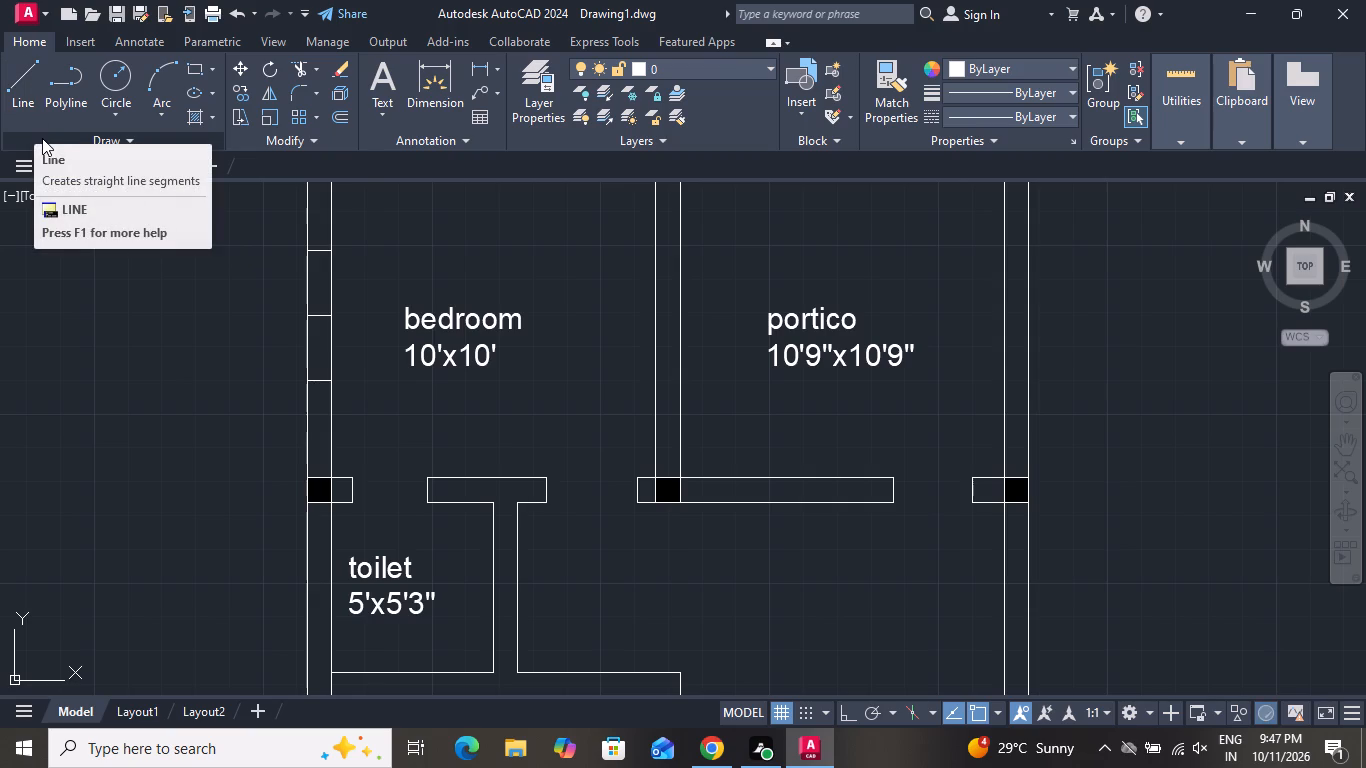
key(2)
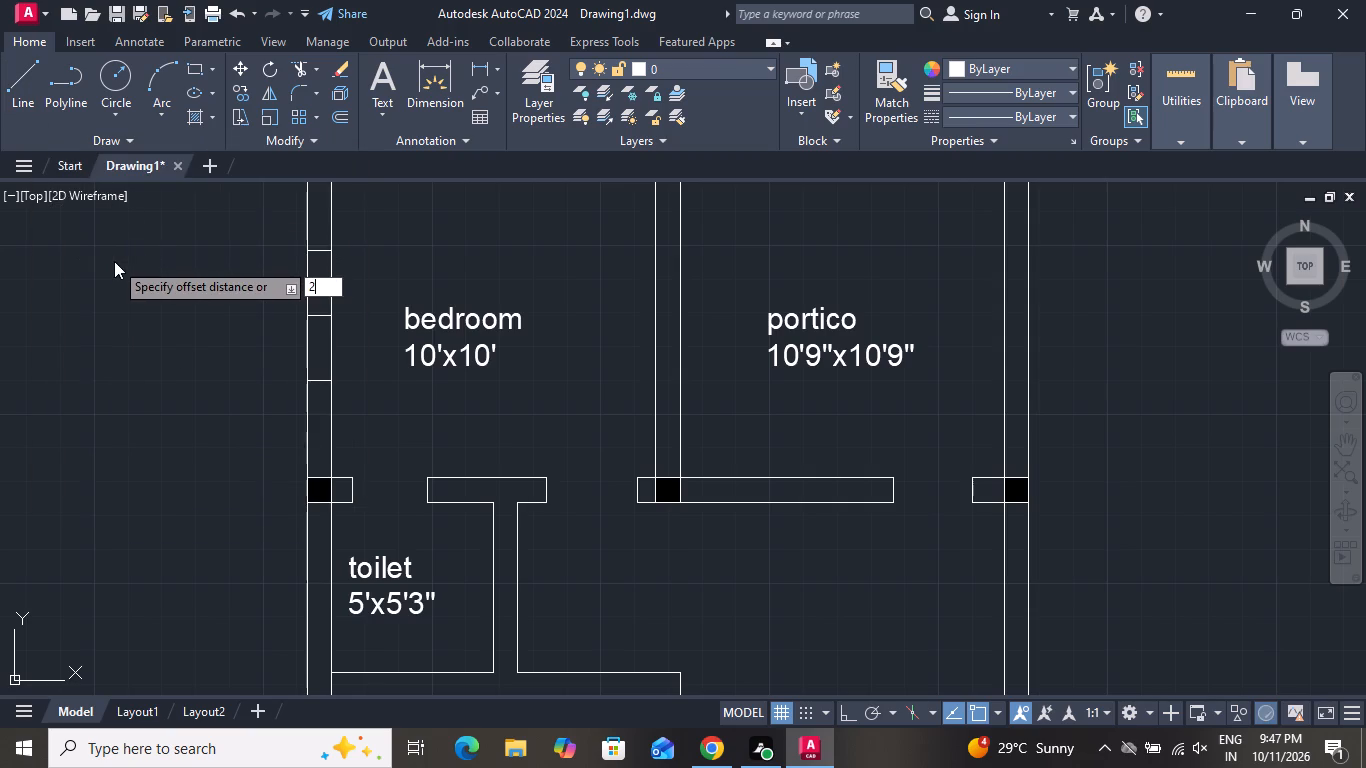
key(shift+quotedbl)
key(Return)
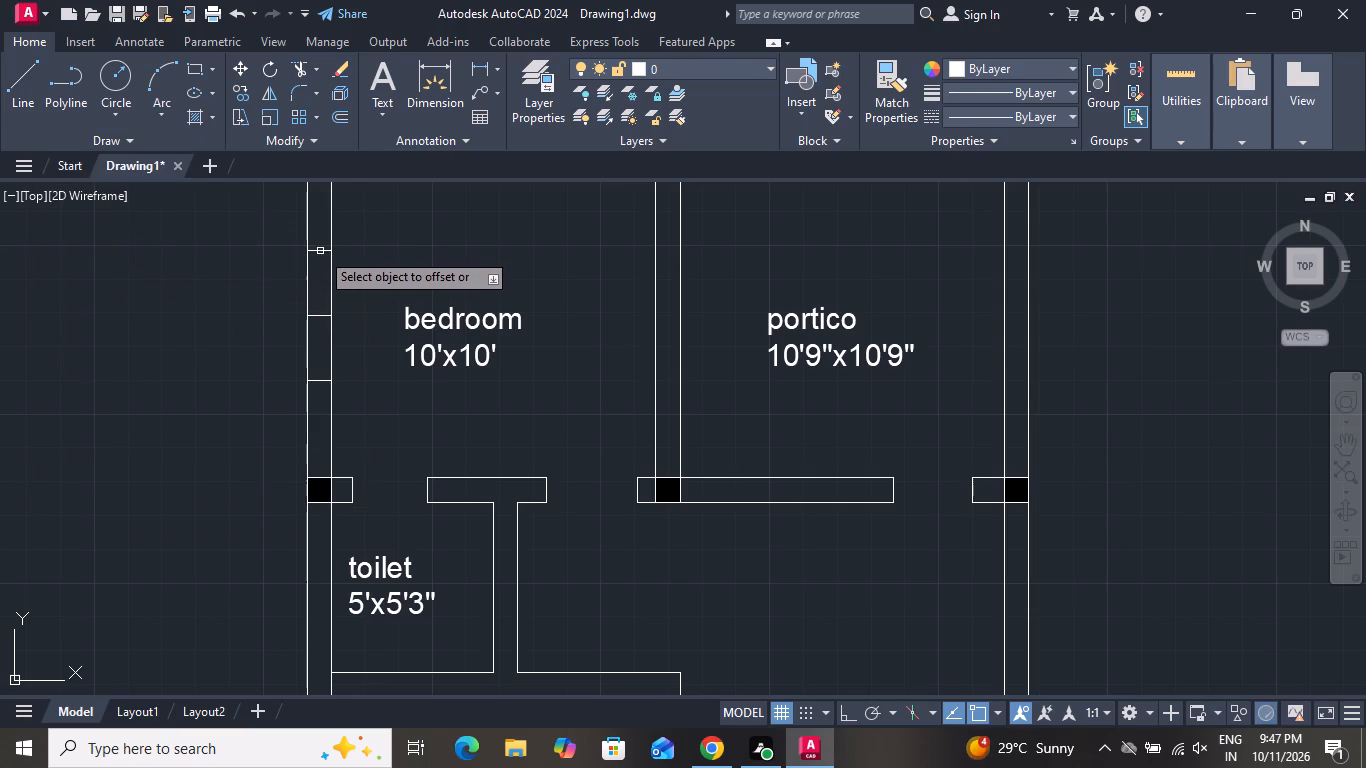
click(320, 251)
click(331, 221)
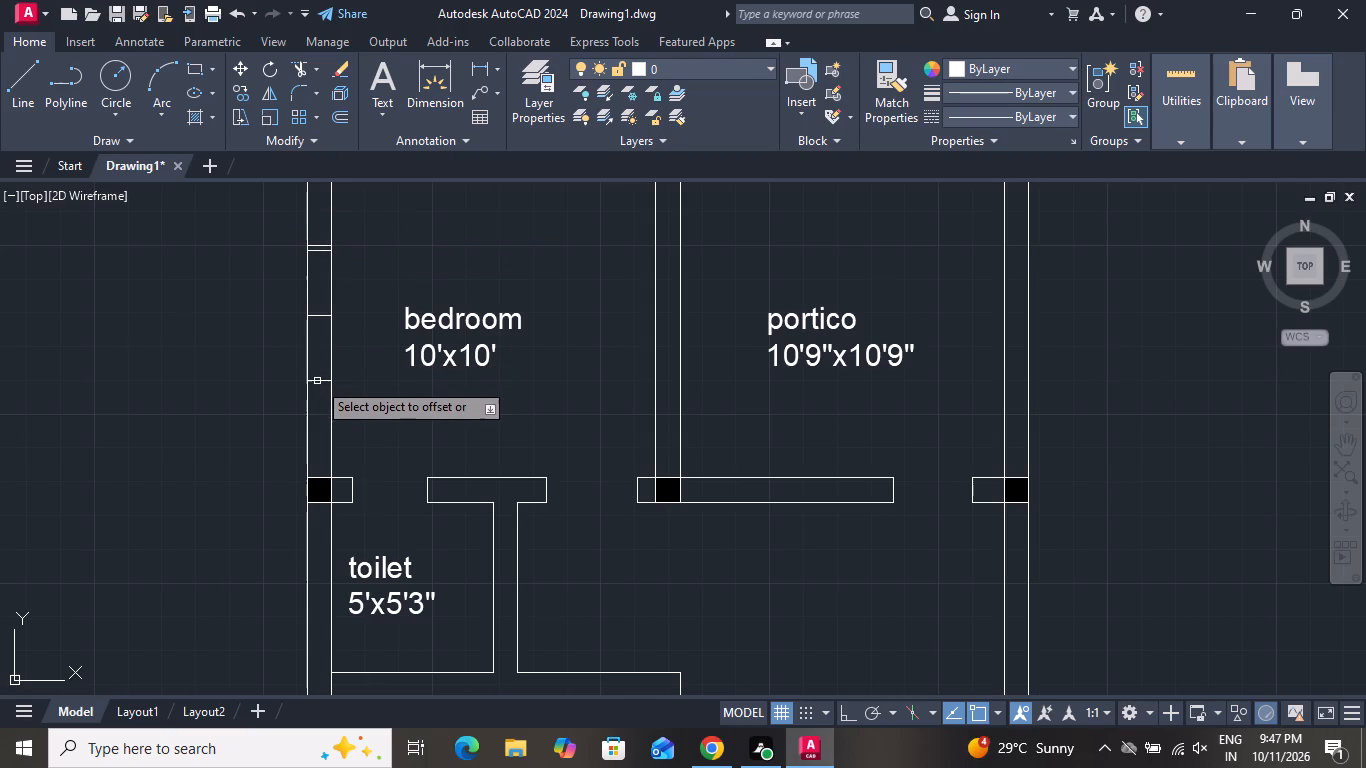
click(318, 388)
click(318, 383)
click(318, 407)
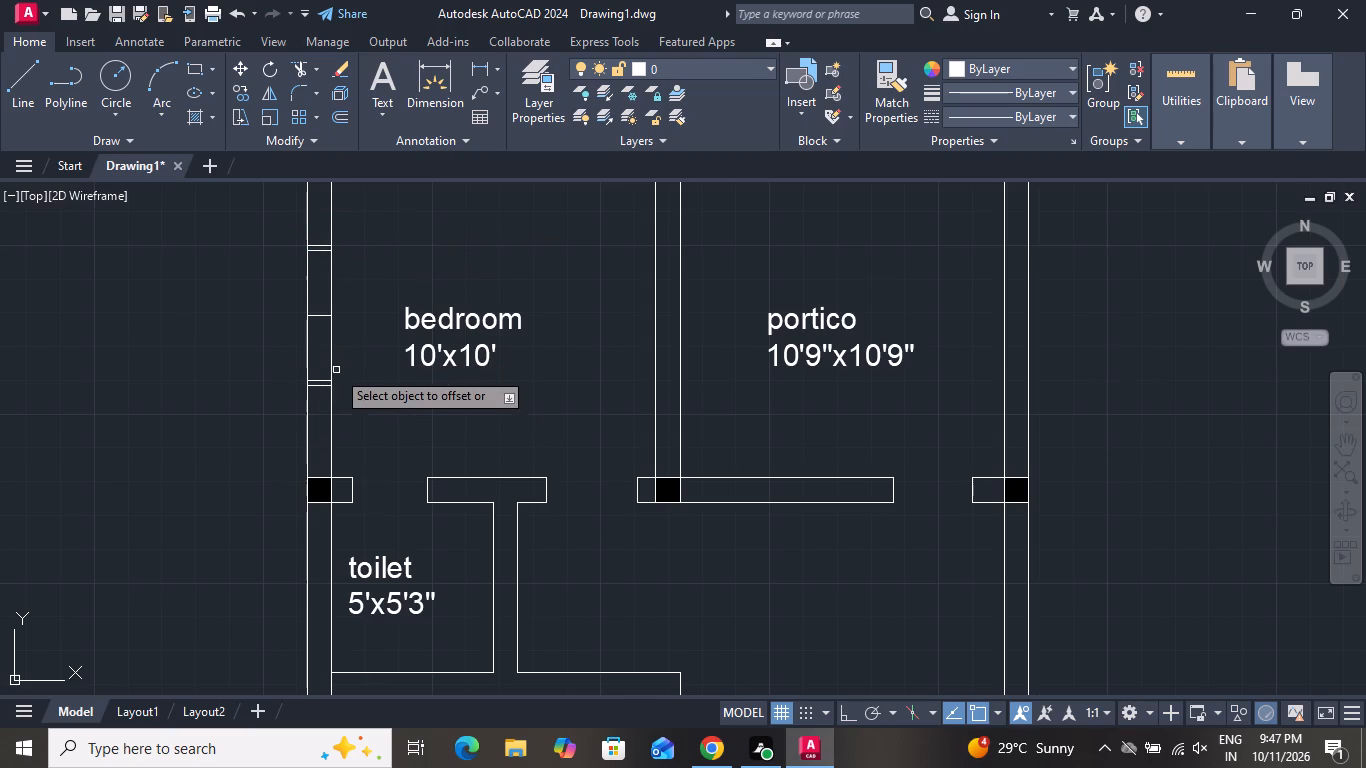
right_click(329, 358)
click(344, 383)
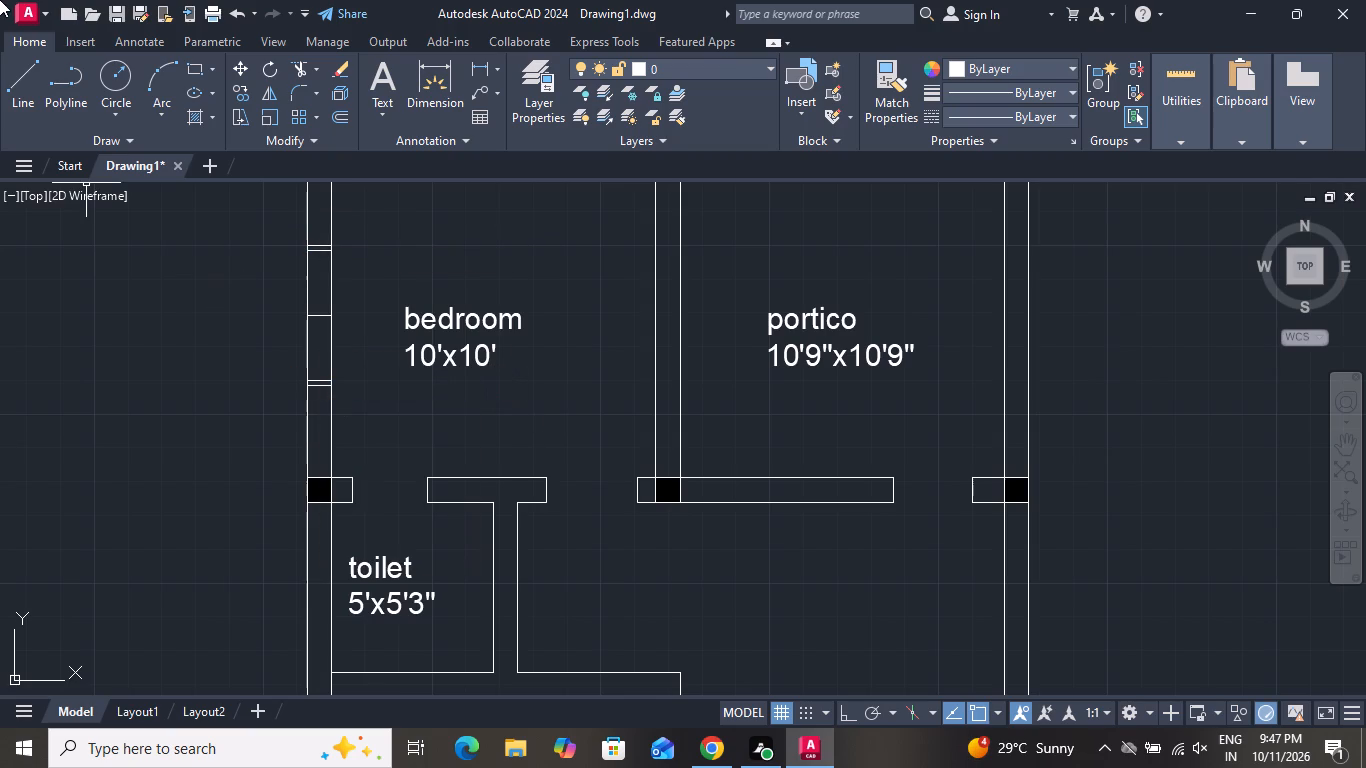
Draw a vertical line through the middle of the bedroom's left wall opening, joining the midpoints of its inner end lines.
click(33, 75)
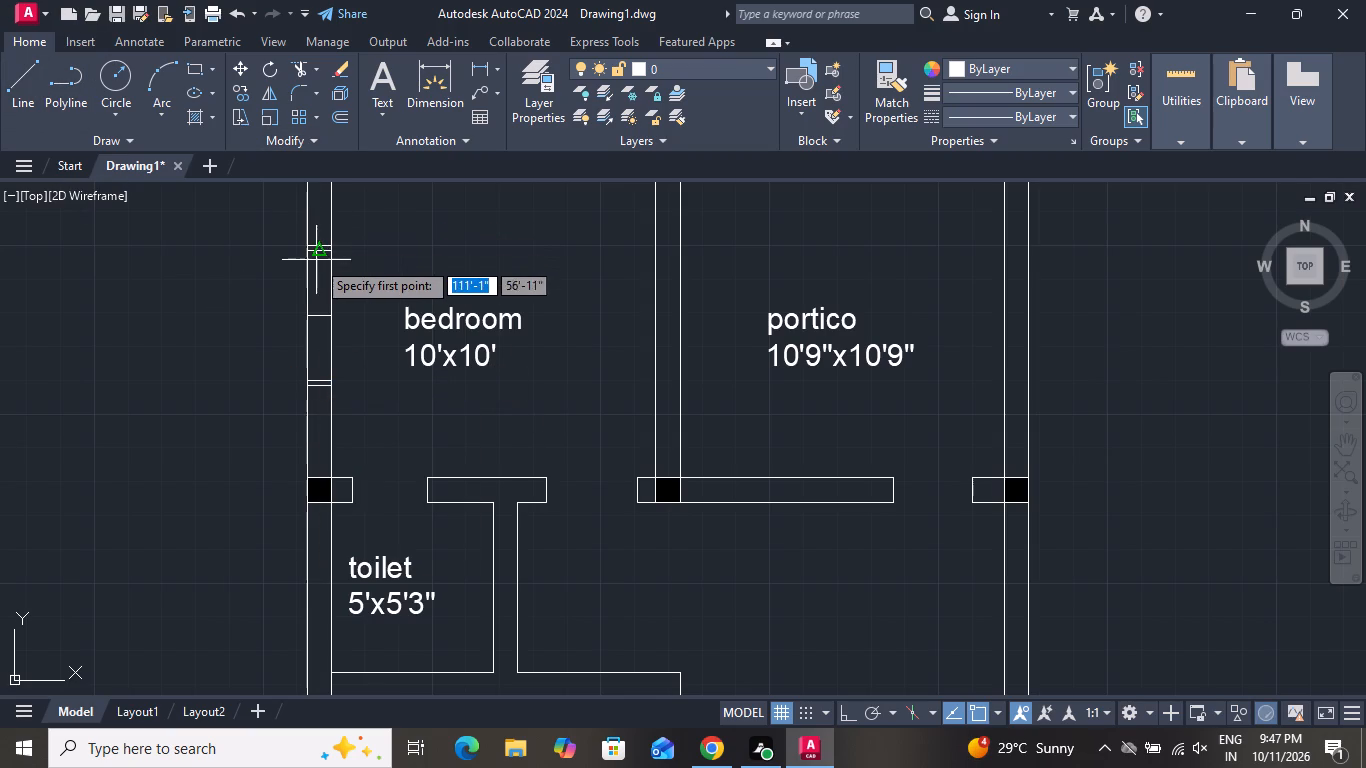
click(319, 256)
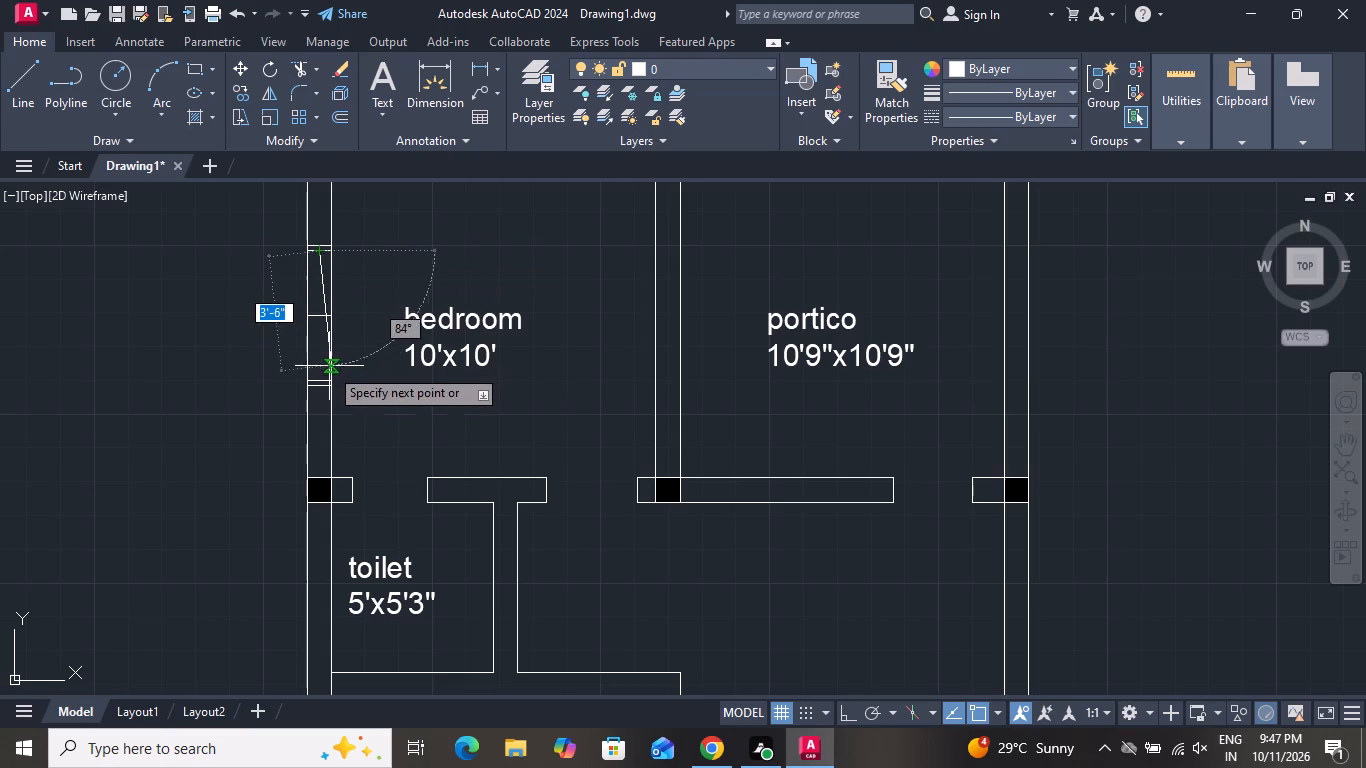
click(321, 375)
right_click(321, 374)
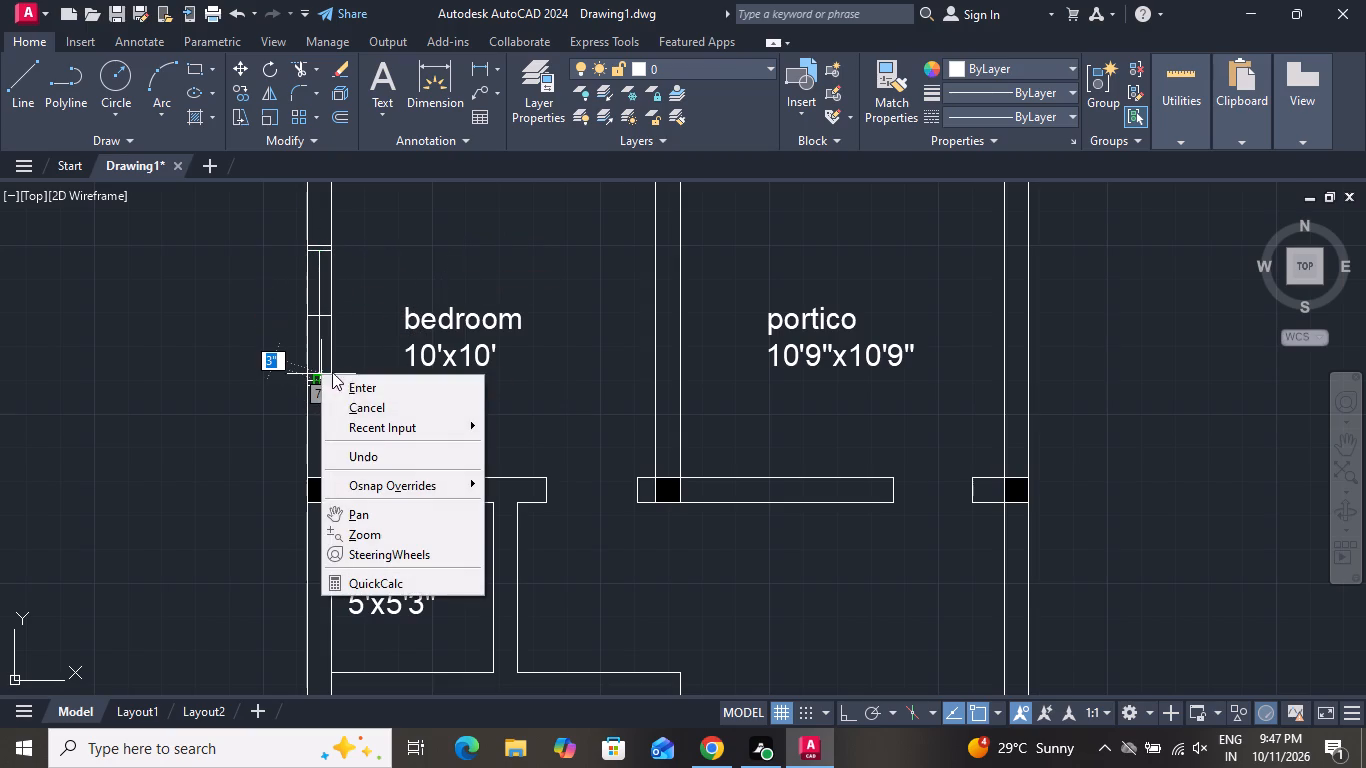
click(352, 406)
Offset the vertical line inside the bedroom's left wall opening by 1" to both sides.
scroll(317, 274, up, 3)
key(o)
key(space)
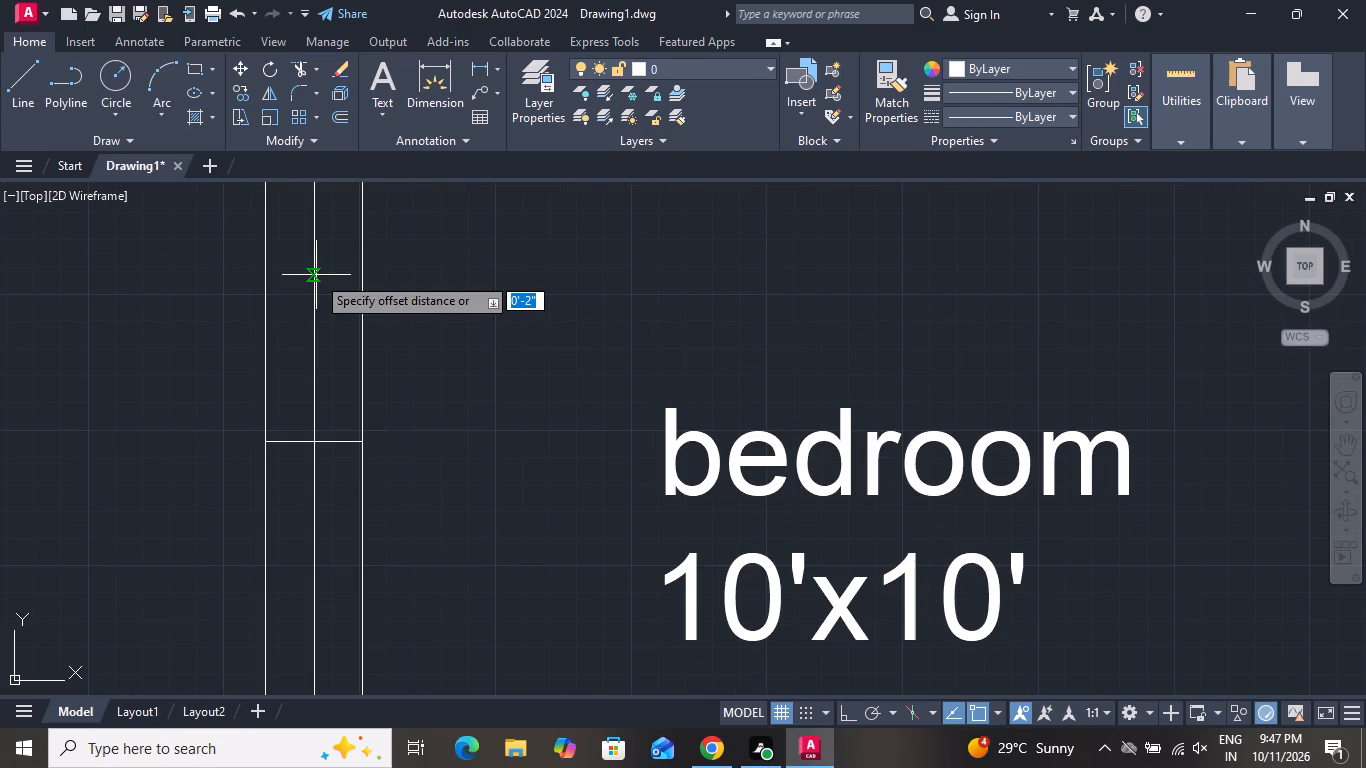
key(1)
key(shift+quotedbl)
key(Return)
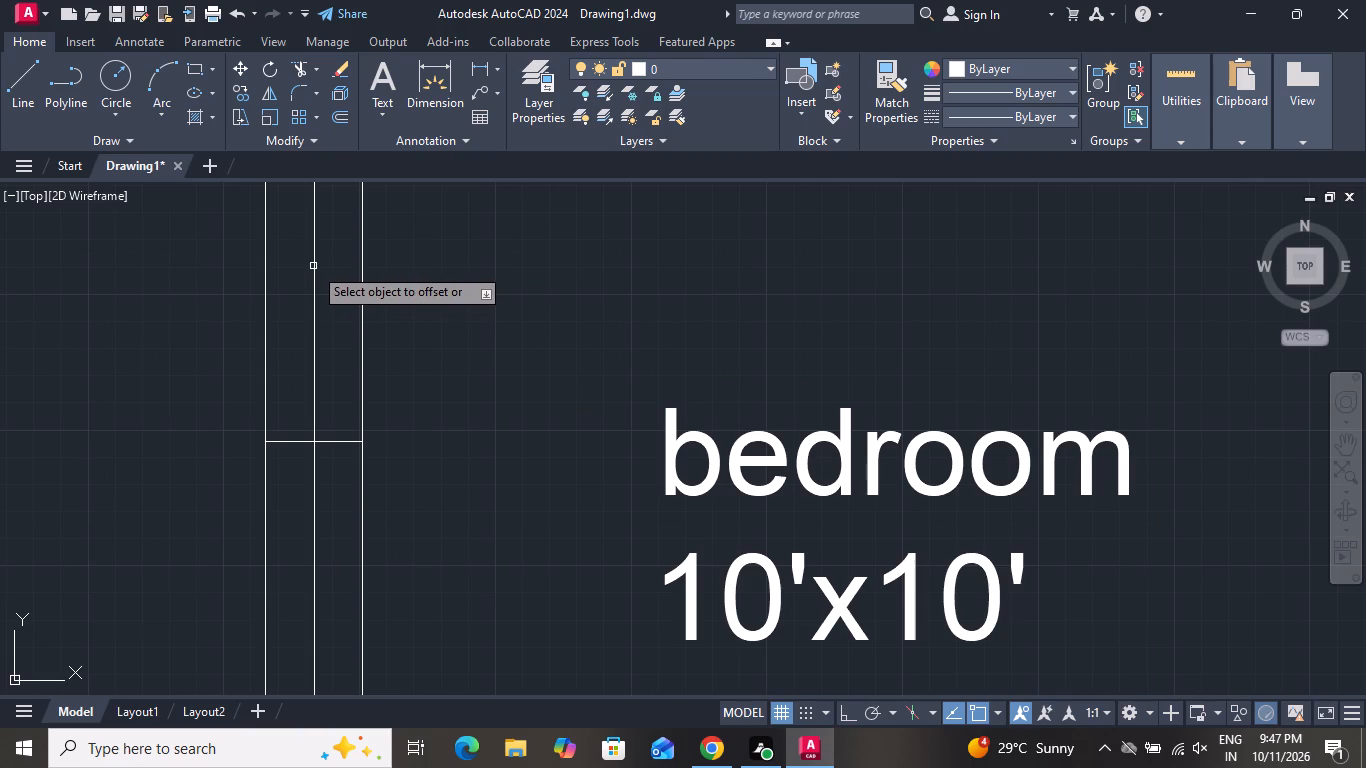
click(313, 266)
click(330, 263)
click(313, 276)
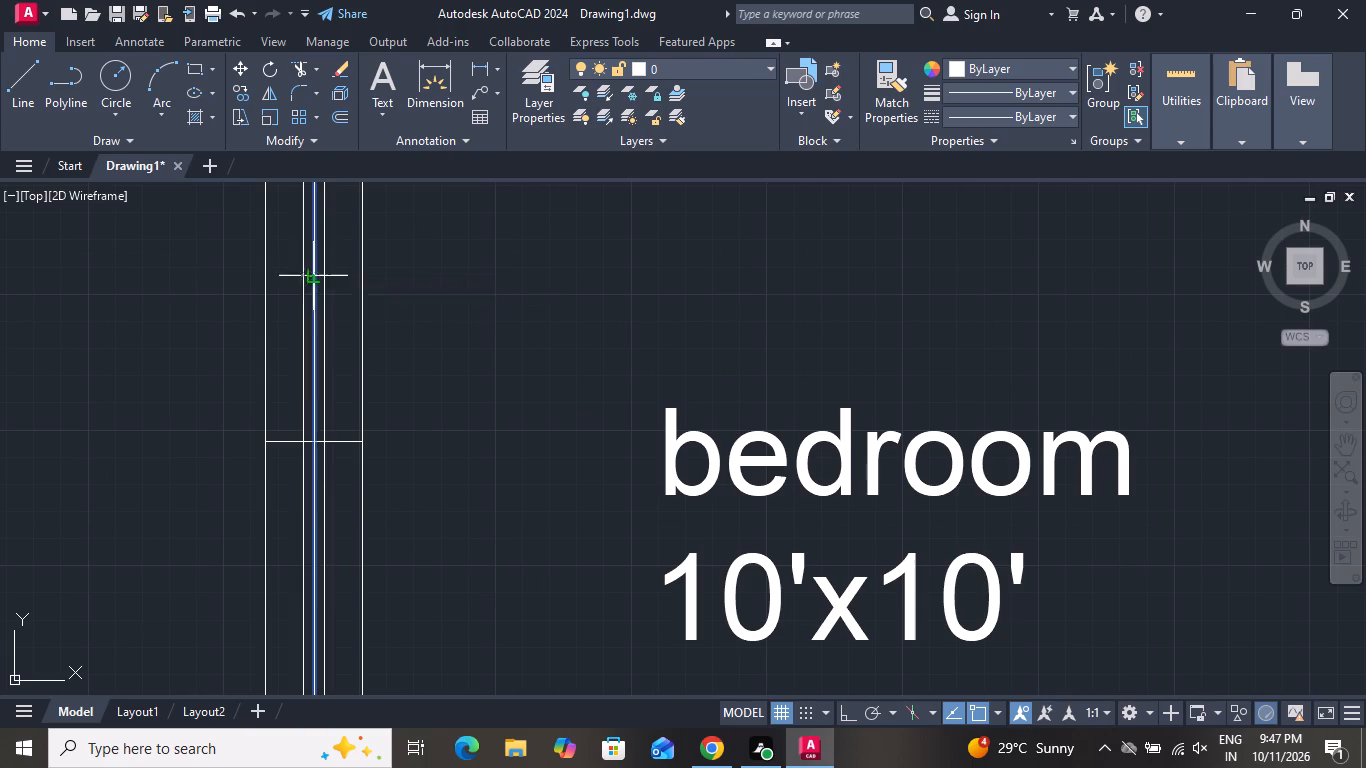
click(282, 277)
right_click(282, 278)
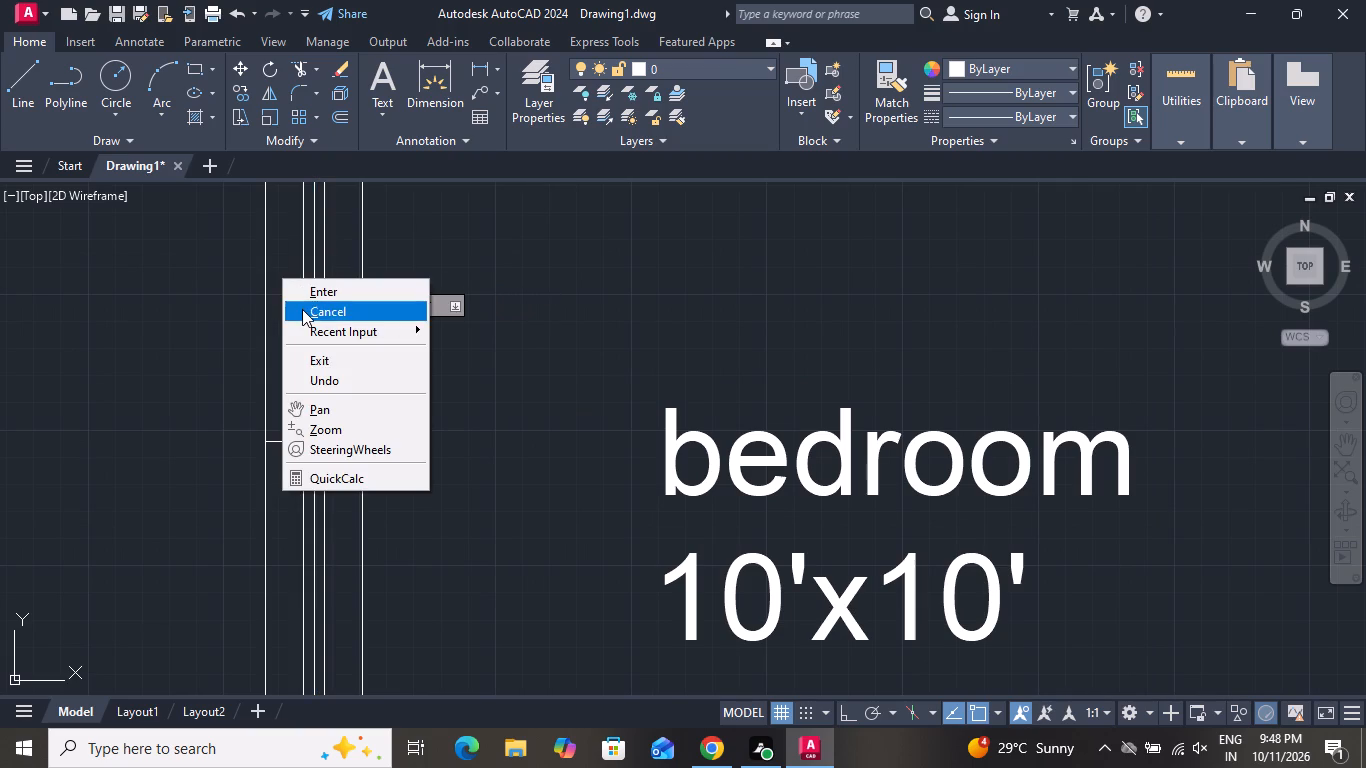
click(302, 309)
Delete the horizontal centre line and the middle one of the three vertical lines in the bedroom's left wall opening.
scroll(298, 418, up, 4)
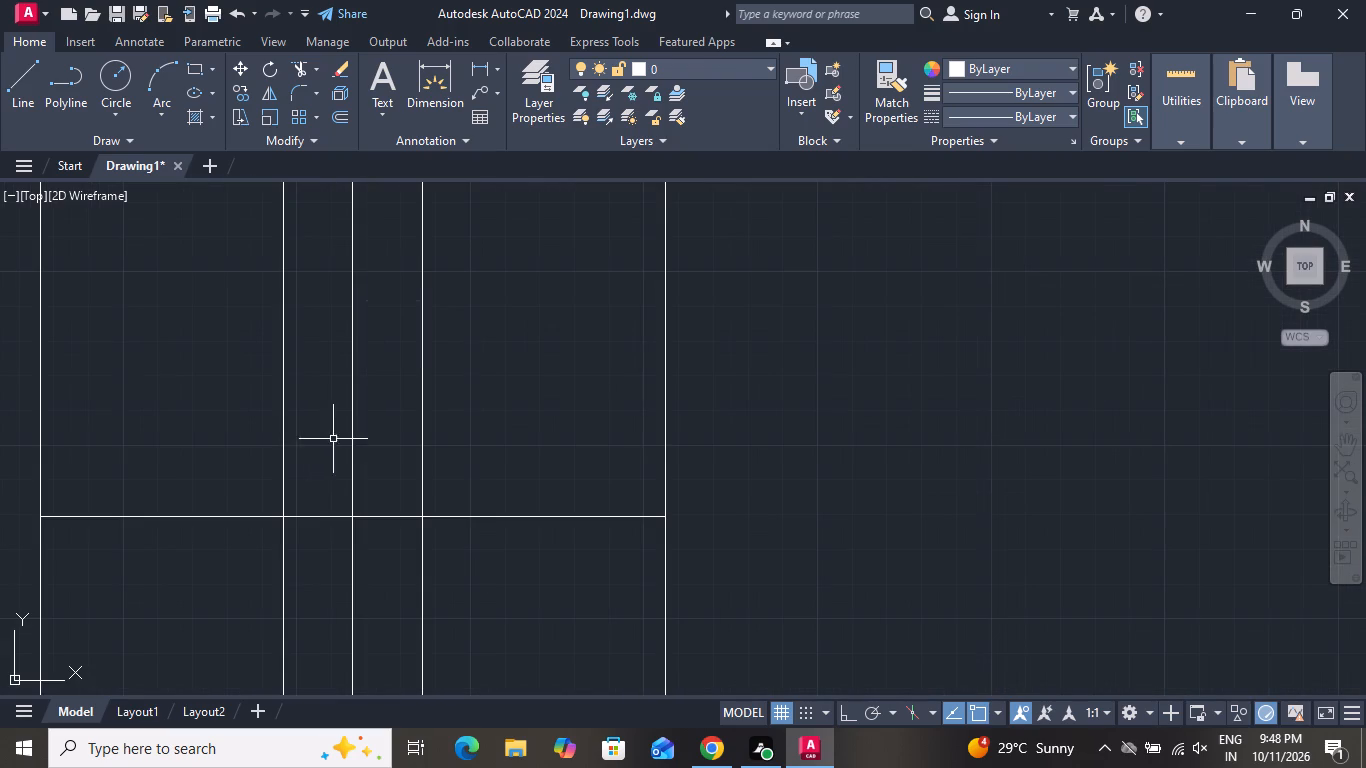
click(375, 435)
click(330, 542)
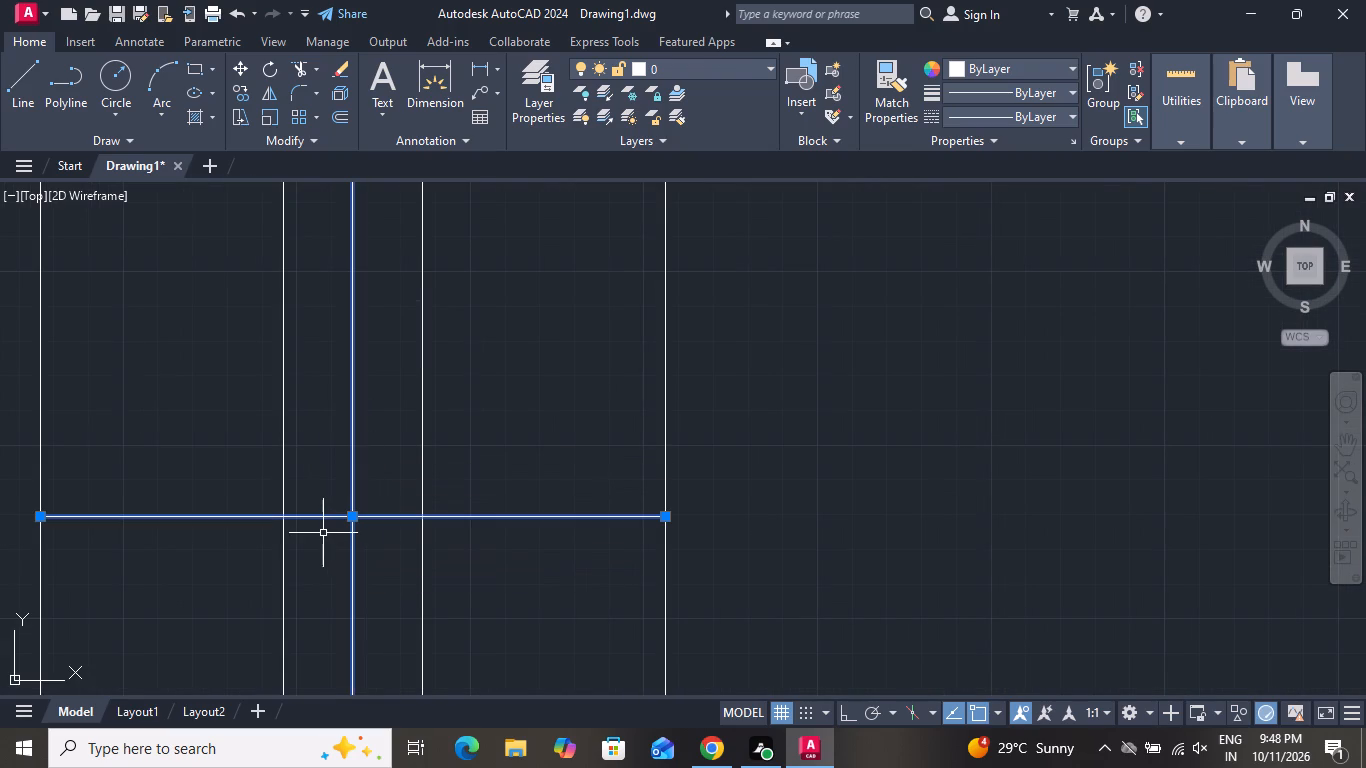
key(Delete)
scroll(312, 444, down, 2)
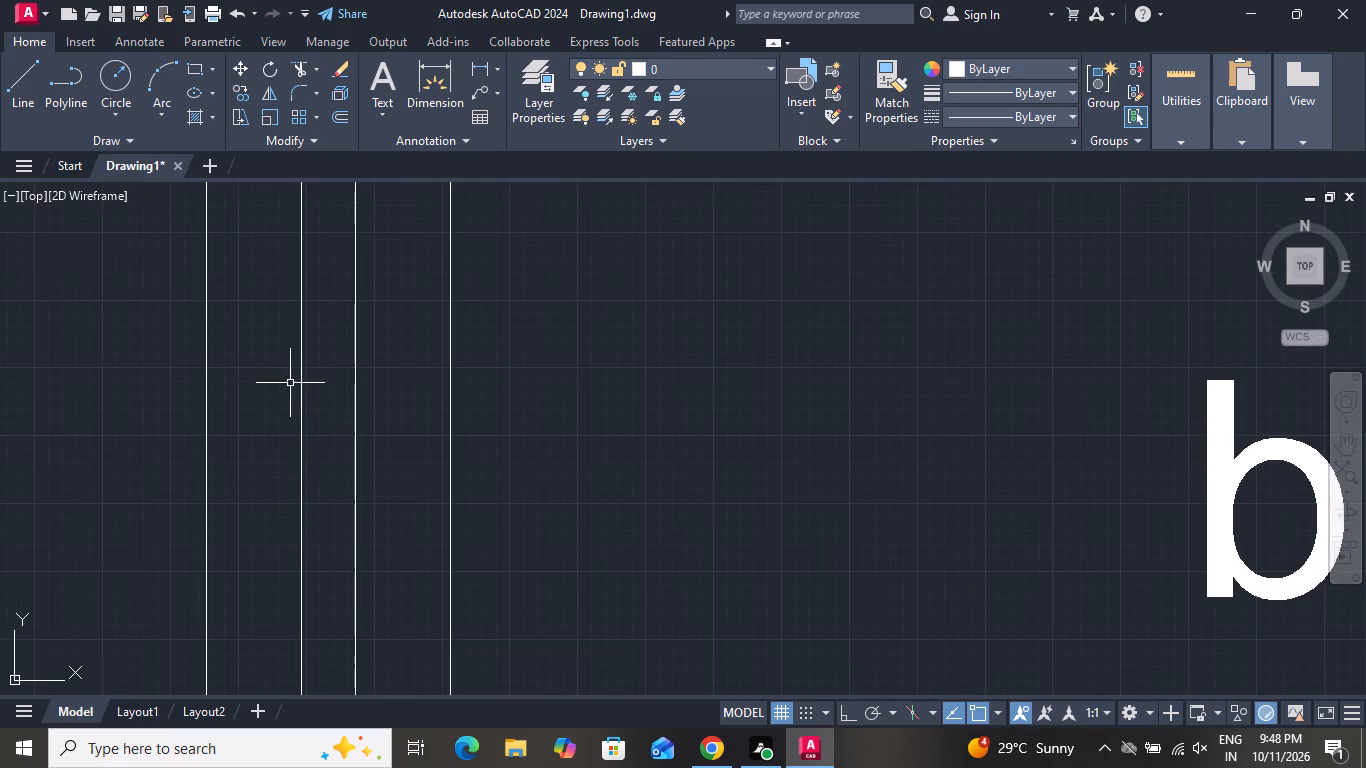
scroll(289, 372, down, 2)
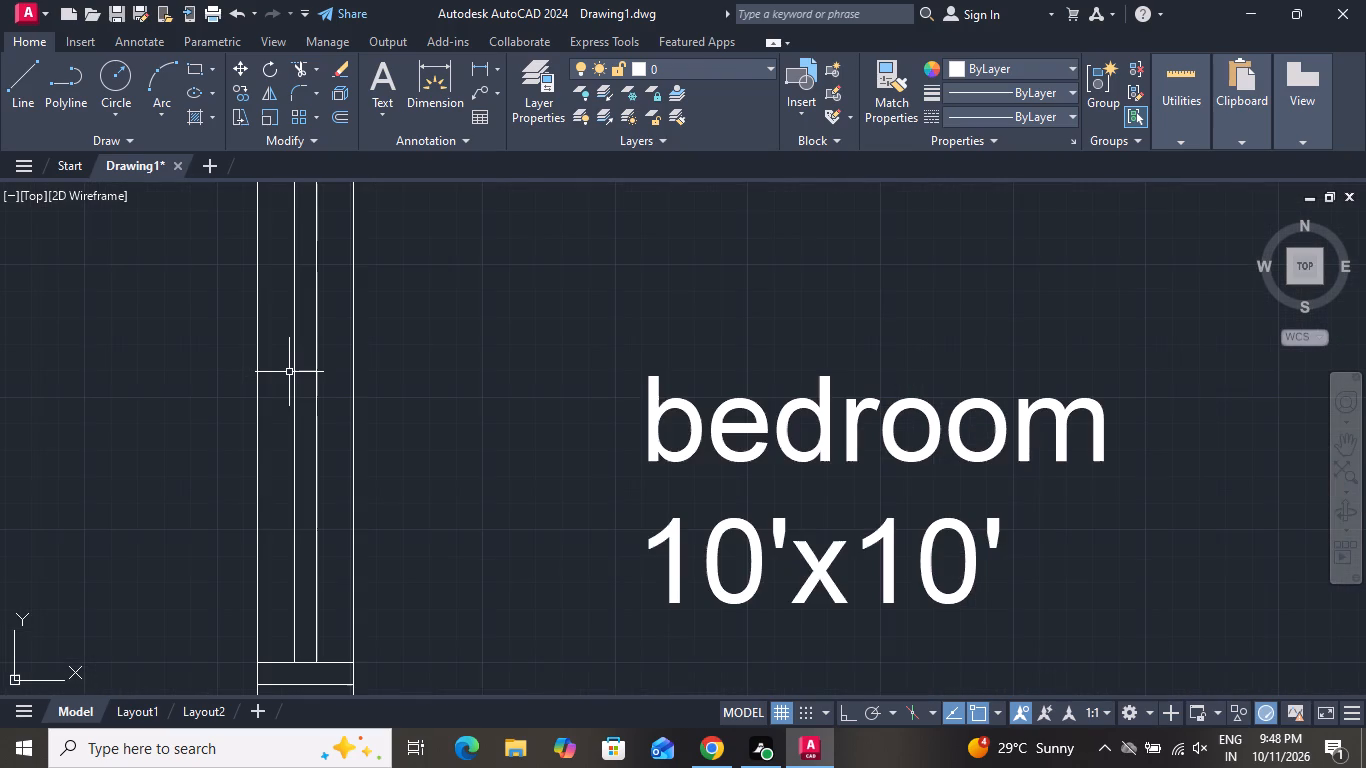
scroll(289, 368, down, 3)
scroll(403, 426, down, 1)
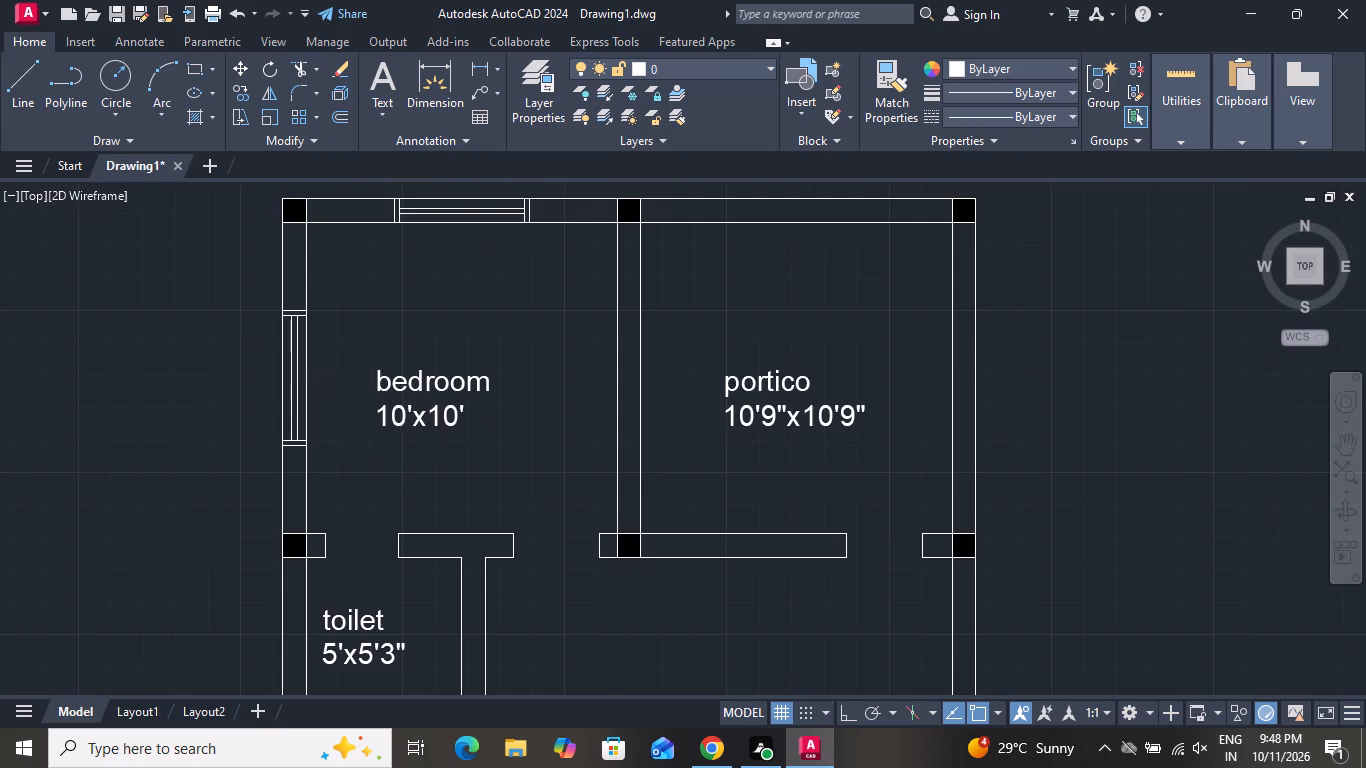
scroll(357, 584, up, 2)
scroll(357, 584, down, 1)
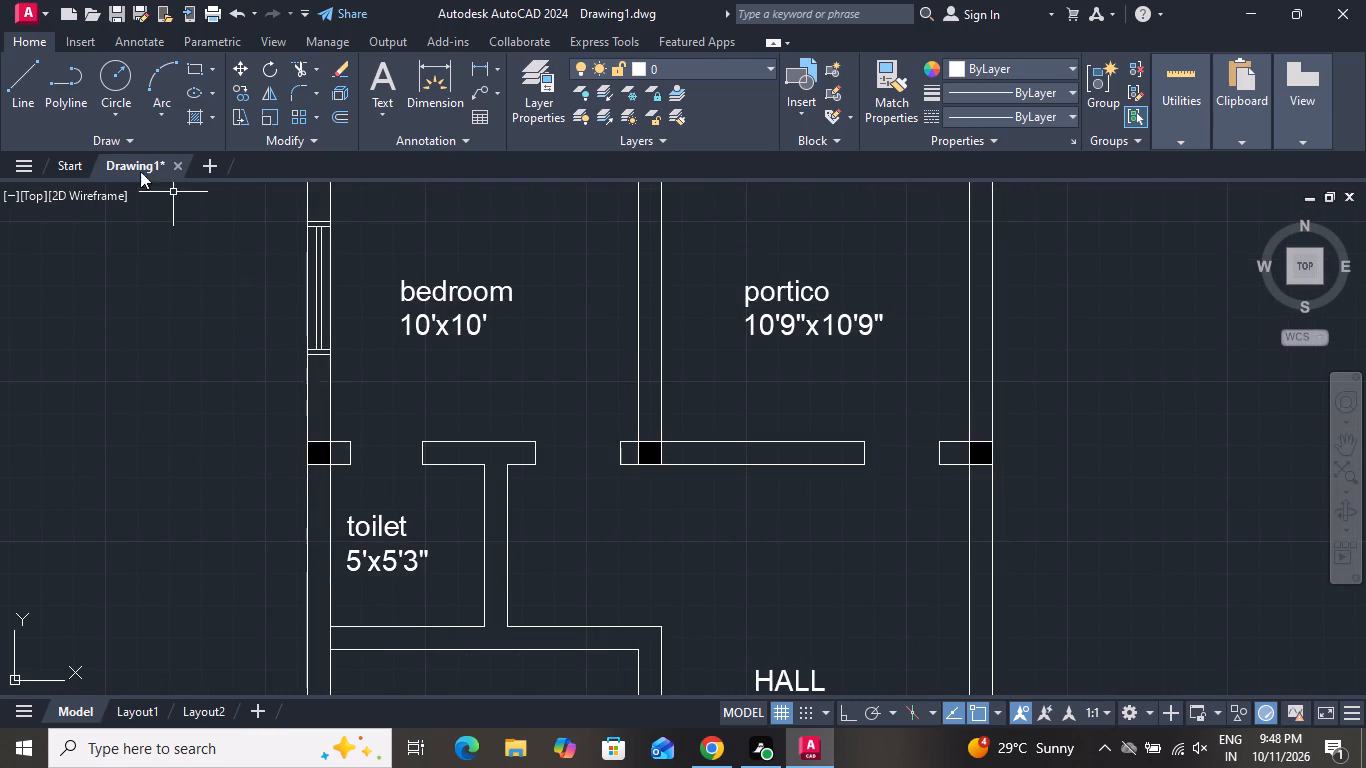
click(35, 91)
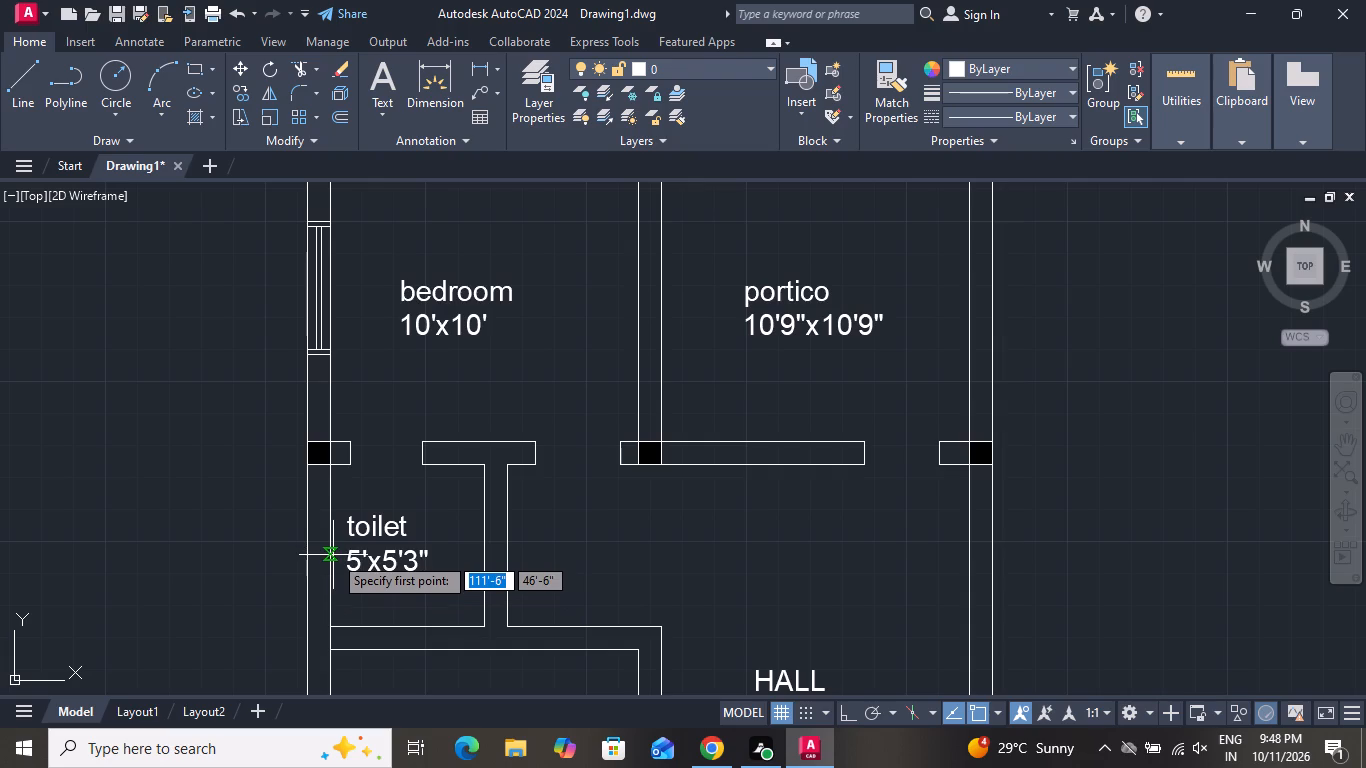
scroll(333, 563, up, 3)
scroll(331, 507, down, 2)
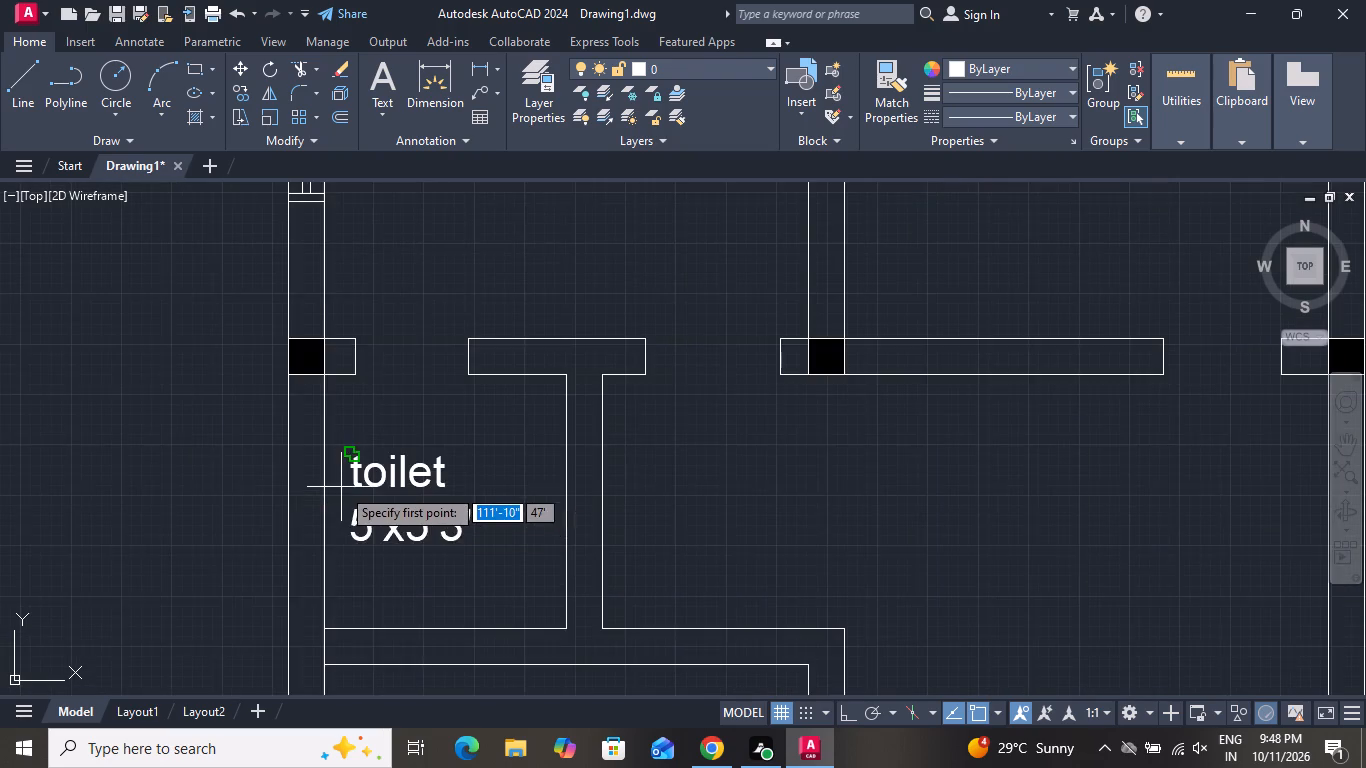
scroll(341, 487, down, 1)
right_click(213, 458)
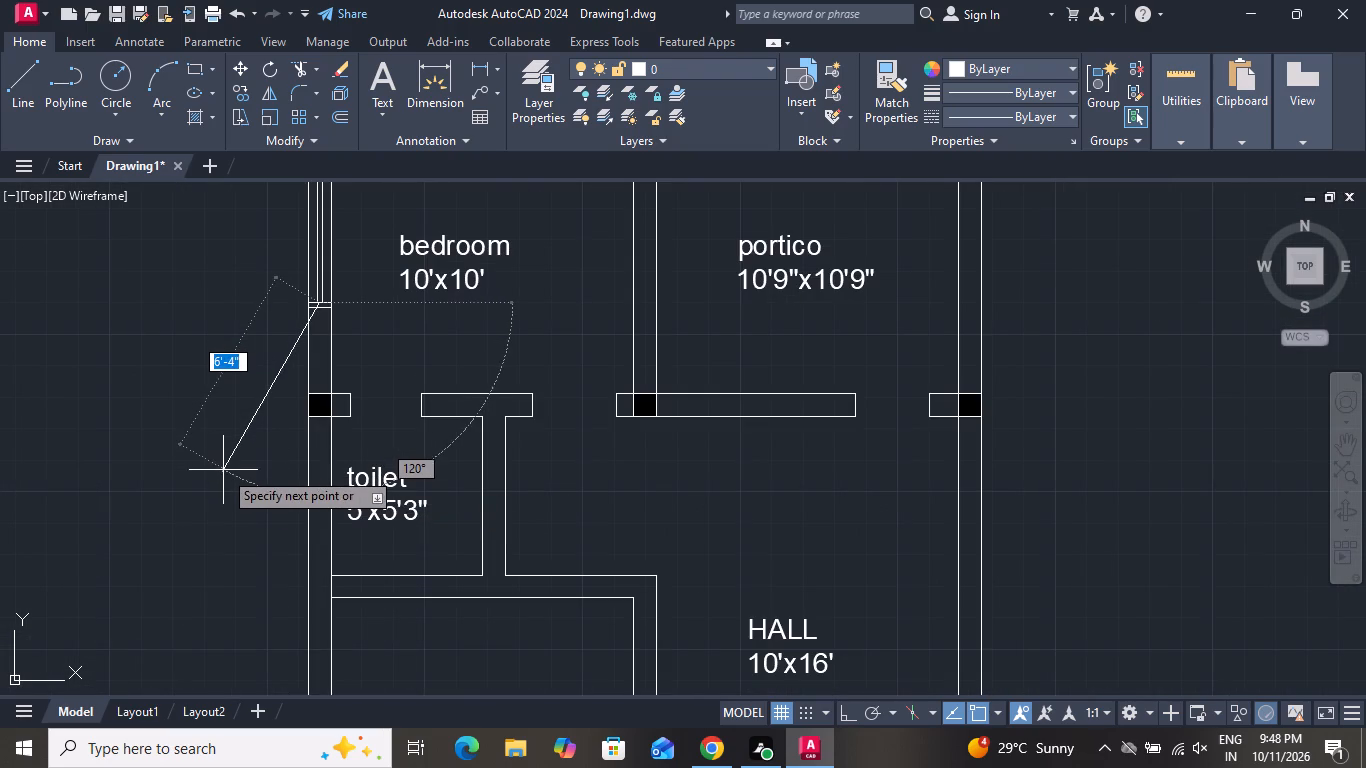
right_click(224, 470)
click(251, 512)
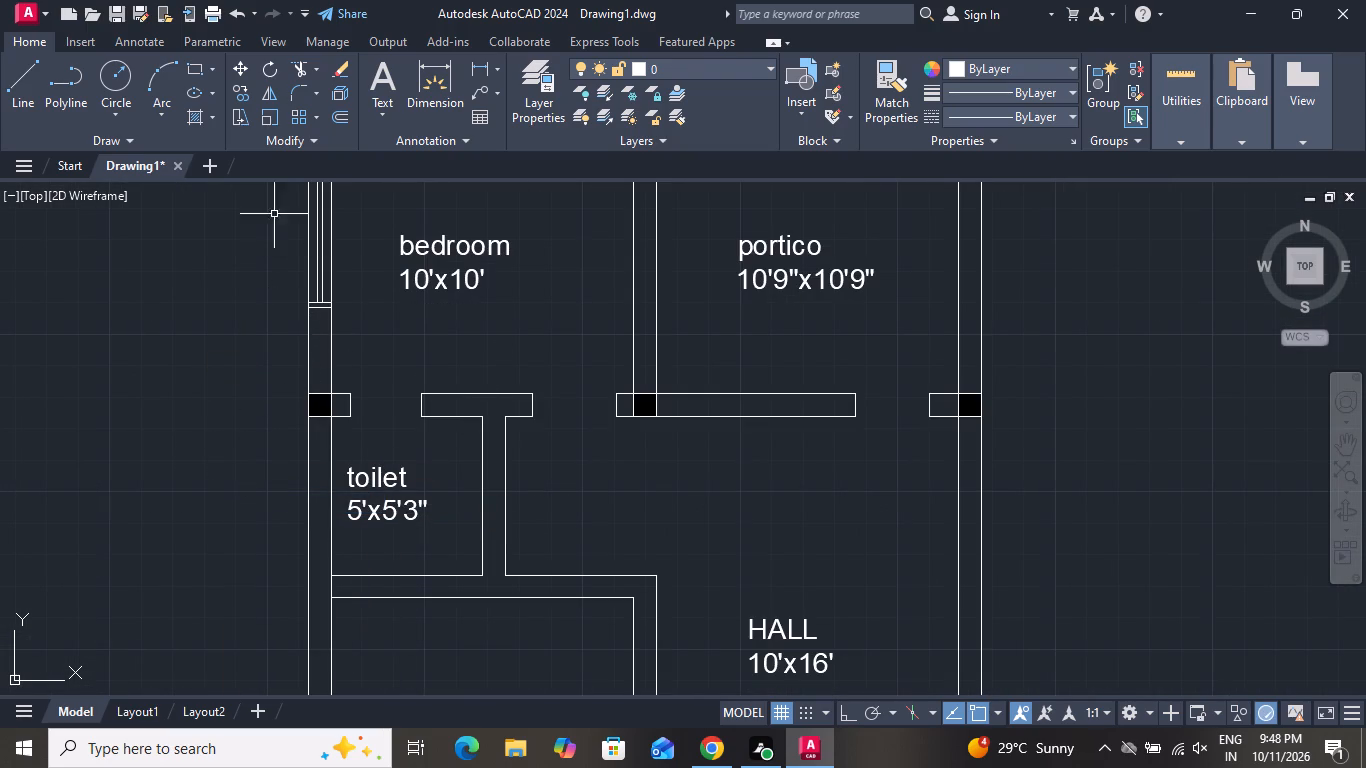
Trim the left outer wall's inner line where it crosses the end of the toilet's bottom wall.
click(300, 67)
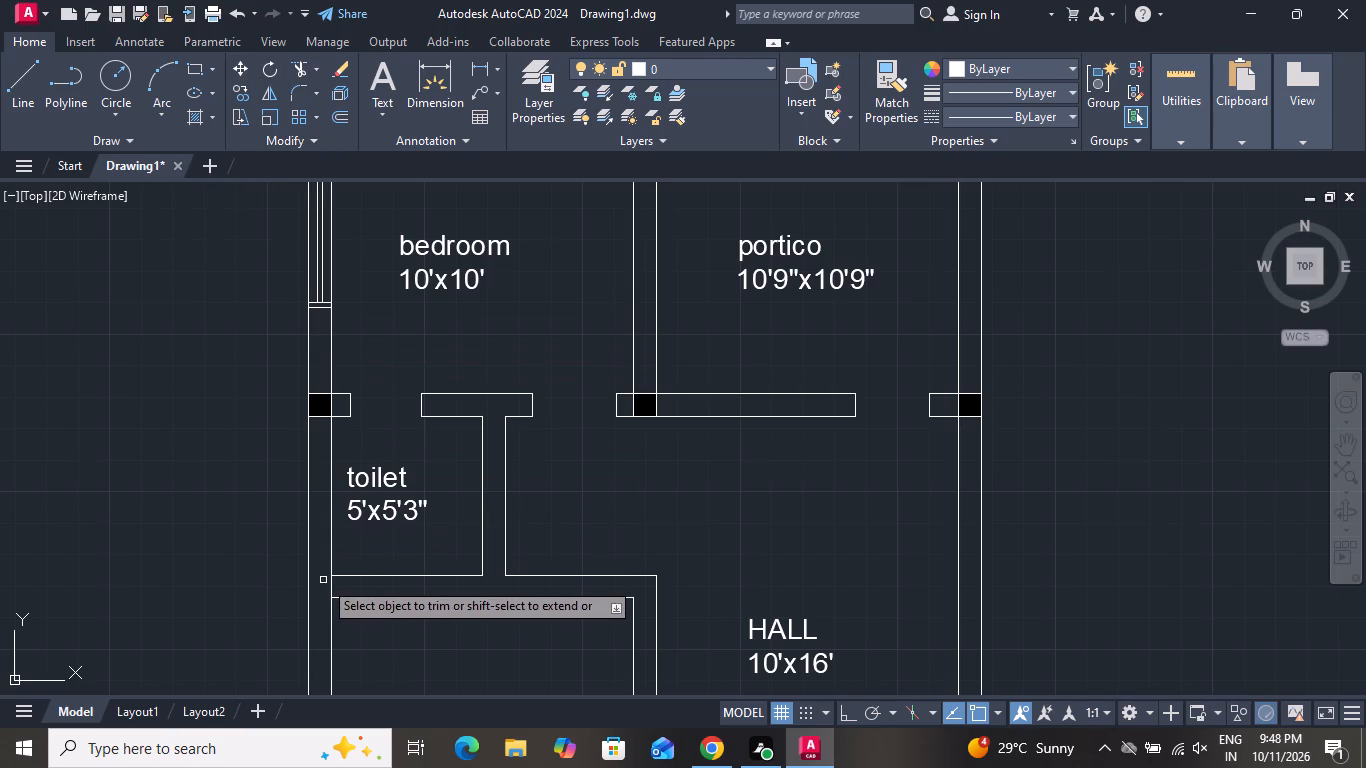
click(336, 589)
click(326, 589)
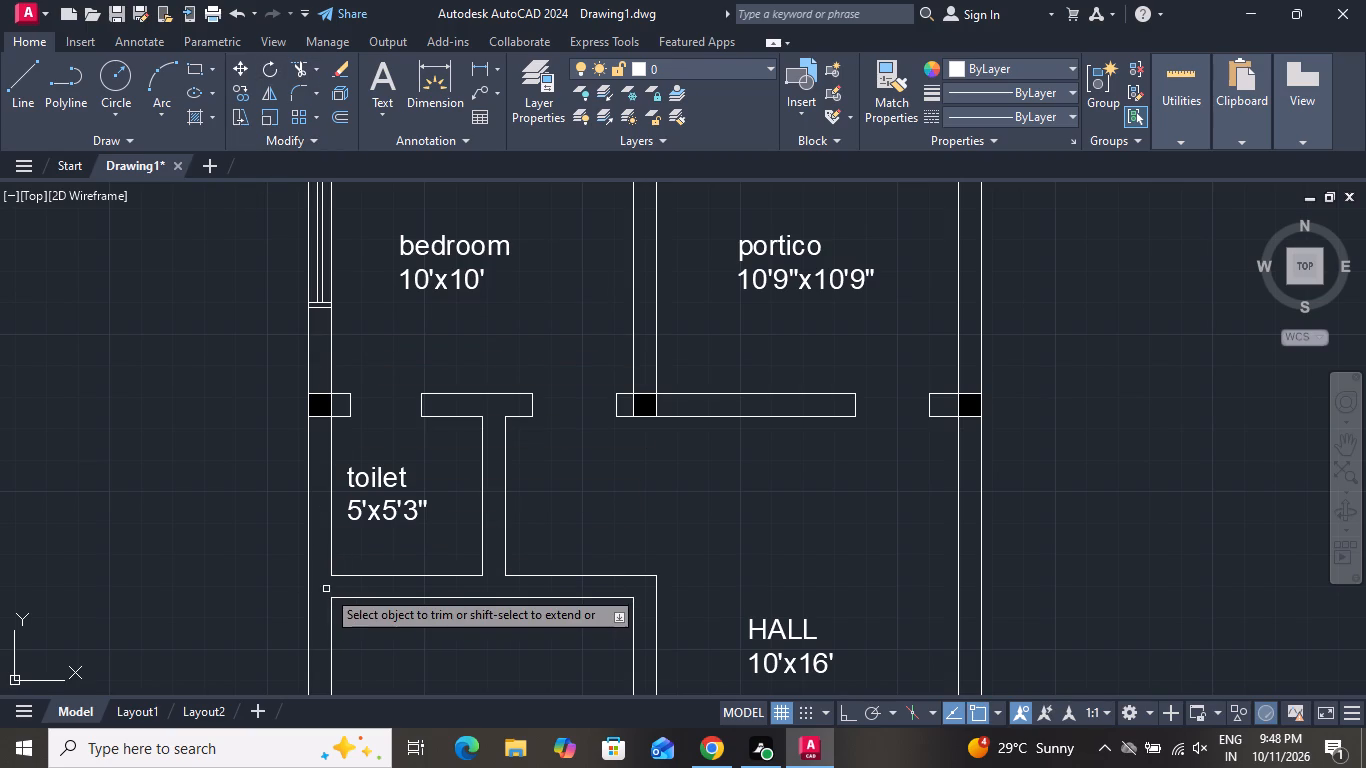
right_click(325, 561)
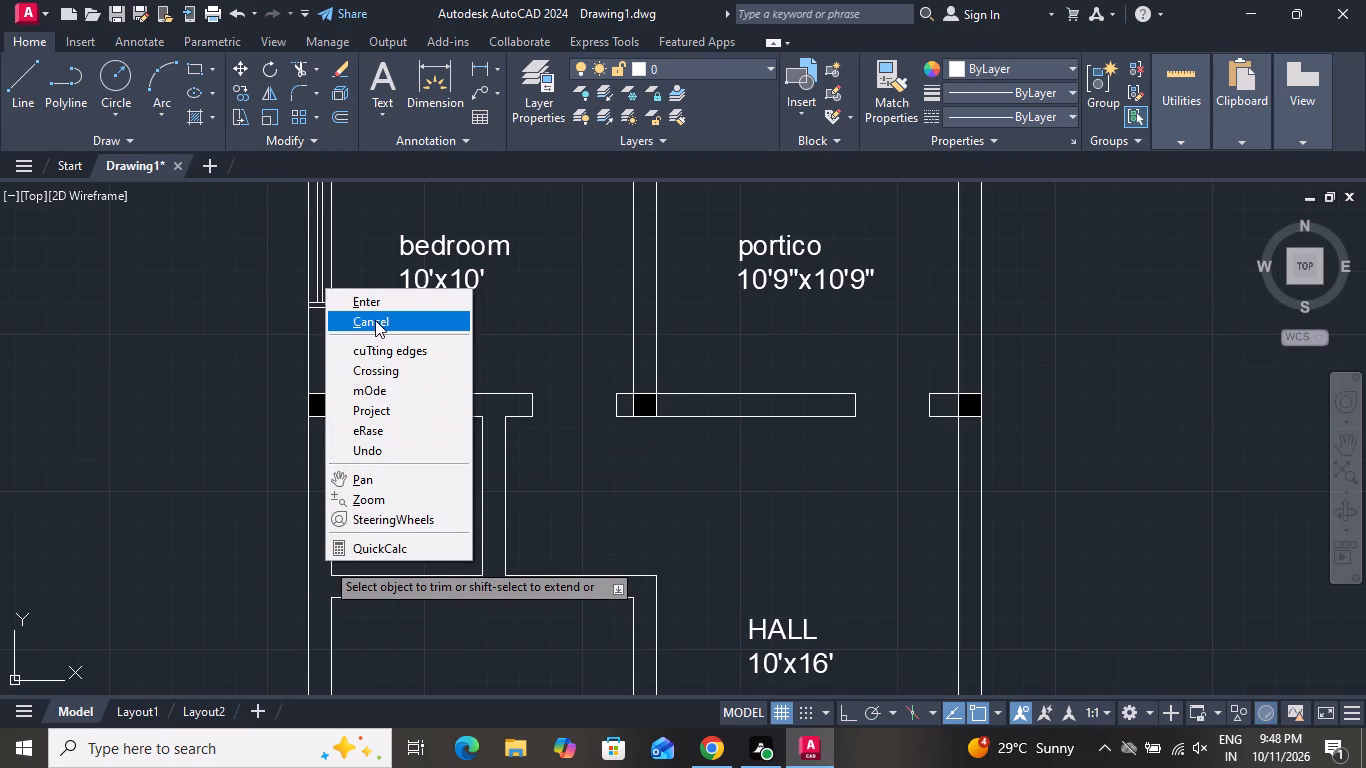
click(375, 320)
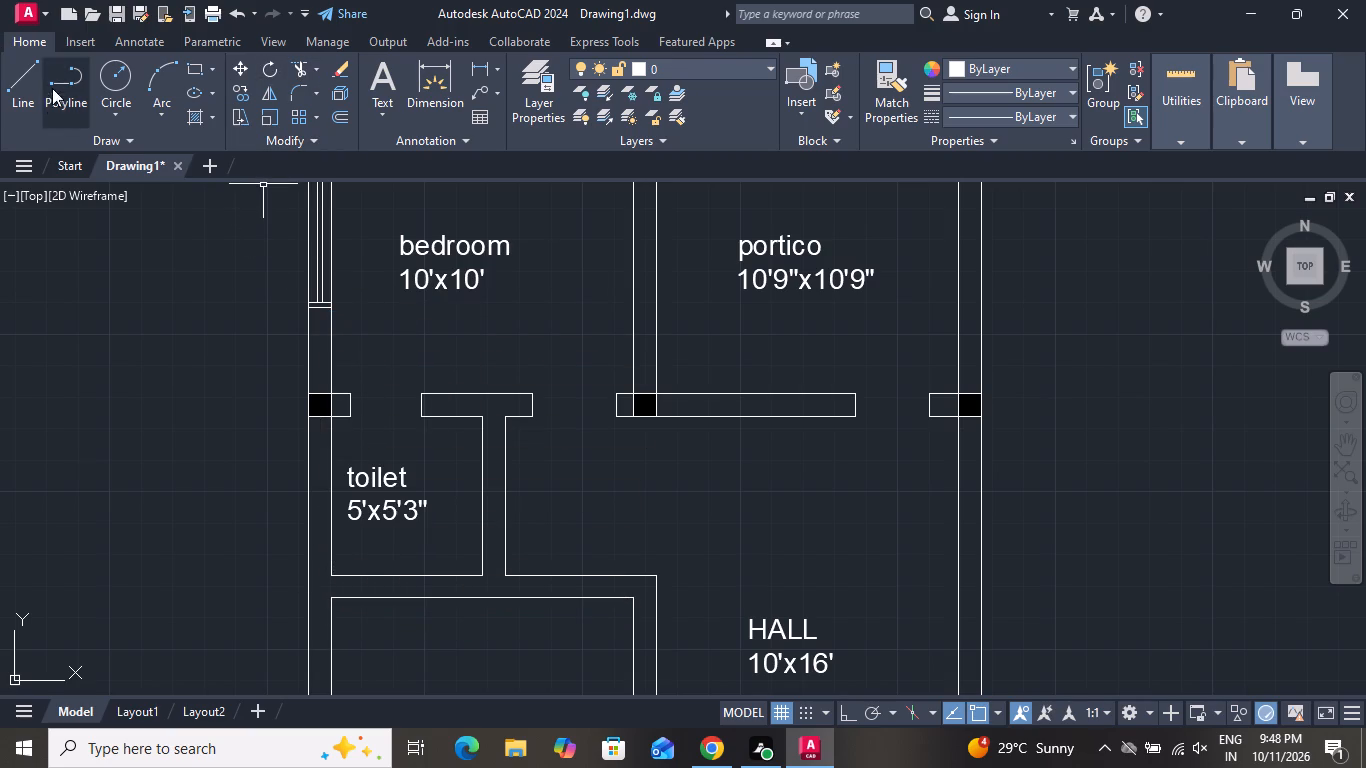
Draw a horizontal line across the thickness of the toilet's left outer wall at its midpoint.
click(16, 96)
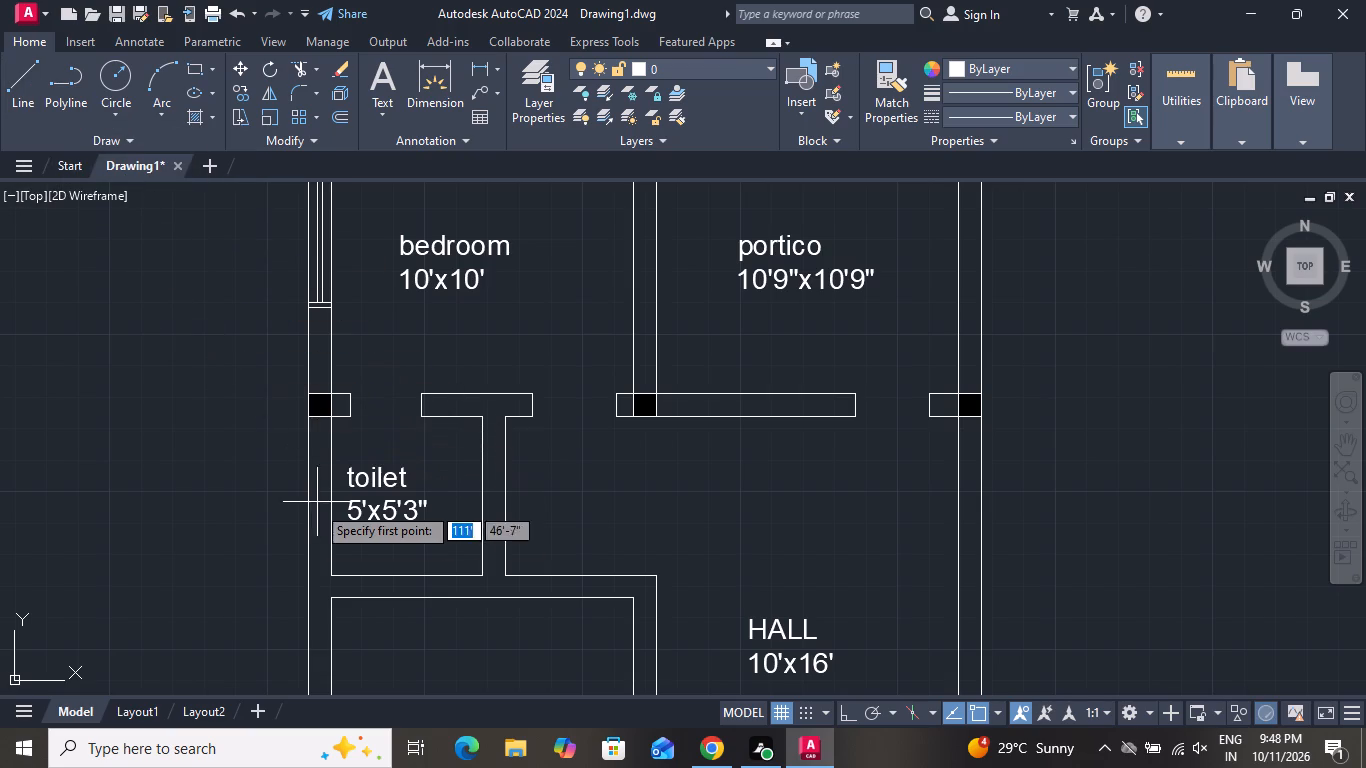
scroll(309, 519, up, 2)
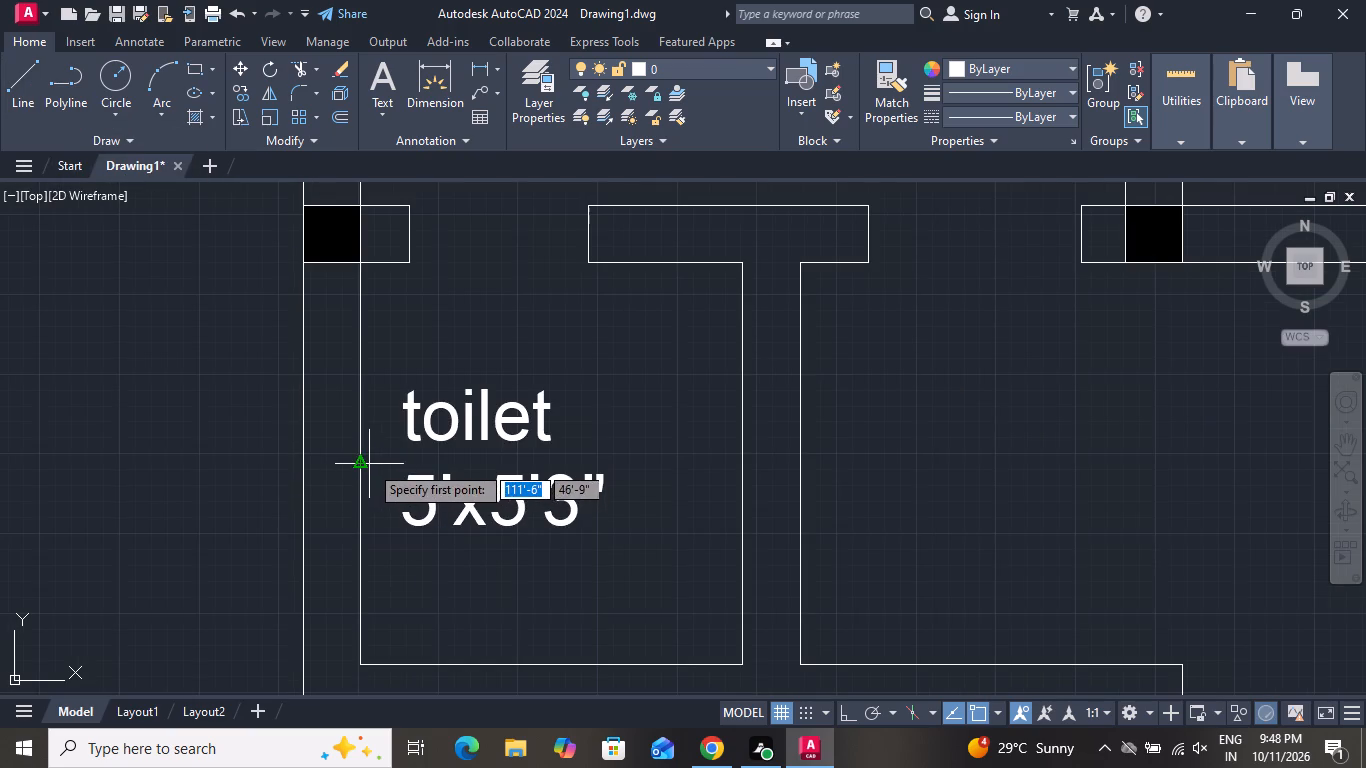
click(360, 457)
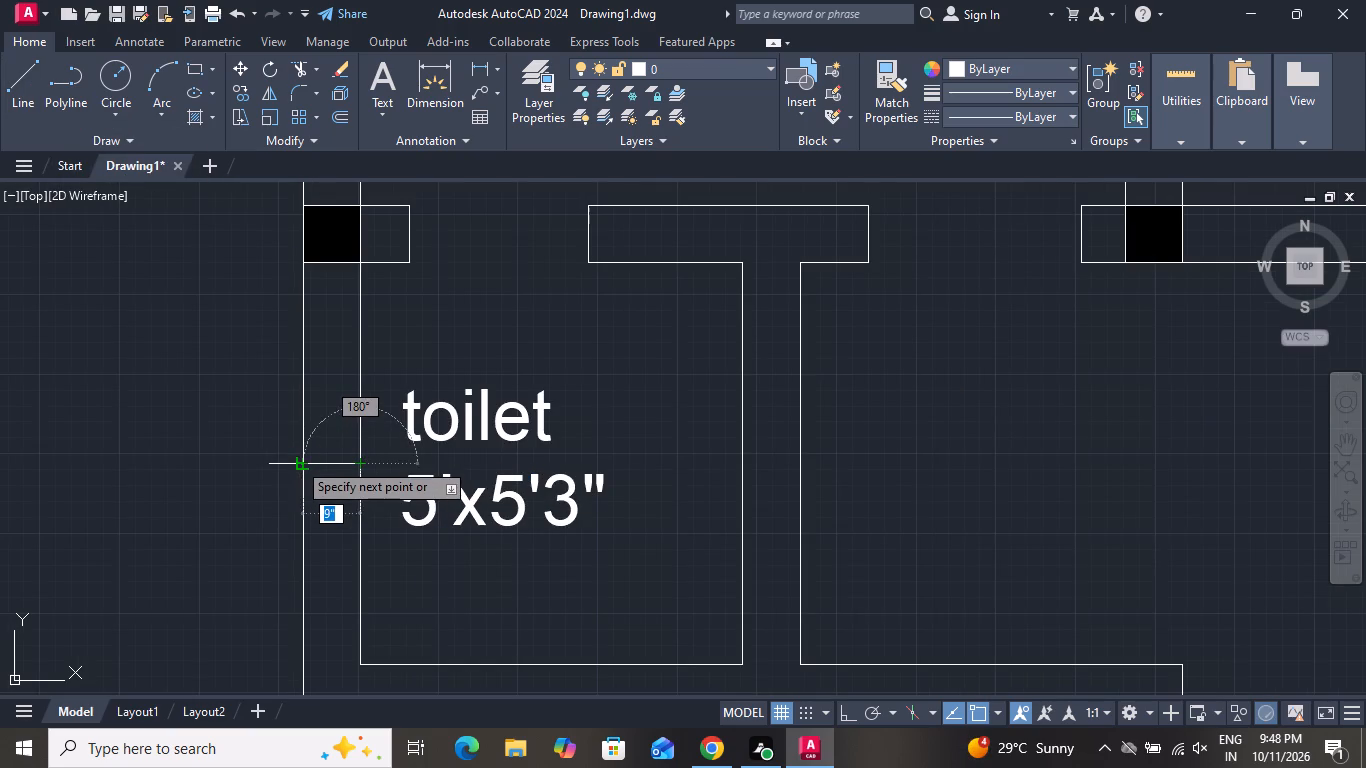
click(297, 461)
right_click(297, 461)
click(313, 491)
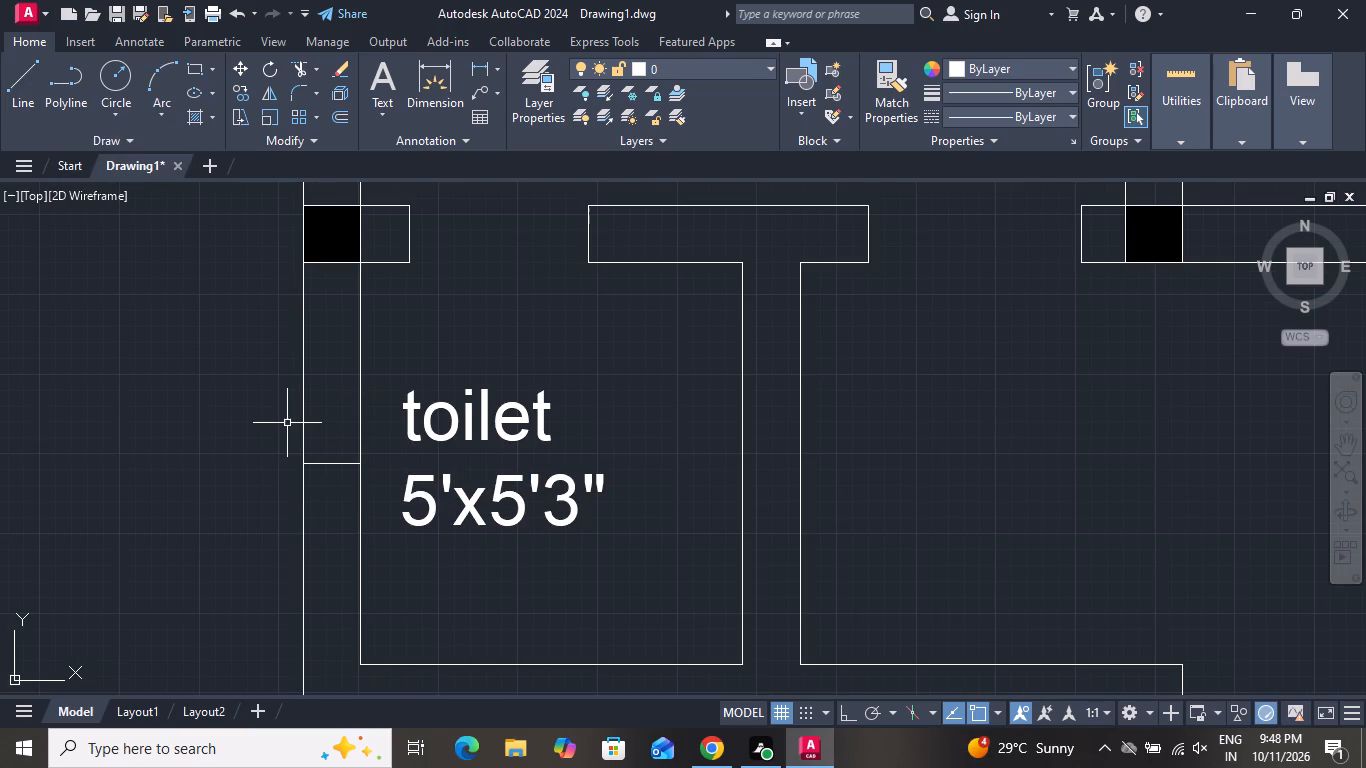
Offset the horizontal line across the toilet's left outer wall by 1' both upward and downward.
key(p)
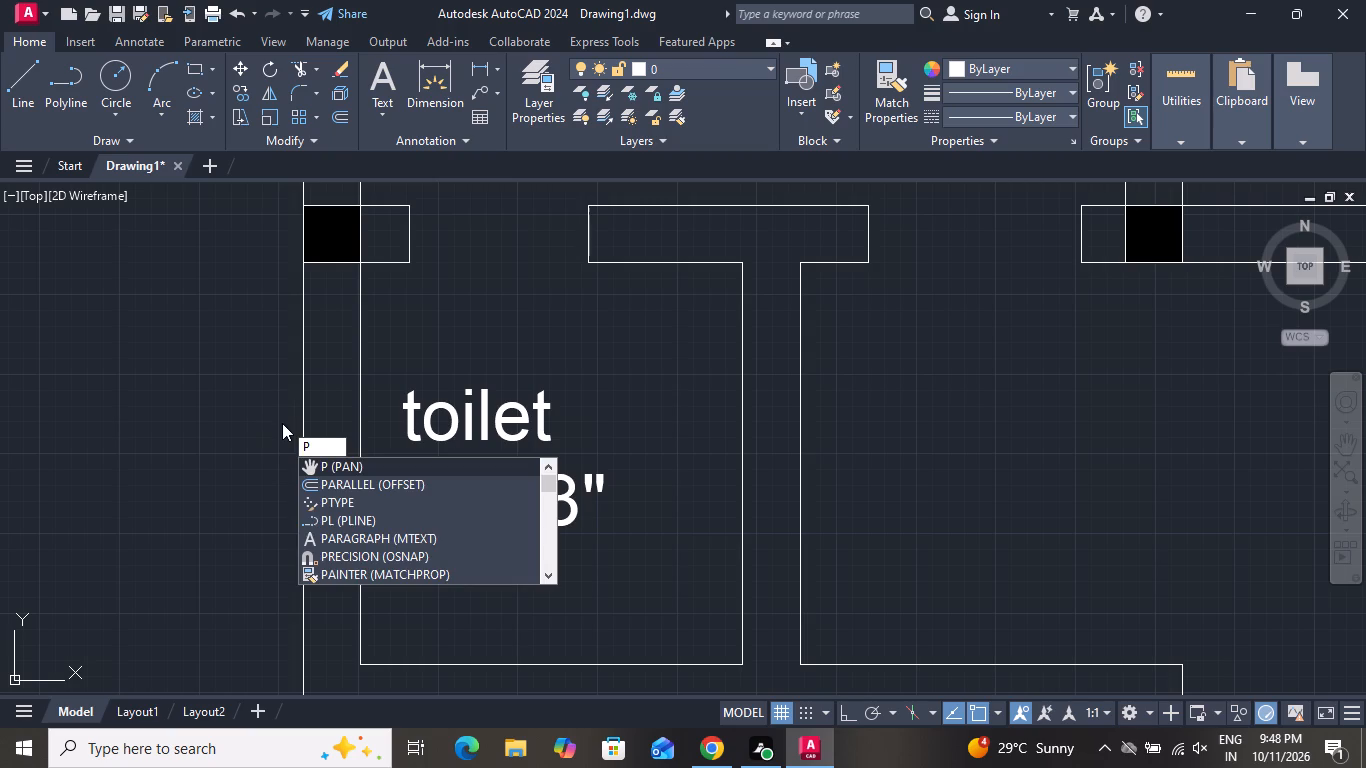
key(BackSpace)
text(o)
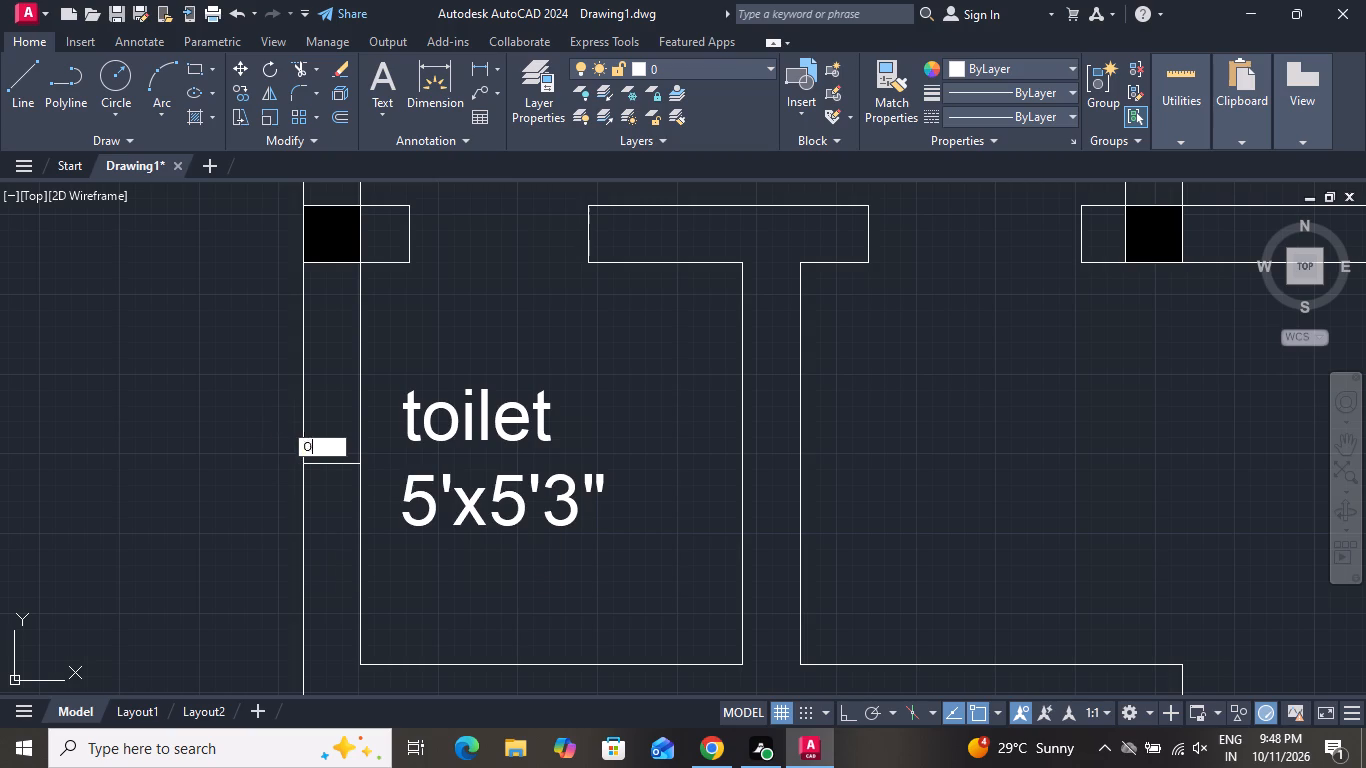
key(space)
key(1)
key(apostrophe)
key(Return)
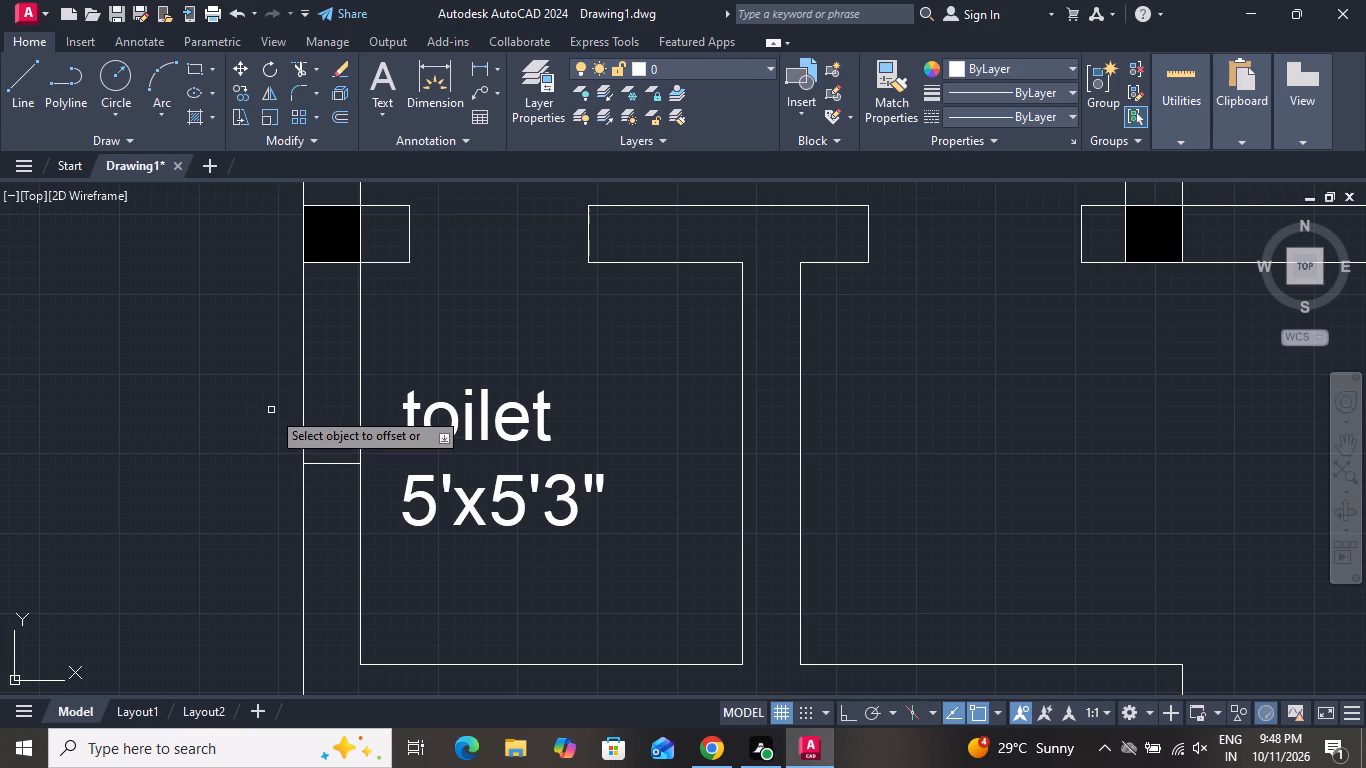
click(335, 465)
click(334, 512)
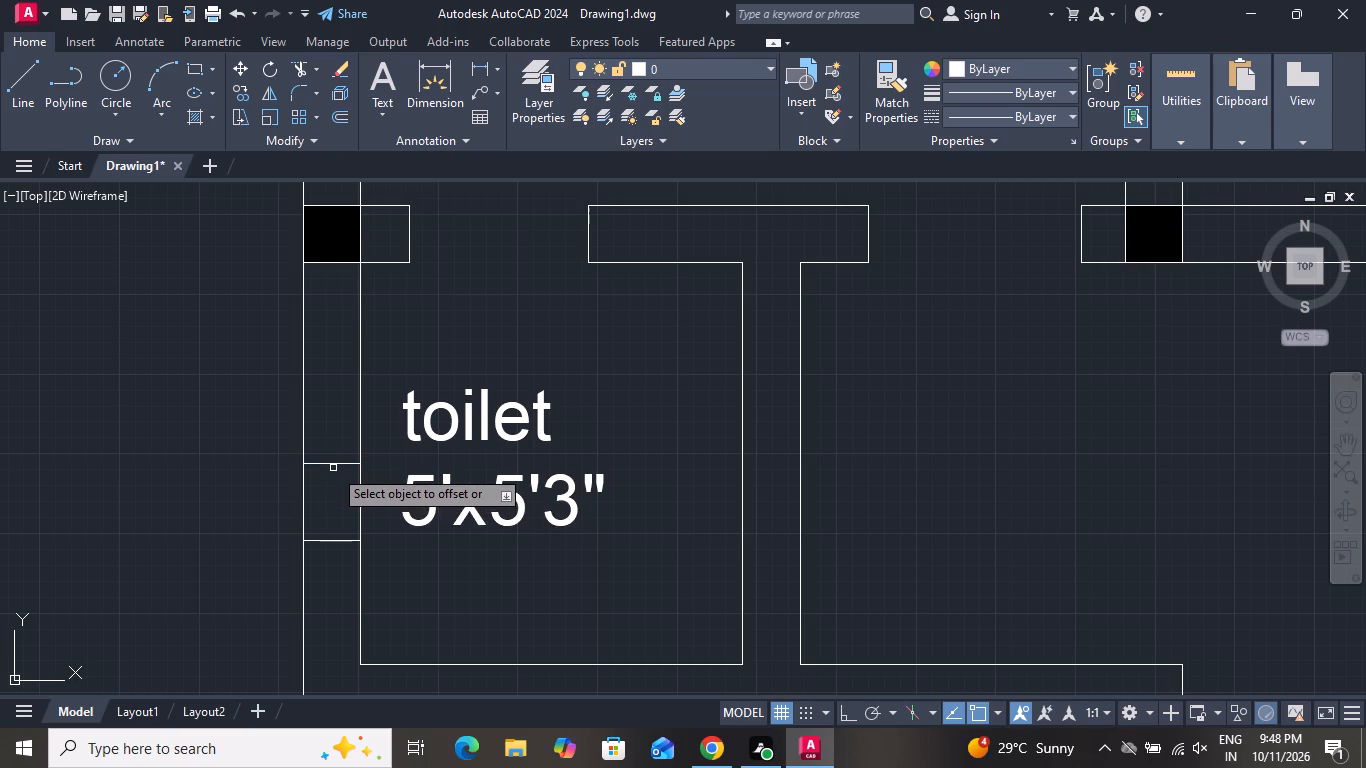
click(335, 465)
click(354, 397)
right_click(354, 412)
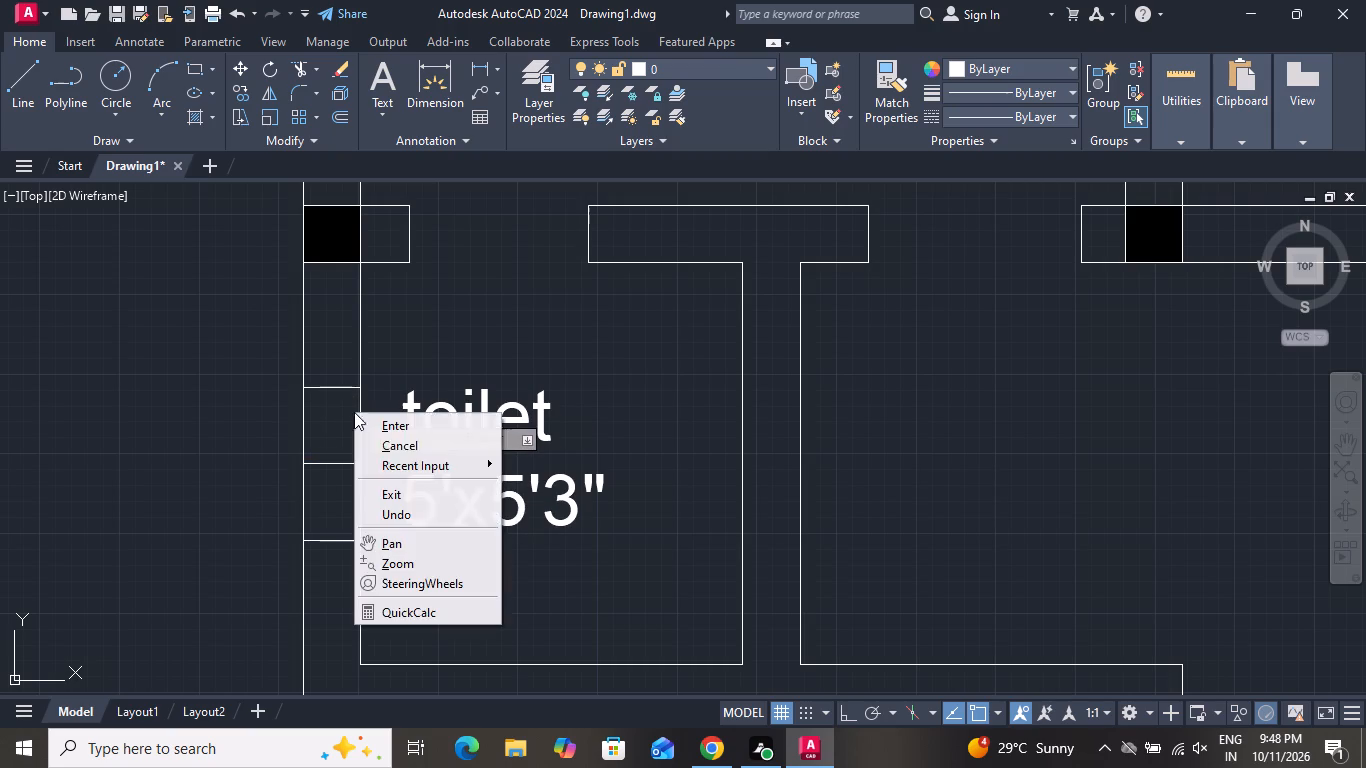
click(368, 450)
Offset the top and bottom lines of the toilet's window opening outward by 2" each.
key(o)
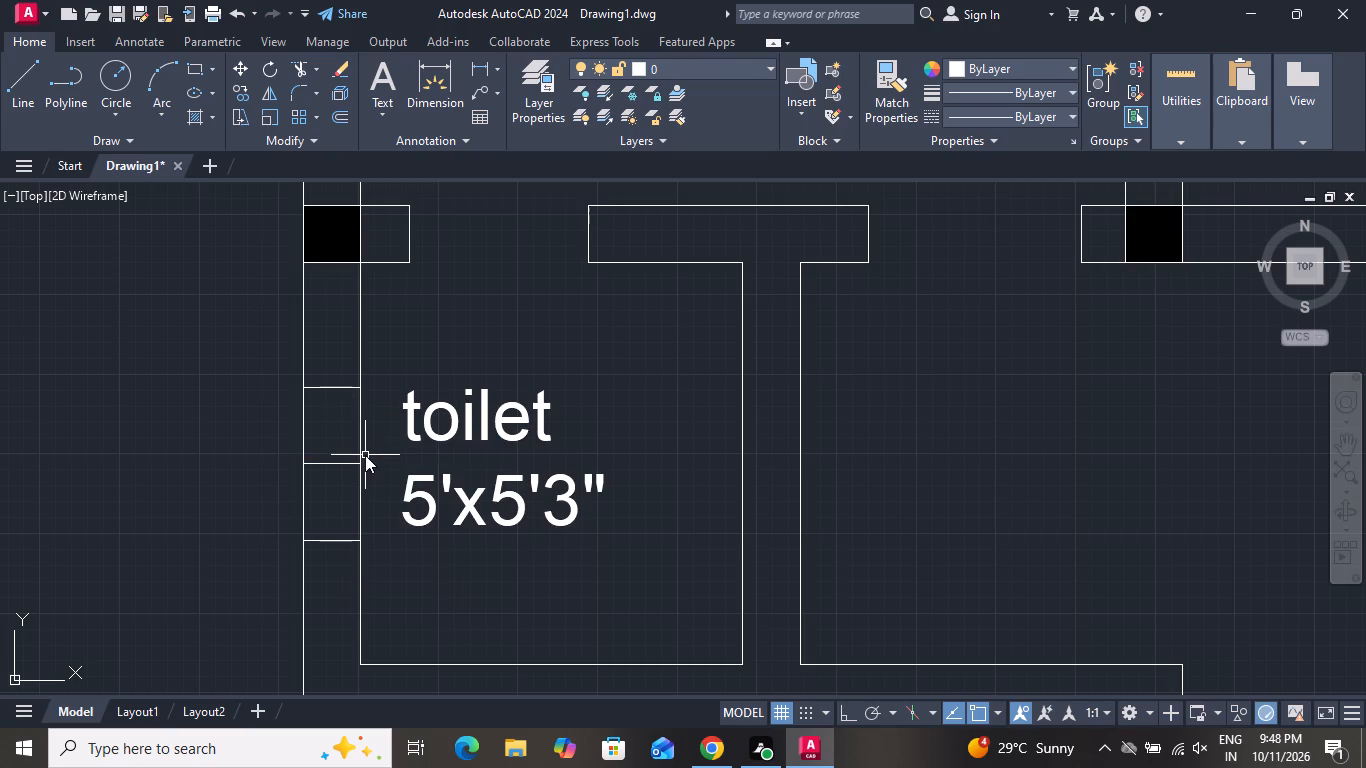
key(space)
key(2)
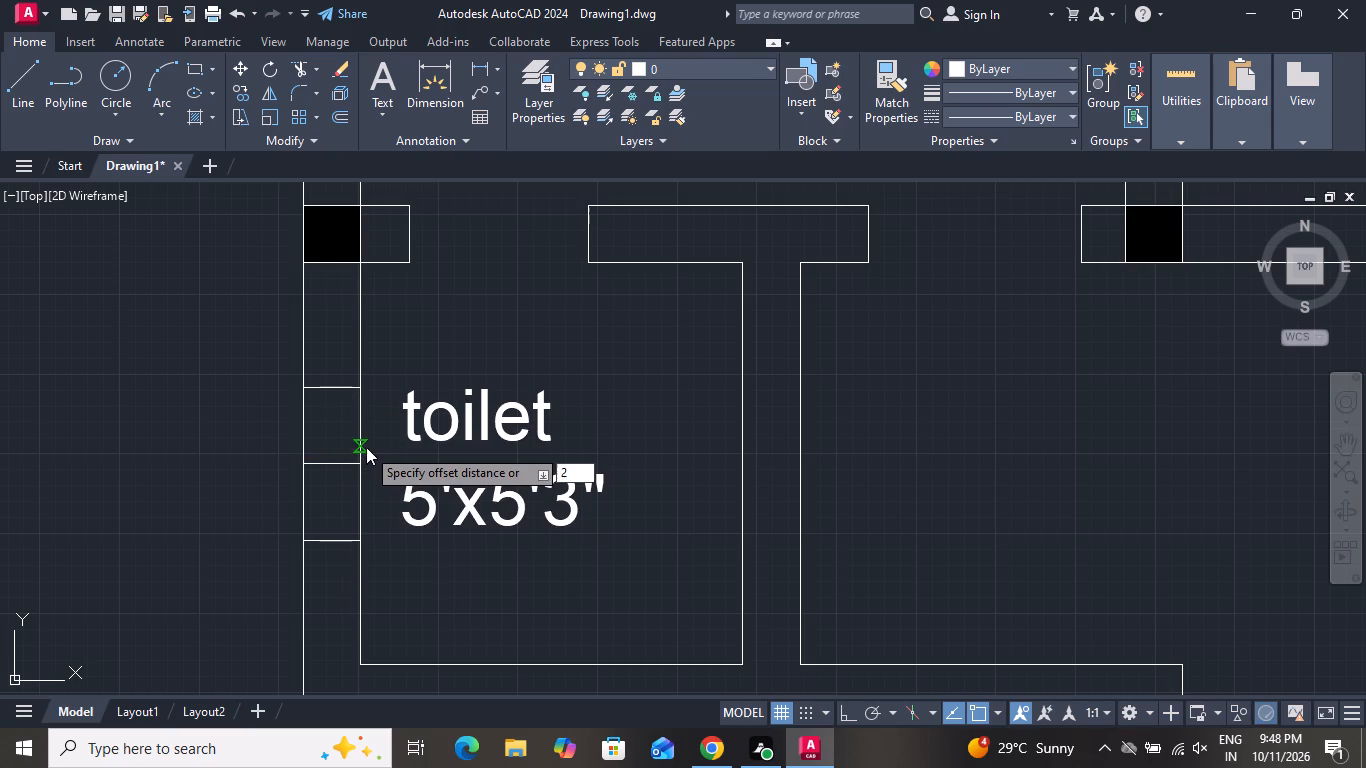
key(shift+quotedbl)
key(Return)
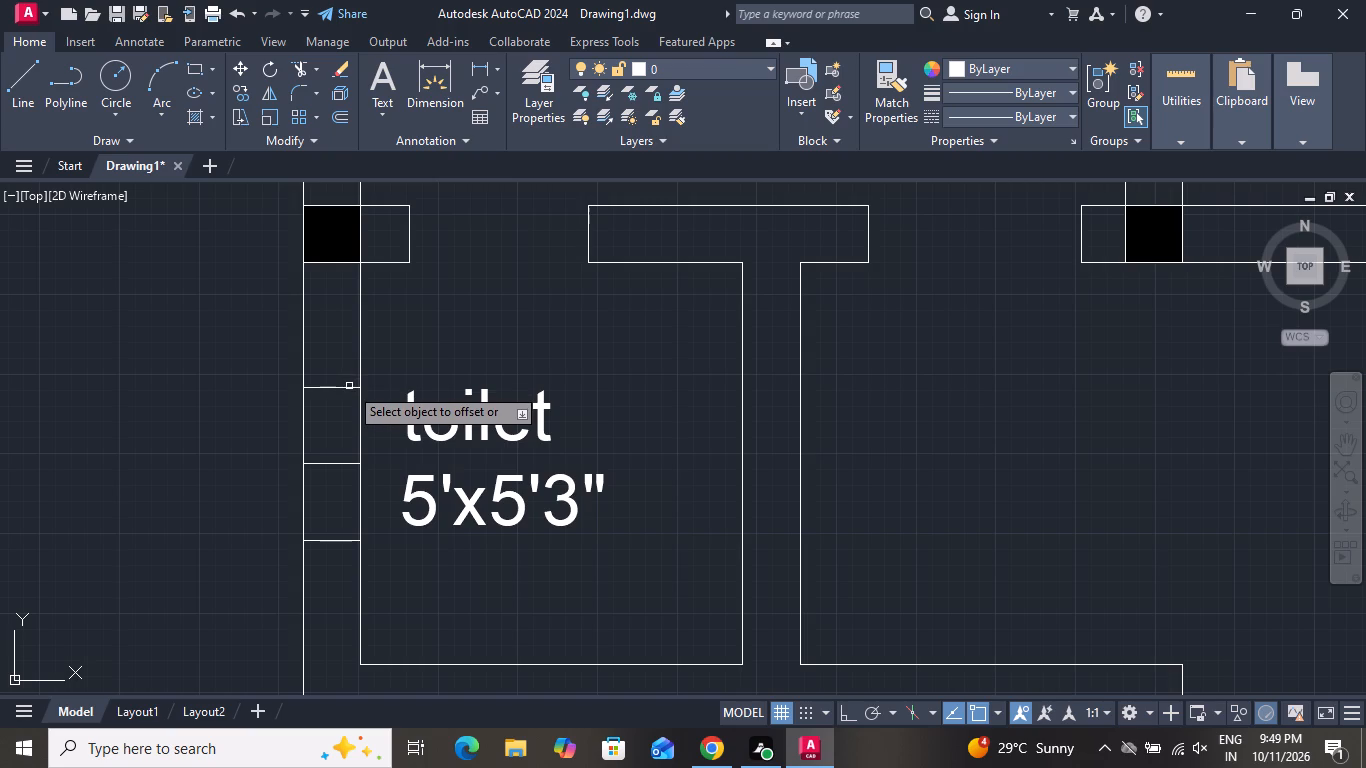
click(348, 387)
click(340, 336)
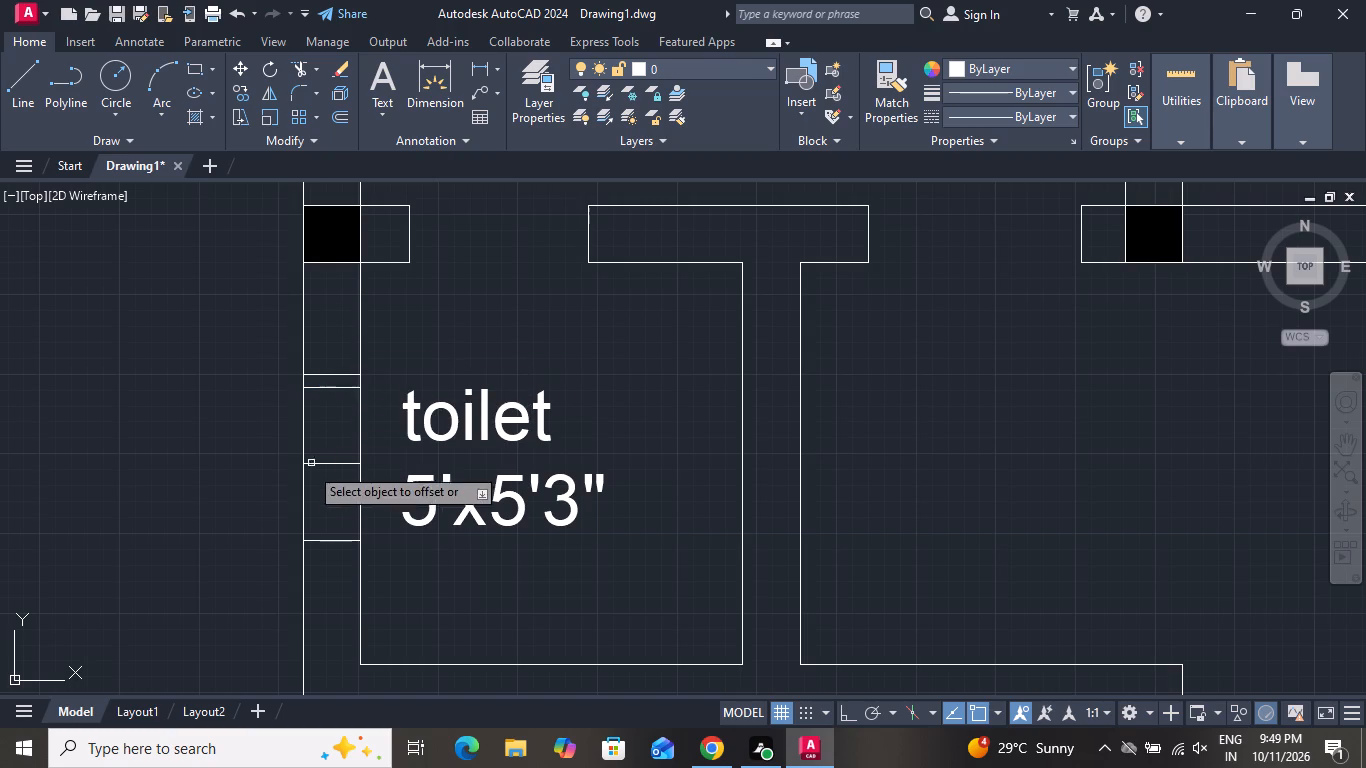
click(315, 542)
click(323, 569)
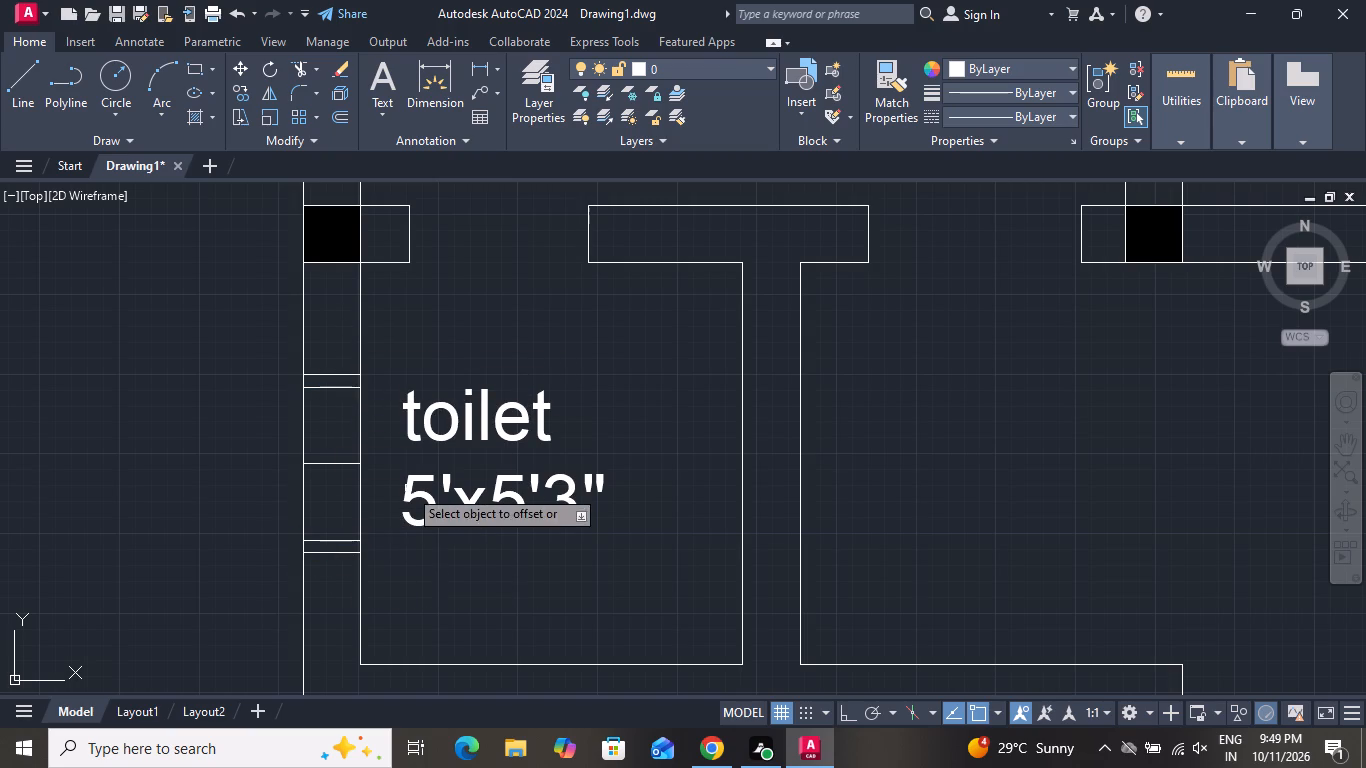
right_click(408, 488)
click(420, 517)
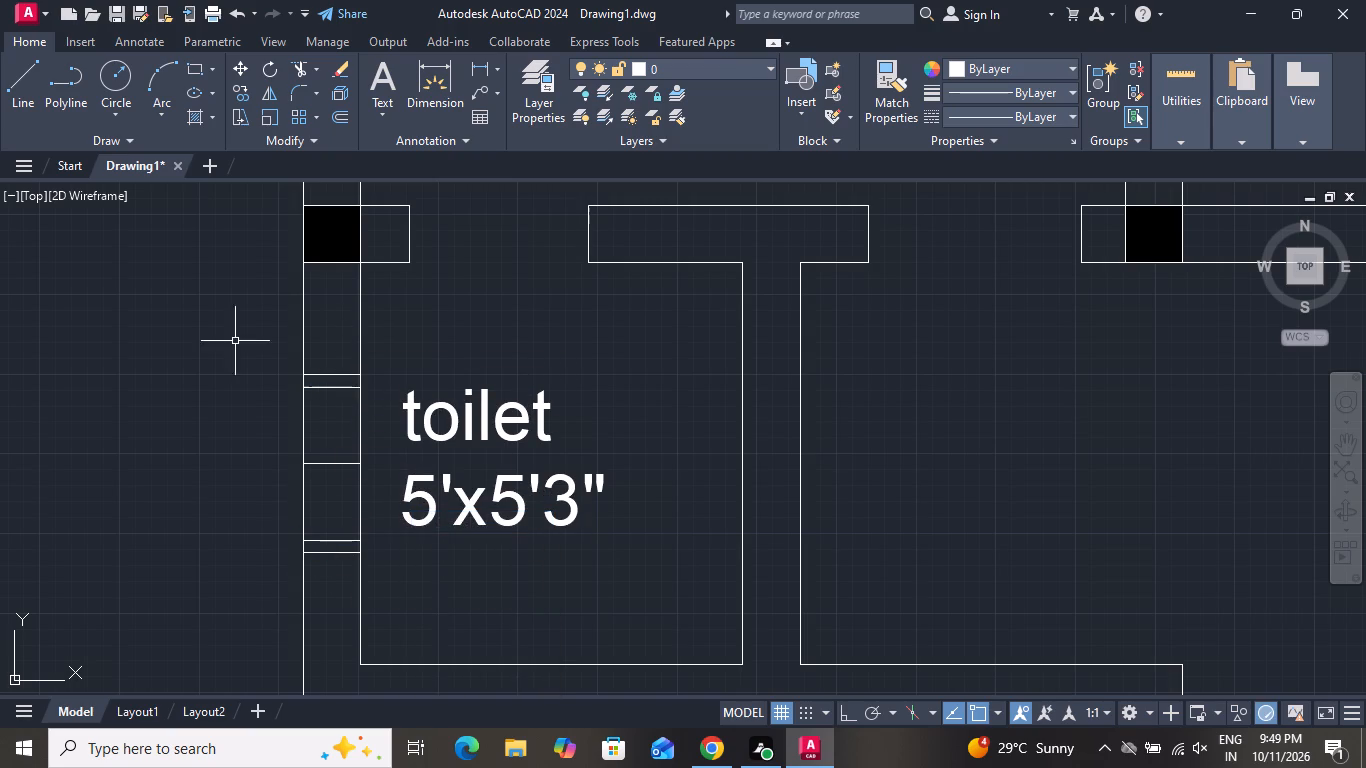
Draw a vertical line between the midpoints of the two inner end lines of the toilet's window opening.
click(26, 102)
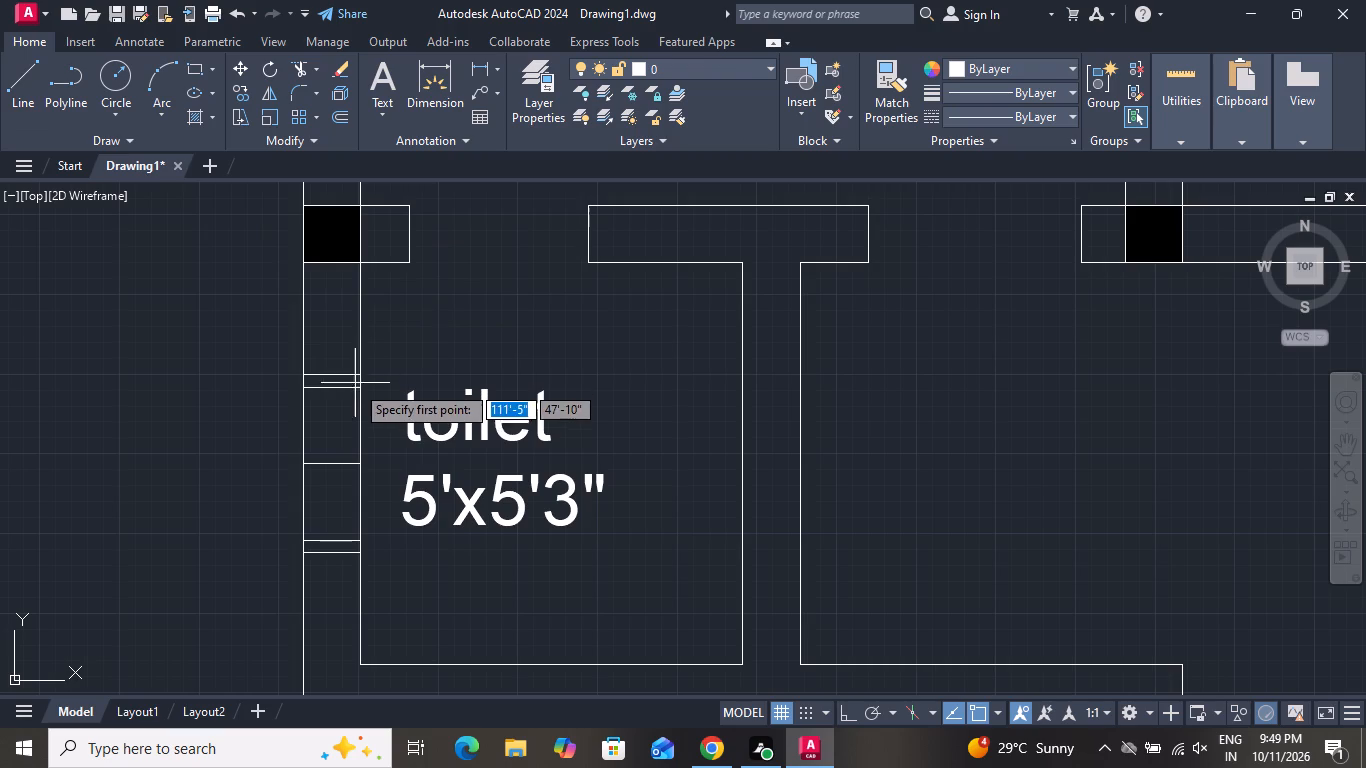
click(329, 391)
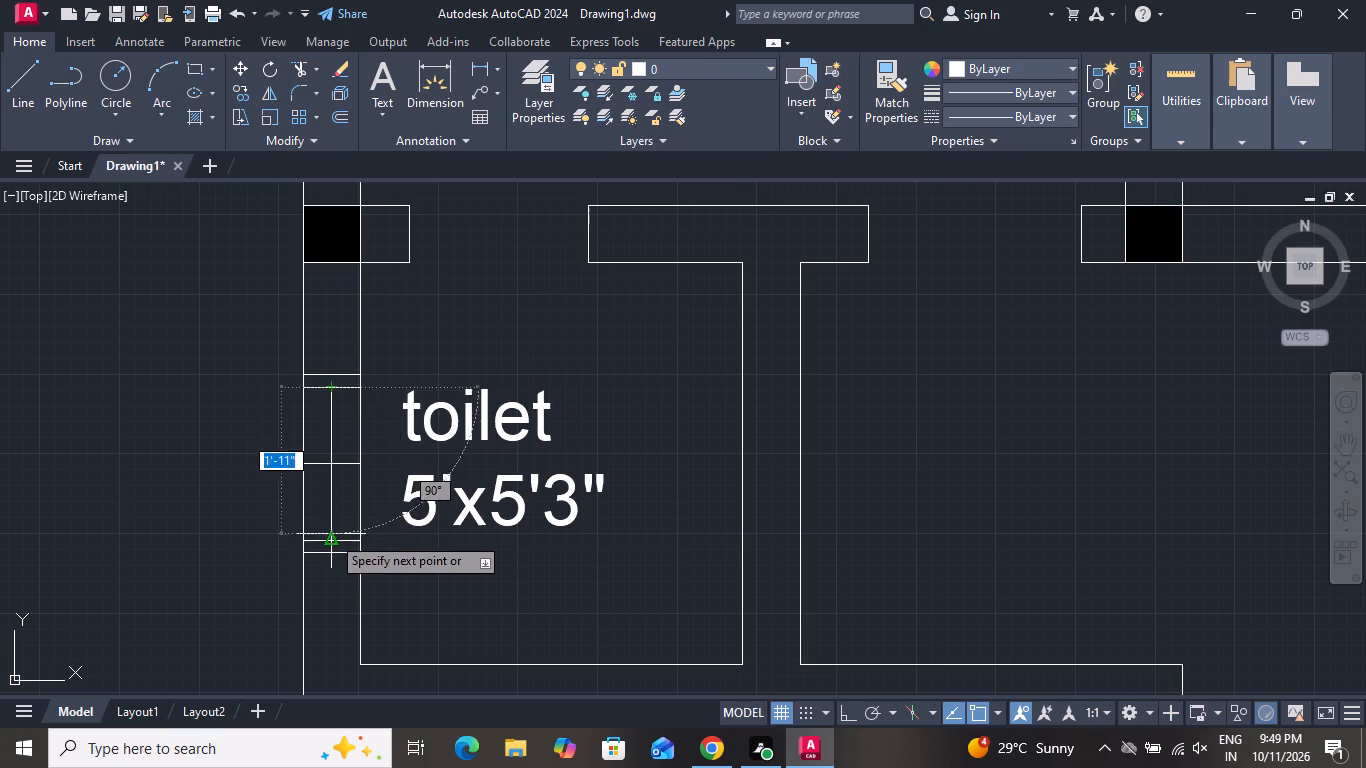
click(331, 536)
right_click(331, 536)
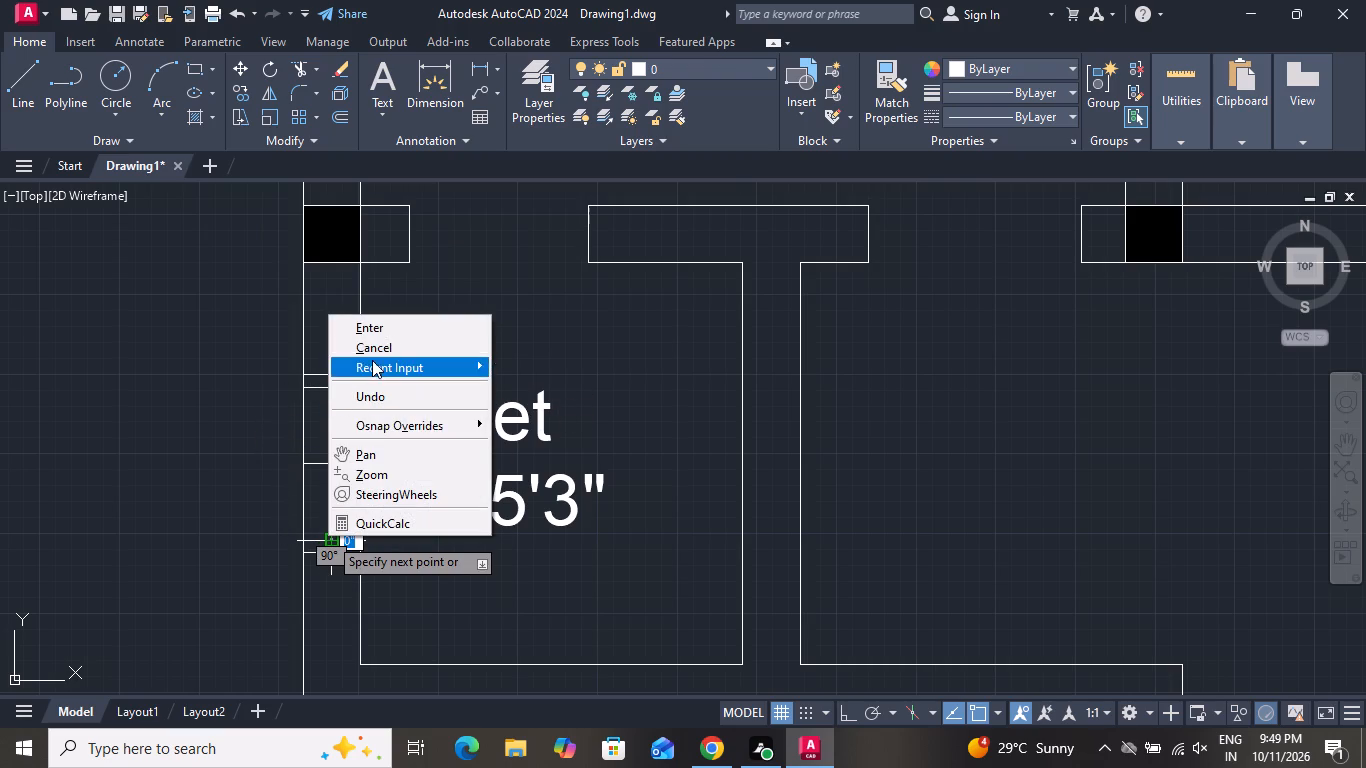
click(373, 350)
Offset the vertical centre line inside the toilet's window opening by 1" to both sides.
key(o)
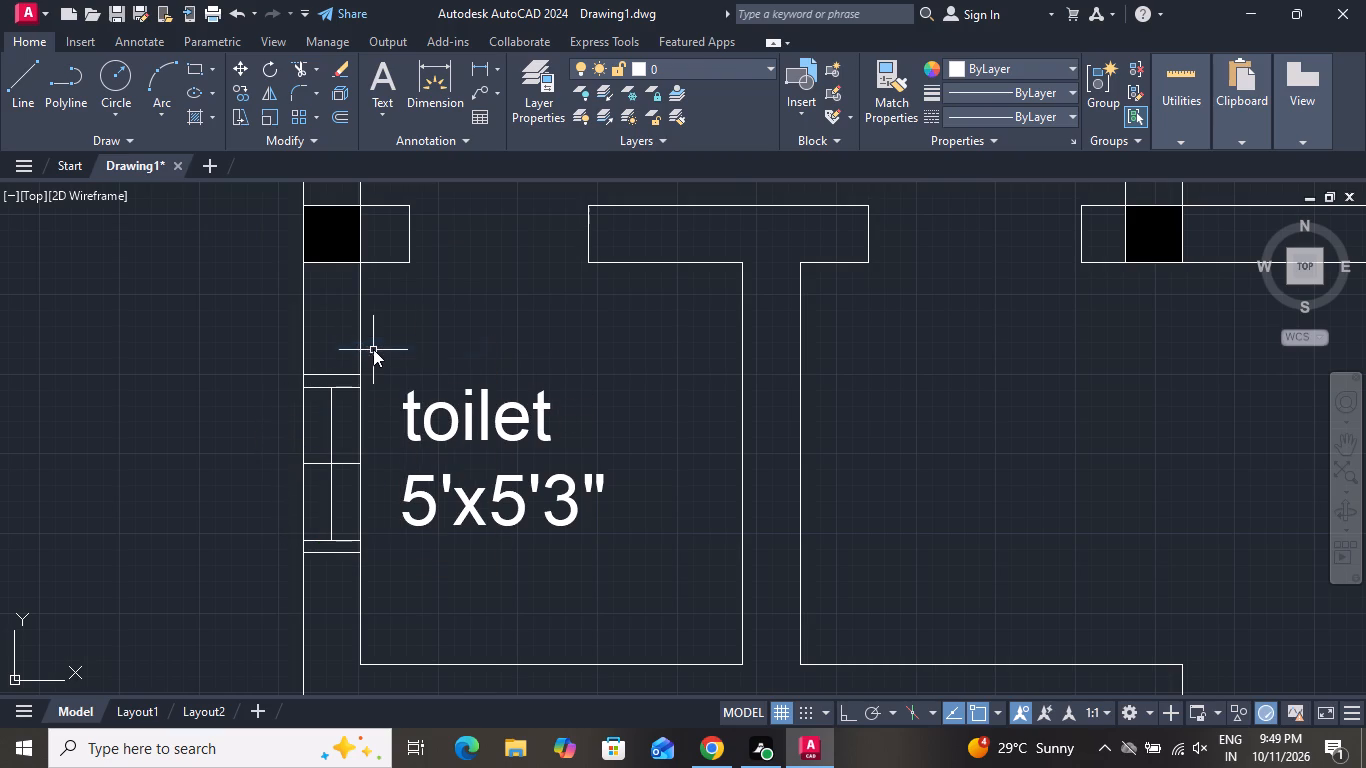
key(space)
key(1)
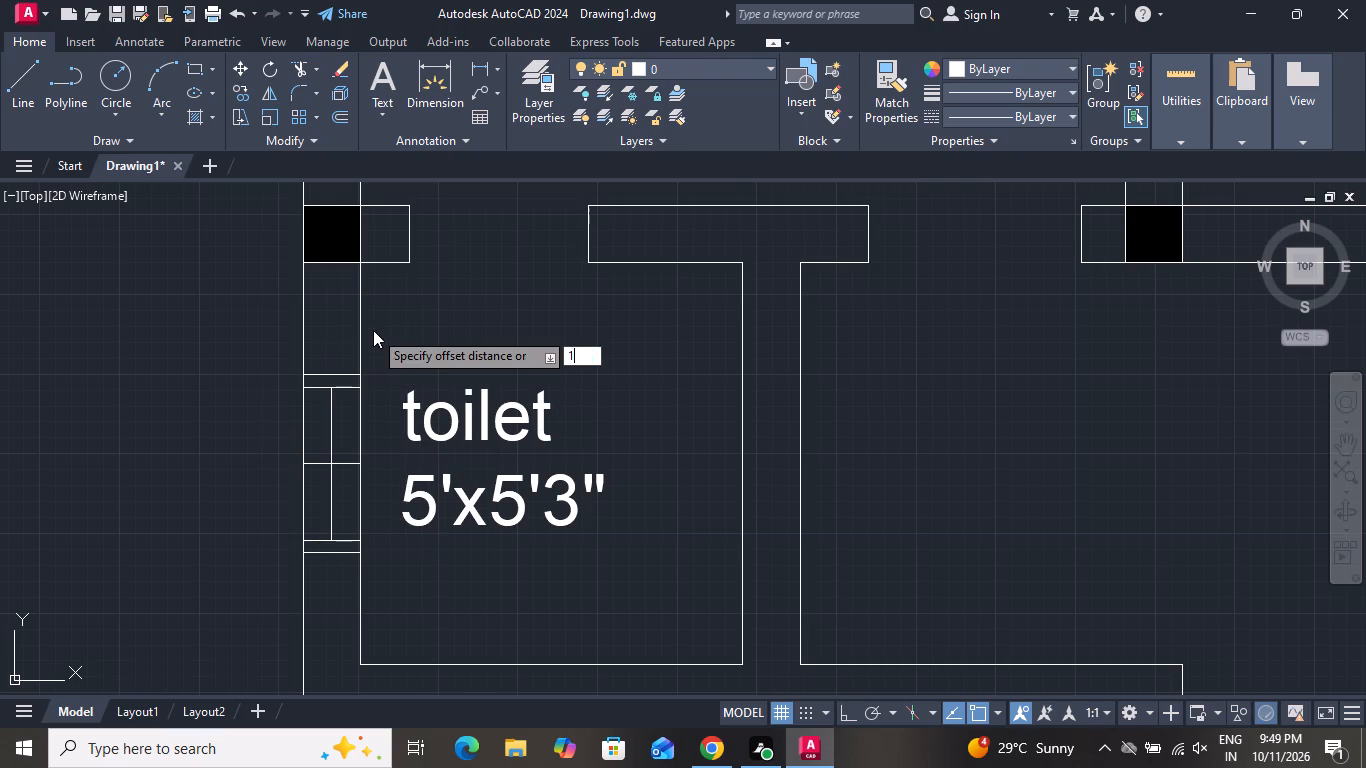
key(shift+quotedbl)
key(Return)
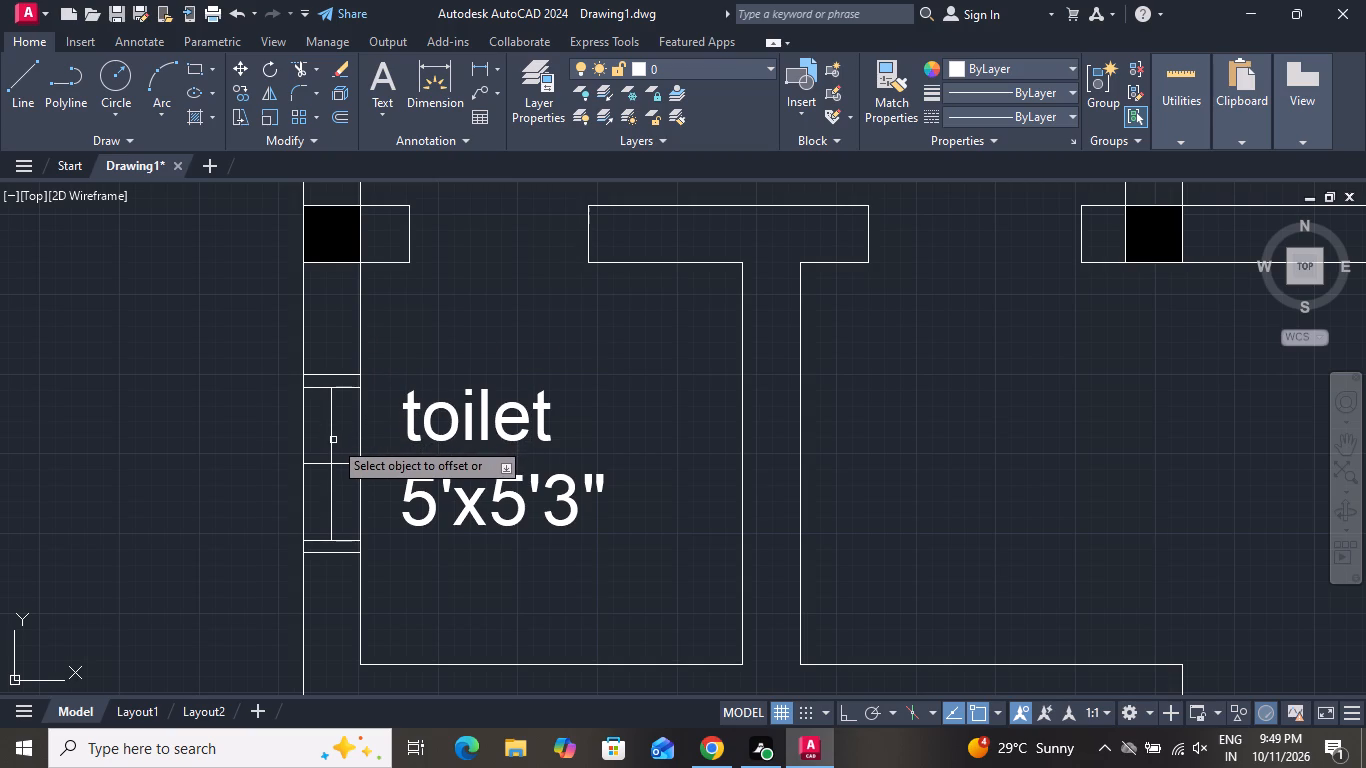
double_click(333, 440)
click(332, 451)
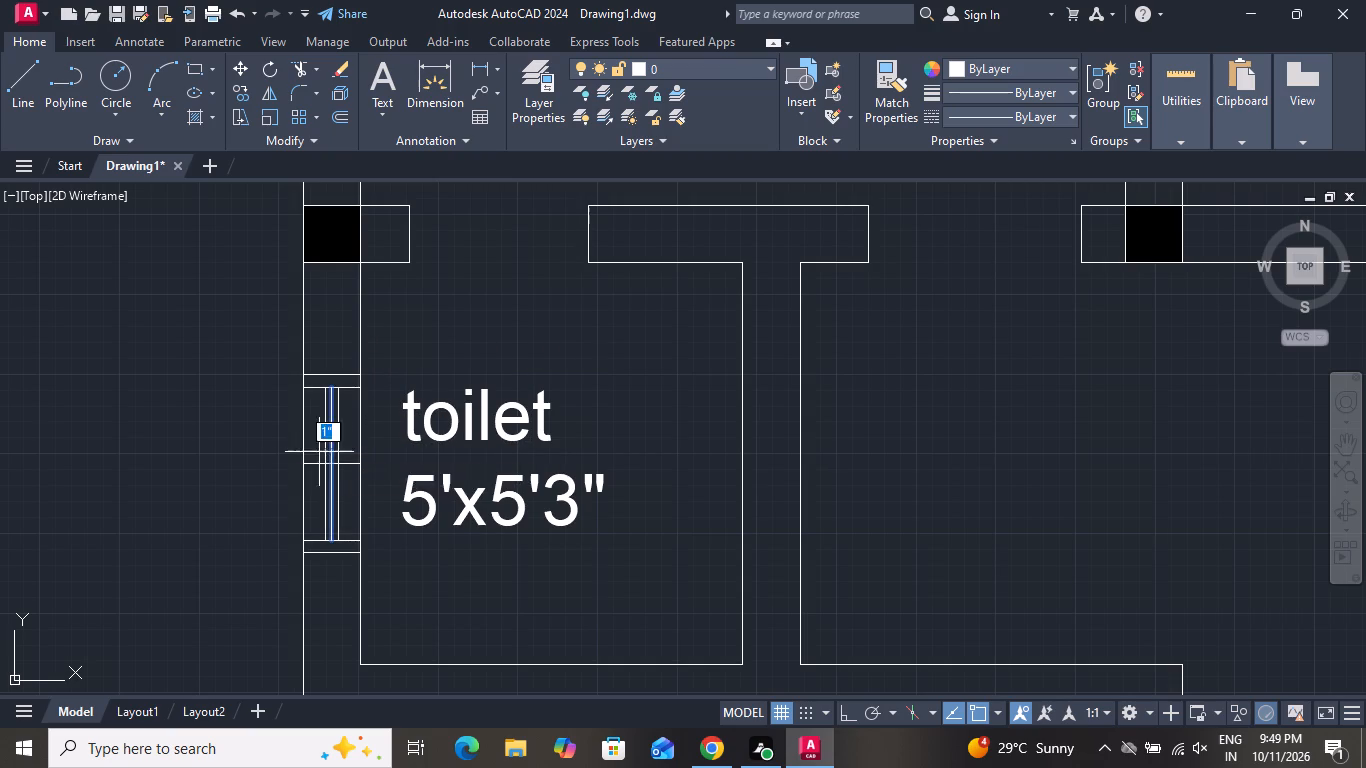
click(309, 452)
right_click(308, 446)
click(338, 475)
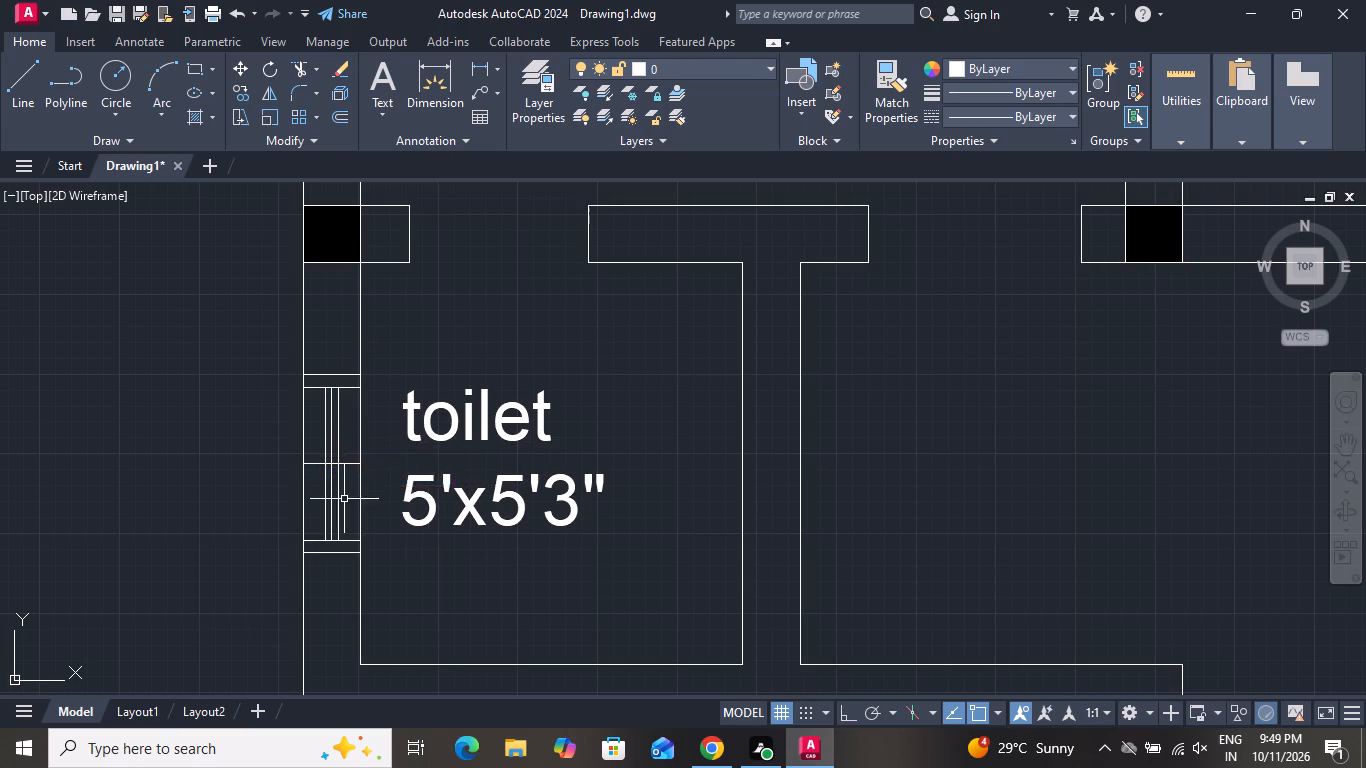
Delete the horizontal centre line and the middle one of the three vertical lines in the toilet's window opening.
scroll(341, 502, up, 2)
scroll(335, 416, up, 2)
click(299, 376)
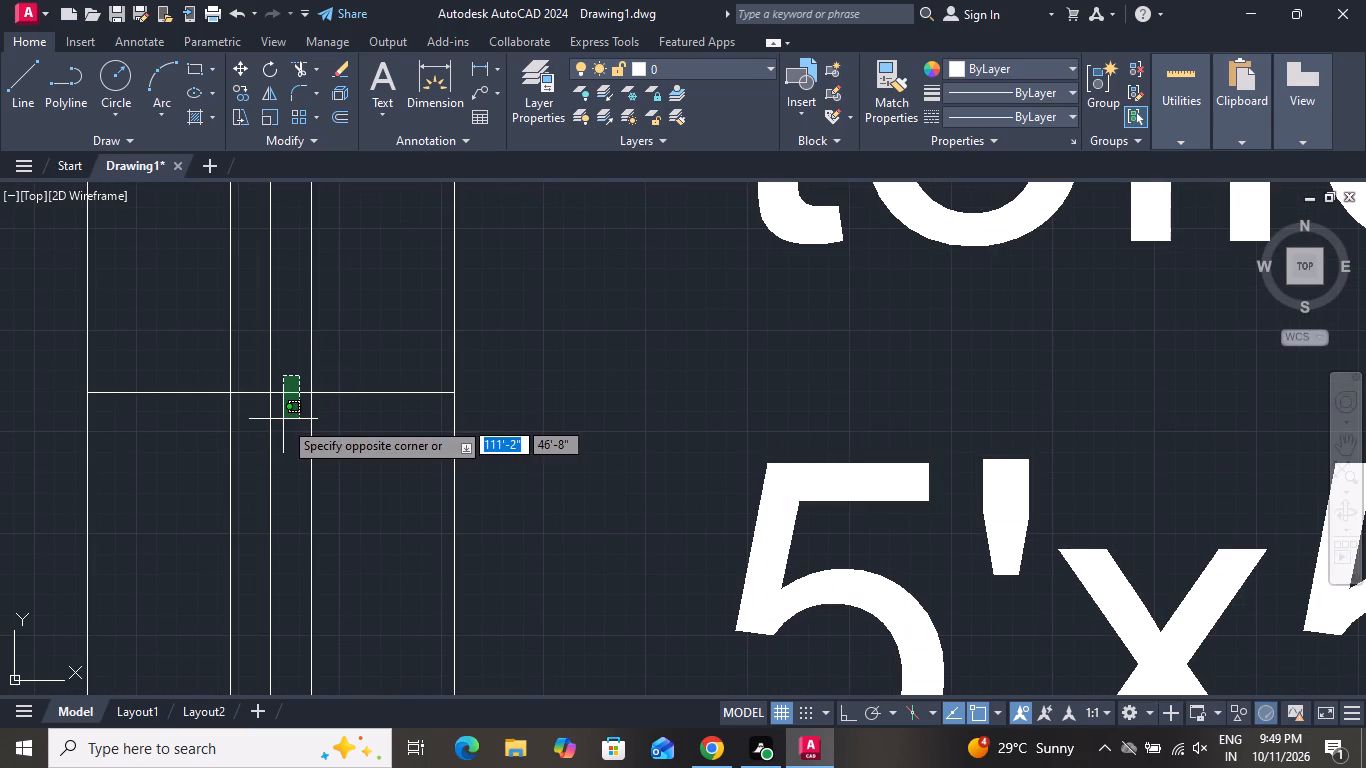
click(259, 434)
key(Delete)
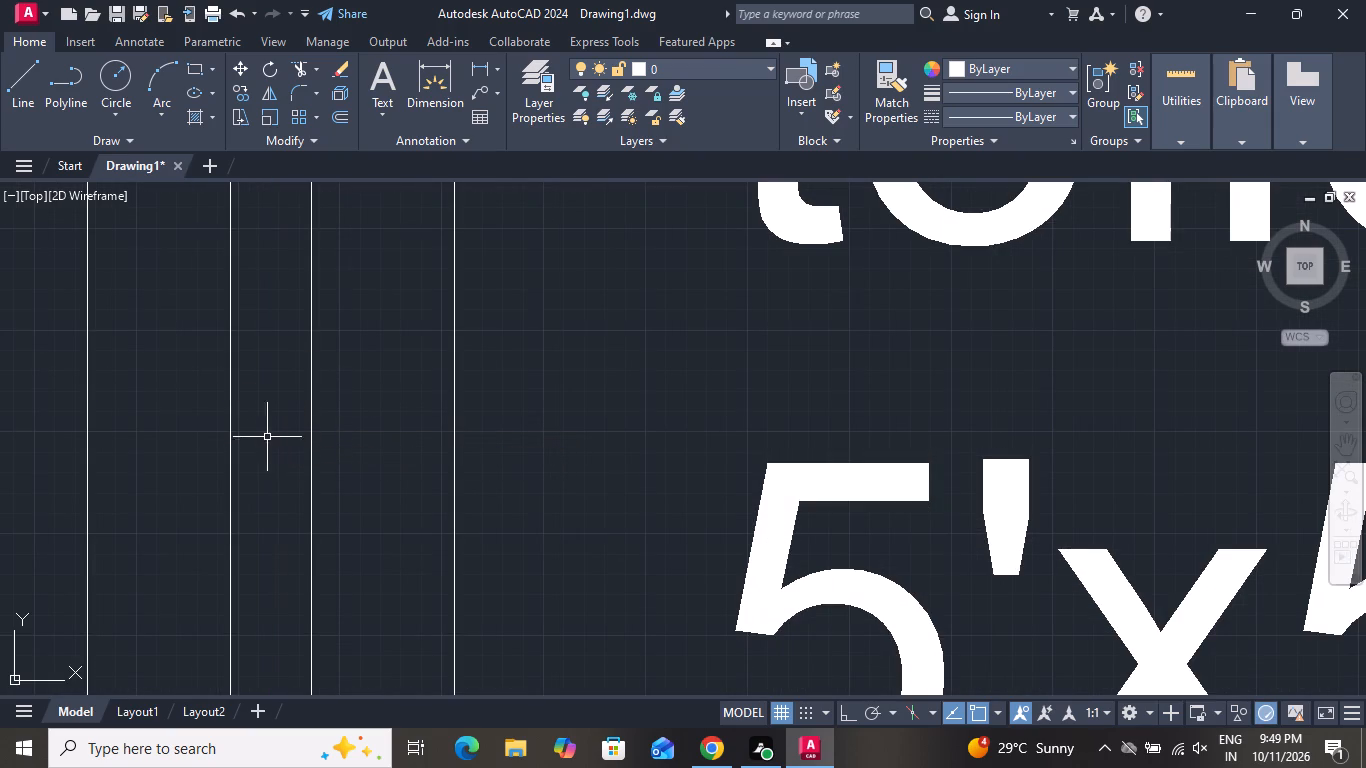
Draw a horizontal line across the left outer wall of the bedroom below the toilet, from the inner wall line's midpoint.
scroll(342, 392, down, 2)
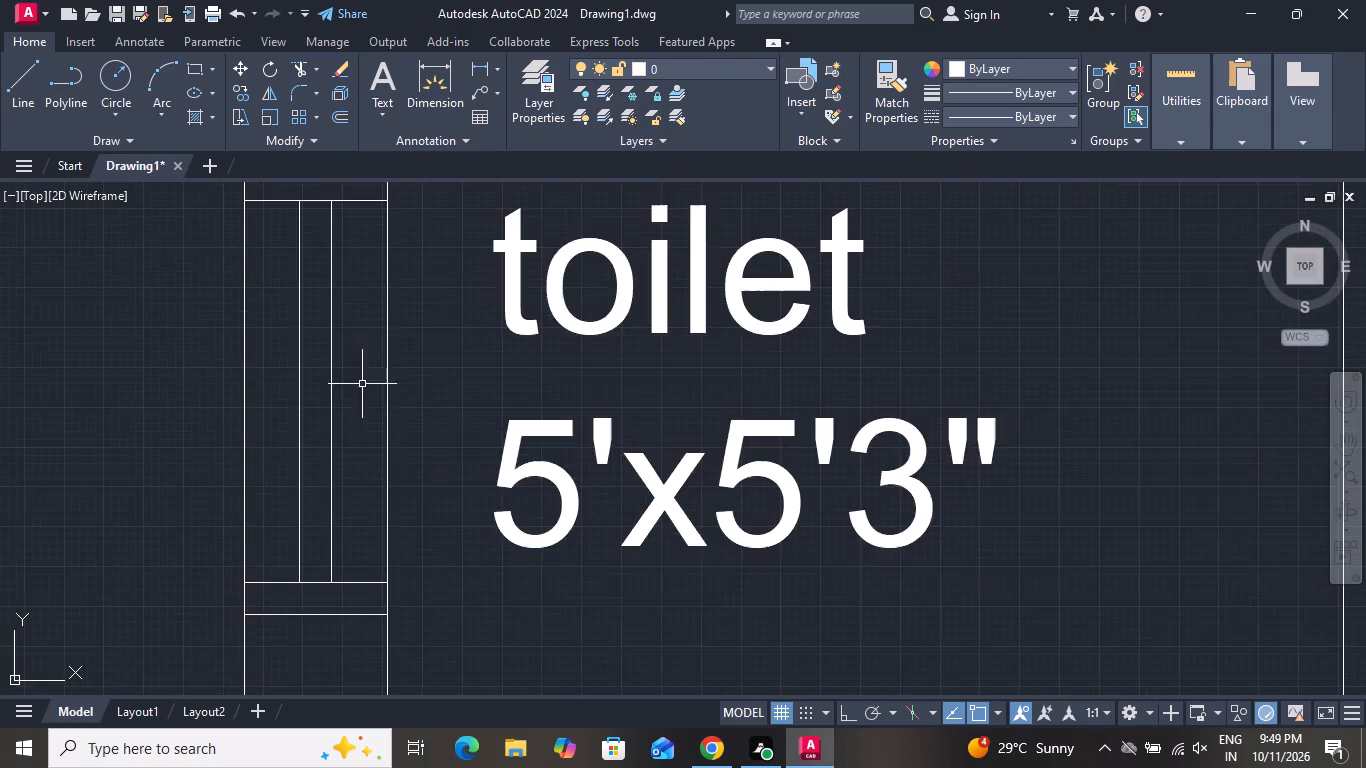
scroll(366, 384, down, 2)
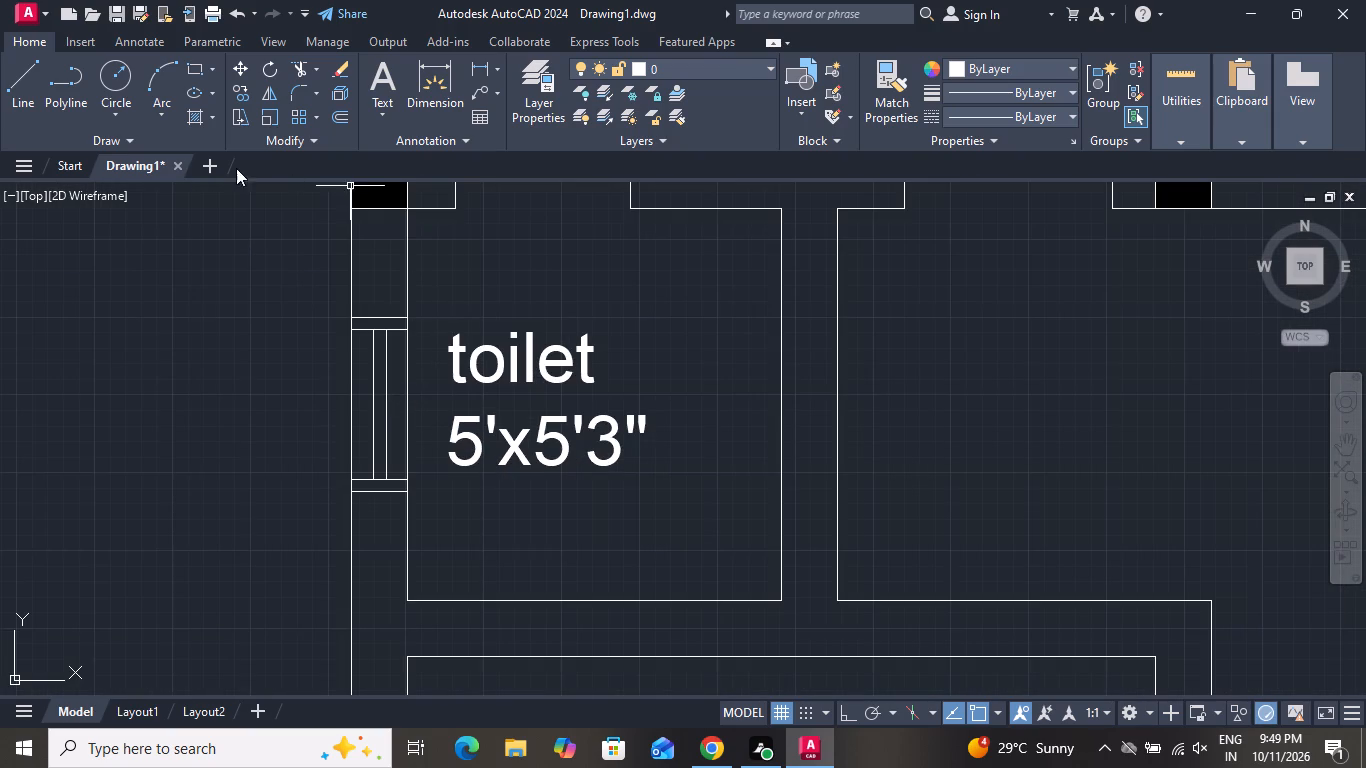
click(40, 91)
scroll(355, 364, down, 2)
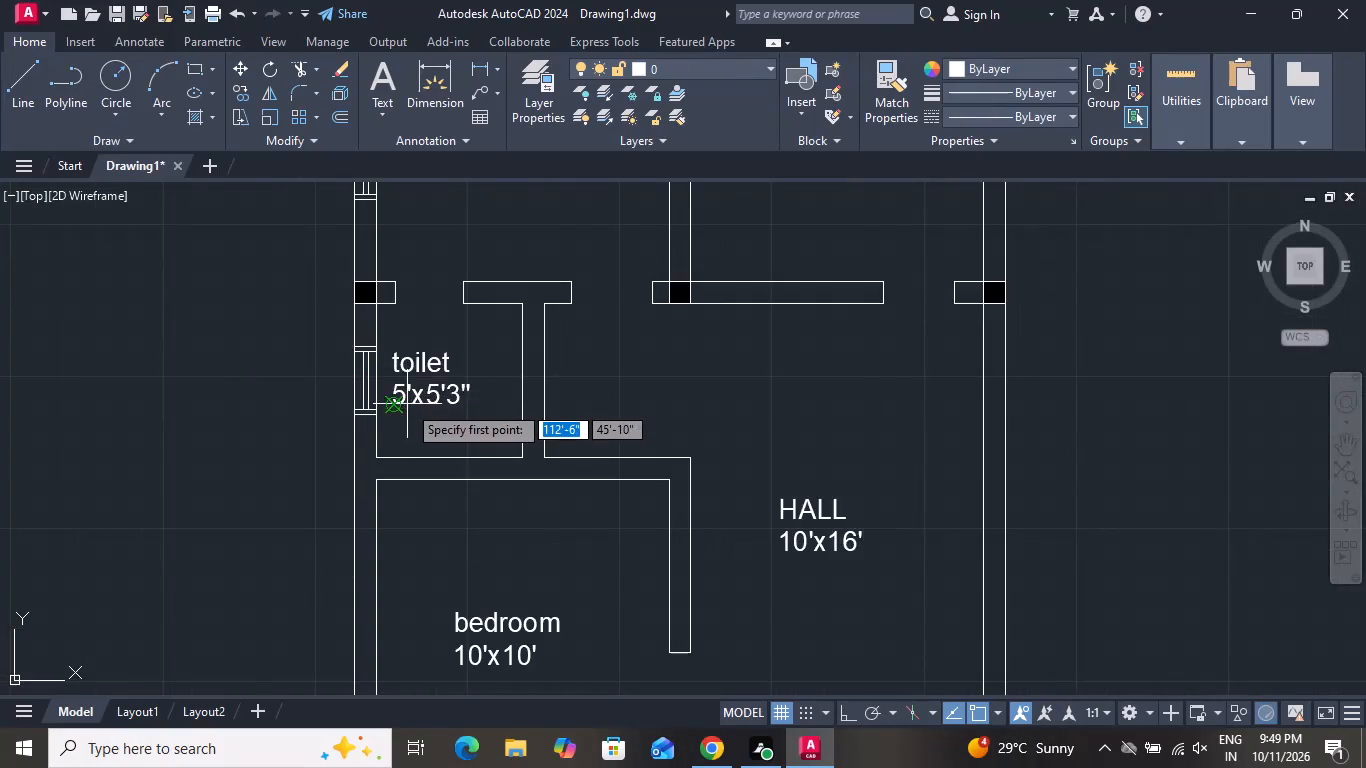
scroll(407, 400, down, 2)
scroll(385, 528, up, 2)
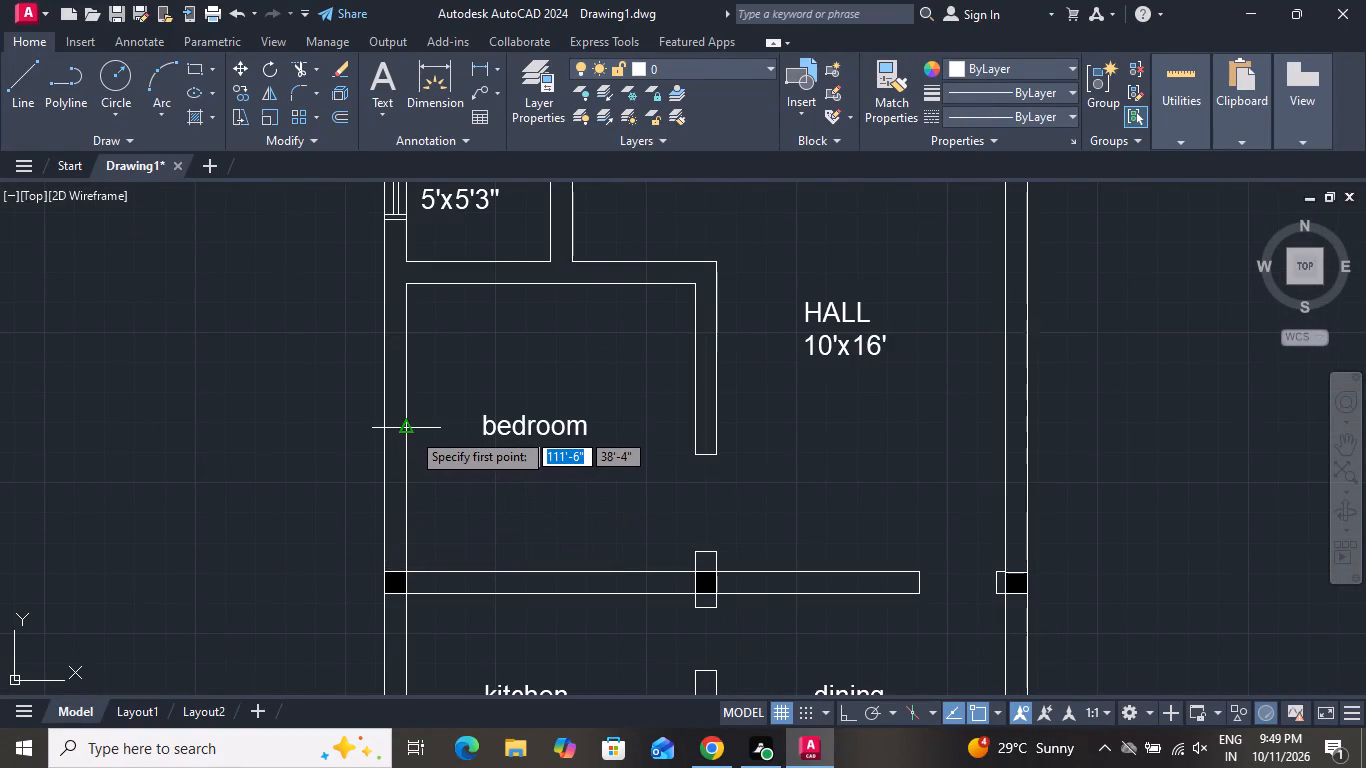
click(407, 430)
click(388, 424)
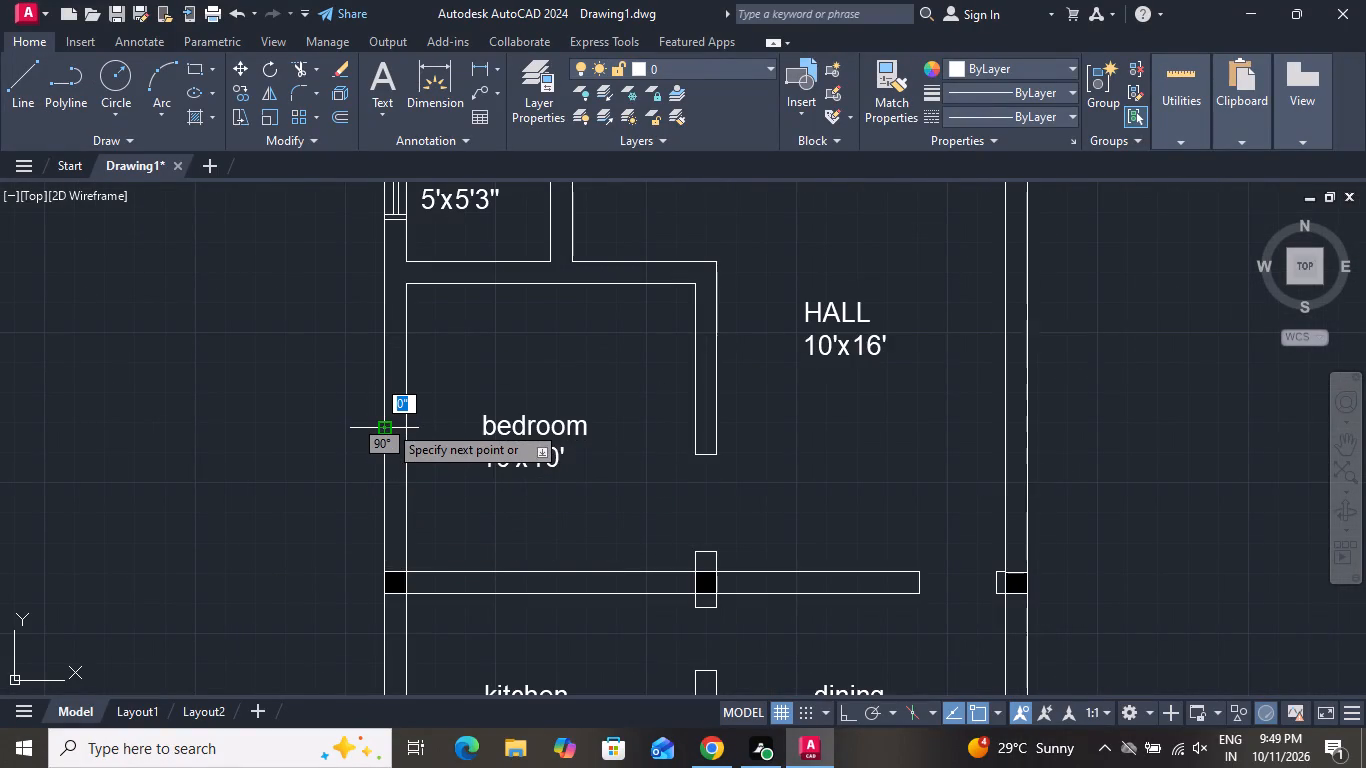
right_click(388, 424)
click(405, 449)
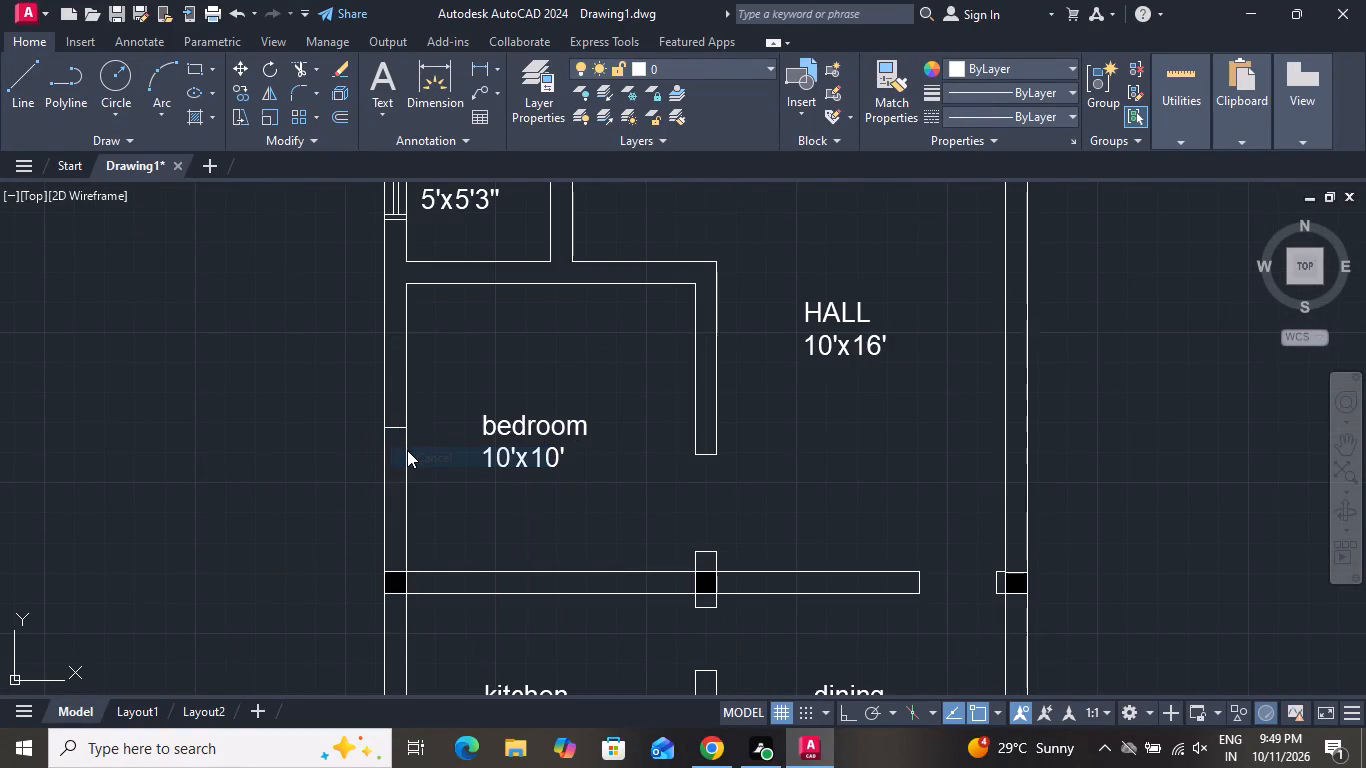
Offset the horizontal line across the left wall of the bedroom below the toilet by 2' both upward and downward.
key(o)
key(space)
text(2)
key(apostrophe)
key(Return)
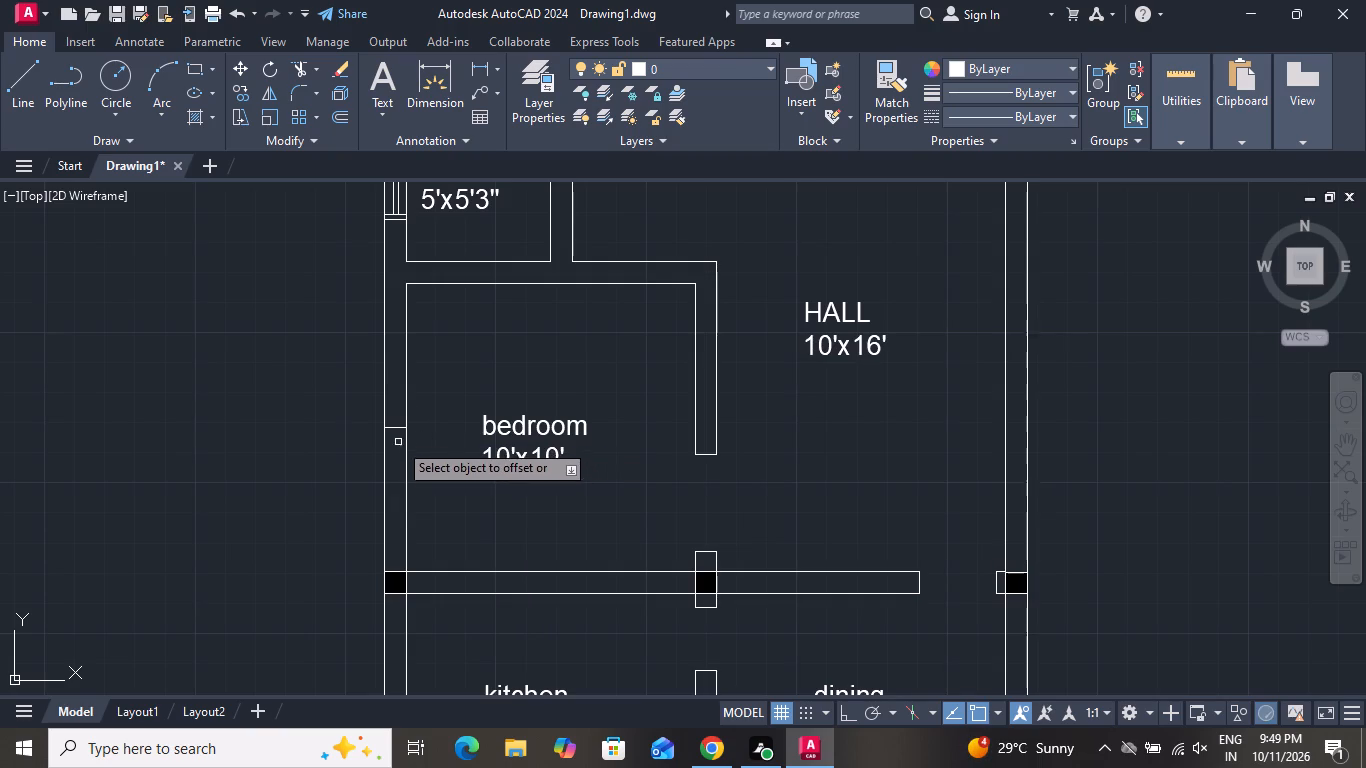
click(397, 426)
click(400, 474)
click(398, 428)
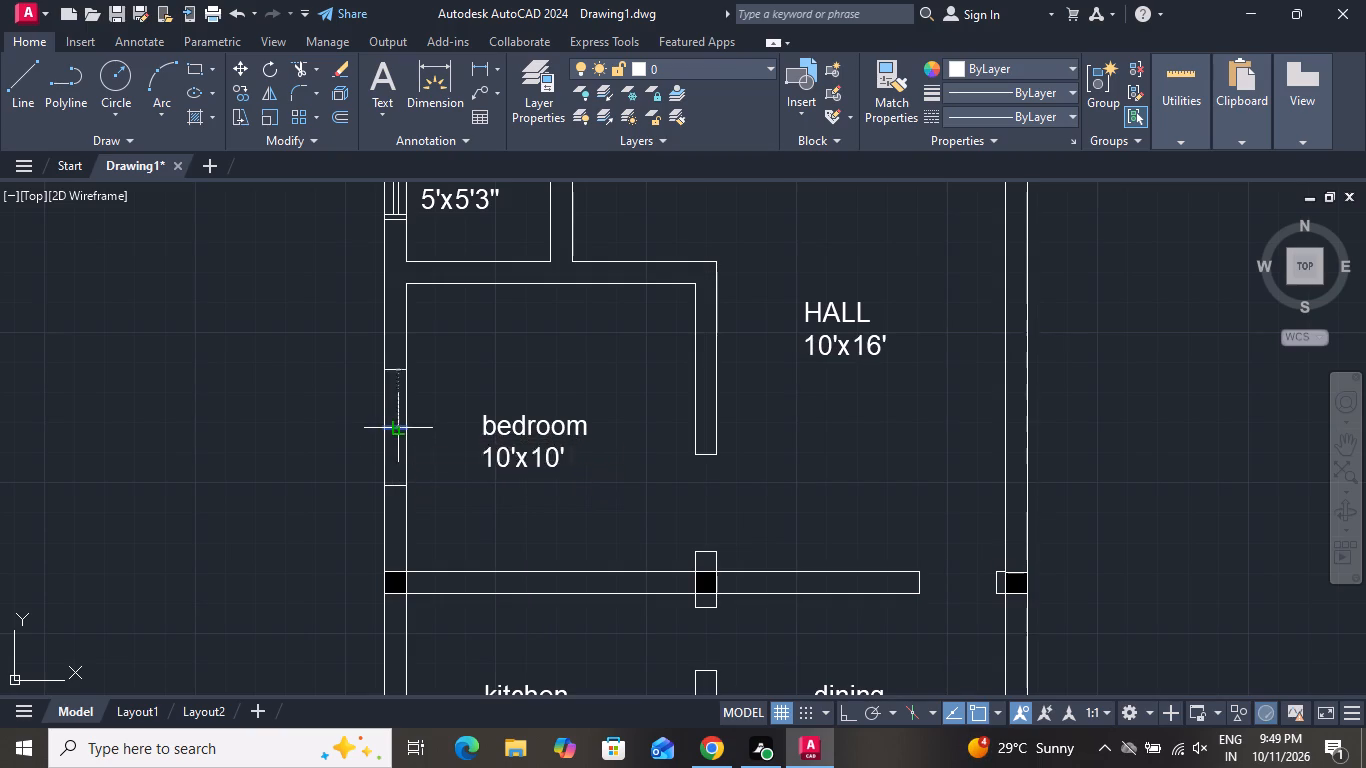
click(394, 346)
right_click(453, 396)
click(466, 420)
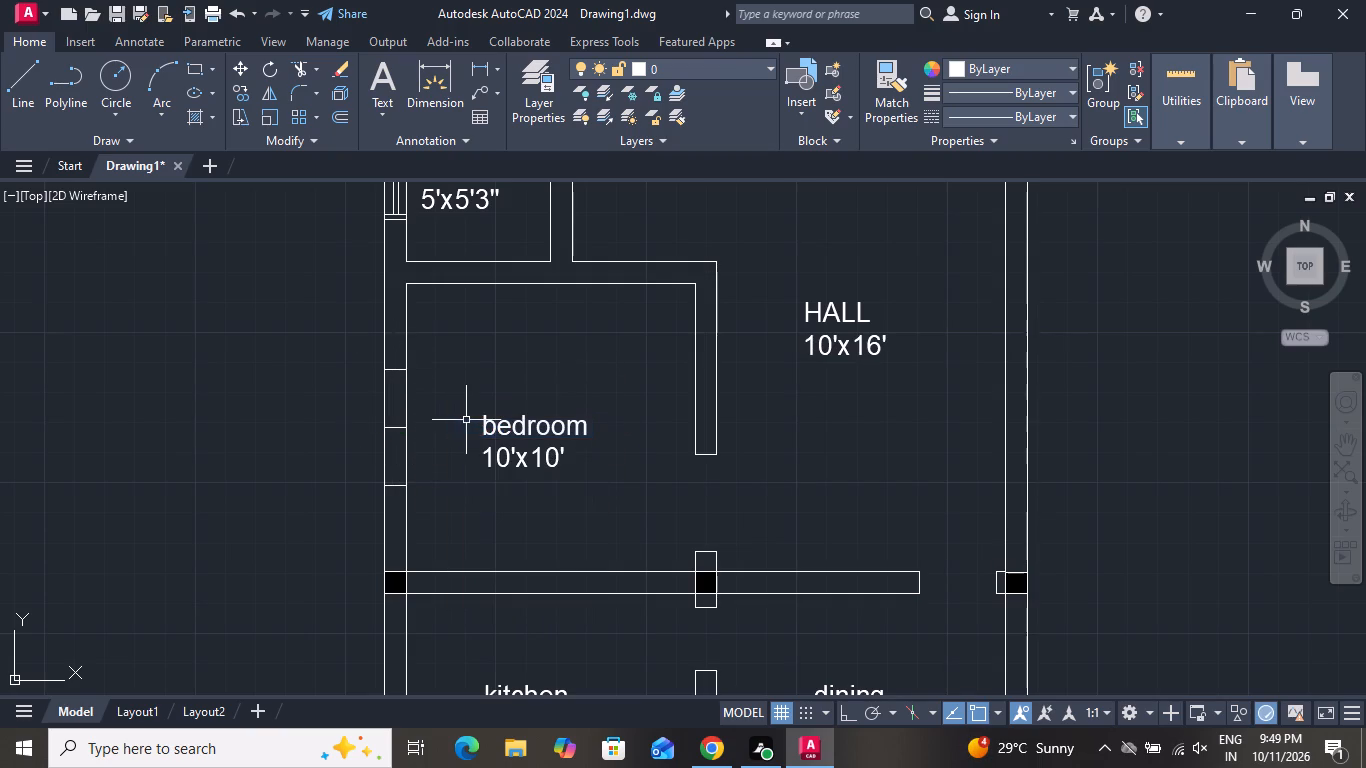
Offset the top and bottom lines of the window opening in the bedroom below the toilet outward by 2" each.
key(o)
key(space)
key(2)
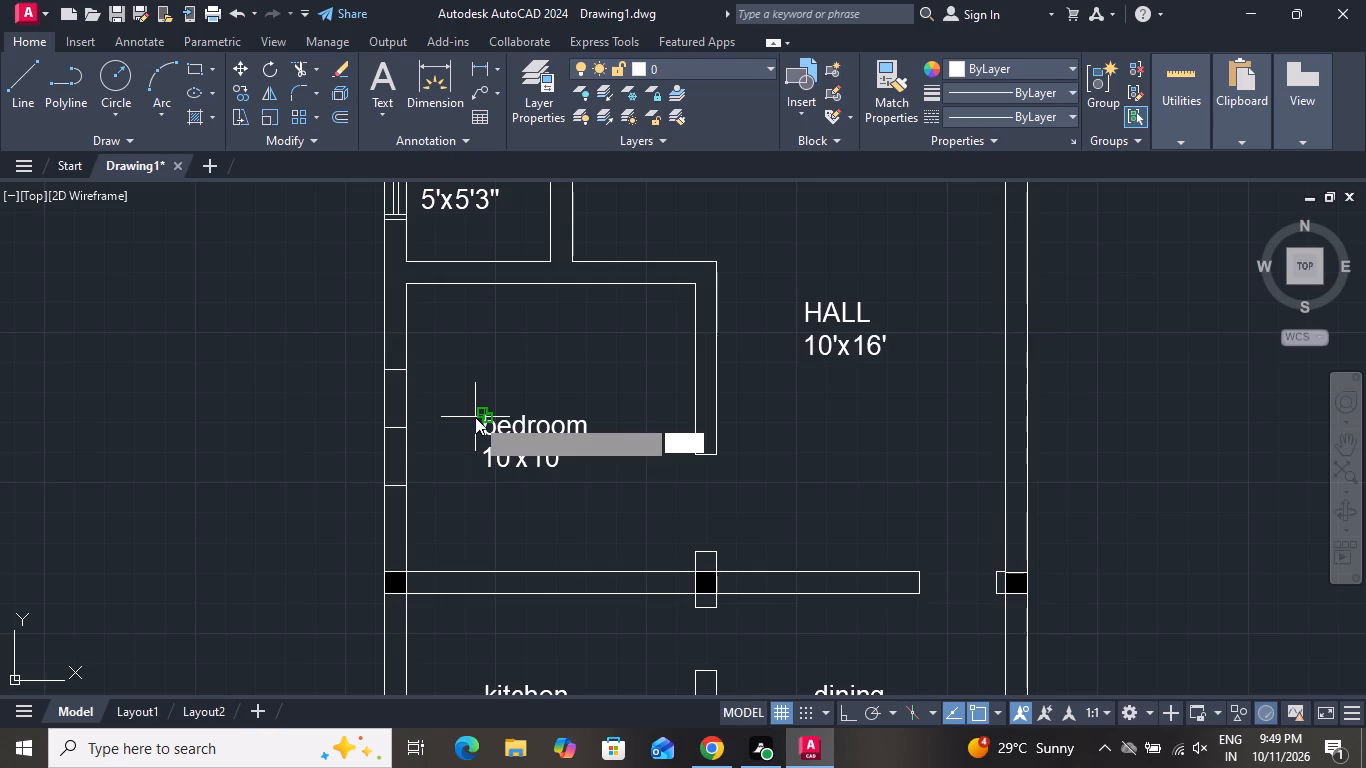
key(shift+quotedbl)
key(Return)
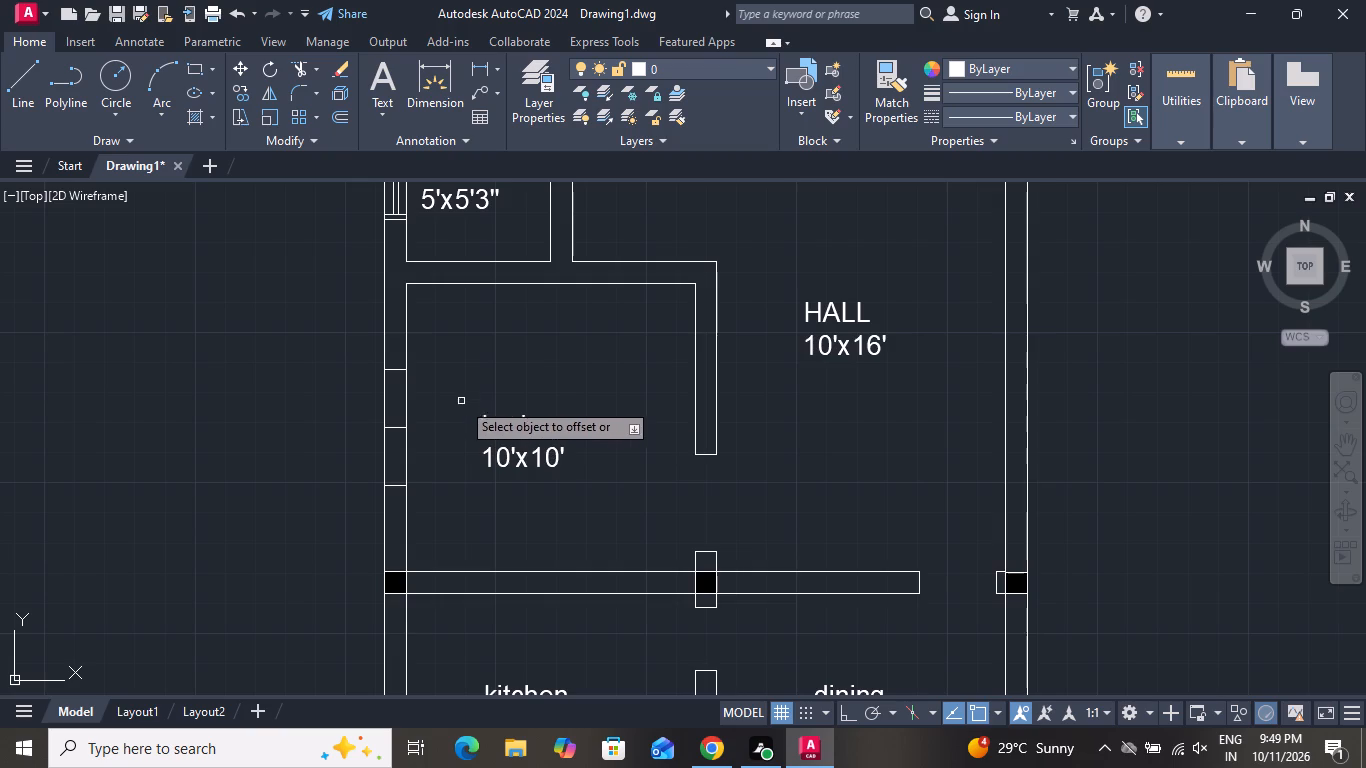
click(397, 370)
click(400, 321)
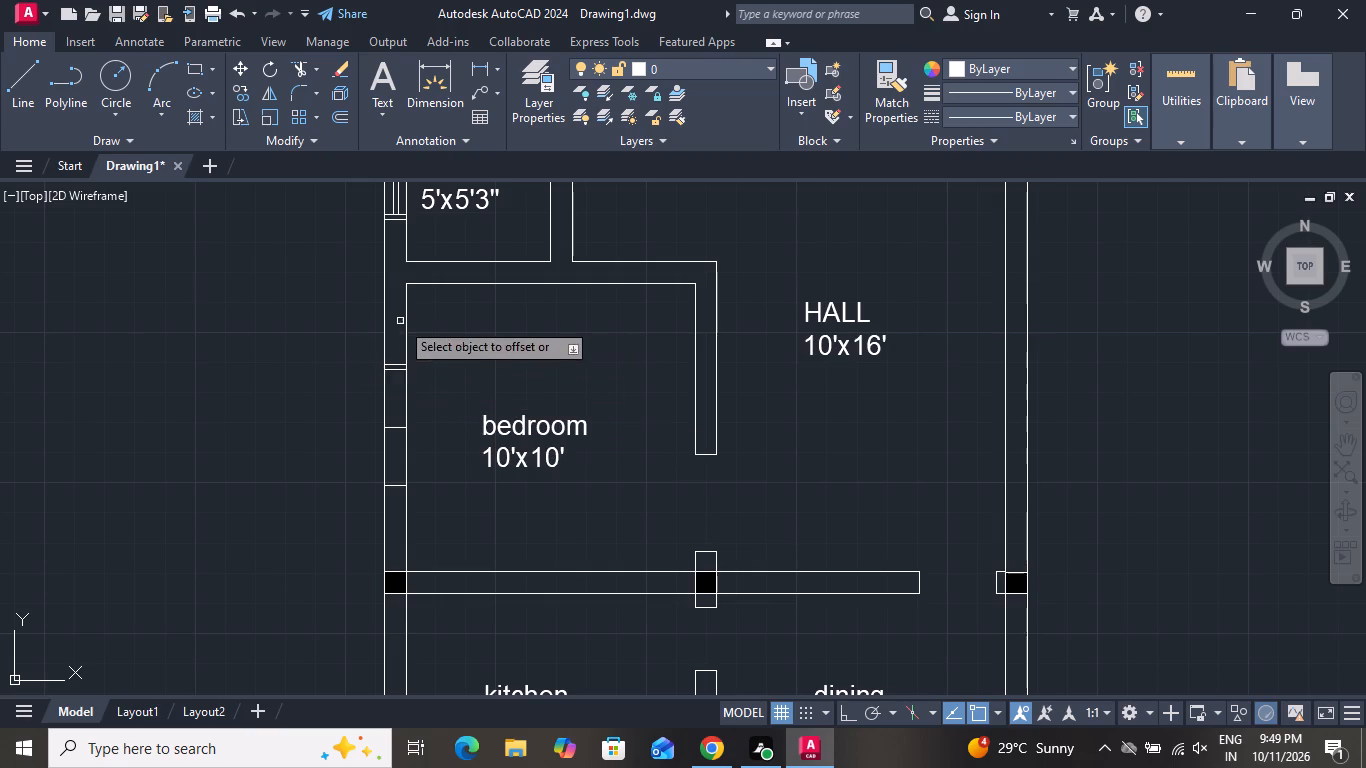
click(399, 486)
click(386, 559)
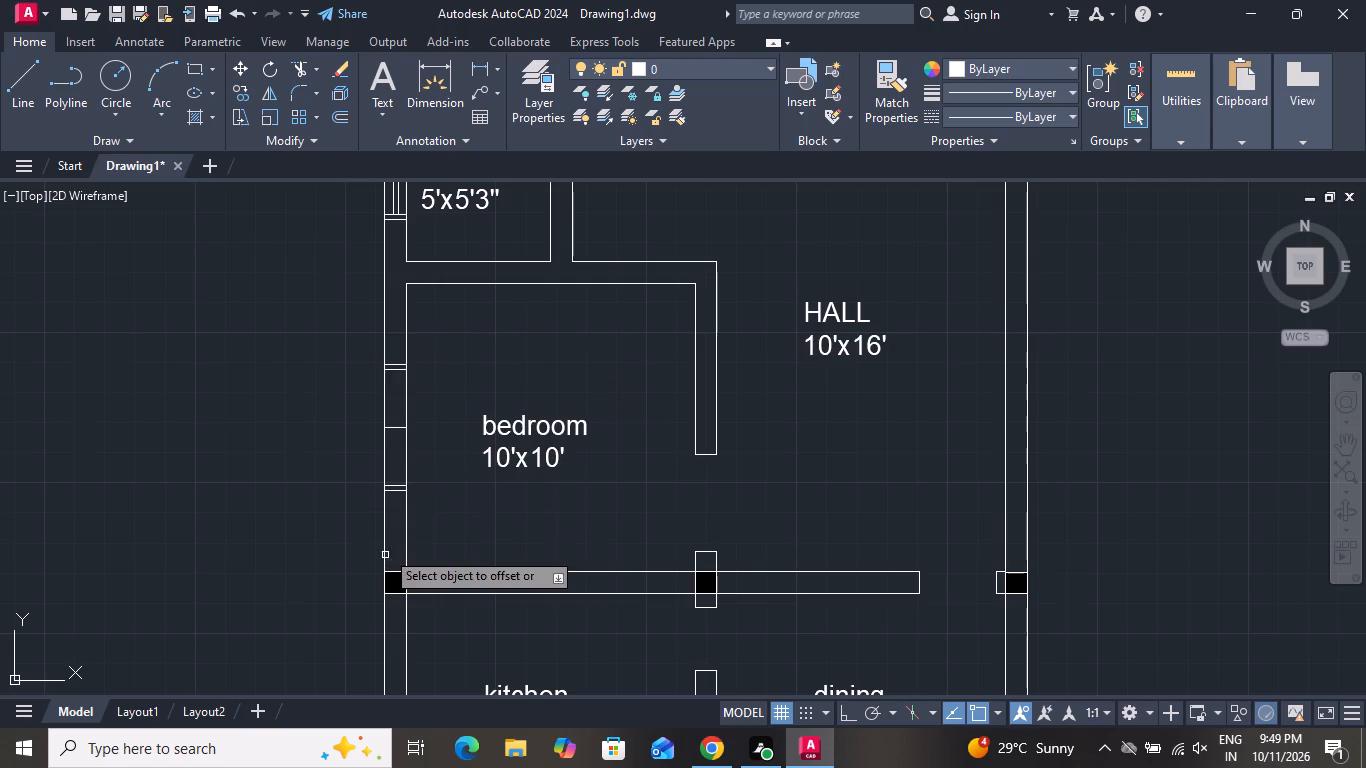
right_click(423, 467)
click(437, 497)
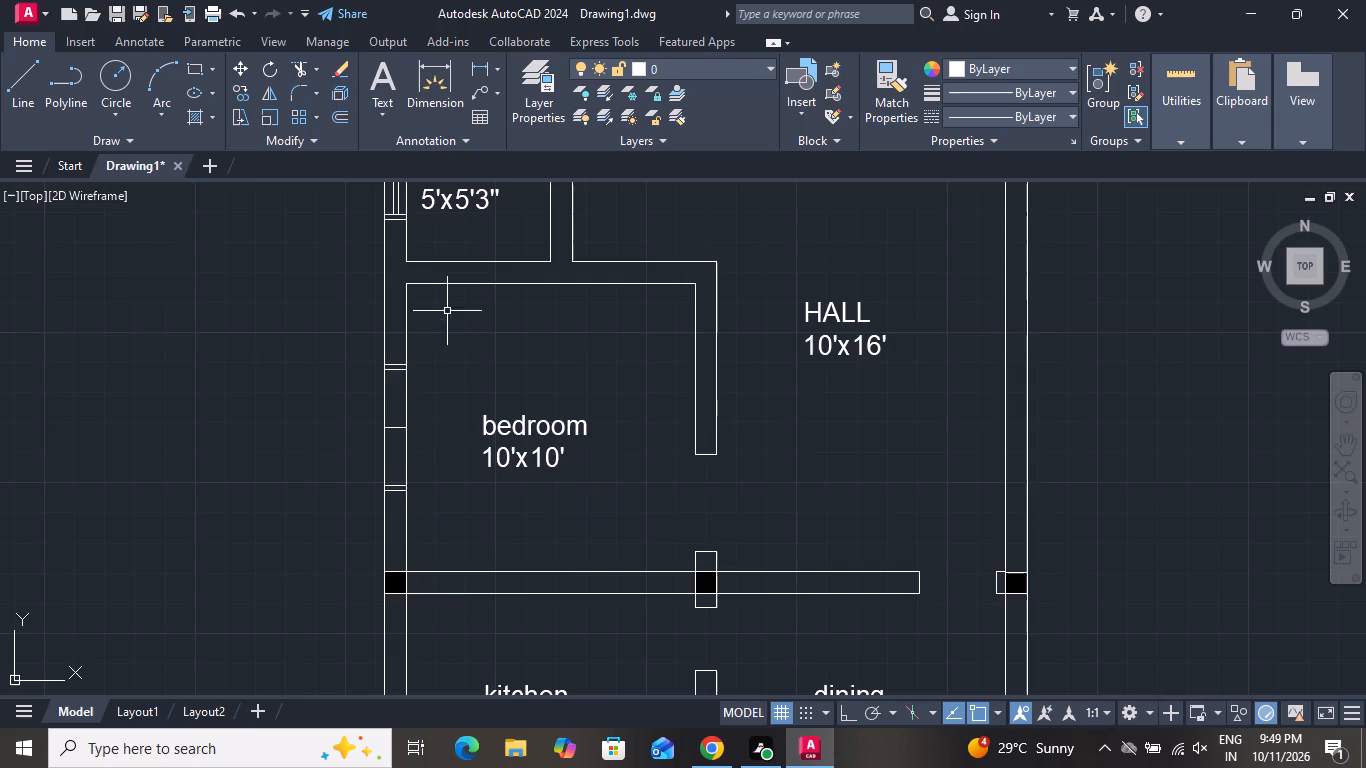
Draw a vertical line down the middle of the window opening in the bedroom below the toilet, between the opening's top and bottom lines.
click(17, 86)
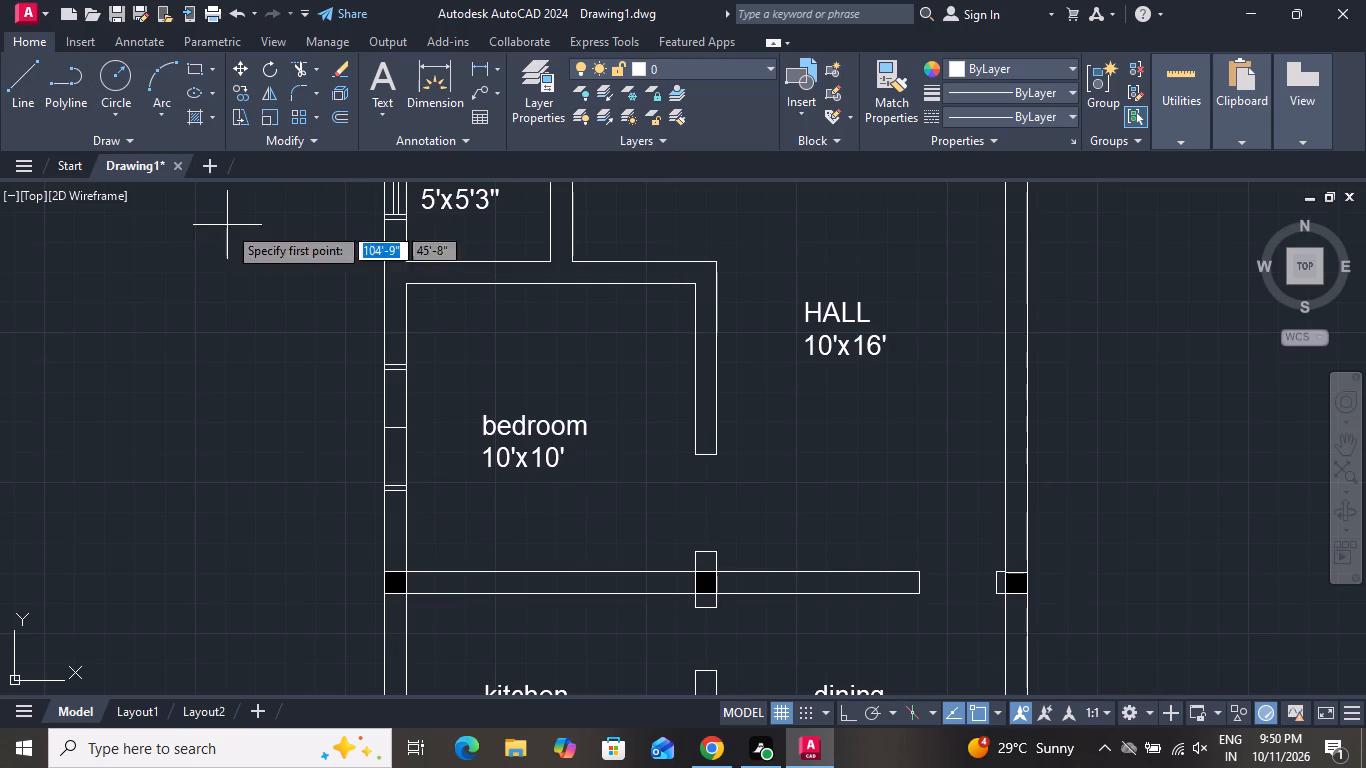
click(390, 372)
click(399, 484)
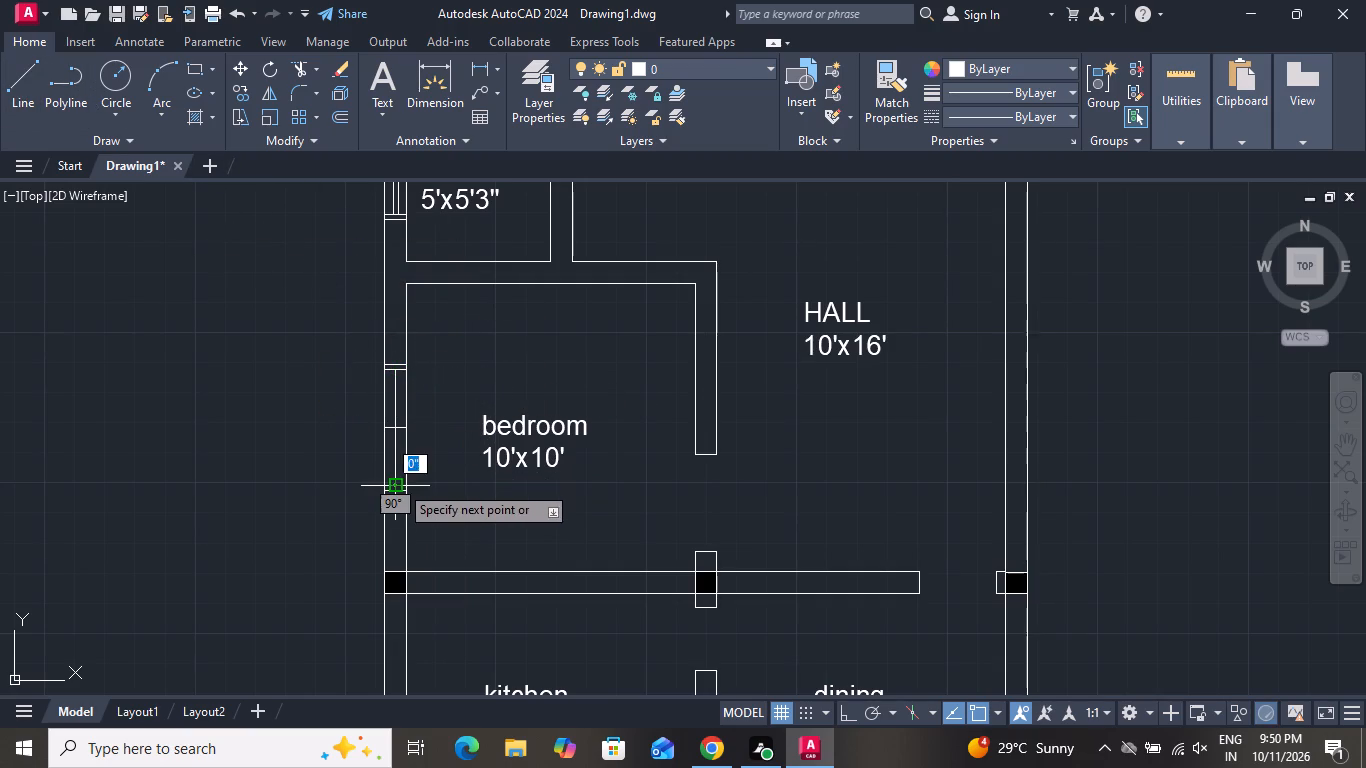
right_click(399, 484)
right_drag(413, 522, 402, 522)
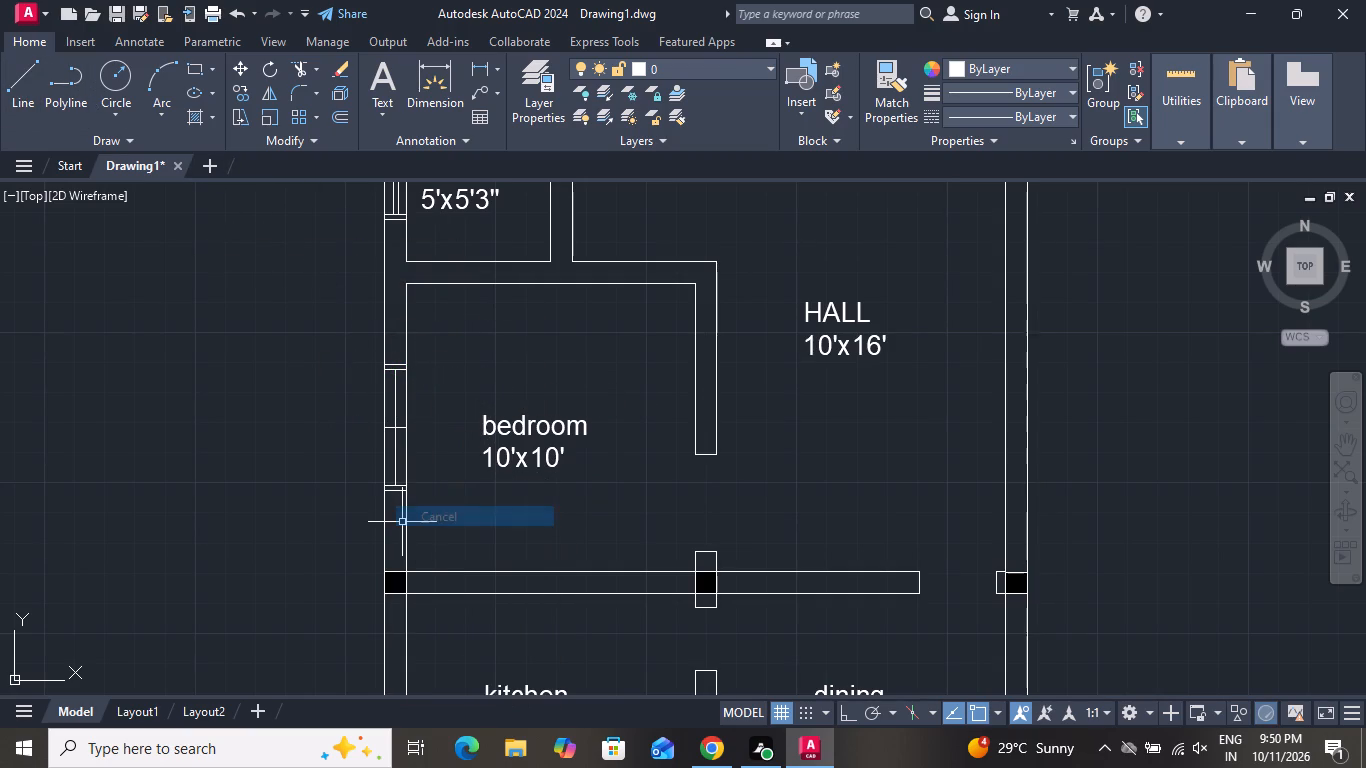
Offset the vertical centre line in the lower bedroom's window opening by 1" to both sides.
key(o)
key(space)
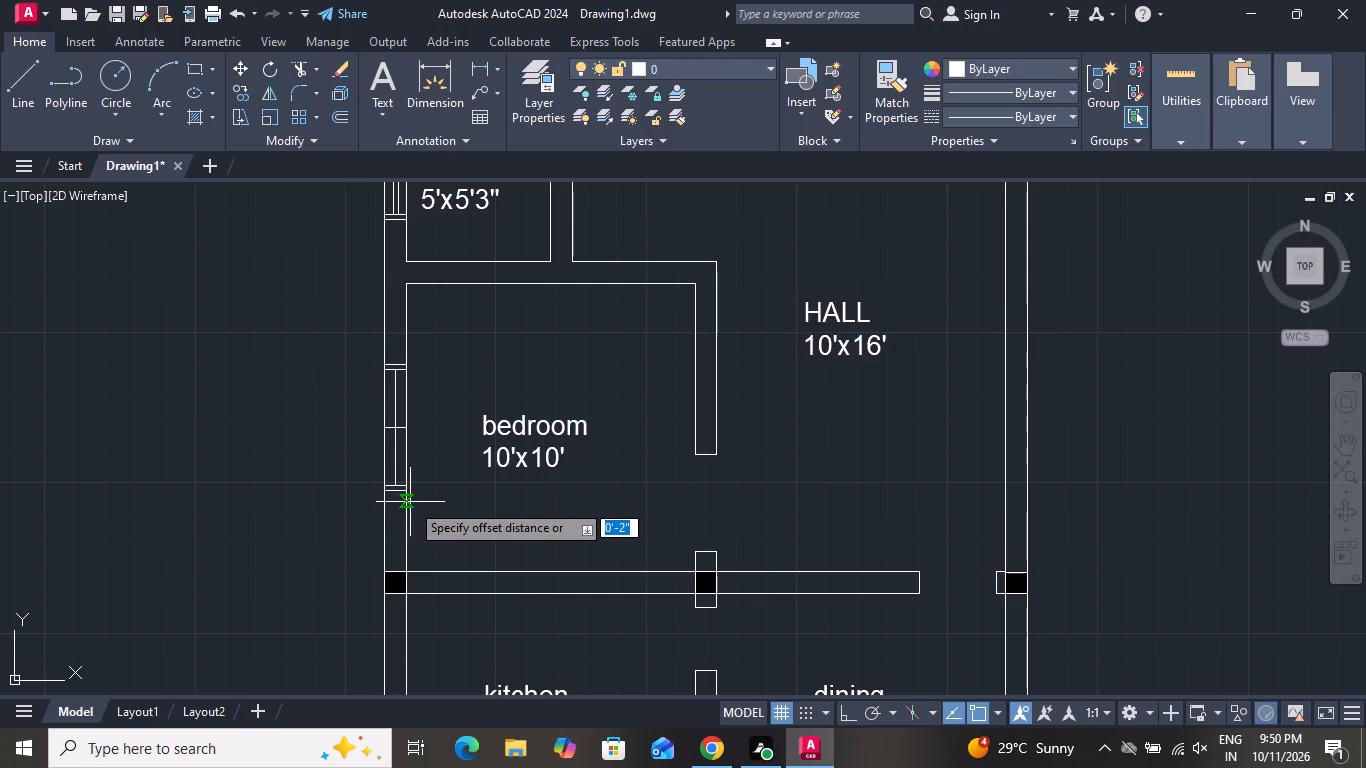
key(1)
key(shift+quotedbl)
key(Return)
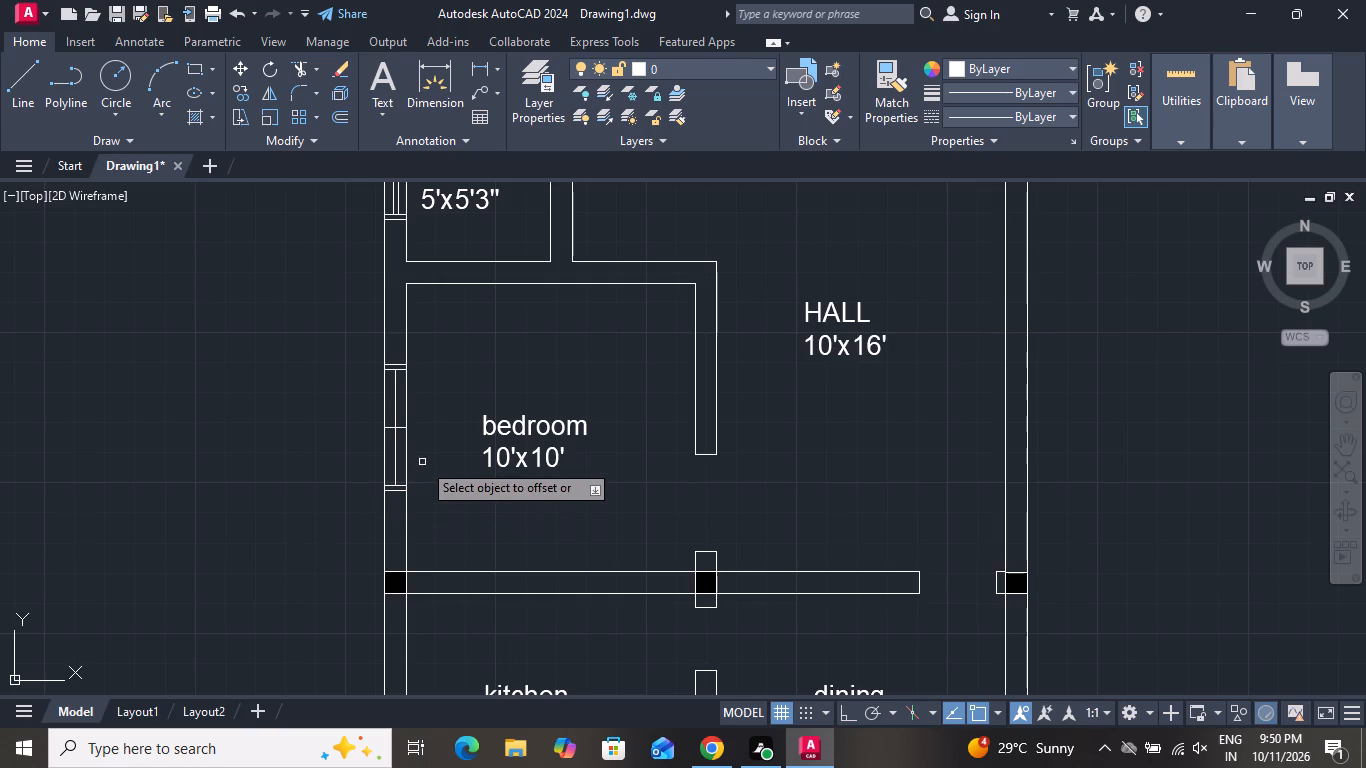
scroll(391, 414, up, 3)
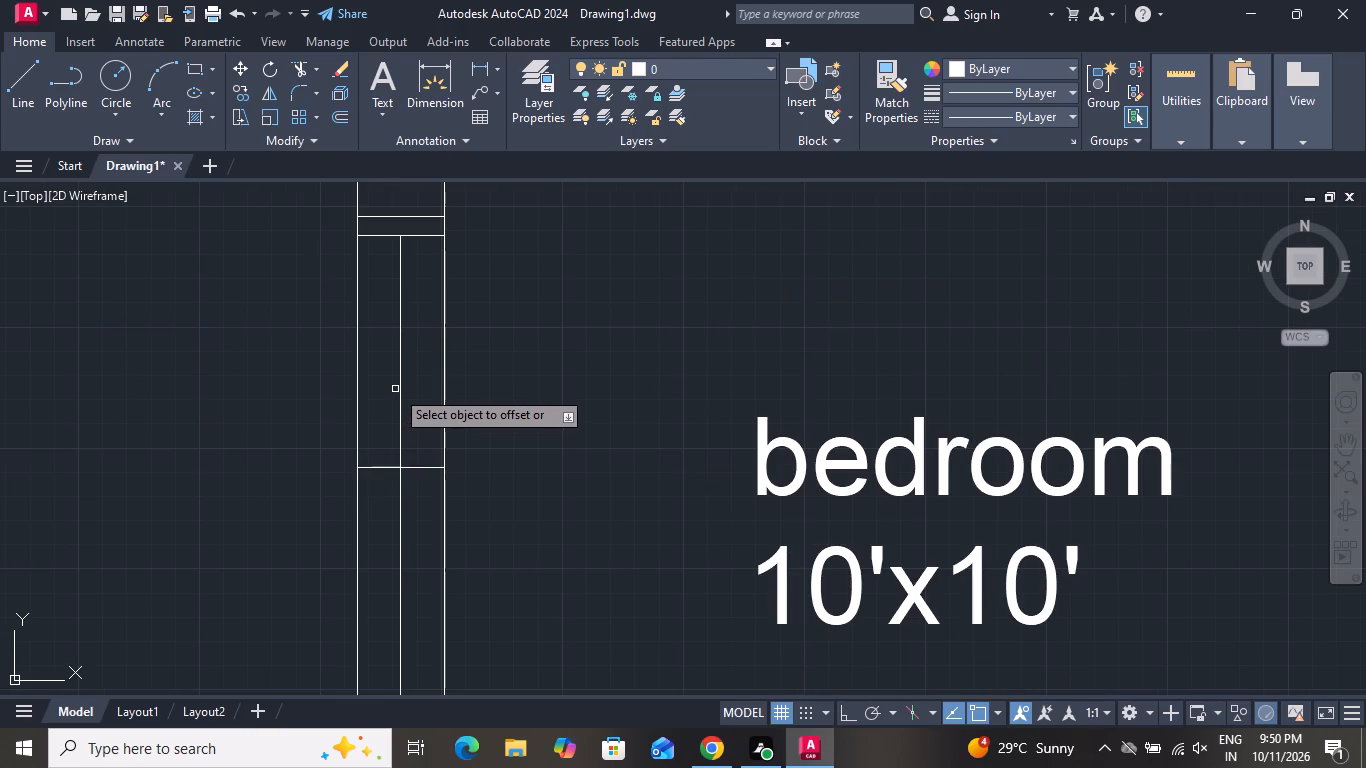
click(401, 380)
click(444, 372)
click(402, 384)
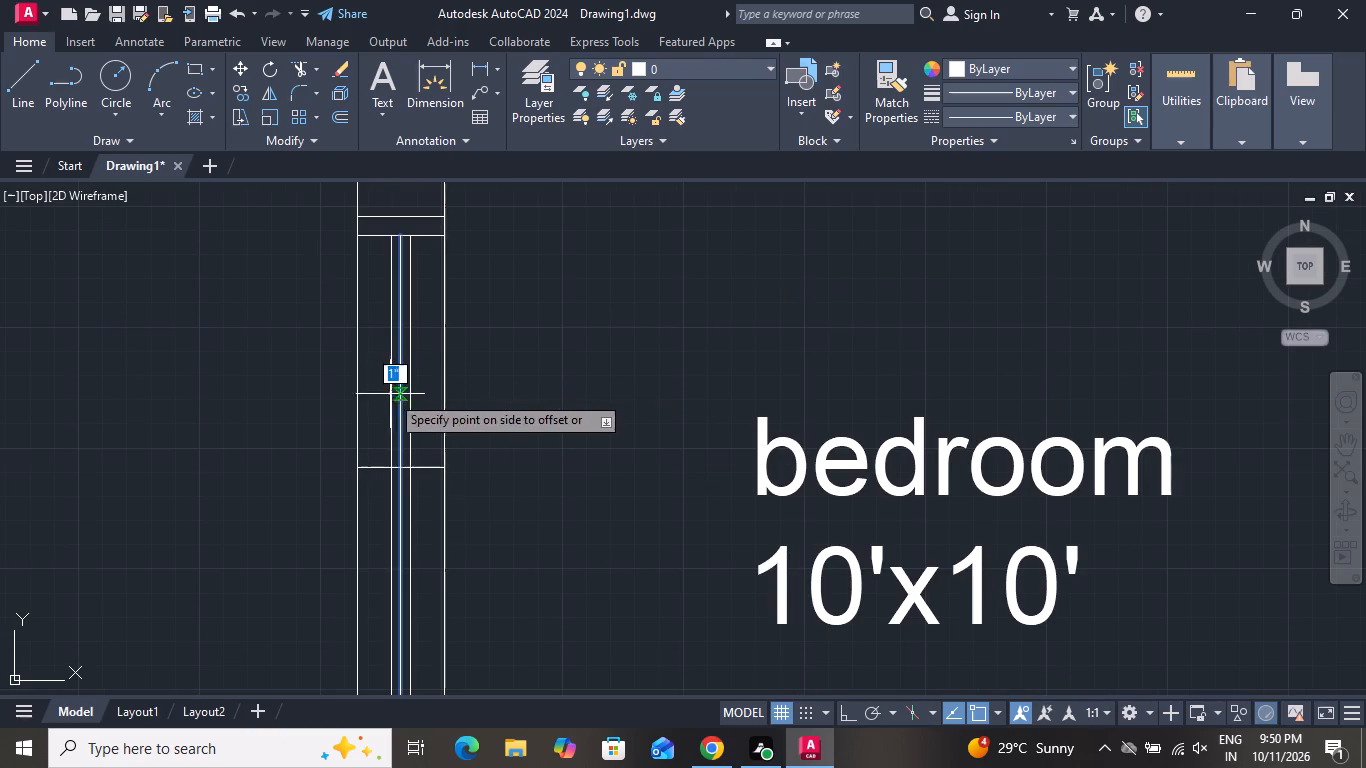
click(380, 397)
right_click(379, 397)
click(388, 429)
Delete the horizontal centre line and the middle one of the three vertical lines in the lower bedroom's window opening.
scroll(421, 508, up, 1)
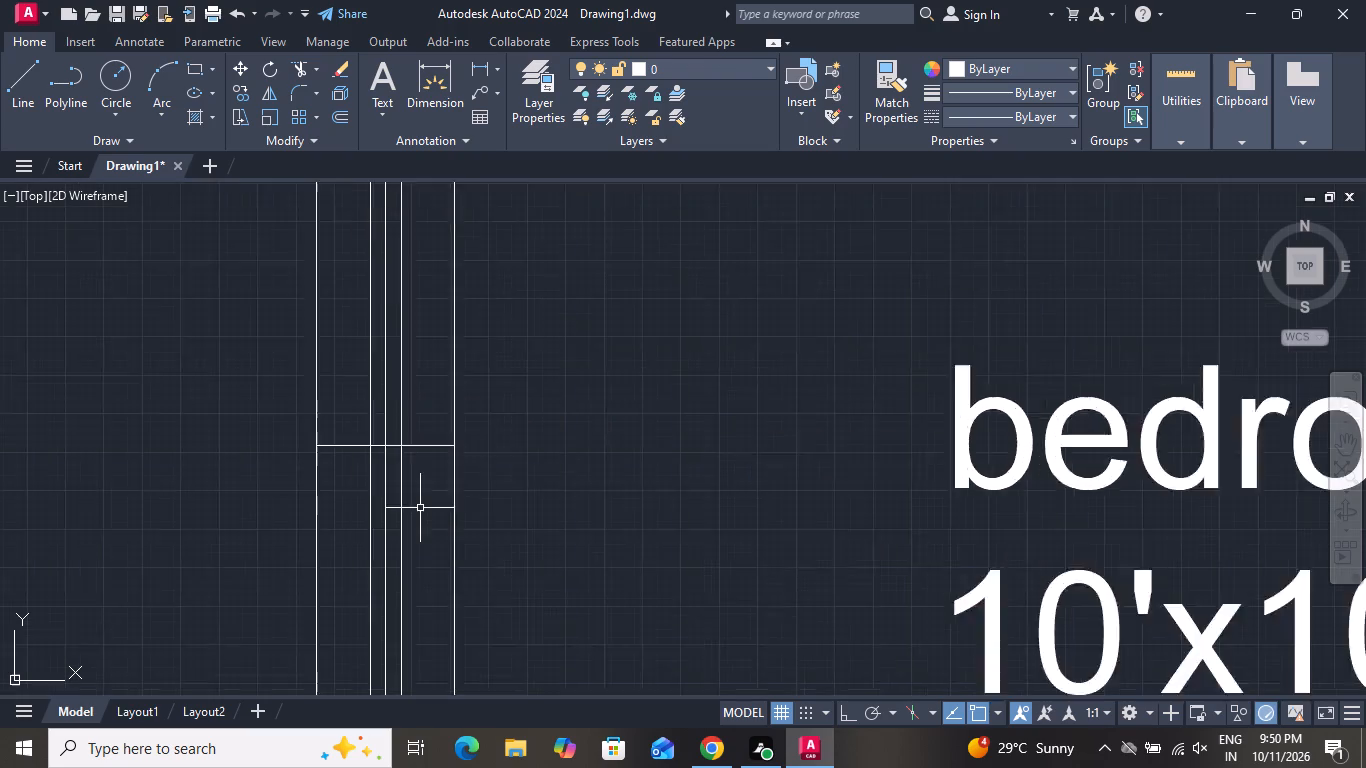
scroll(418, 507, up, 1)
scroll(380, 414, up, 2)
click(360, 368)
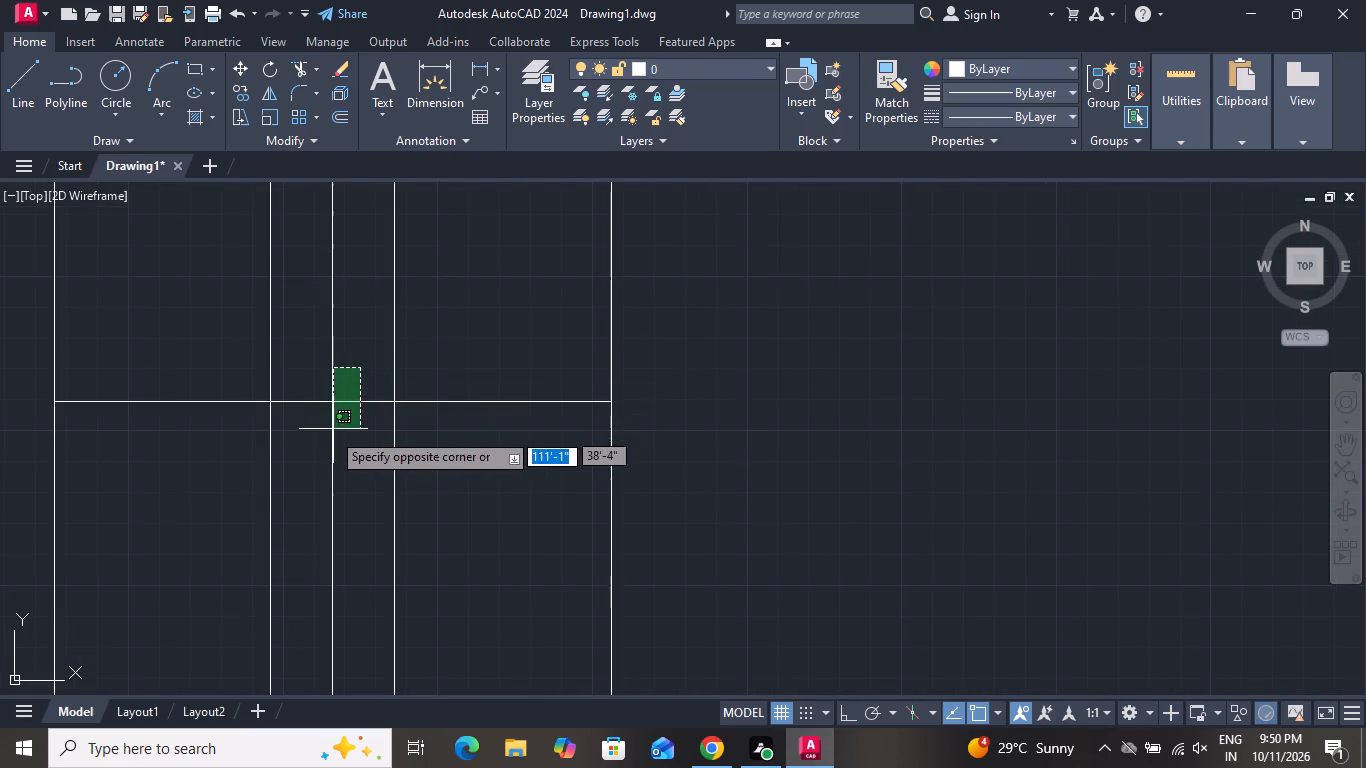
click(323, 436)
key(Delete)
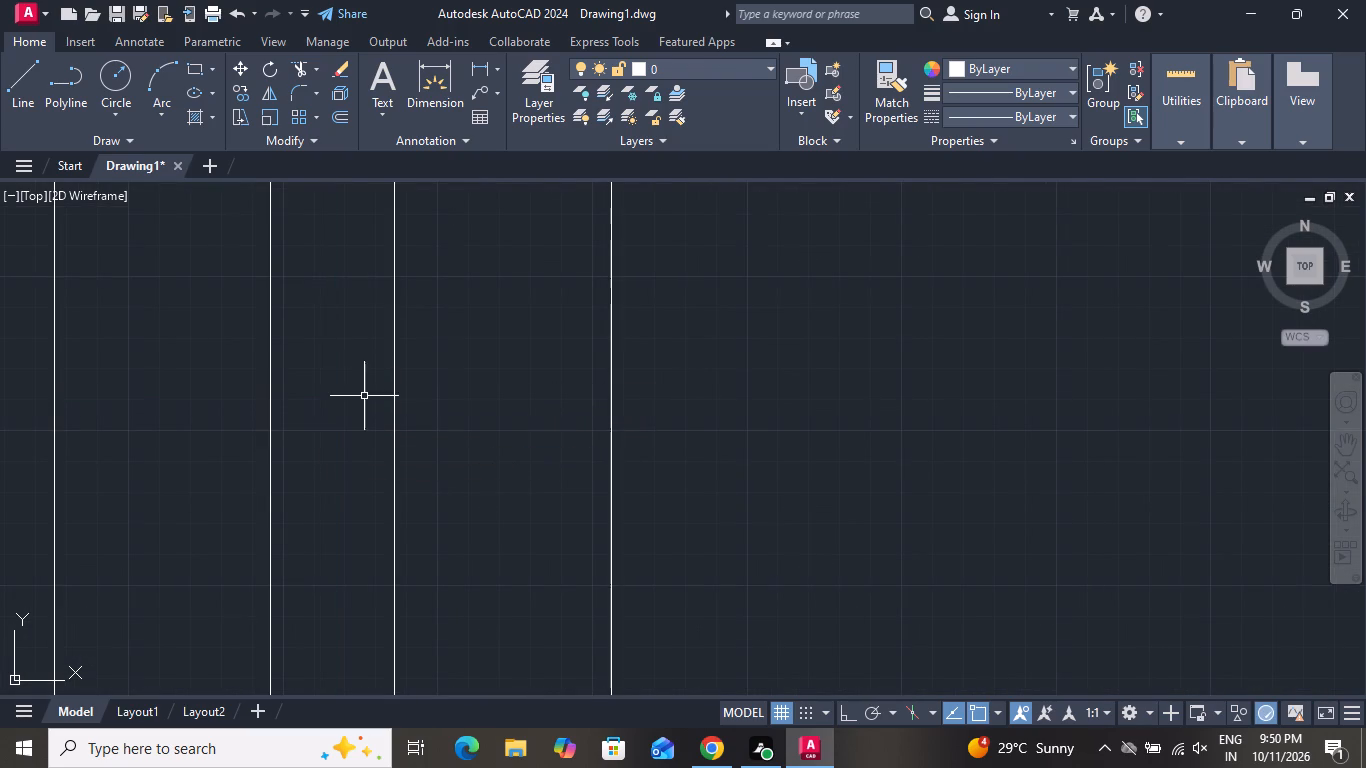
Draw a horizontal line across the kitchen's left outer wall, from the inner wall line's midpoint to the outer wall line.
click(18, 87)
scroll(719, 235, down, 1)
scroll(725, 250, up, 1)
scroll(727, 257, down, 1)
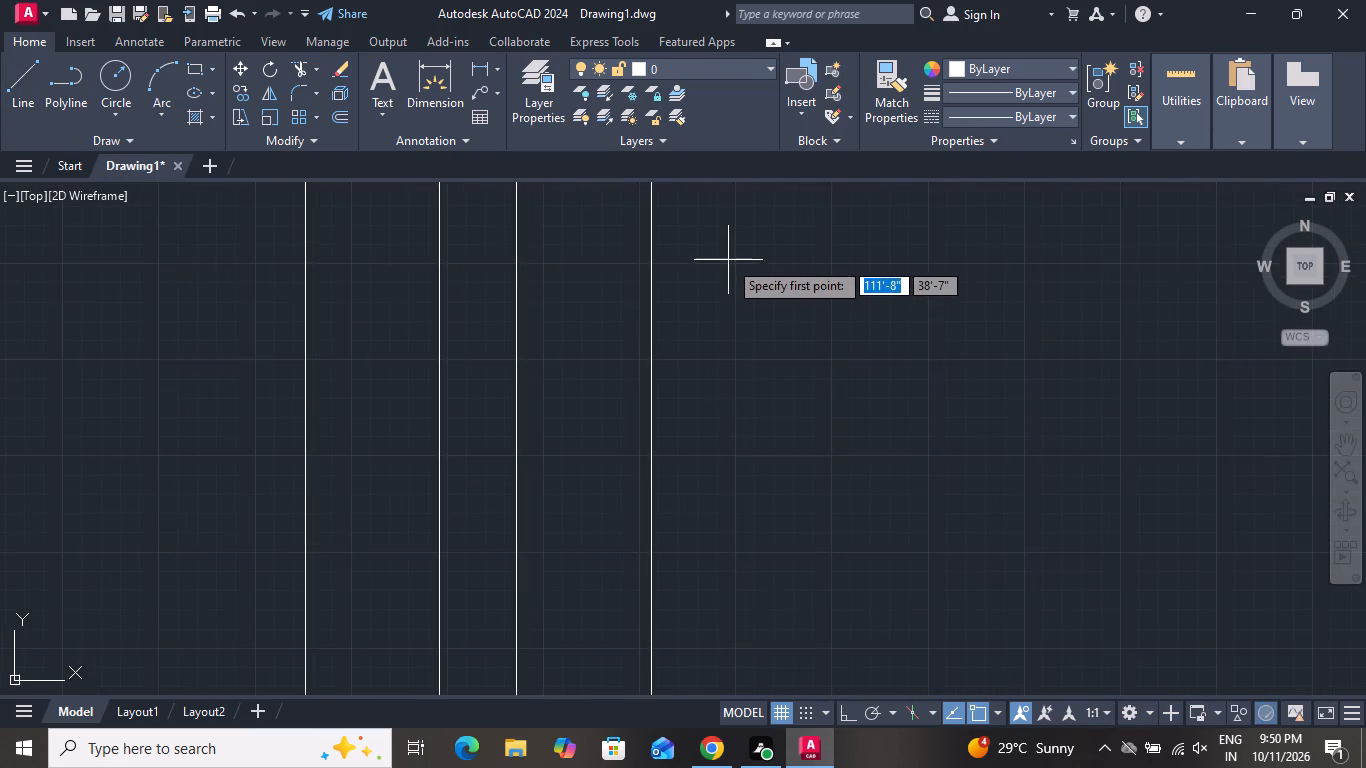
scroll(728, 270, down, 8)
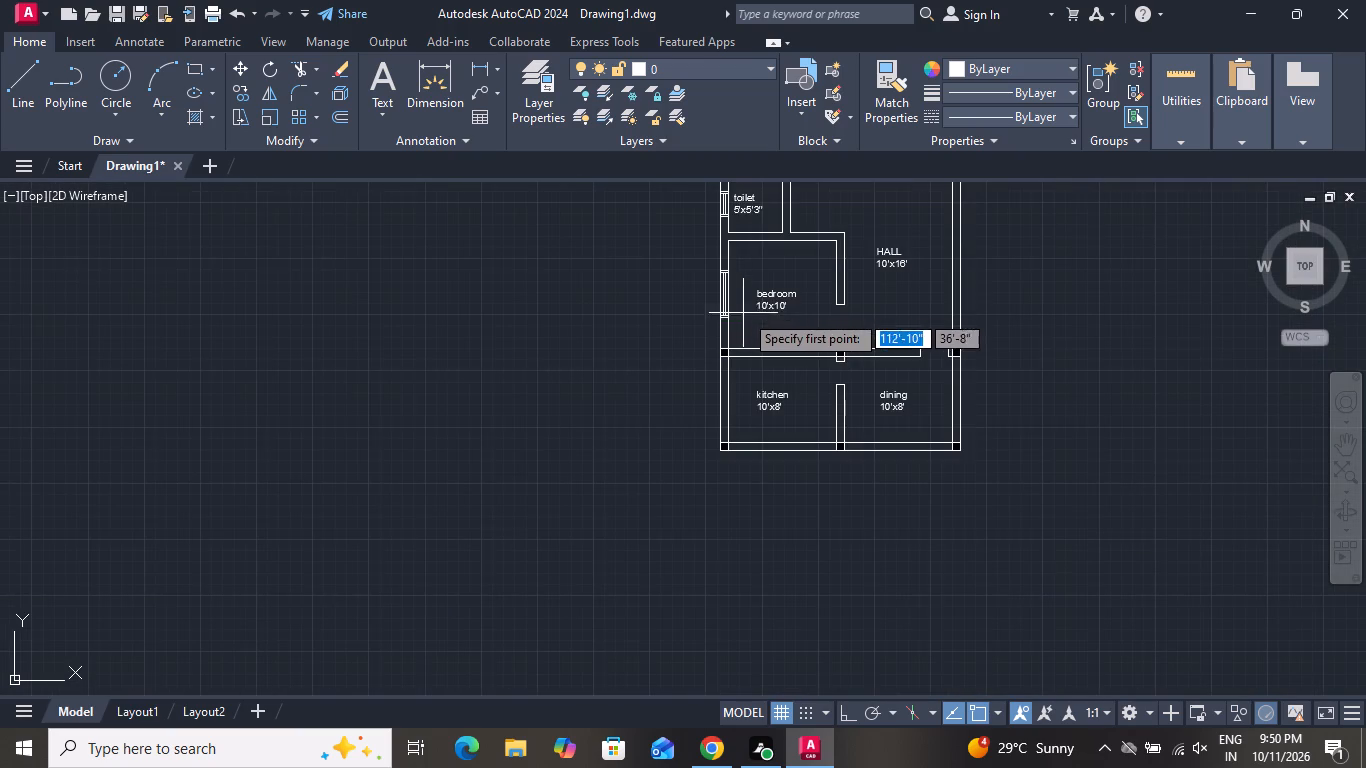
scroll(740, 479, up, 2)
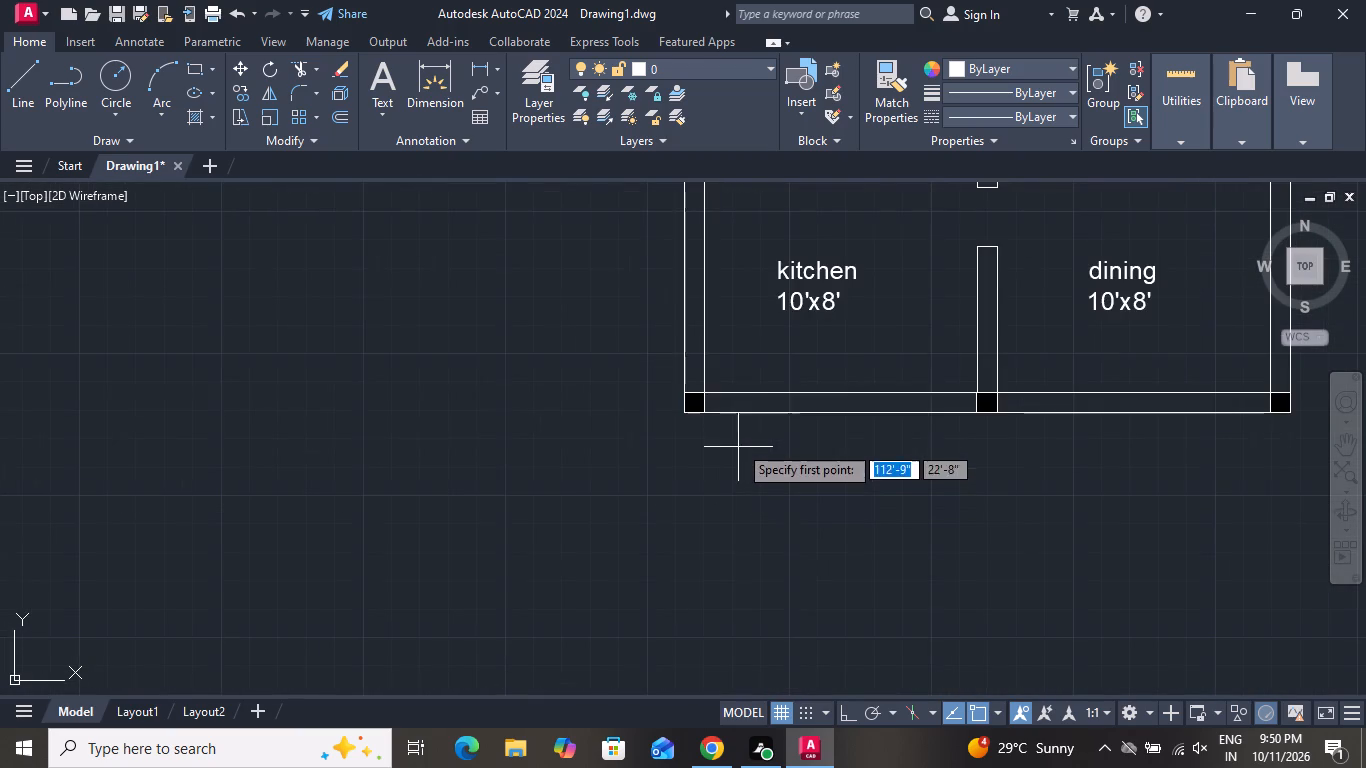
scroll(738, 360, down, 2)
scroll(733, 334, up, 3)
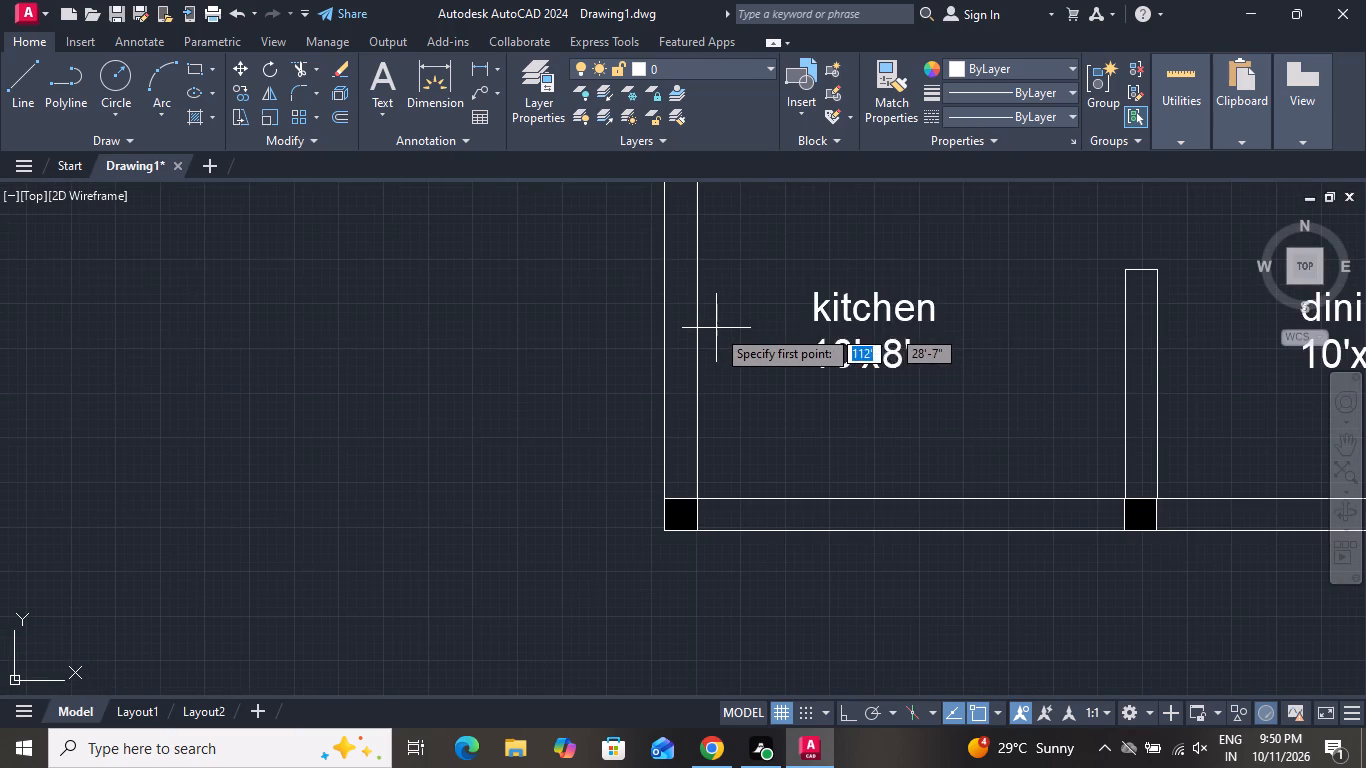
click(700, 329)
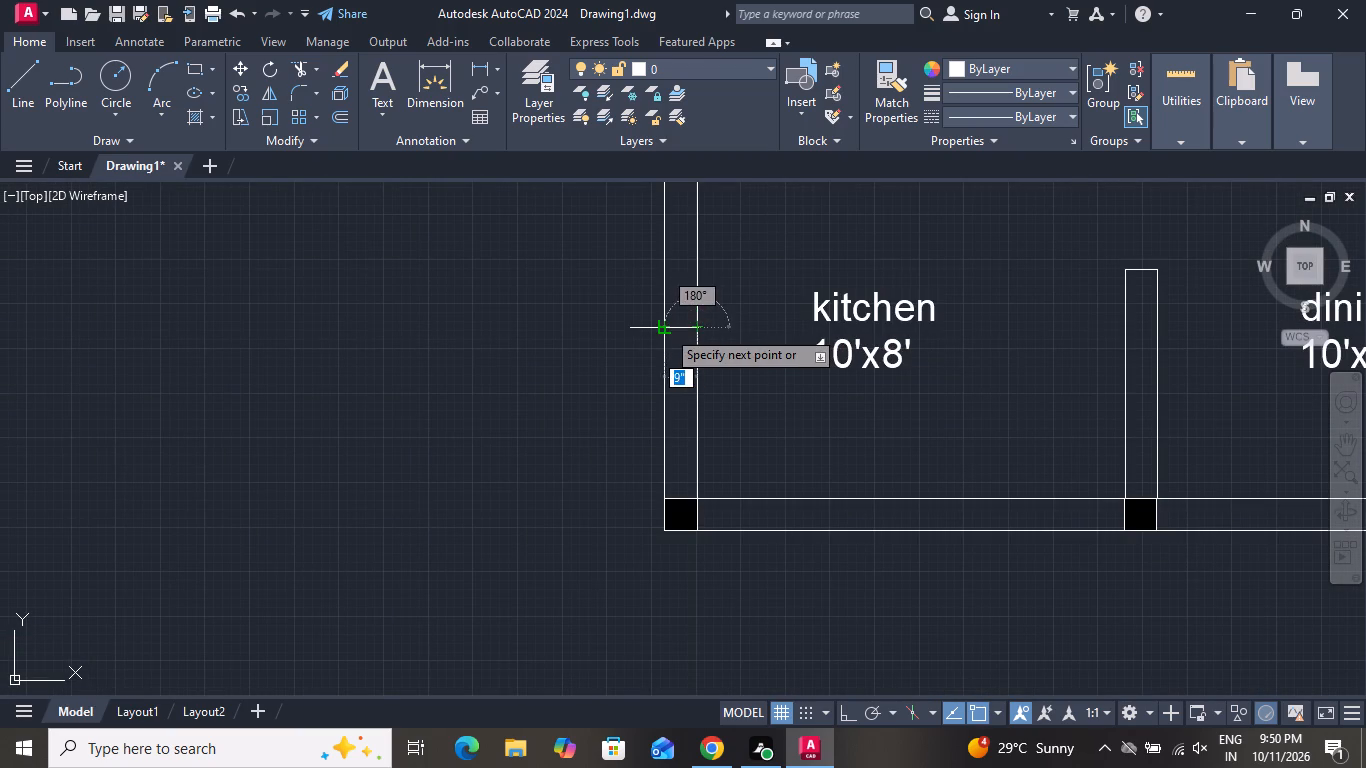
click(666, 329)
right_click(665, 329)
click(676, 360)
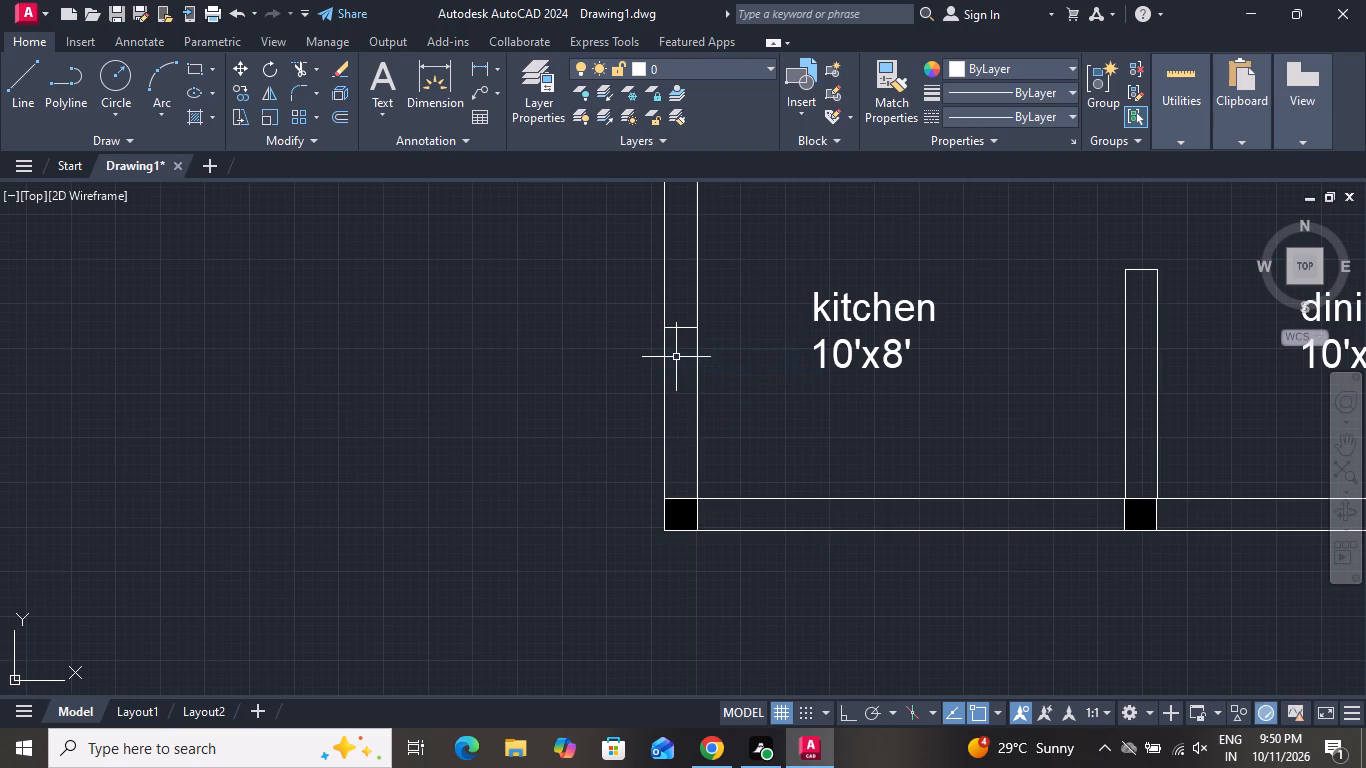
Offset the horizontal line across the kitchen's left wall by 2' both downward and upward.
key(o)
key(space)
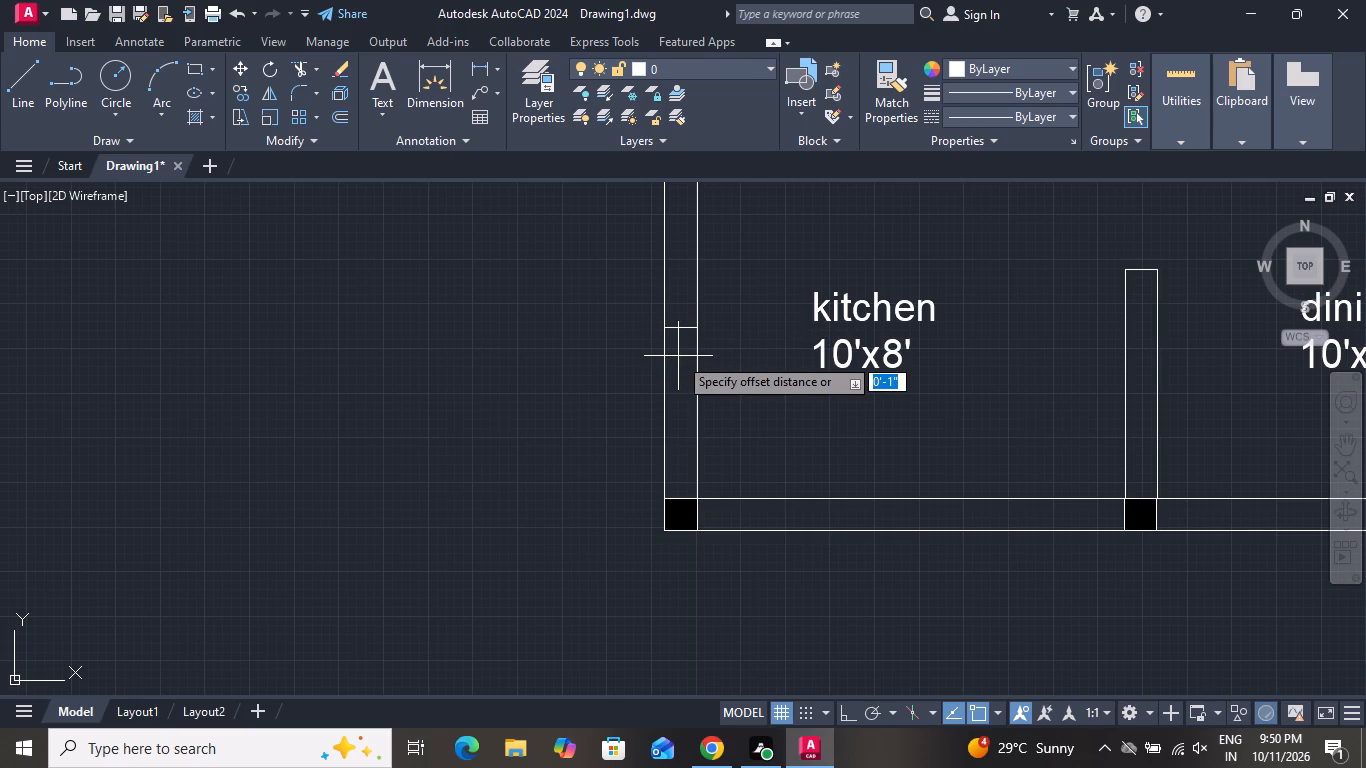
key(2)
key(apostrophe)
key(Return)
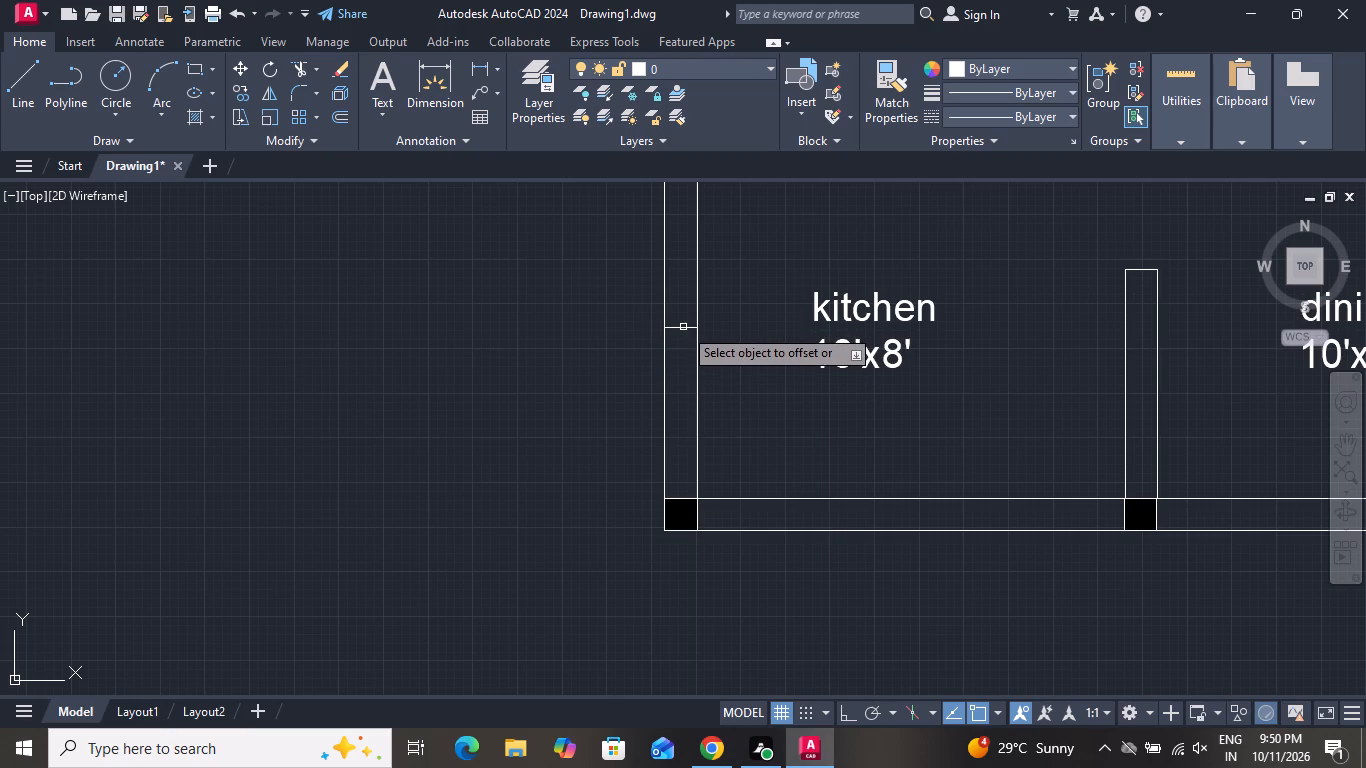
click(683, 327)
click(684, 380)
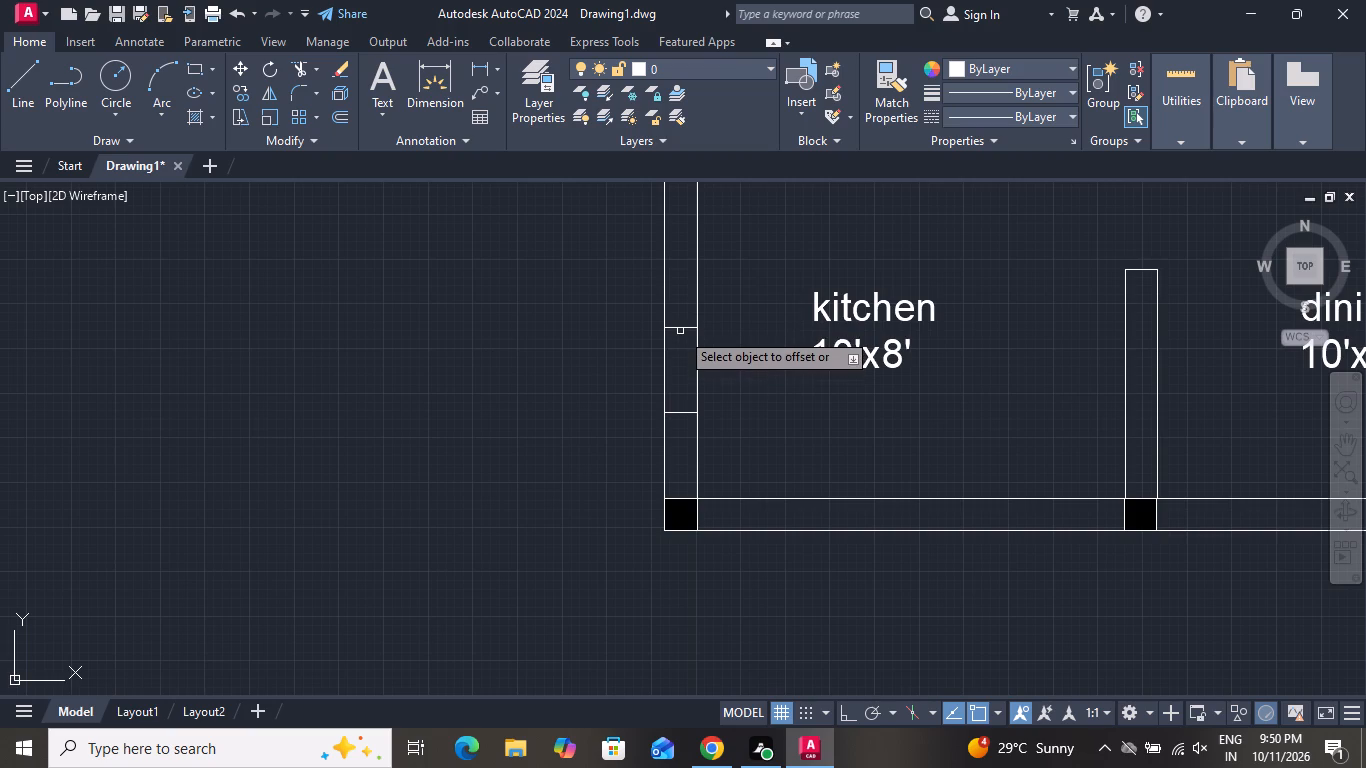
click(680, 329)
click(694, 295)
right_click(717, 301)
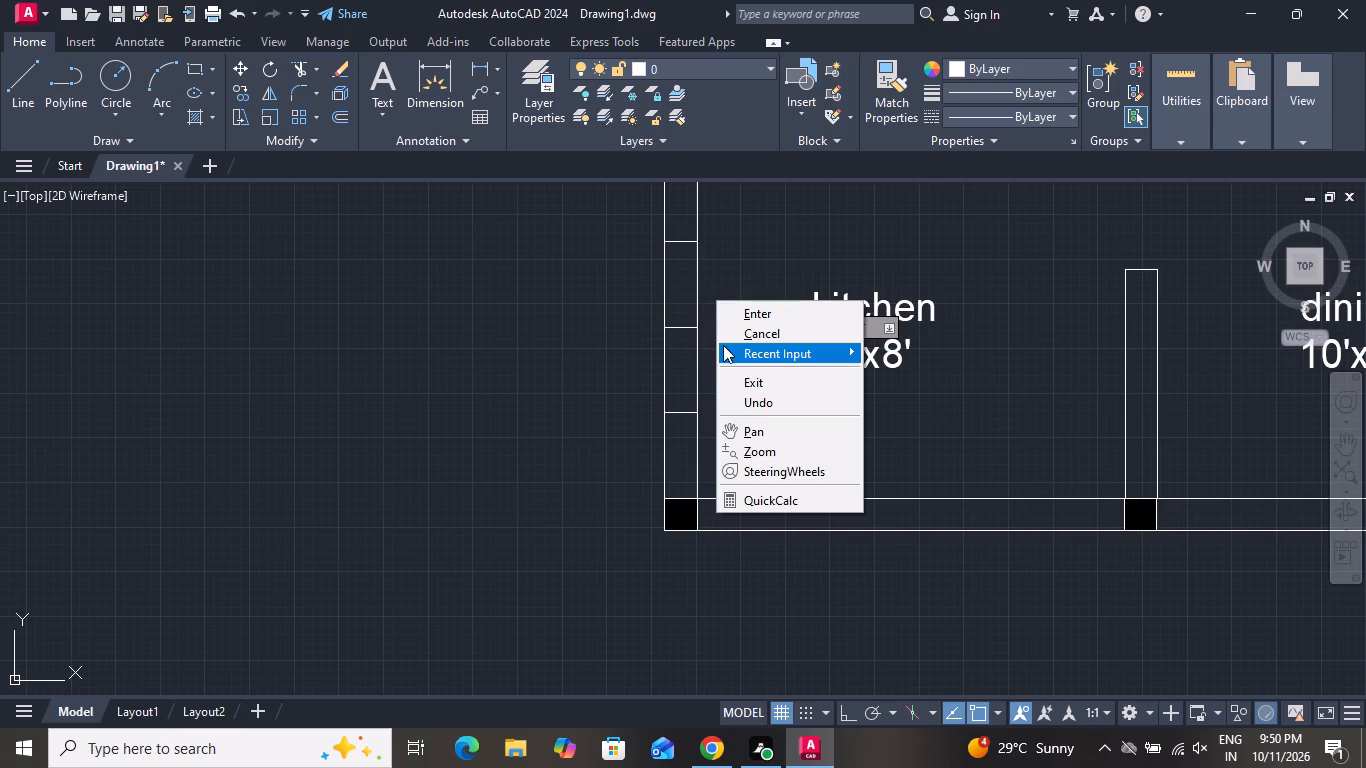
click(730, 323)
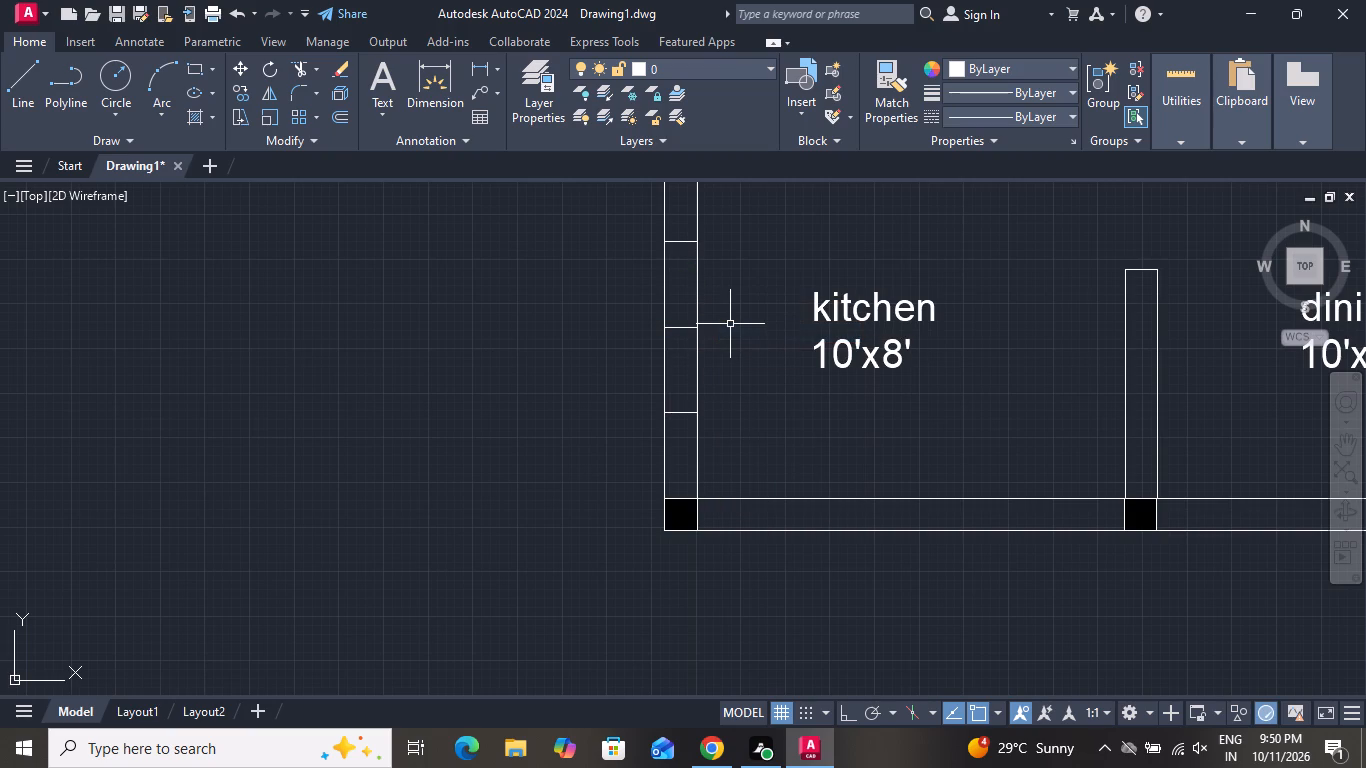
Offset the top and bottom lines of the kitchen's window opening outward by 2" each.
key(o)
key(space)
key(2)
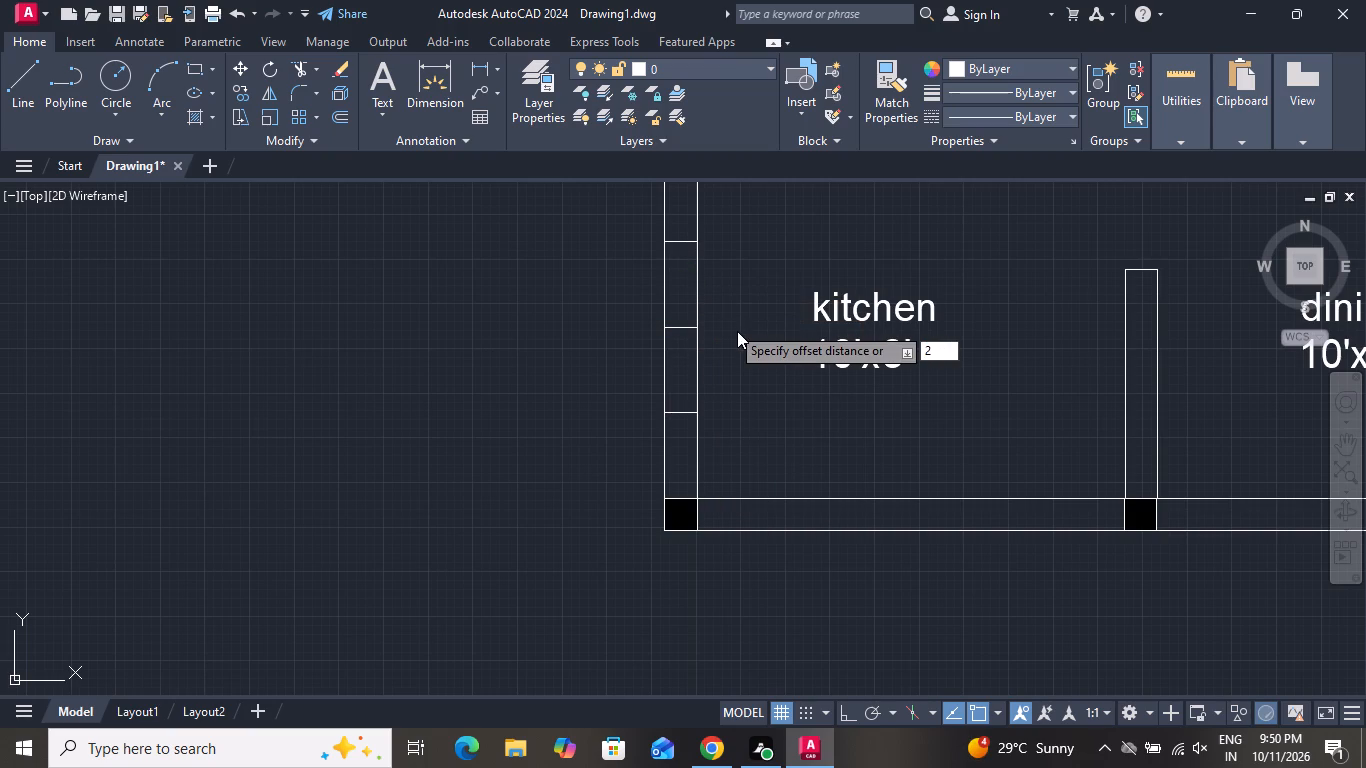
key(shift+quotedbl)
key(Return)
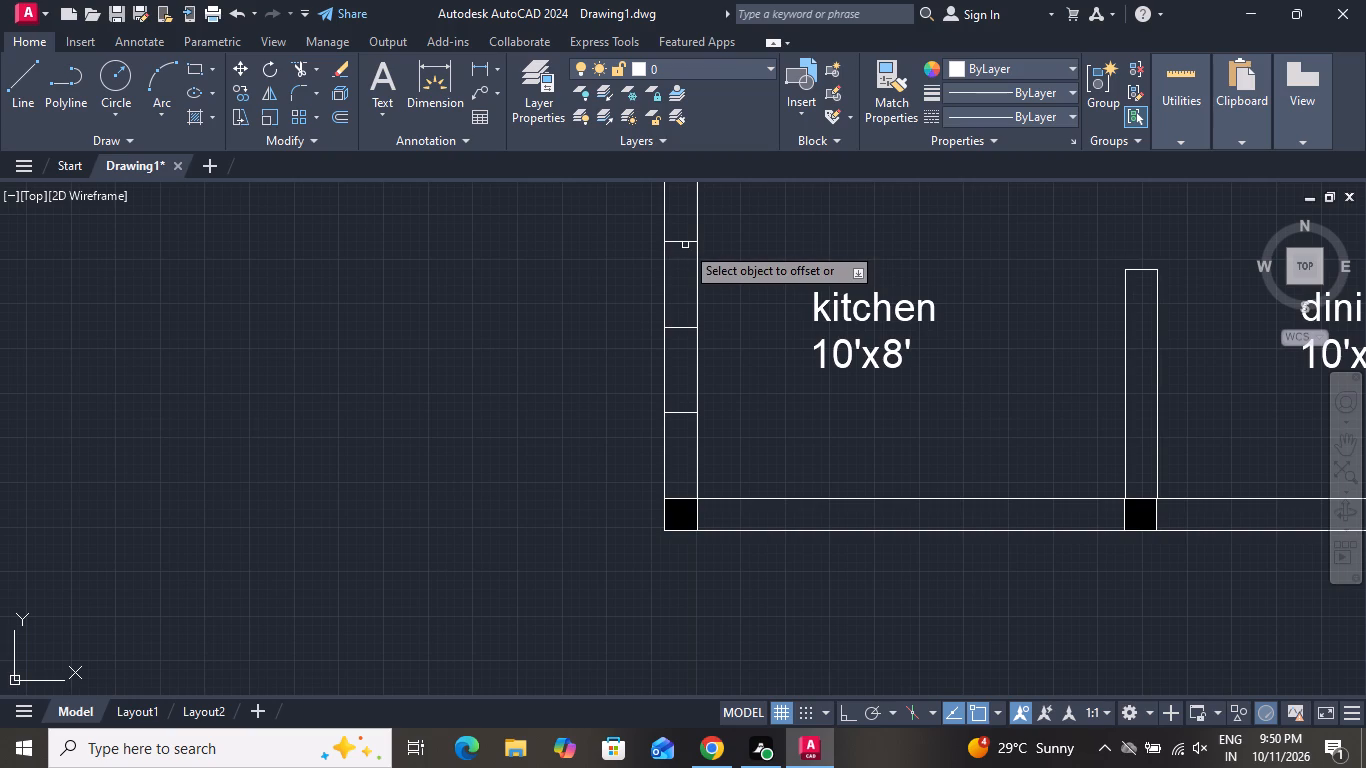
click(685, 243)
click(687, 216)
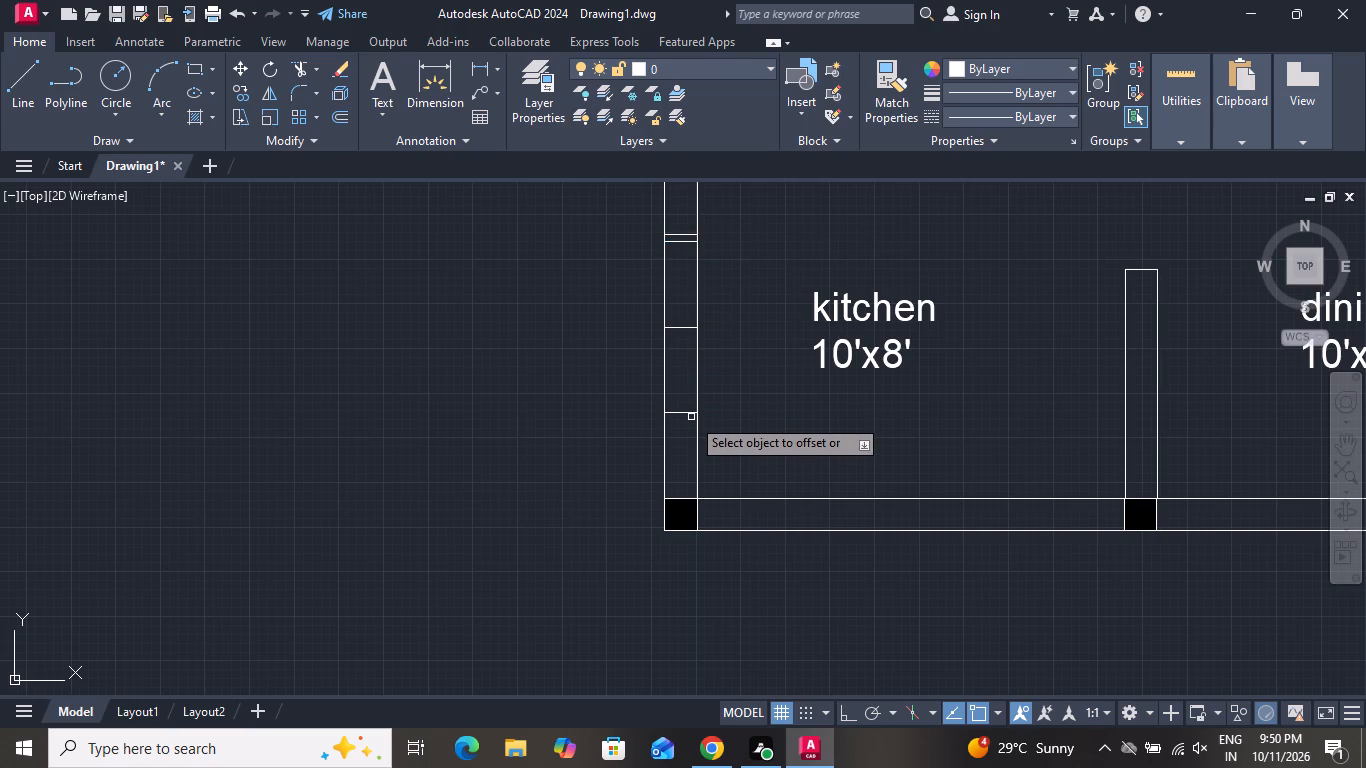
click(690, 411)
click(683, 442)
right_click(746, 360)
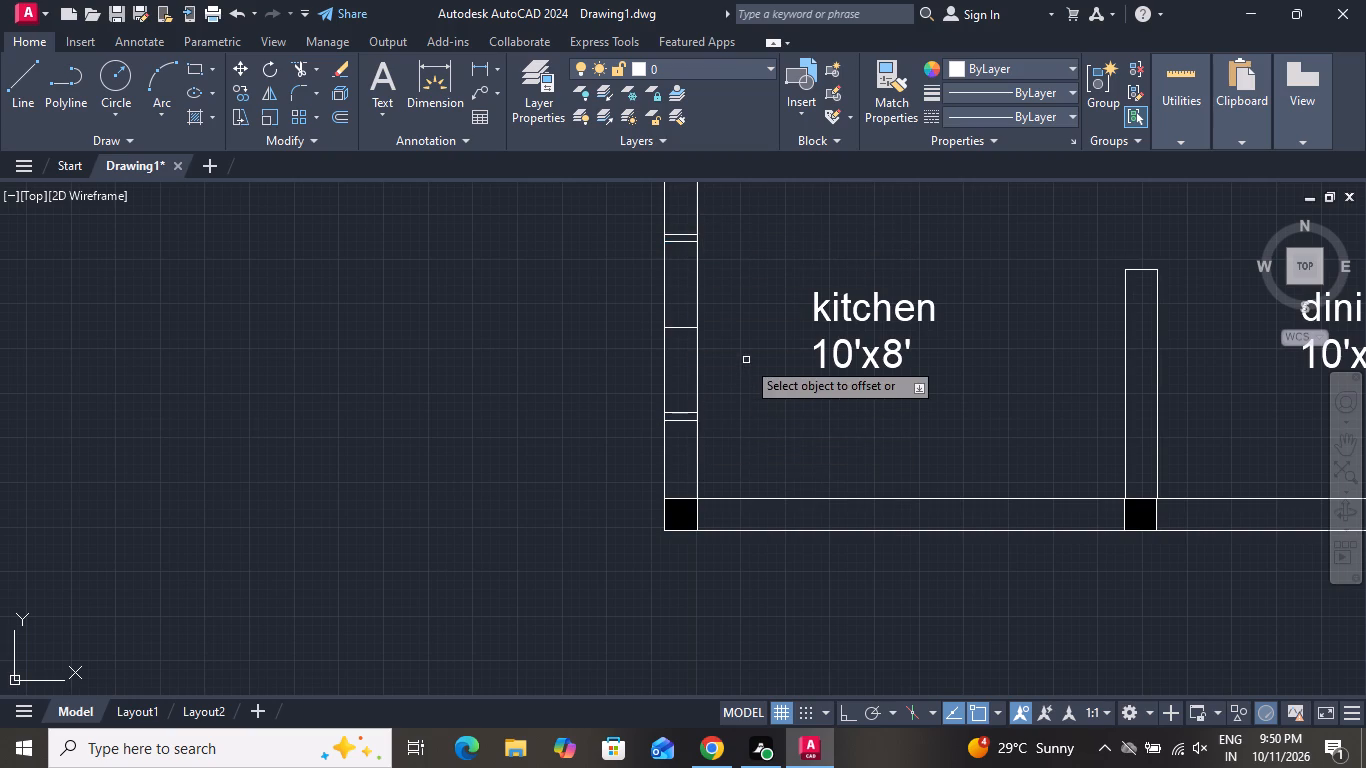
click(758, 387)
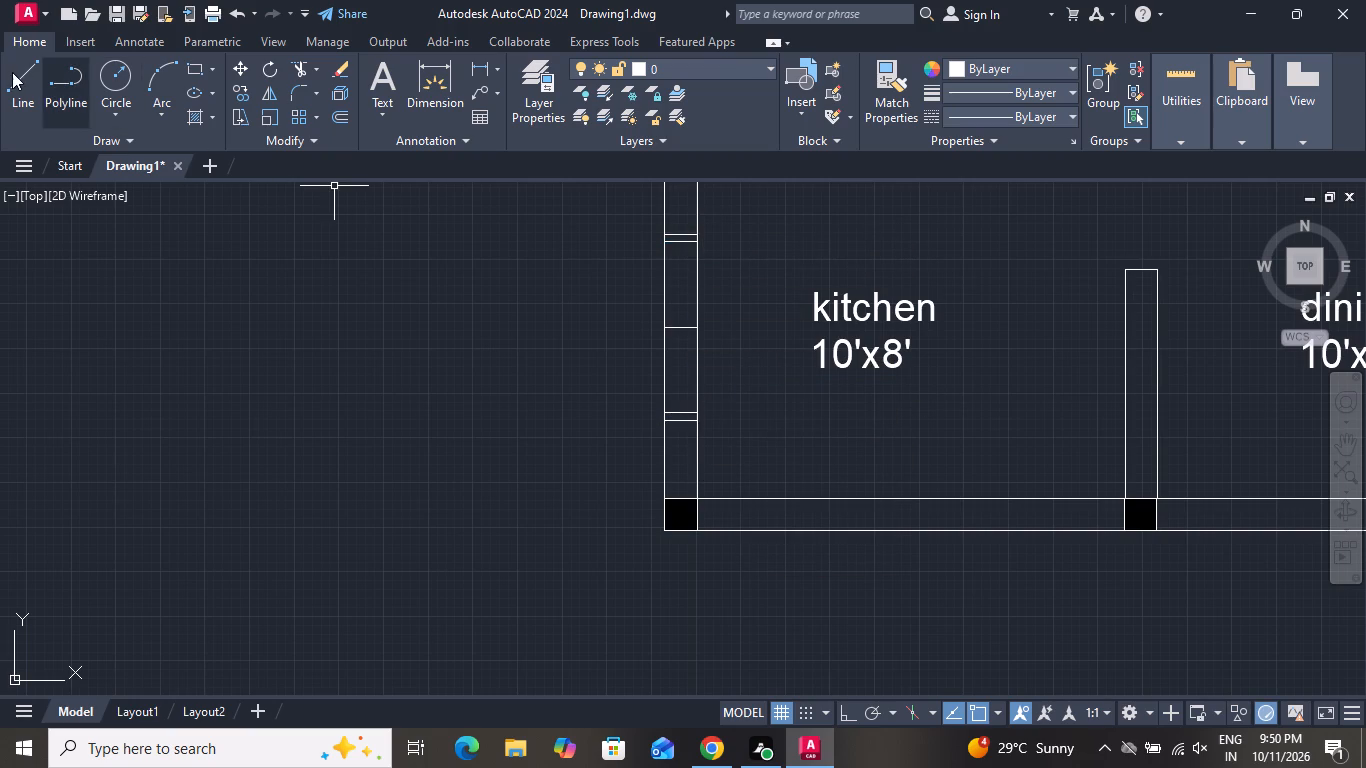
Draw a vertical line down the middle of the kitchen's window opening, between the midpoints of its inner top and bottom lines.
click(12, 72)
click(680, 246)
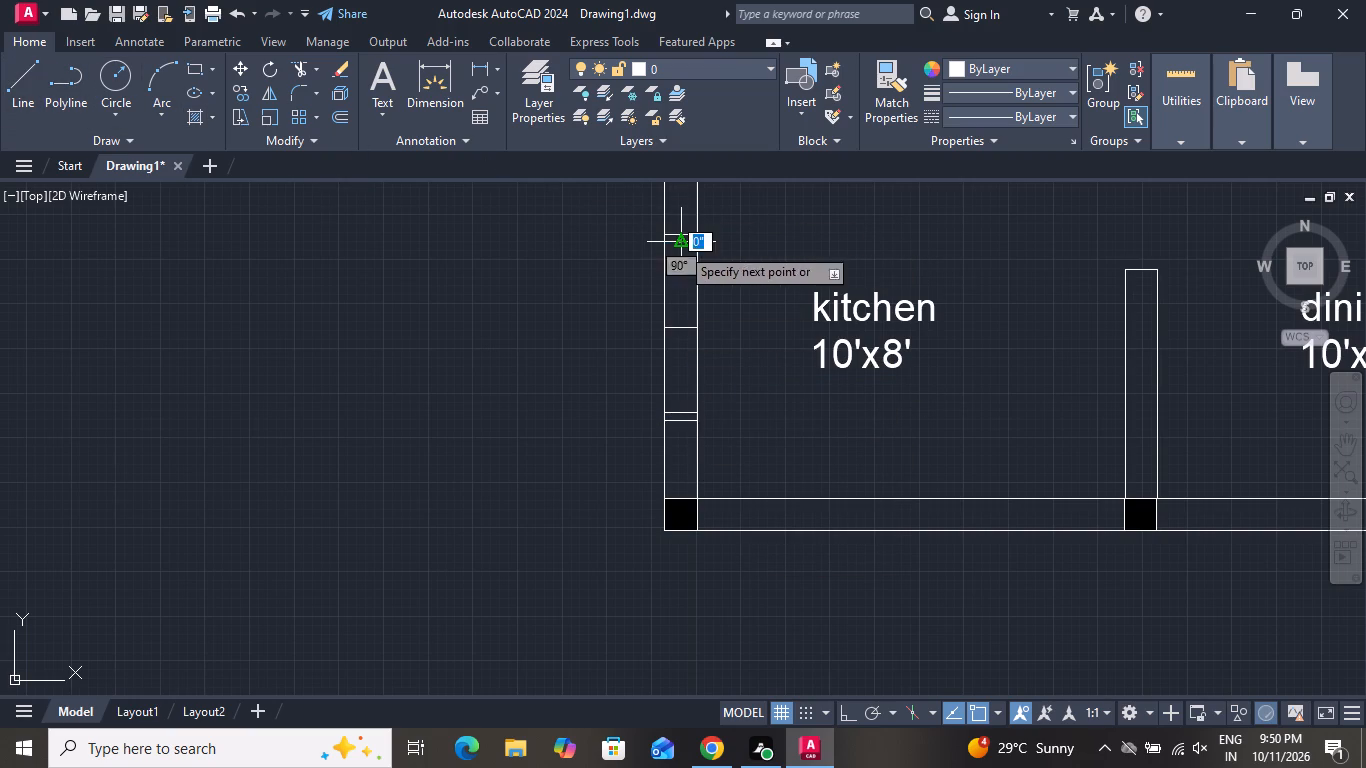
click(683, 410)
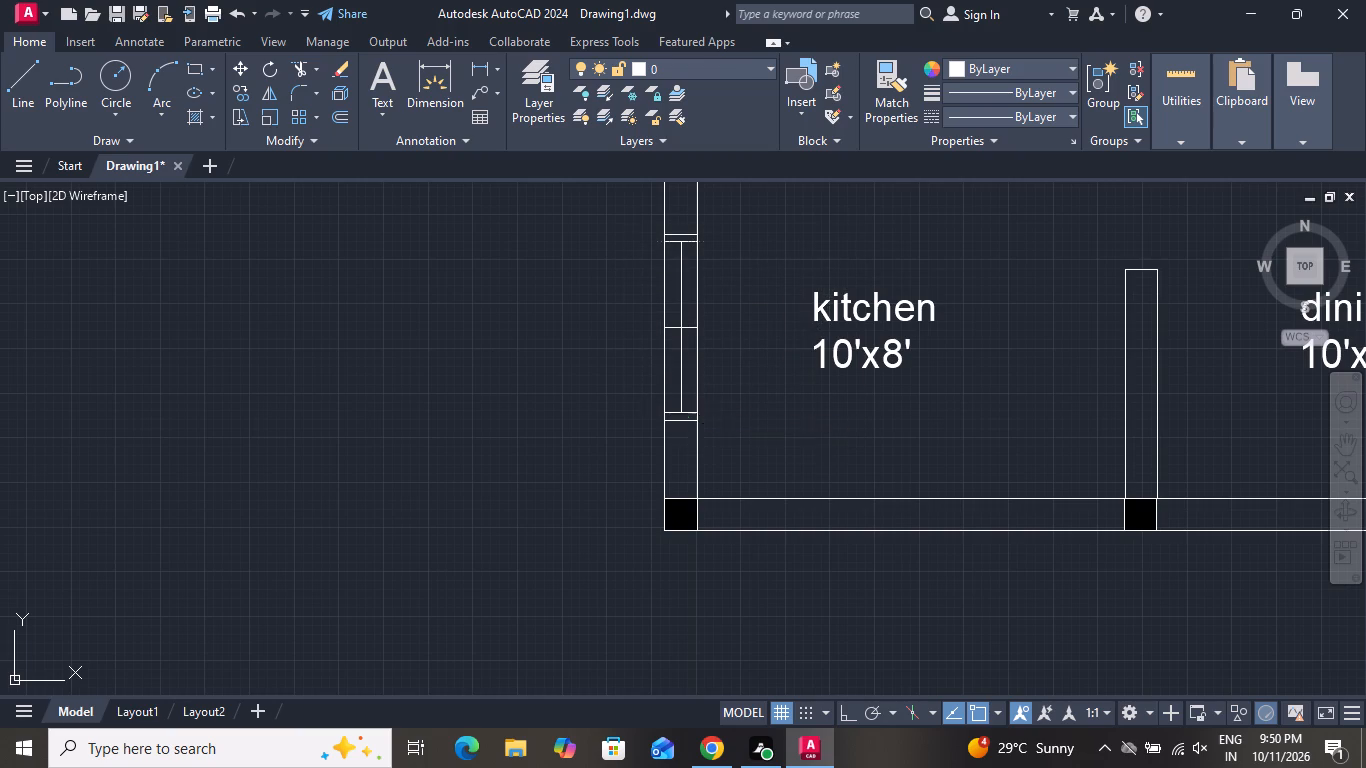
right_click(682, 410)
right_drag(698, 436, 685, 433)
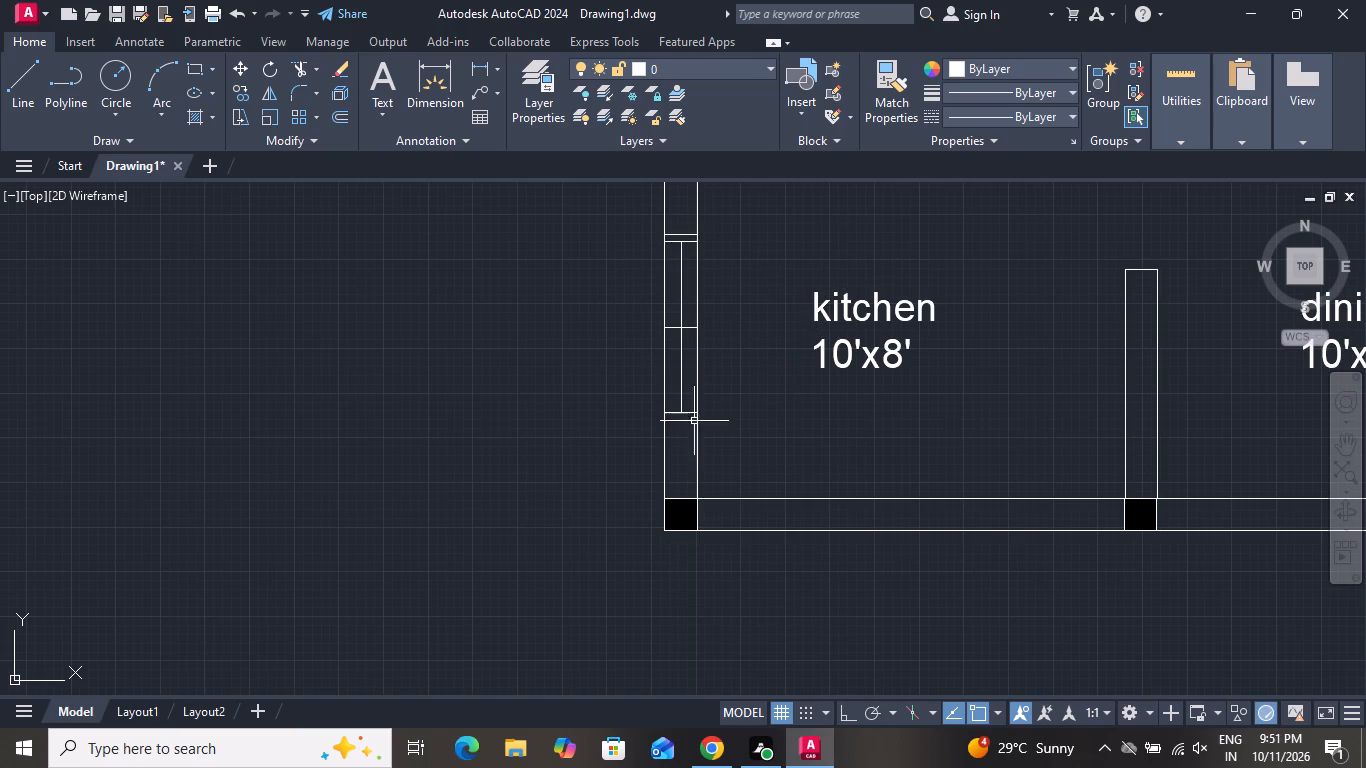
Offset the vertical middle line of the kitchen's window by 1" to both the right and the left.
key(o)
key(space)
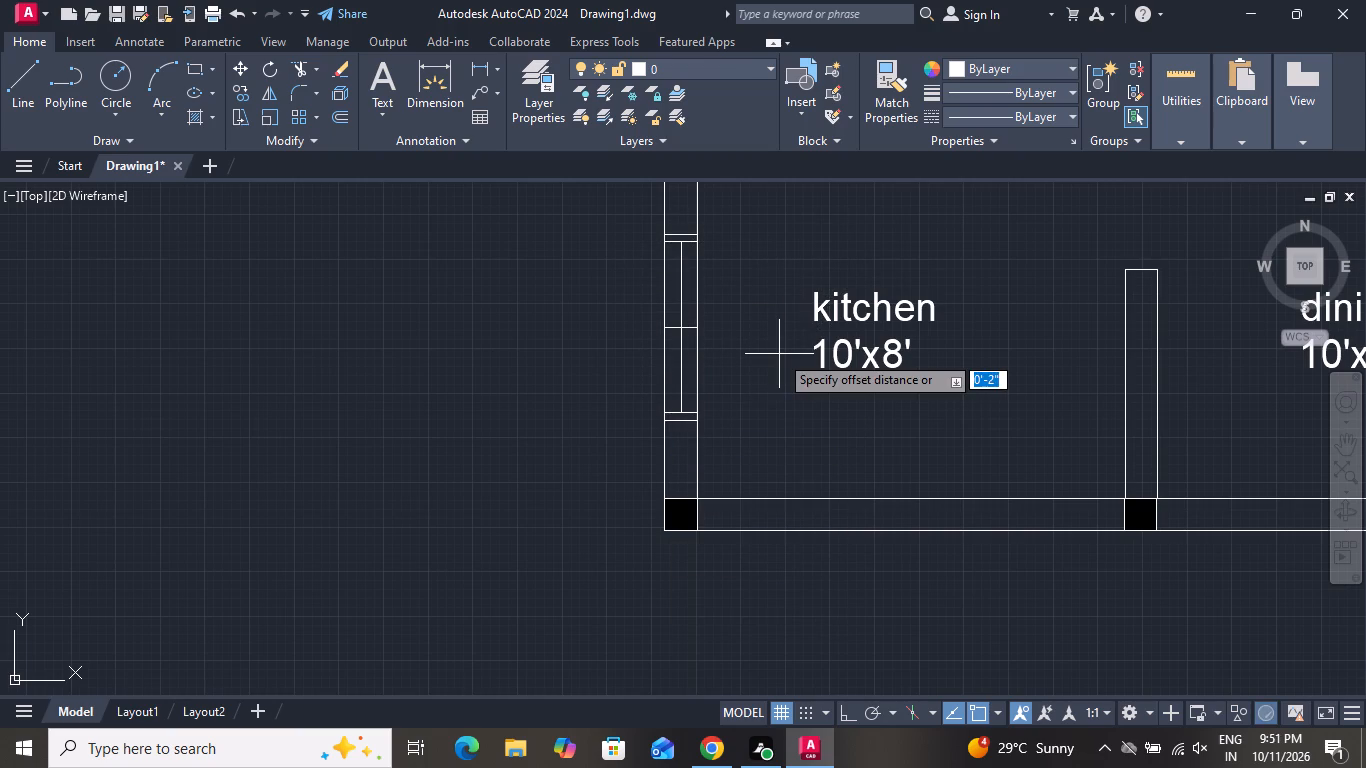
key(1)
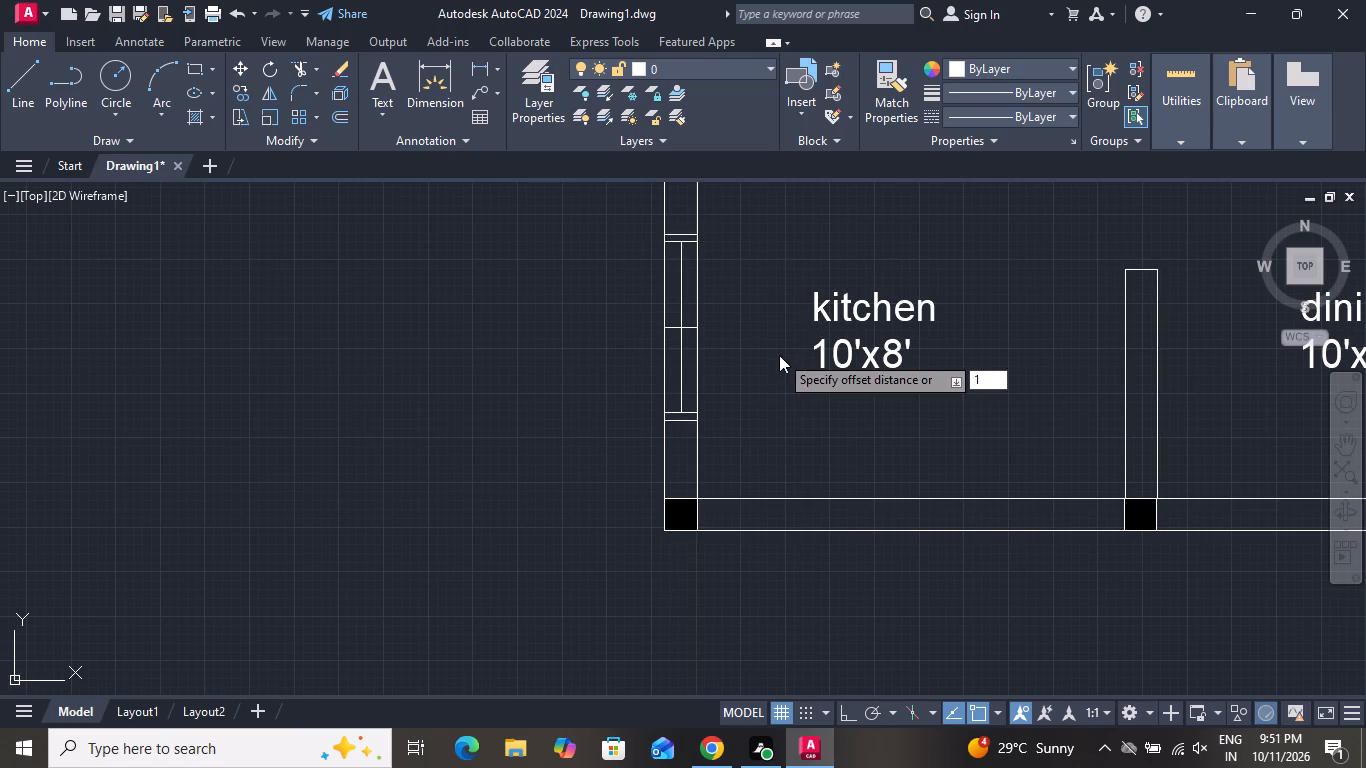
key(shift+quotedbl)
key(Return)
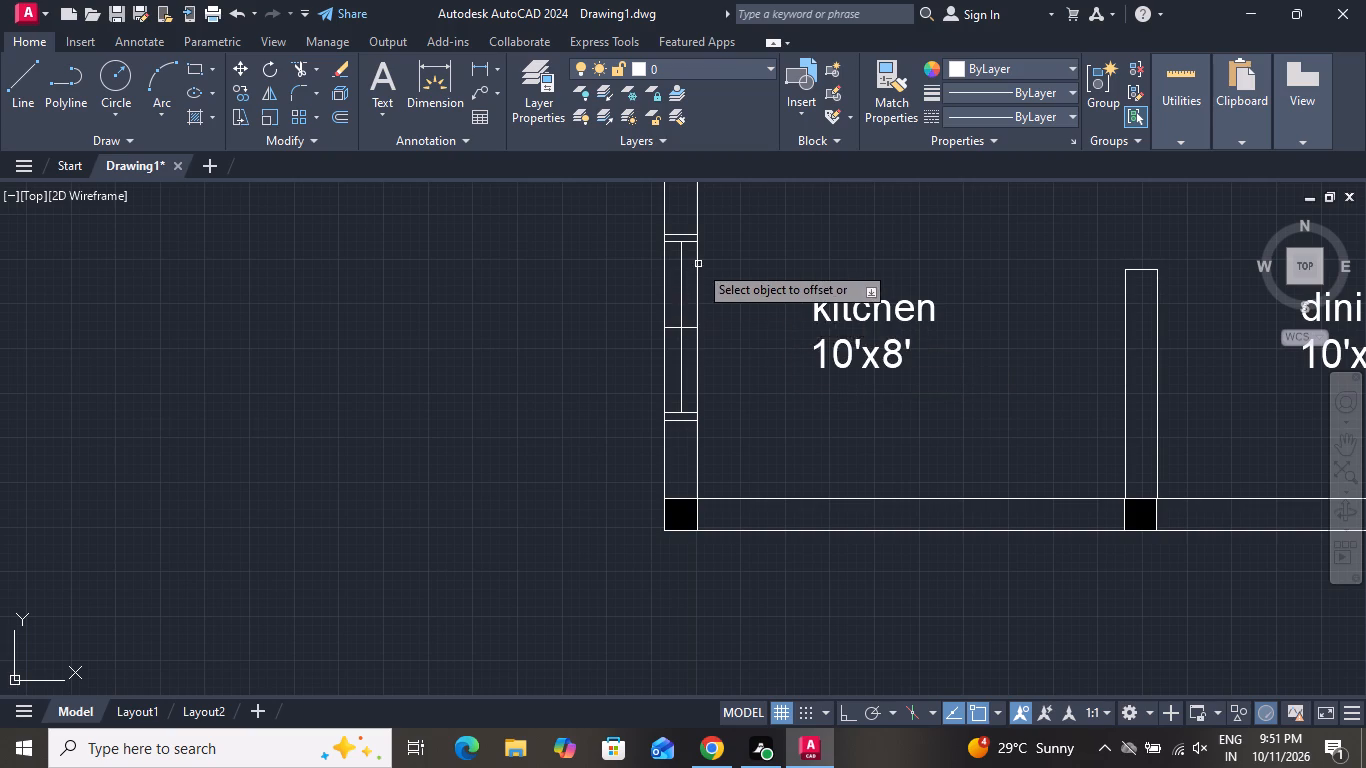
scroll(698, 264, up, 2)
click(667, 282)
click(679, 283)
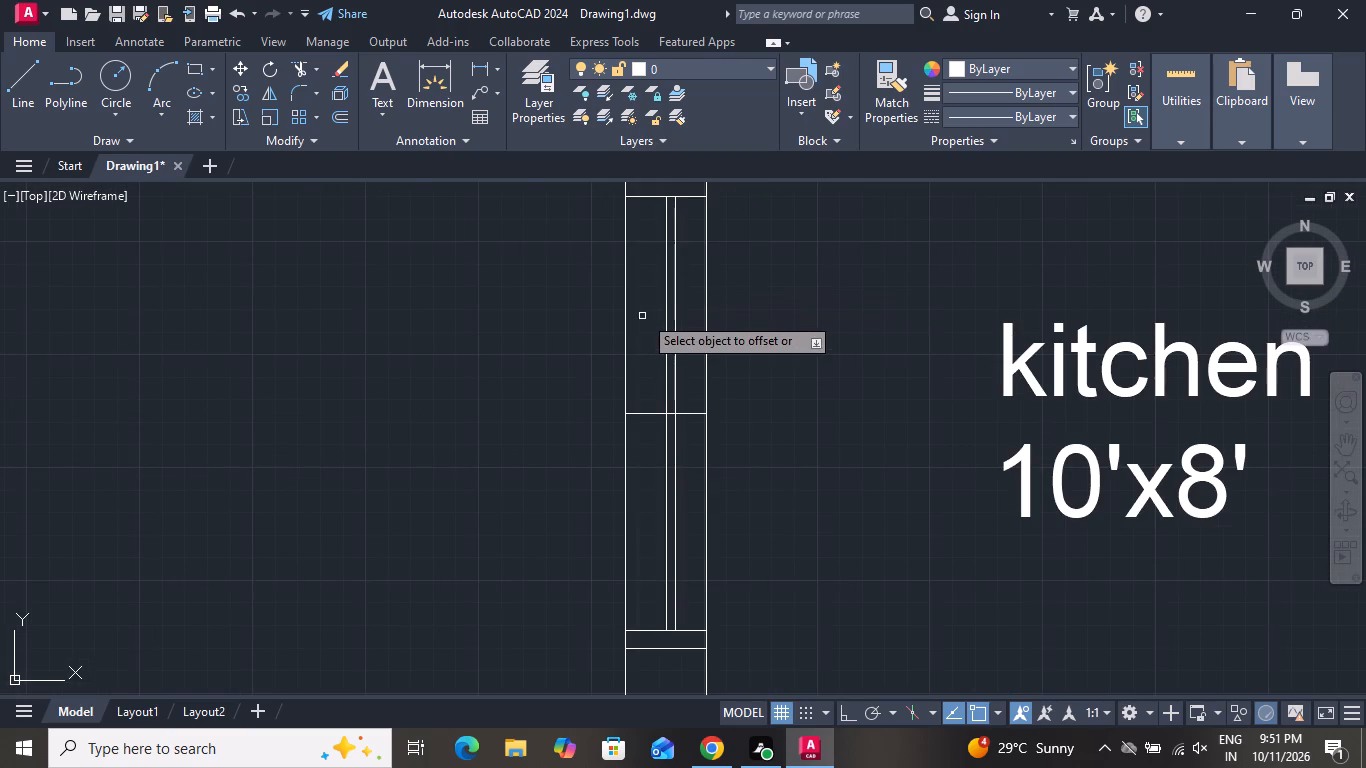
double_click(664, 298)
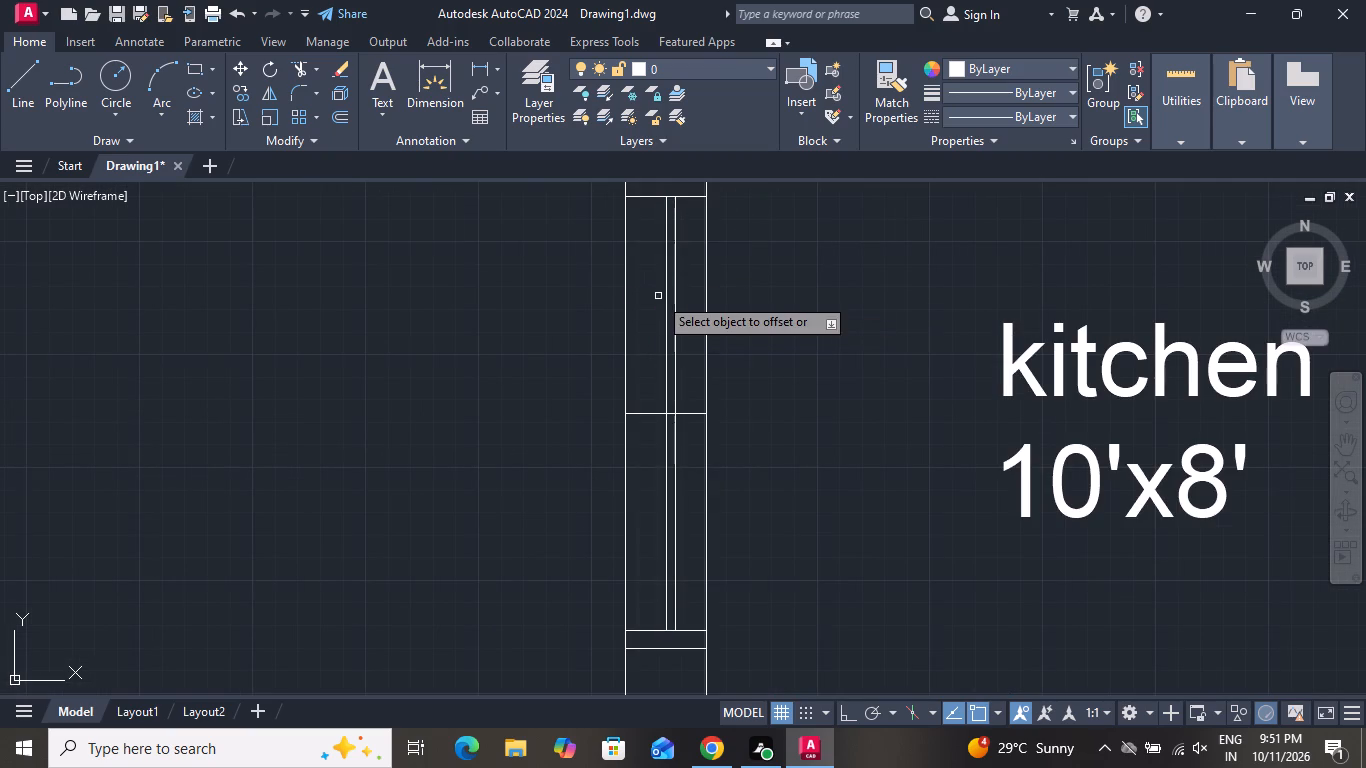
click(654, 299)
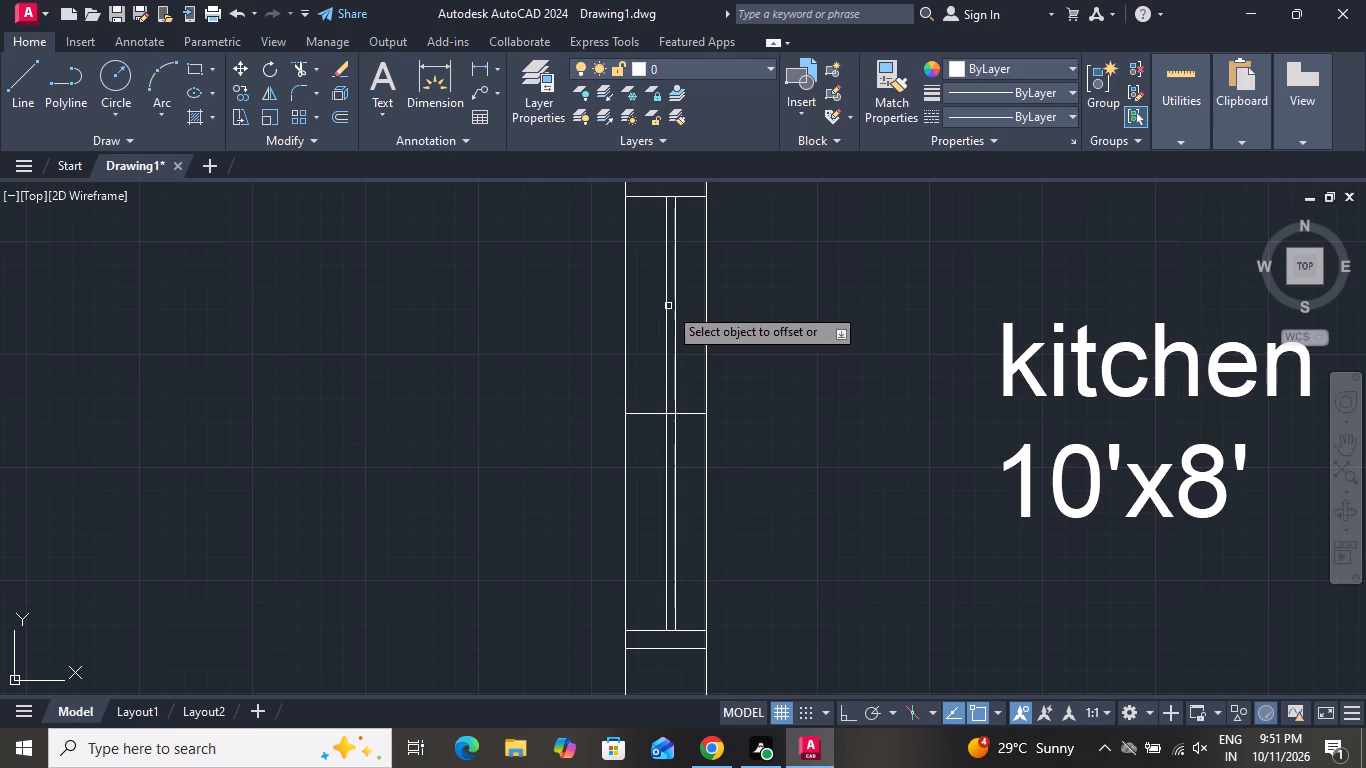
click(668, 306)
click(633, 312)
right_click(633, 311)
click(648, 348)
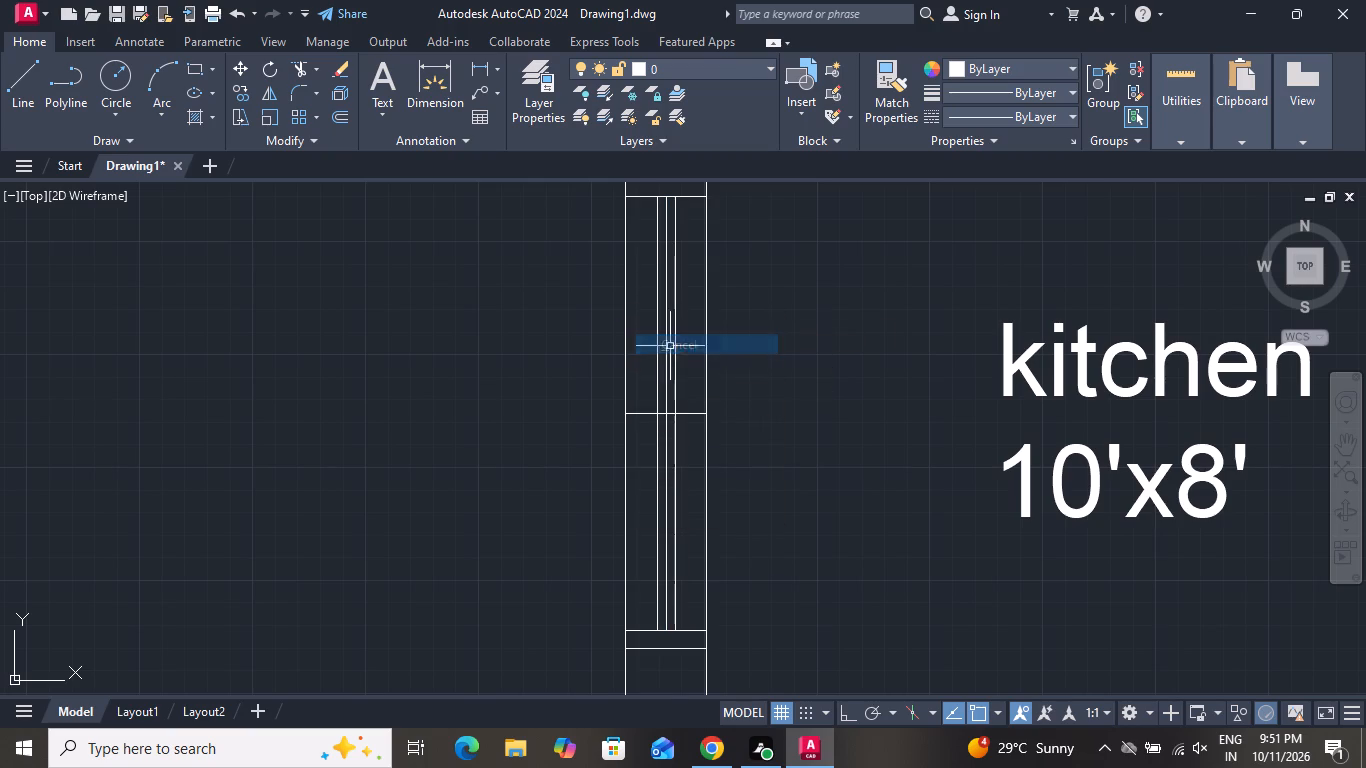
Delete the original vertical middle line and the horizontal cross line inside the kitchen's window.
scroll(656, 451, up, 4)
scroll(668, 392, down, 1)
click(691, 297)
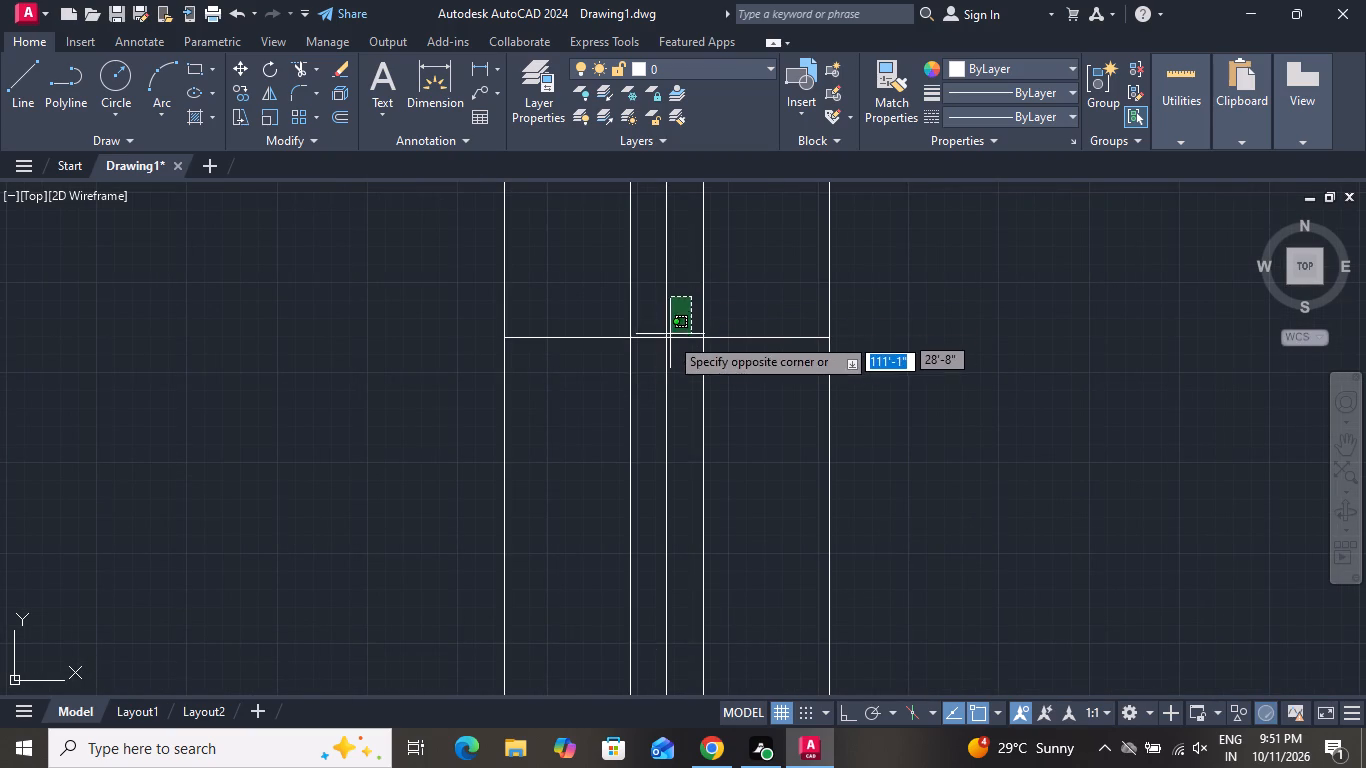
click(660, 361)
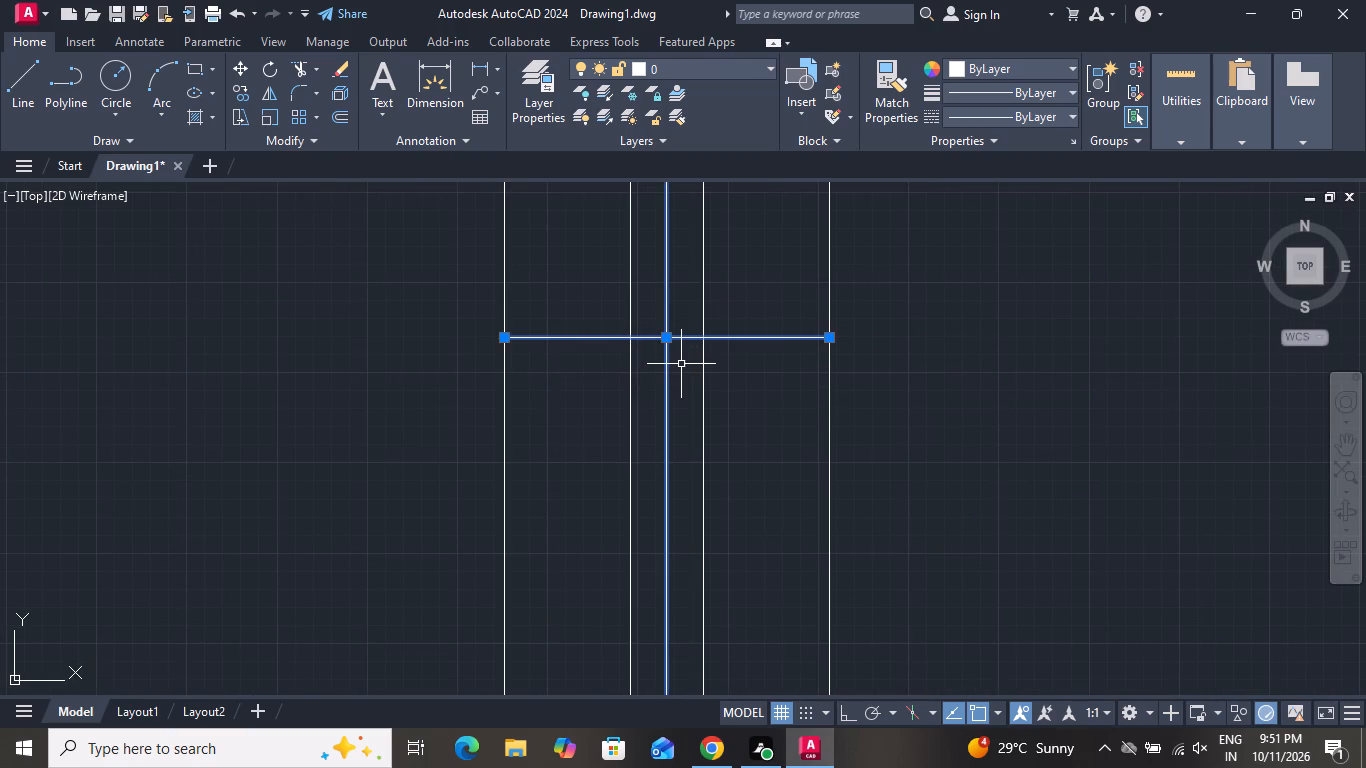
key(Delete)
Draw a vertical line across the dining room's bottom outer wall, from the inner wall line's midpoint to the outer wall line.
scroll(736, 379, up, 1)
scroll(739, 380, down, 7)
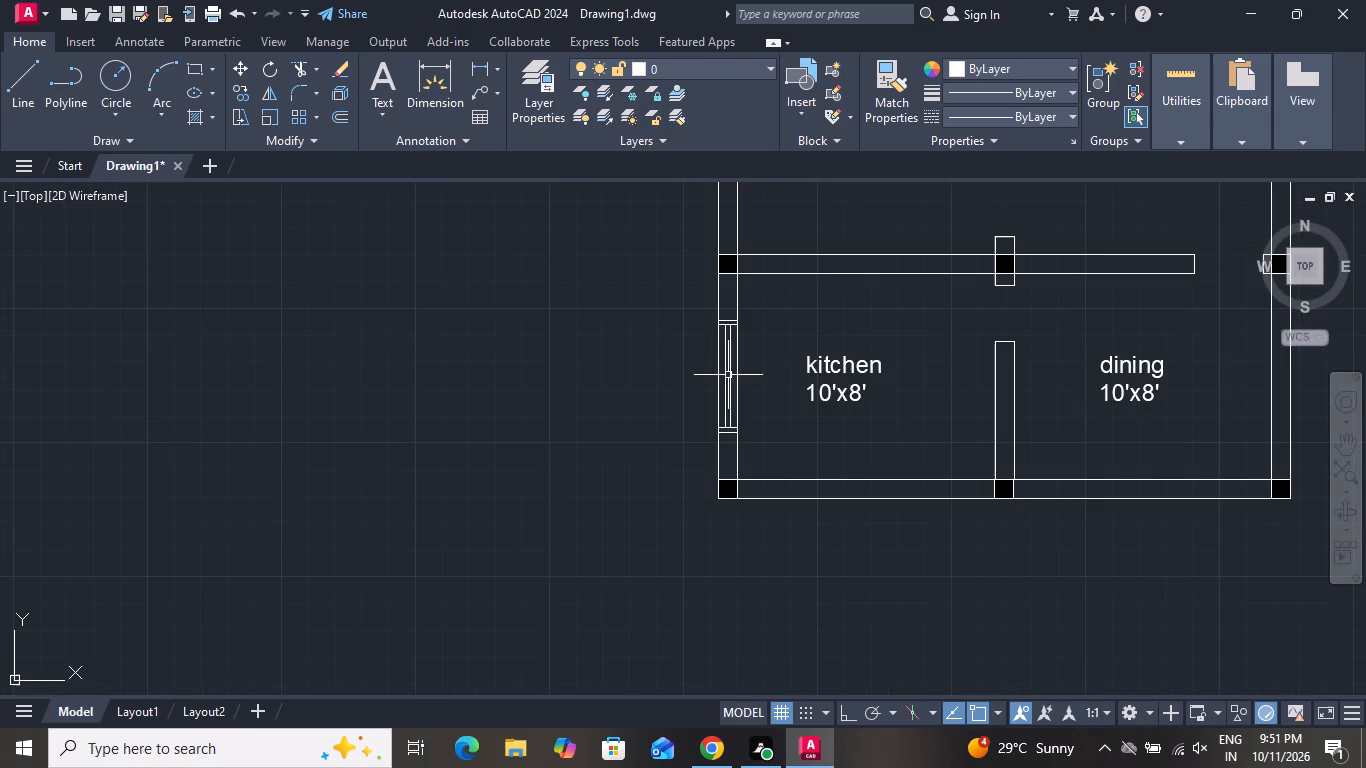
scroll(723, 360, down, 1)
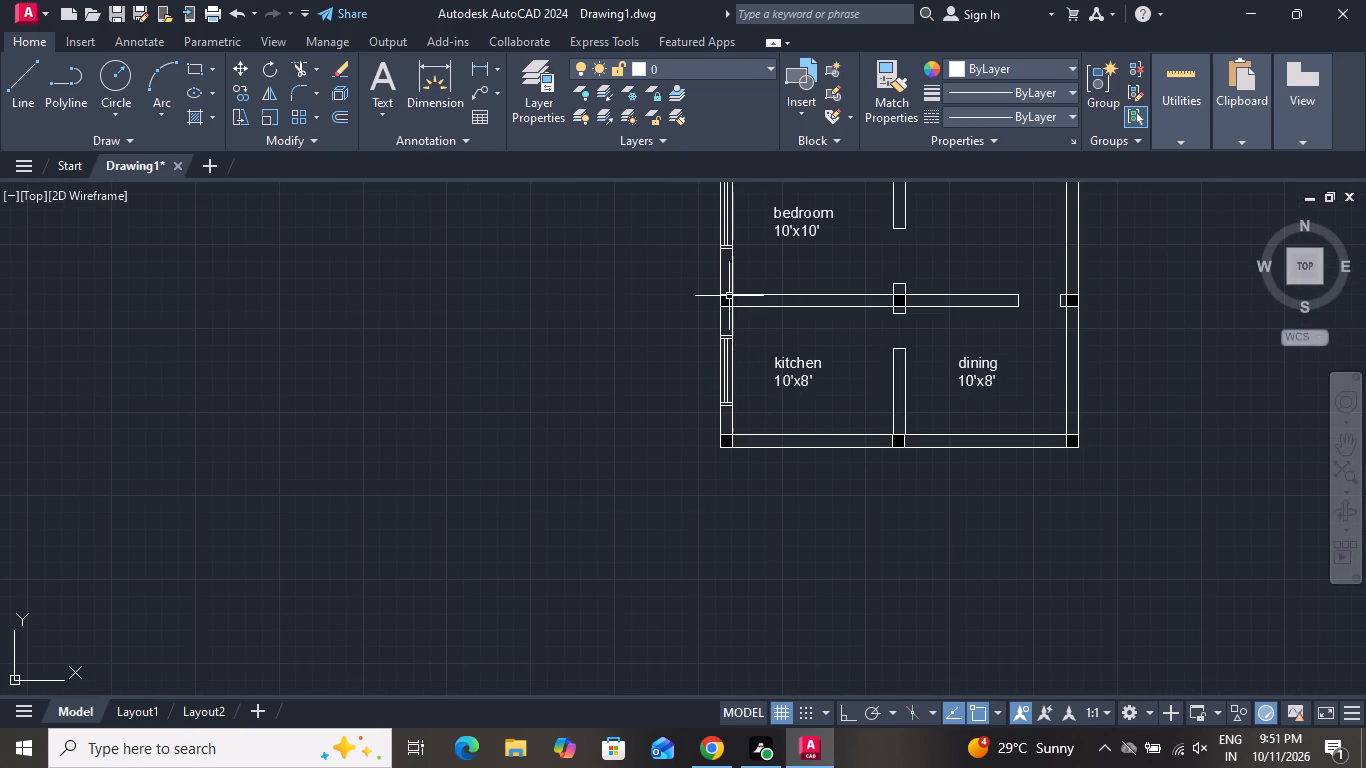
click(37, 109)
scroll(1048, 435, up, 2)
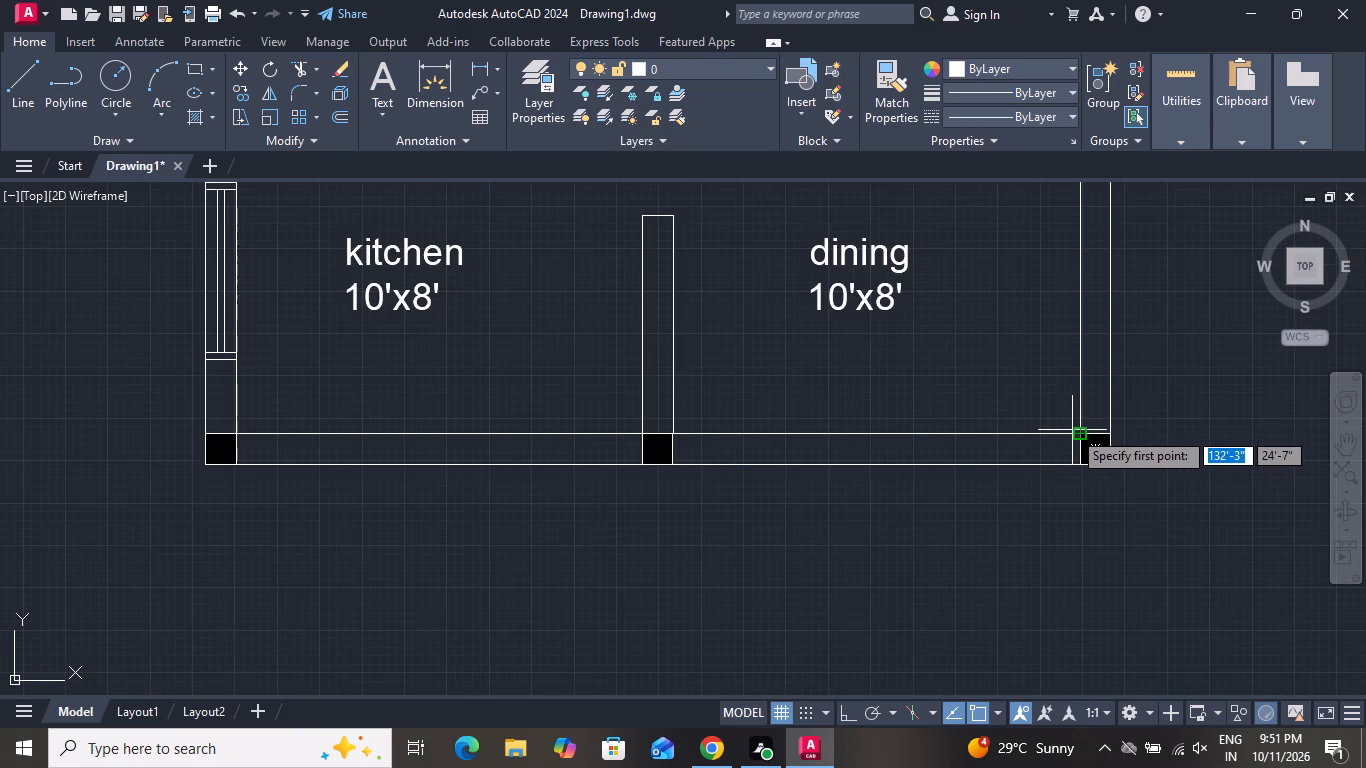
scroll(1015, 471, down, 2)
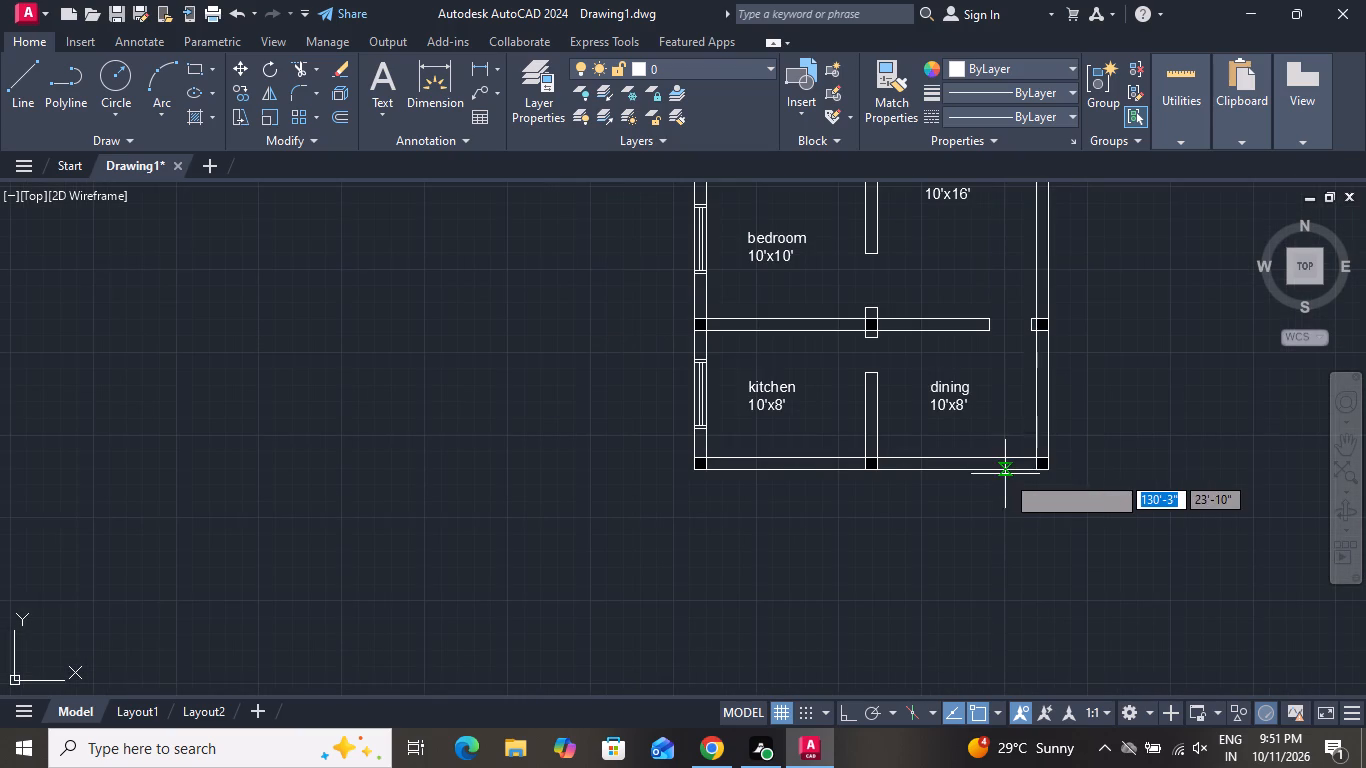
scroll(945, 458, up, 1)
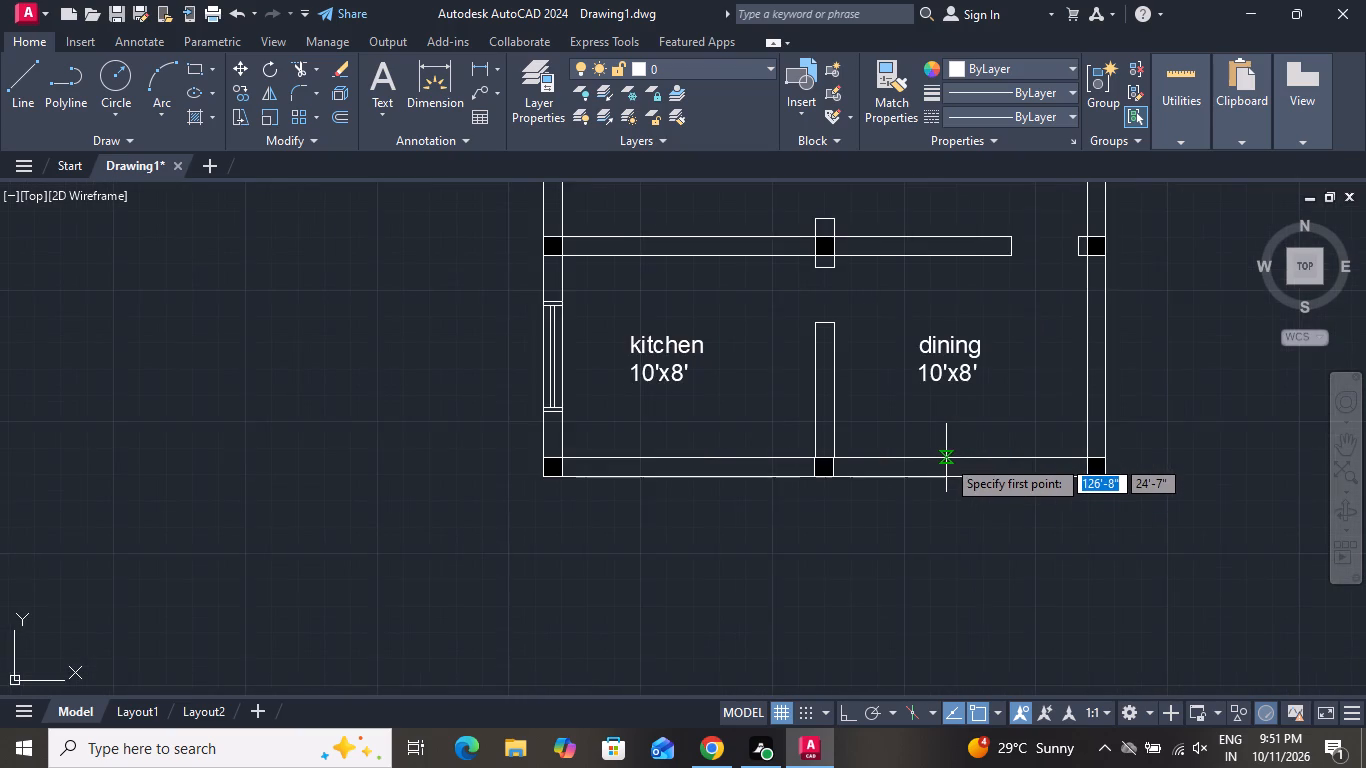
scroll(946, 458, up, 2)
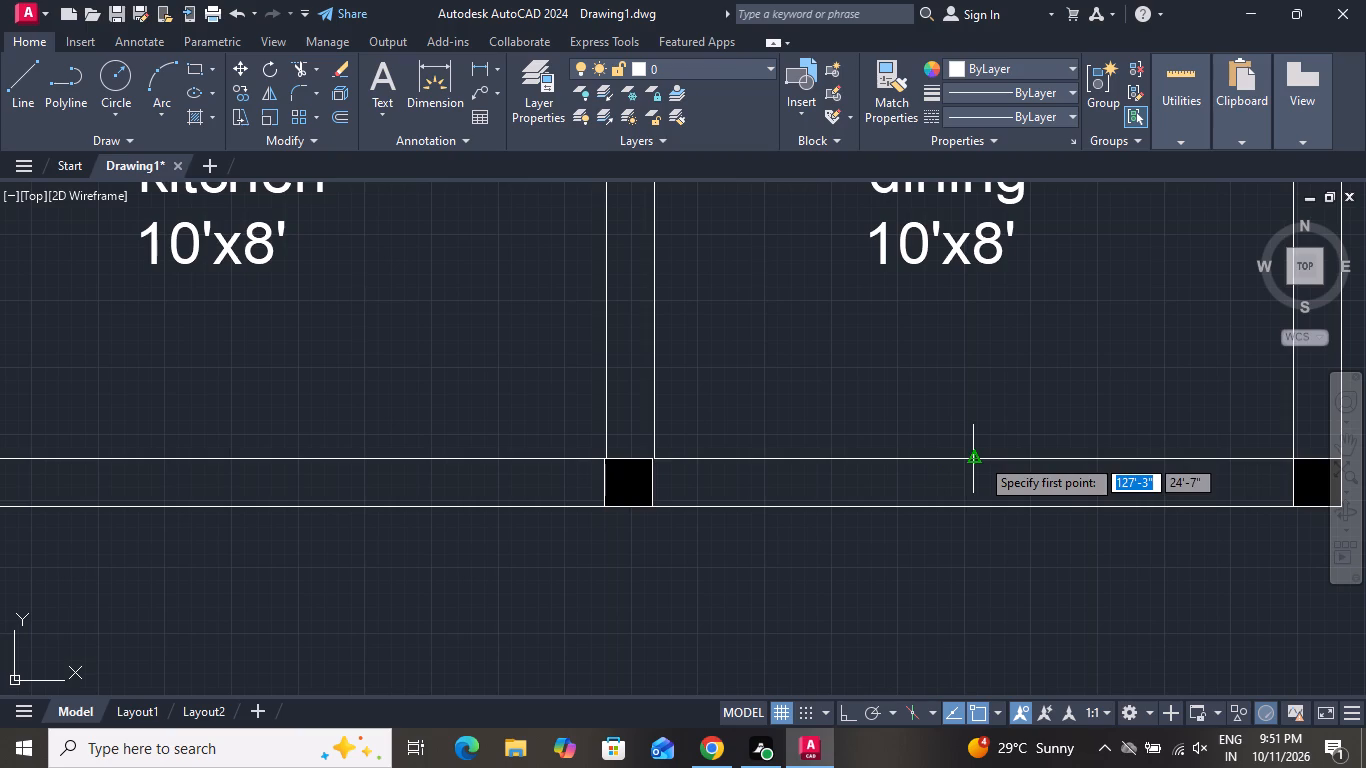
click(980, 457)
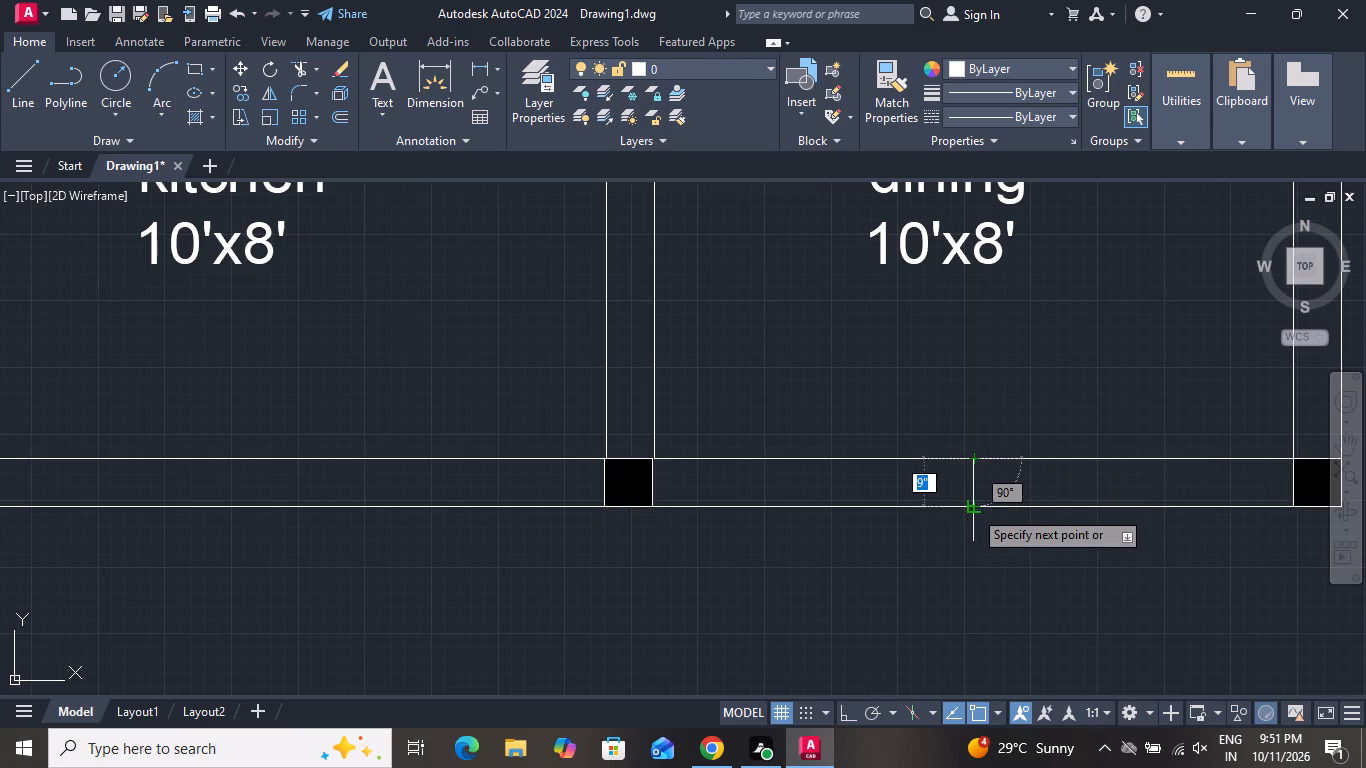
click(973, 509)
right_click(973, 509)
click(1030, 308)
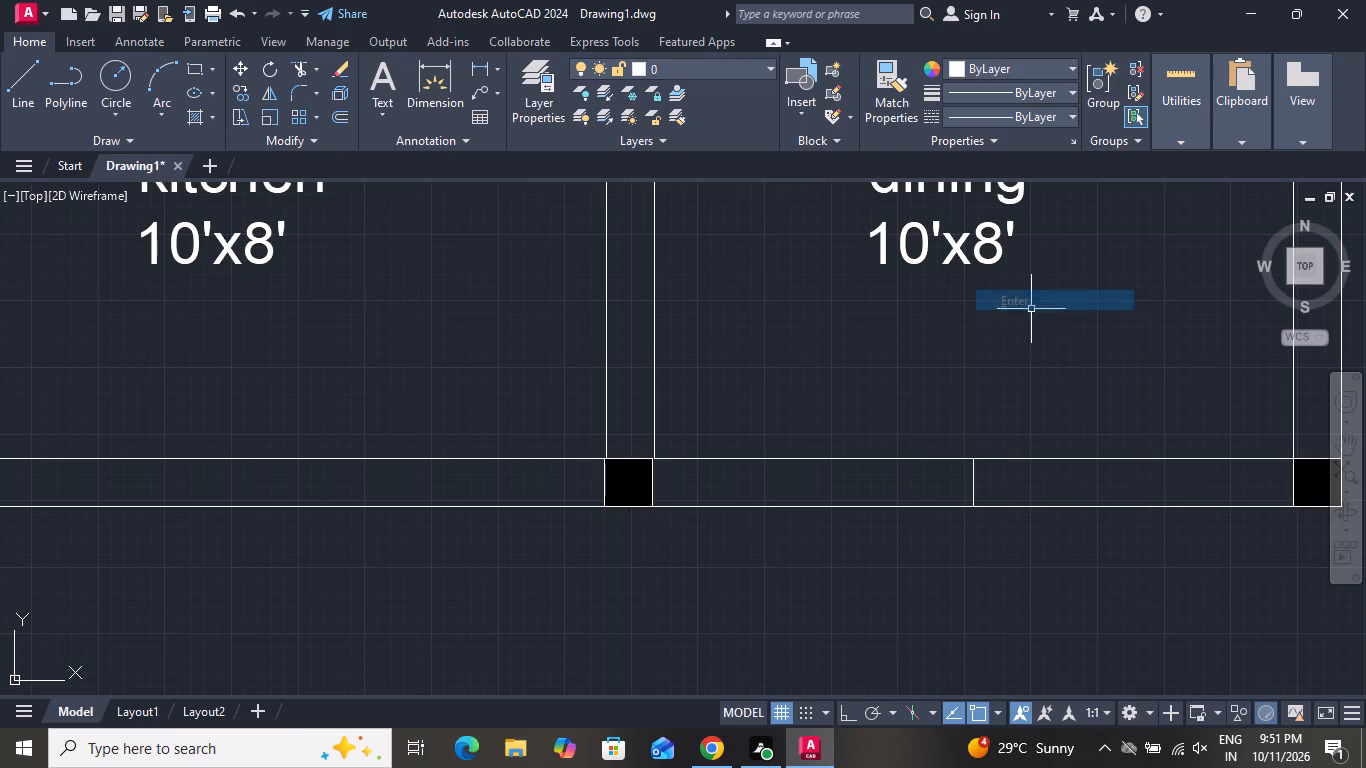
Offset the vertical line across the dining room's bottom wall by 2' to both the right and the left.
key(o)
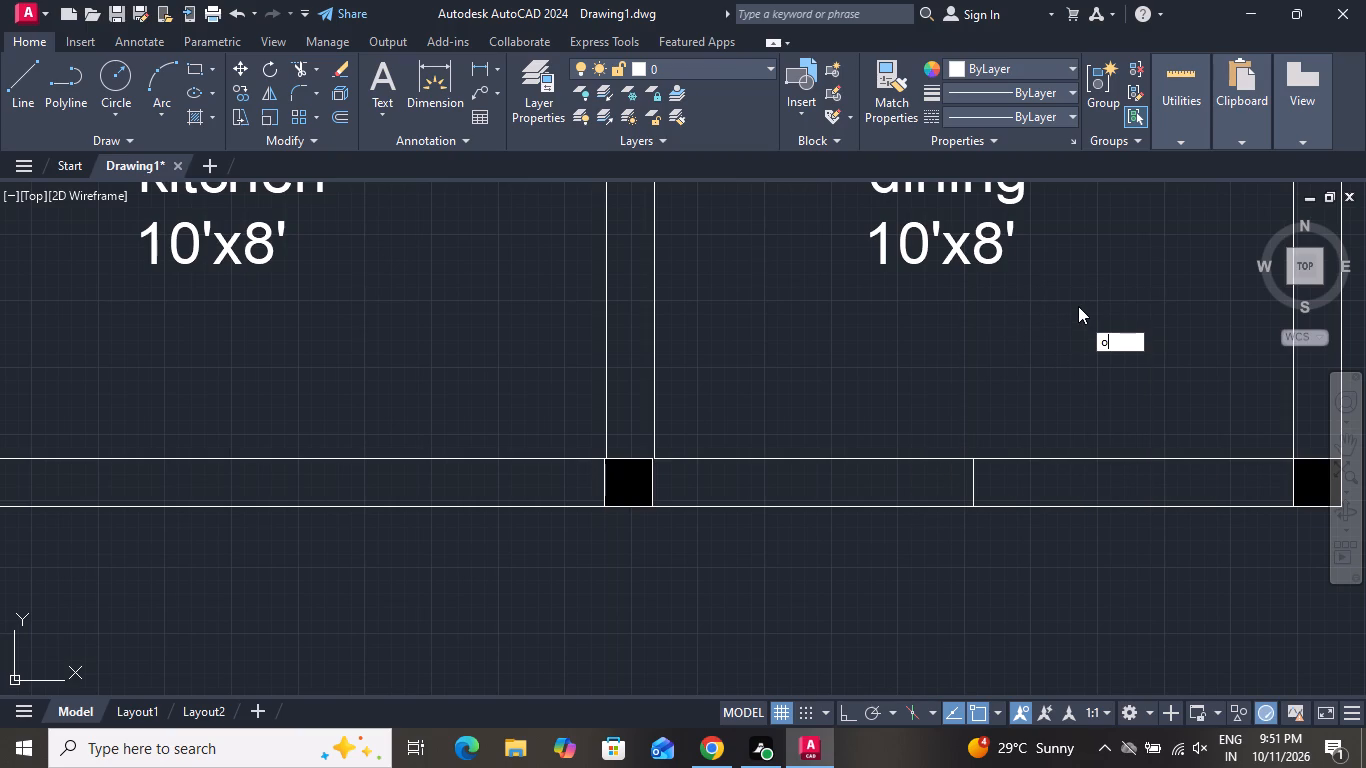
key(space)
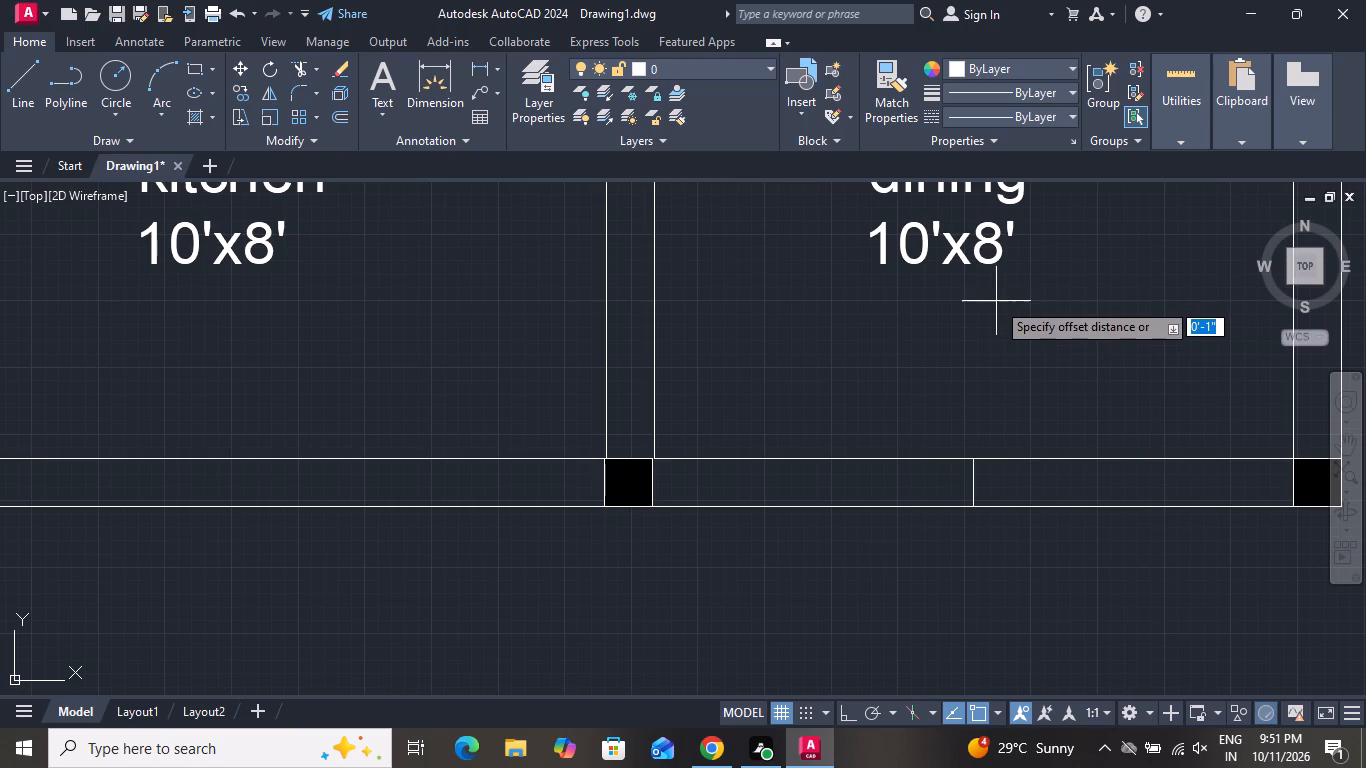
key(2)
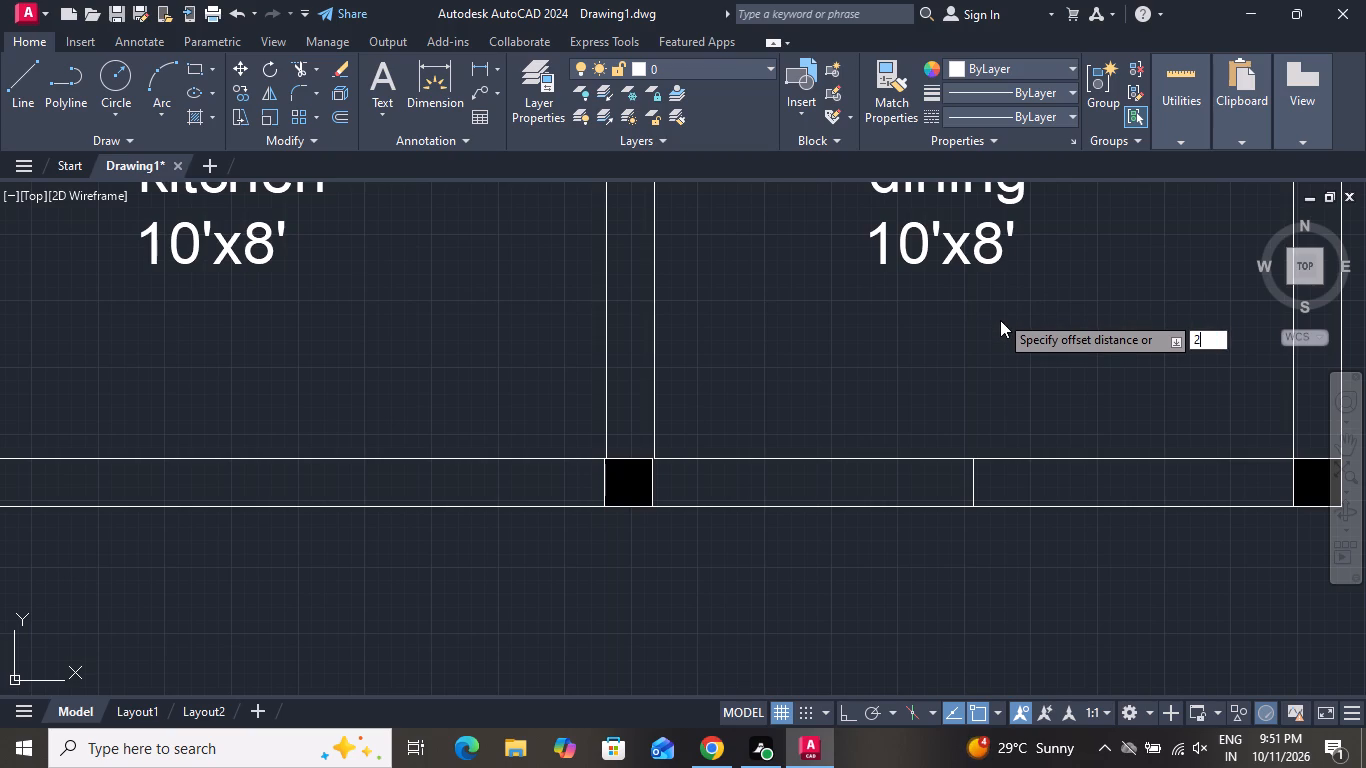
key(apostrophe)
key(Return)
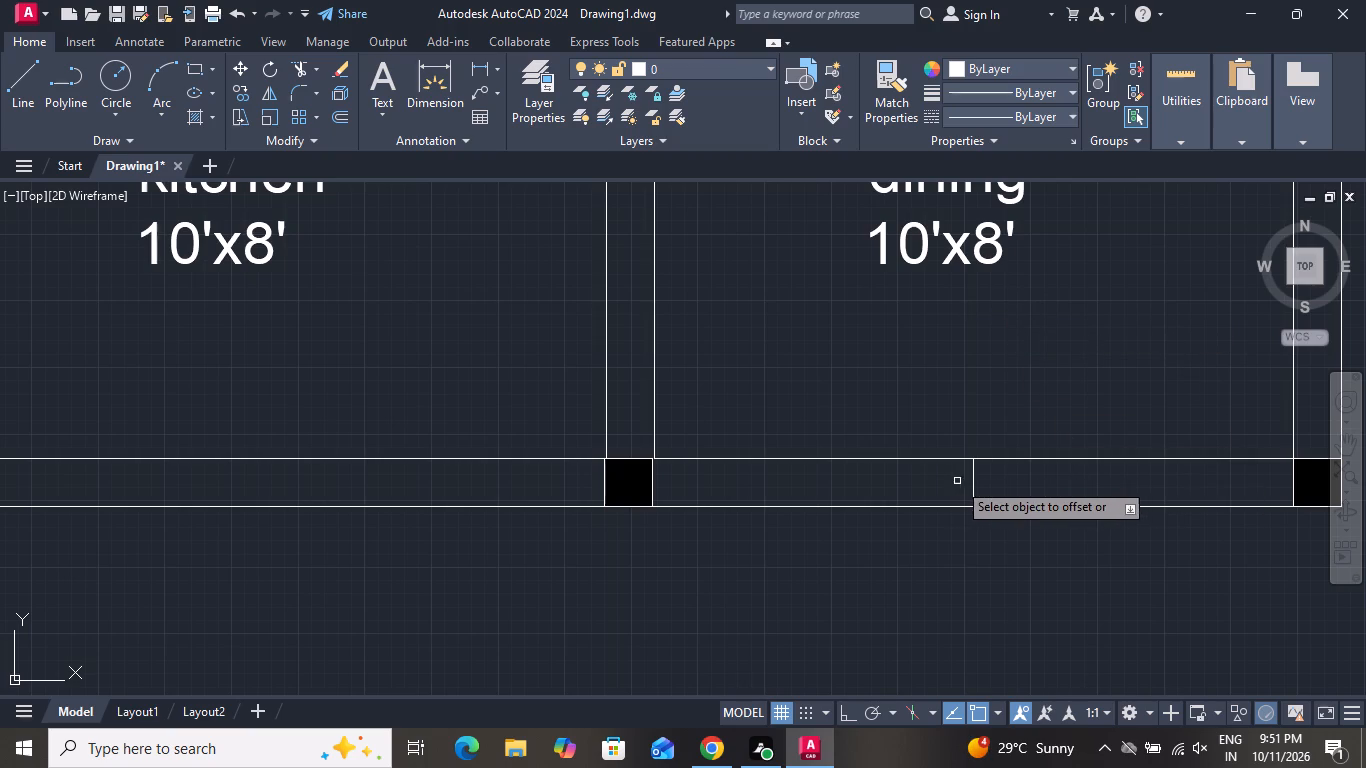
click(972, 484)
click(1057, 471)
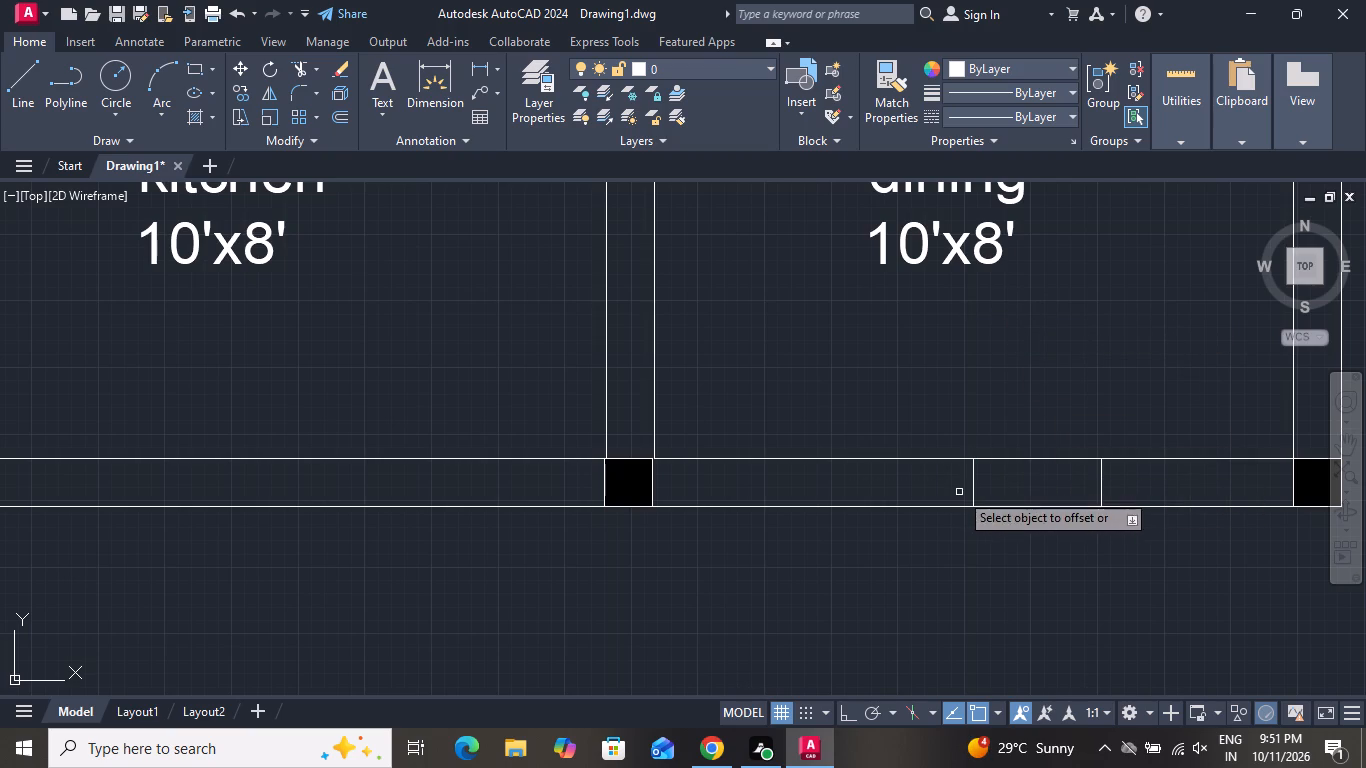
click(975, 486)
click(871, 510)
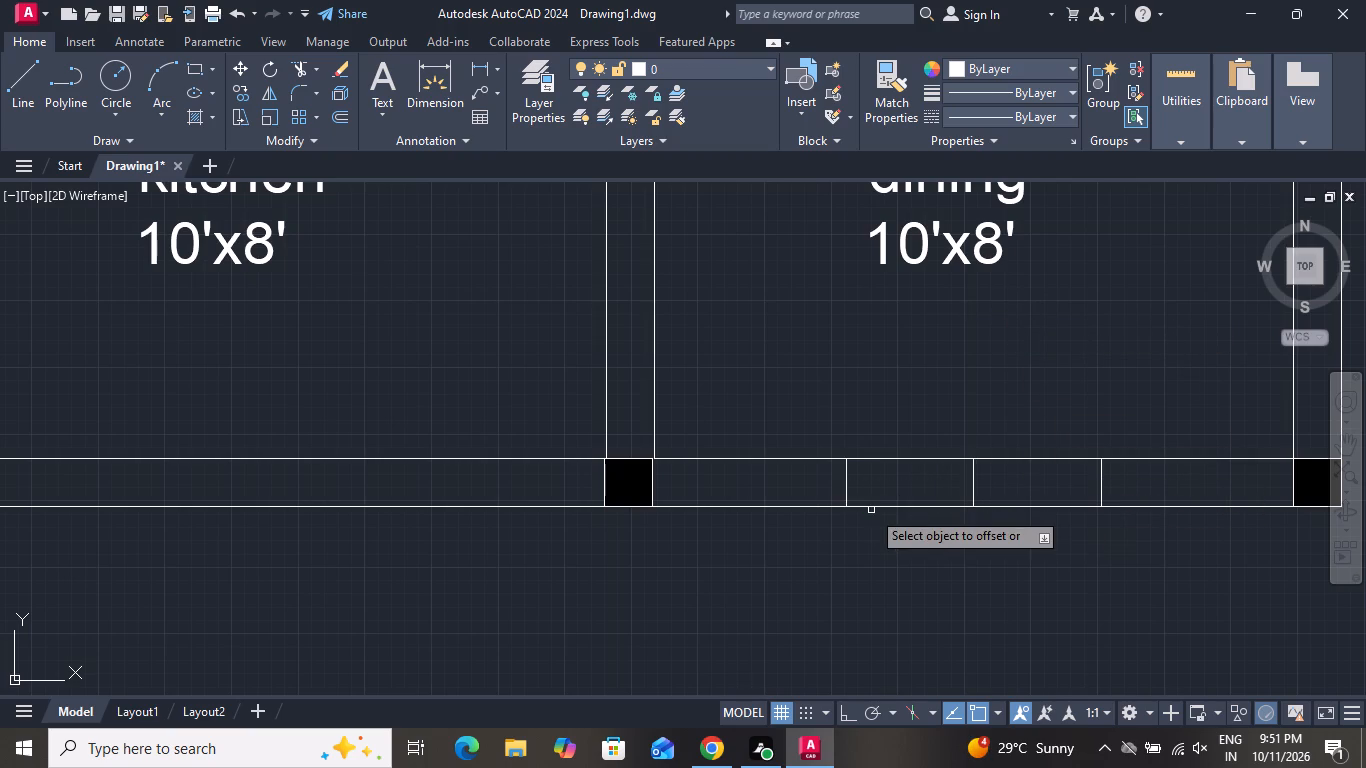
right_click(875, 508)
click(928, 537)
Offset the right and left lines of the dining room's window opening outward by 2" each.
scroll(928, 537, down, 3)
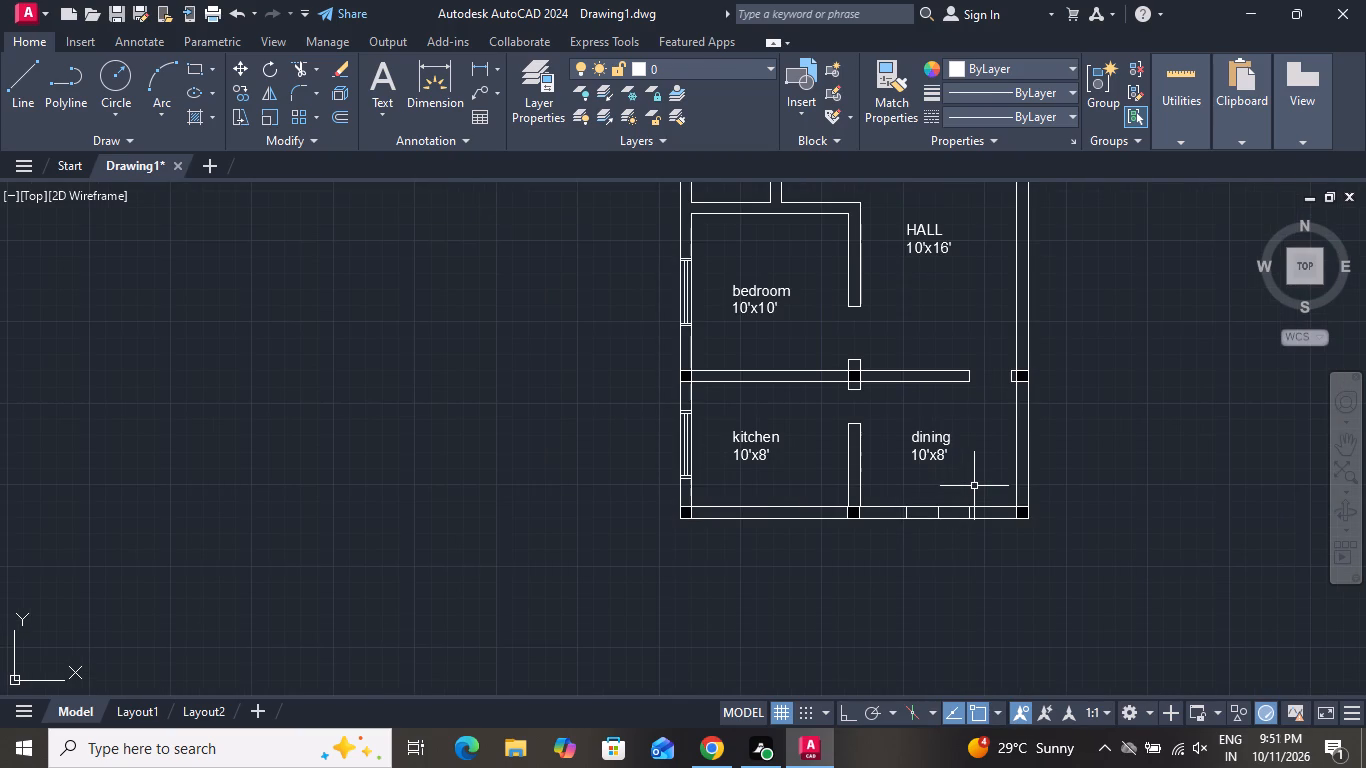
key(o)
key(space)
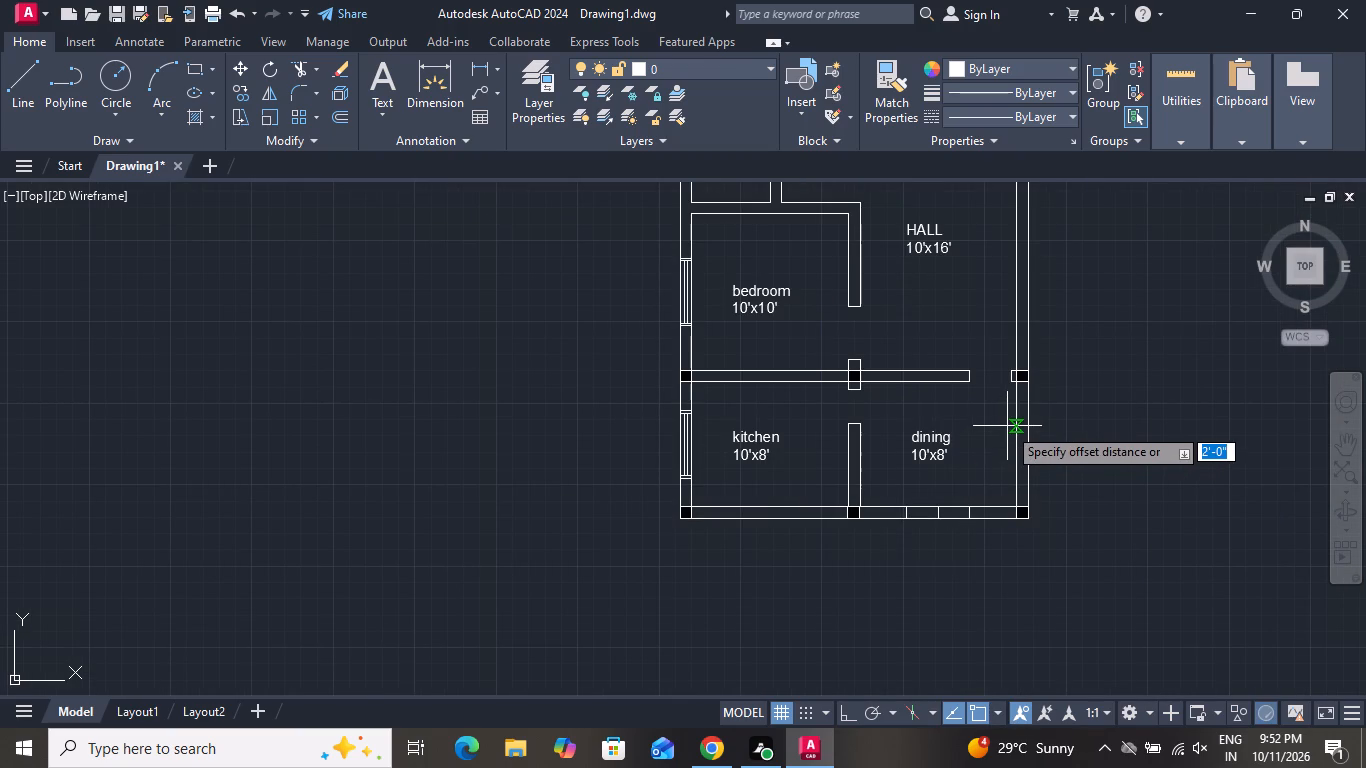
key(2)
key(shift+quotedbl)
key(Return)
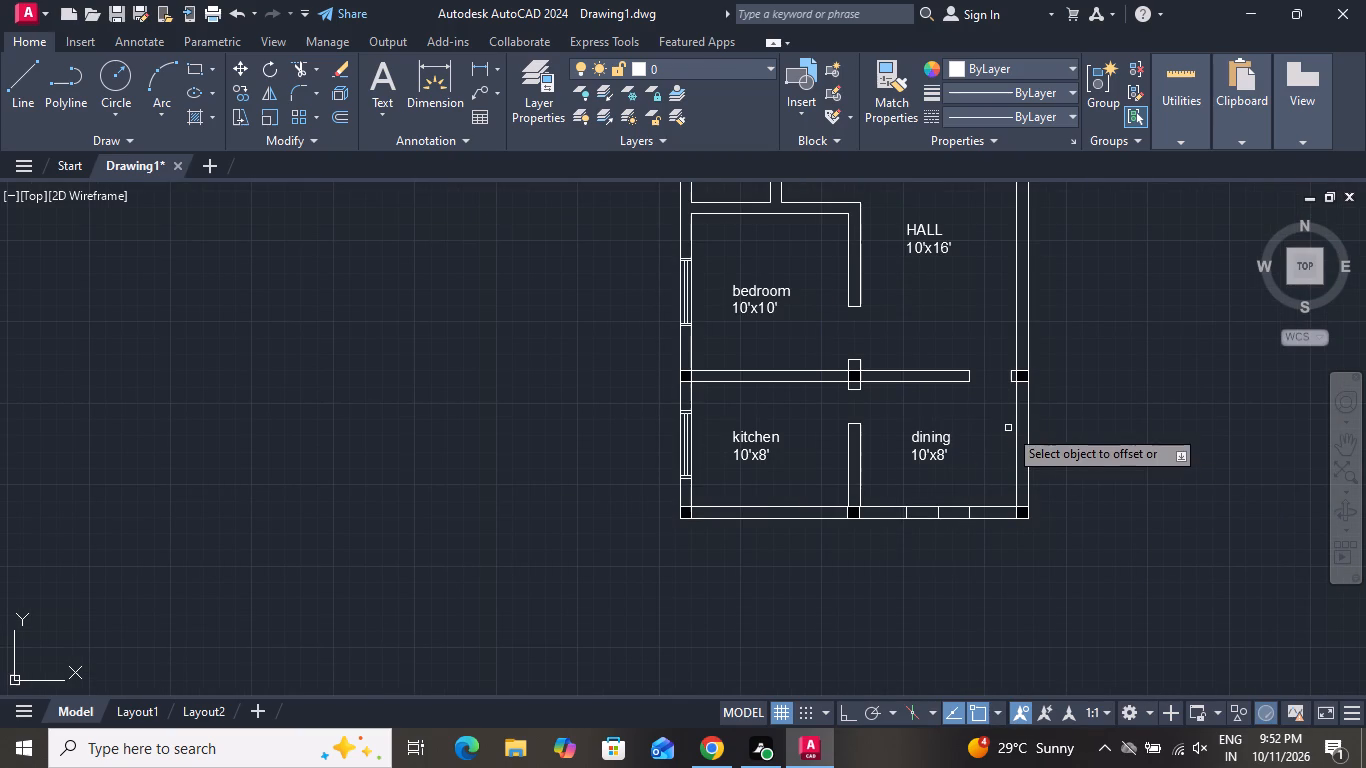
scroll(973, 526, up, 3)
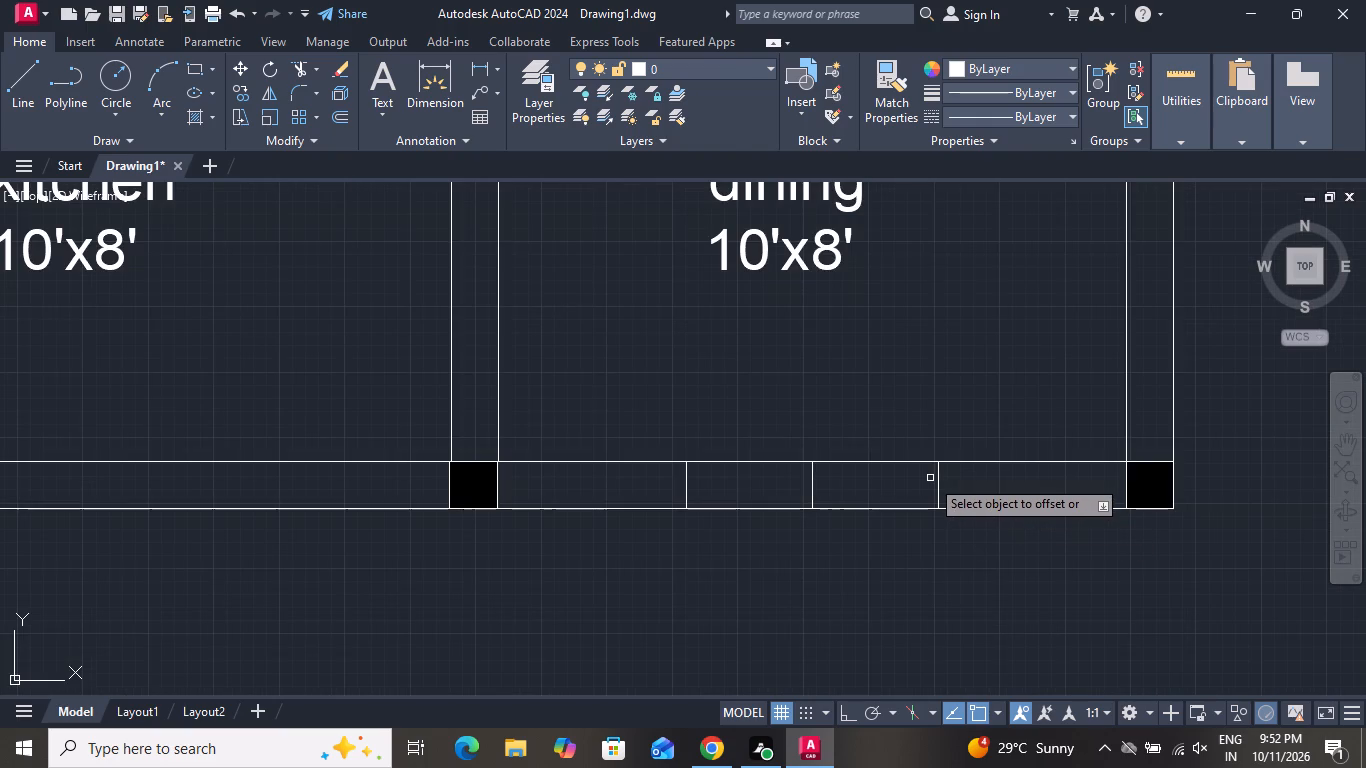
click(937, 472)
click(976, 474)
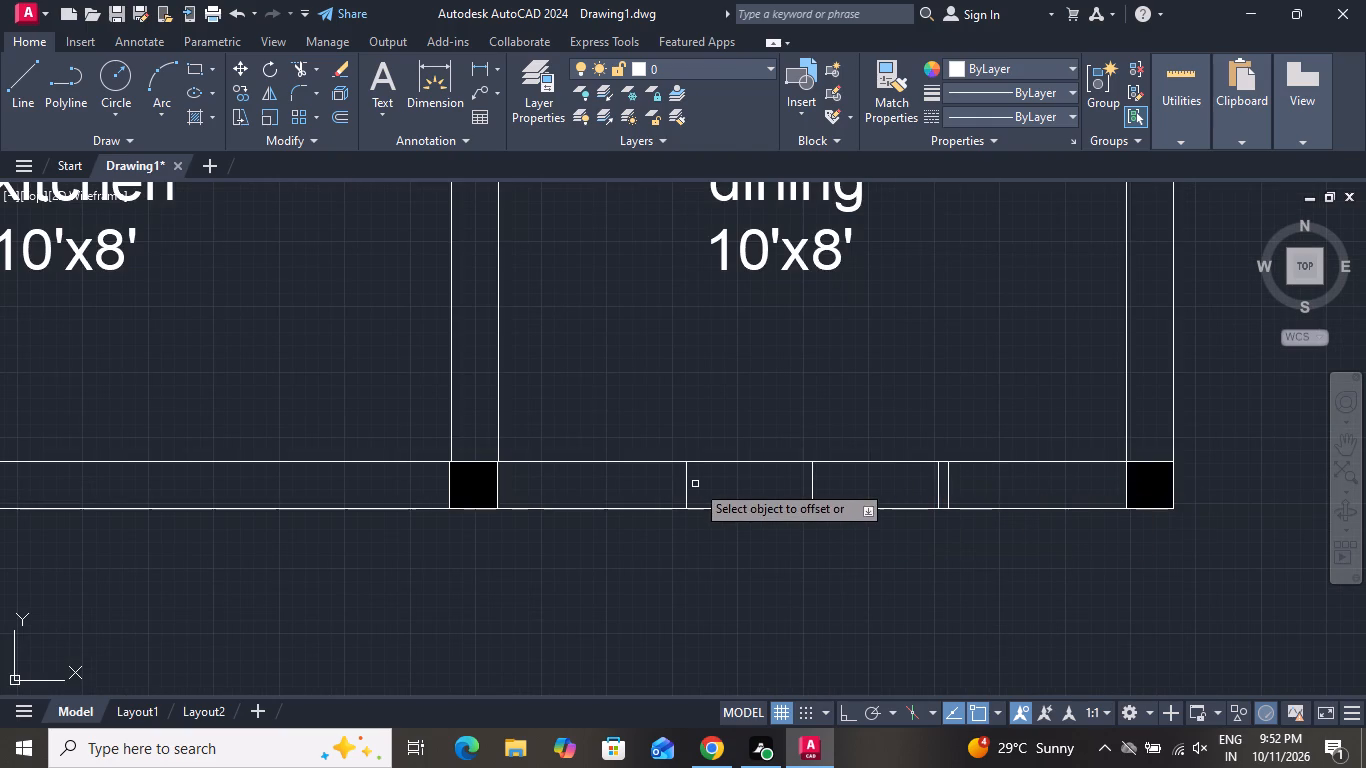
click(687, 487)
click(642, 490)
right_click(651, 490)
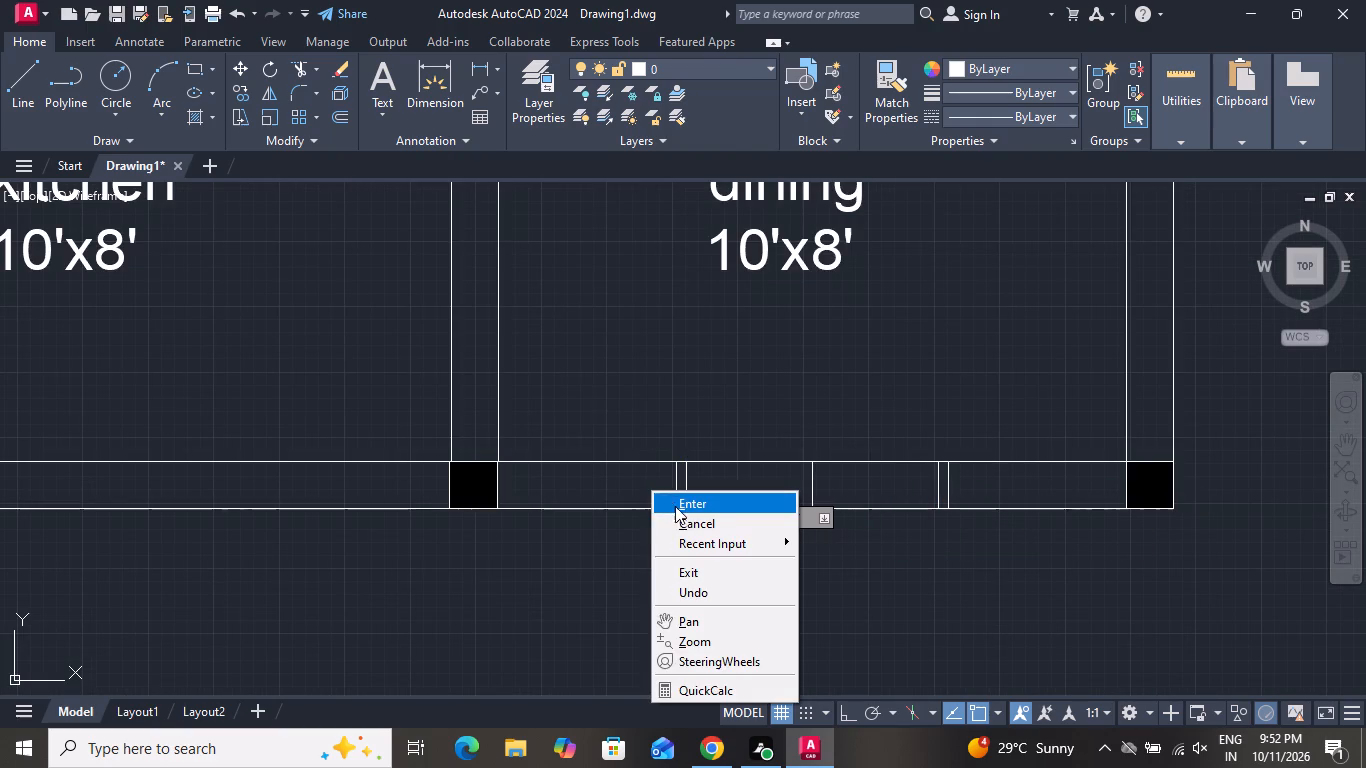
click(688, 529)
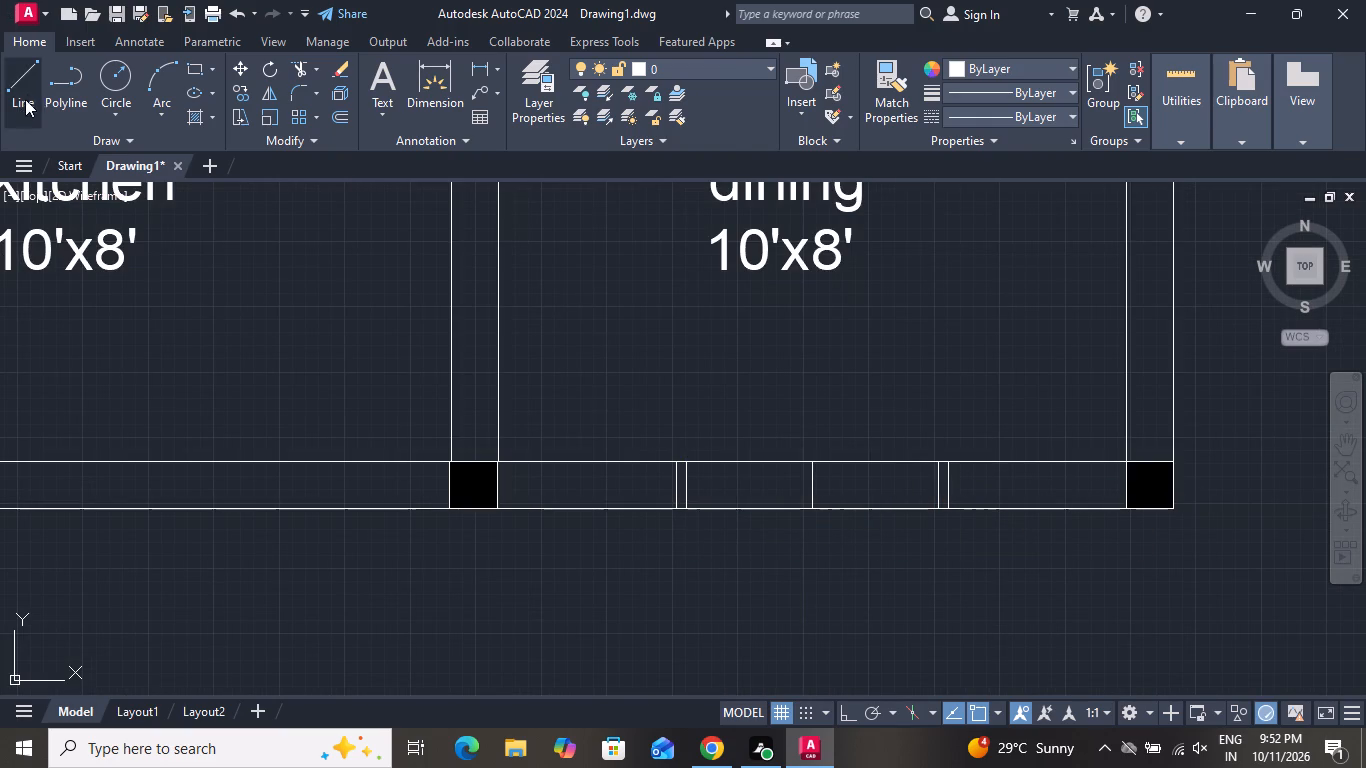
Draw a horizontal line along the middle of the dining room's window opening, between the midpoints of its inner left and right lines.
click(28, 93)
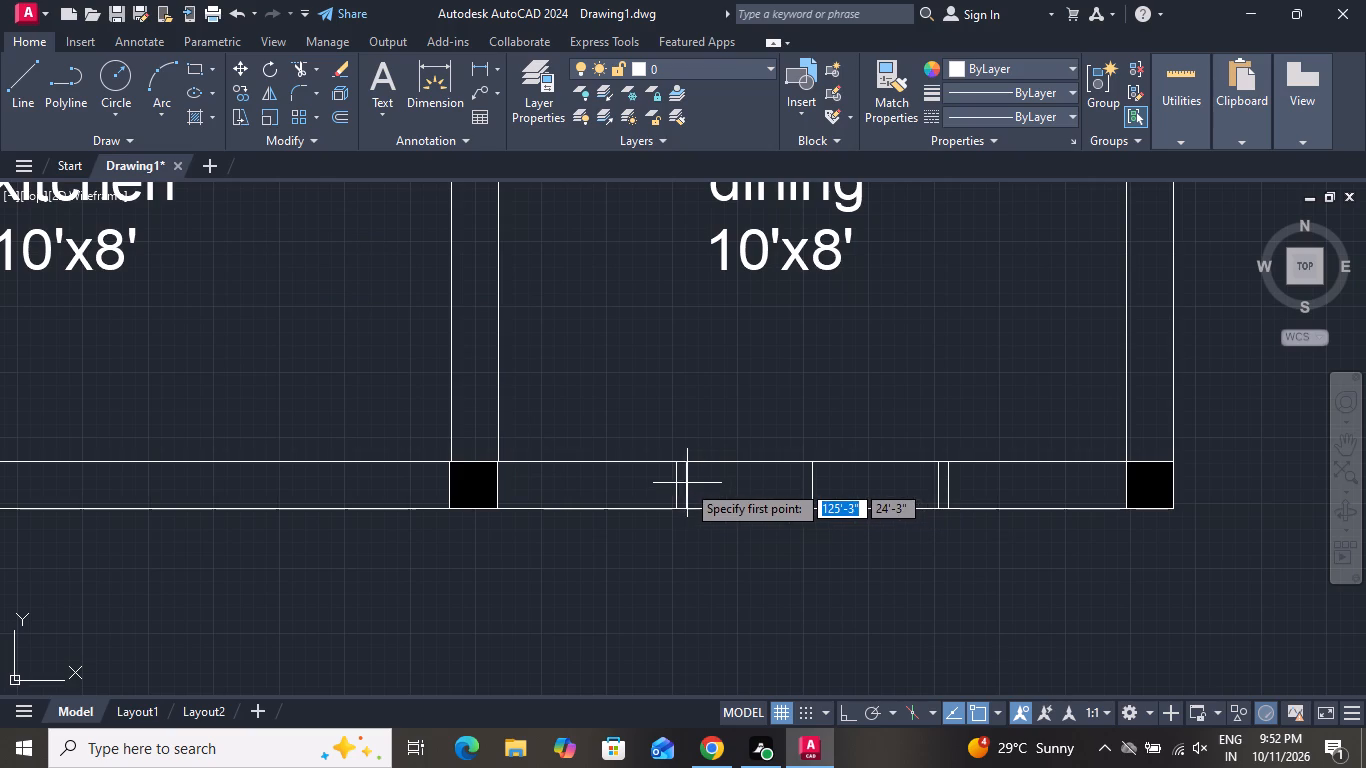
click(686, 483)
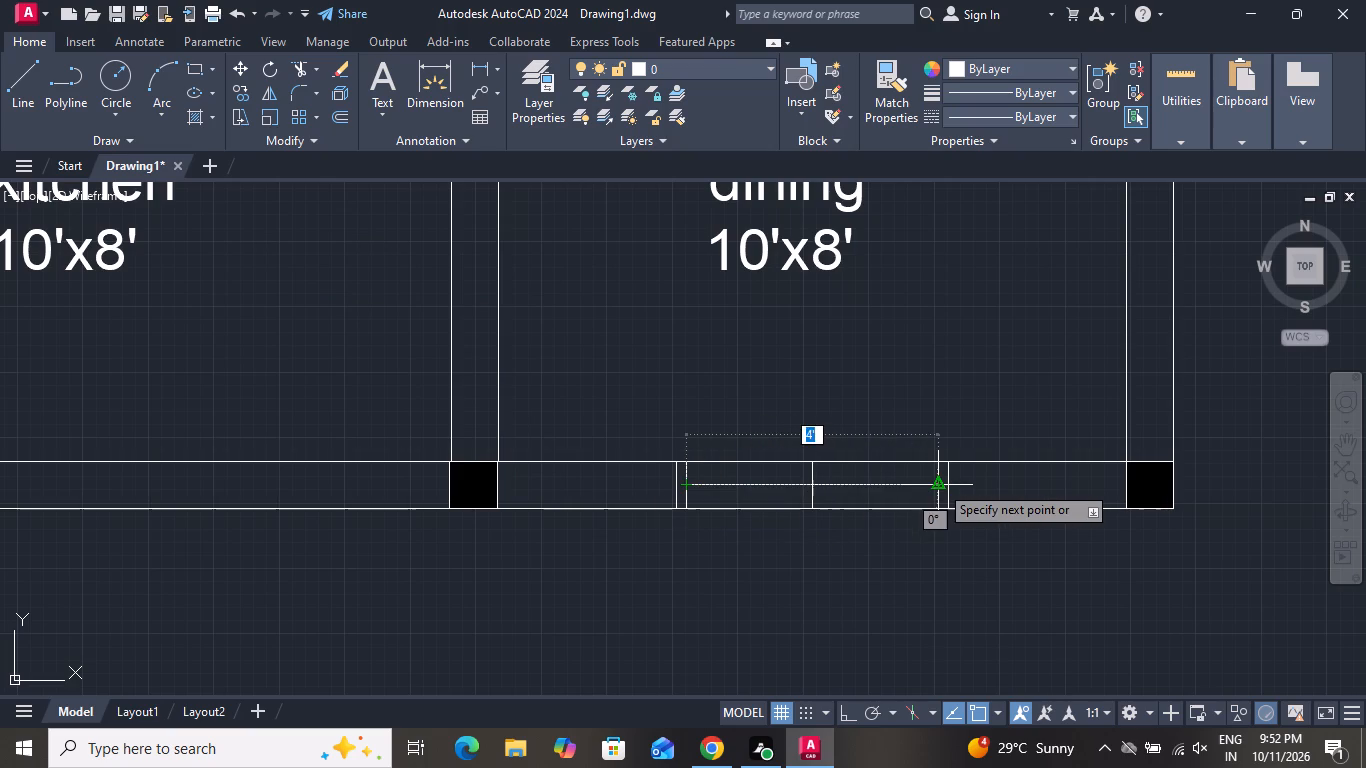
click(939, 484)
right_click(940, 483)
click(948, 503)
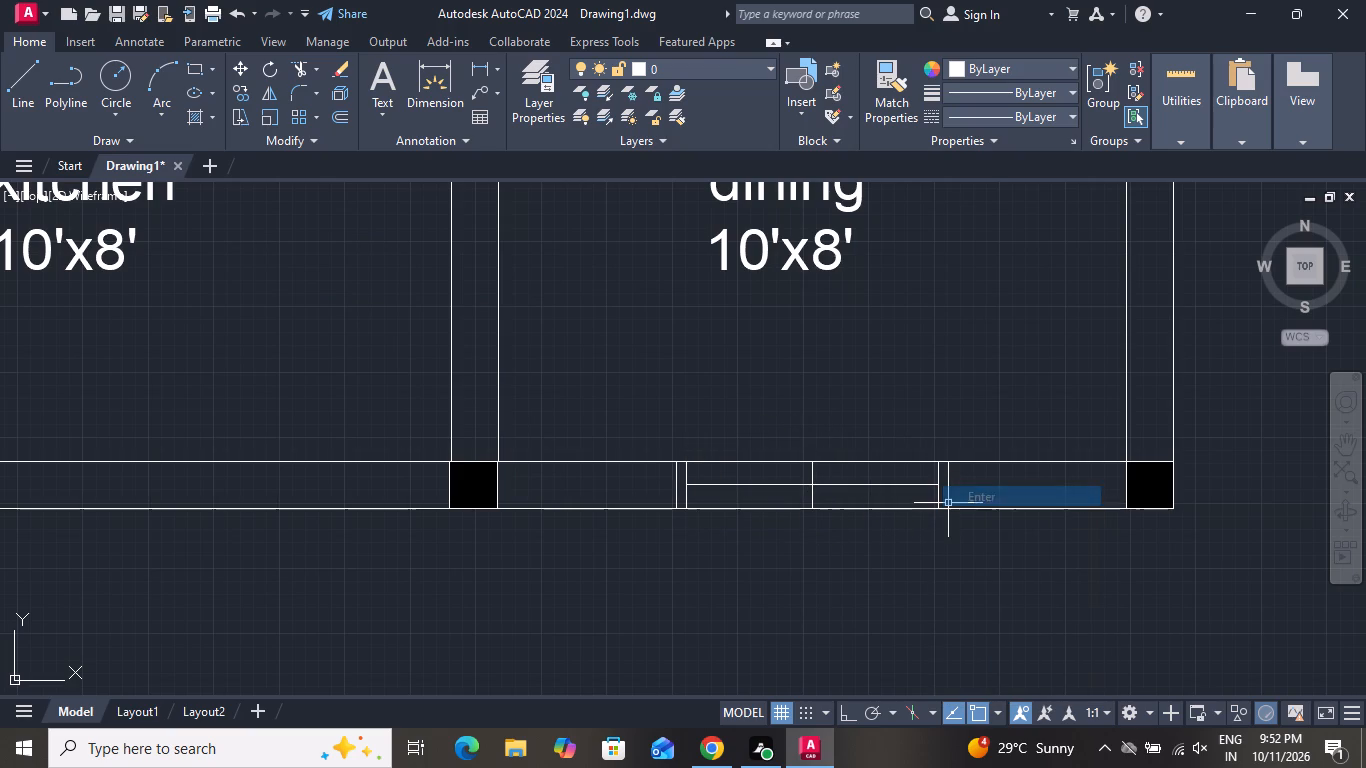
Offset the horizontal middle line of the dining room's bottom window by 1" both above and below.
key(o)
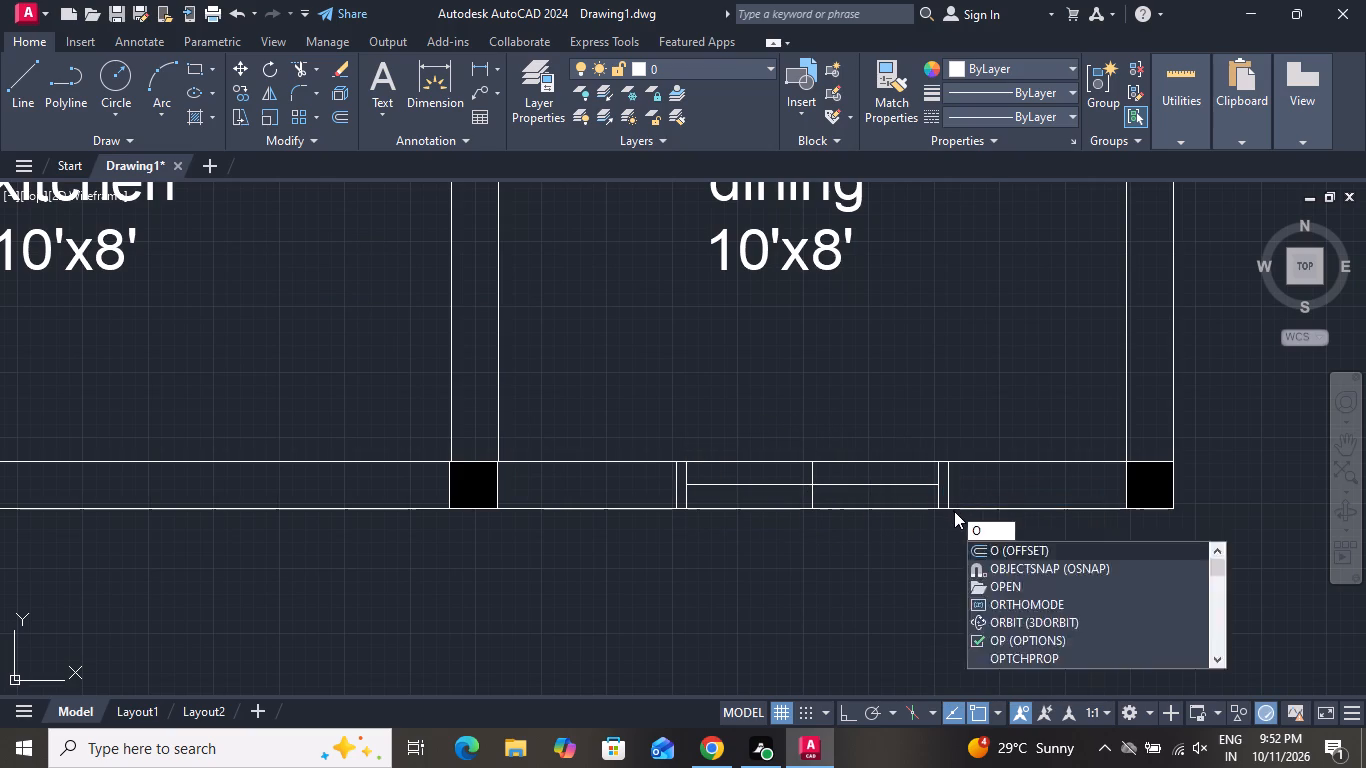
key(space)
key(1)
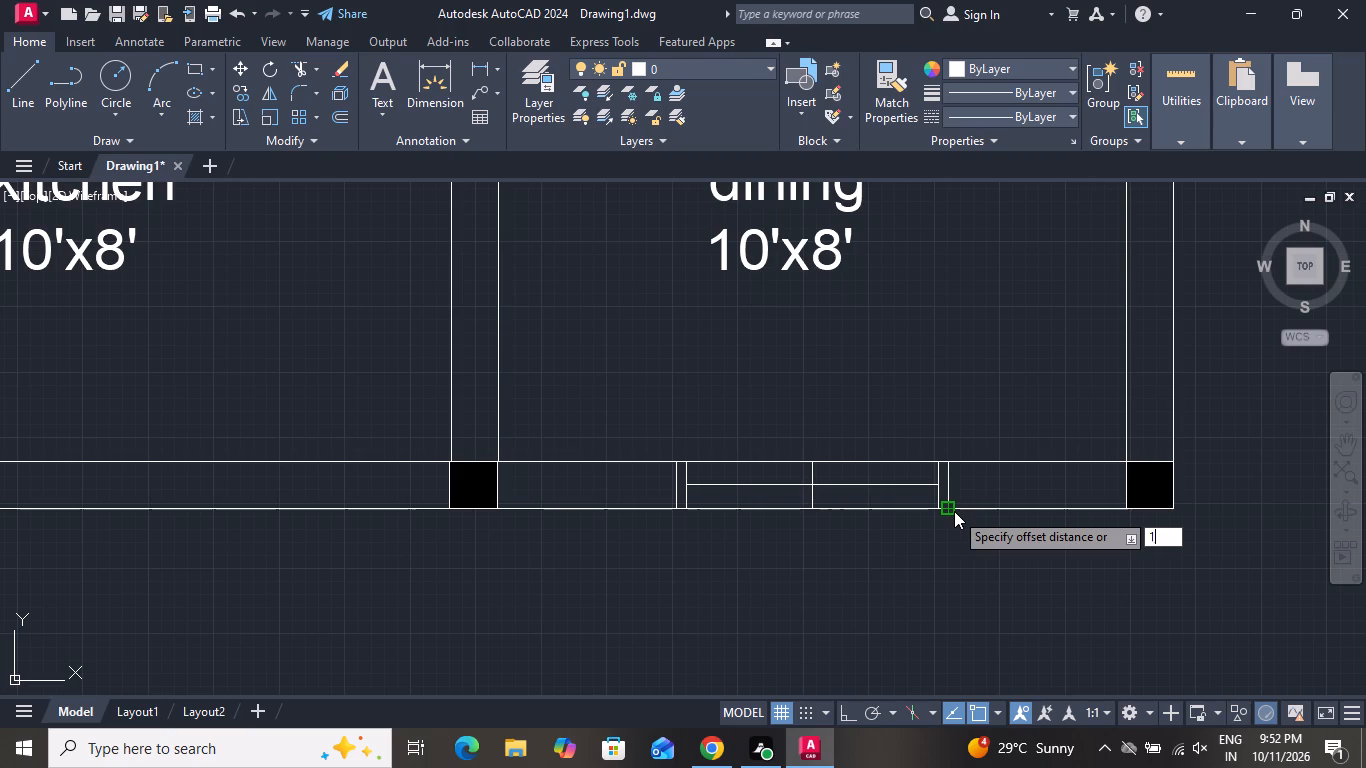
key(shift+quotedbl)
key(Return)
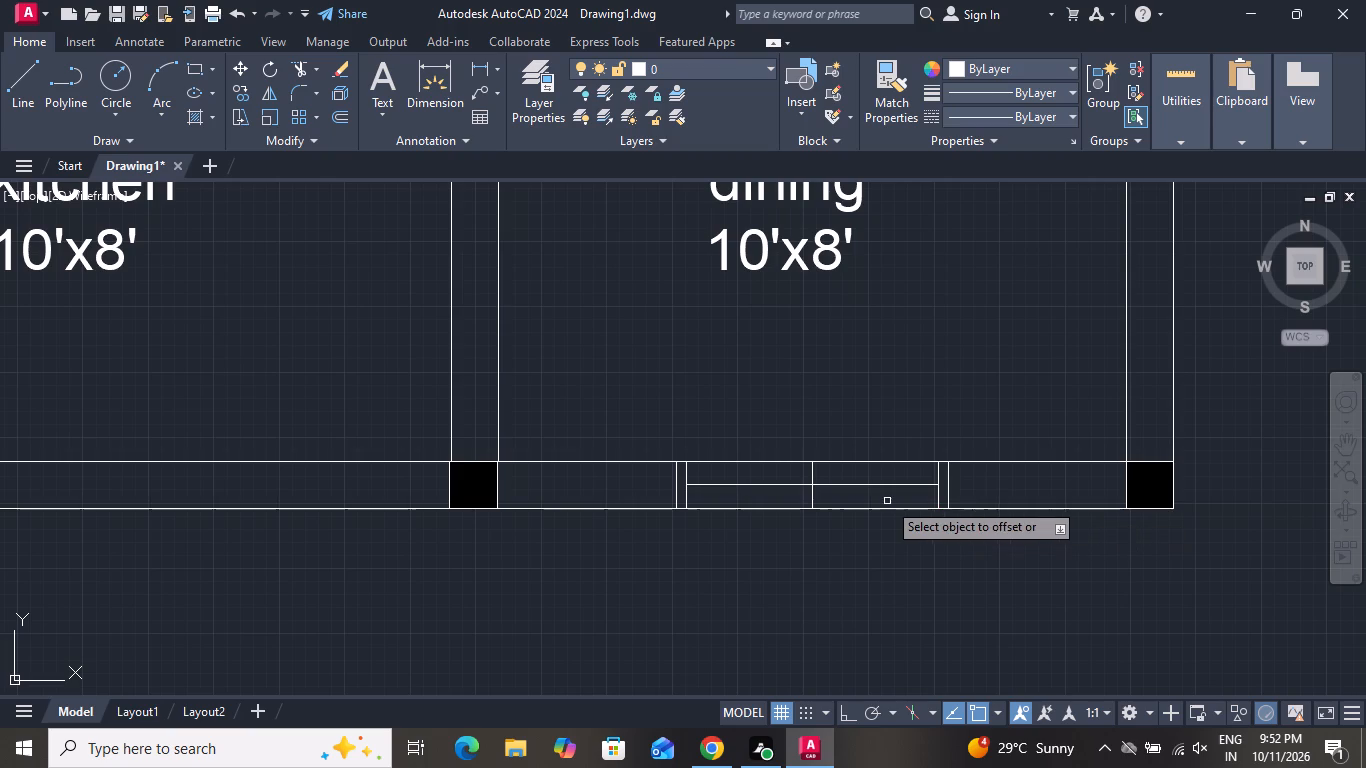
scroll(866, 484, up, 1)
click(865, 485)
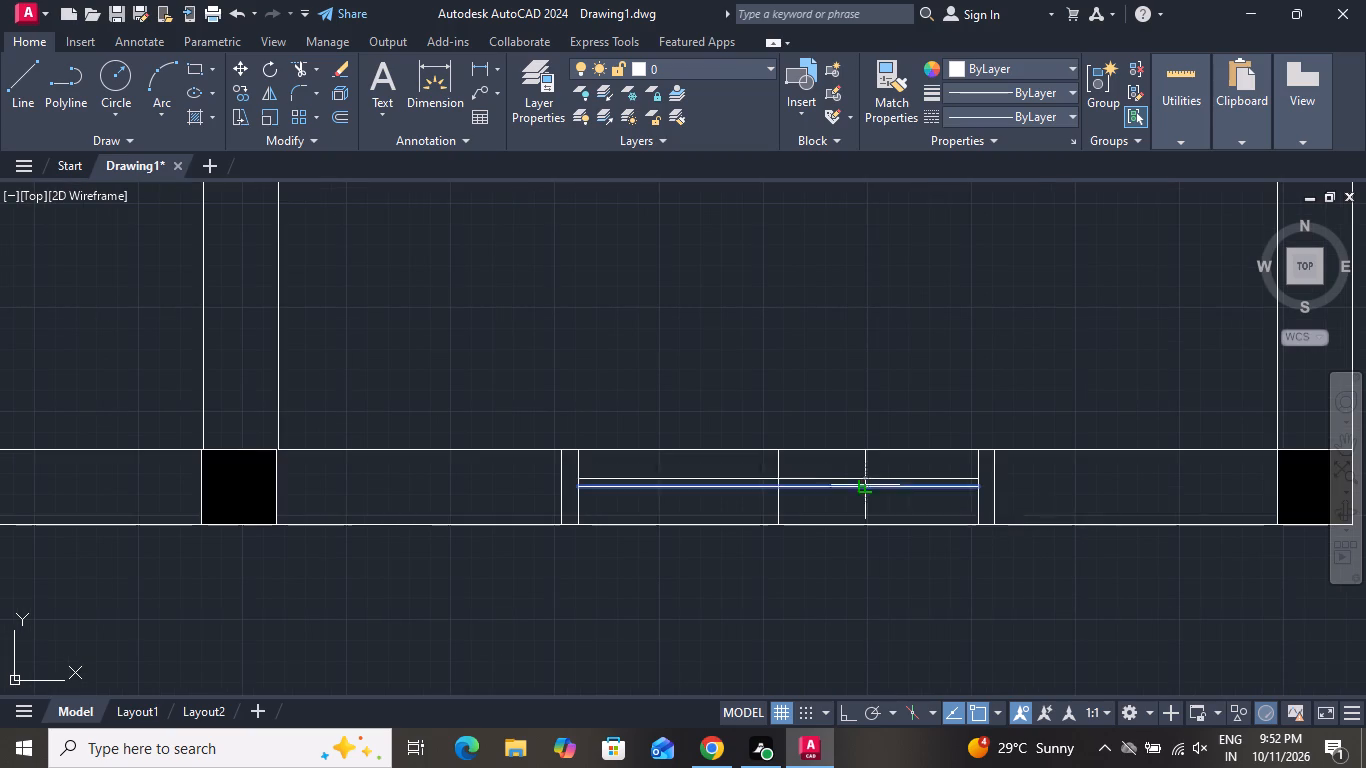
drag(865, 491, 865, 508)
click(865, 489)
click(867, 509)
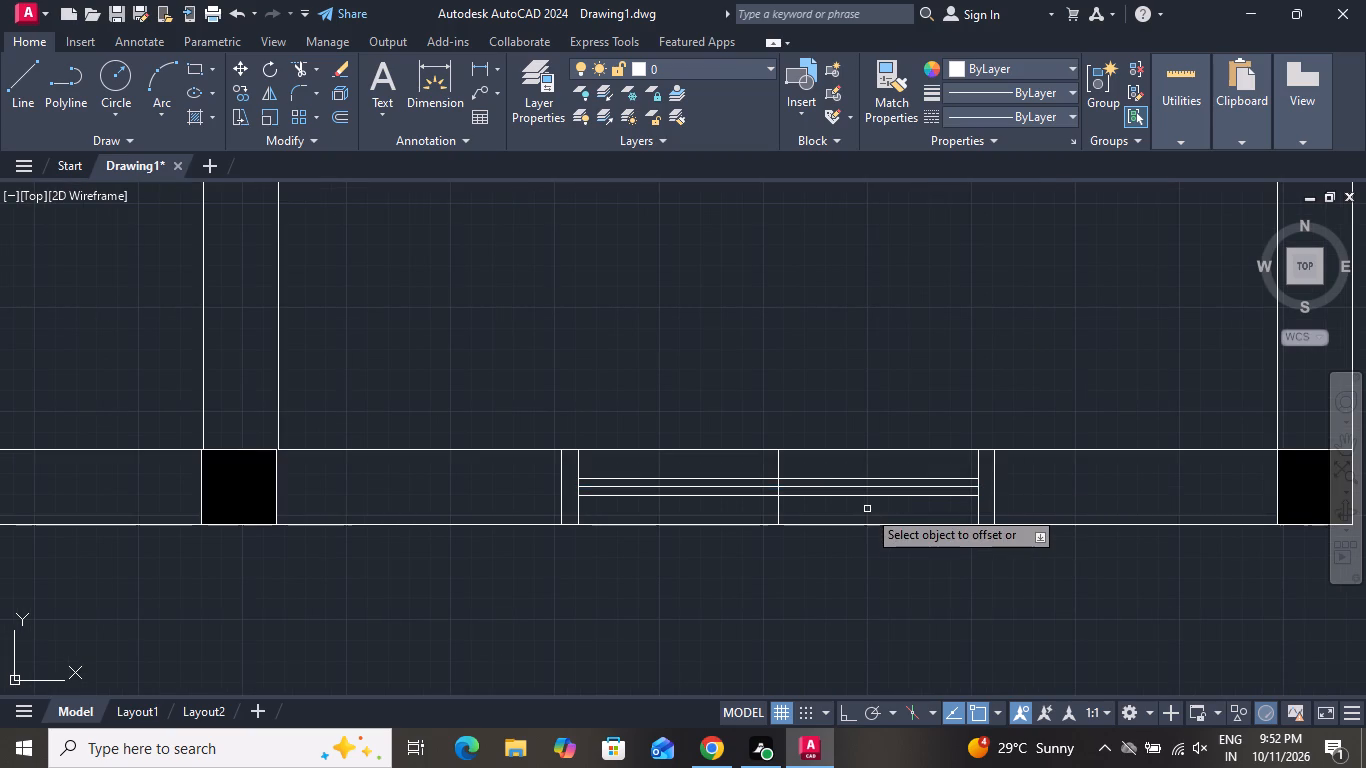
right_click(867, 509)
click(870, 542)
Delete the original horizontal middle line and the vertical centre line from the dining room's bottom window.
scroll(780, 502, up, 3)
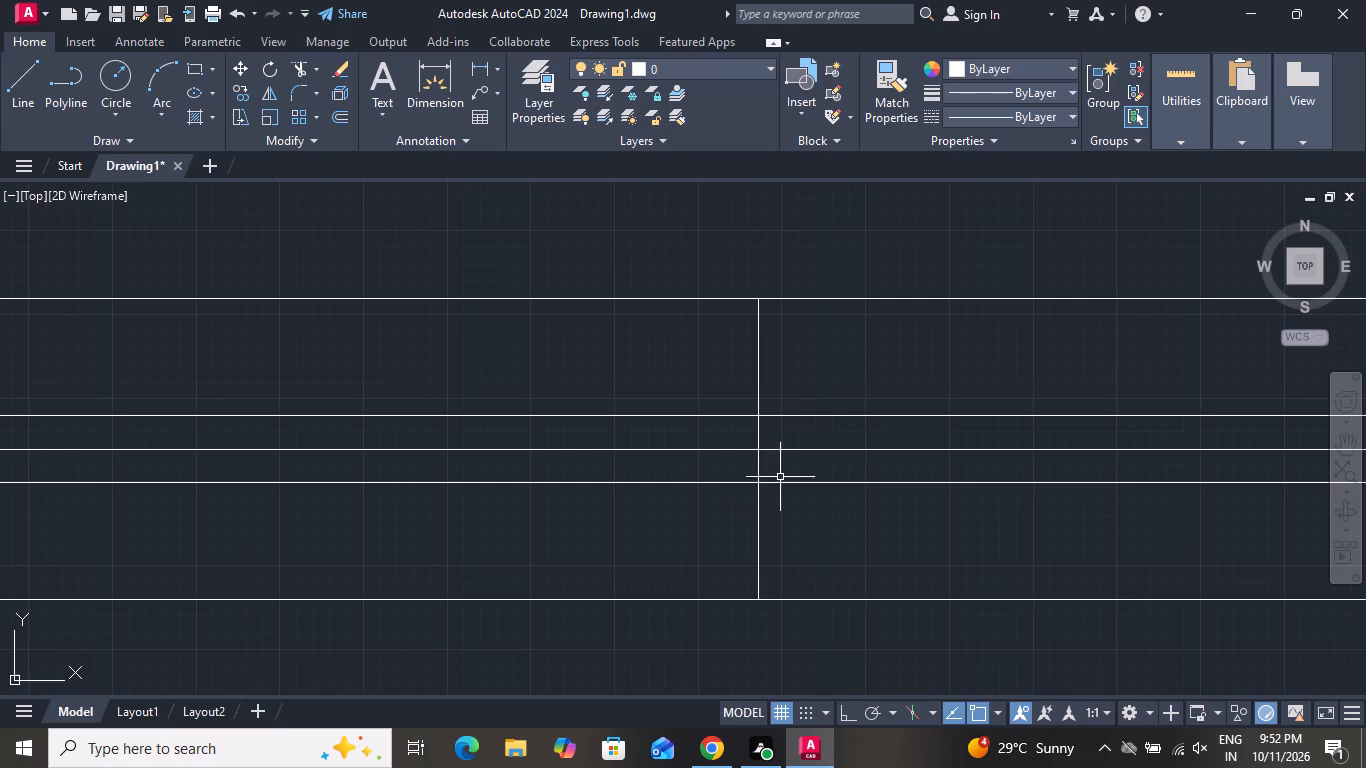
scroll(777, 448, up, 2)
click(759, 424)
click(699, 470)
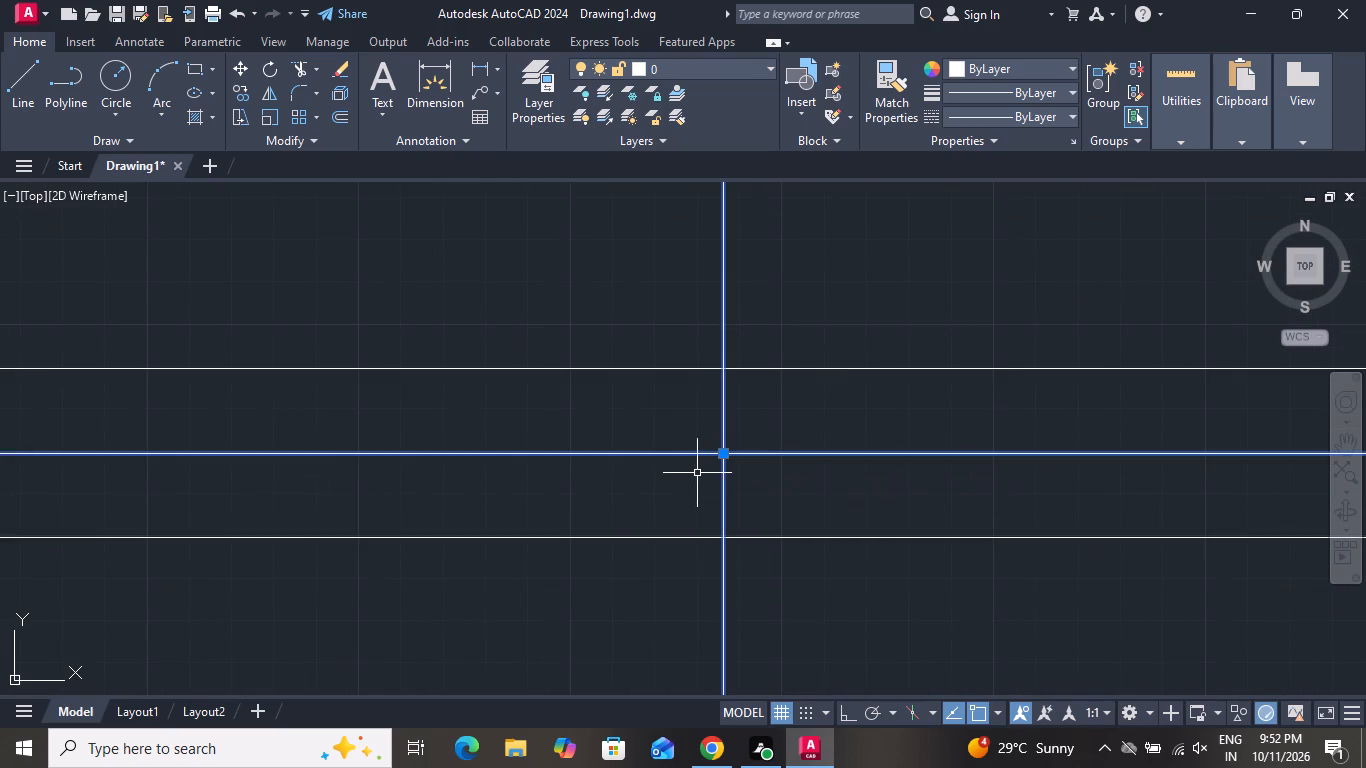
key(Delete)
Draw a horizontal line across the dining room's right outer wall, from the inner wall line's midpoint to the outer wall line.
scroll(693, 495, down, 4)
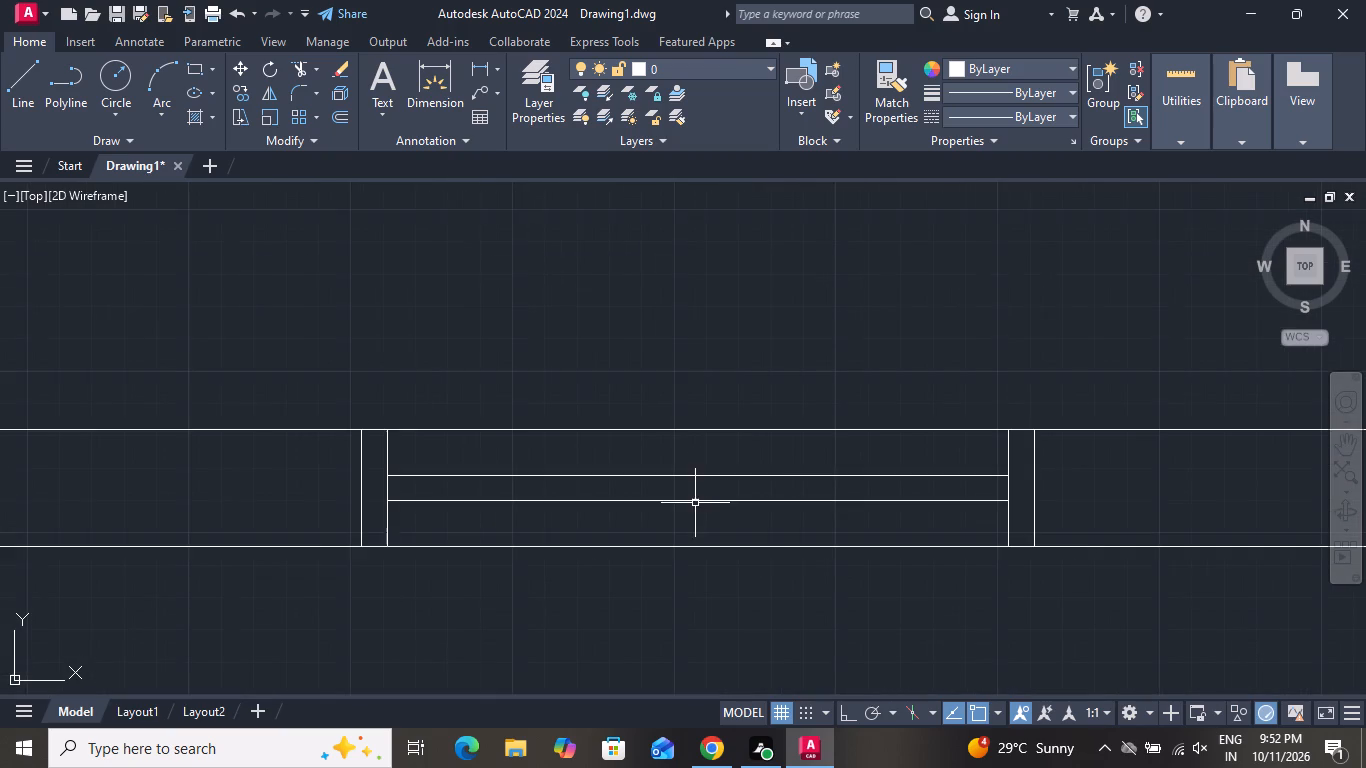
scroll(696, 506, down, 6)
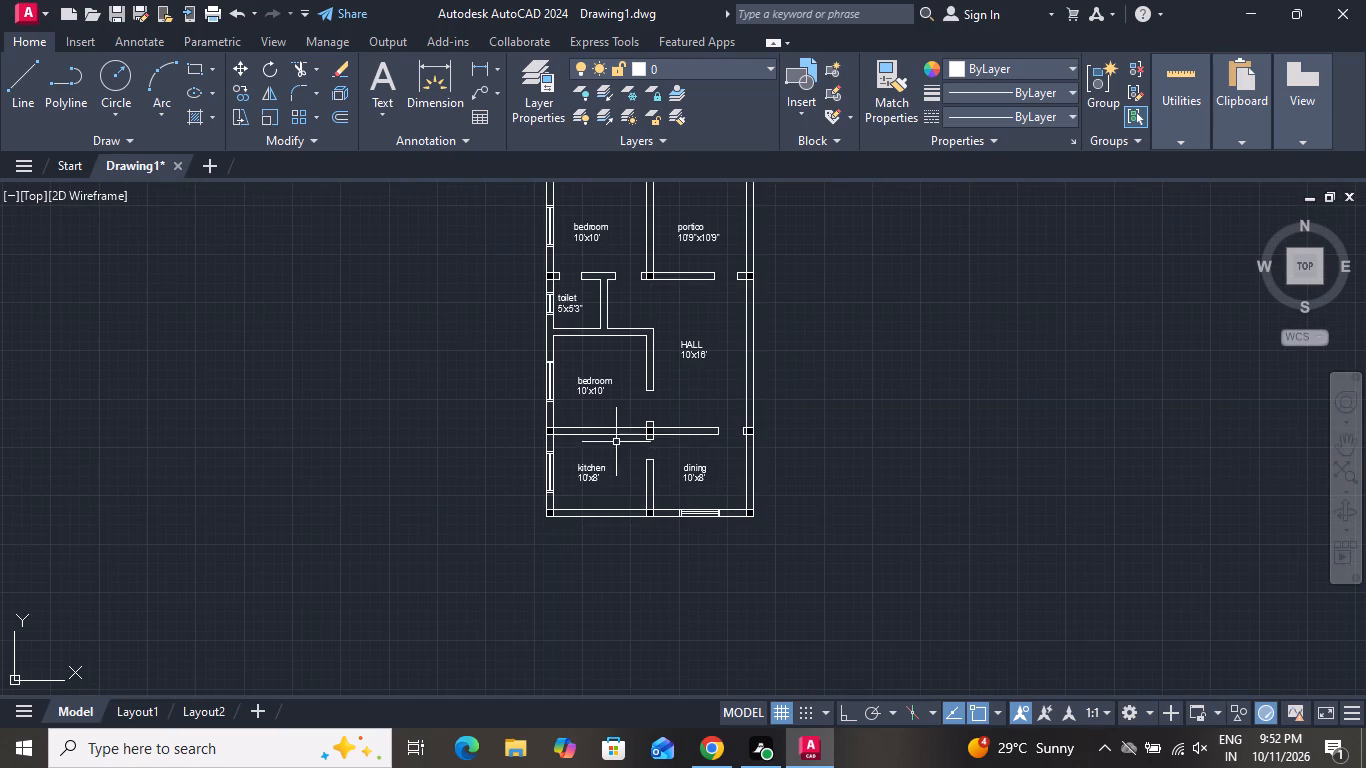
click(30, 83)
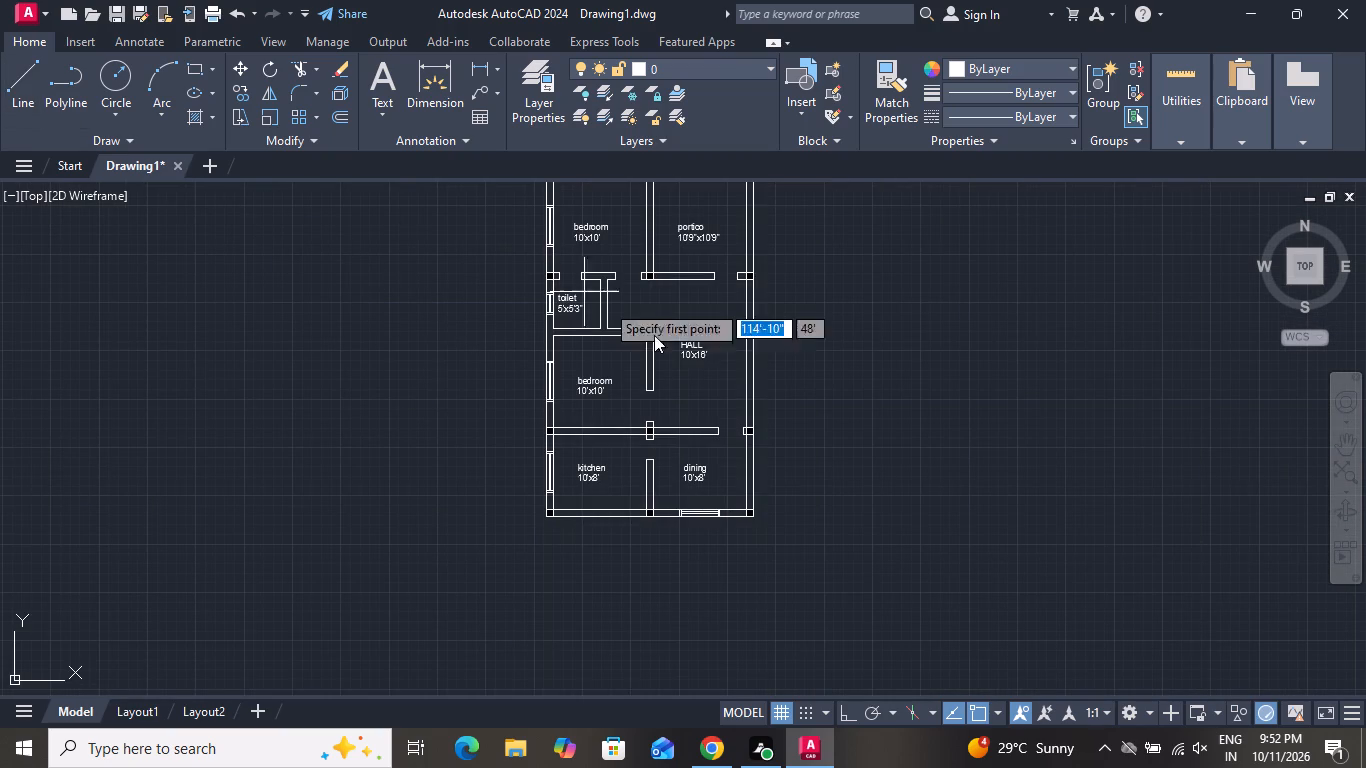
scroll(739, 440, up, 4)
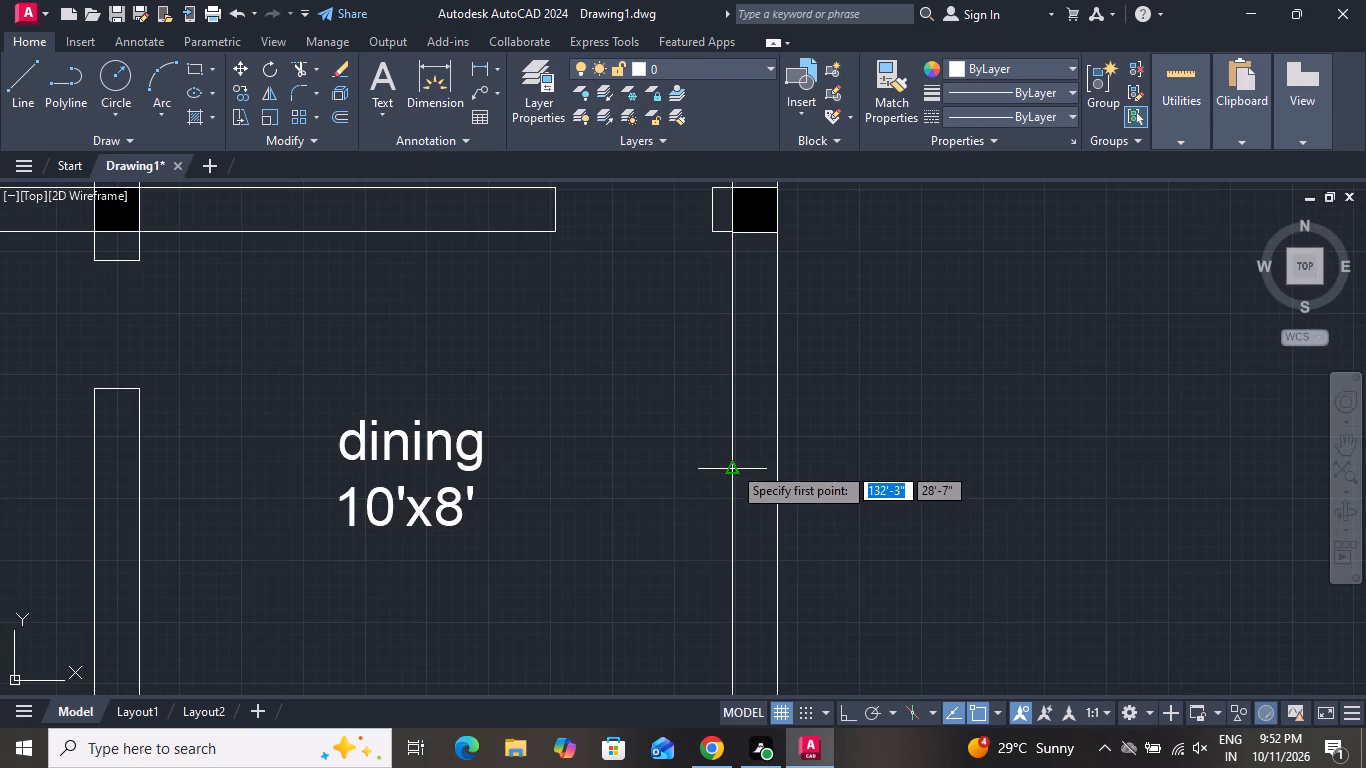
click(732, 465)
click(778, 465)
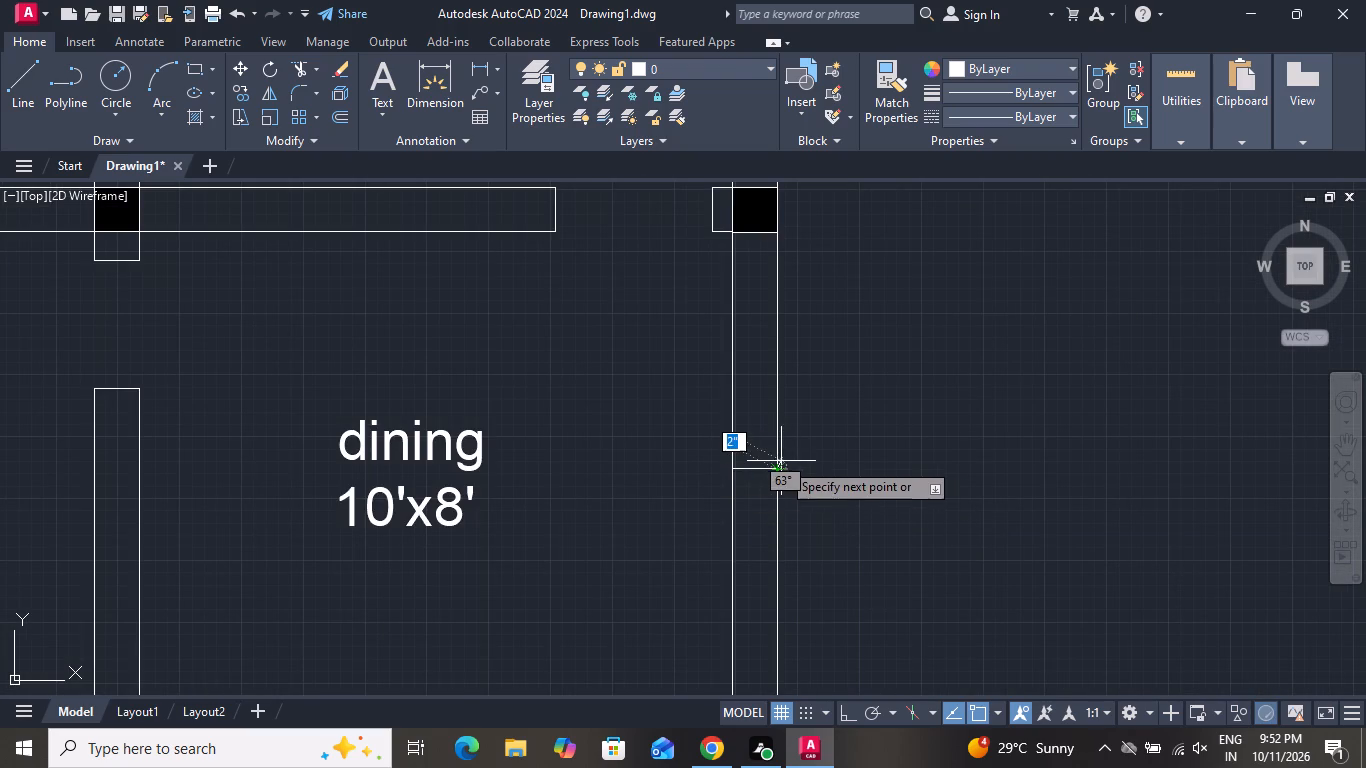
right_click(781, 461)
click(795, 485)
Offset the horizontal line across the dining room's right wall by 2' both below and above.
text(o)
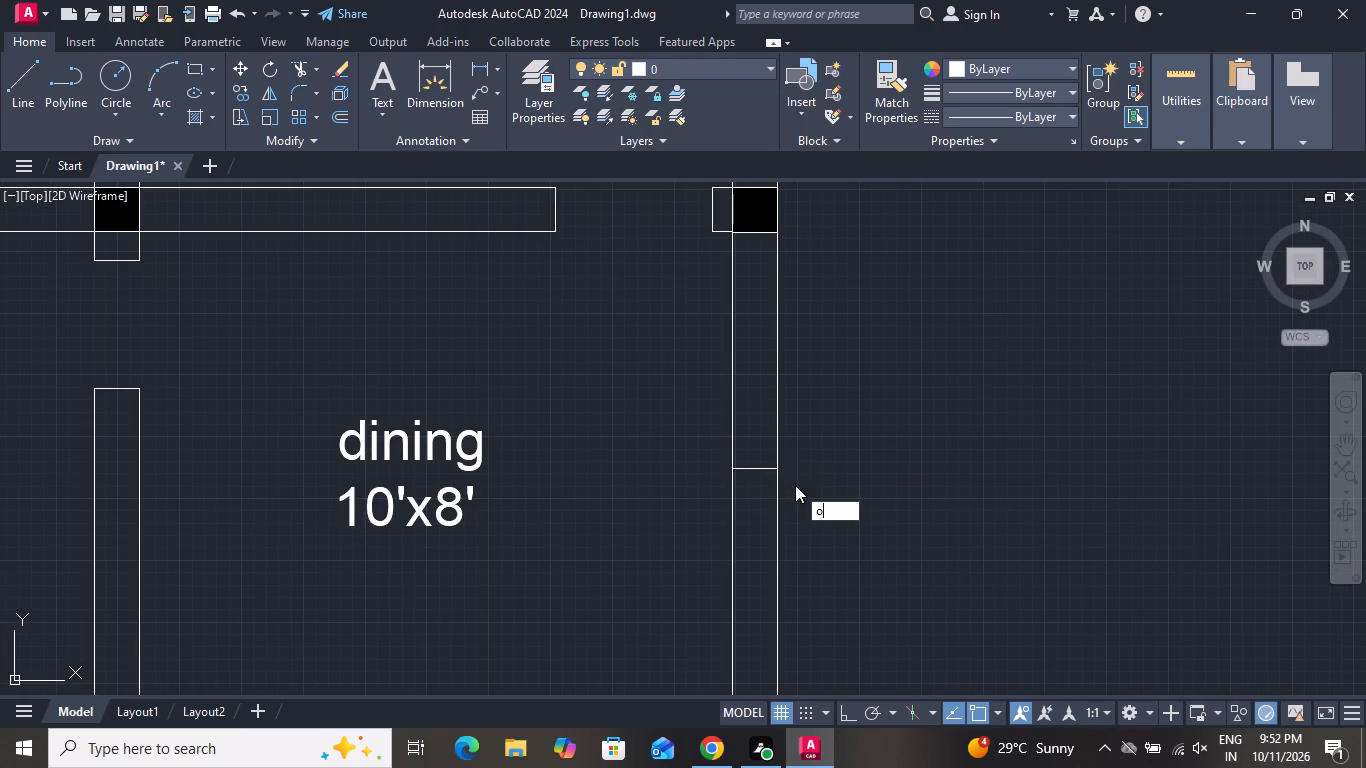
key(space)
key(2)
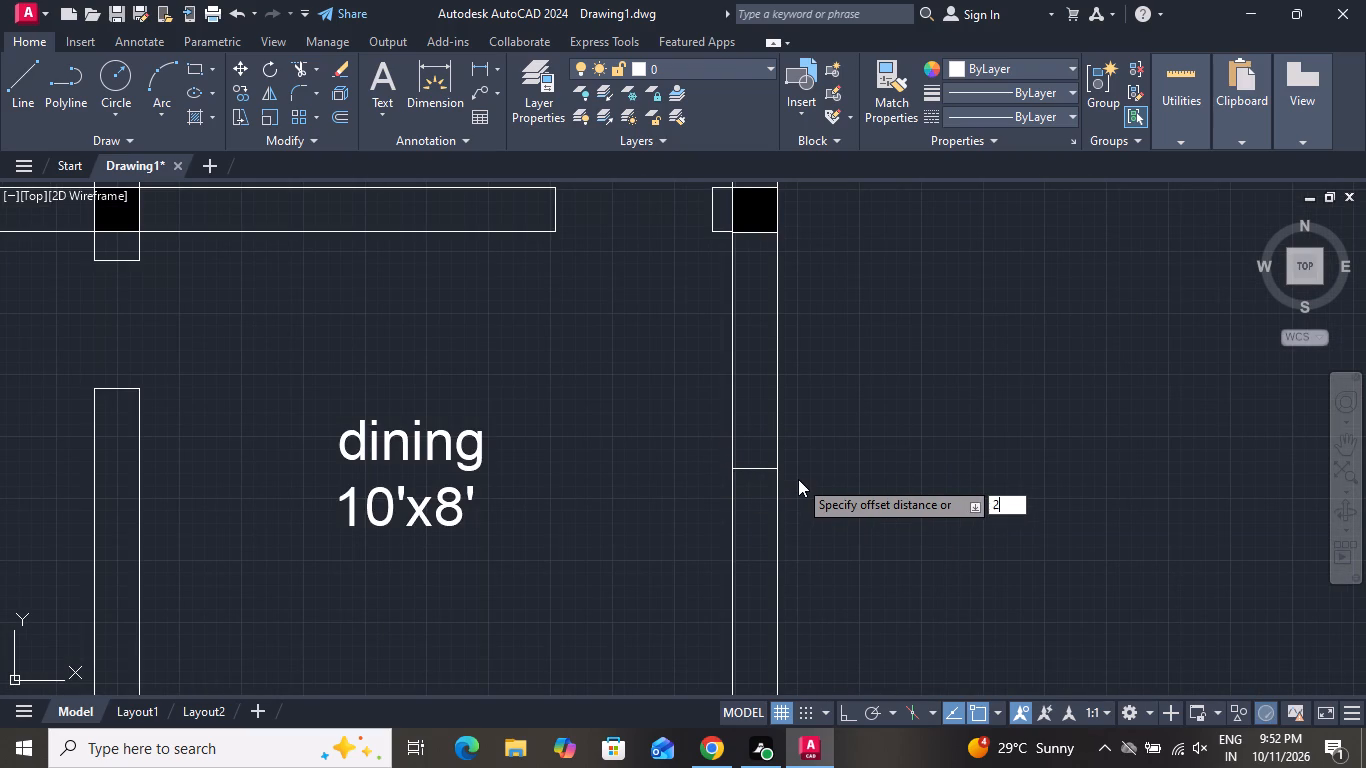
key(apostrophe)
key(Return)
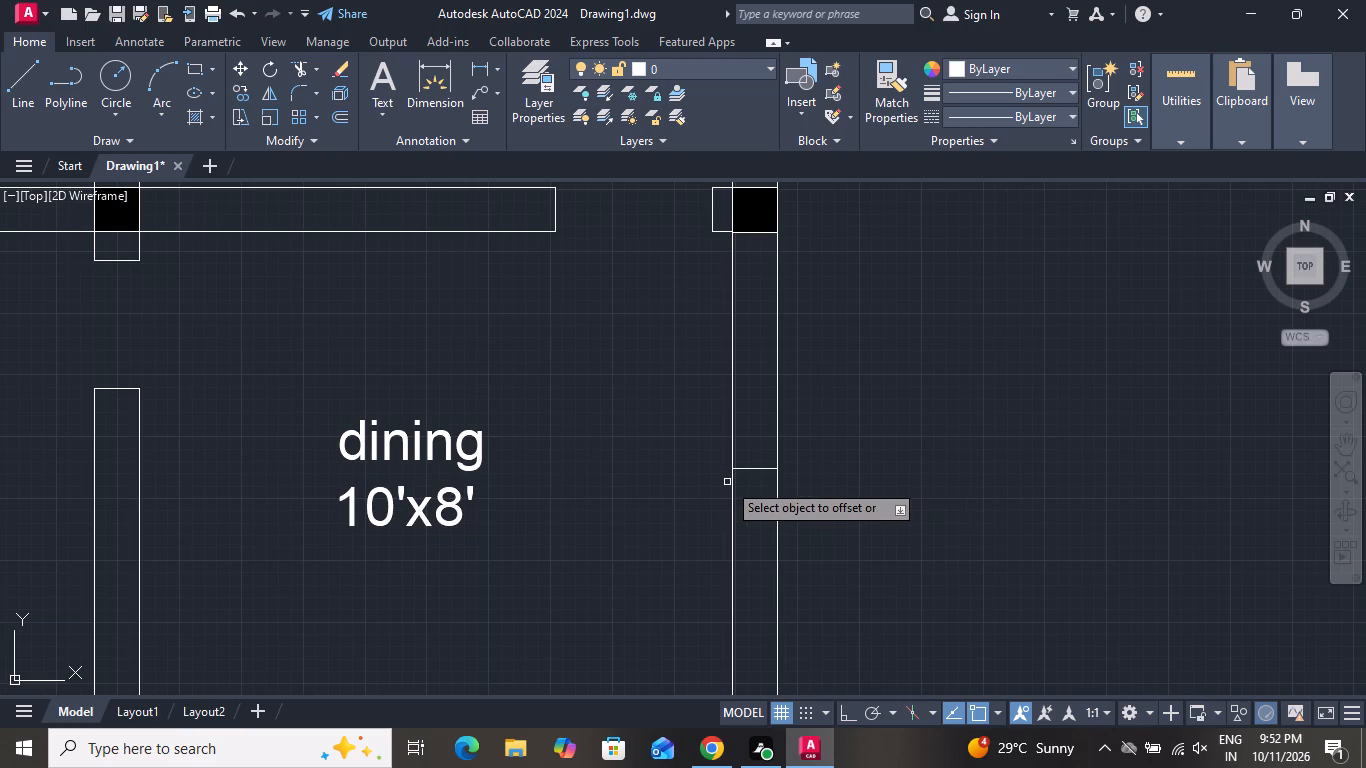
click(752, 471)
click(765, 528)
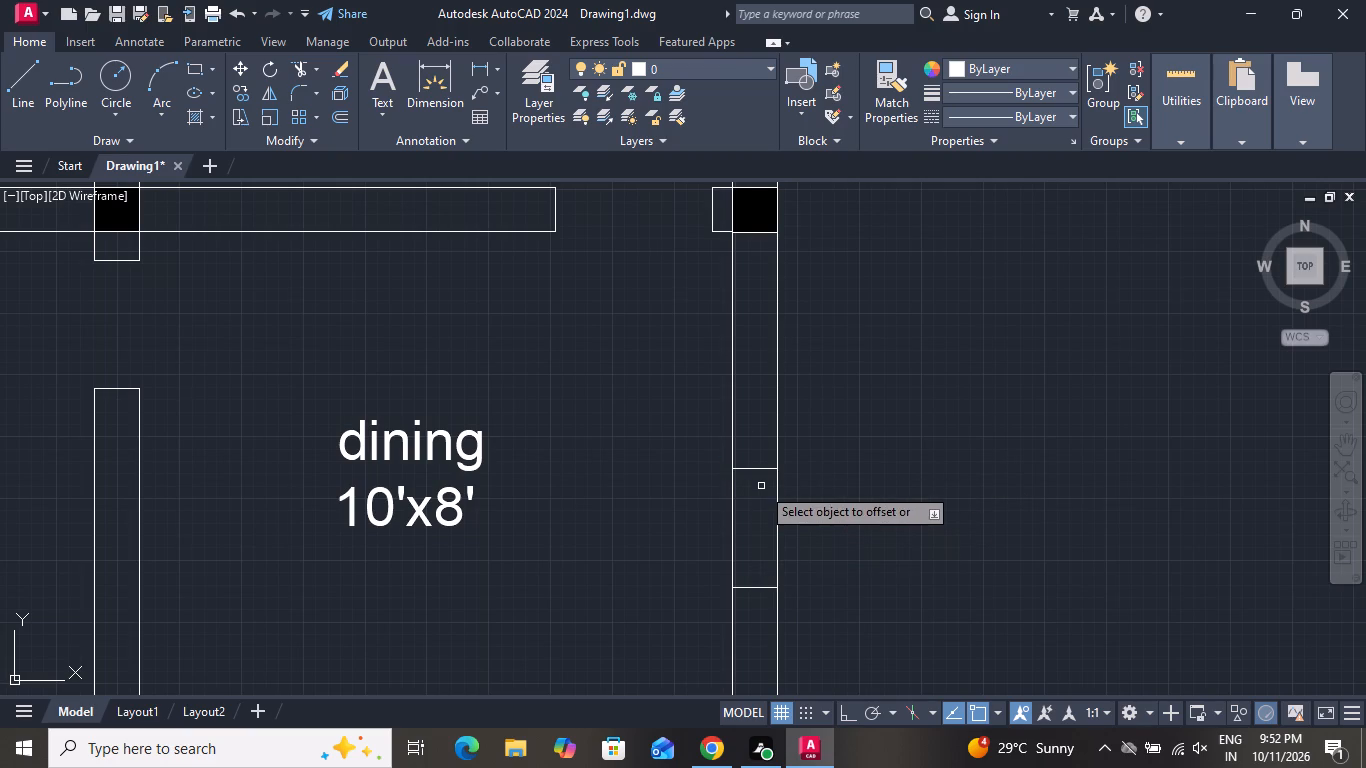
click(761, 471)
click(744, 355)
right_click(853, 404)
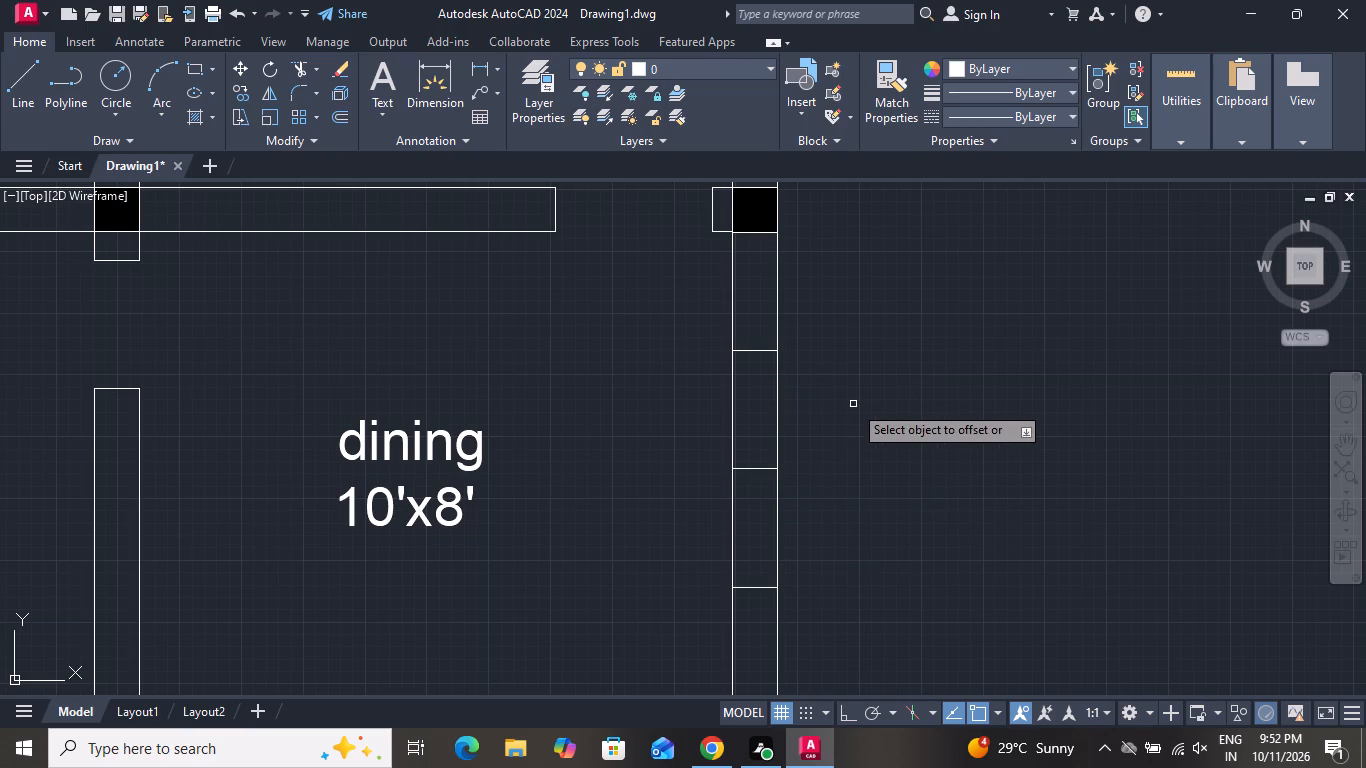
click(878, 437)
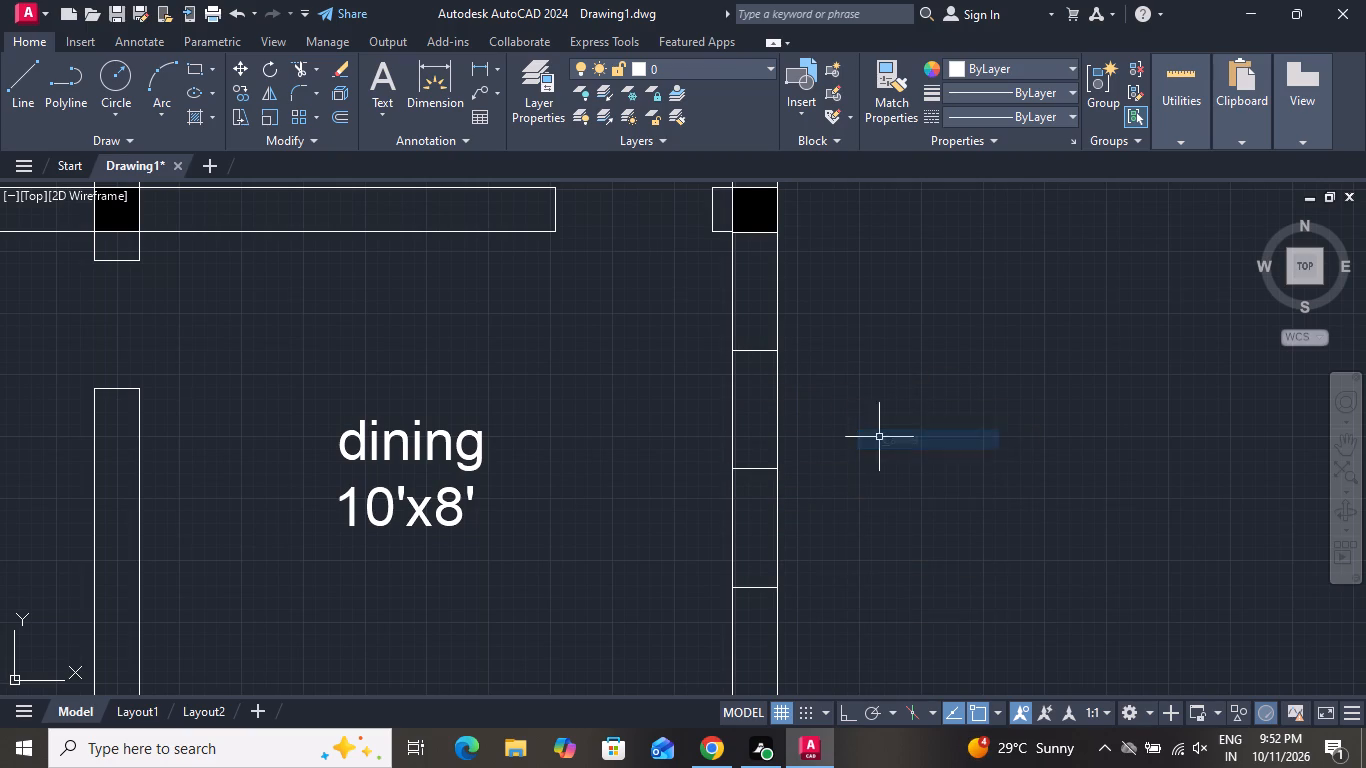
Offset the upper and lower lines of the dining room's right-wall window opening outward by 2" each.
key(o)
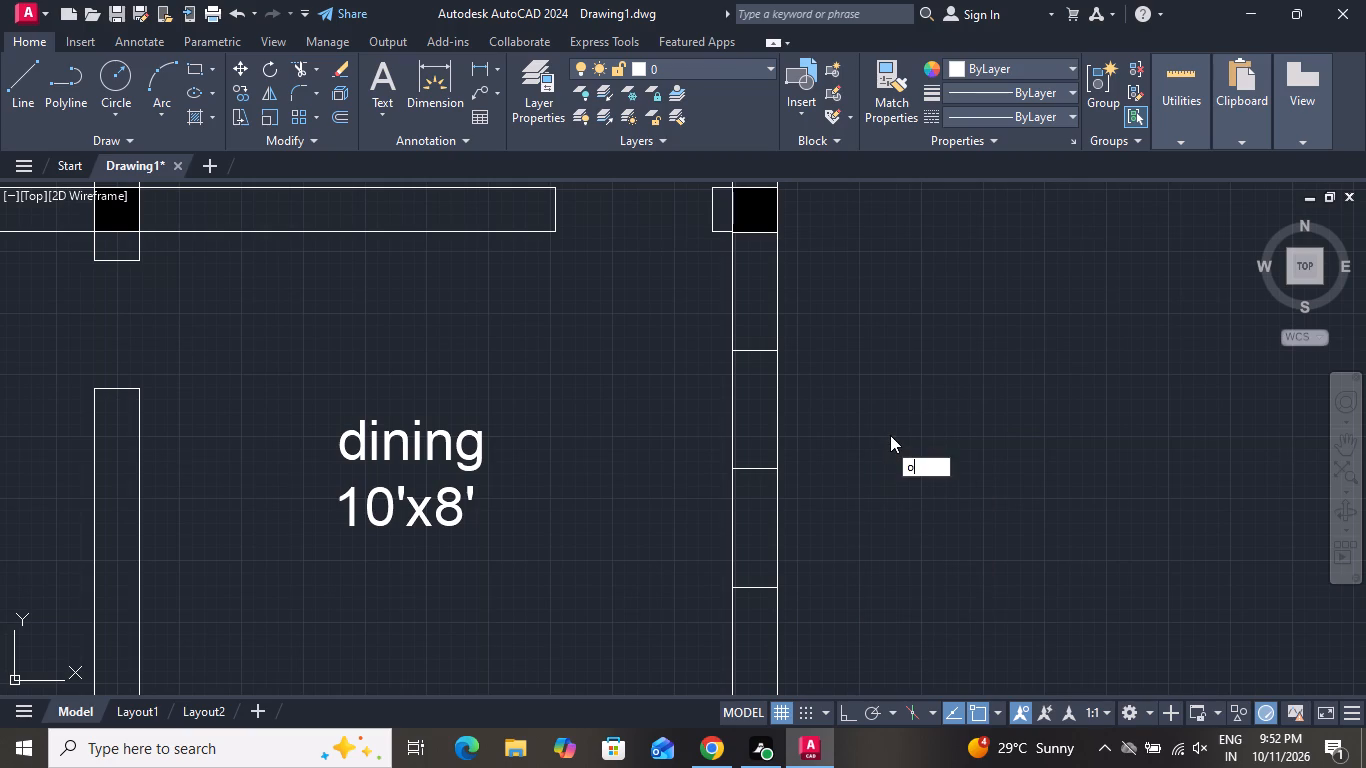
key(space)
key(2)
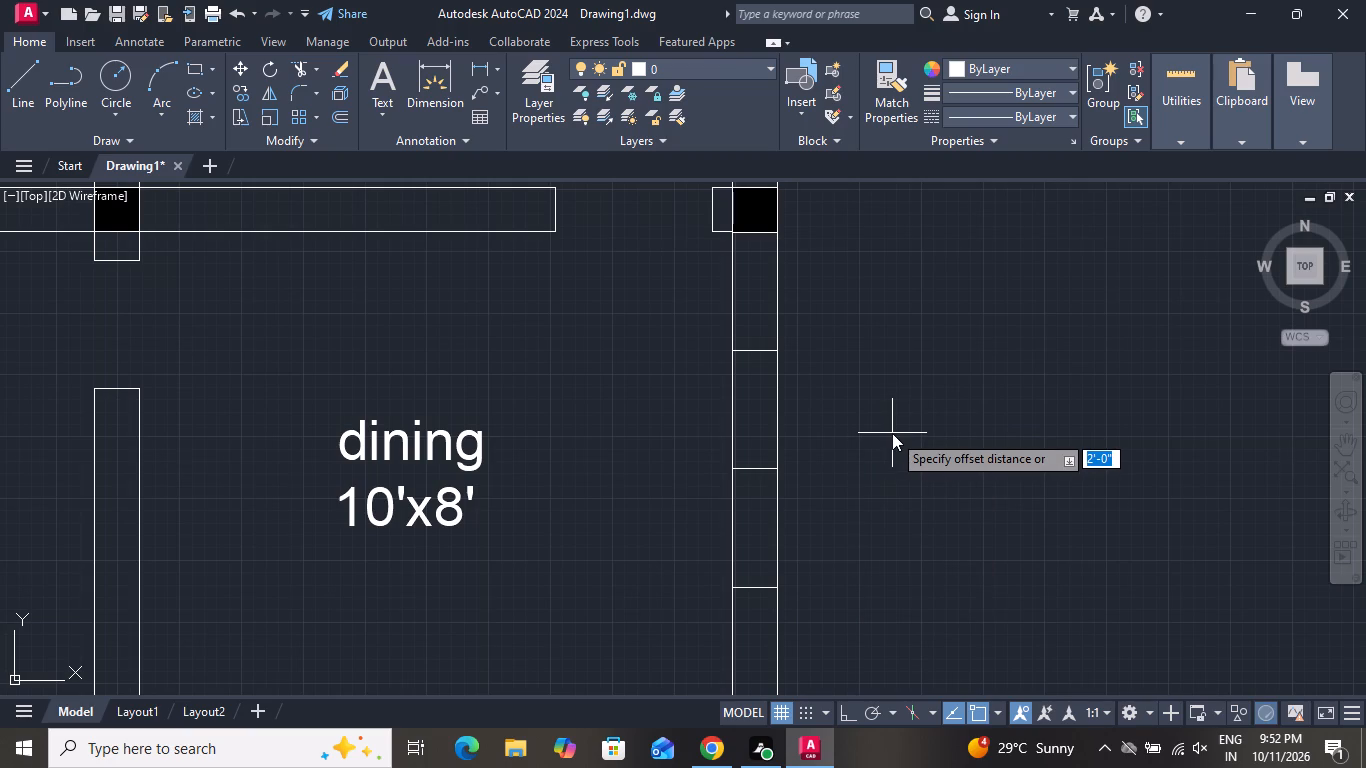
key(shift+quotedbl)
key(Return)
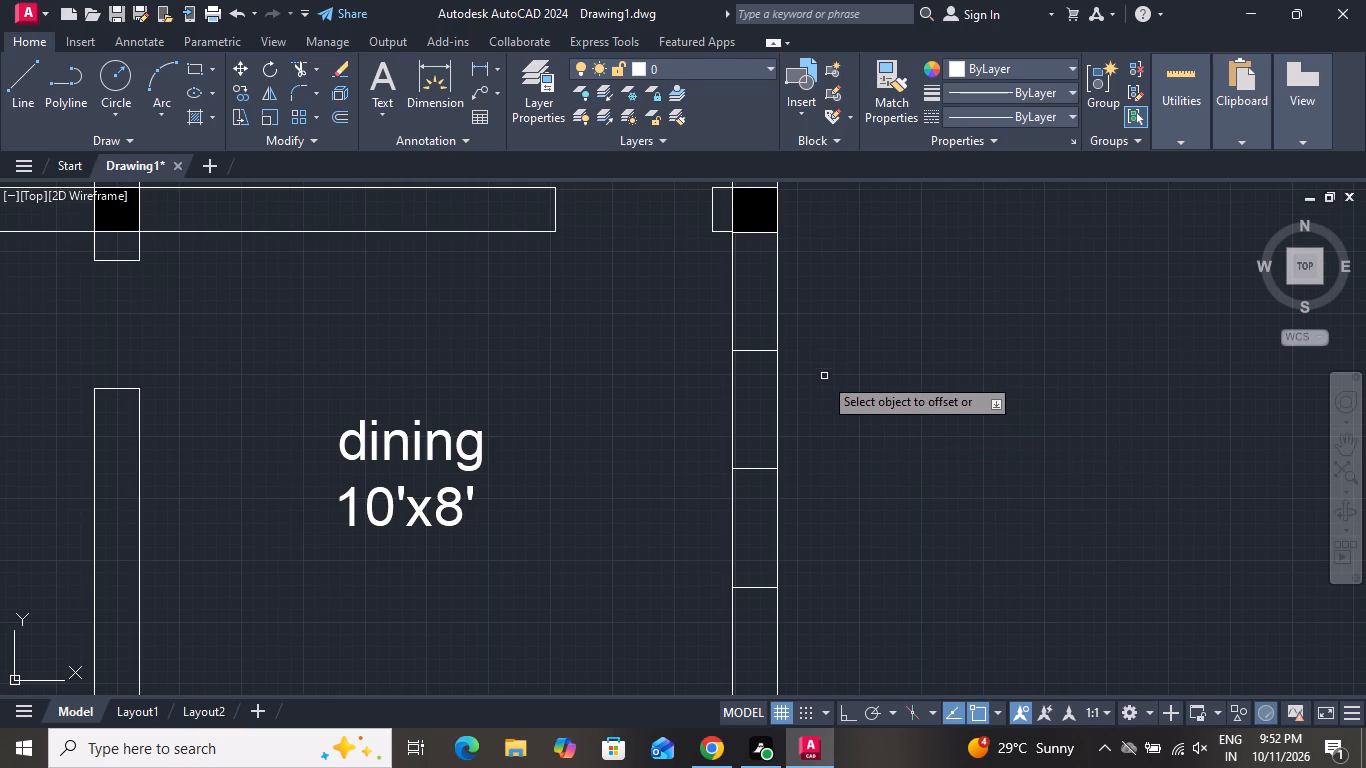
click(746, 352)
click(753, 329)
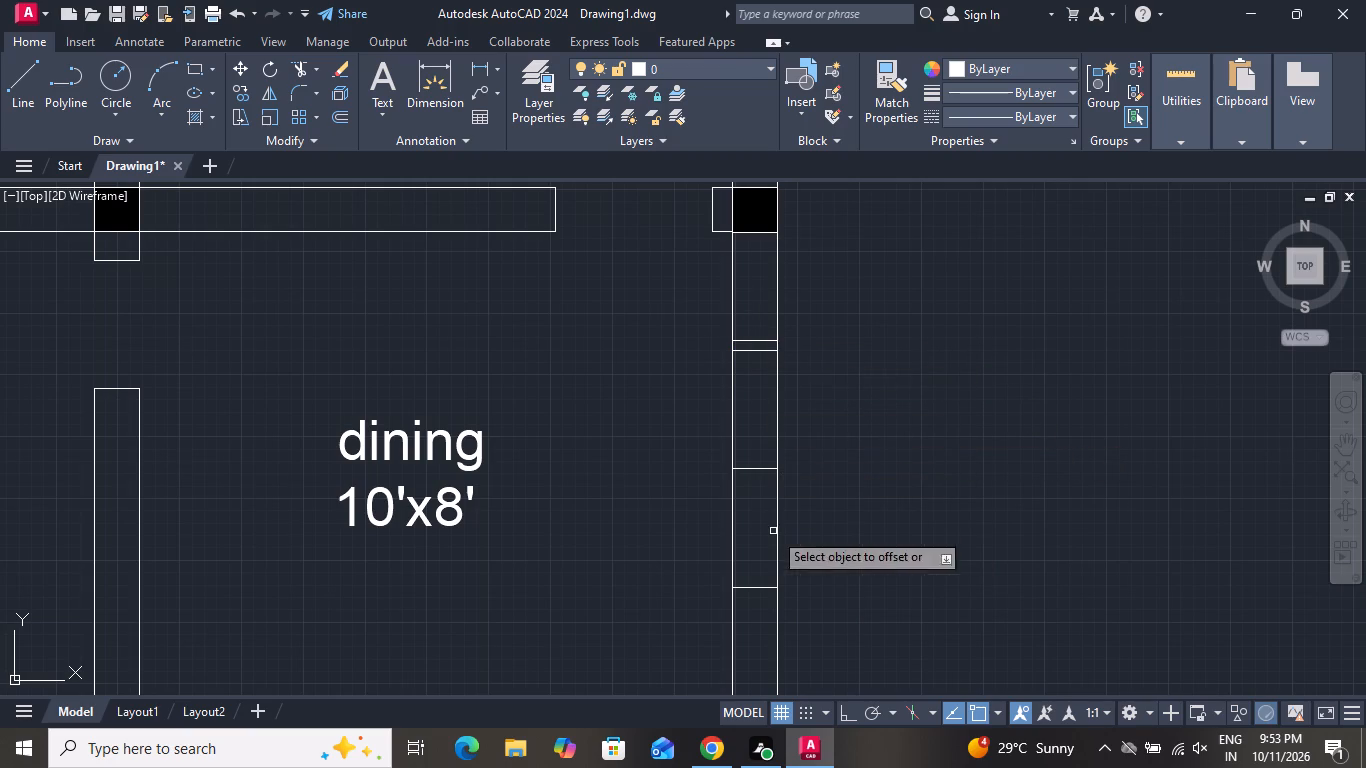
click(756, 588)
click(747, 643)
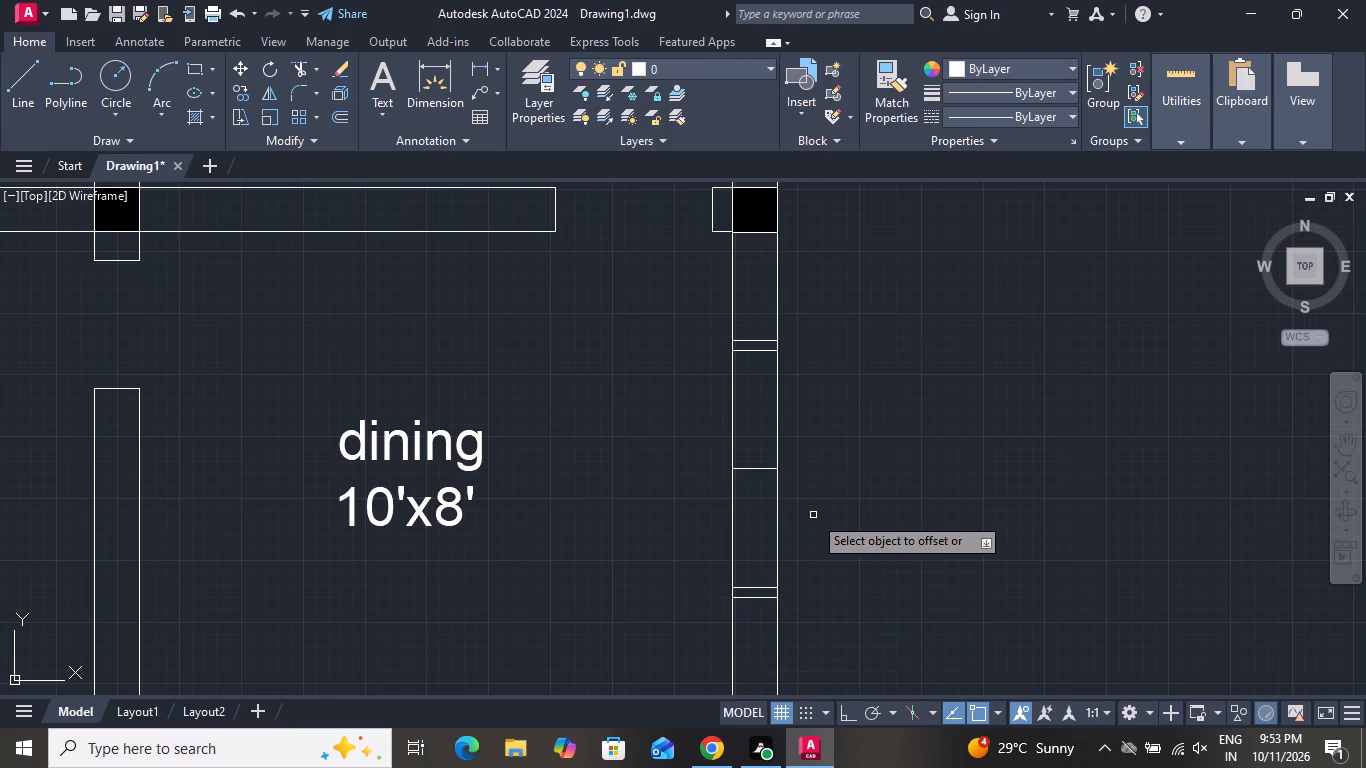
right_click(813, 515)
click(834, 542)
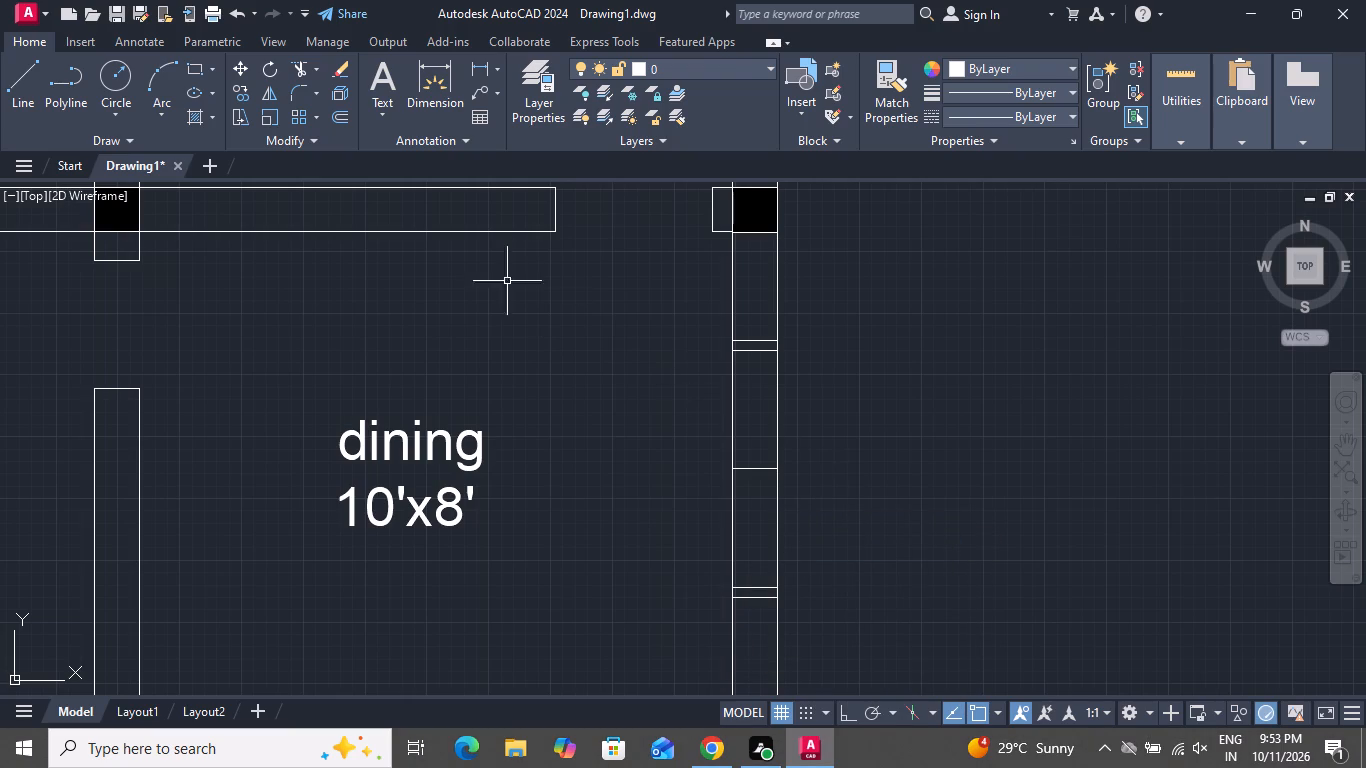
Draw a vertical line along the middle of the right-wall window opening, between the midpoints of its inner upper and lower lines.
click(32, 90)
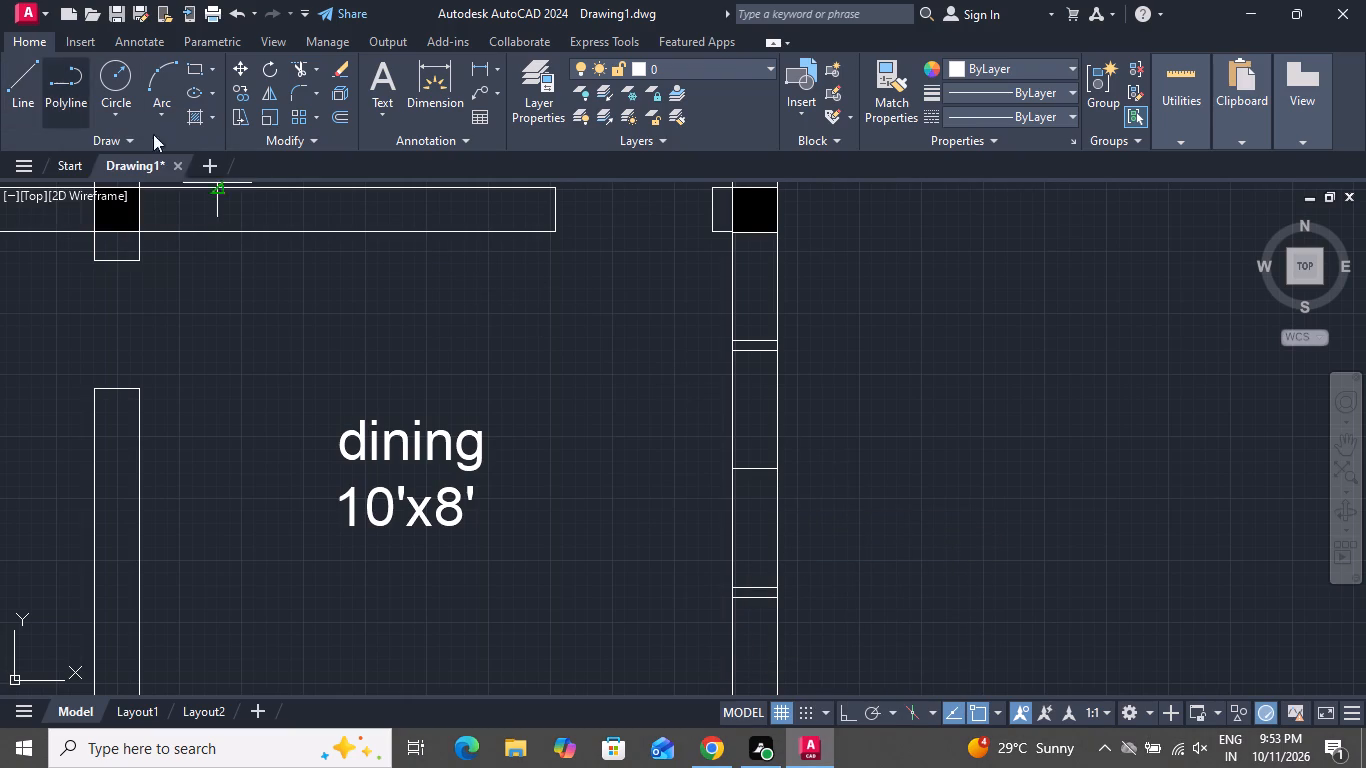
click(760, 349)
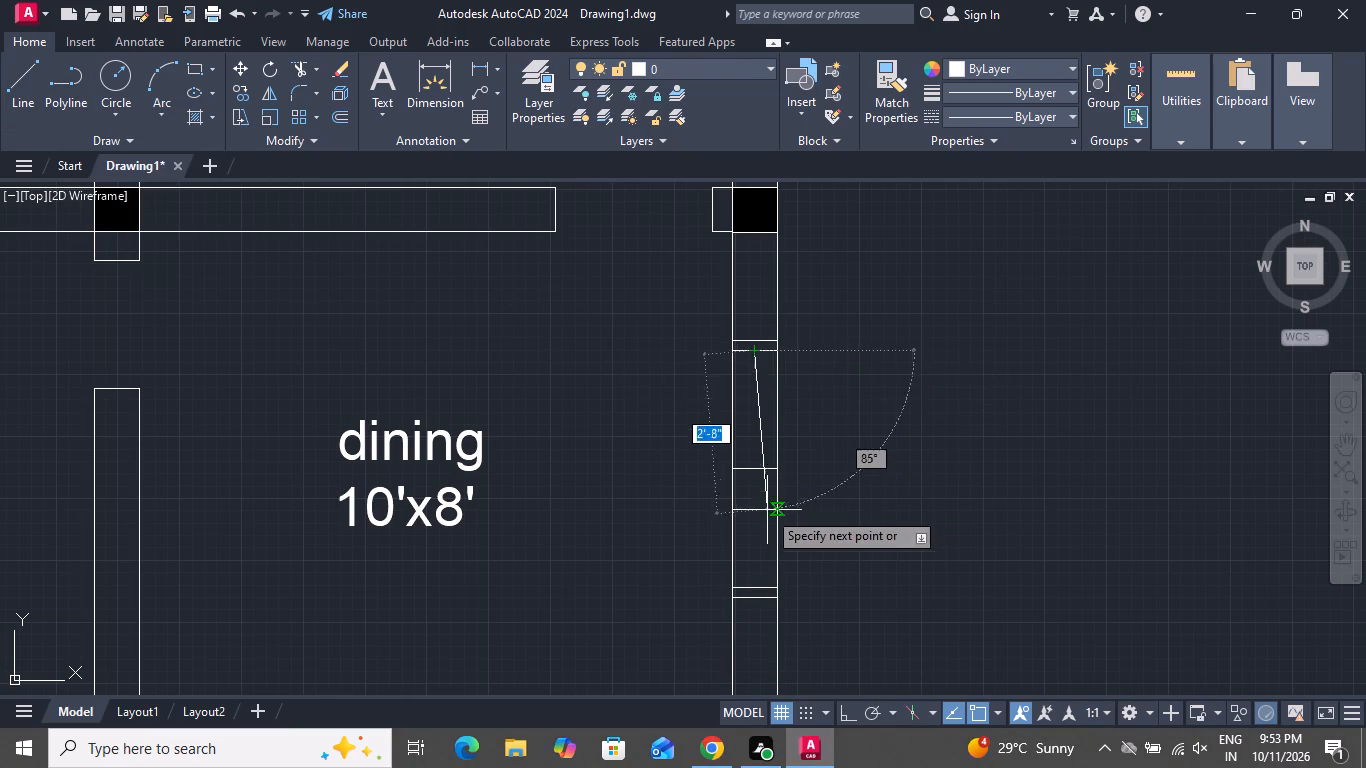
click(756, 585)
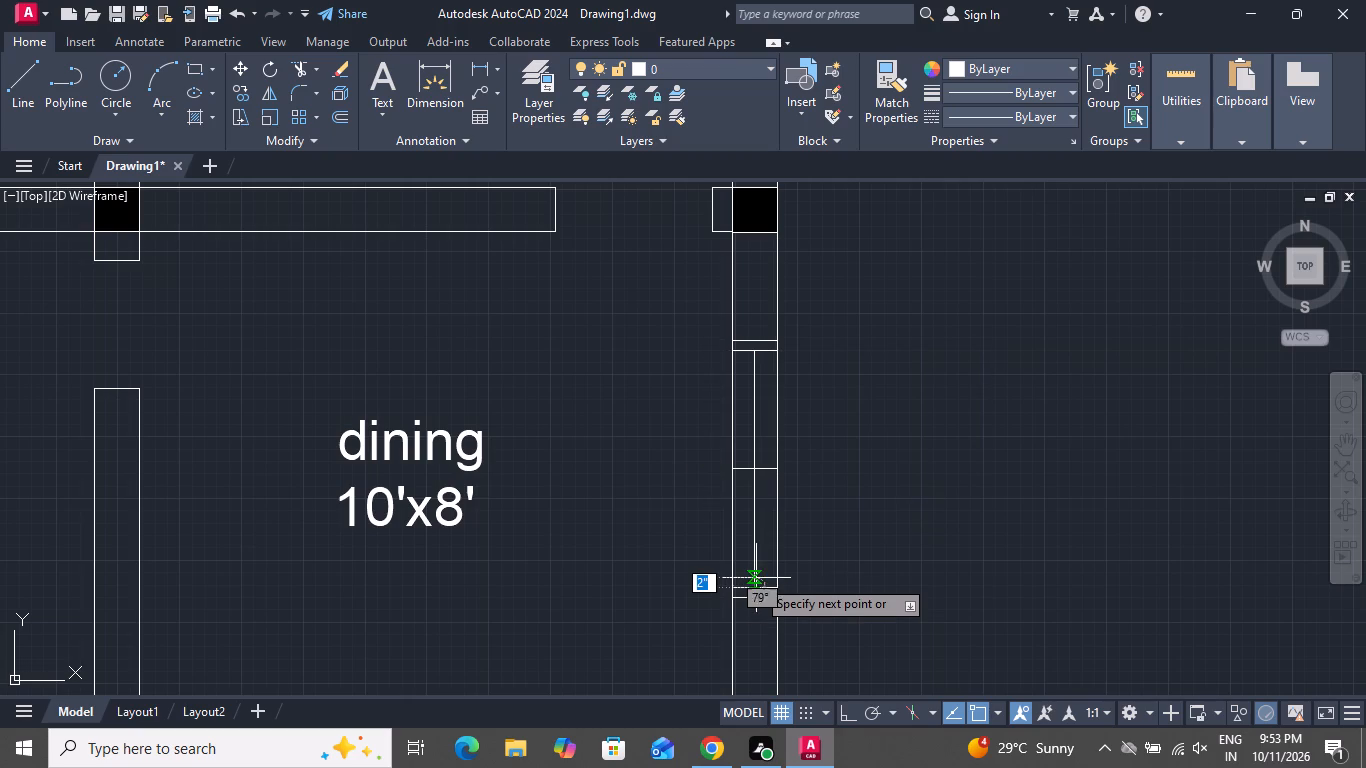
right_click(756, 577)
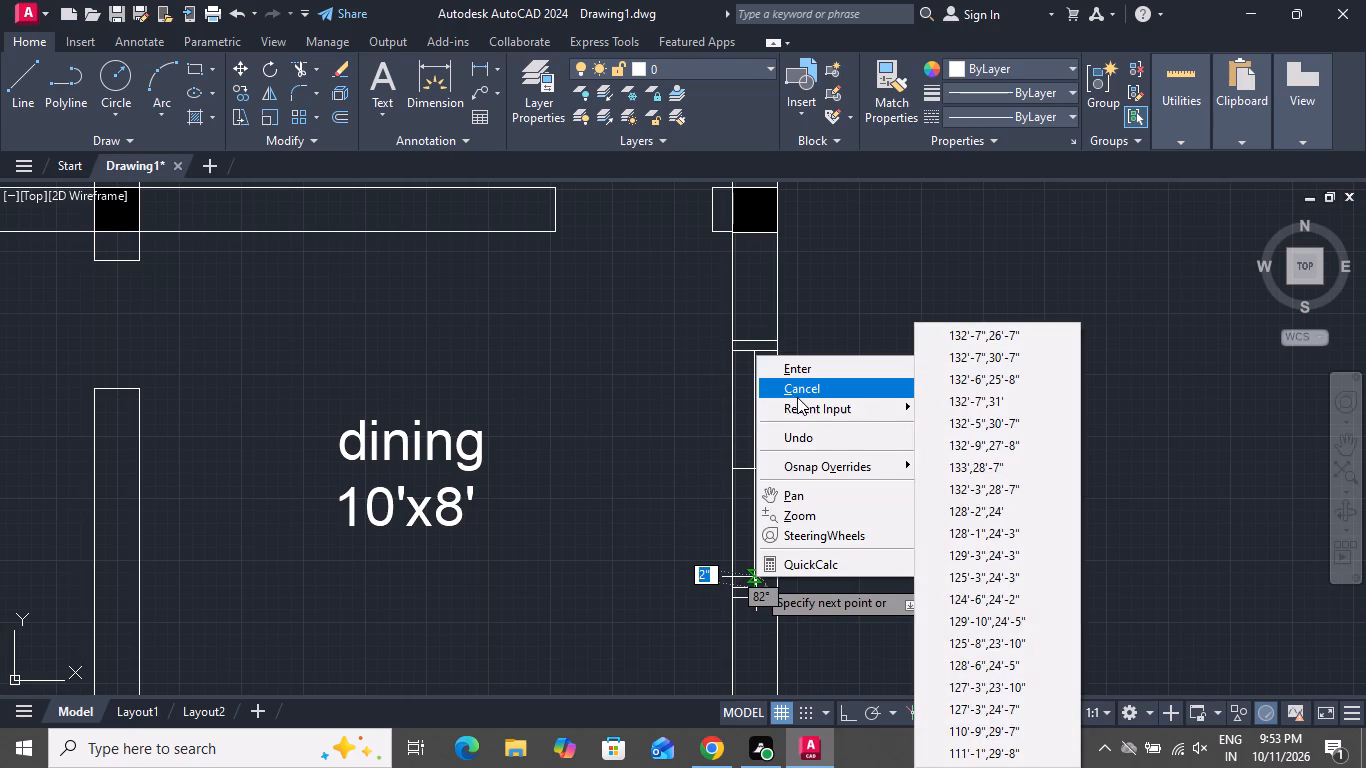
click(797, 397)
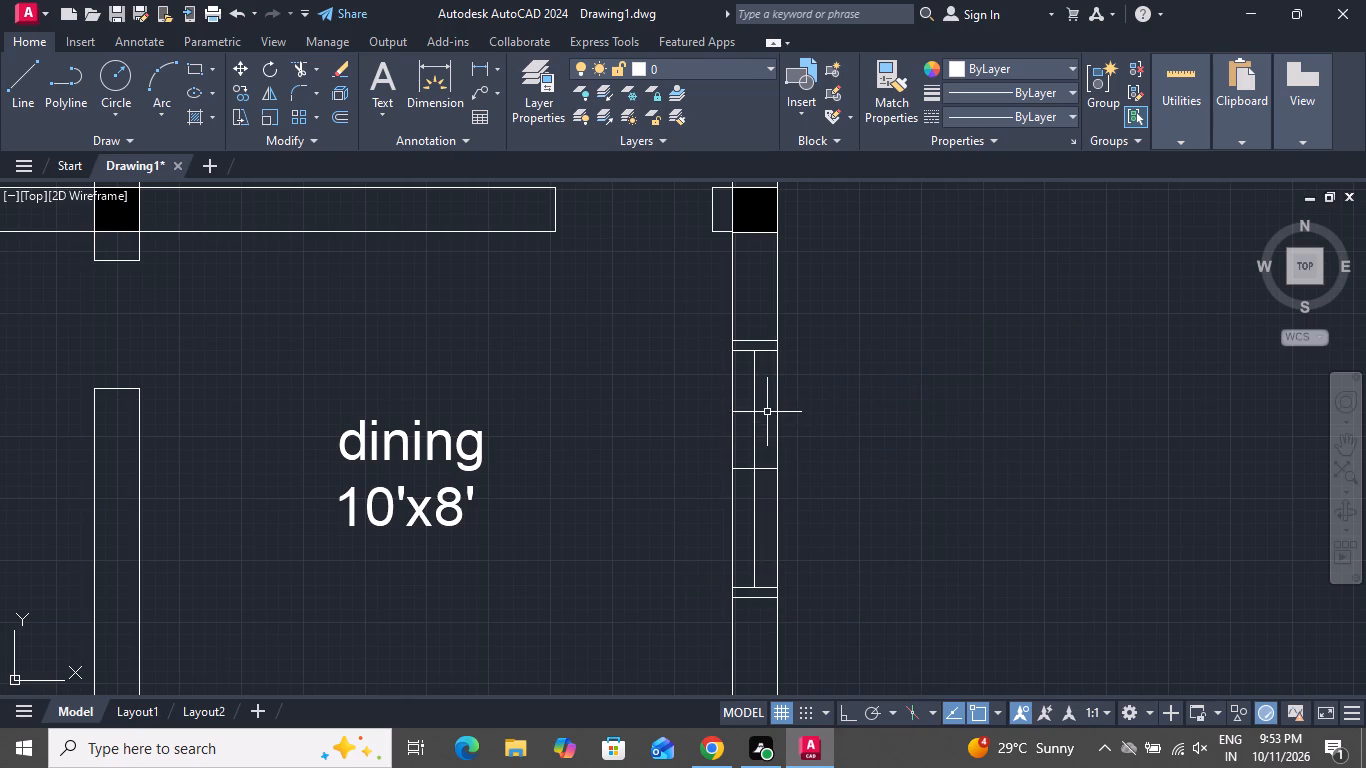
Offset the vertical middle line of the dining room's right-wall window by 1" to both the right and the left.
key(o)
key(space)
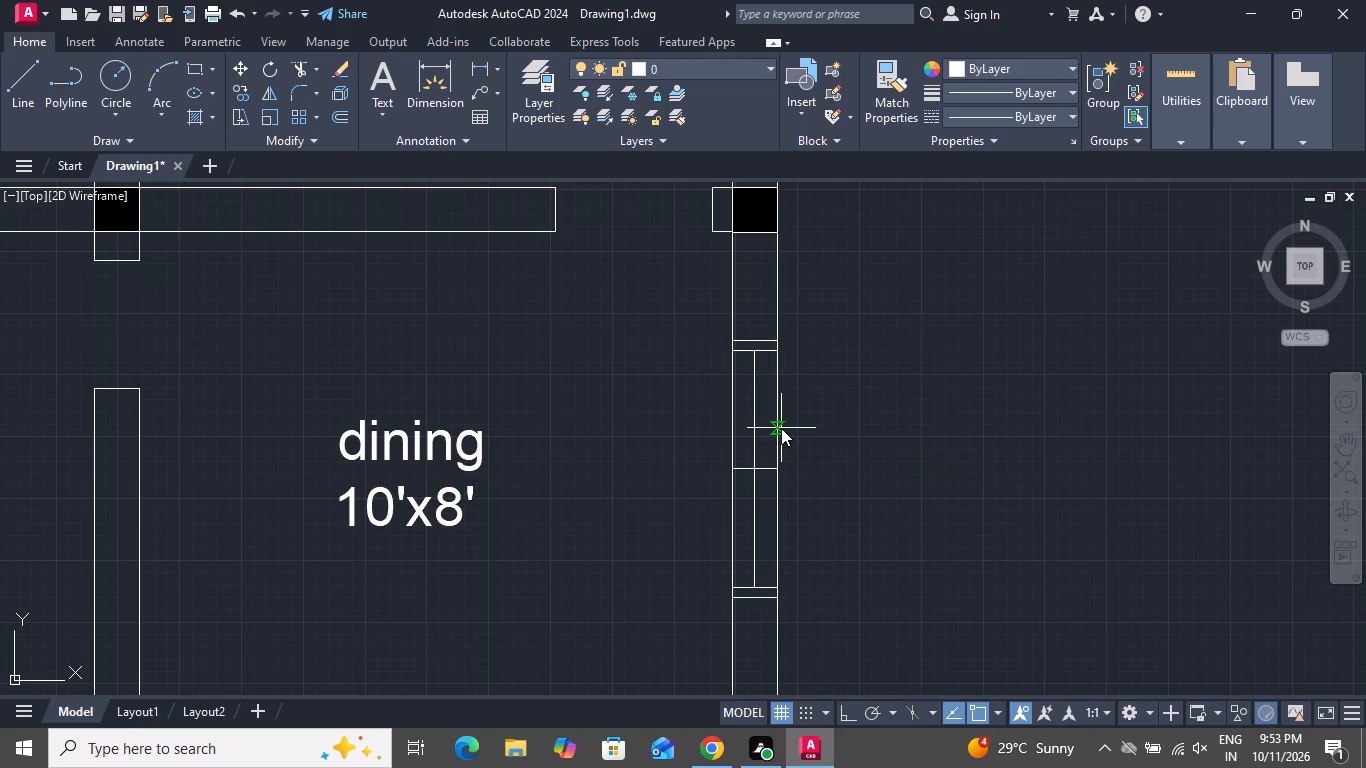
key(1)
key(shift+quotedbl)
key(Return)
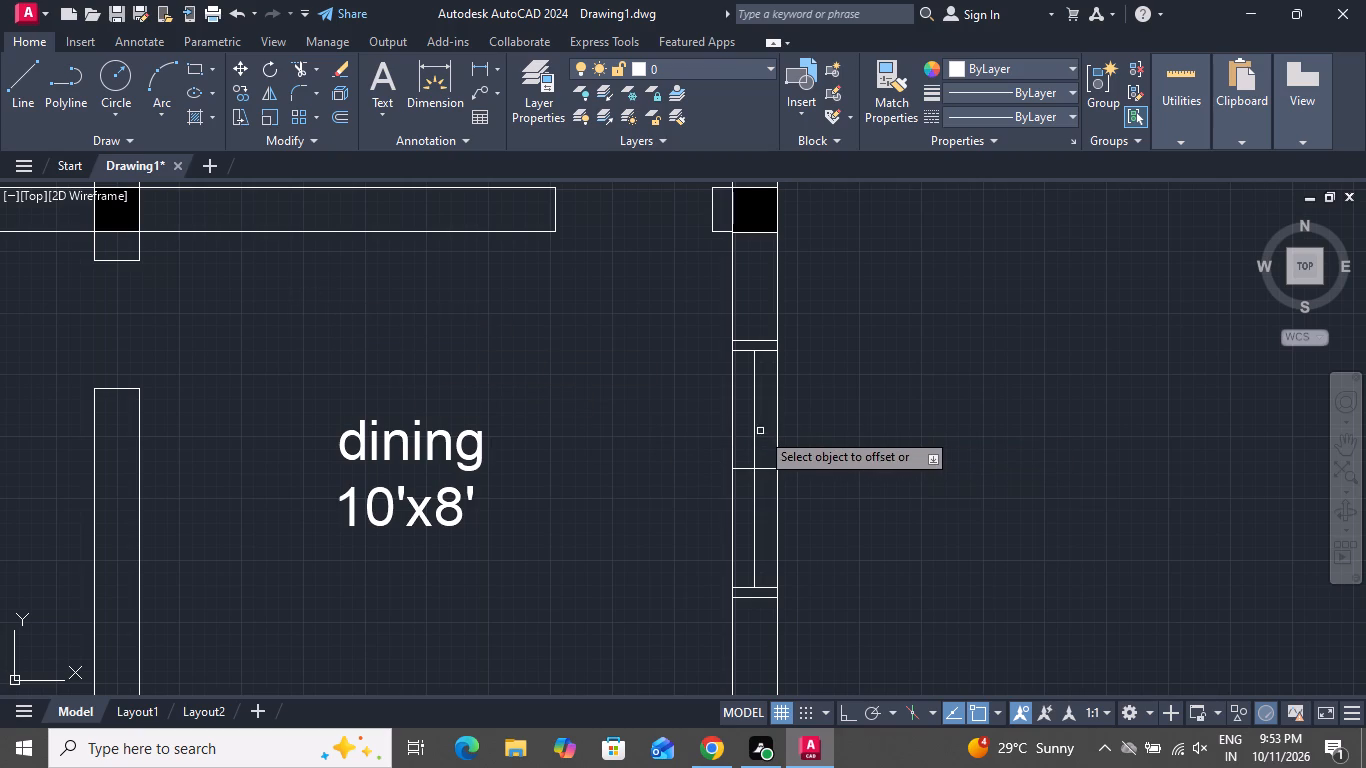
click(755, 433)
click(770, 428)
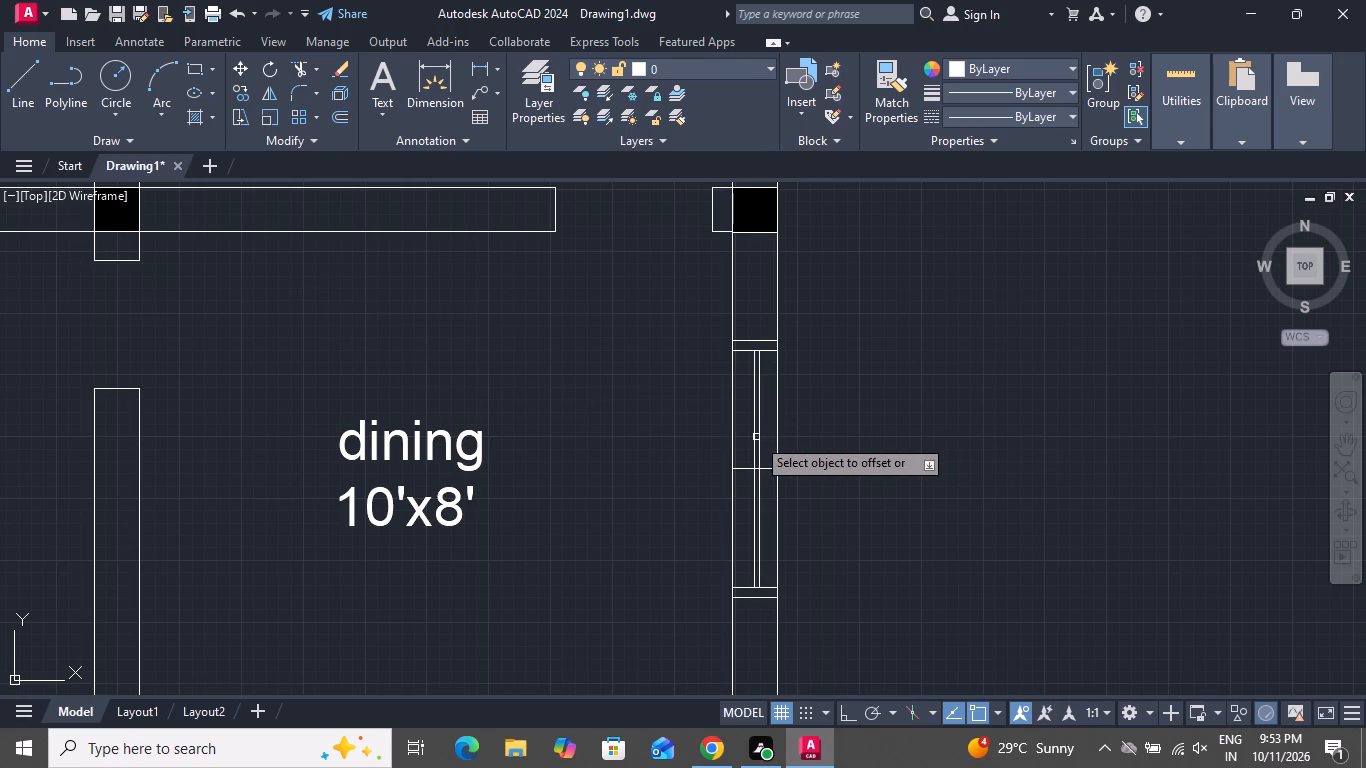
click(756, 437)
click(721, 440)
scroll(744, 436, up, 3)
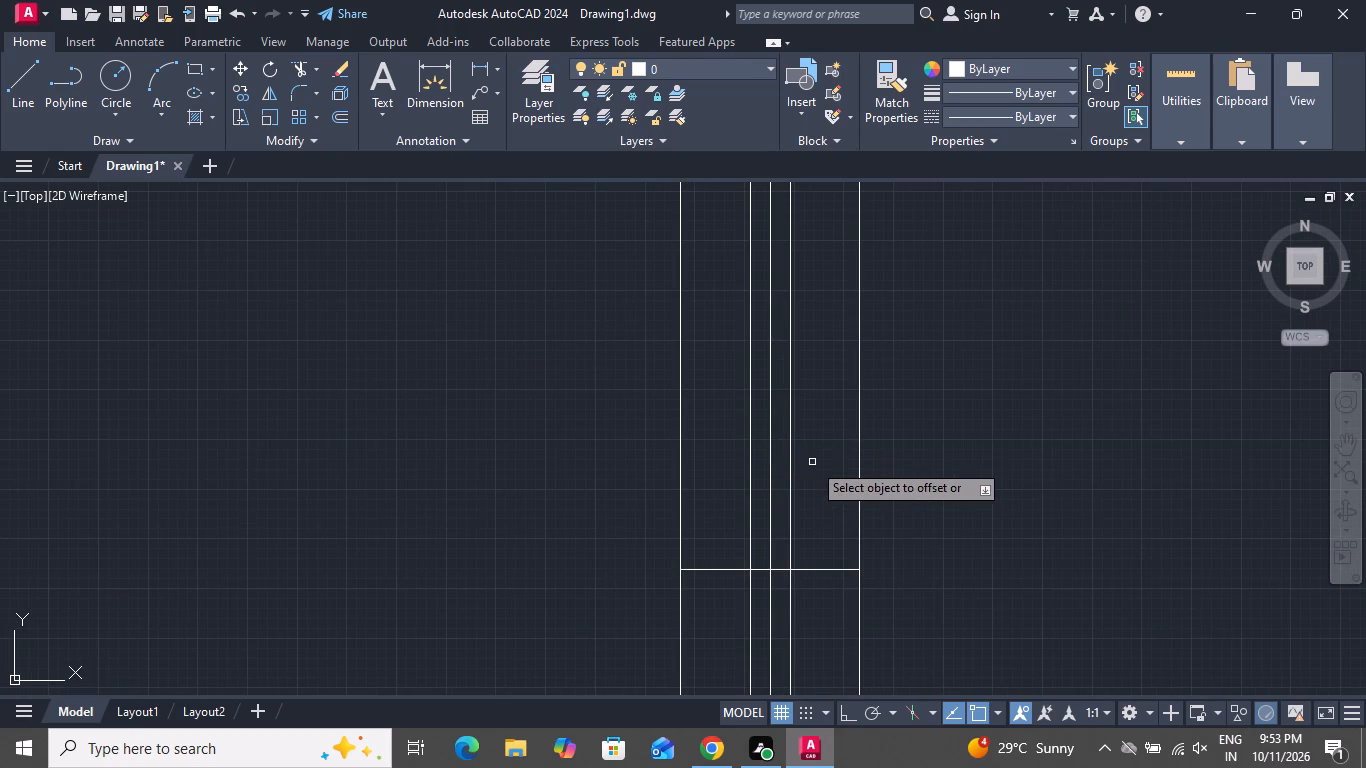
right_click(825, 459)
click(845, 486)
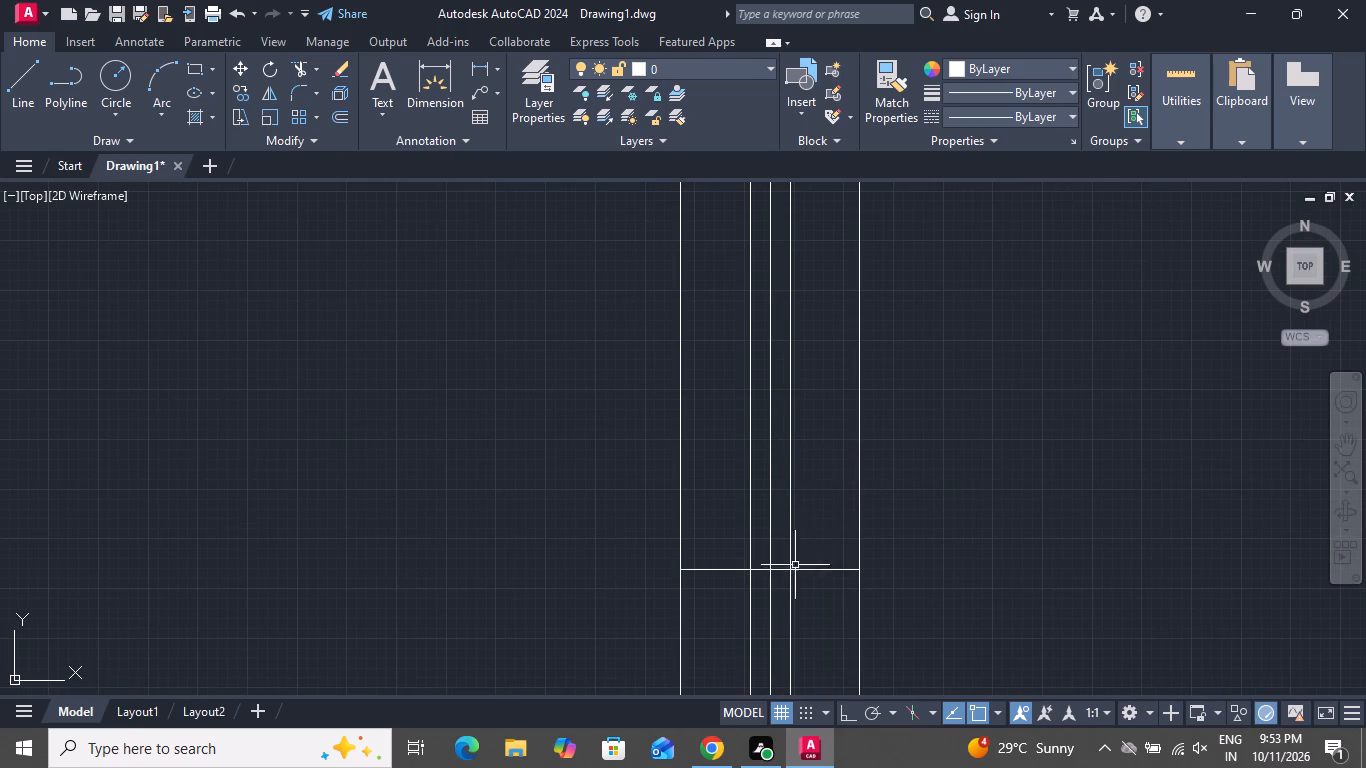
Delete the horizontal guide line and the vertical middle line of the dining room's right-wall window.
scroll(795, 568, up, 2)
click(758, 558)
click(706, 607)
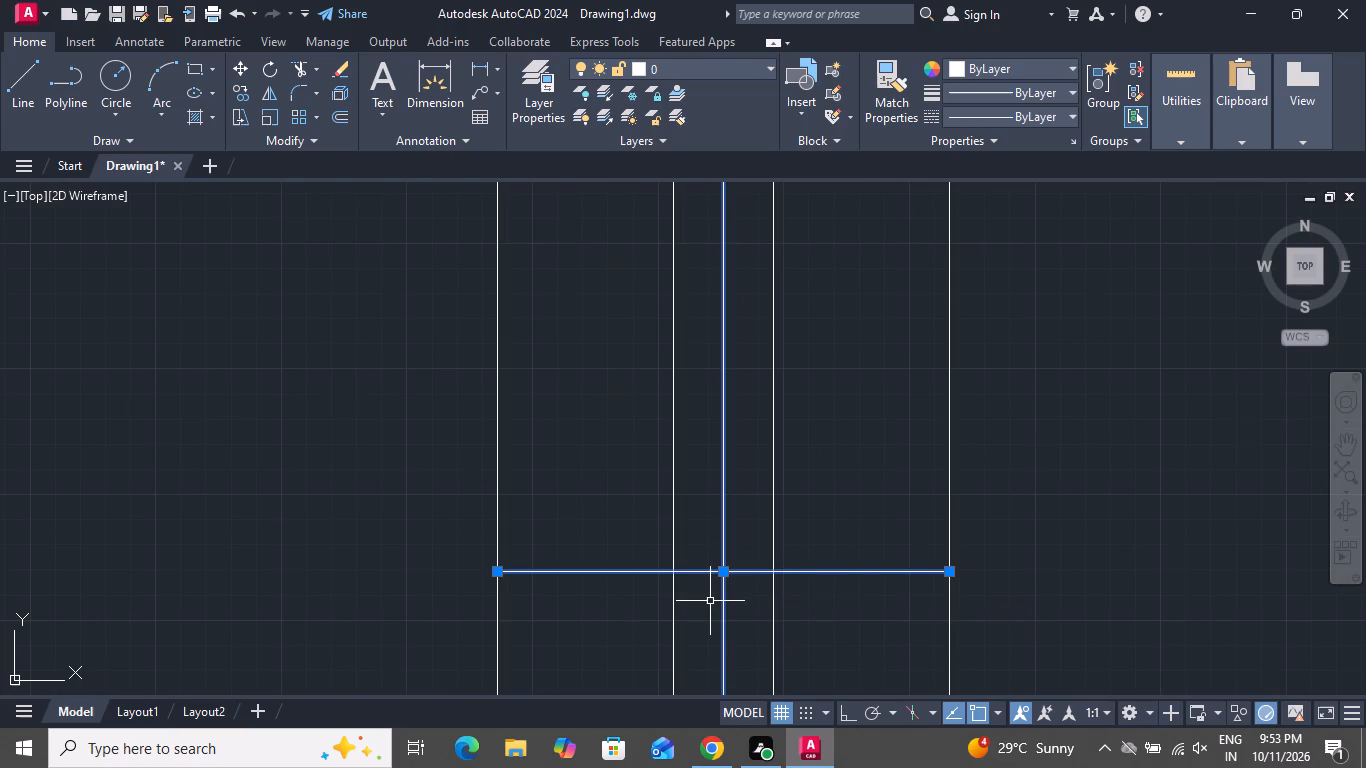
key(Delete)
Draw a horizontal line across the hall's right wall from the midpoint of its inner line to its outer line.
scroll(715, 588, down, 3)
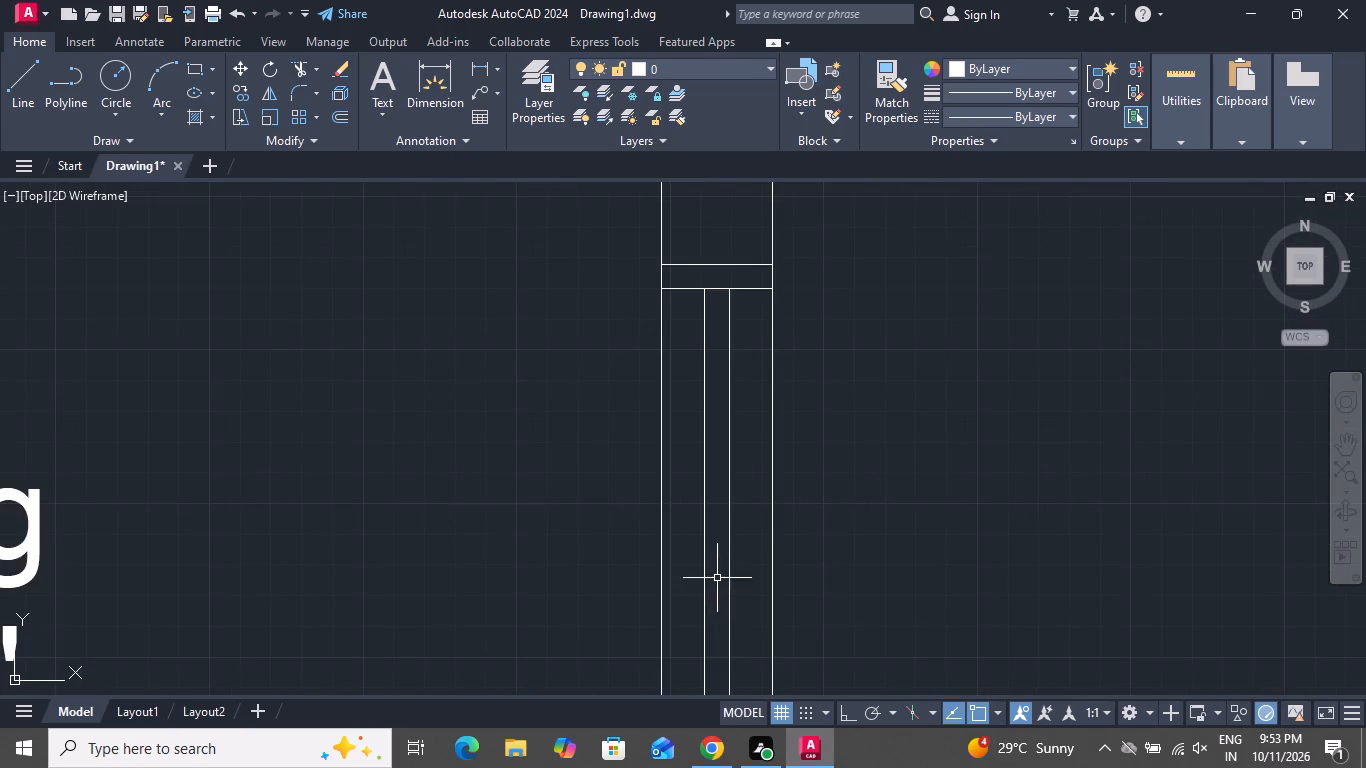
scroll(717, 578, down, 3)
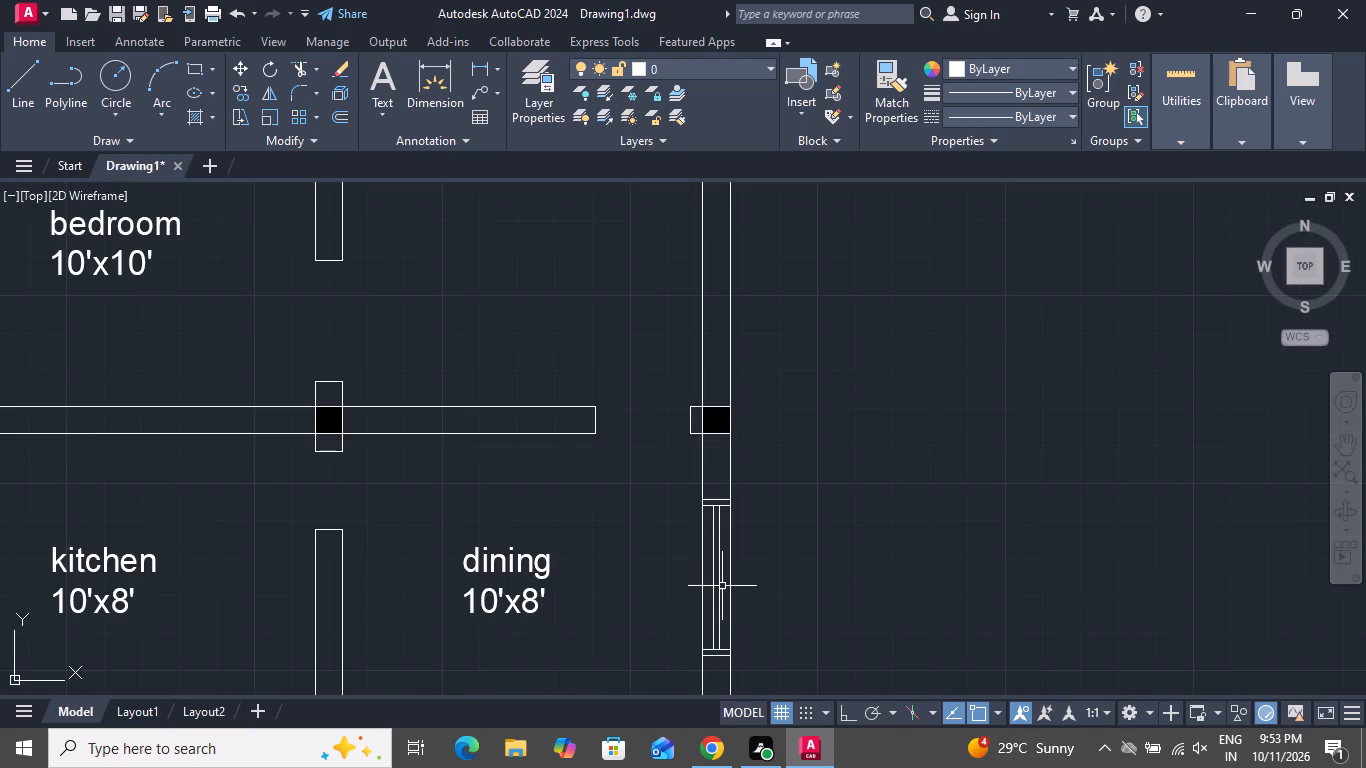
scroll(723, 588, down, 1)
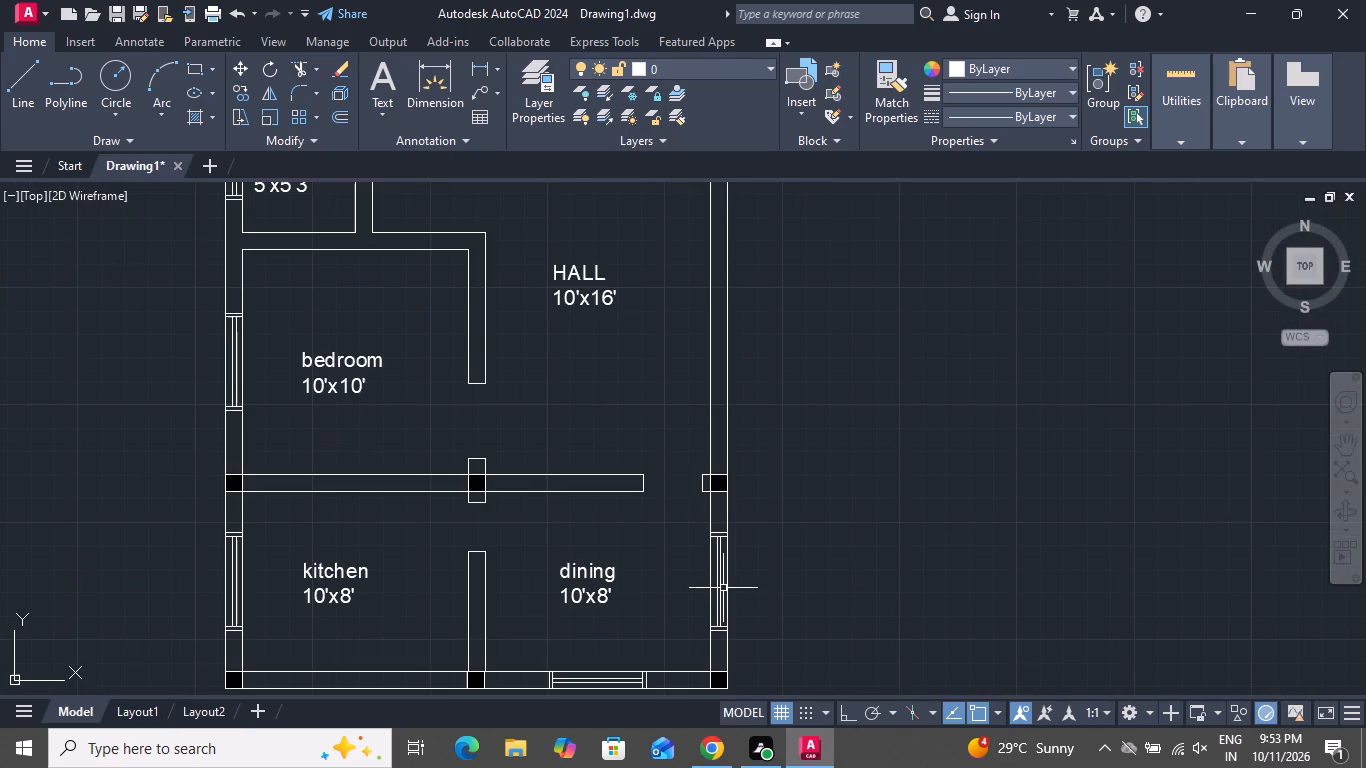
scroll(724, 590, down, 1)
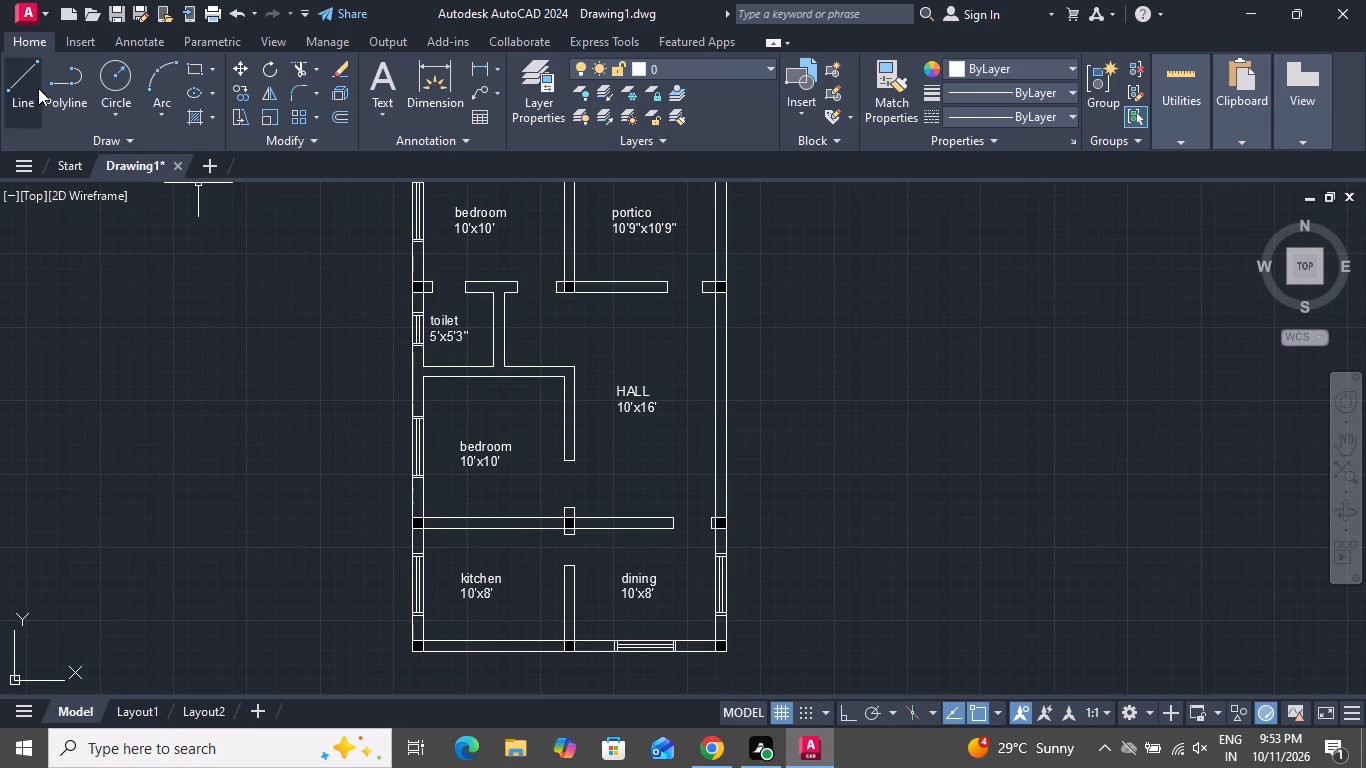
click(34, 85)
scroll(643, 392, up, 2)
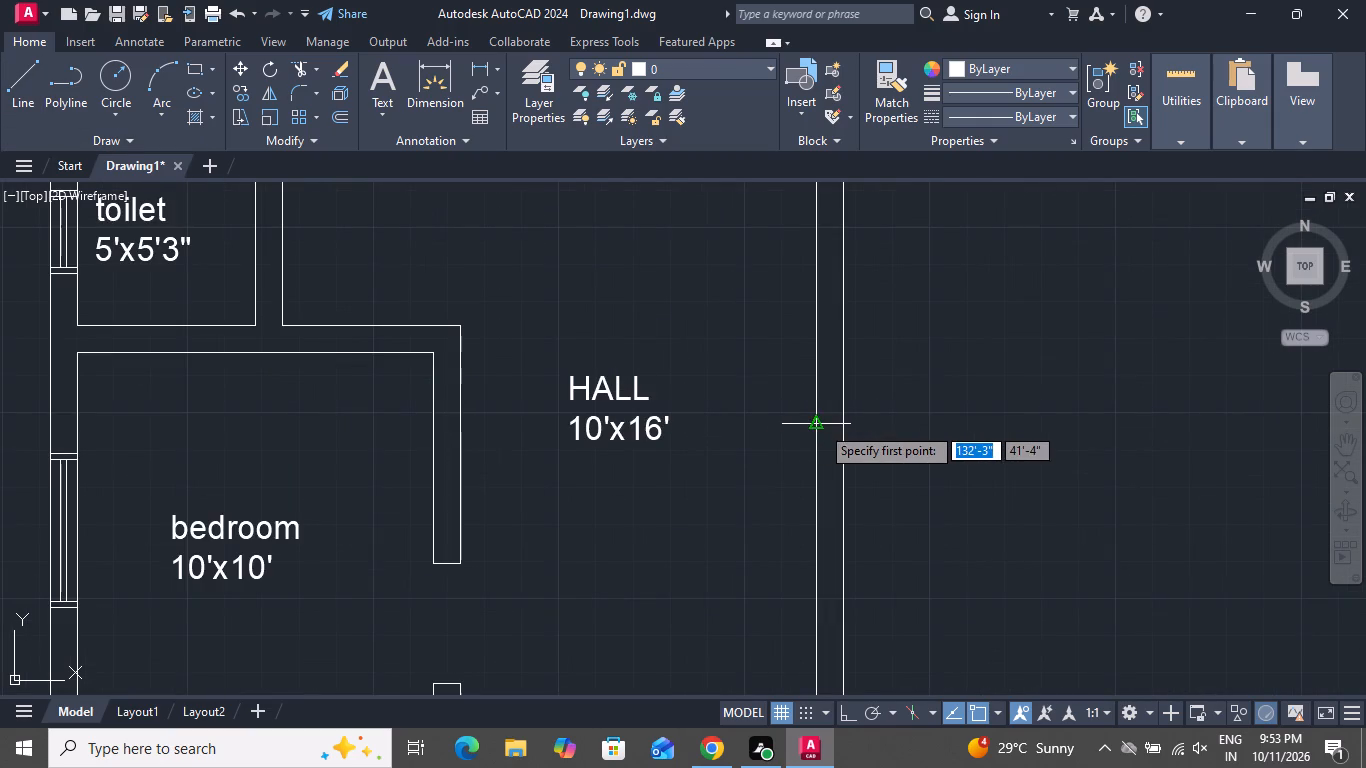
click(824, 425)
click(849, 425)
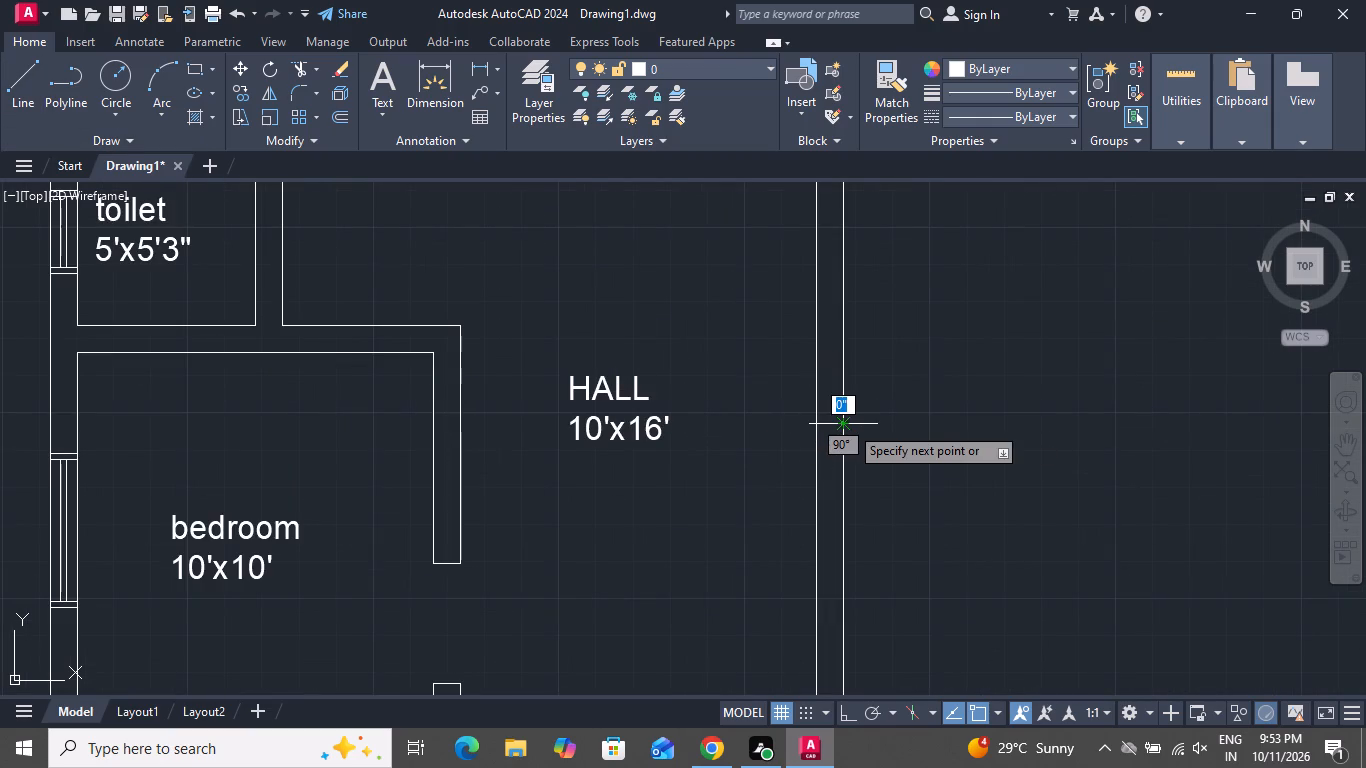
right_click(849, 425)
click(875, 454)
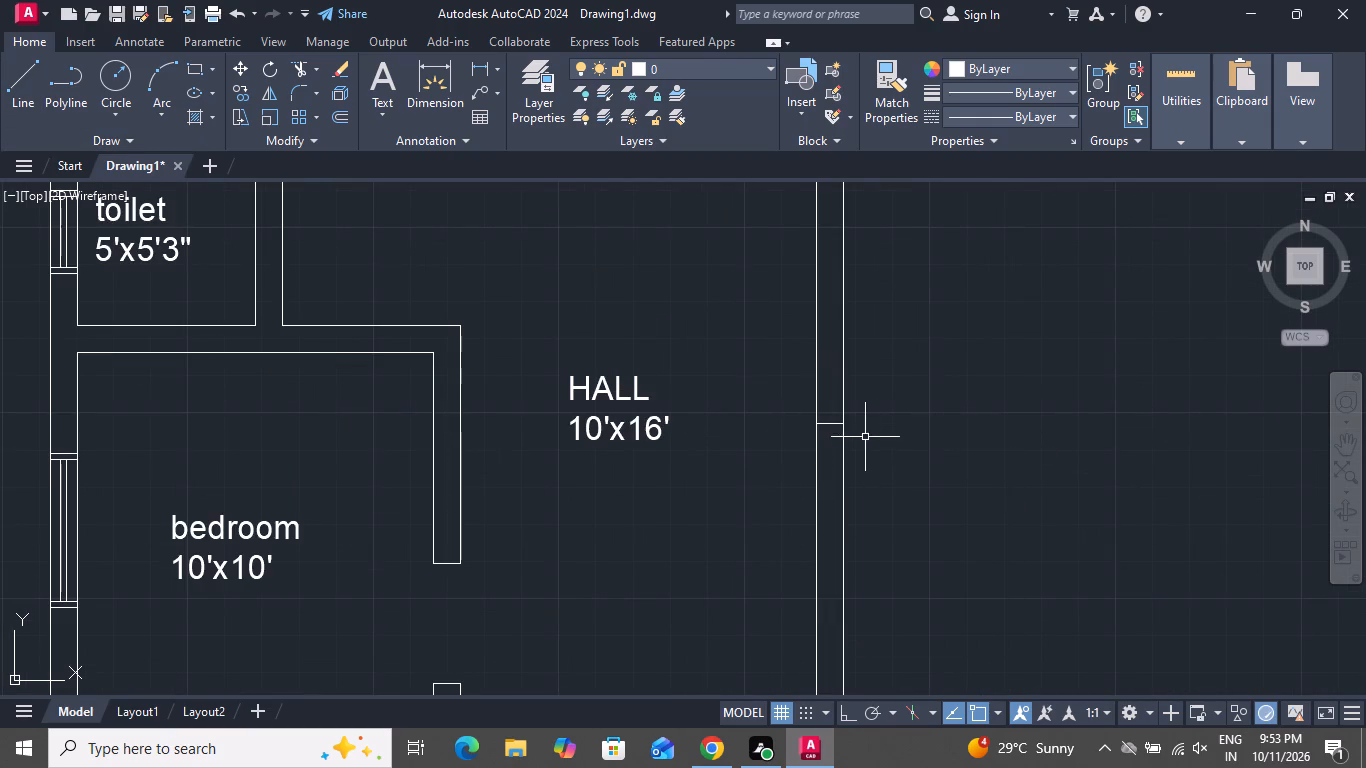
Offset the horizontal line across the hall's right wall by 3' both below and above.
scroll(865, 437, up, 1)
key(o)
key(space)
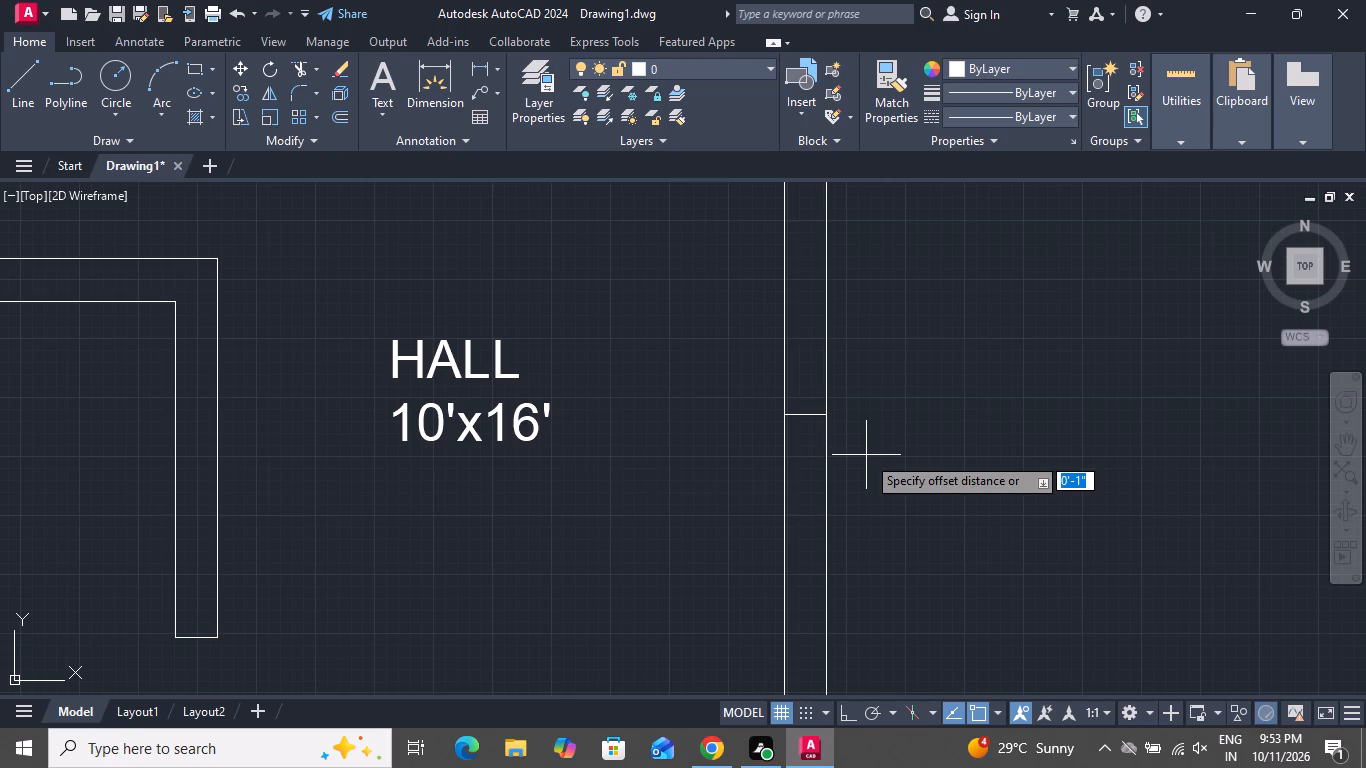
key(3)
key(apostrophe)
key(Return)
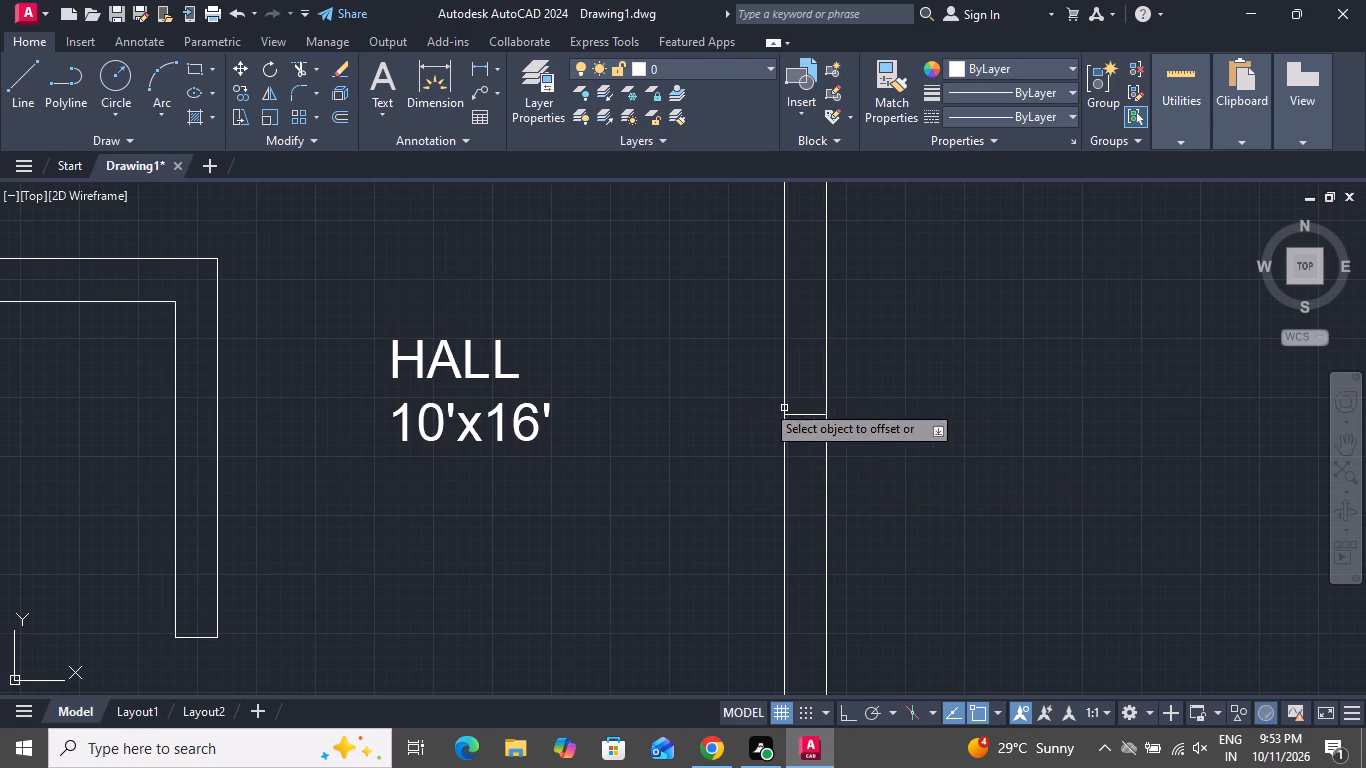
click(807, 414)
click(817, 502)
click(807, 416)
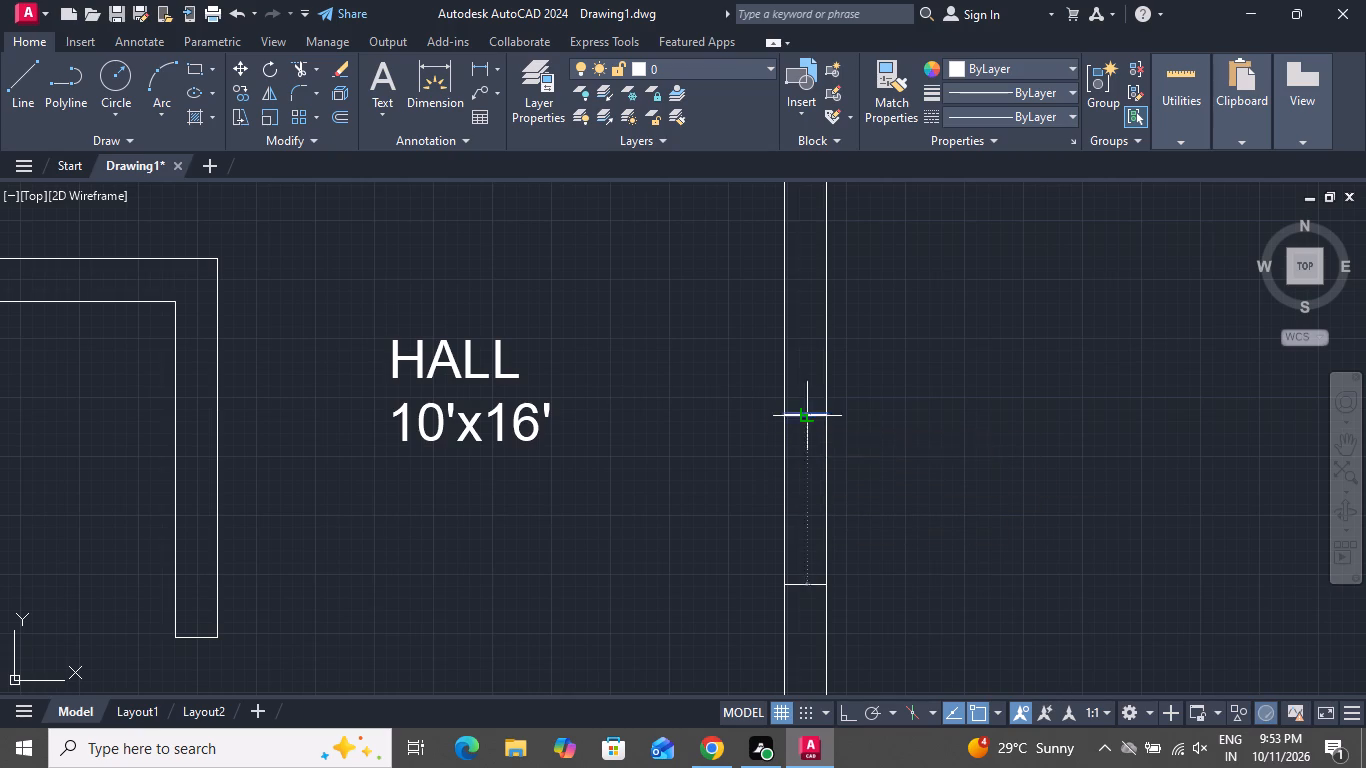
click(808, 337)
right_click(834, 363)
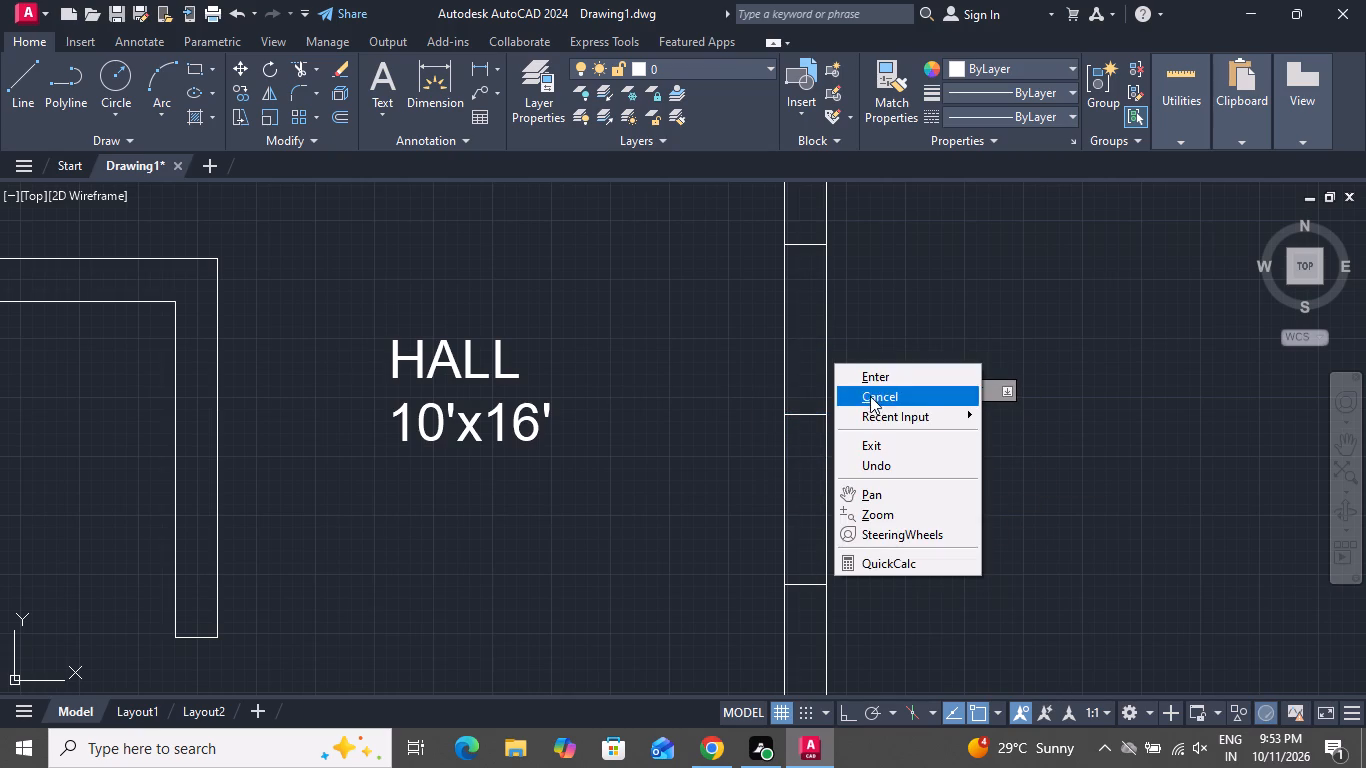
click(869, 393)
Offset the lower and upper lines of the hall's right-wall window opening outward by 2" each.
text(o)
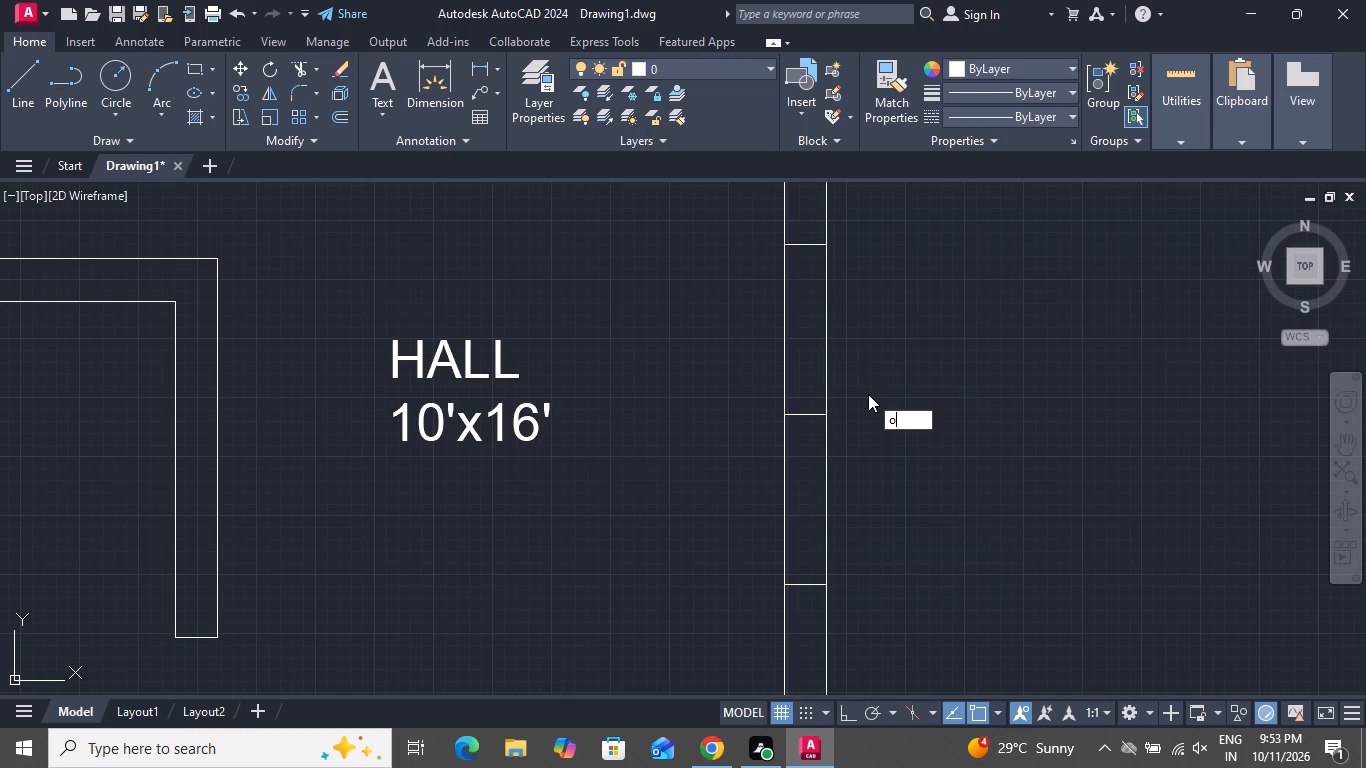
key(space)
key(2)
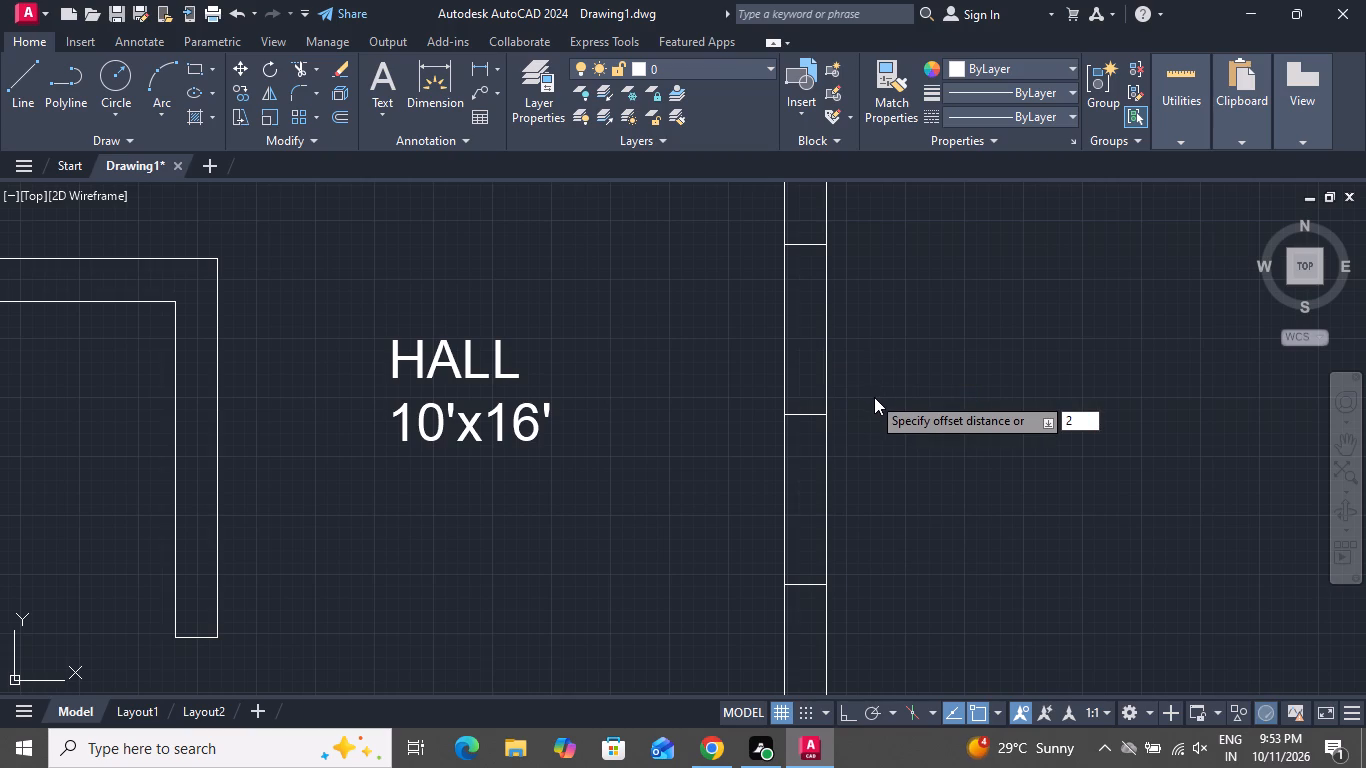
key(shift+quotedbl)
key(Return)
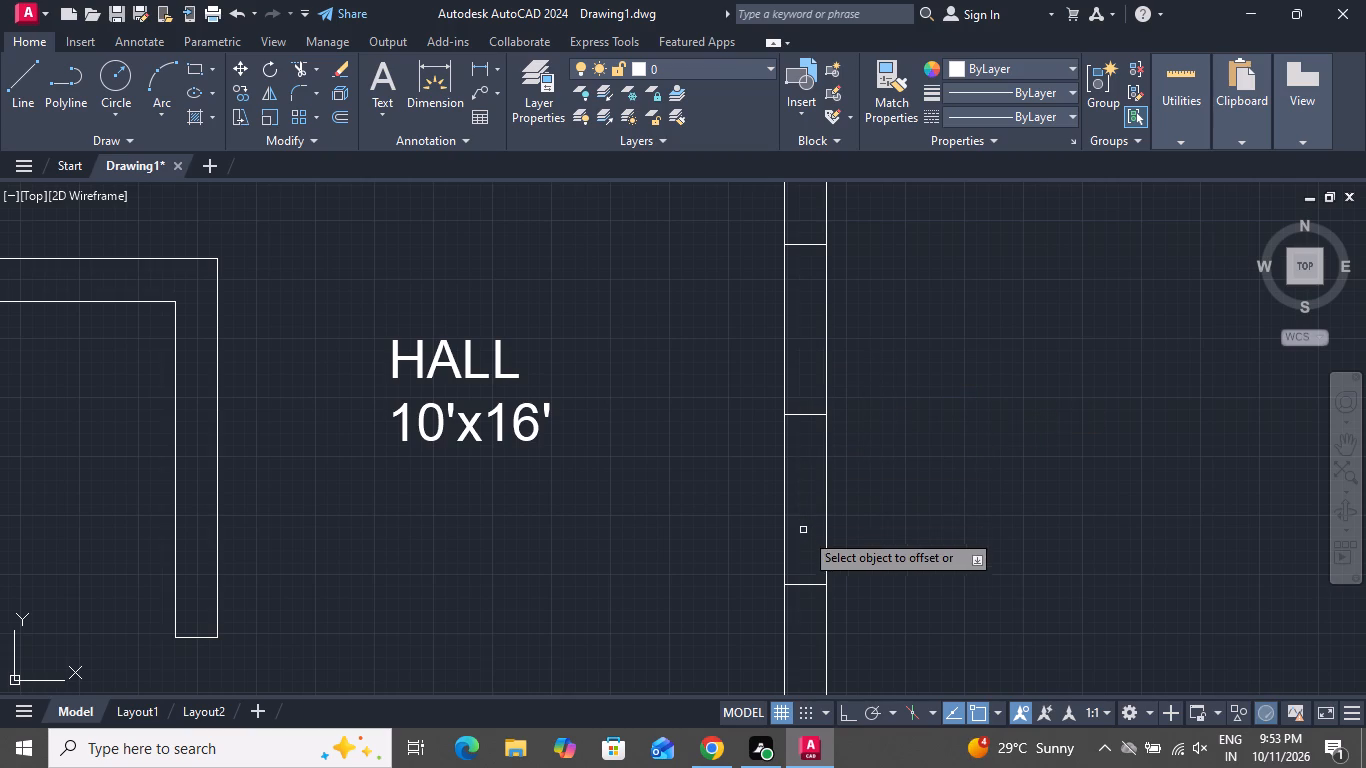
click(807, 587)
click(814, 670)
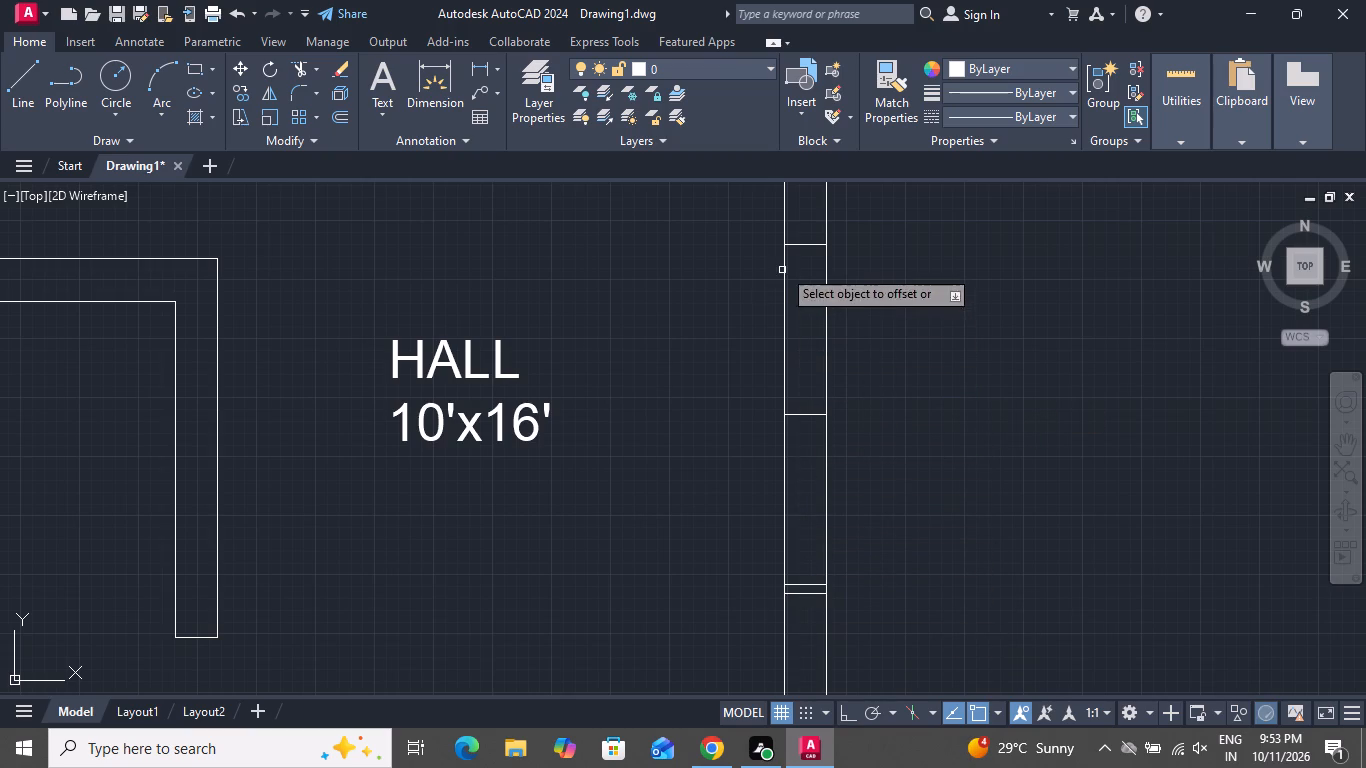
click(810, 248)
click(803, 203)
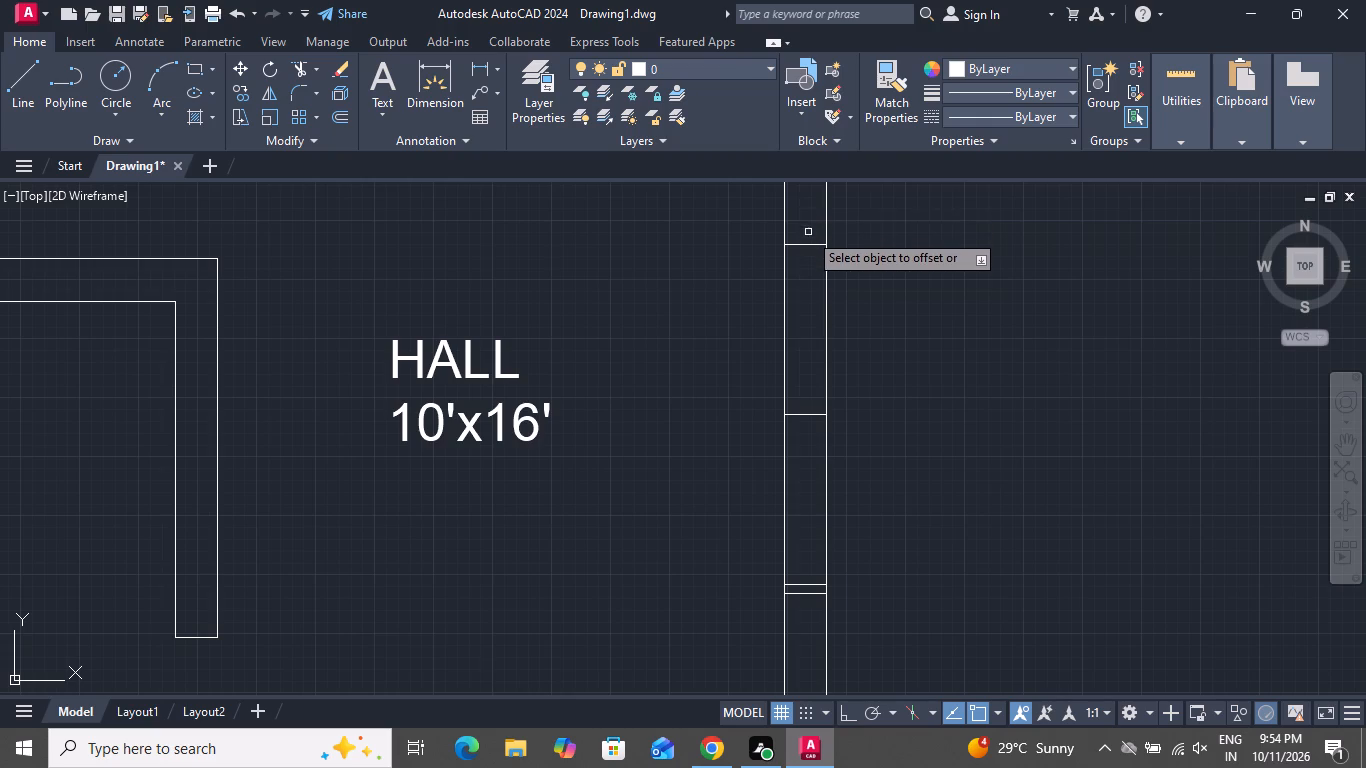
click(812, 246)
click(807, 211)
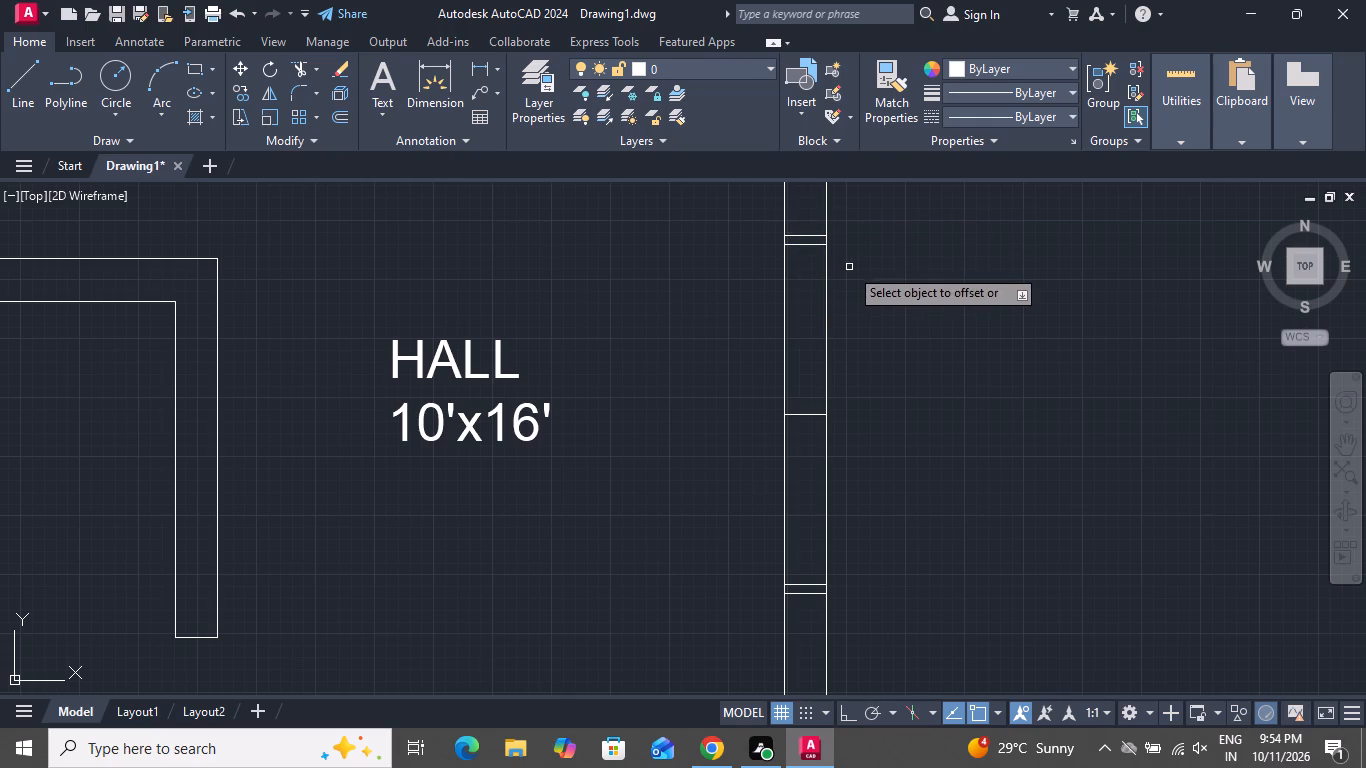
right_click(849, 267)
click(880, 292)
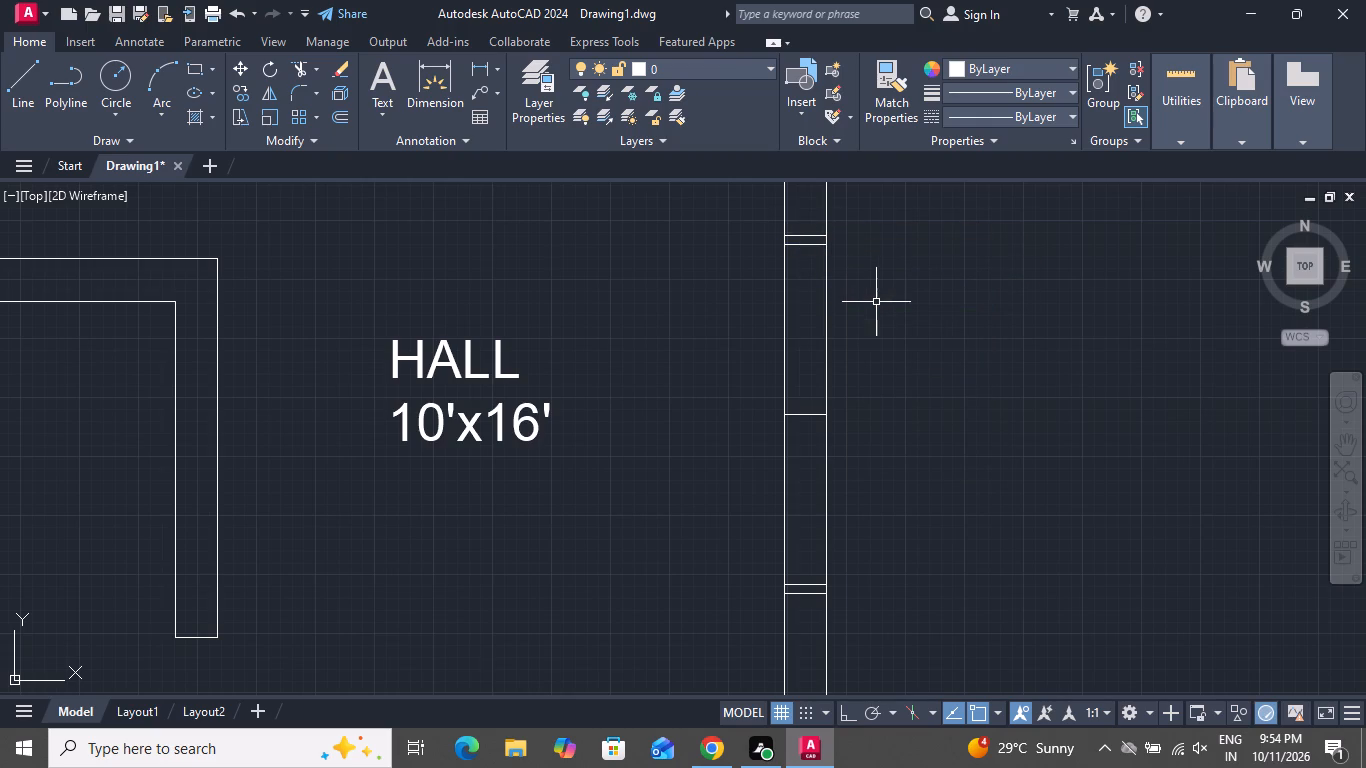
Draw a vertical line along the middle of the hall's window opening, between the midpoints of its inner upper and lower lines.
click(21, 96)
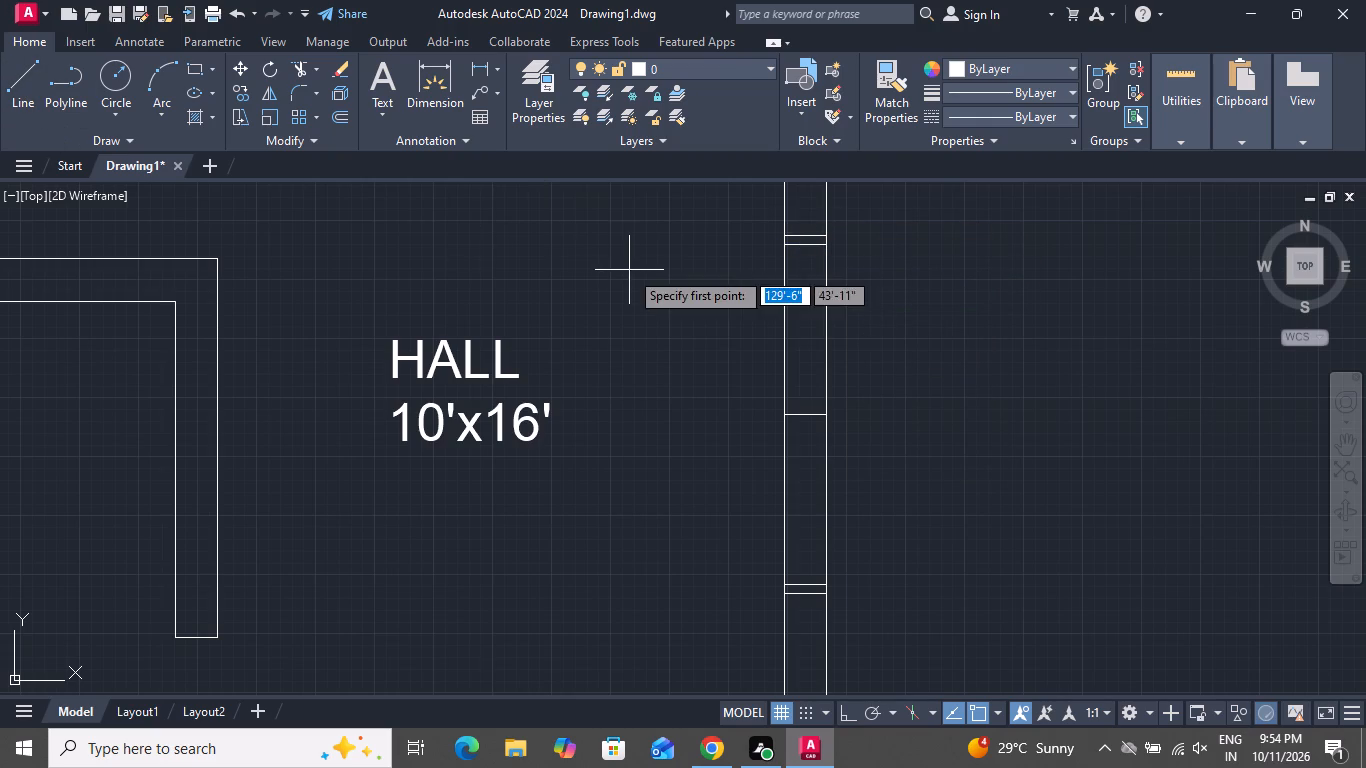
click(801, 248)
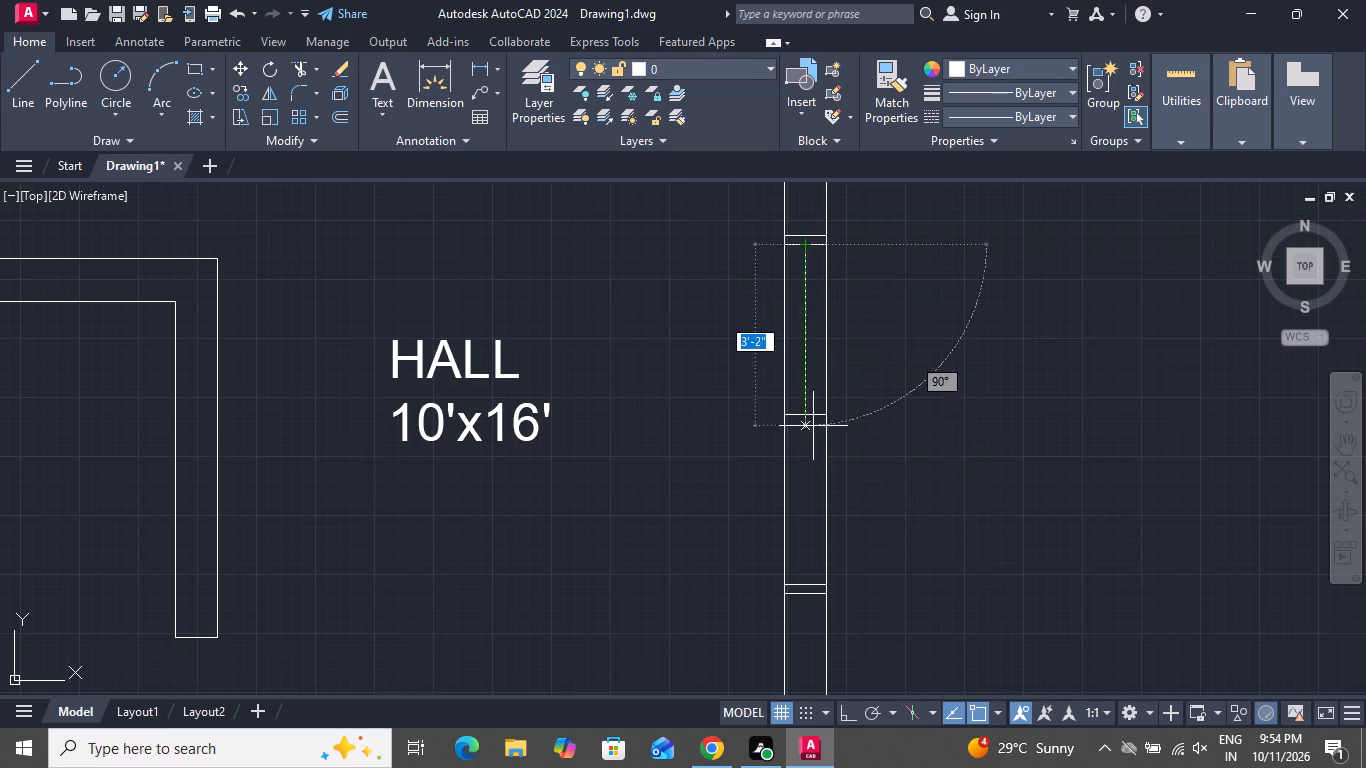
click(802, 584)
right_click(799, 576)
click(854, 379)
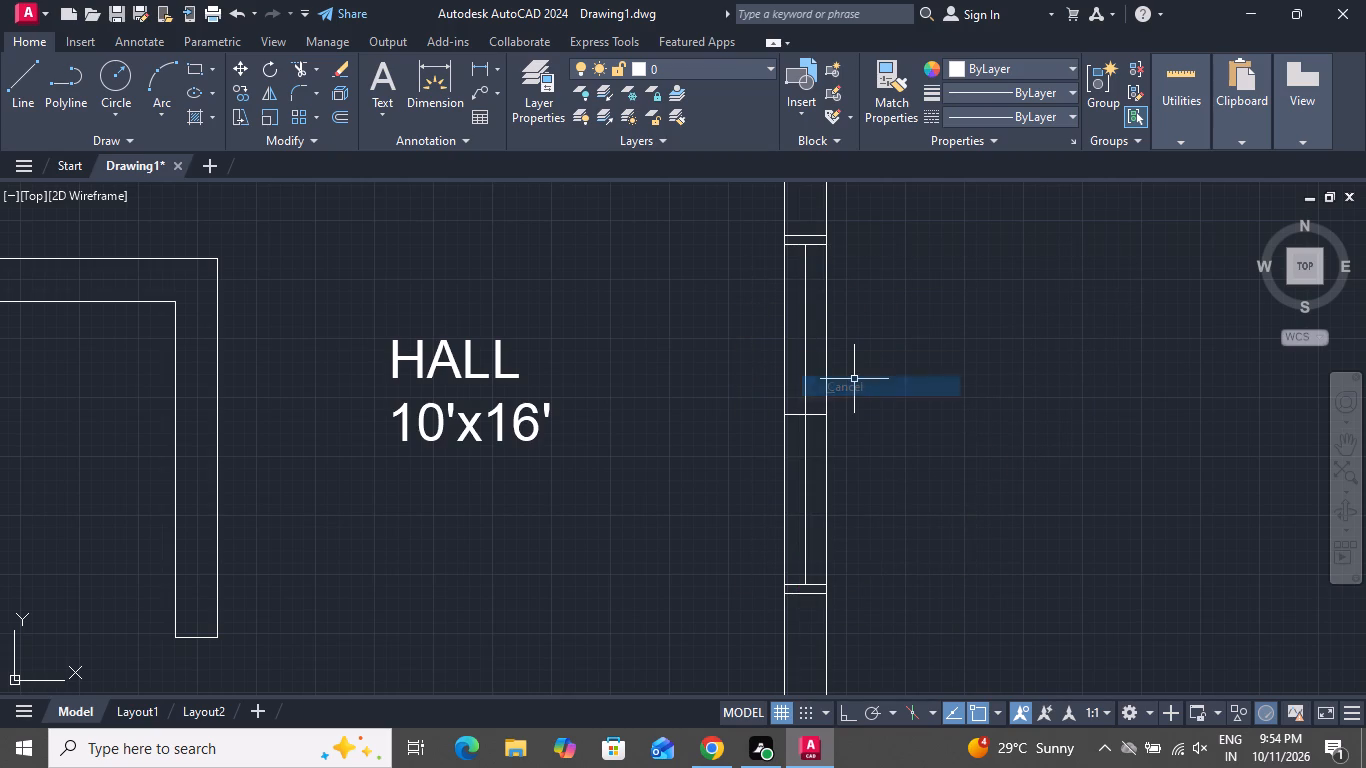
Offset the vertical middle line of the hall's right-wall window by 1" to both the right and the left.
text(o)
key(space)
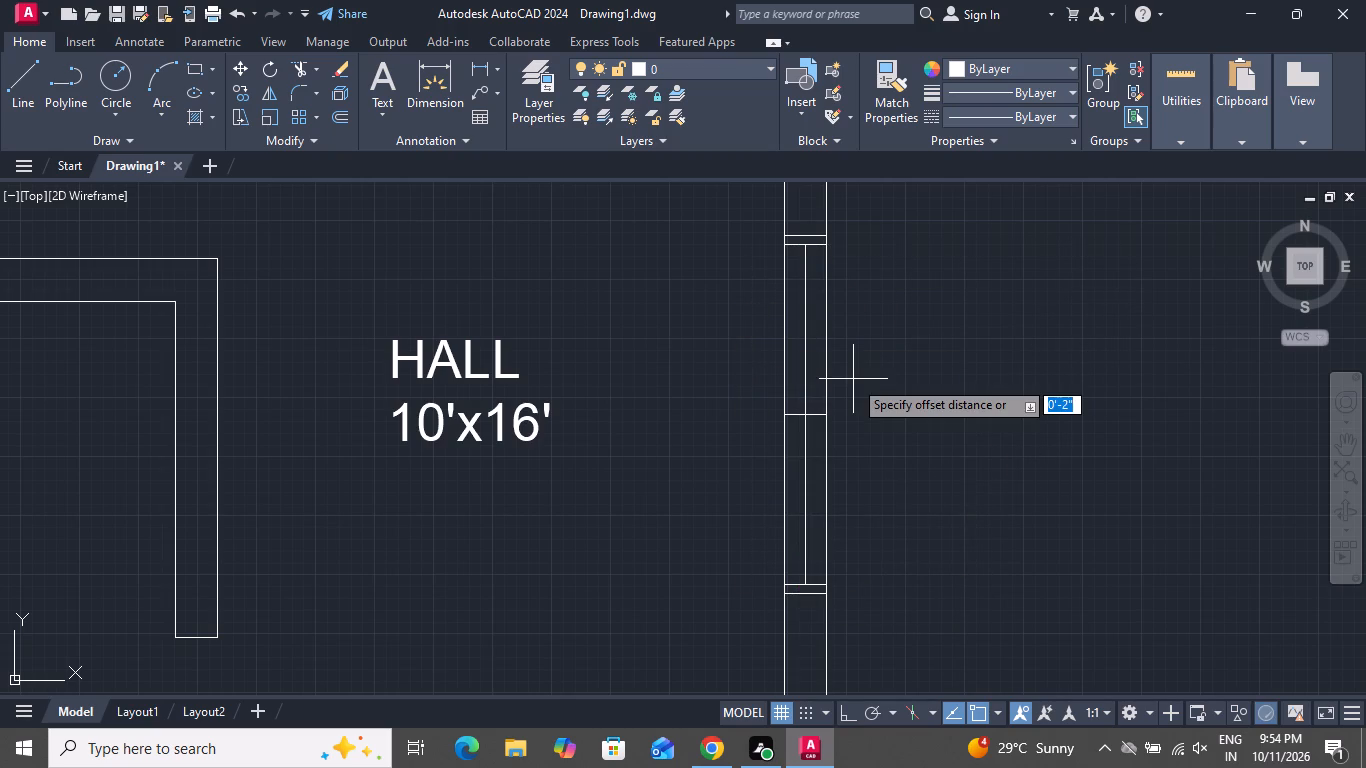
key(1)
key(shift+quotedbl)
key(Return)
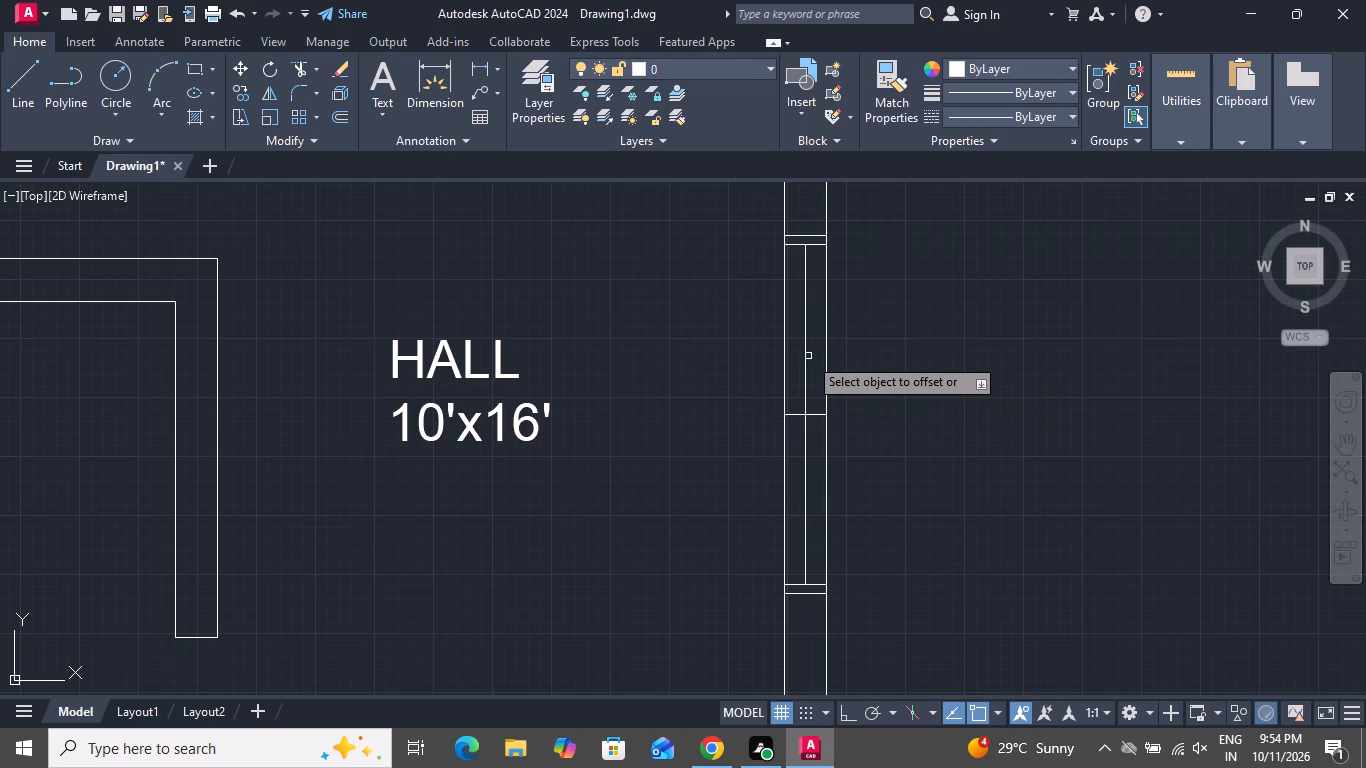
click(803, 363)
click(814, 361)
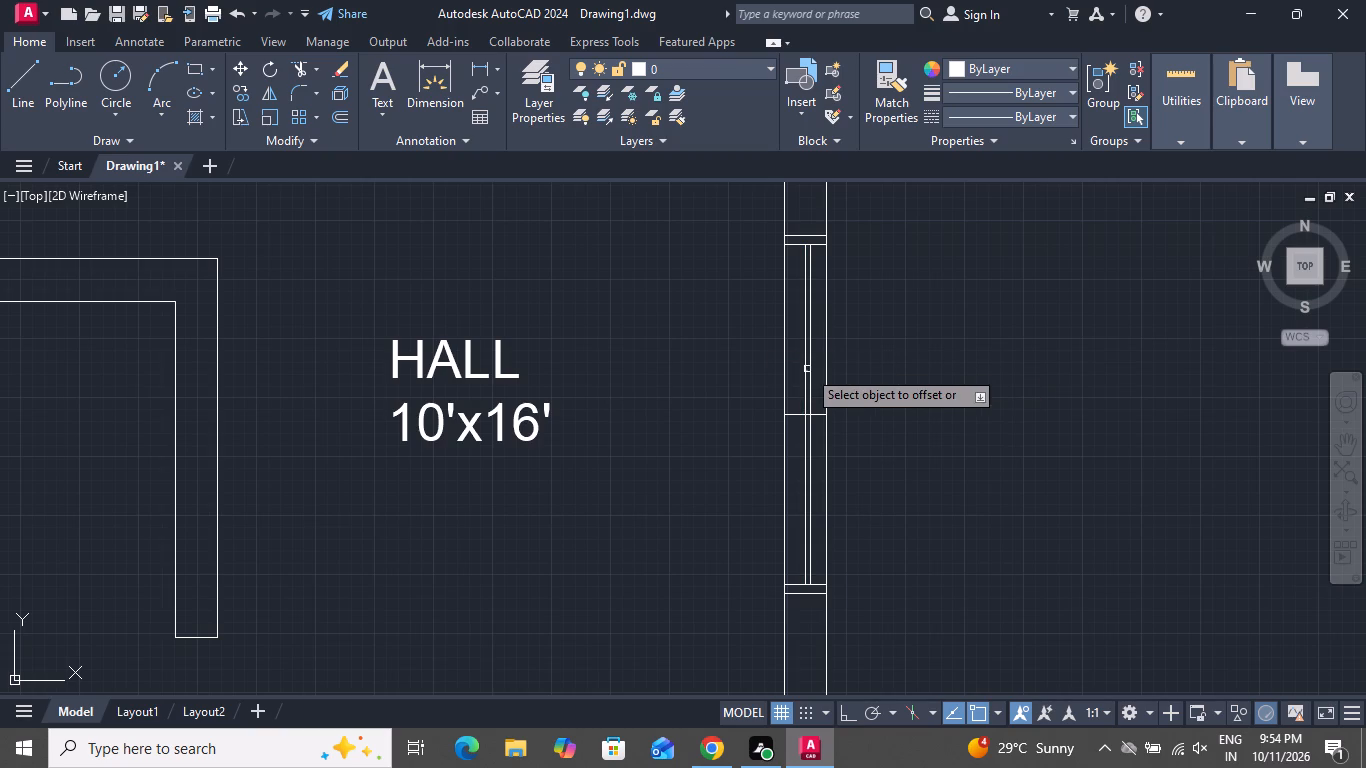
click(805, 375)
click(795, 378)
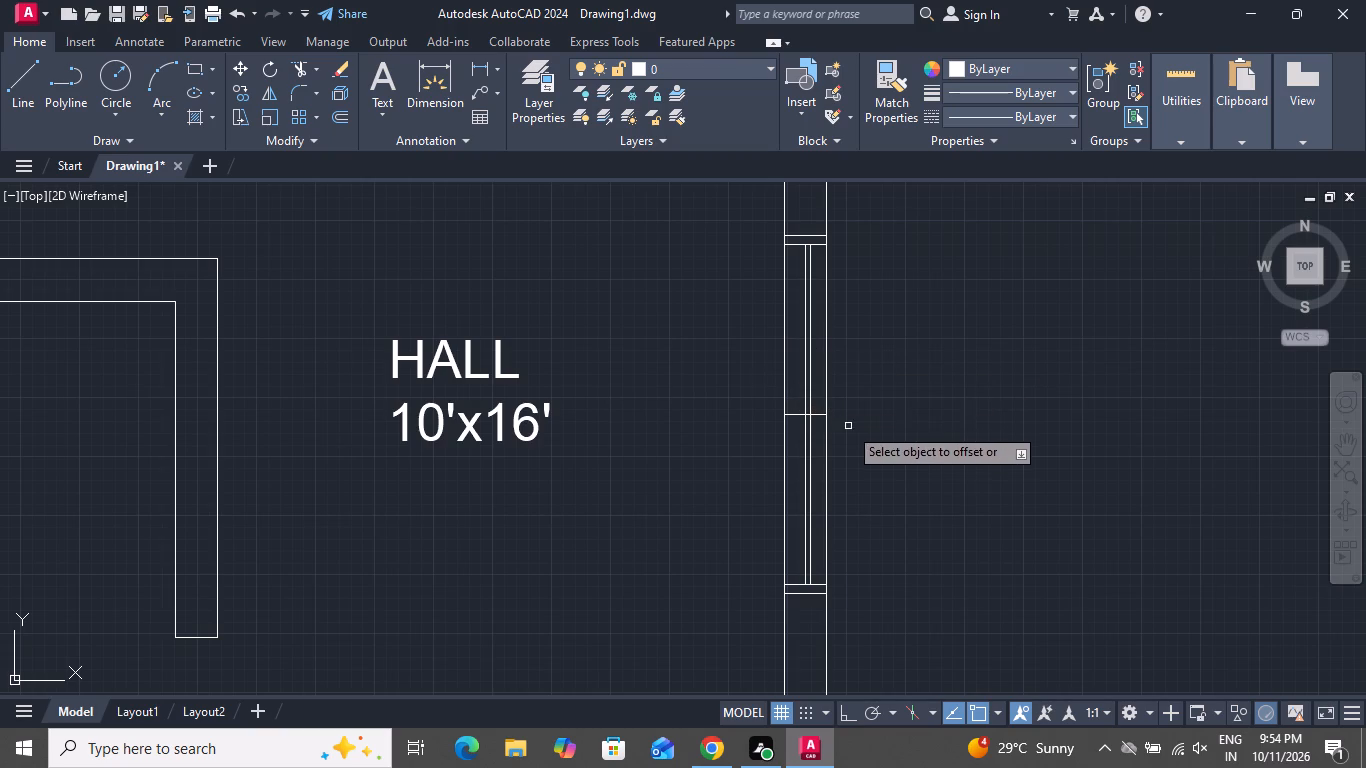
scroll(807, 419, up, 2)
click(798, 443)
click(741, 466)
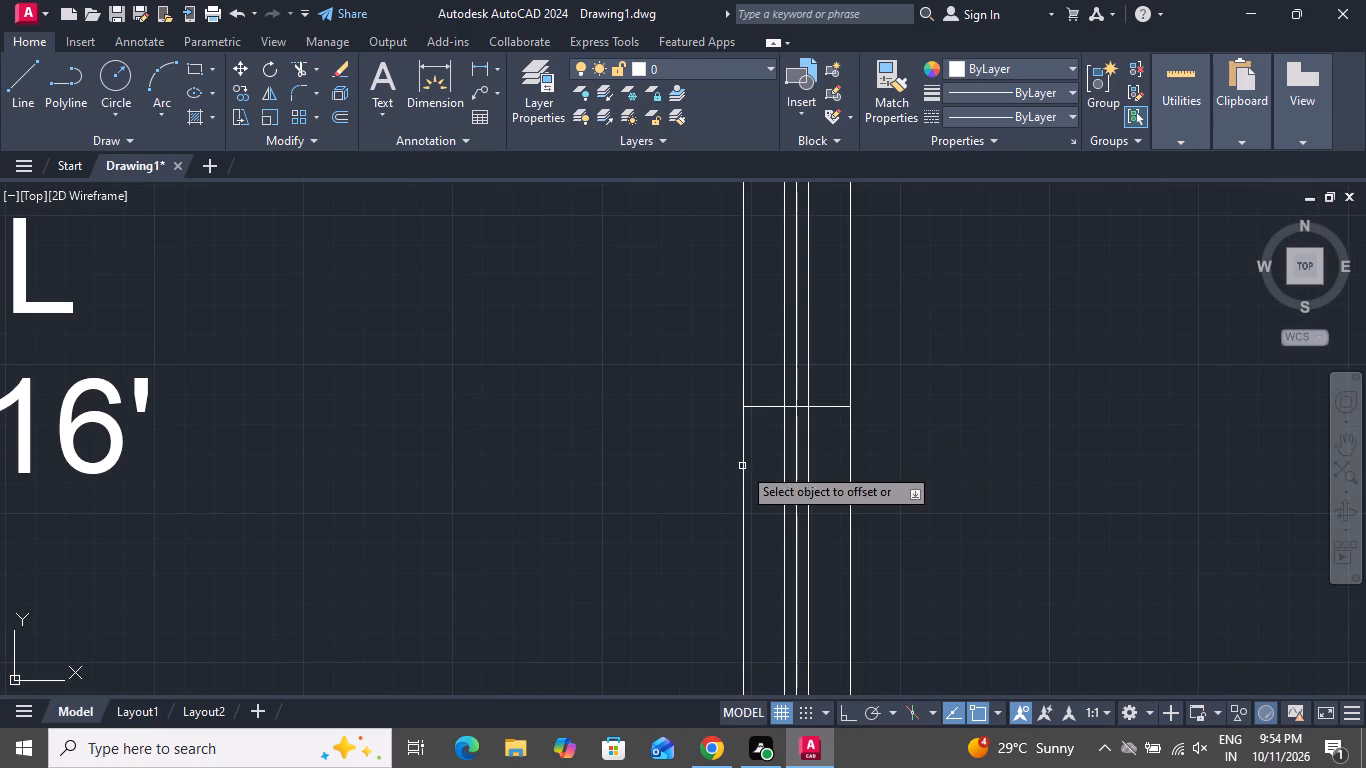
right_click(752, 464)
click(766, 486)
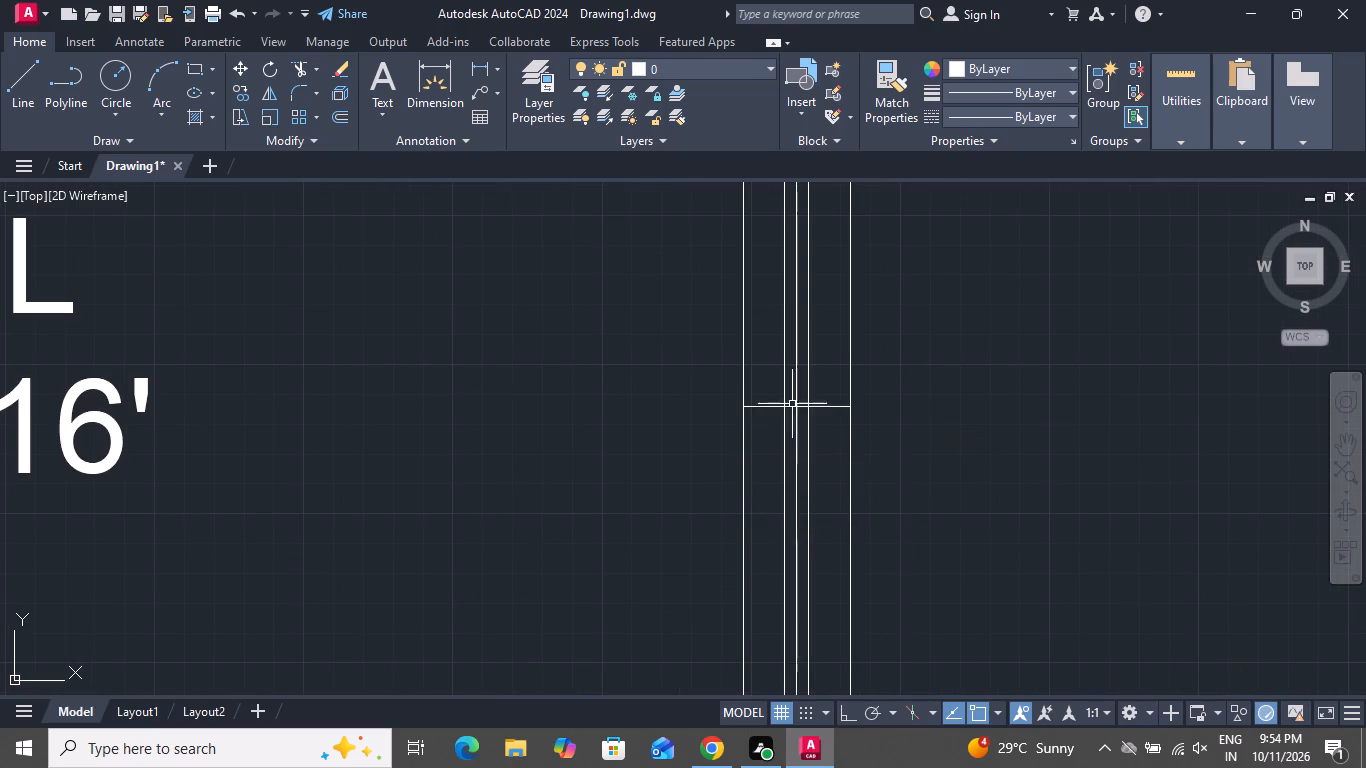
Delete the horizontal guide line and the vertical middle line of the hall's right-wall window.
scroll(793, 403, up, 5)
click(796, 396)
click(779, 450)
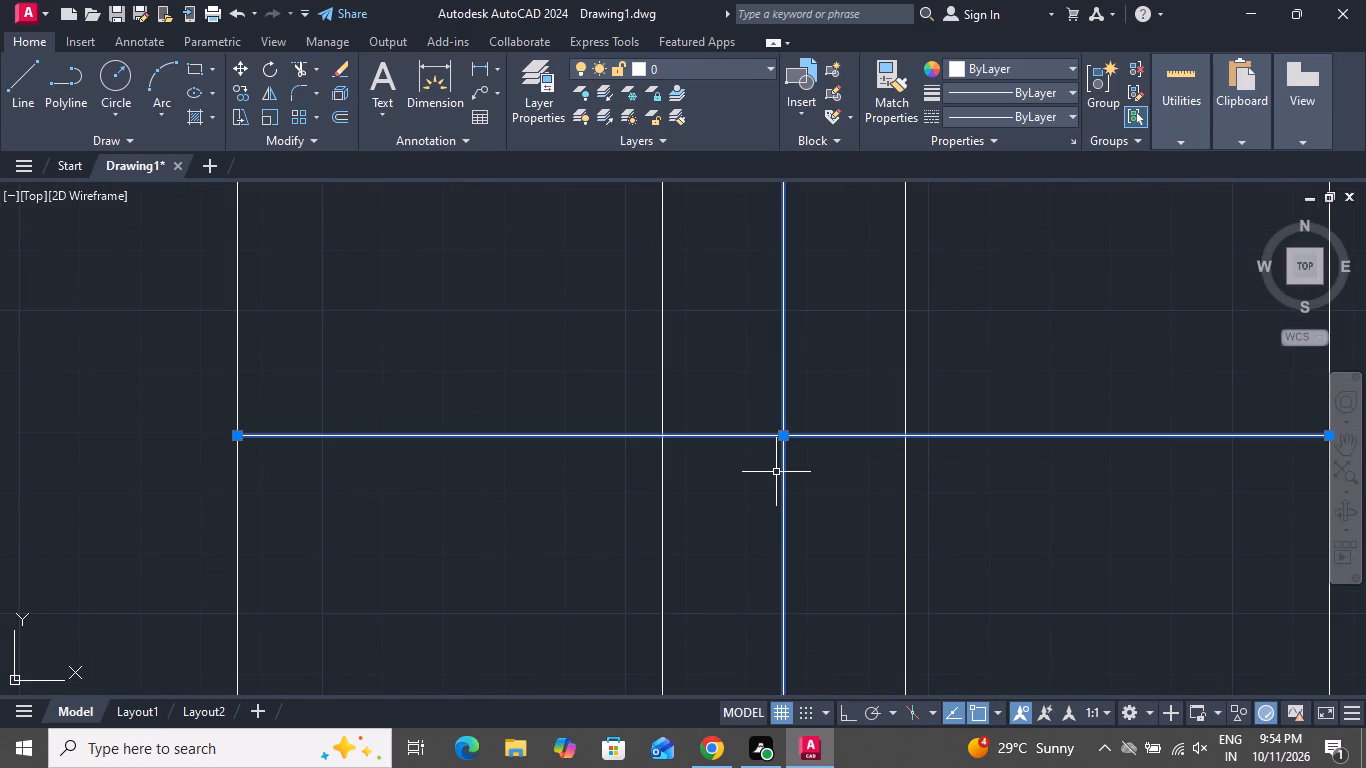
key(Delete)
scroll(775, 457, up, 1)
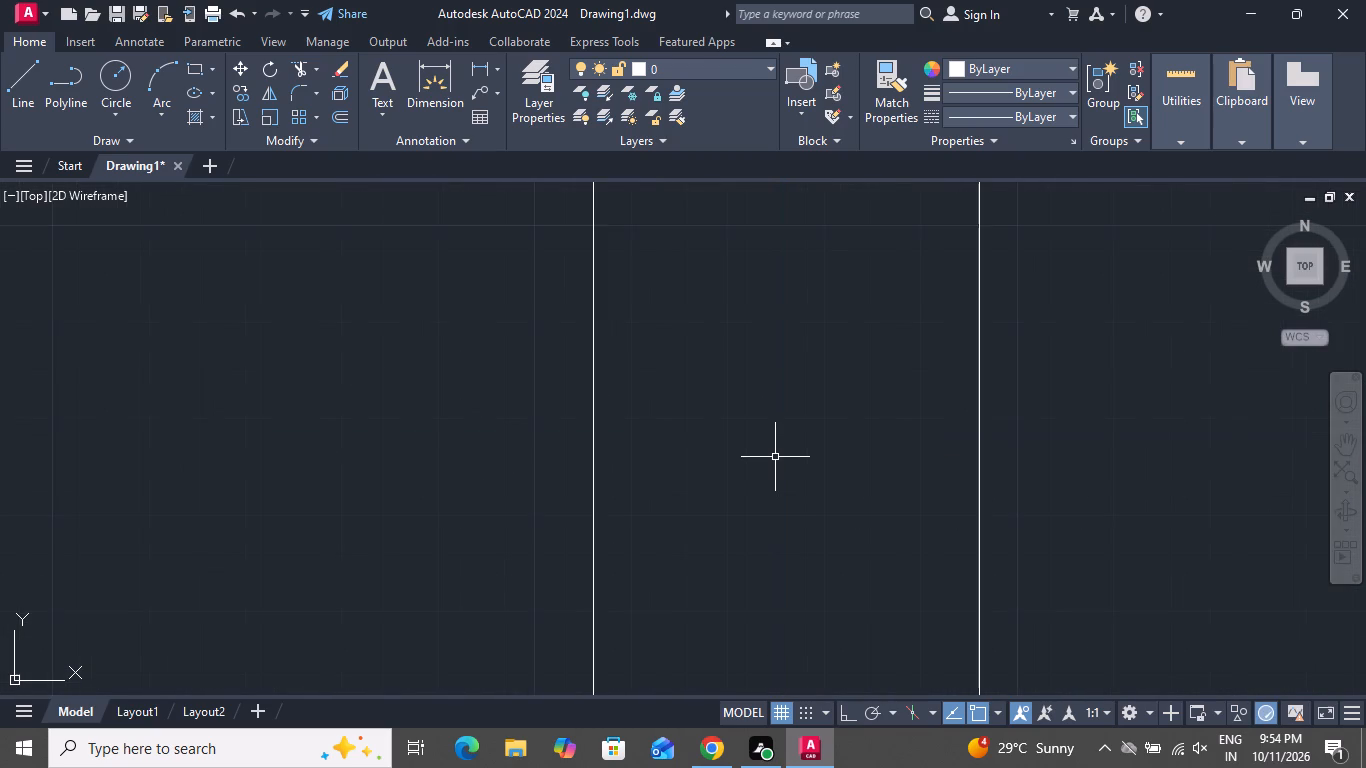
Trim away the inner lines of the portico's top and right walls between the black corner squares.
scroll(775, 457, down, 10)
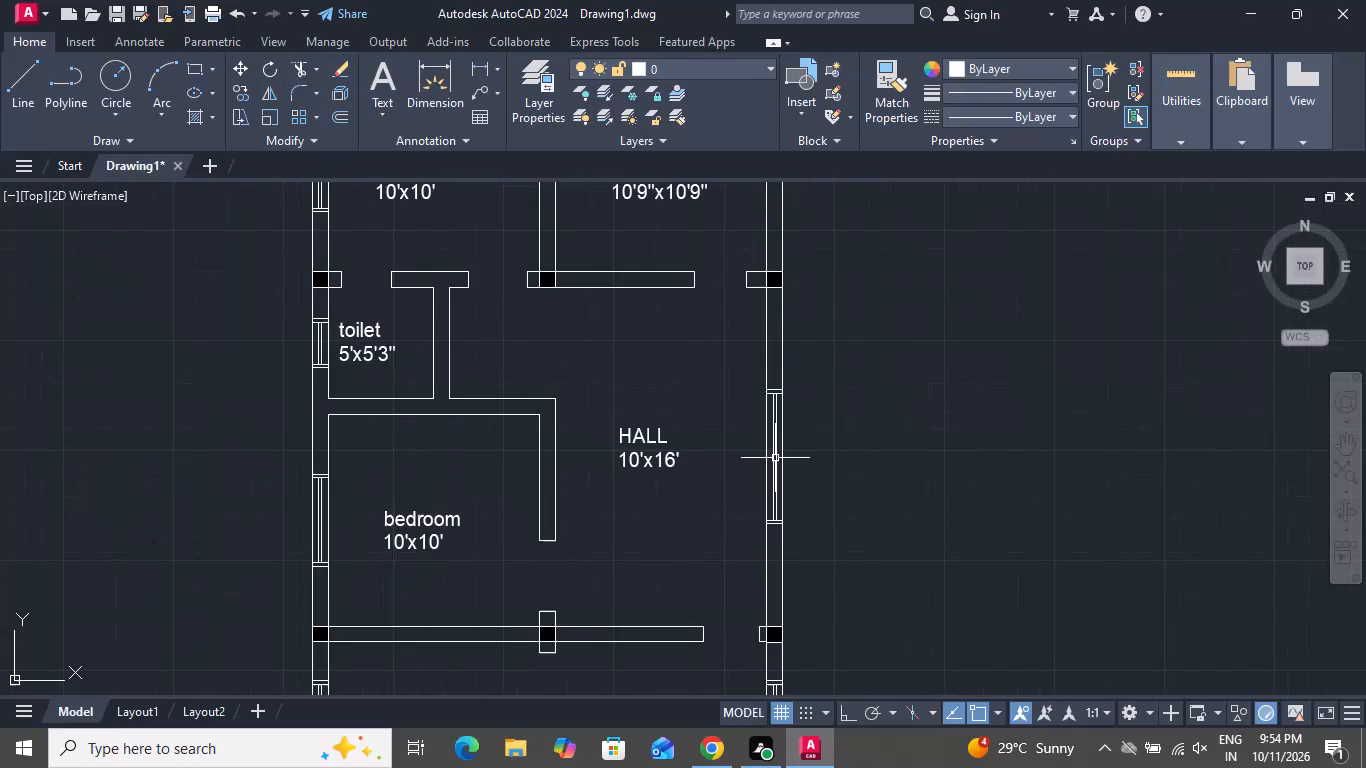
scroll(775, 455, down, 3)
scroll(778, 376, up, 4)
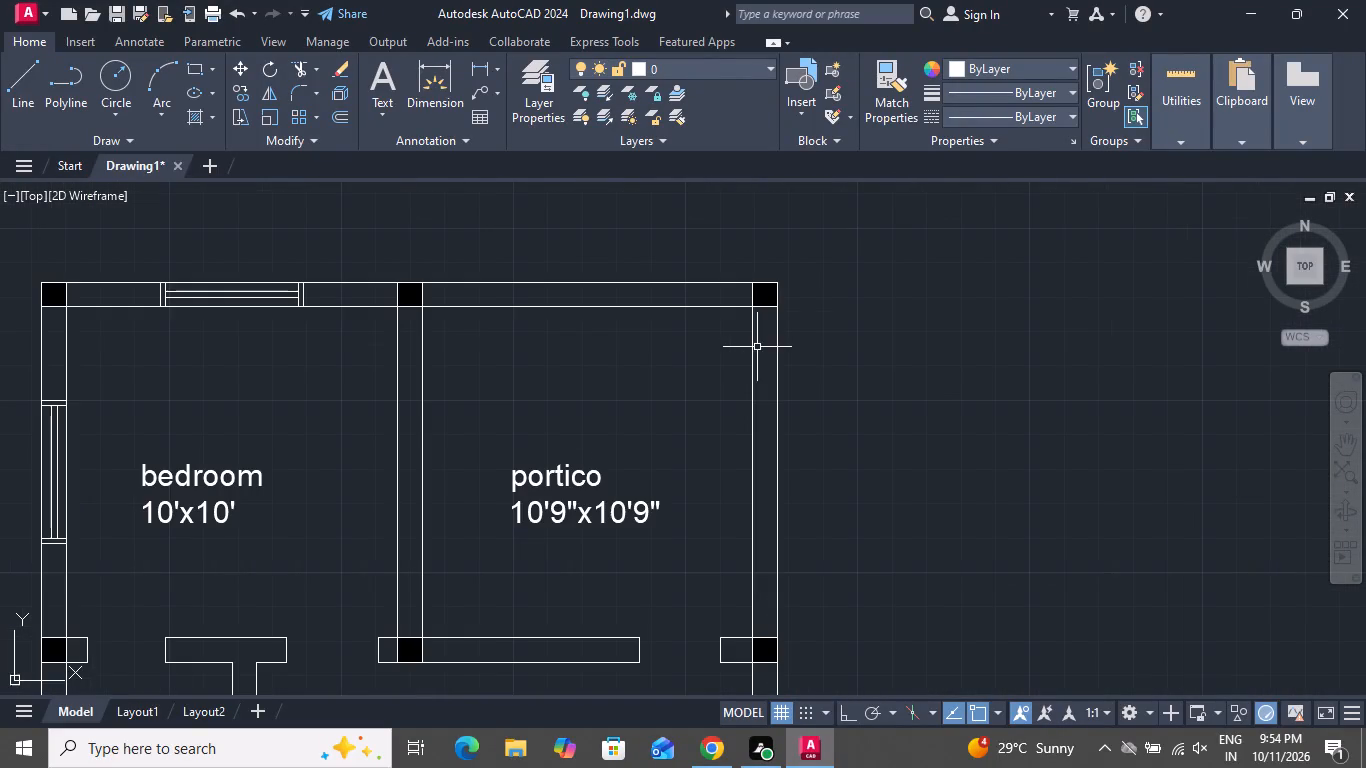
scroll(757, 347, up, 1)
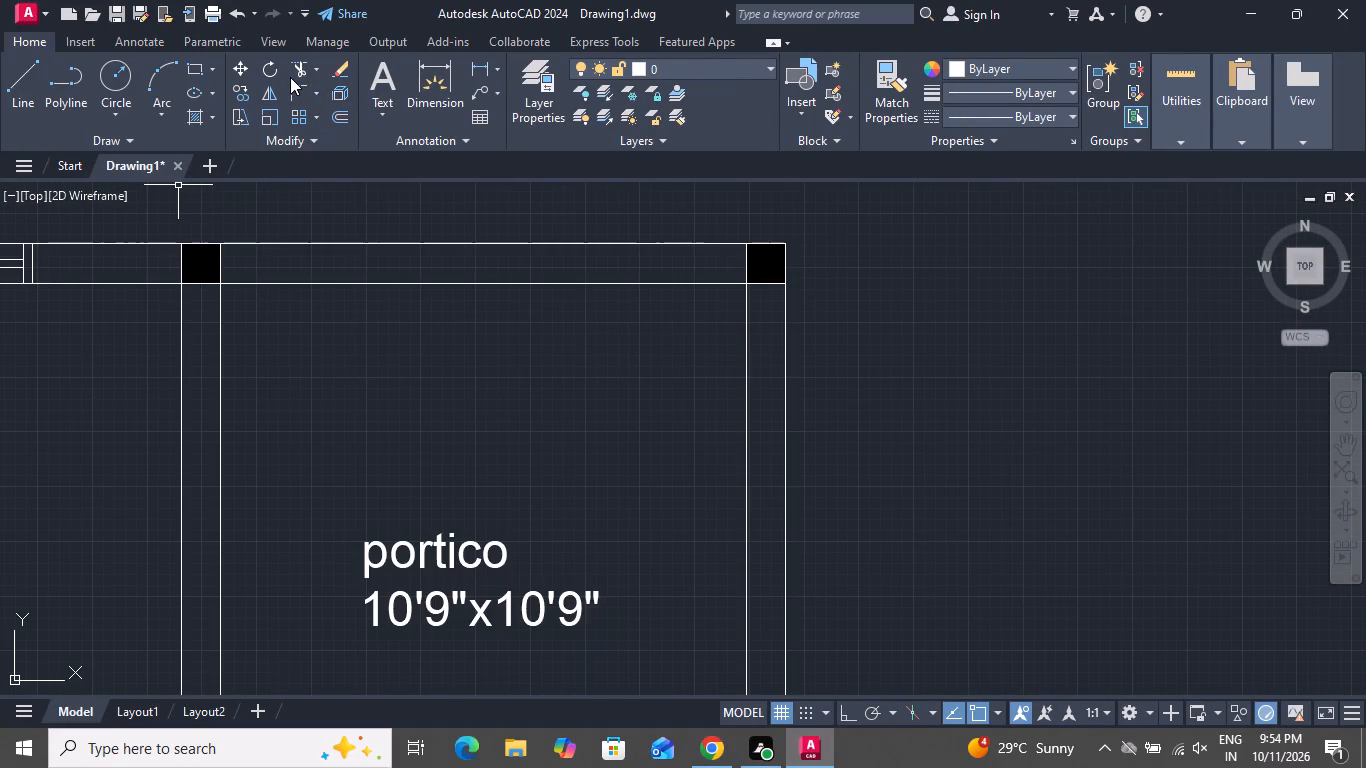
click(290, 76)
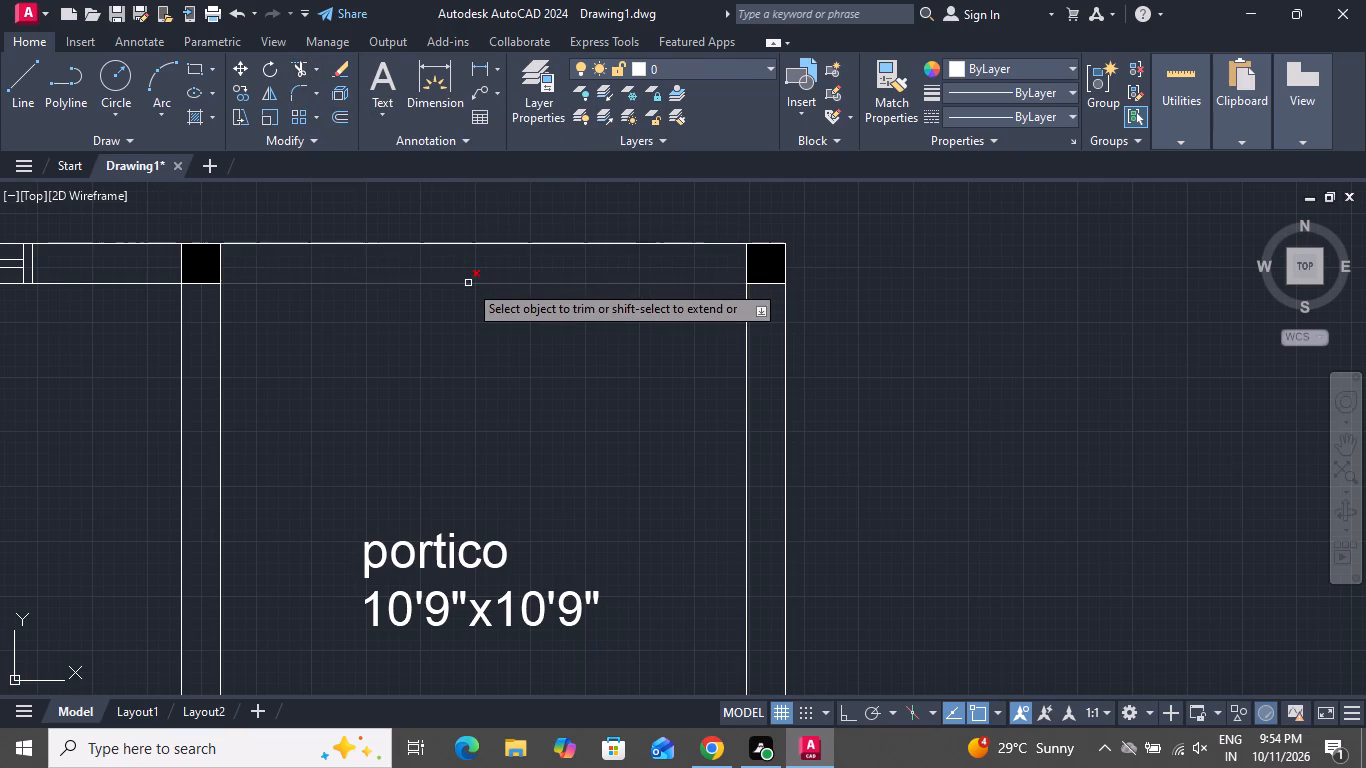
click(468, 283)
click(745, 361)
scroll(799, 318, down, 1)
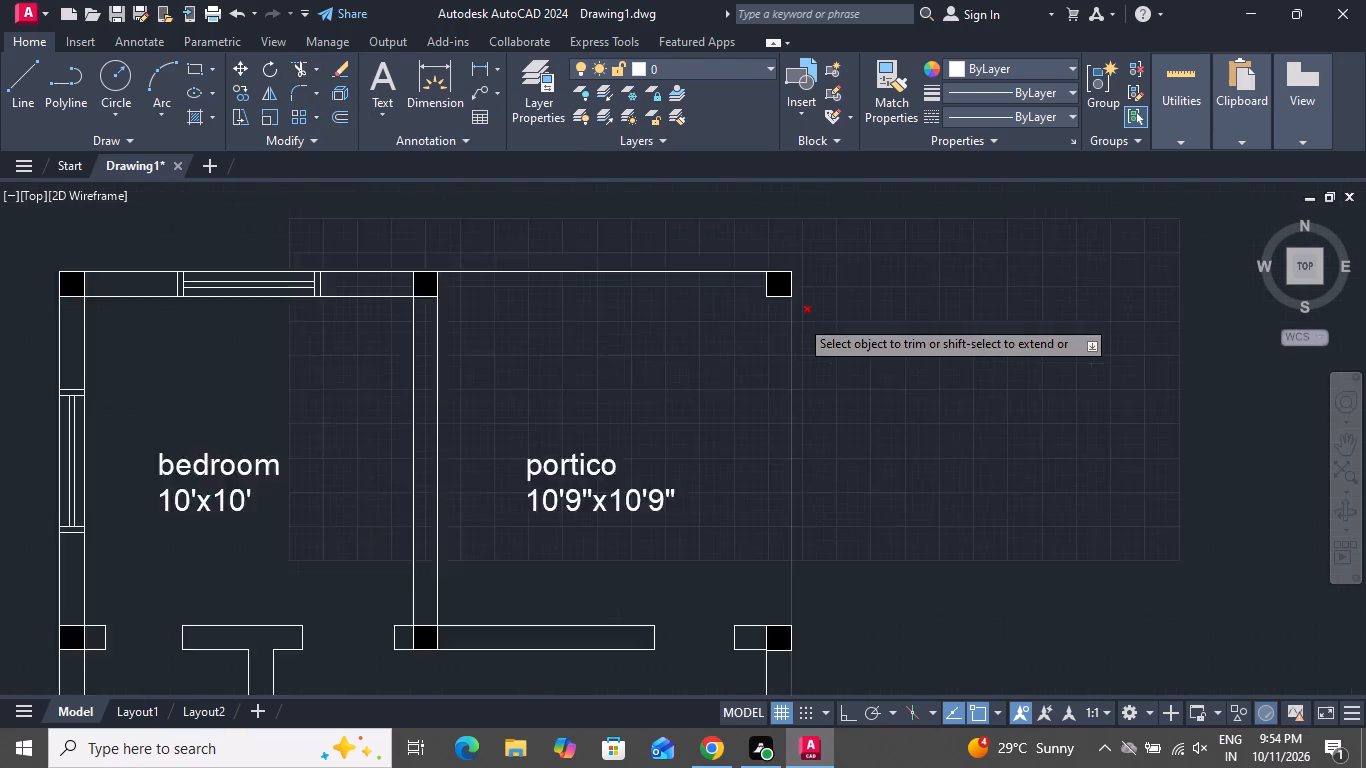
scroll(801, 318, down, 1)
right_click(842, 370)
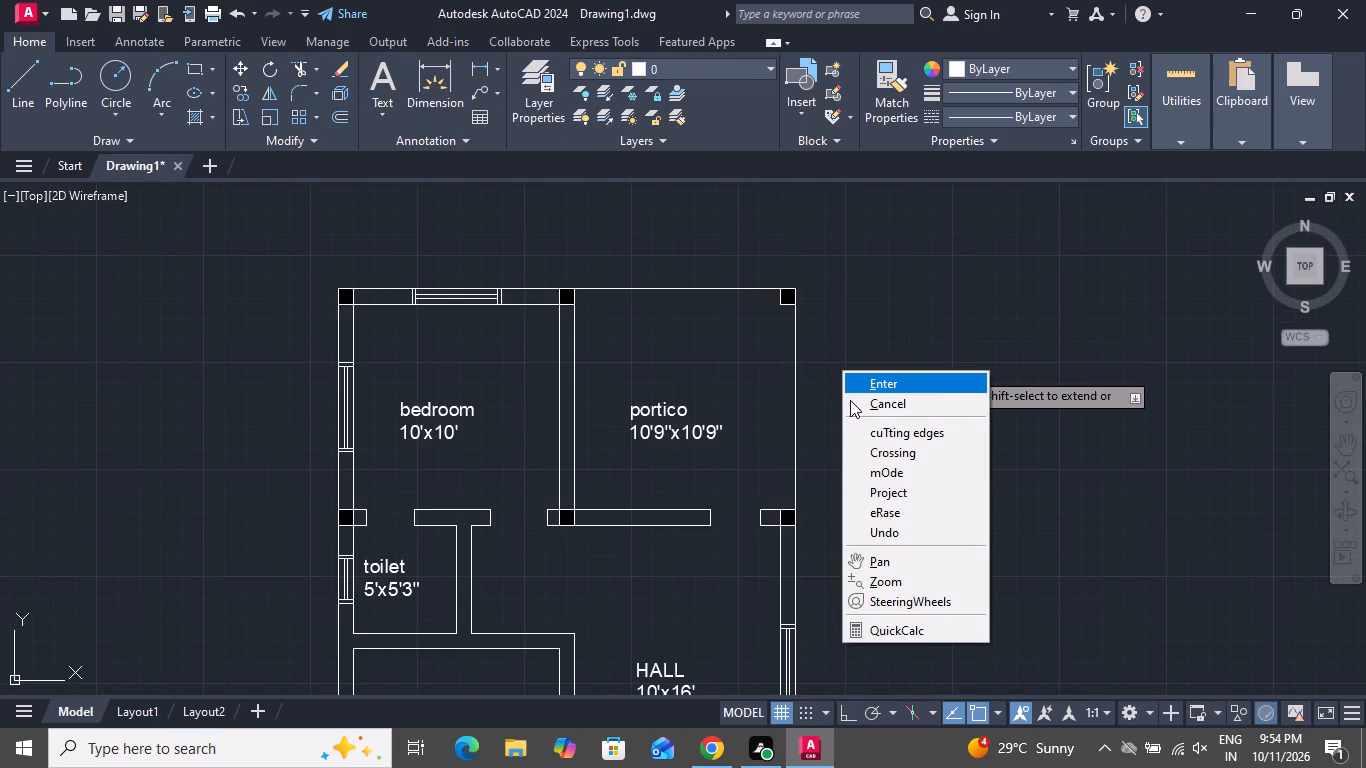
click(850, 400)
Draw a 3' vertical line upward from the midpoint of the right wall stub's end at the hall–dining opening.
scroll(852, 411, down, 2)
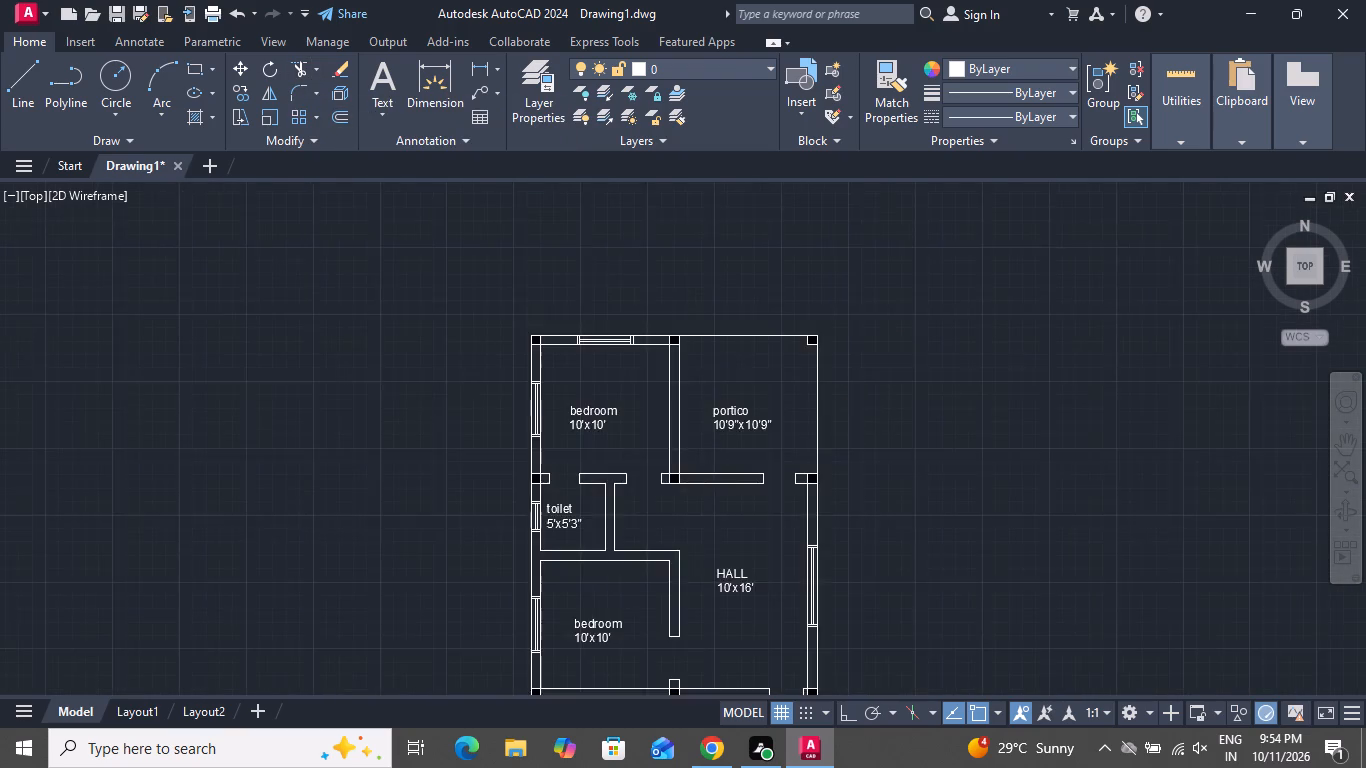
scroll(762, 501, up, 1)
scroll(762, 493, down, 1)
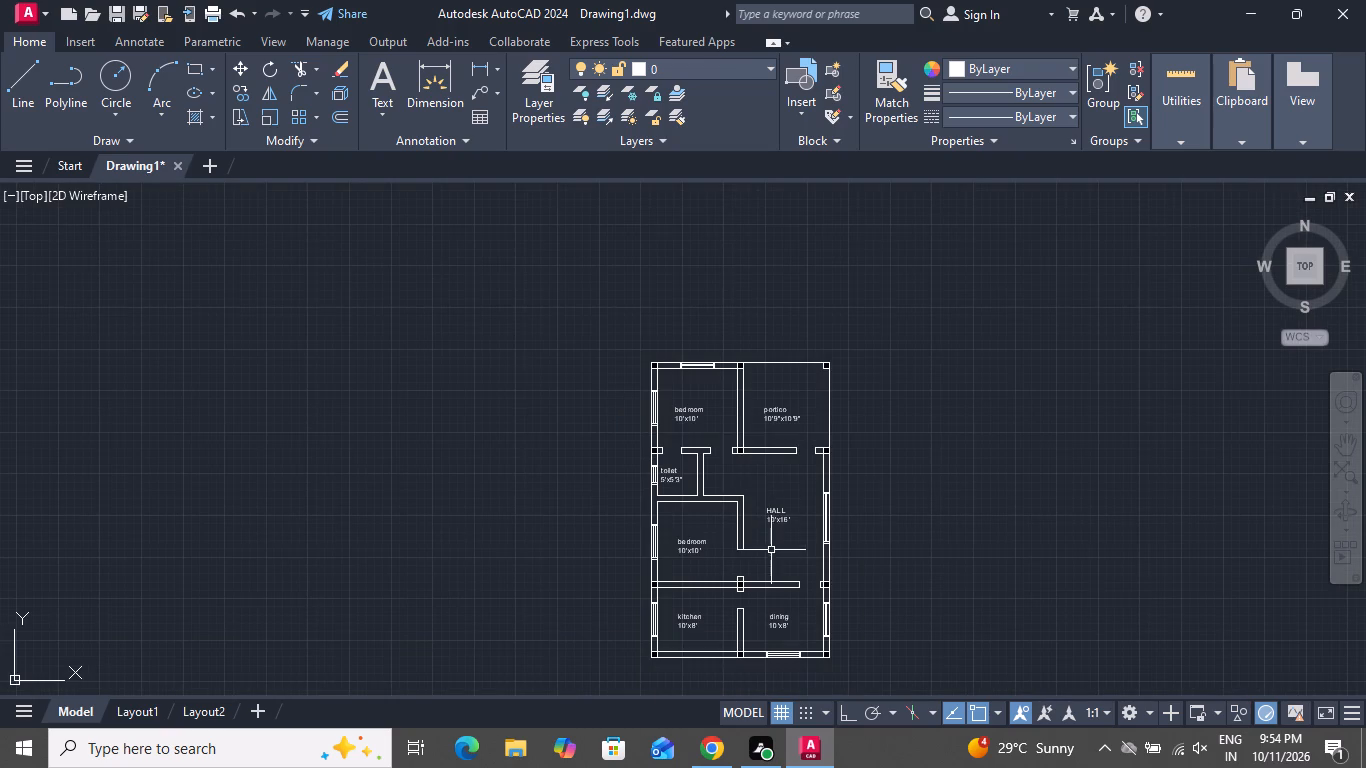
scroll(852, 425, up, 2)
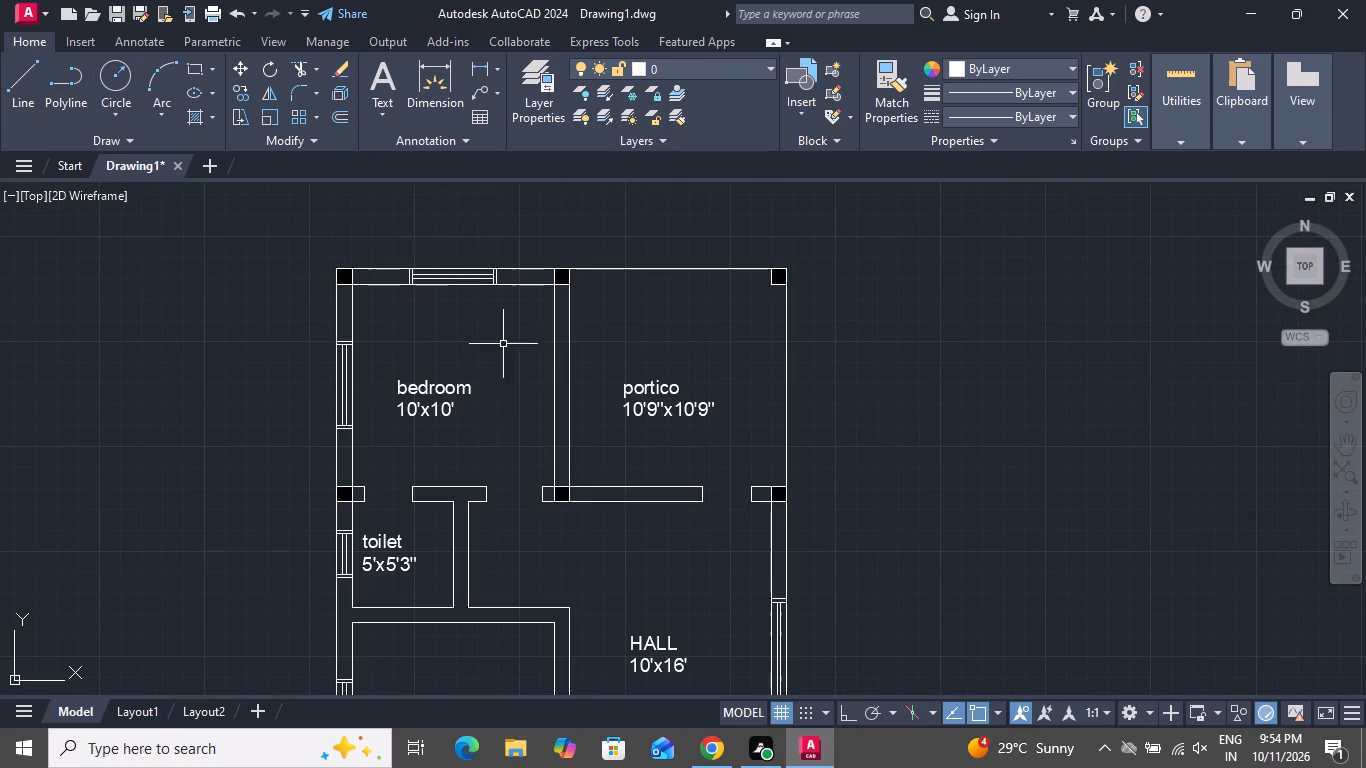
scroll(547, 362, down, 2)
scroll(532, 664, up, 2)
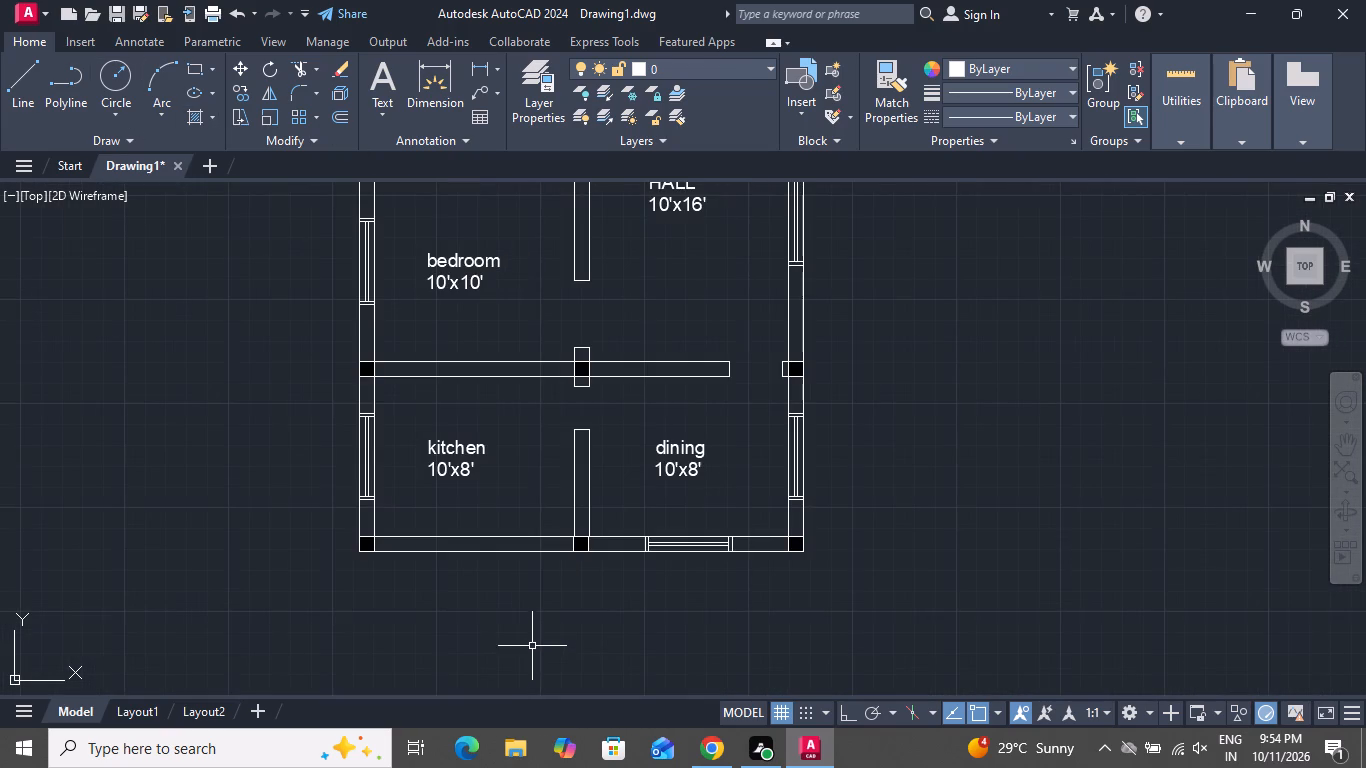
click(35, 74)
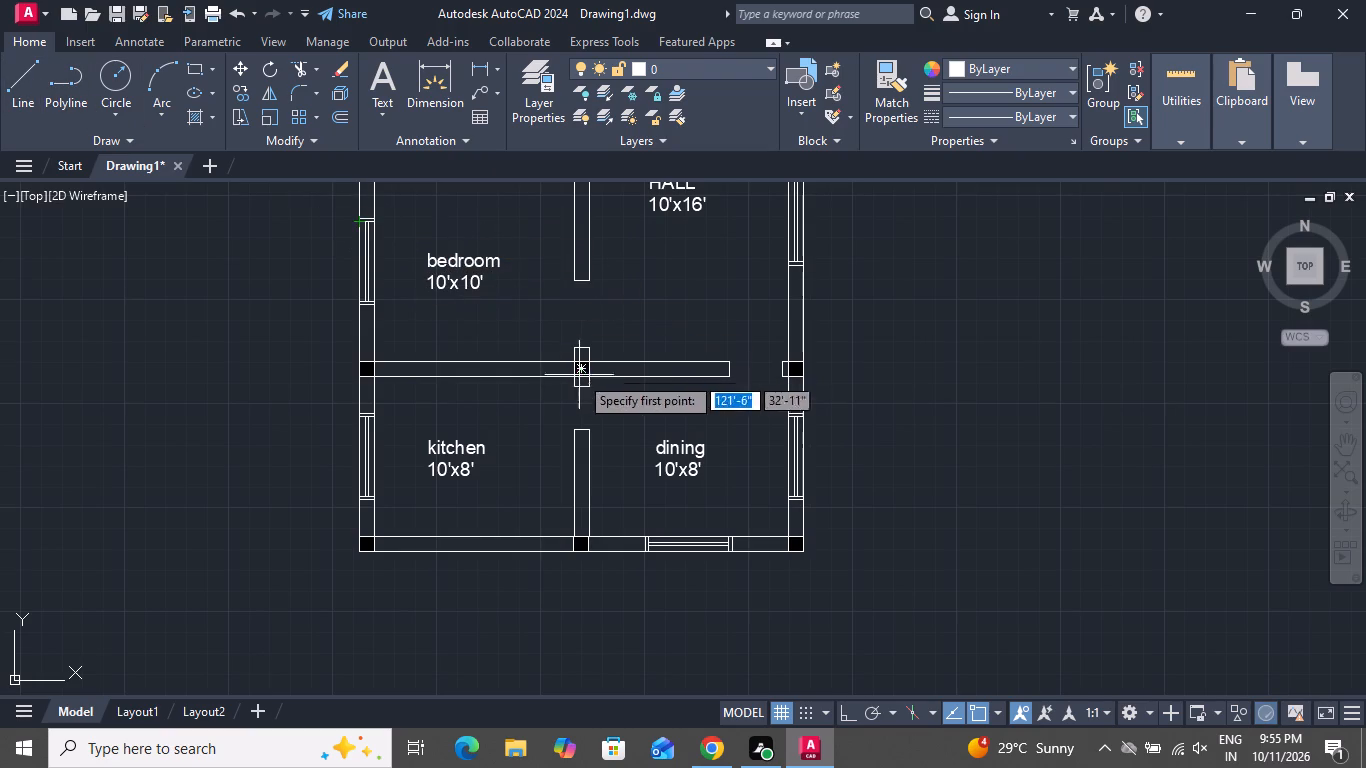
scroll(756, 357, down, 1)
scroll(756, 370, up, 2)
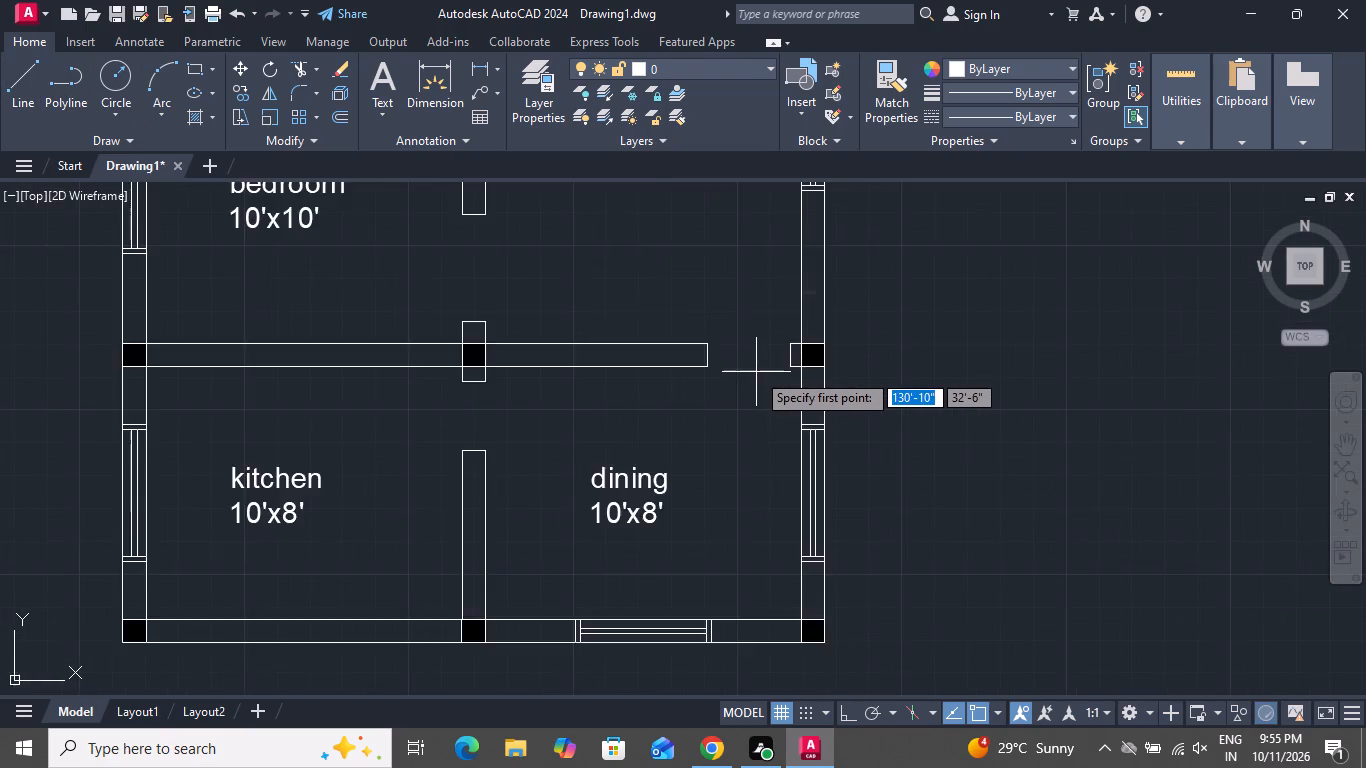
scroll(756, 372, up, 1)
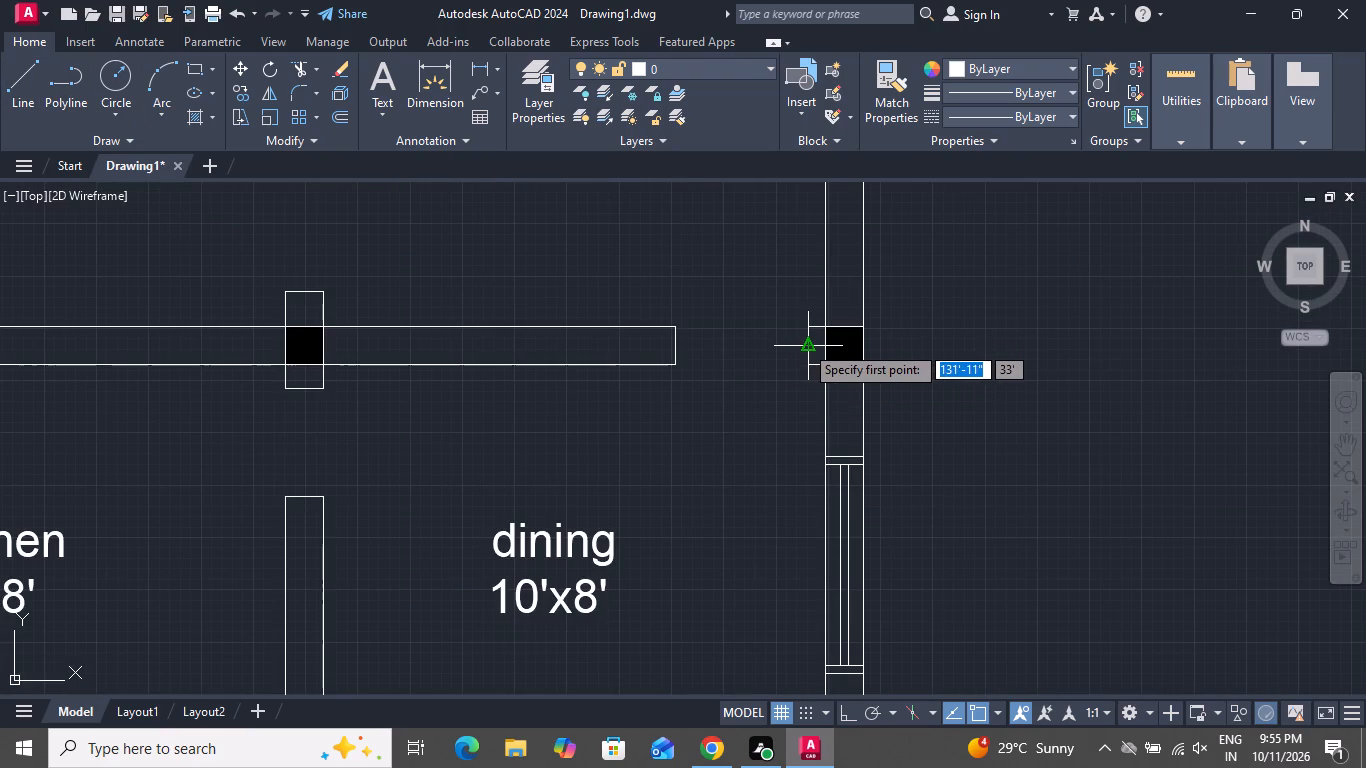
click(804, 344)
scroll(801, 280, down, 4)
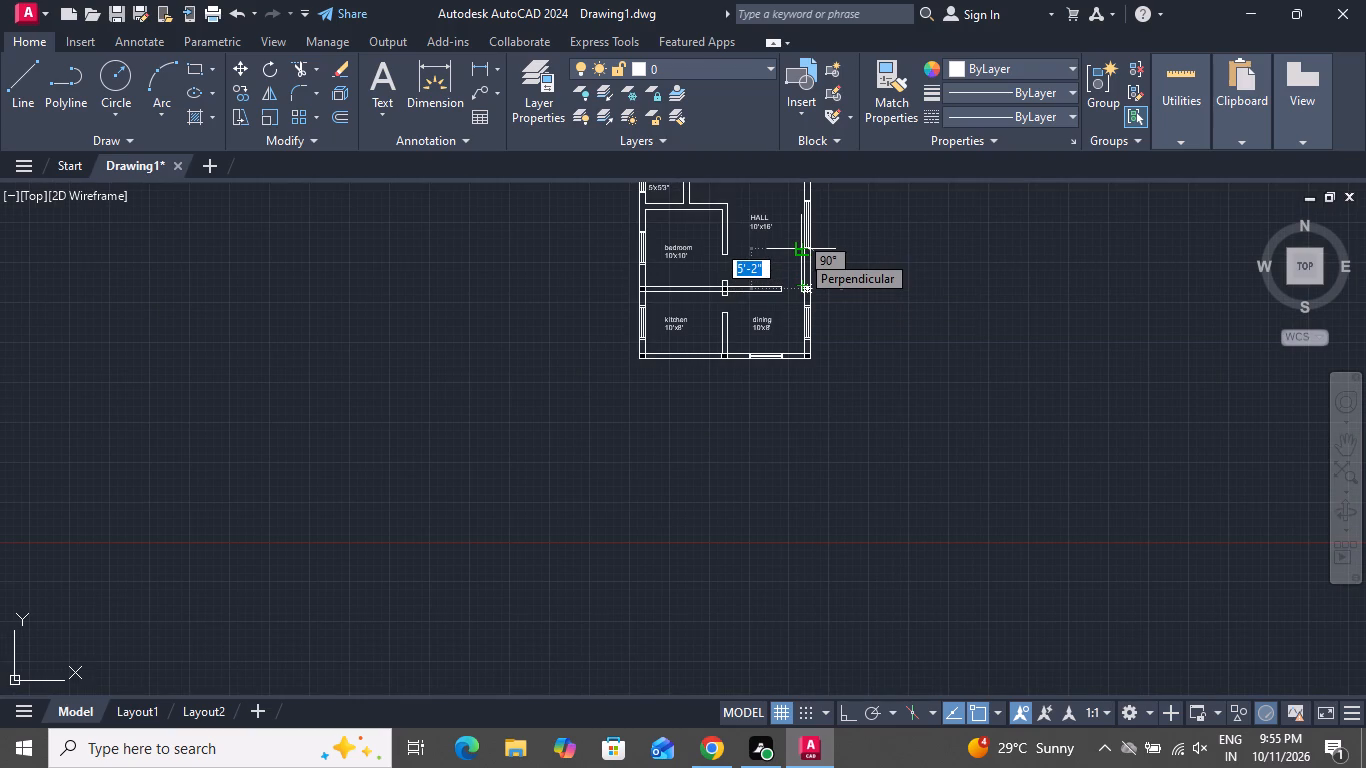
key(3)
key(apostrophe)
key(Return)
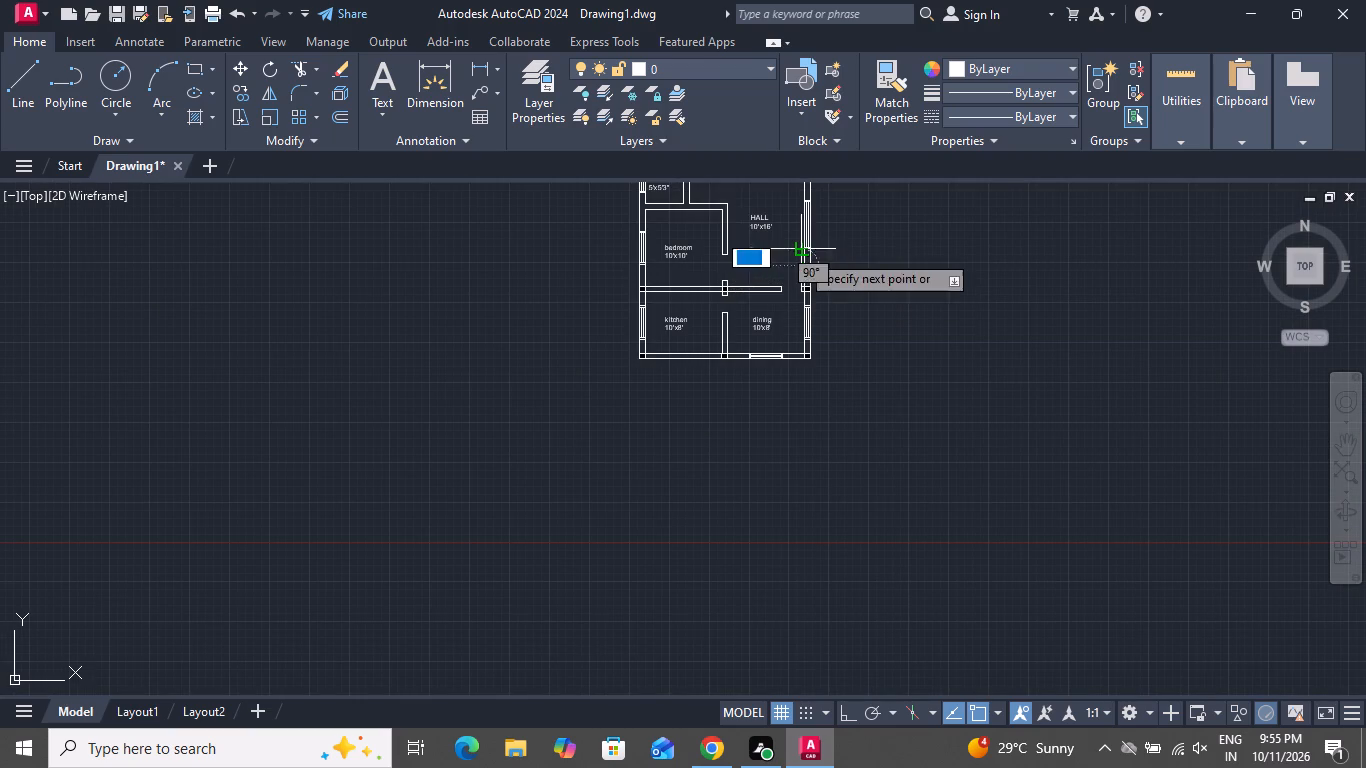
right_click(770, 266)
click(786, 283)
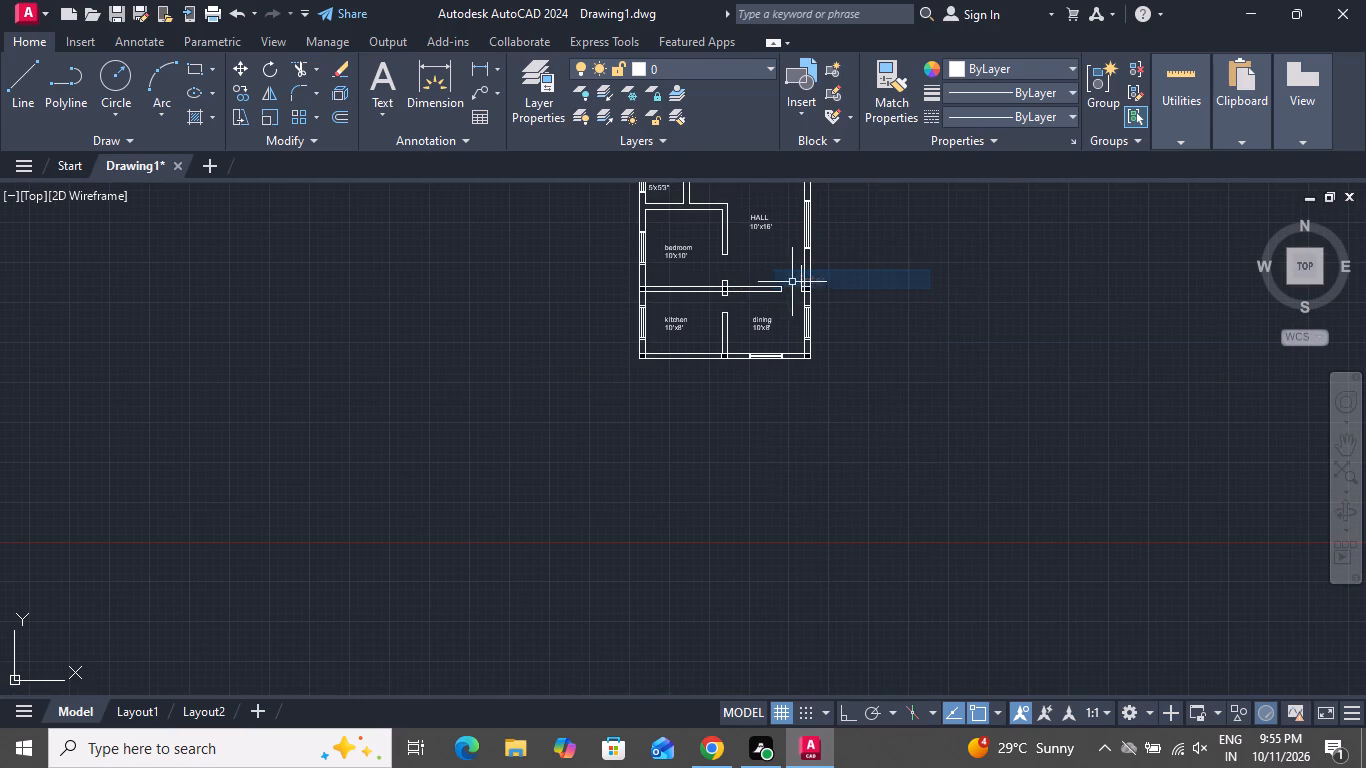
Offset the 3' vertical line at the hall–dining opening by 3' to the left, across the dividing wall.
scroll(792, 282, up, 2)
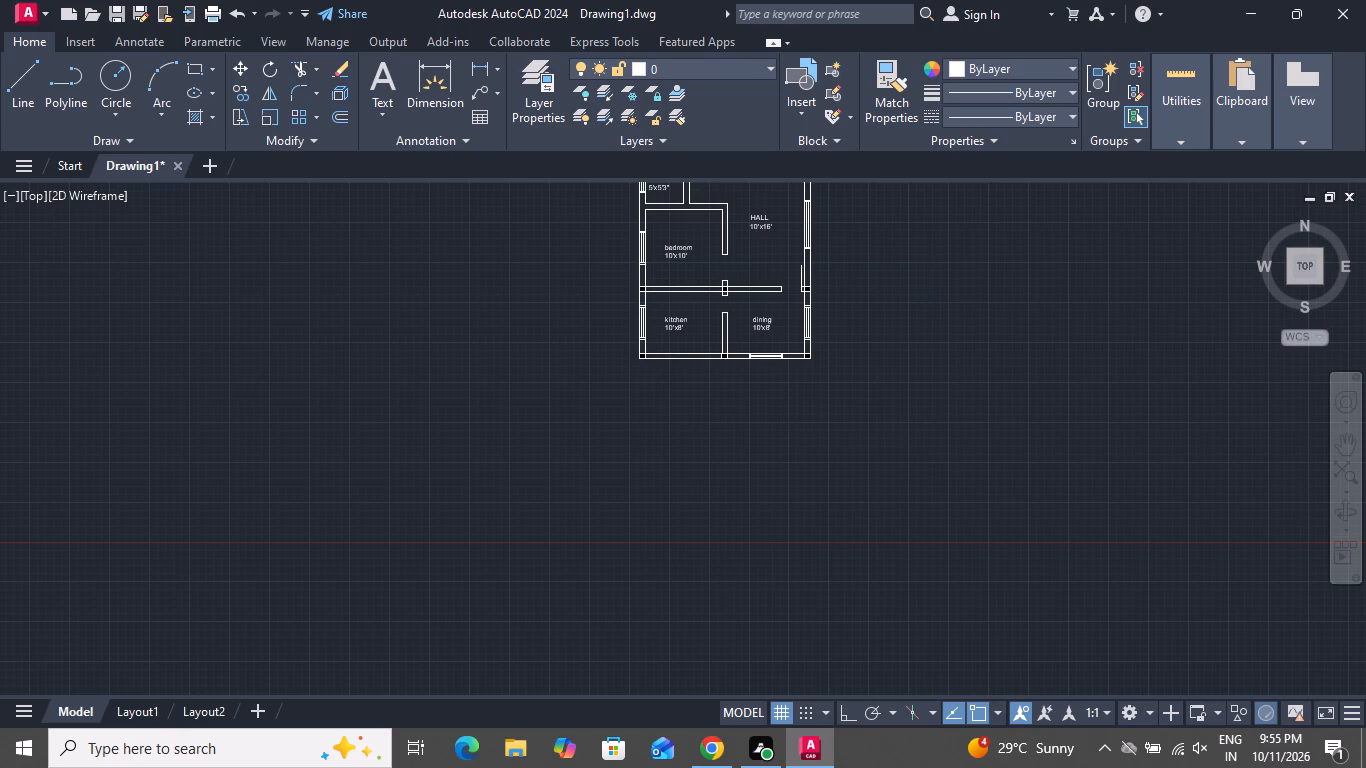
text(o)
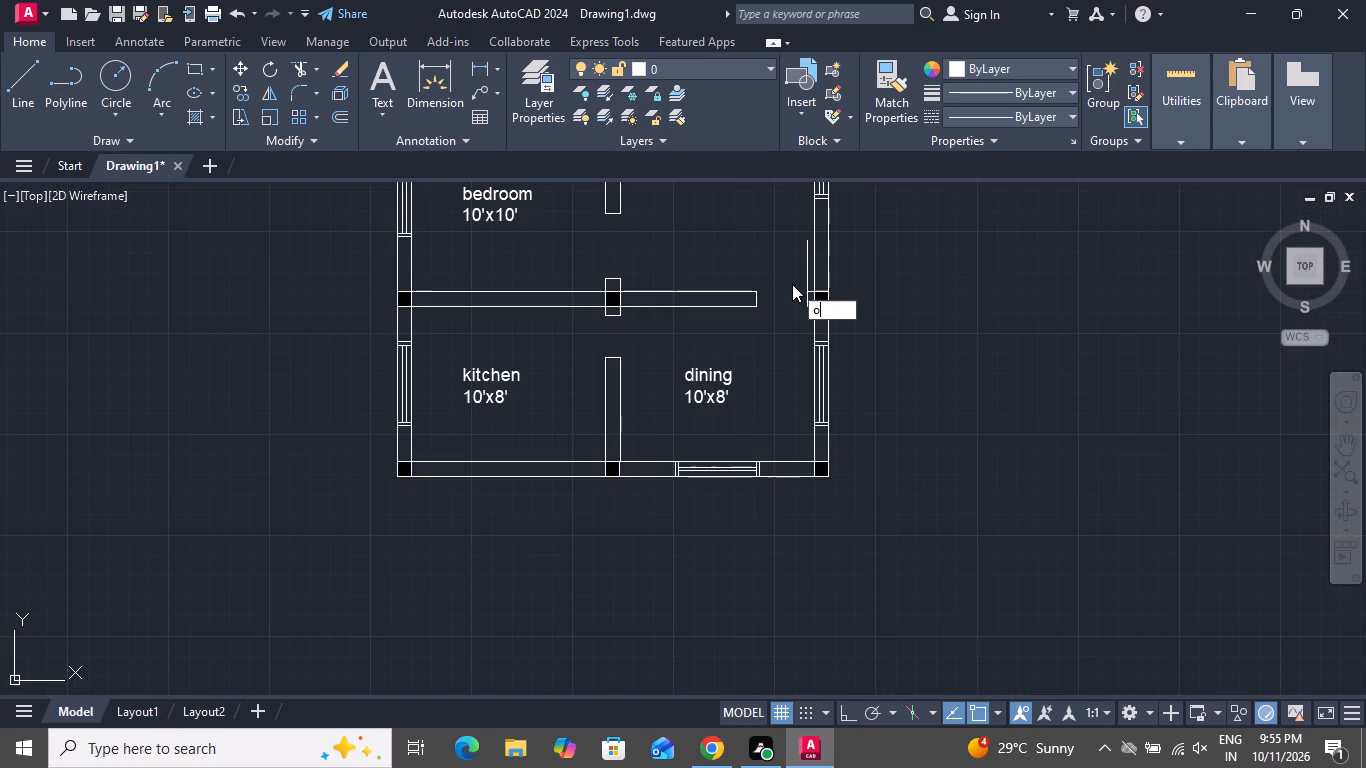
key(space)
key(3)
key(apostrophe)
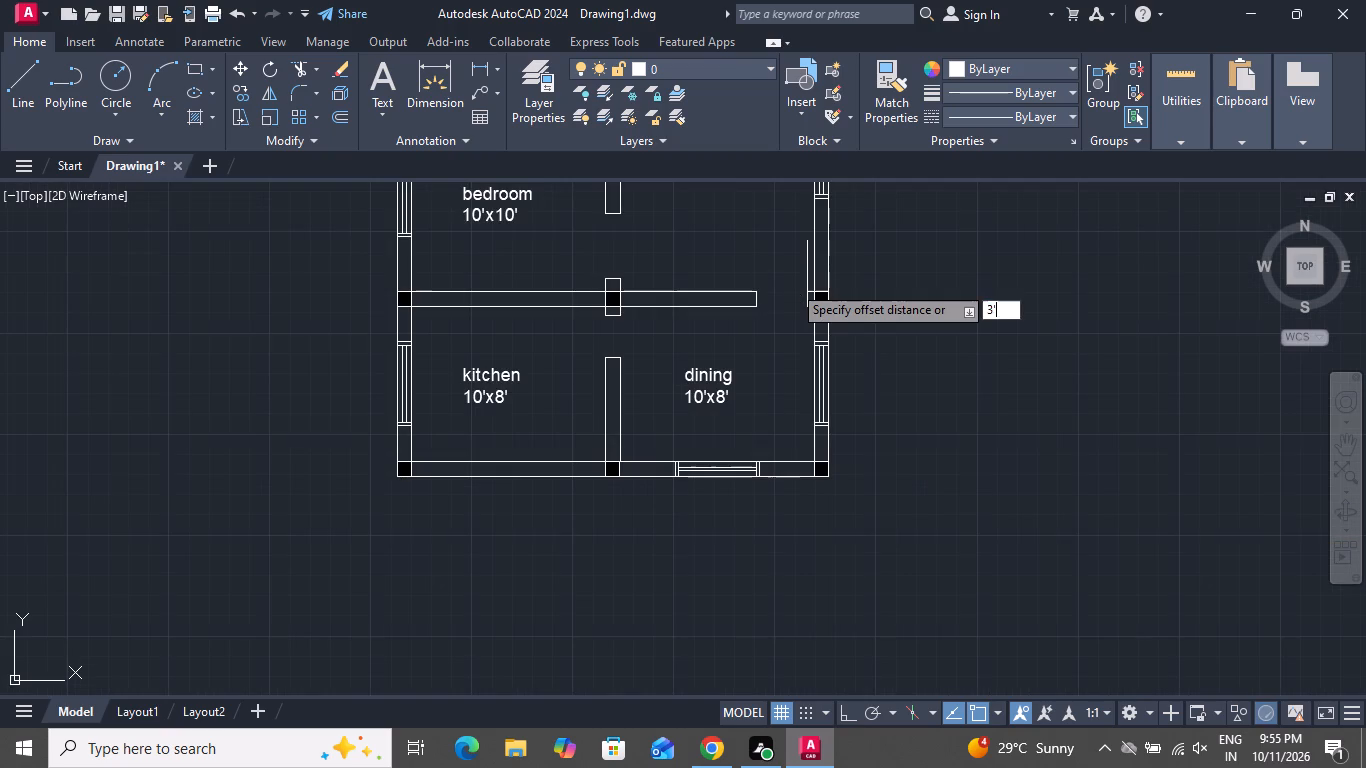
key(Return)
scroll(802, 291, up, 4)
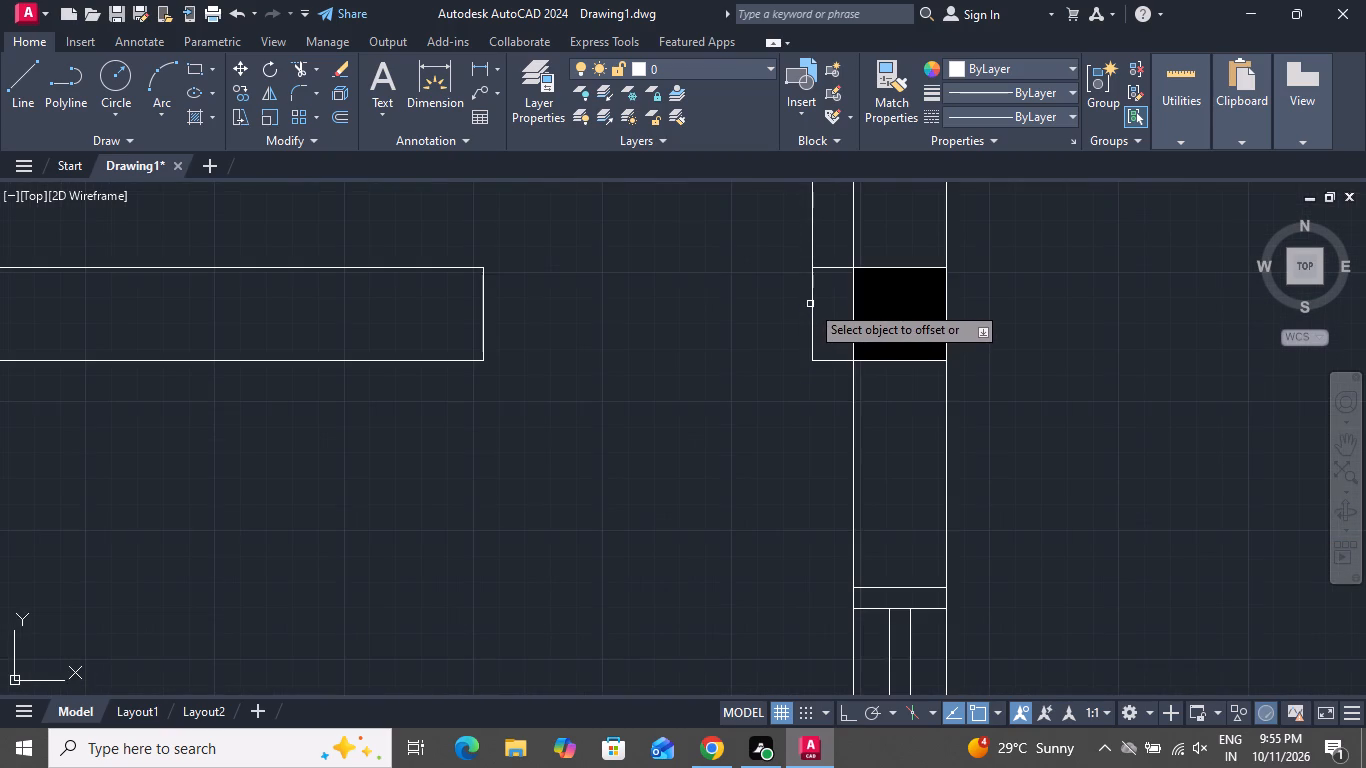
click(810, 304)
click(696, 311)
scroll(695, 374, down, 3)
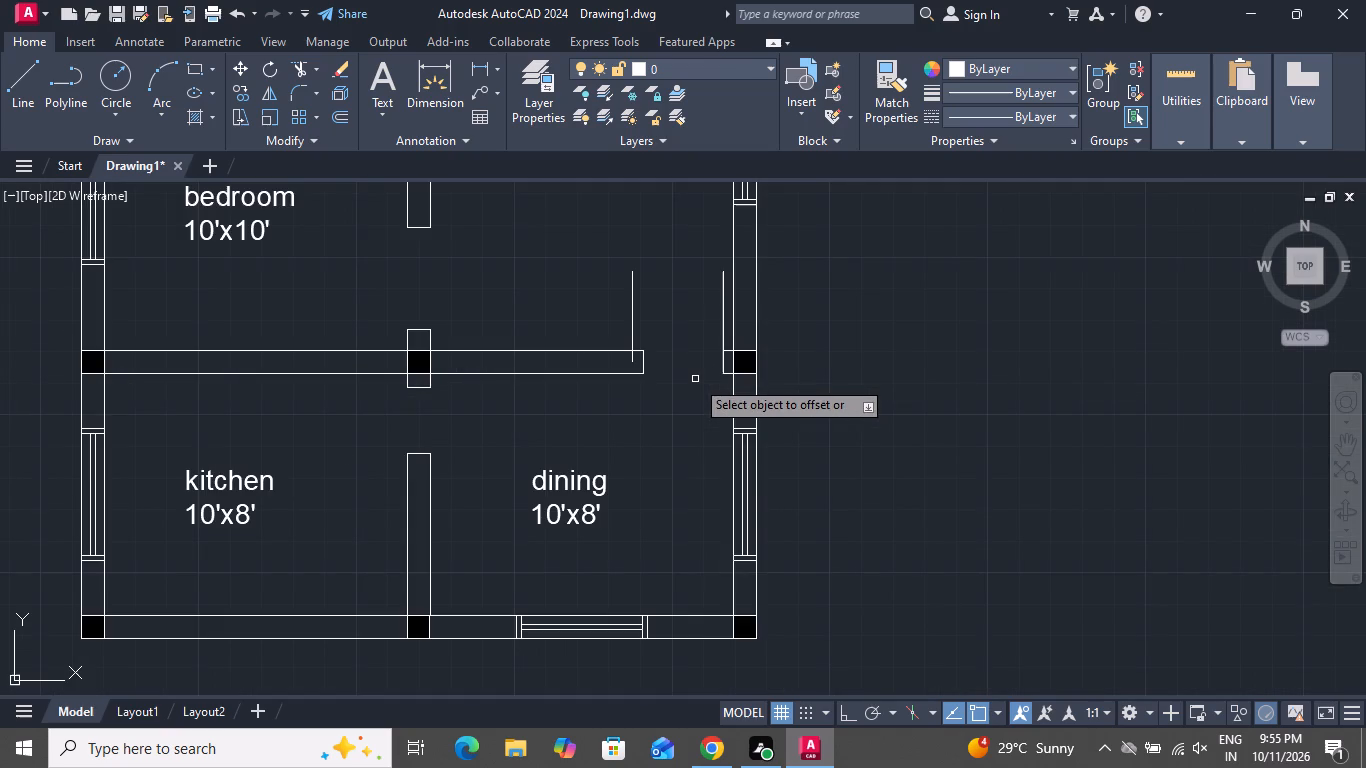
right_click(695, 379)
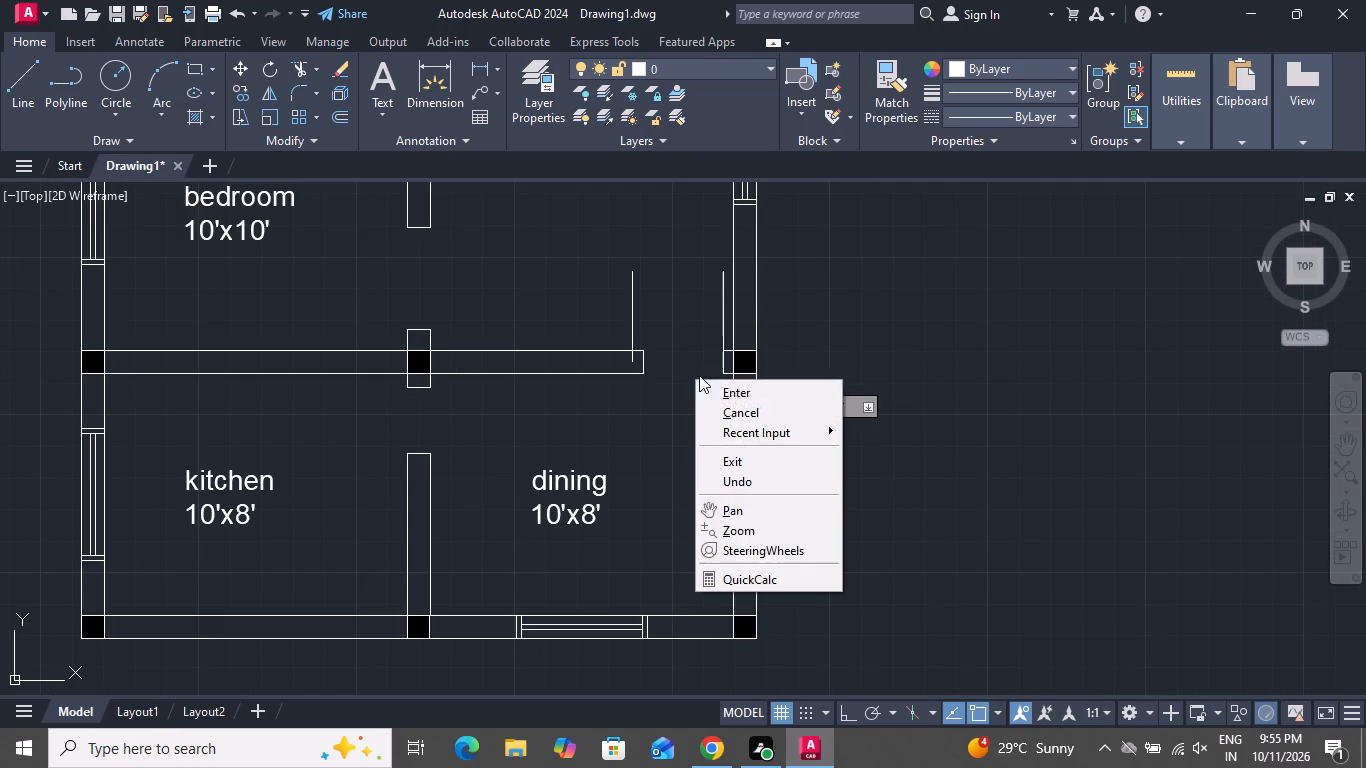
click(734, 410)
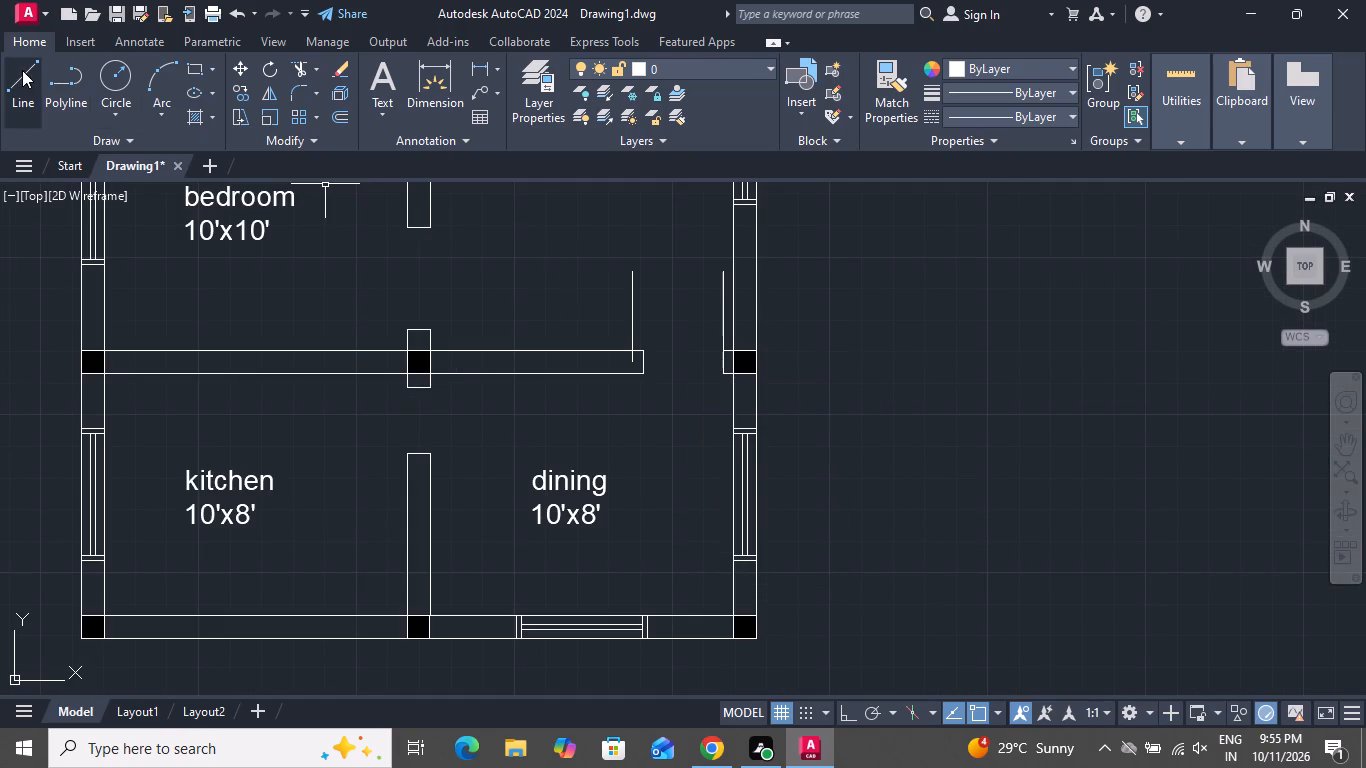
Draw a short vertical line from the offset line's lower end down to the dividing wall's lower line.
click(22, 70)
scroll(686, 368, up, 2)
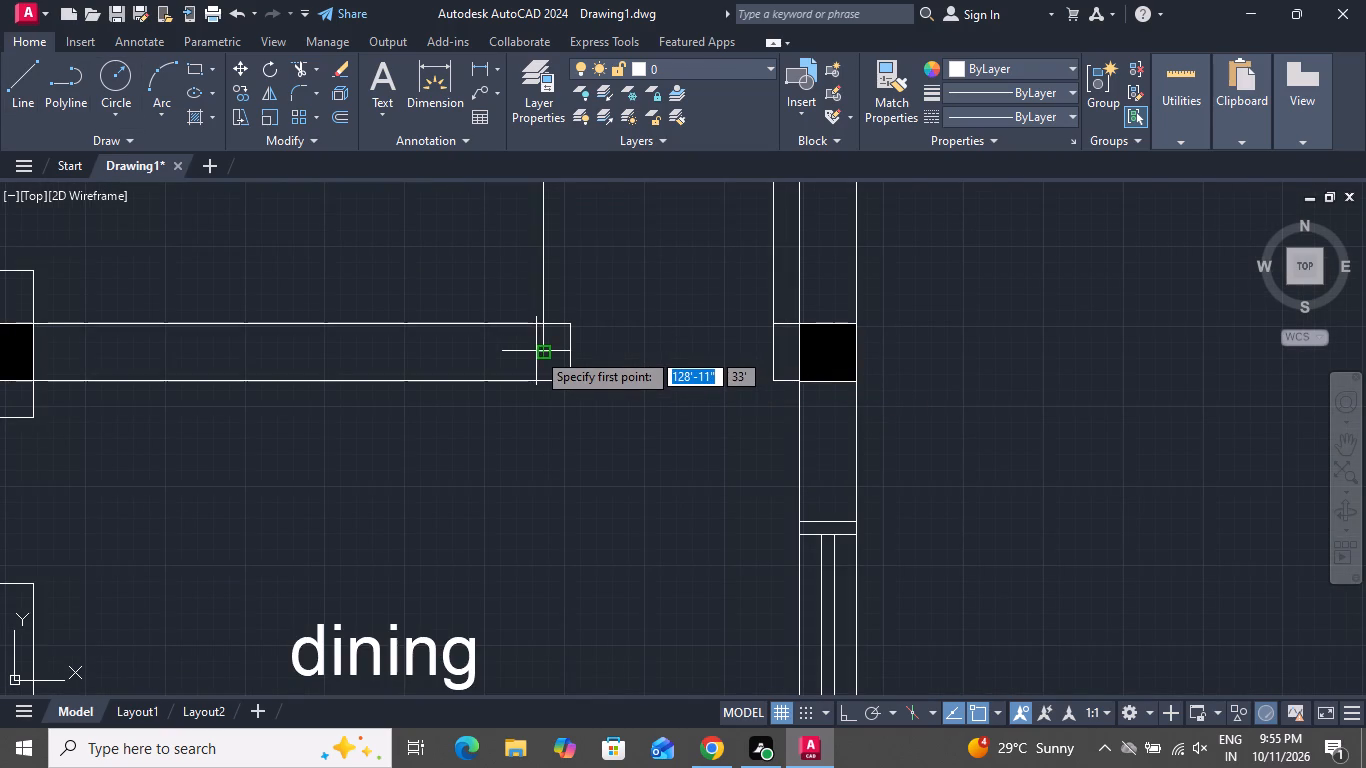
click(541, 351)
click(547, 378)
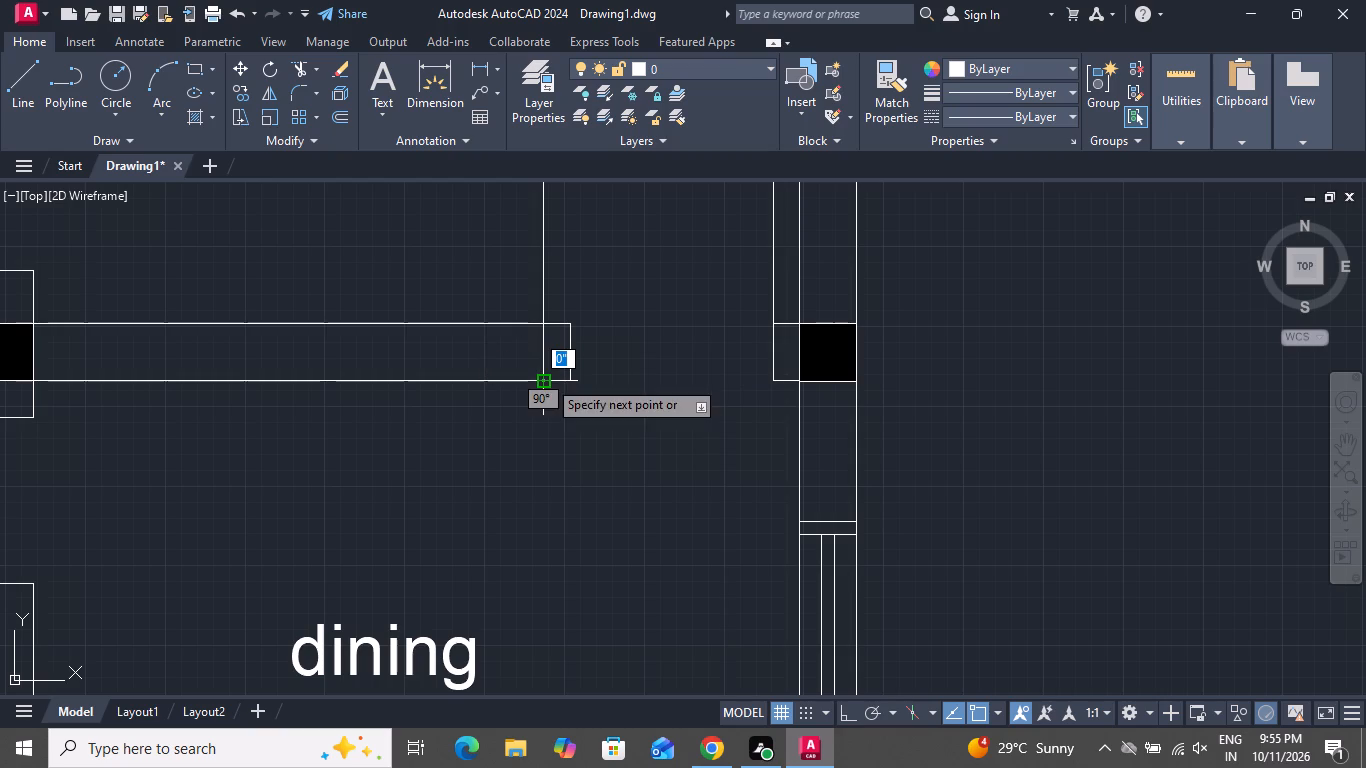
right_click(547, 379)
click(587, 416)
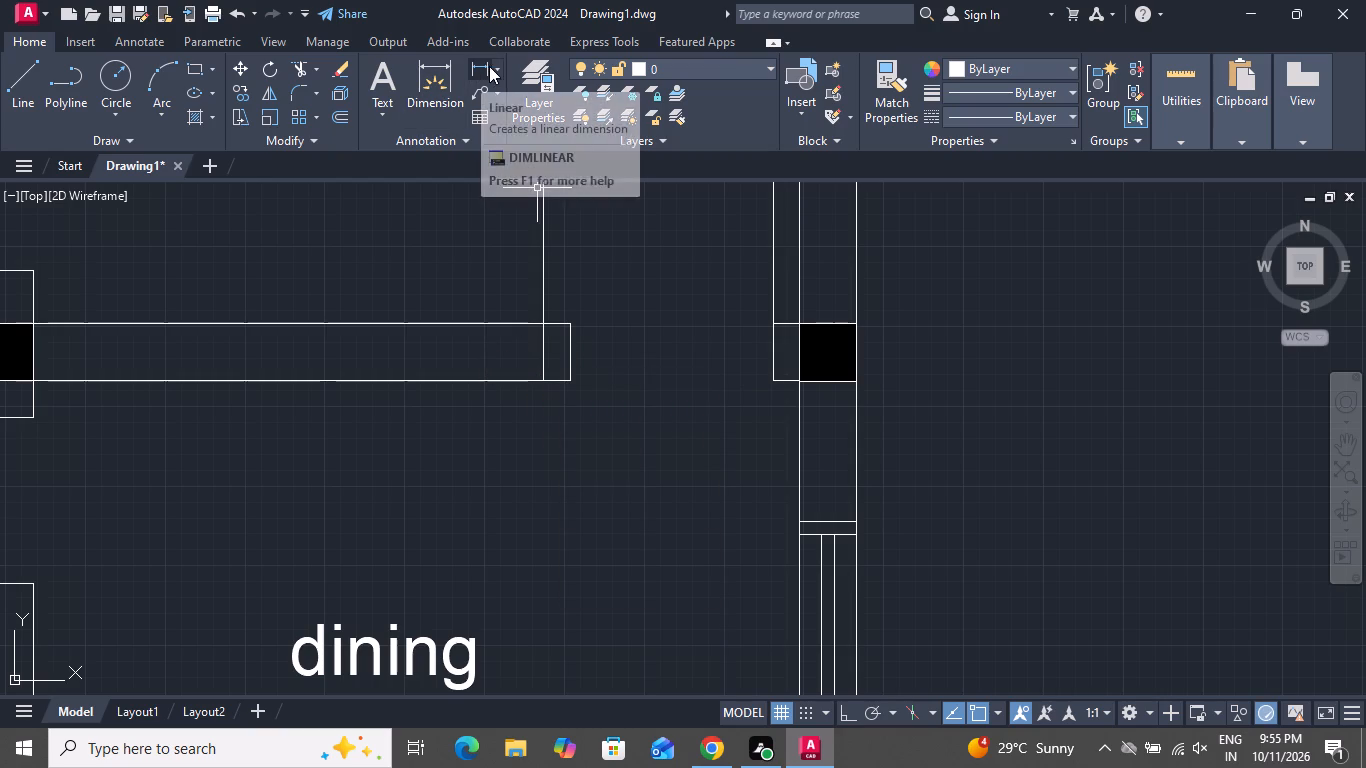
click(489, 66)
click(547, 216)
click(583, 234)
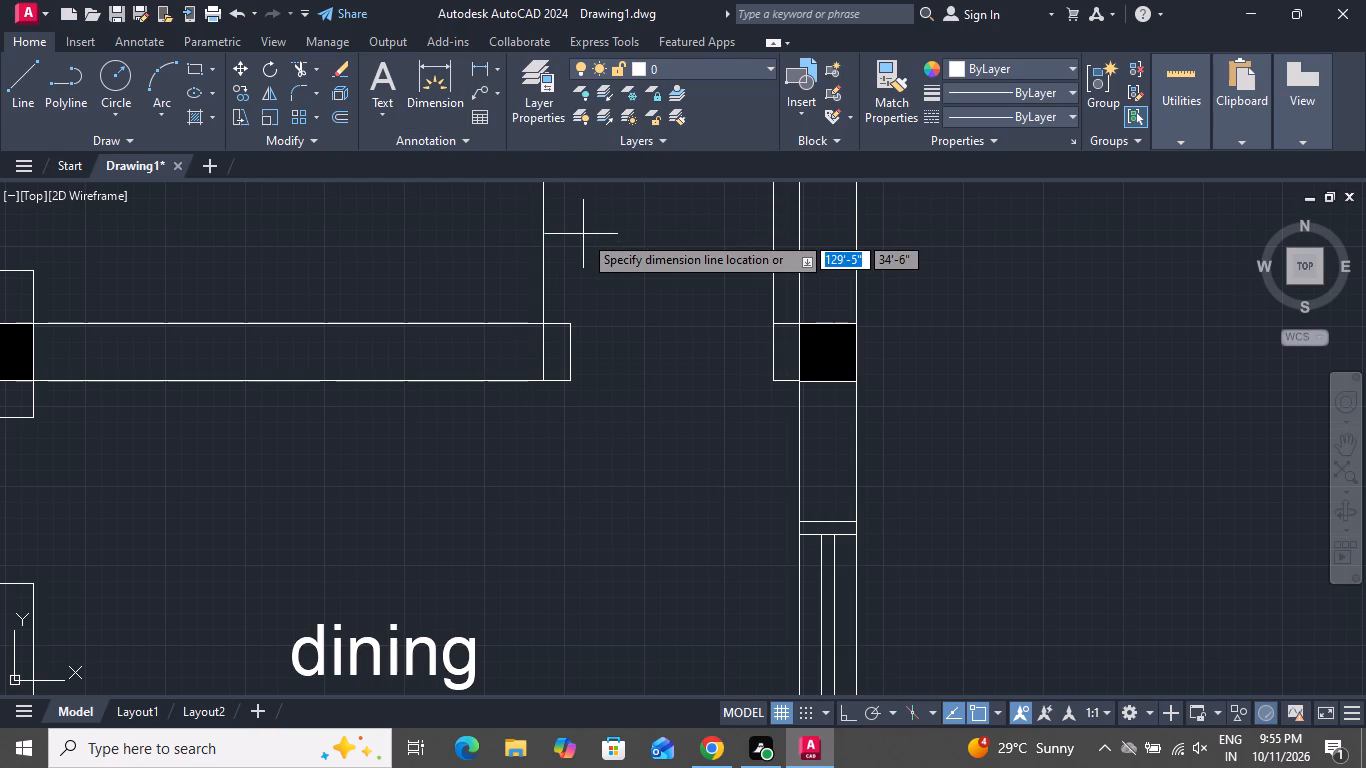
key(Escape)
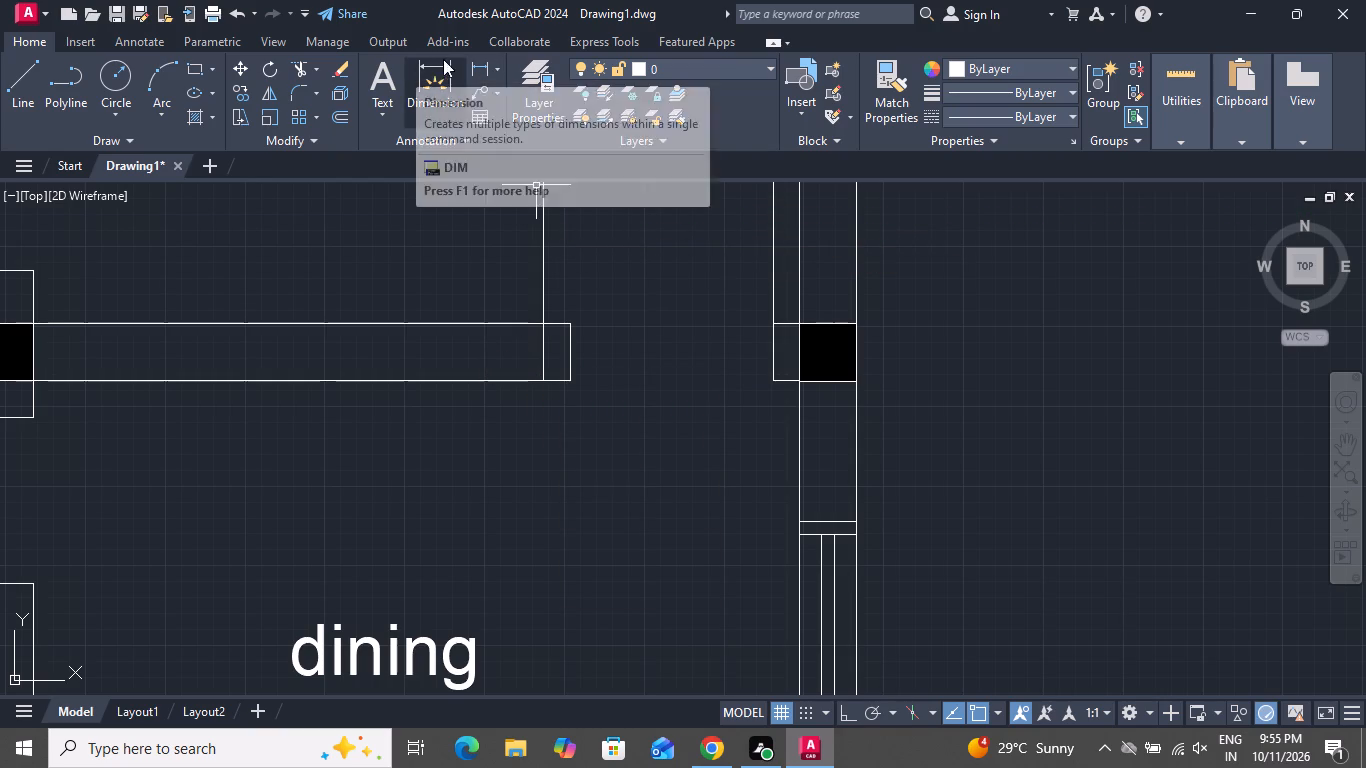
Trim the offset line above the hall–dining wall and the wall's leftover end beyond the new edge of the opening.
click(292, 66)
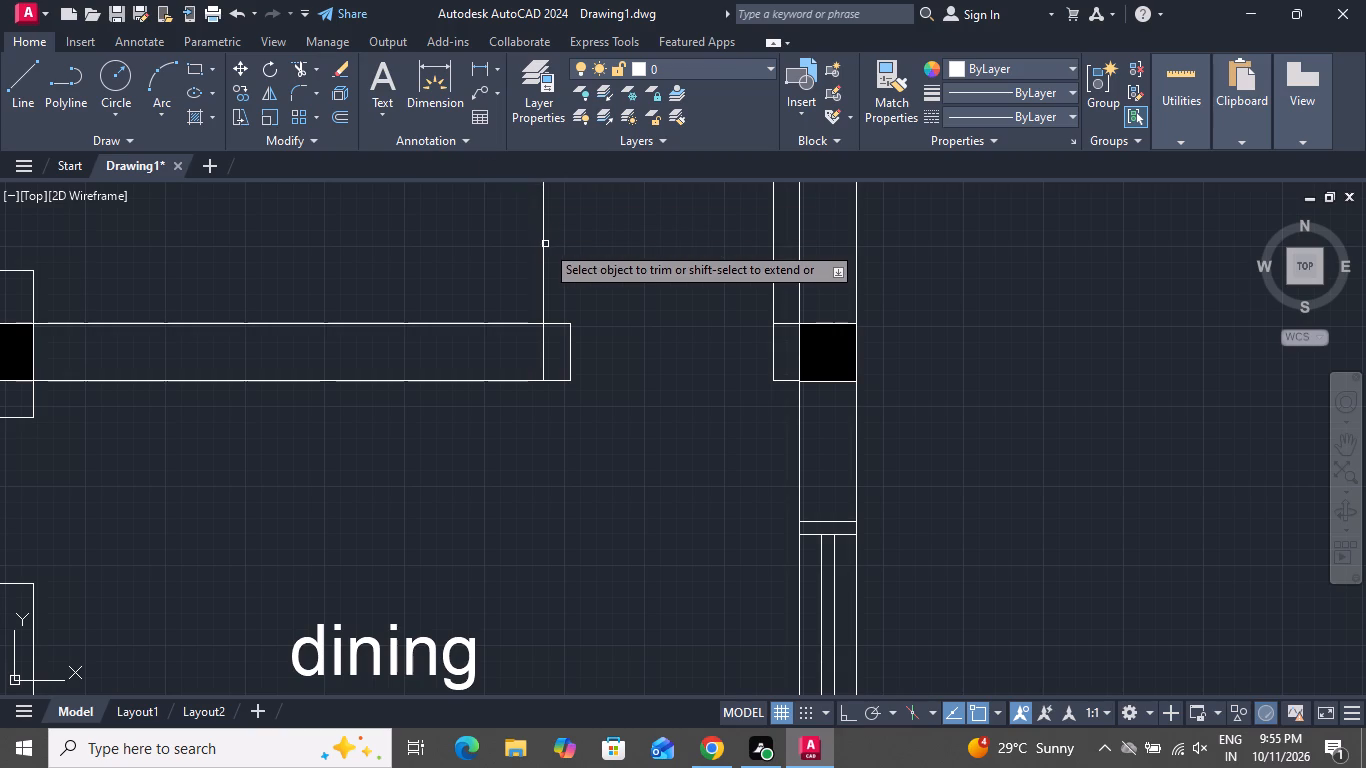
click(545, 244)
scroll(610, 312, down, 2)
right_click(623, 342)
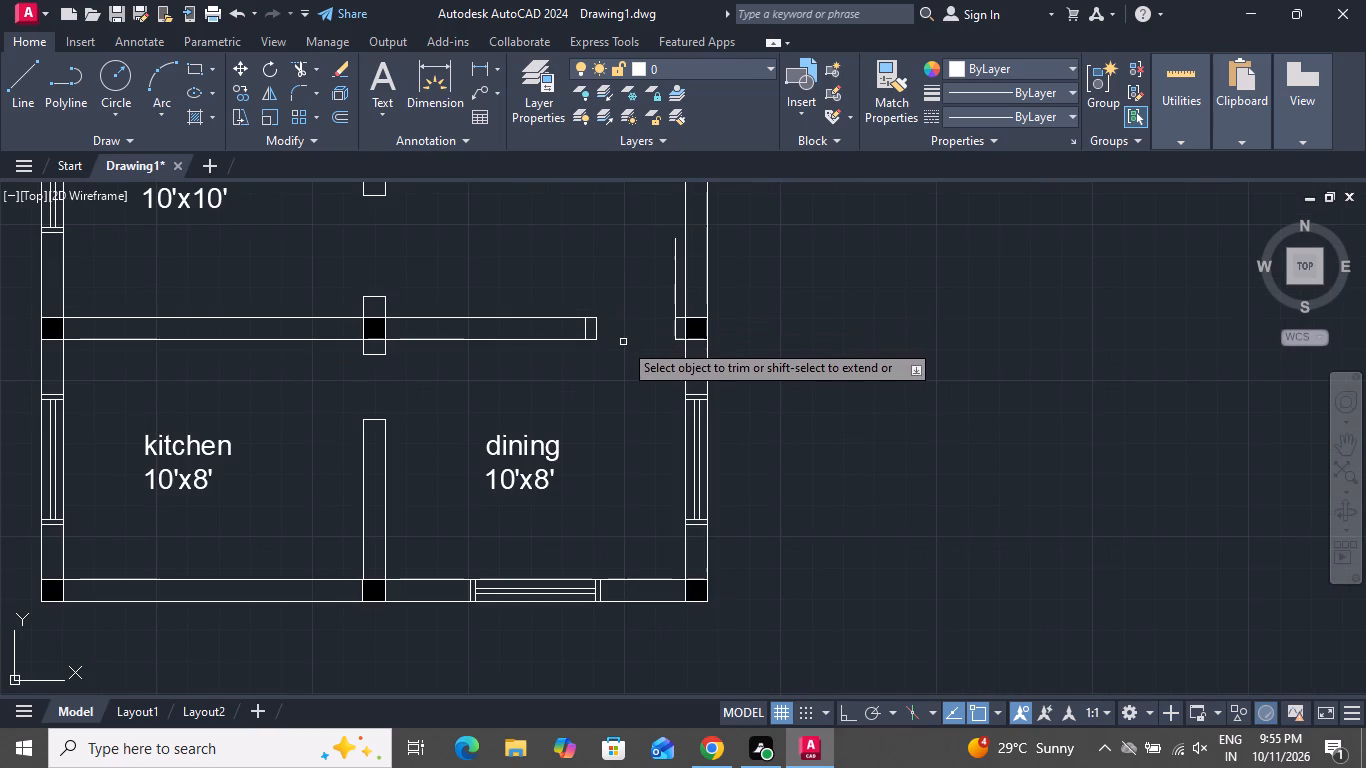
click(615, 270)
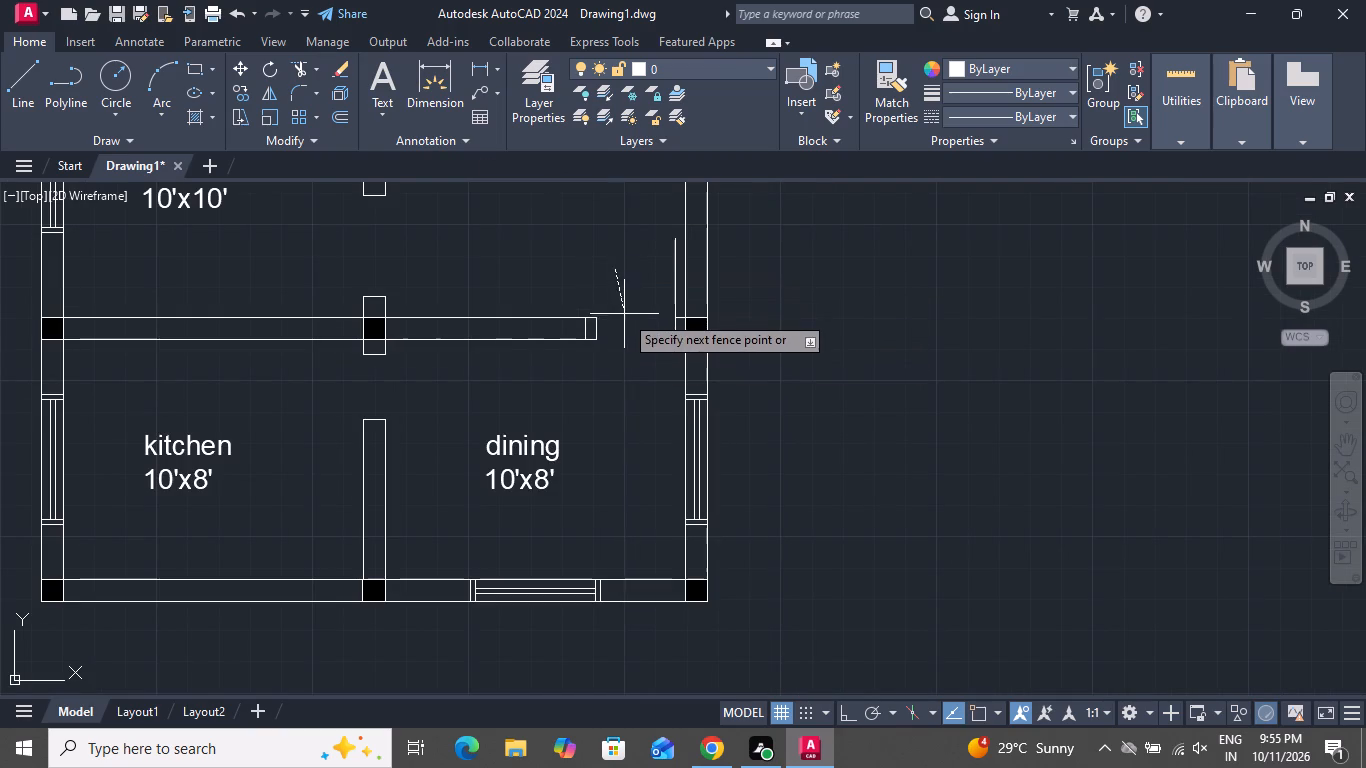
click(627, 315)
click(598, 317)
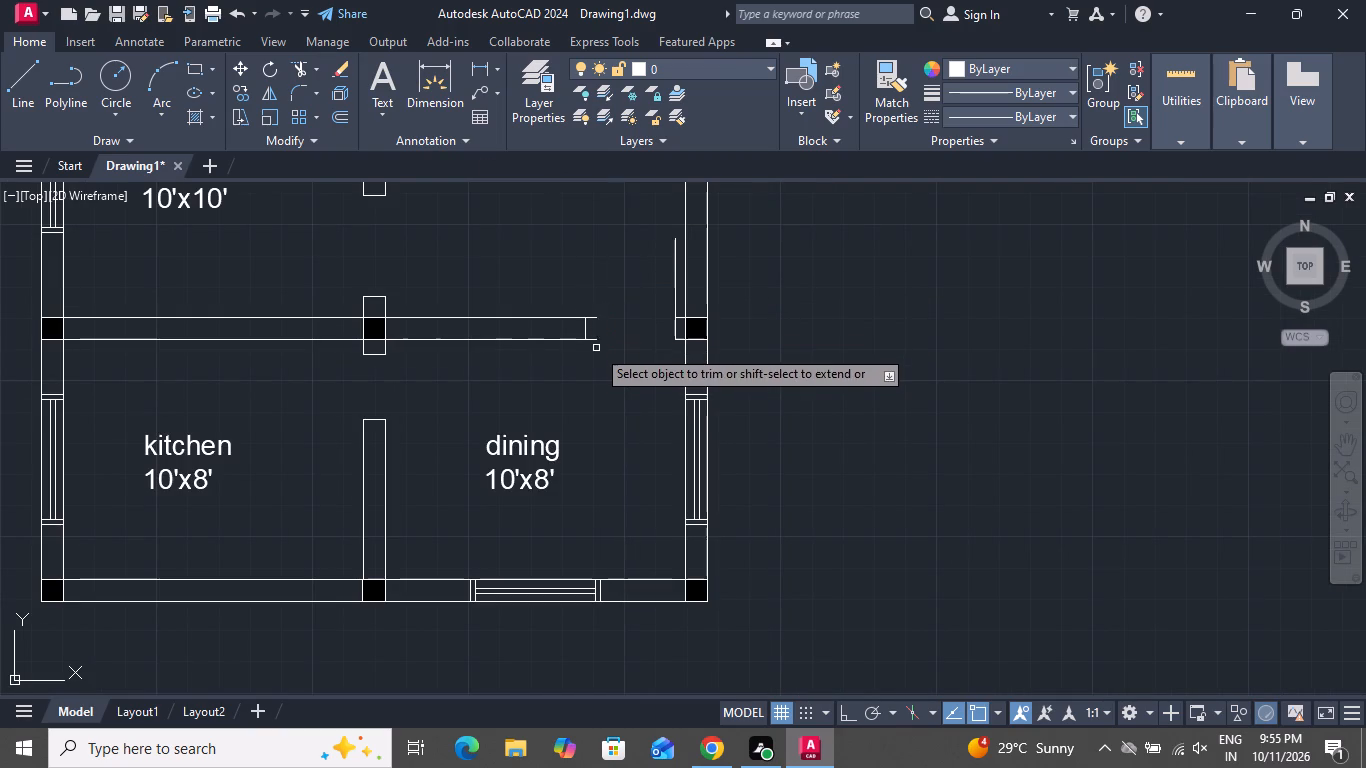
click(596, 348)
click(593, 300)
click(599, 320)
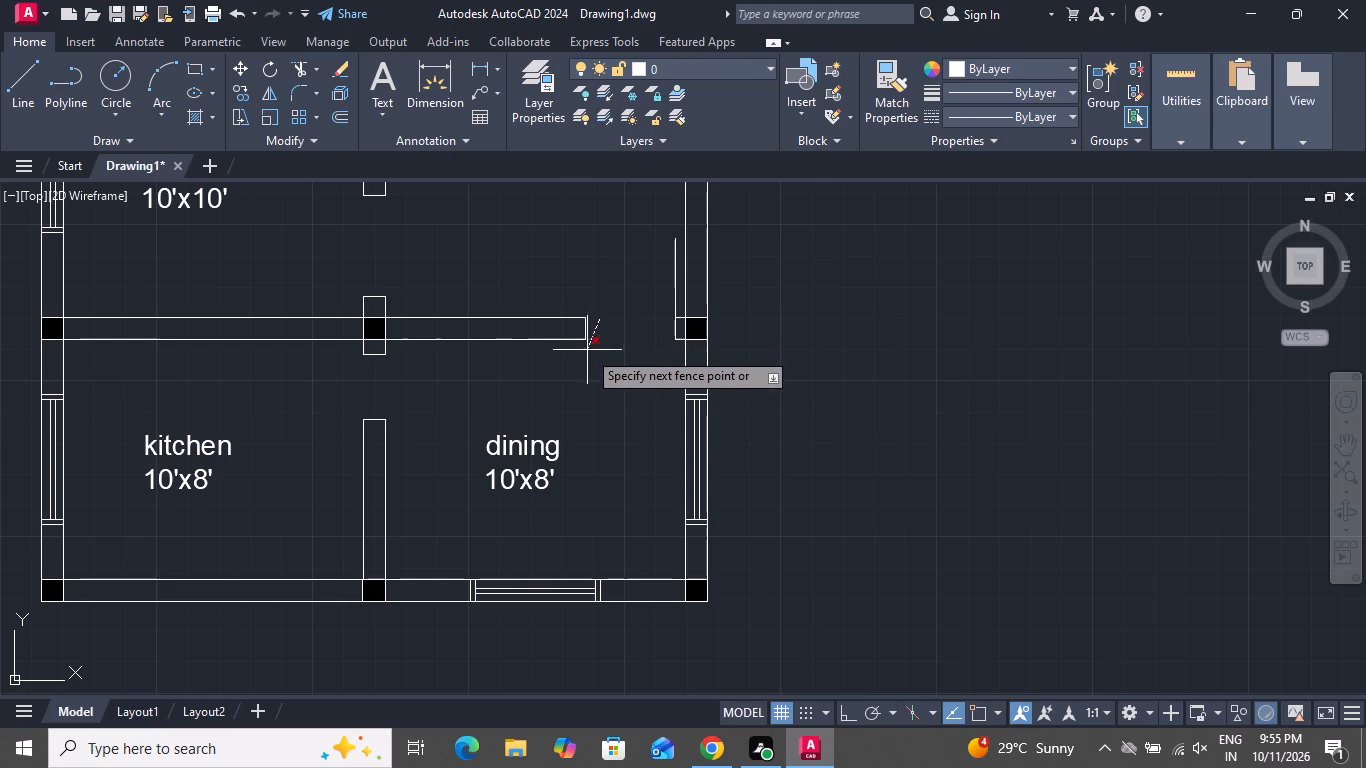
click(585, 356)
right_click(592, 354)
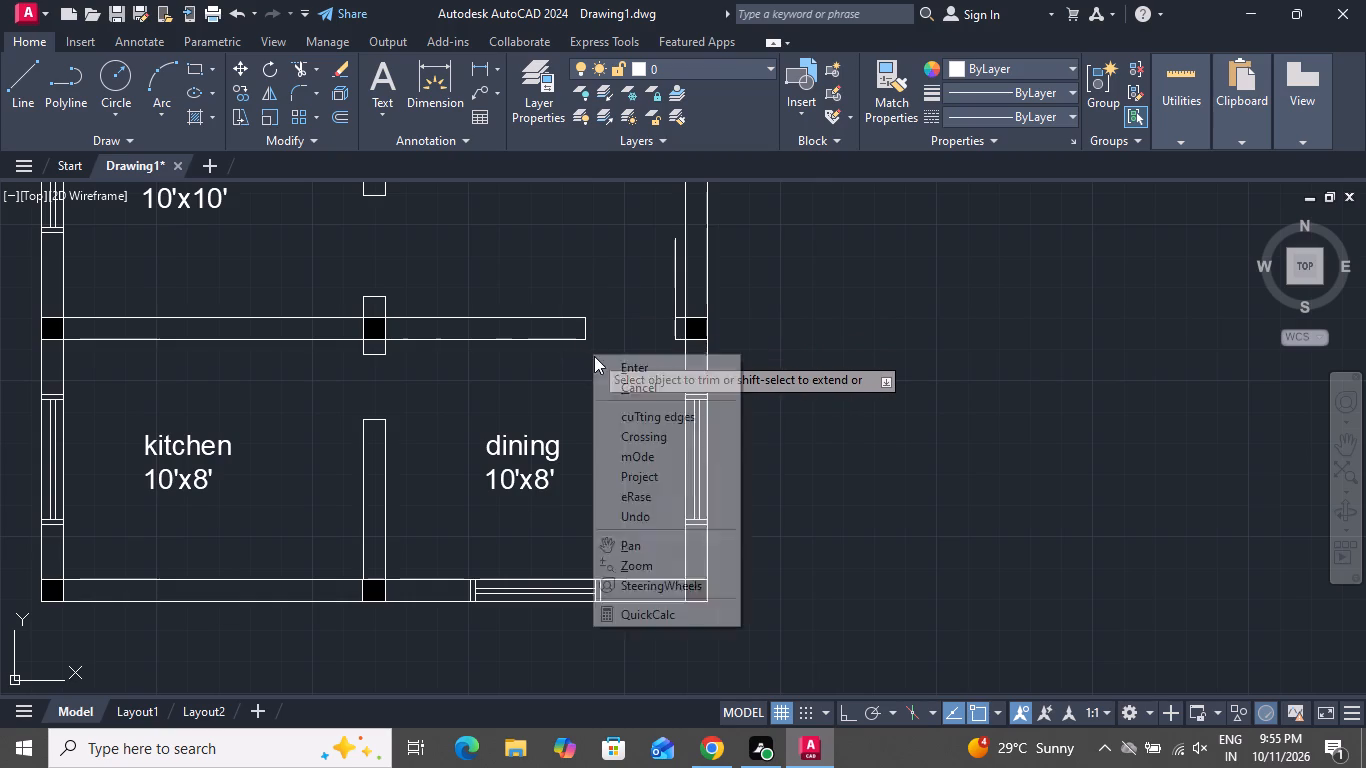
click(609, 380)
scroll(617, 357, down, 1)
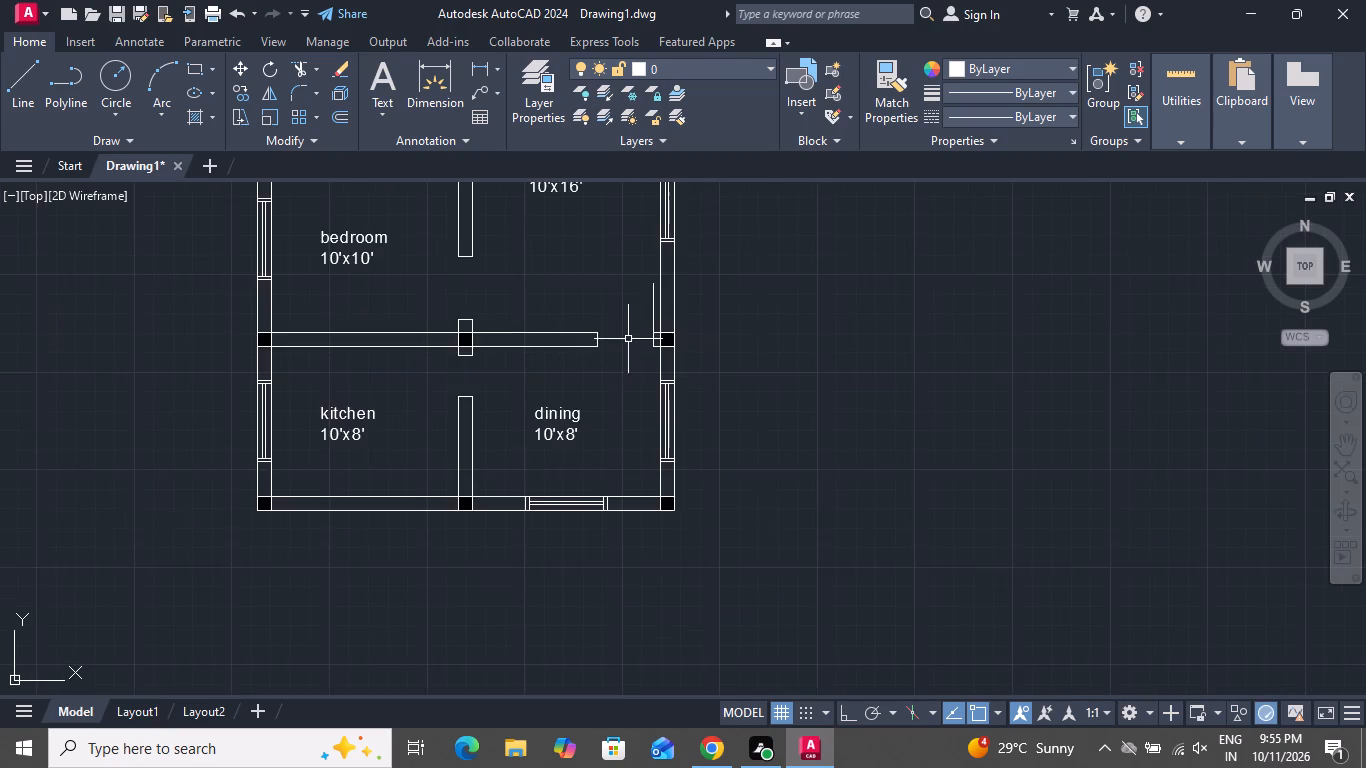
Offset the 3' vertical door line at the hall–dining opening by 2" to the left, toward the opening.
scroll(642, 278, up, 2)
key(o)
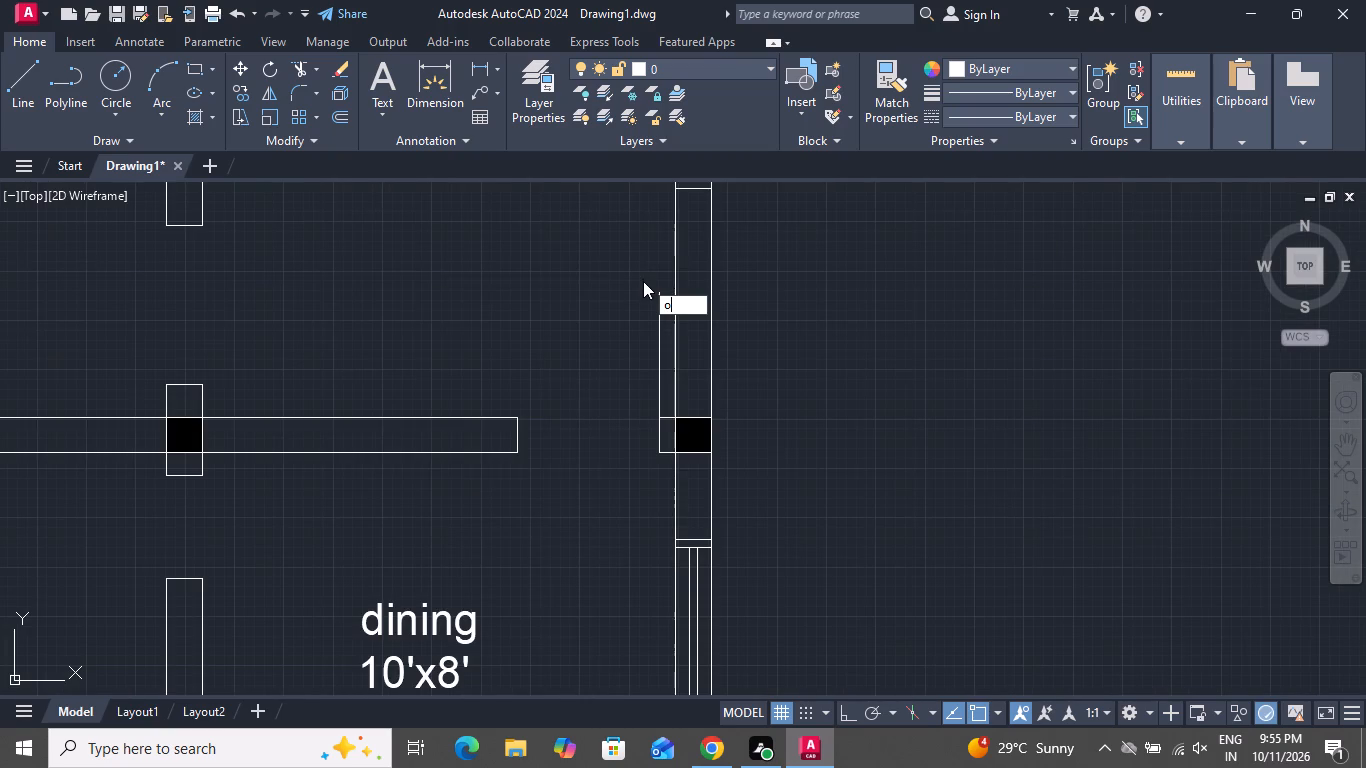
key(space)
key(2)
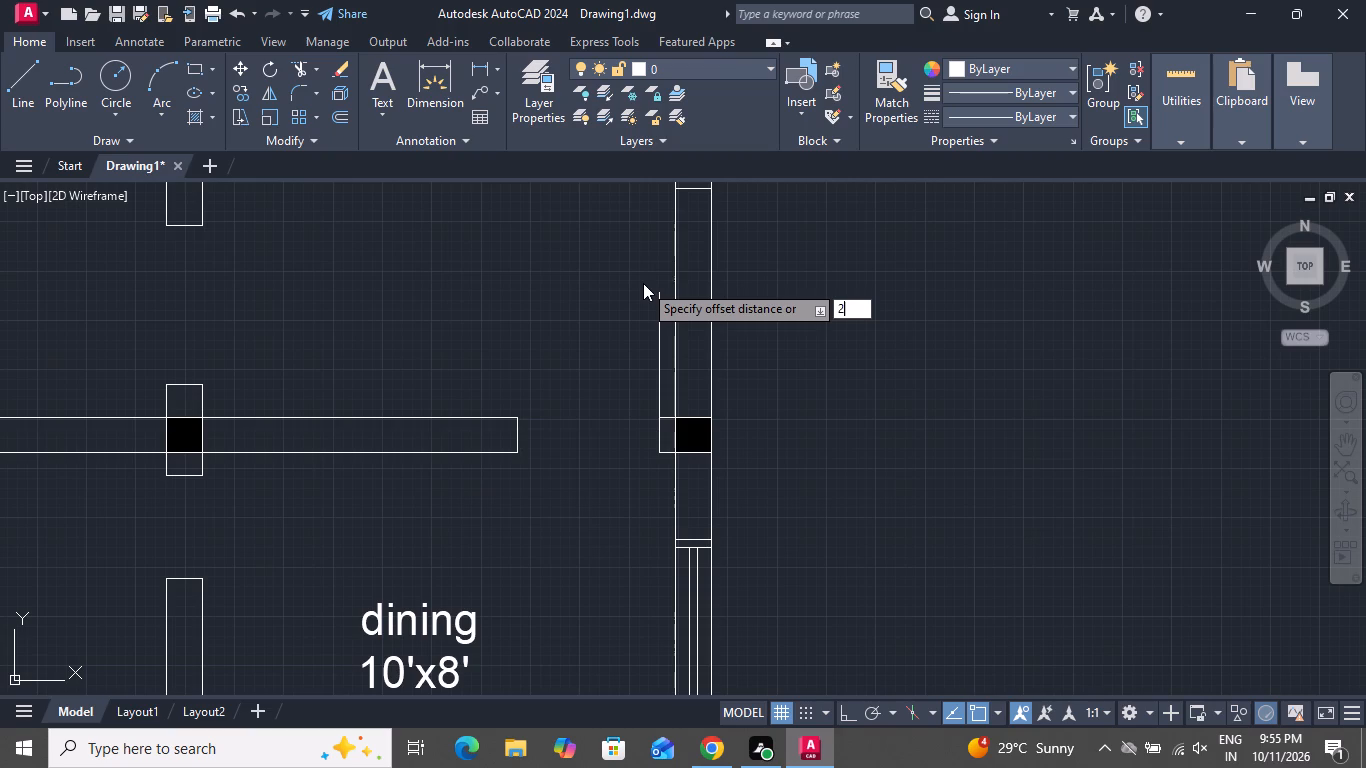
key(shift+quotedbl)
key(Return)
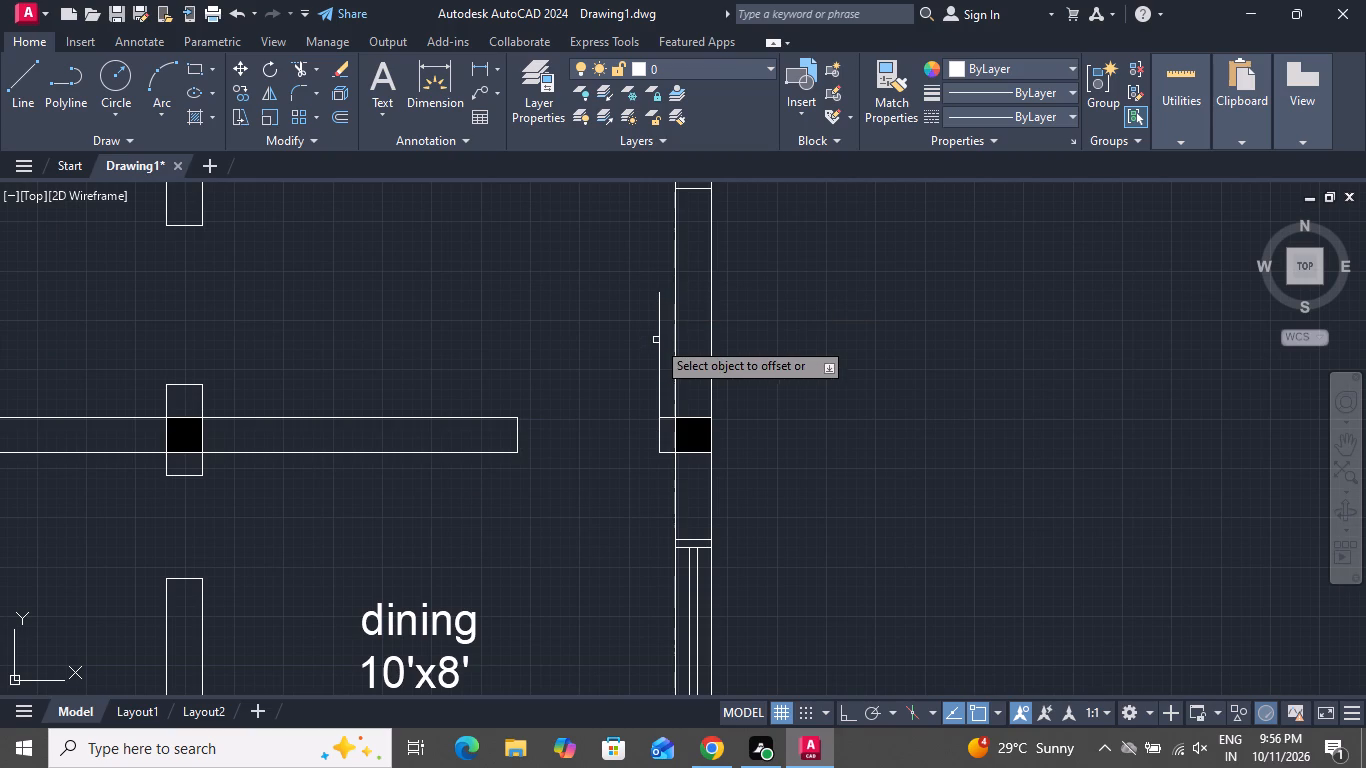
click(657, 338)
click(584, 352)
right_click(583, 350)
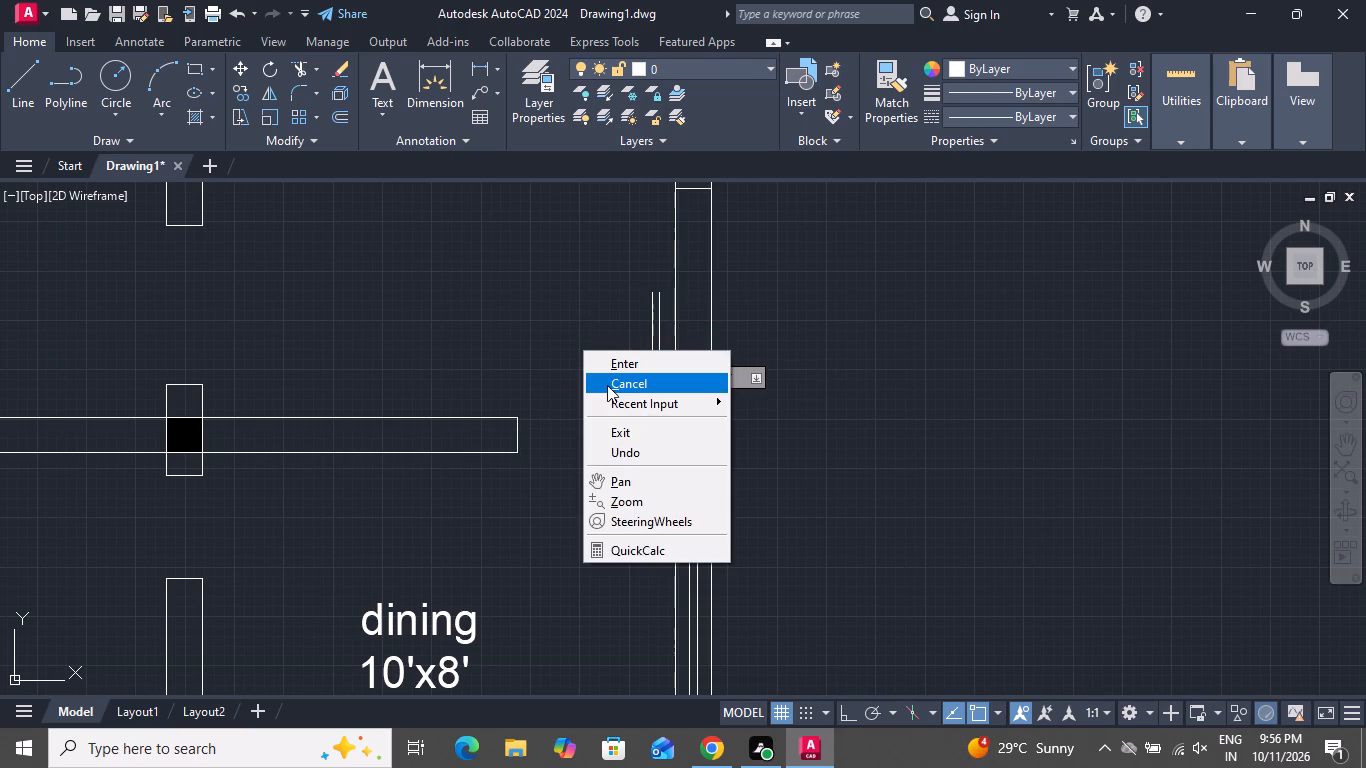
click(607, 385)
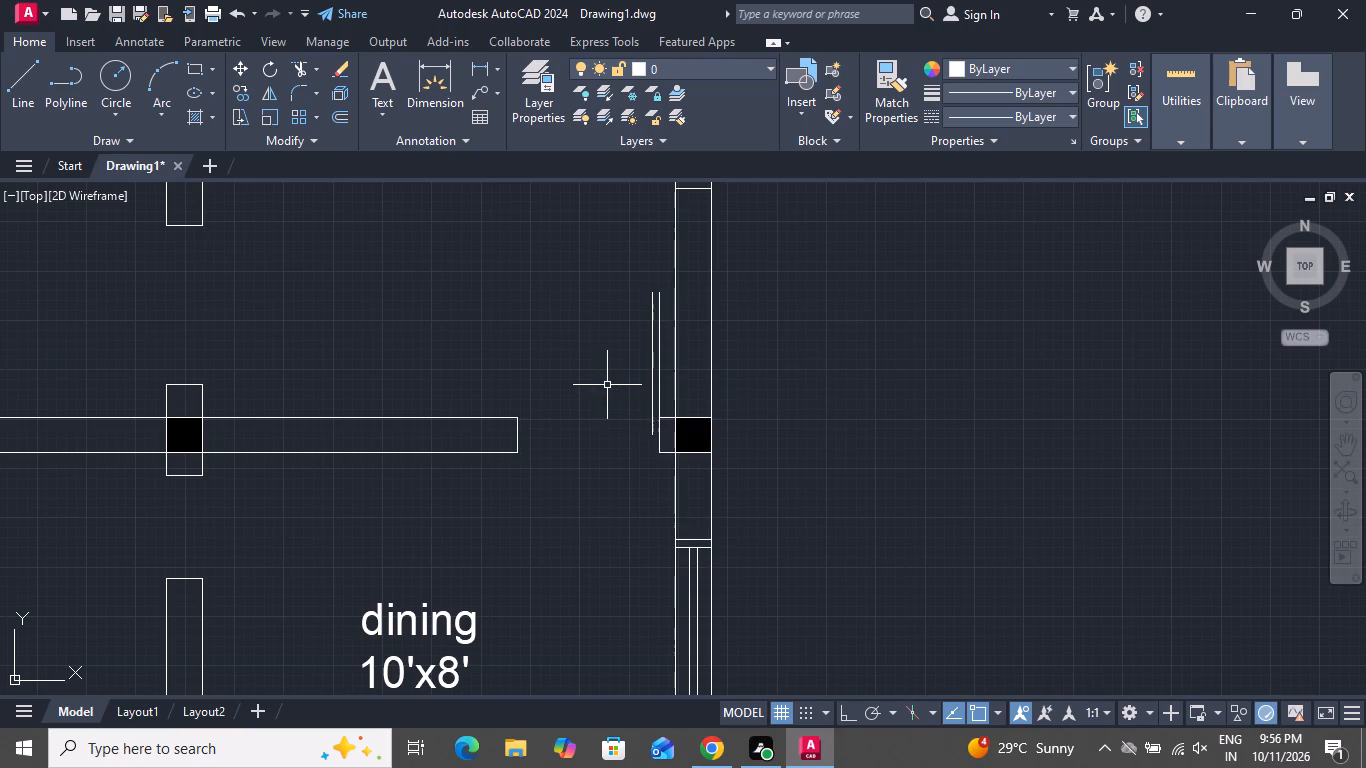
Draw the door swing as a three-point arc from the midpoint of the dividing wall's end through the offset line's top to the original door line's top.
text(a)
key(space)
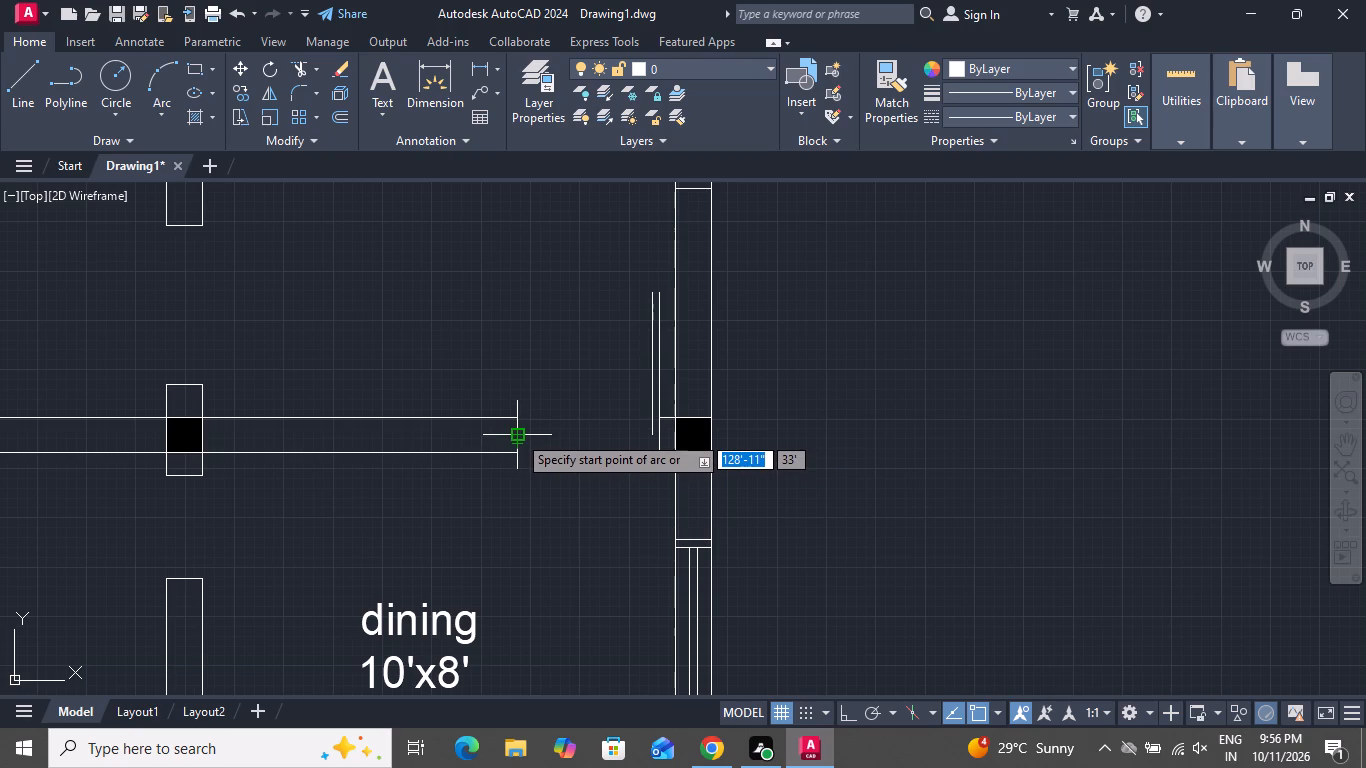
click(517, 439)
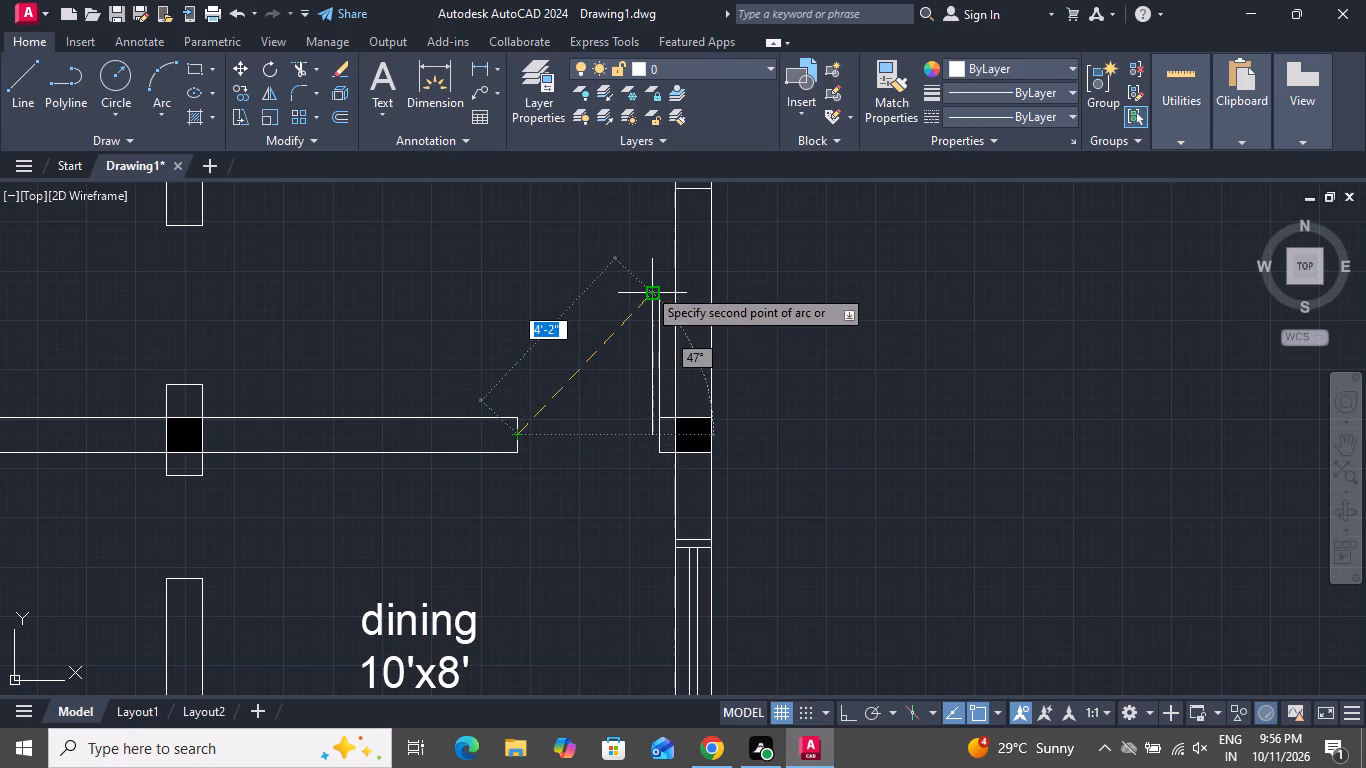
scroll(643, 295, up, 4)
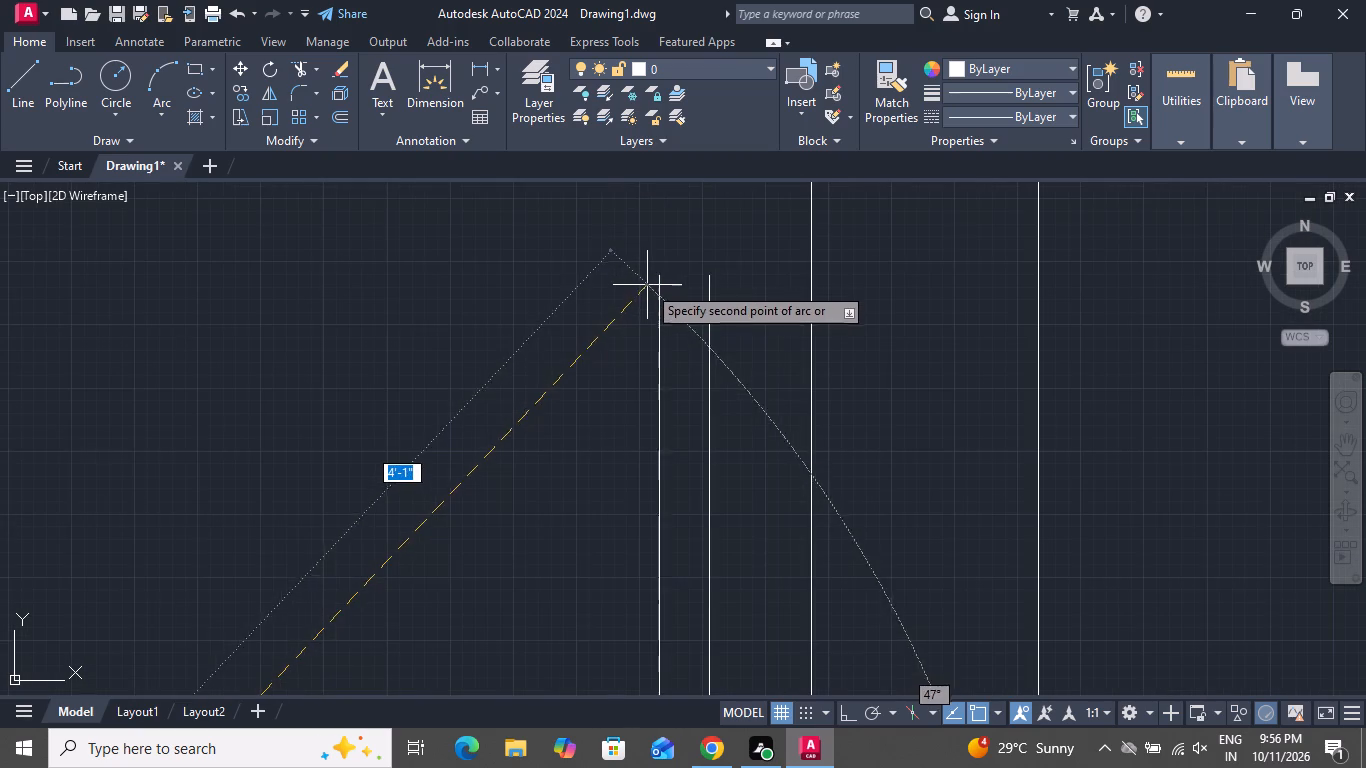
click(658, 272)
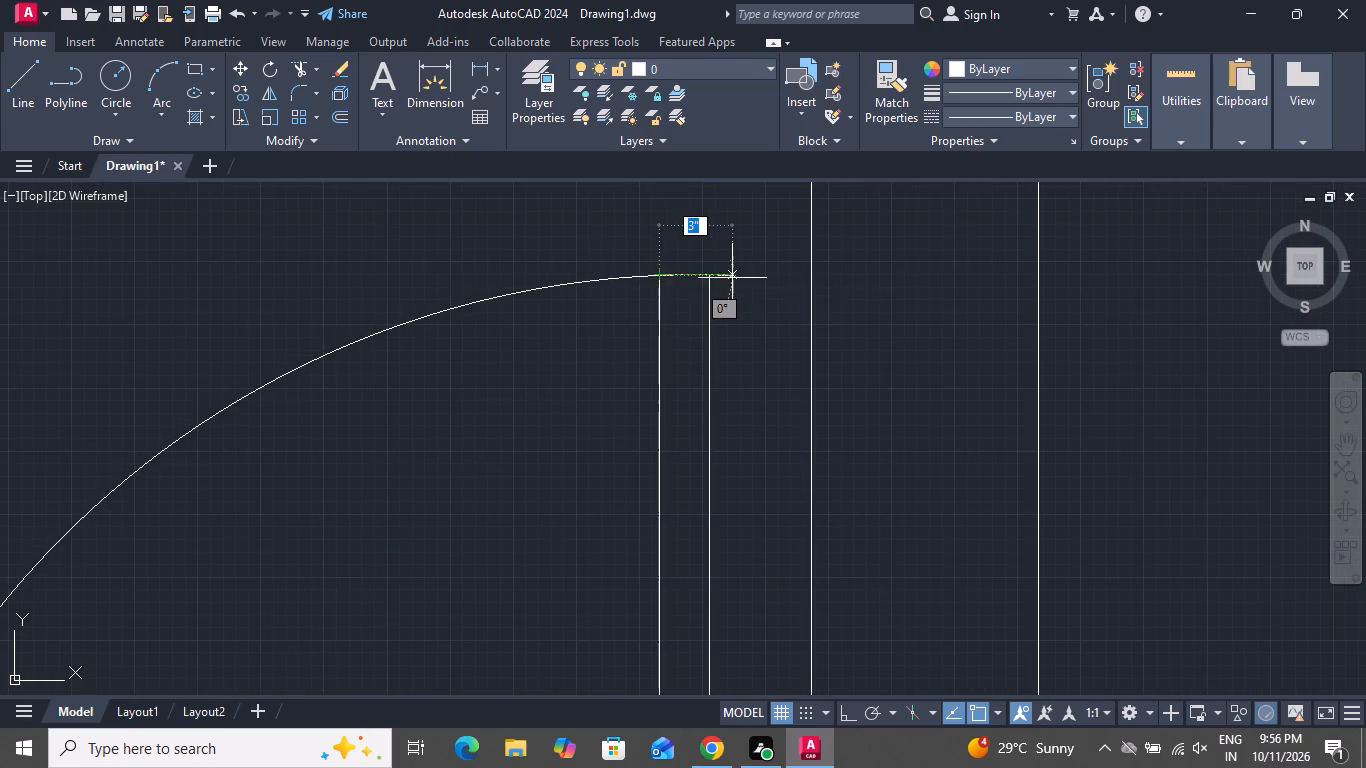
click(705, 273)
scroll(415, 470, down, 1)
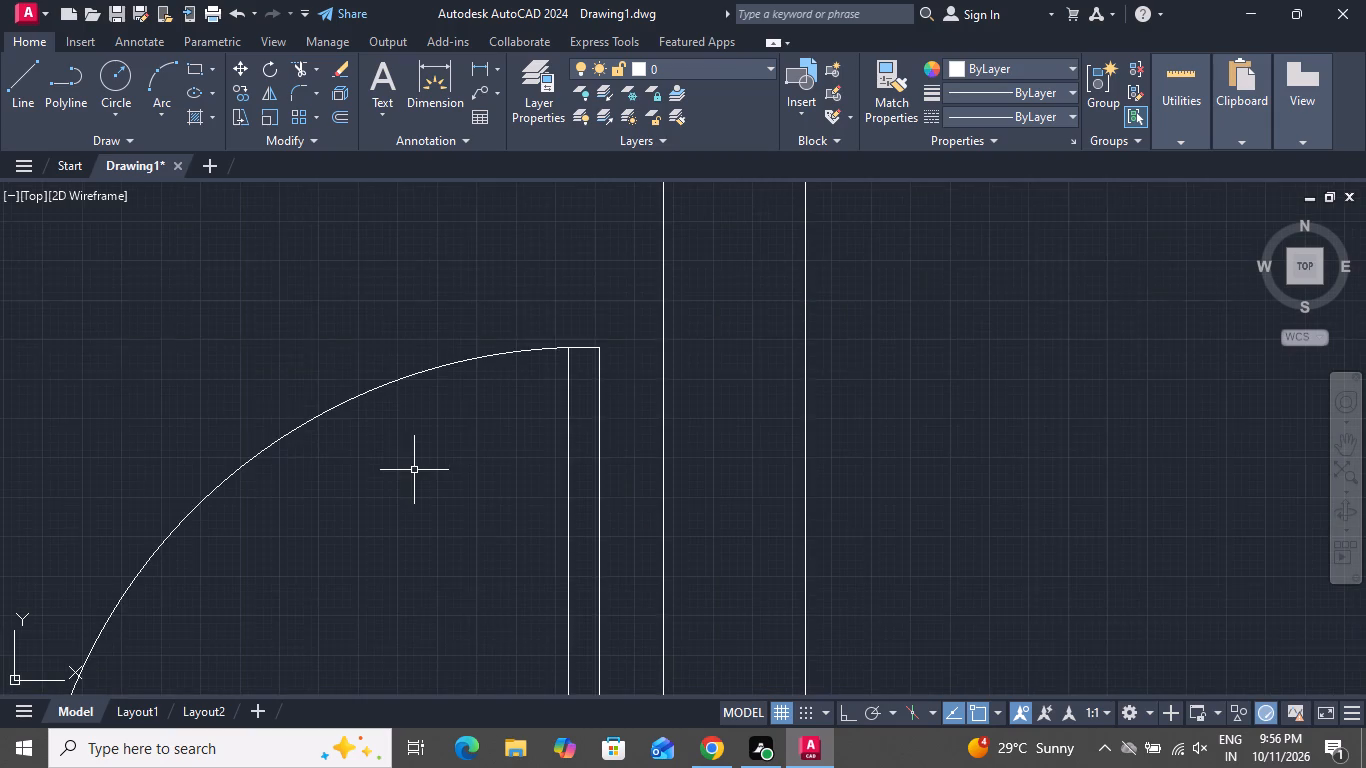
scroll(414, 466, down, 4)
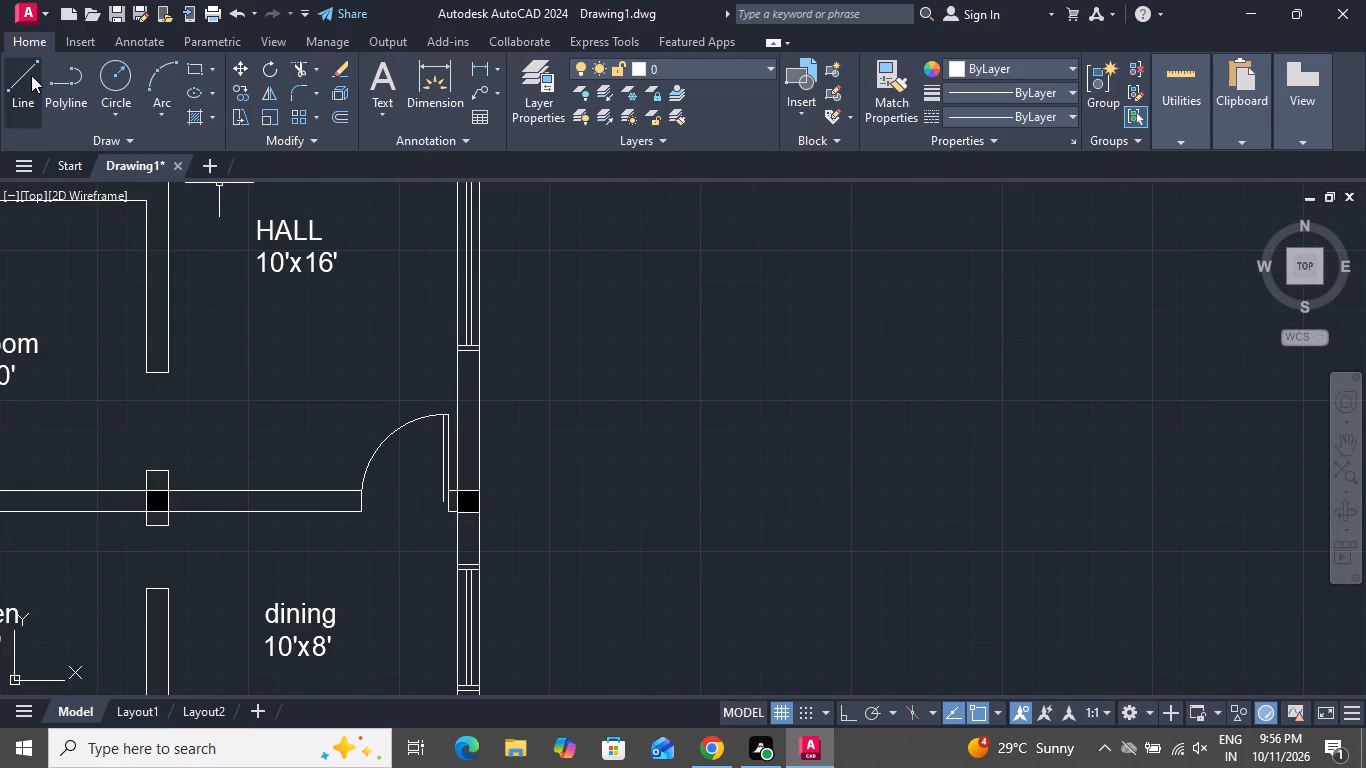
Draw a 2" horizontal line closing the bottom of the hall–dining door leaf between its two vertical lines.
click(31, 75)
scroll(430, 477, up, 5)
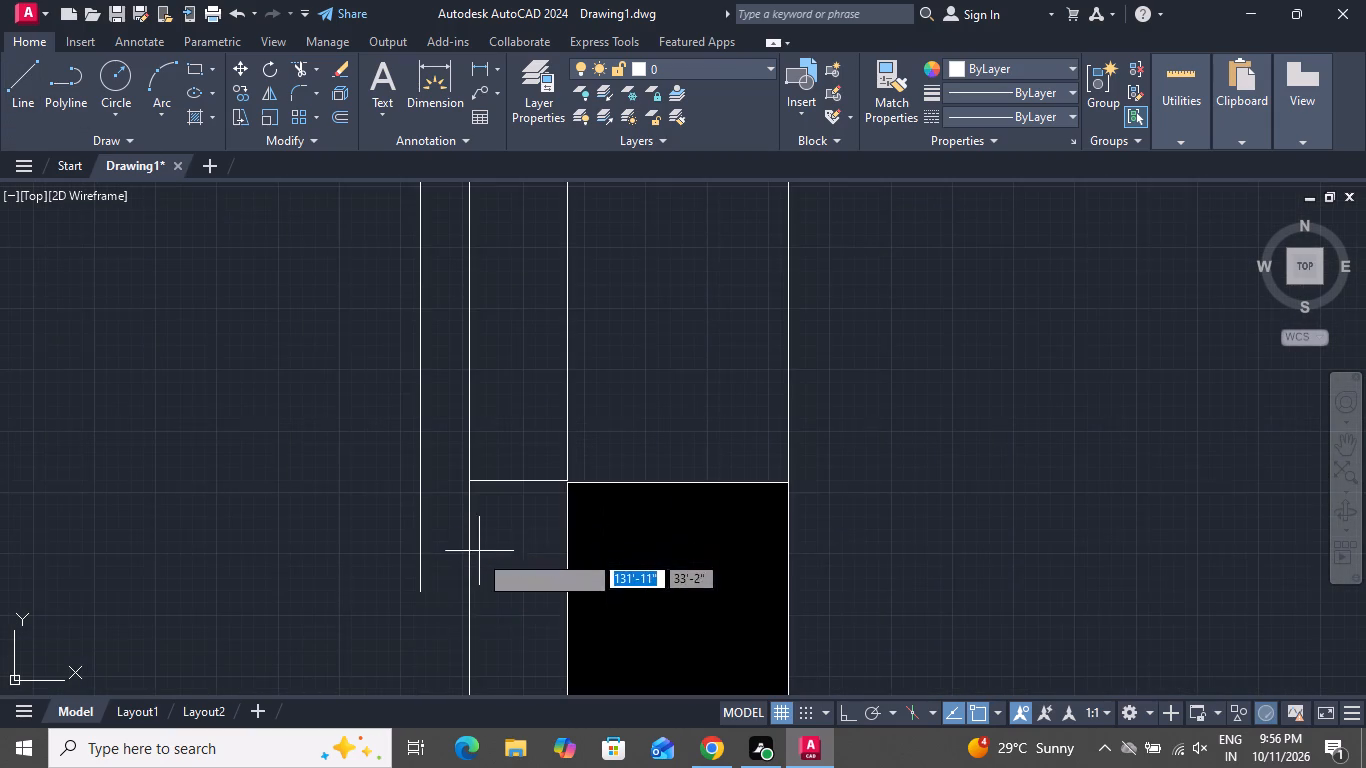
click(423, 590)
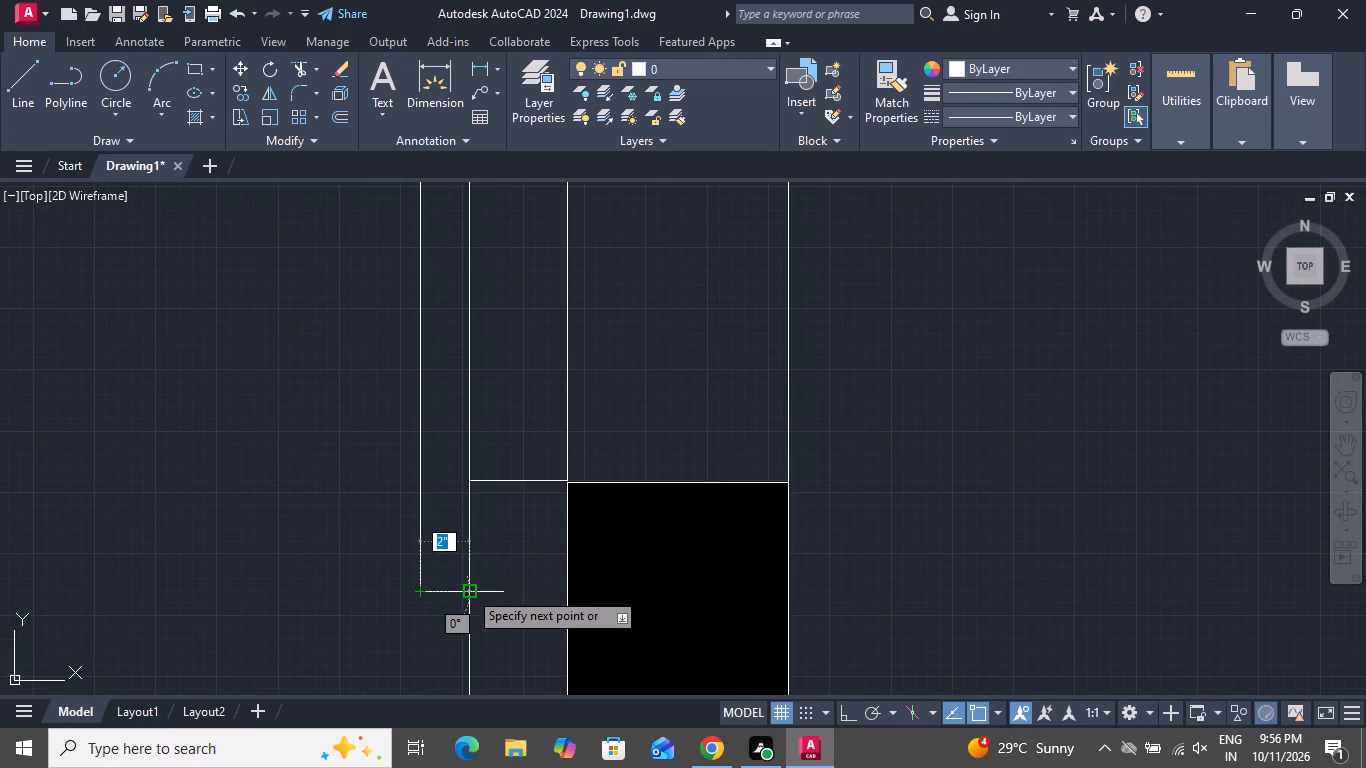
click(468, 590)
right_click(468, 588)
click(489, 394)
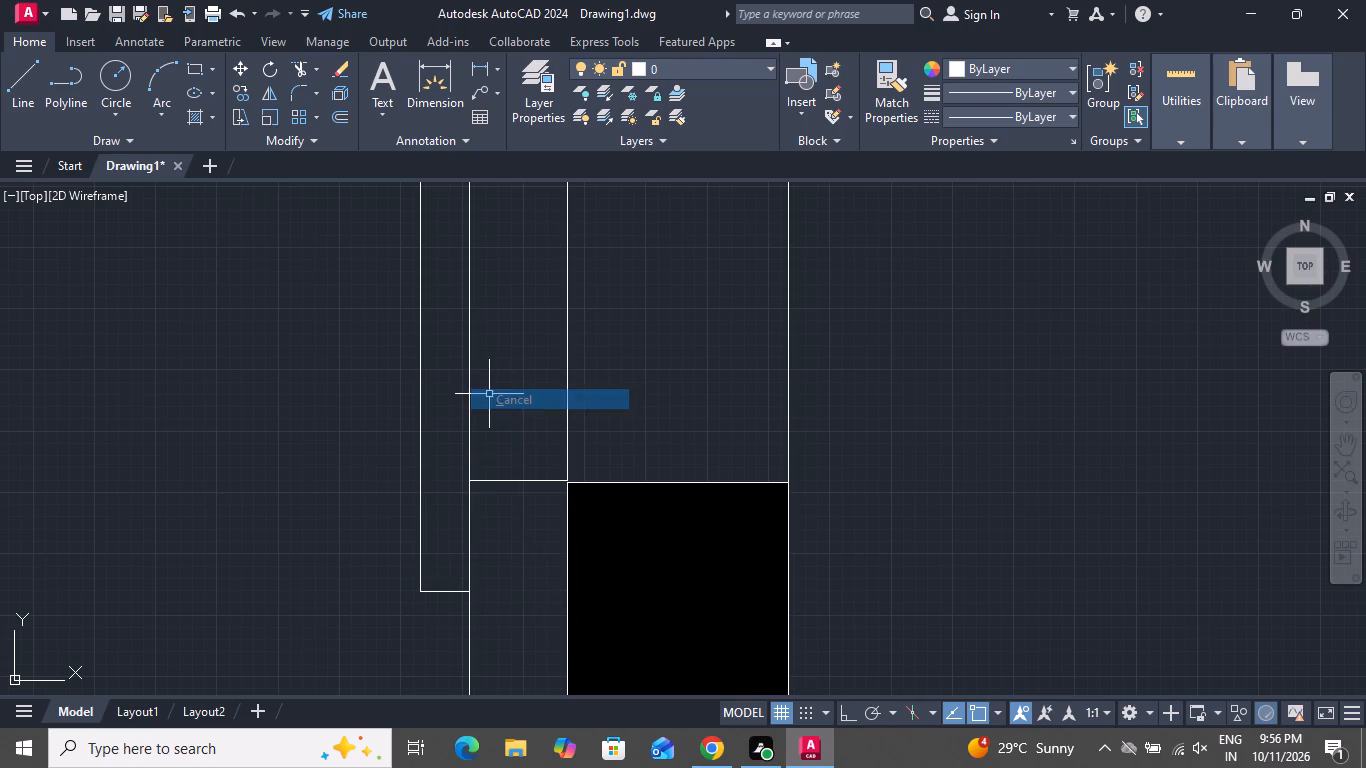
scroll(493, 404, down, 2)
scroll(576, 479, down, 2)
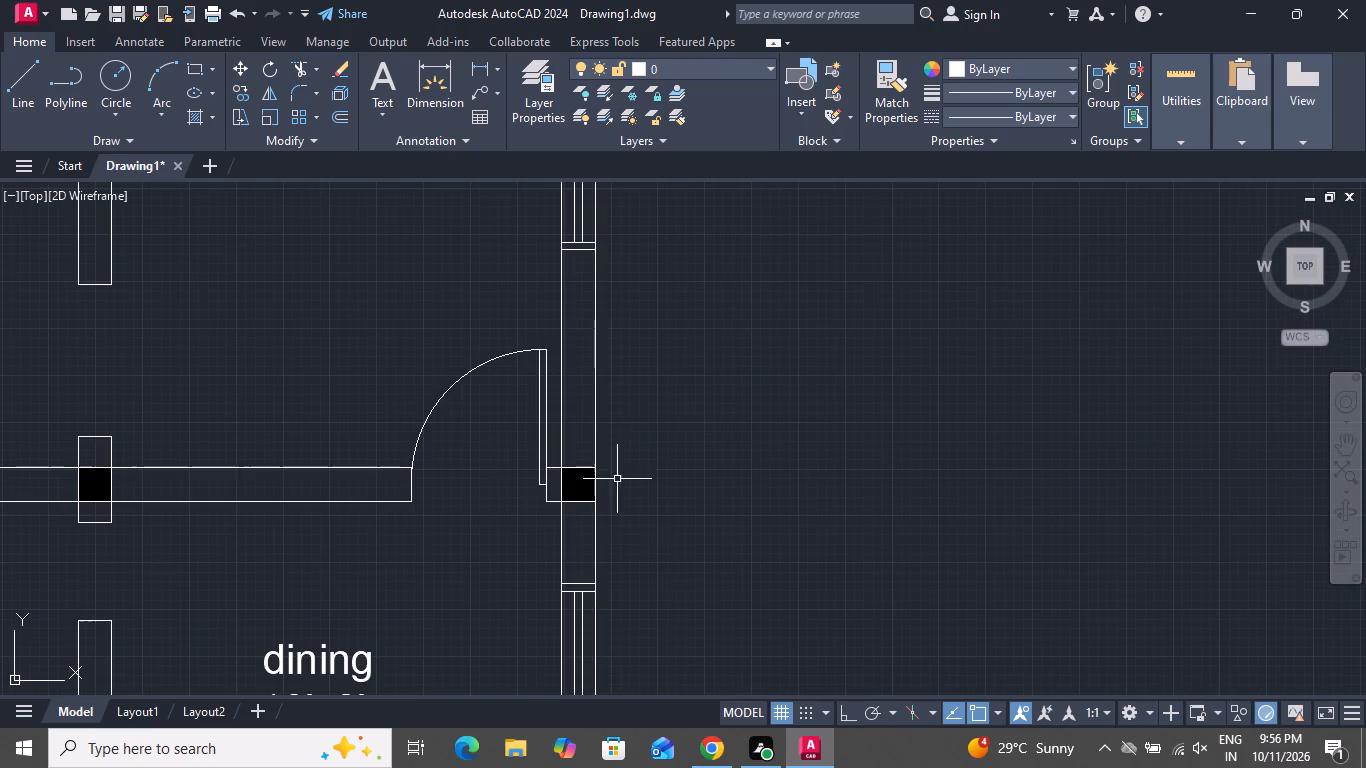
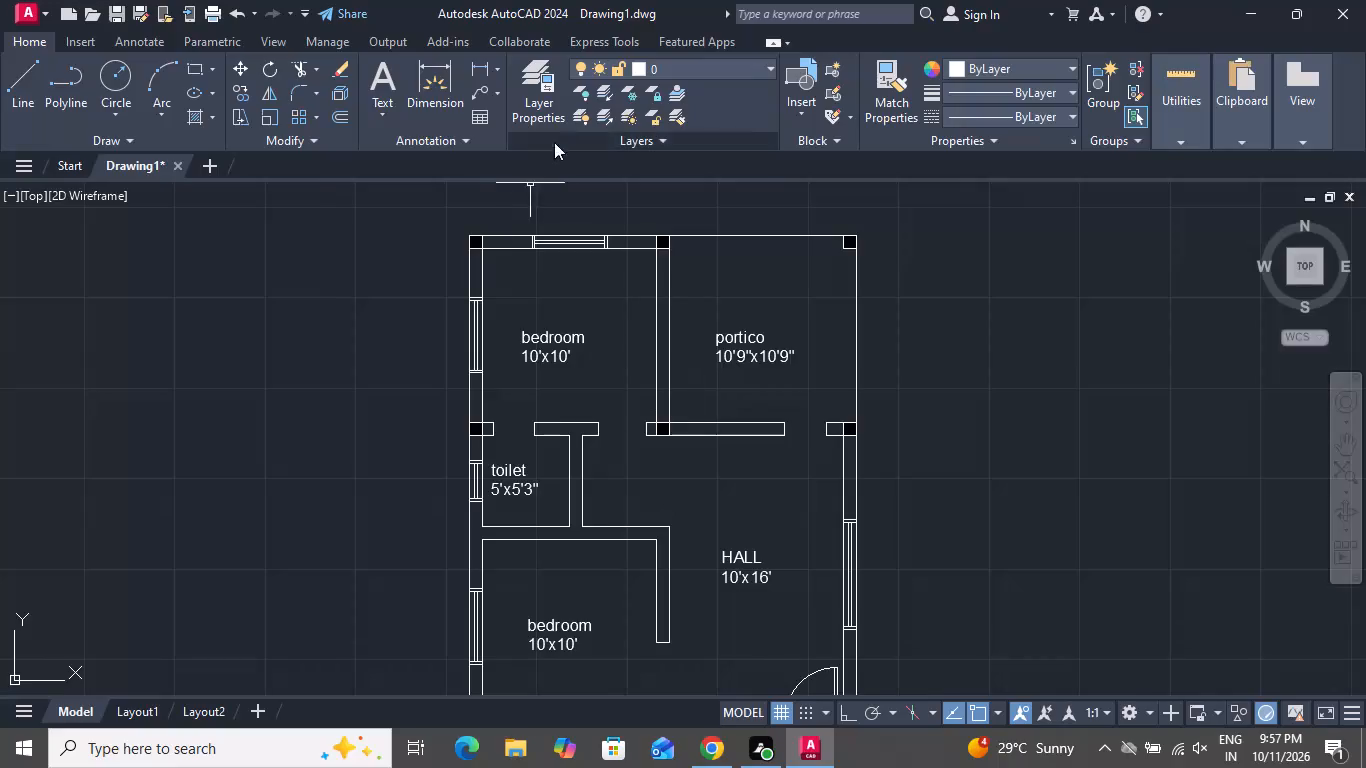
Draw a 3' horizontal door line from the midpoint of the upper wall stub's end at the kitchen–dining opening into the kitchen.
scroll(557, 520, down, 1)
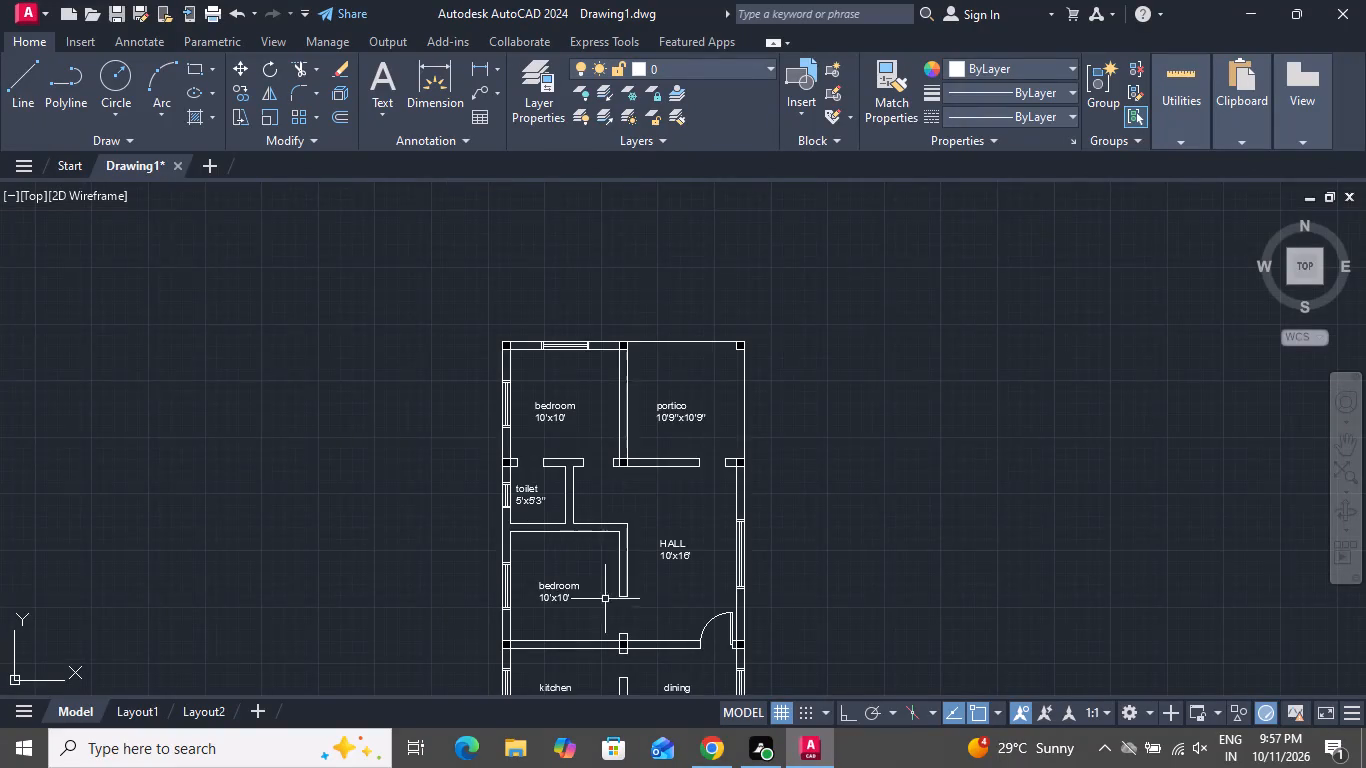
scroll(613, 614, down, 1)
scroll(625, 654, up, 3)
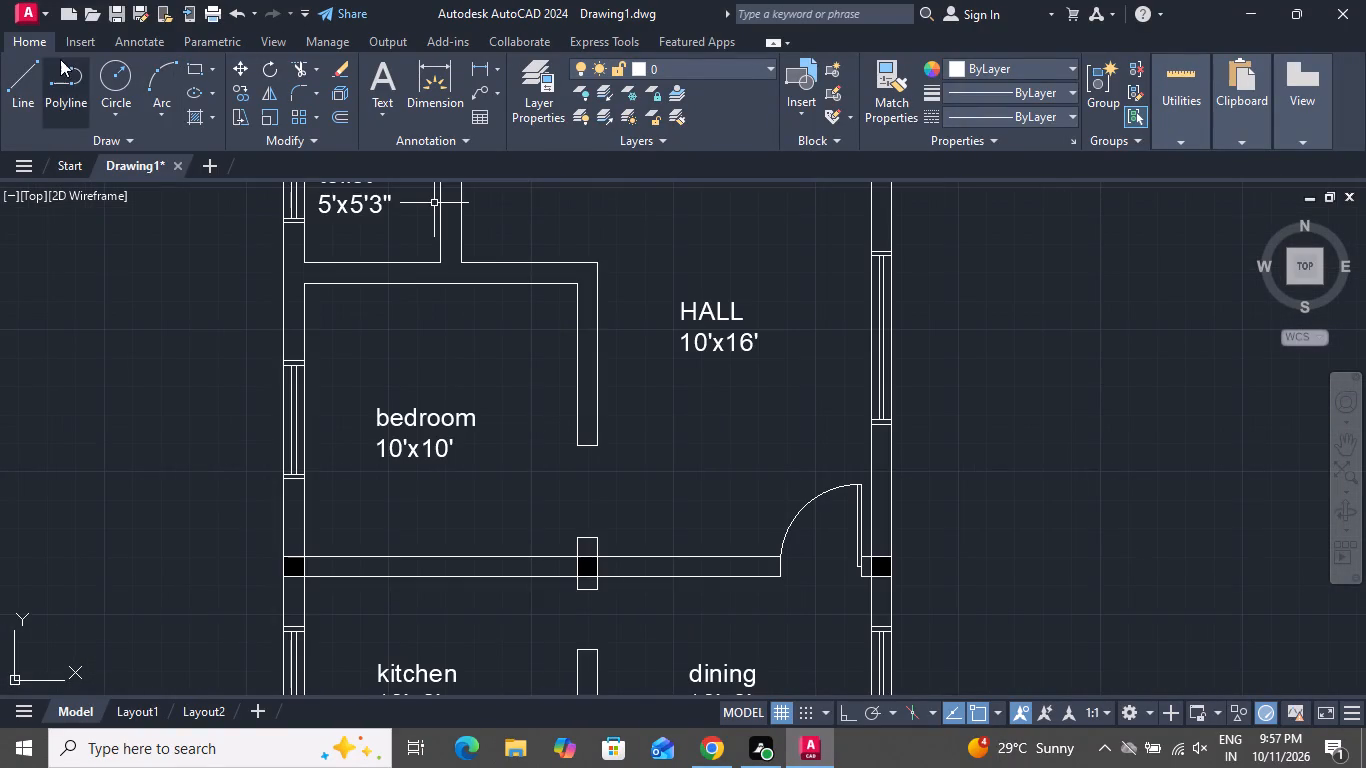
click(17, 94)
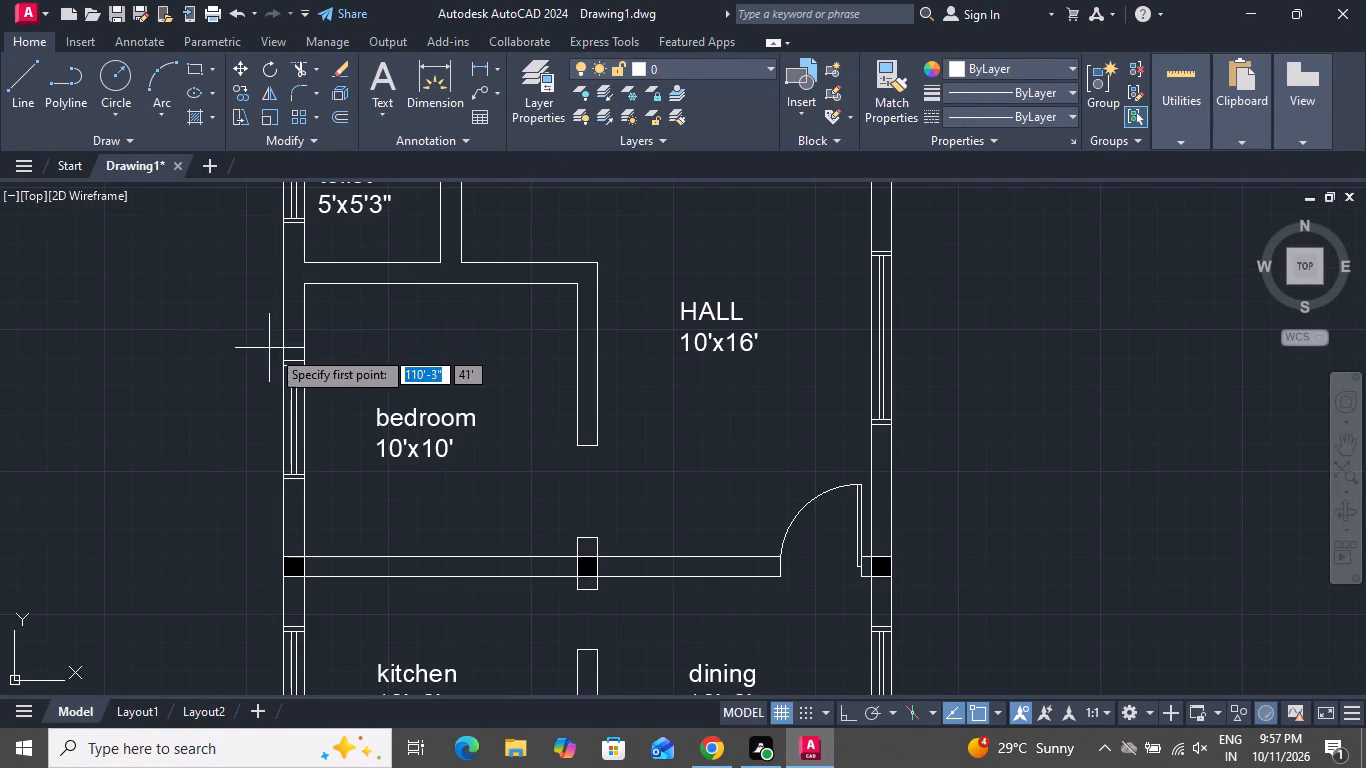
scroll(327, 287, down, 2)
scroll(437, 452, up, 3)
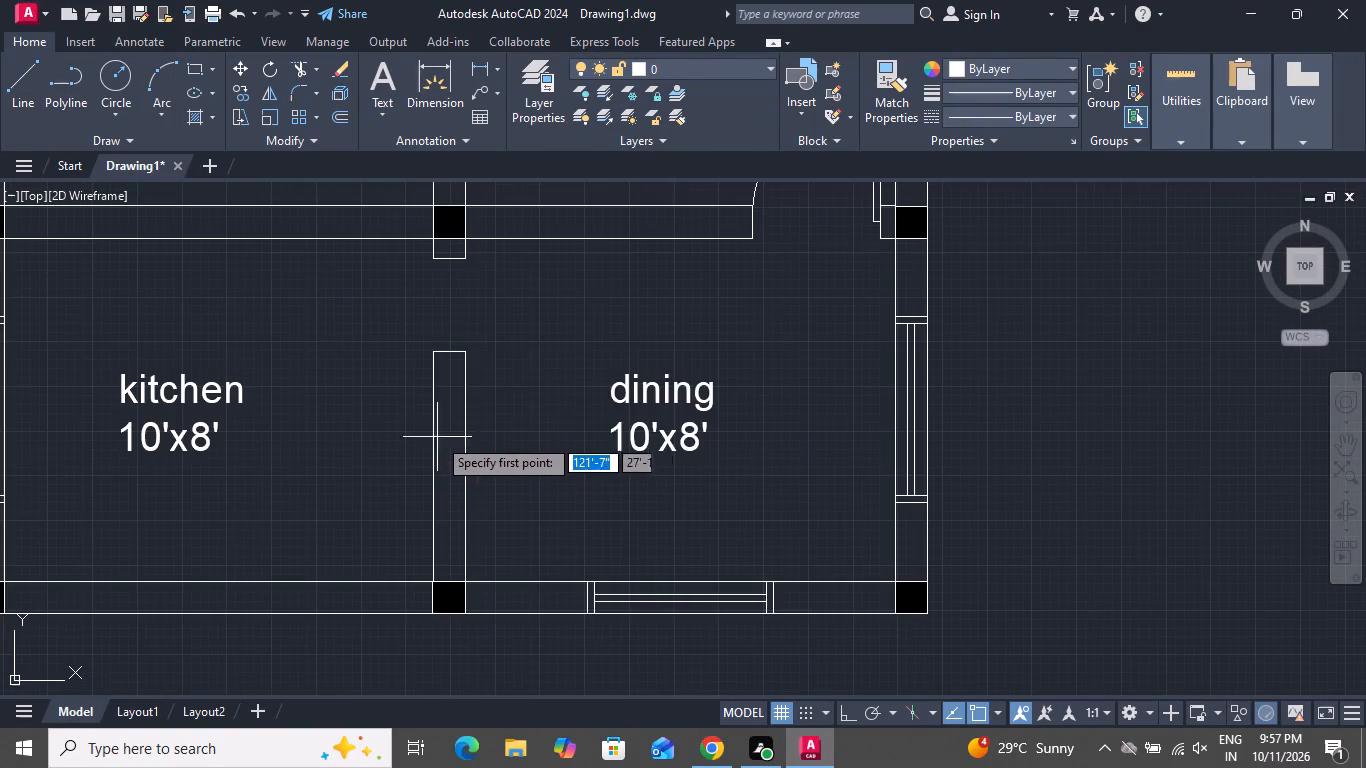
scroll(449, 200, up, 3)
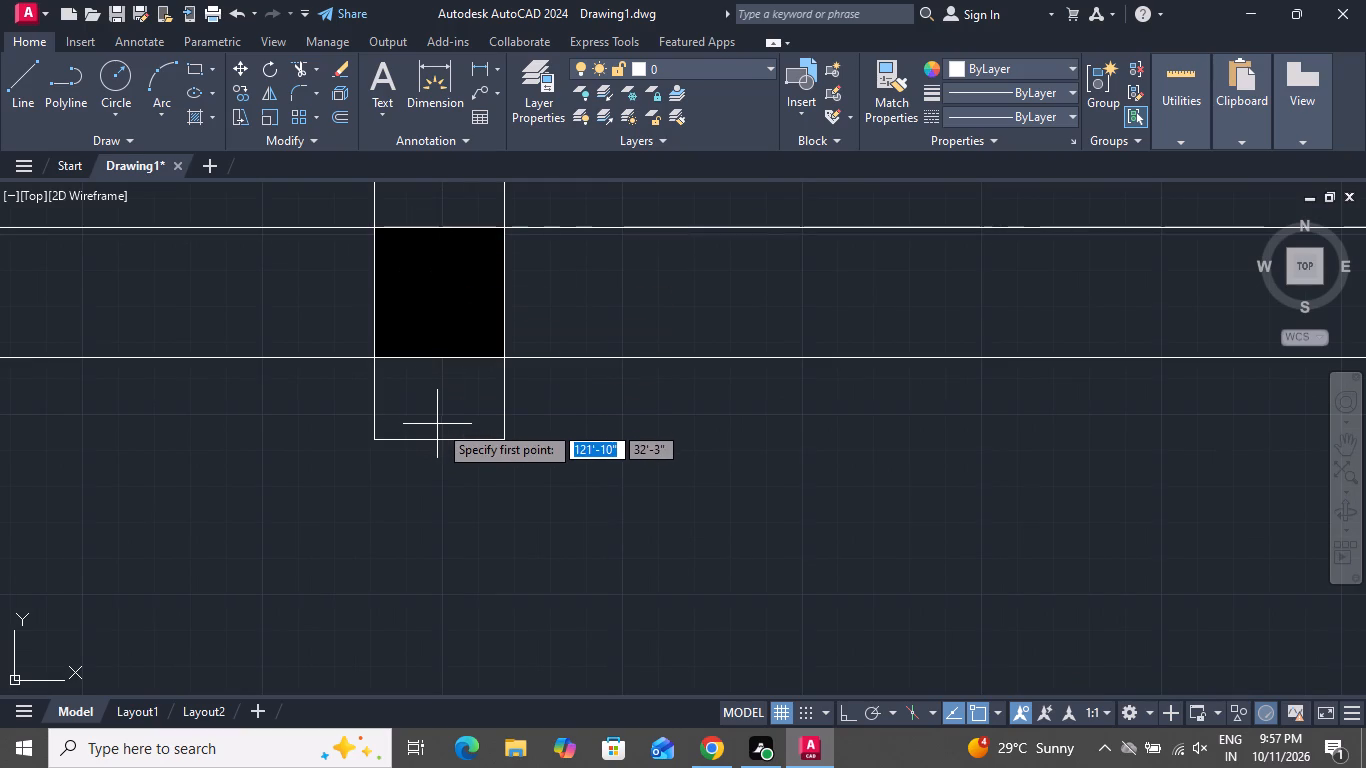
click(445, 446)
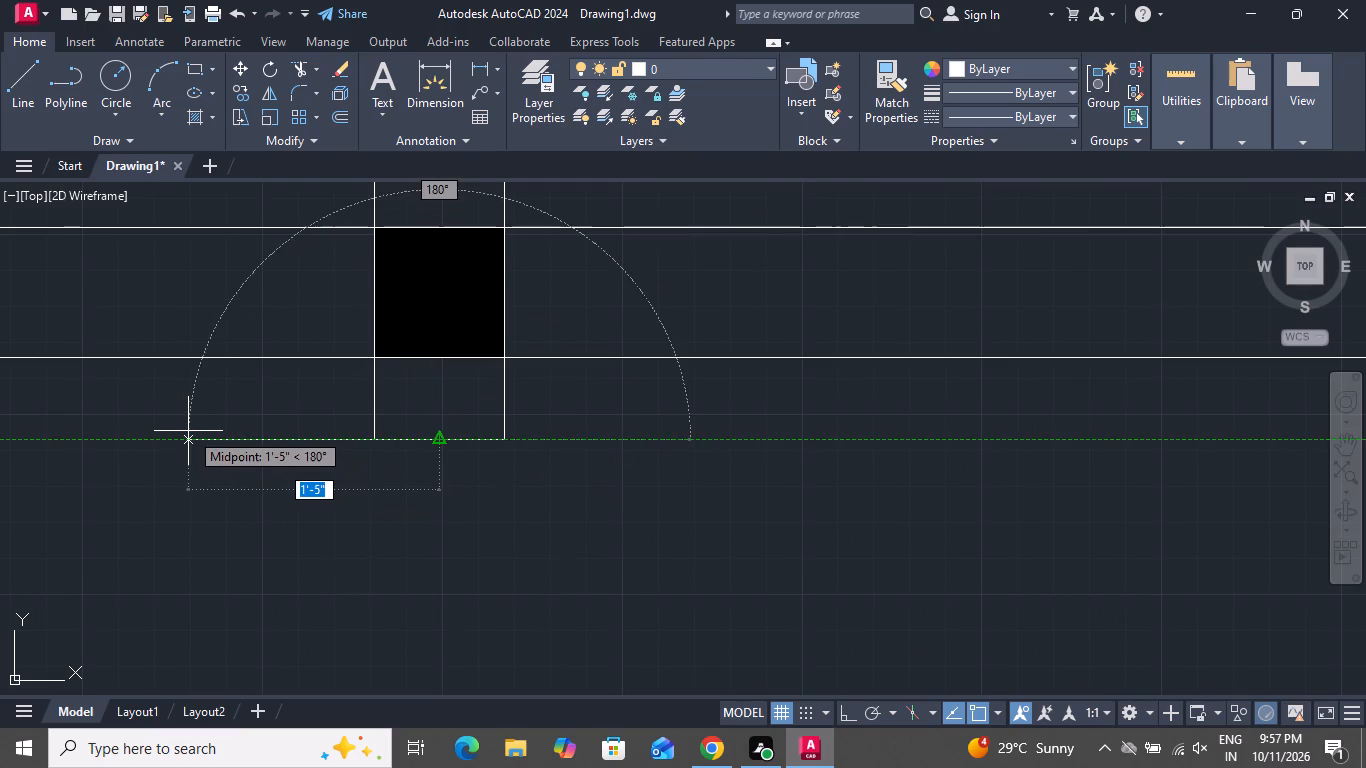
key(3)
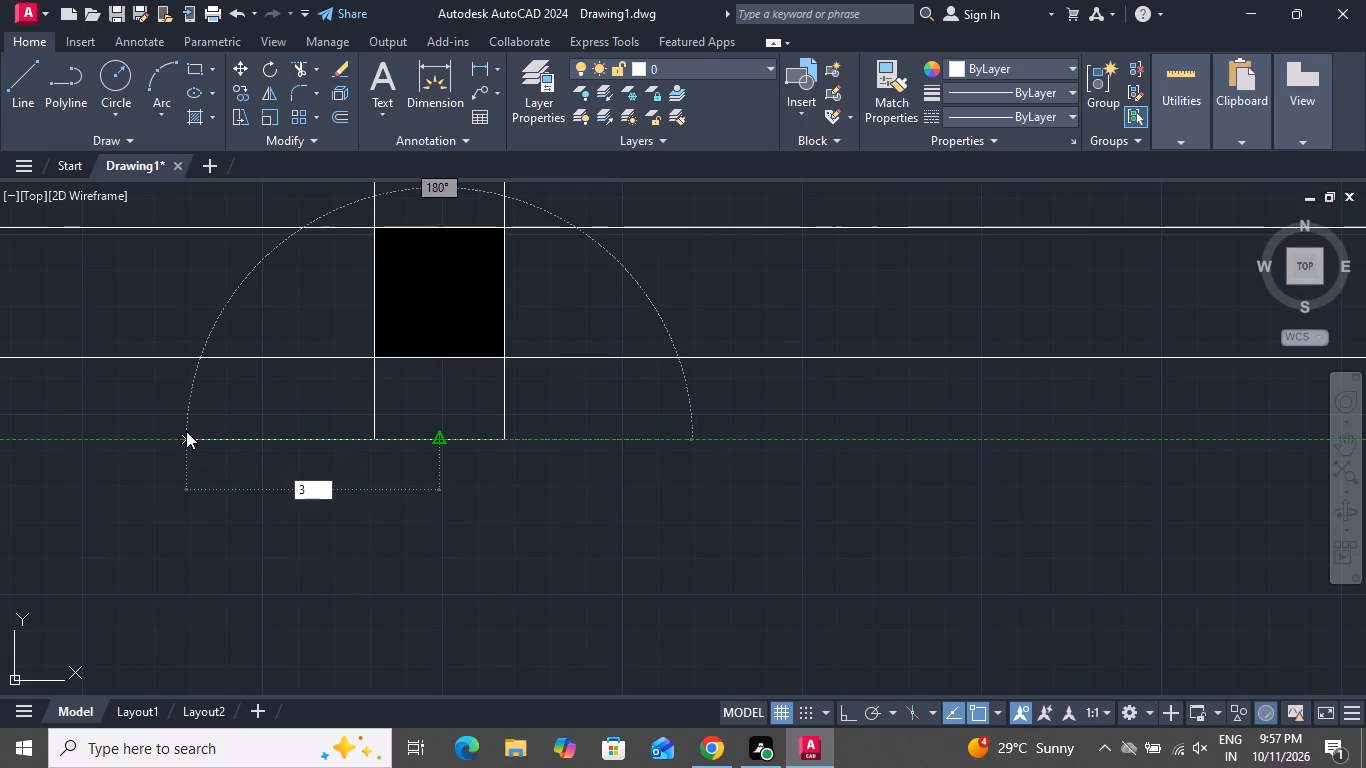
key(apostrophe)
key(Return)
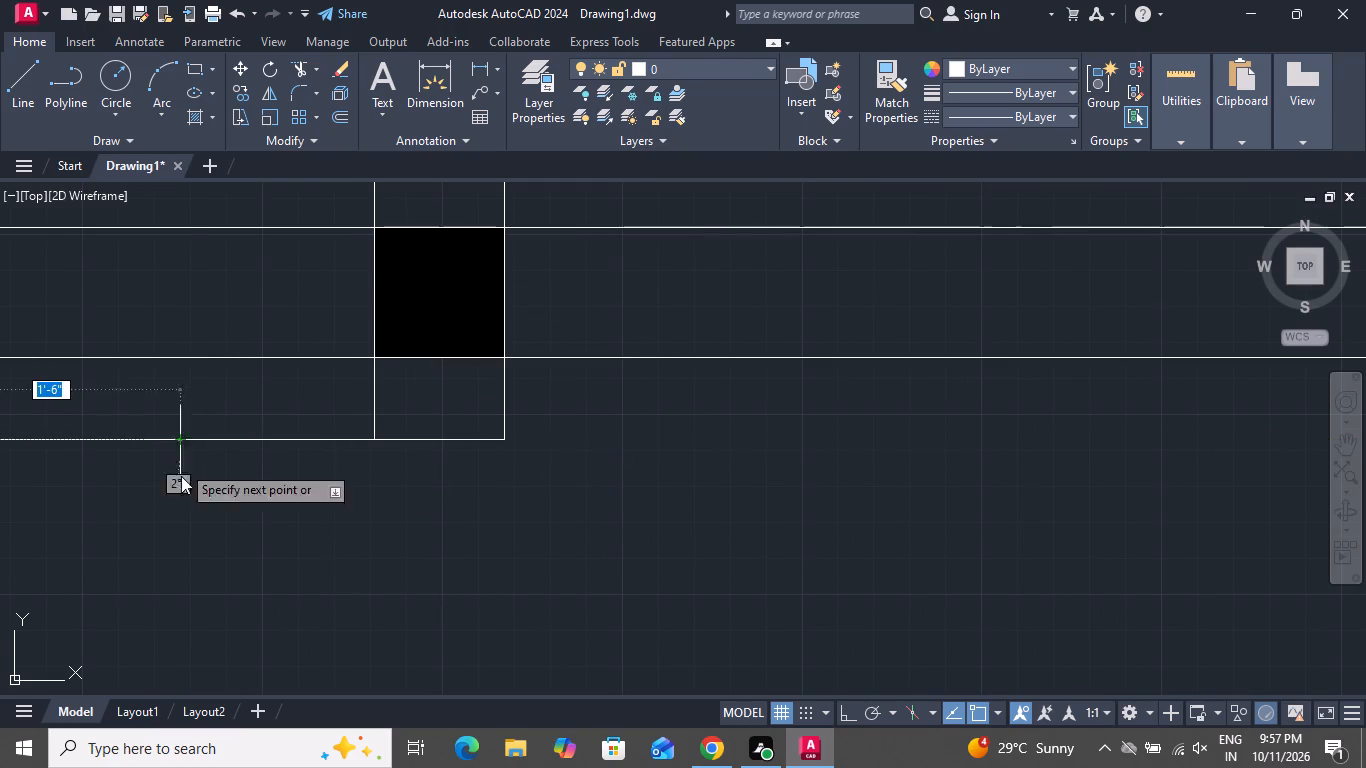
right_click(198, 572)
click(268, 374)
Offset the new horizontal door line by 3' downward, across the kitchen–dining opening.
scroll(387, 508, down, 2)
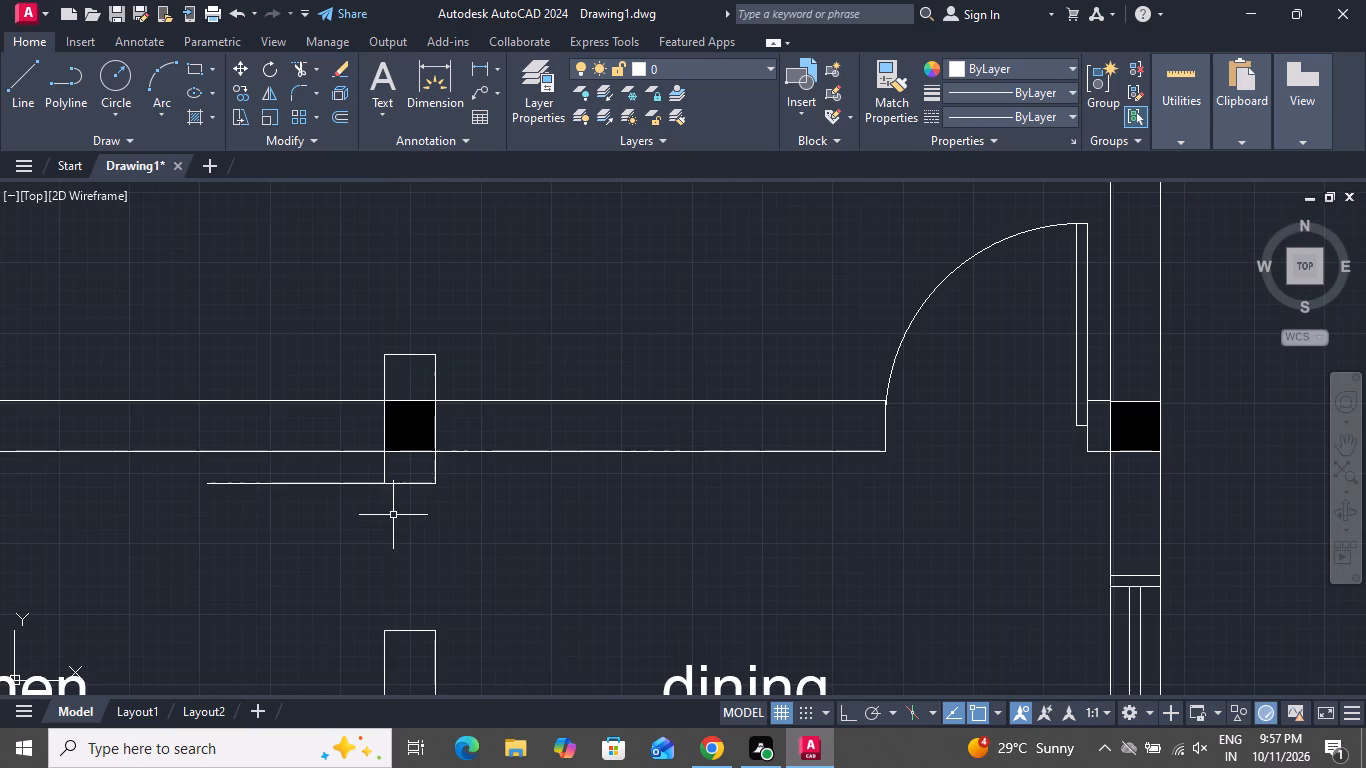
key(o)
key(space)
key(3)
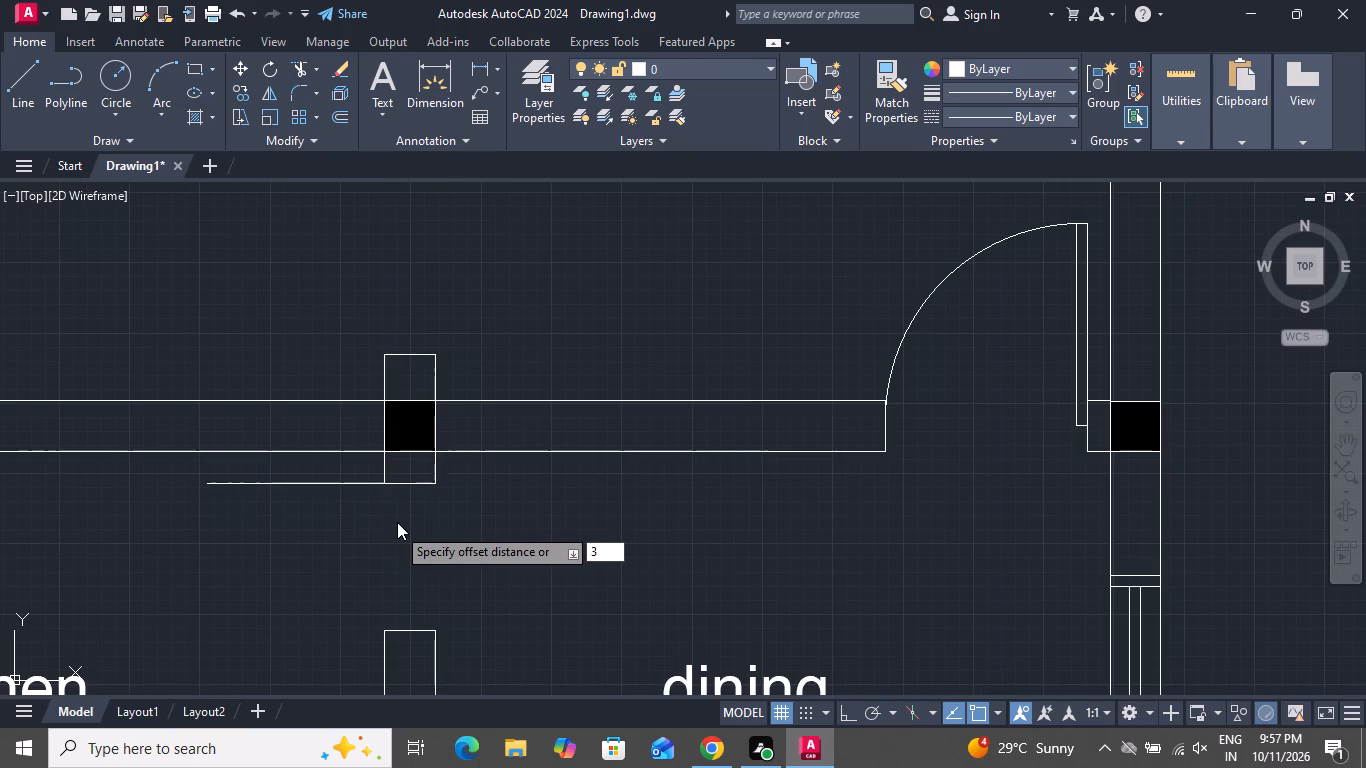
key(apostrophe)
key(Return)
click(408, 487)
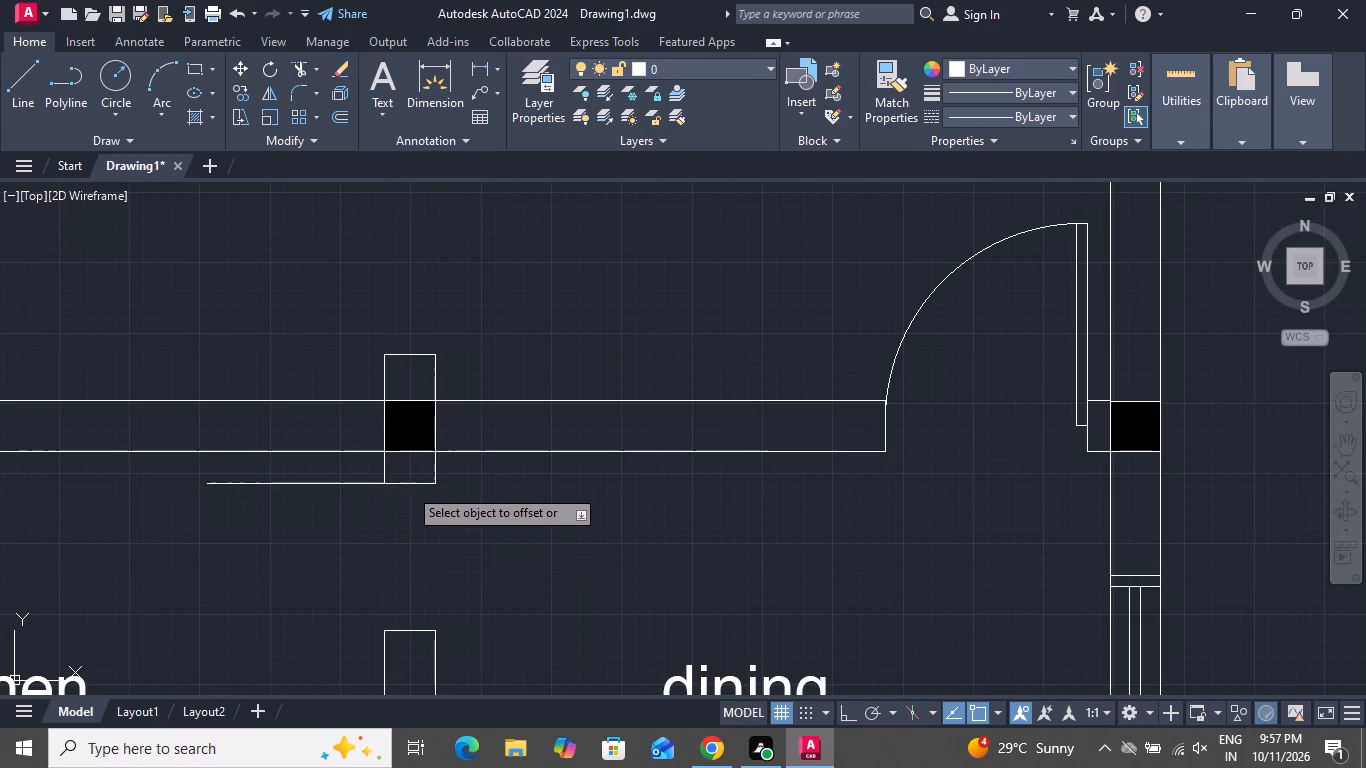
click(389, 574)
right_click(403, 555)
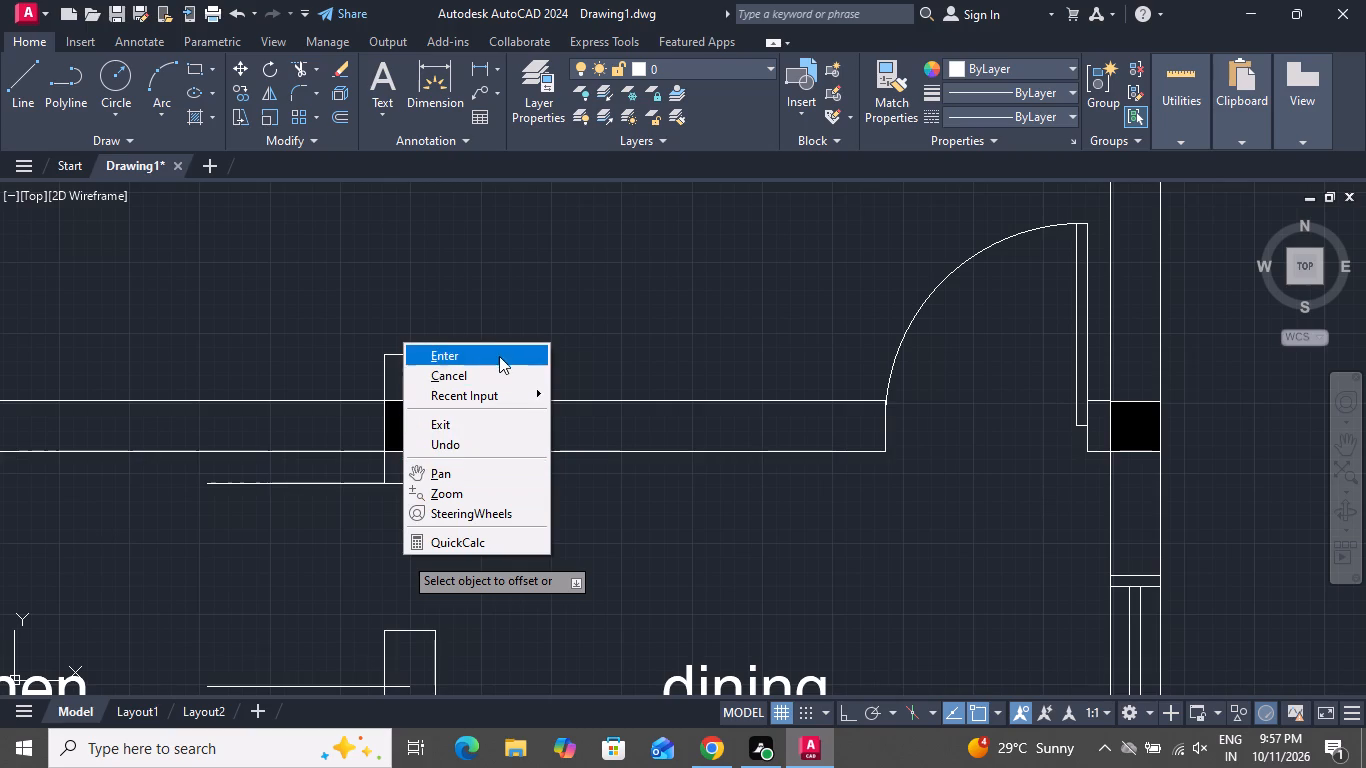
click(492, 369)
Draw a short horizontal line from the offset line's wall-side end to the dining-side face of the kitchen–dining wall.
click(13, 72)
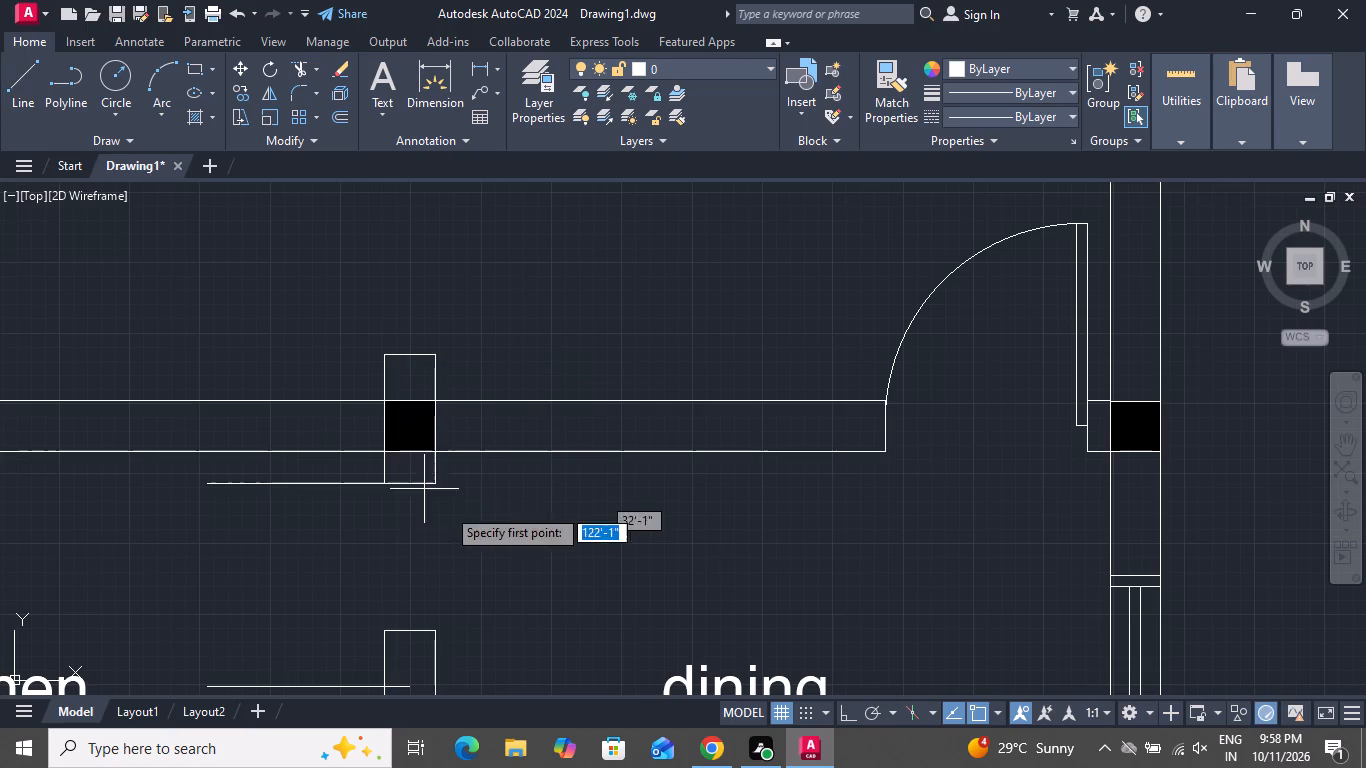
scroll(478, 536, down, 2)
scroll(453, 685, up, 1)
click(448, 541)
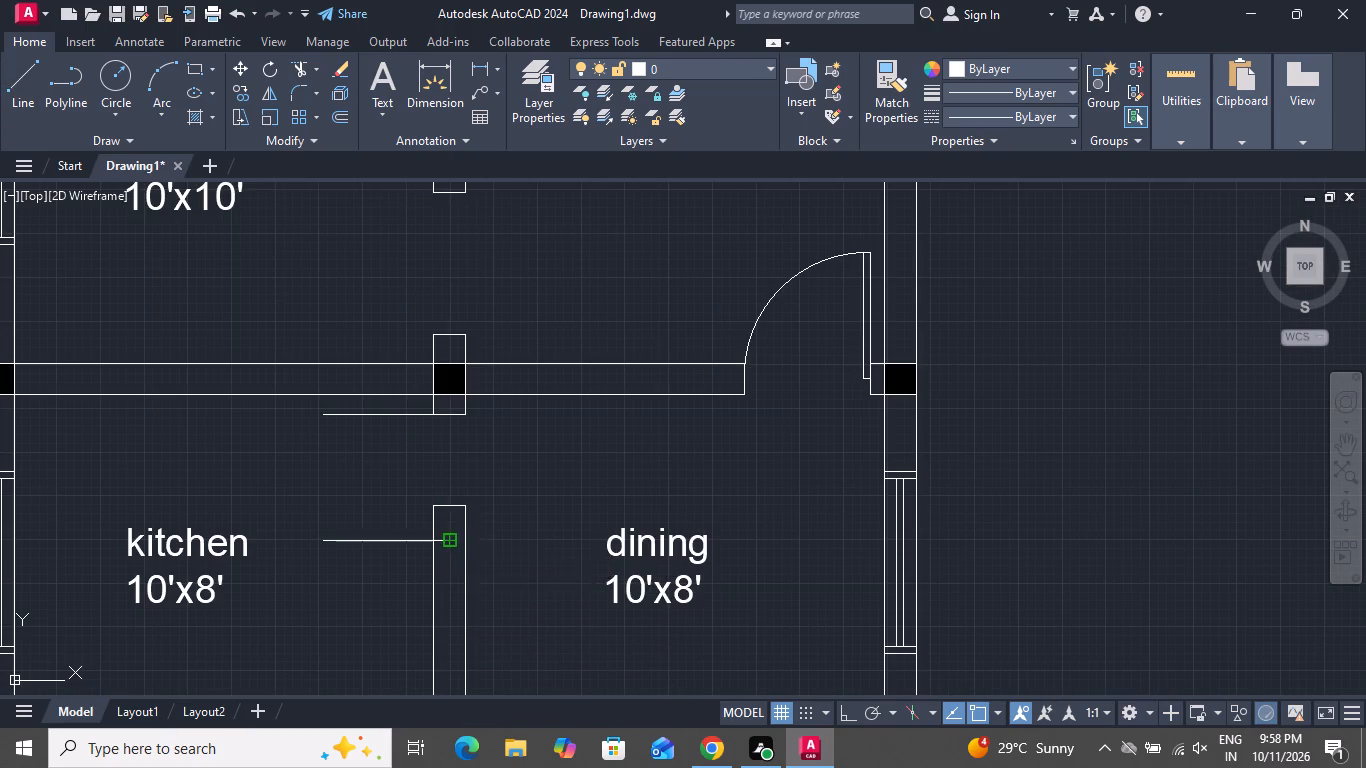
click(464, 540)
right_click(465, 540)
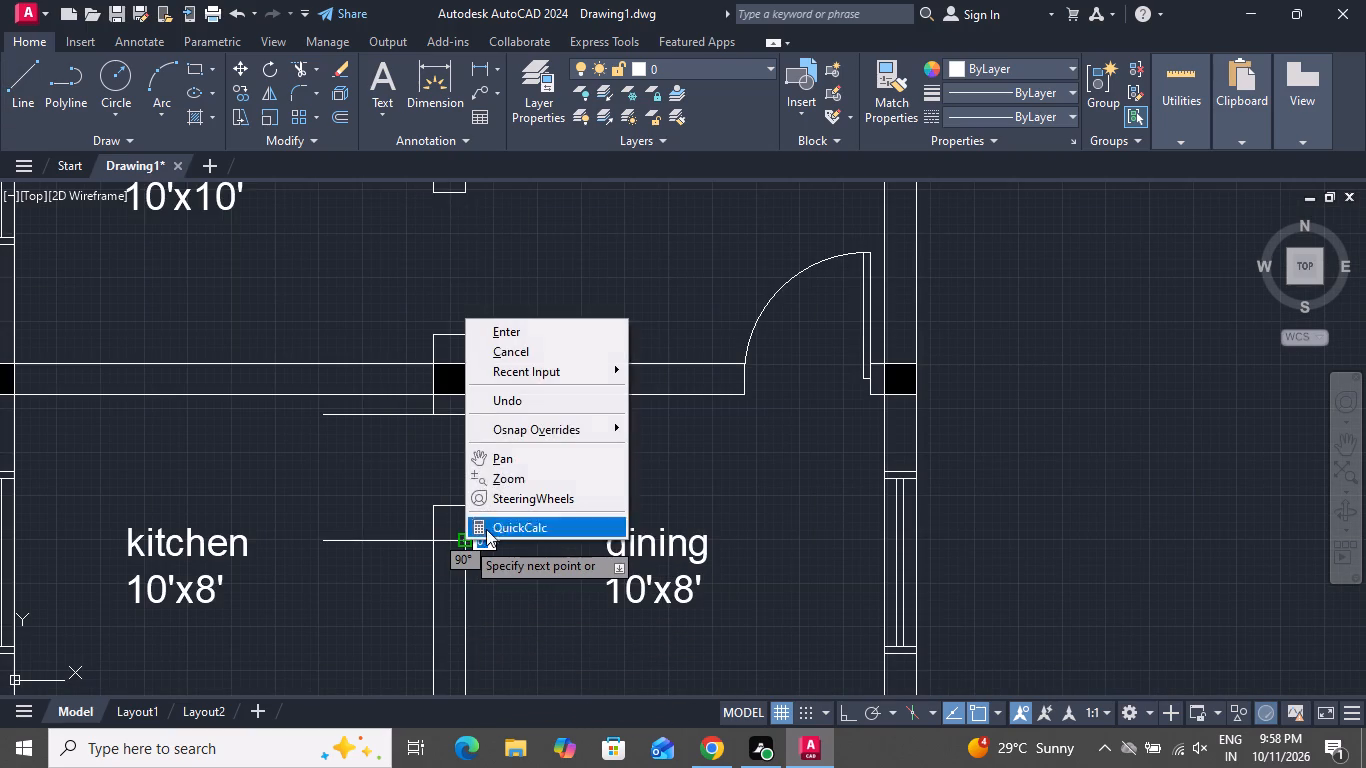
click(549, 352)
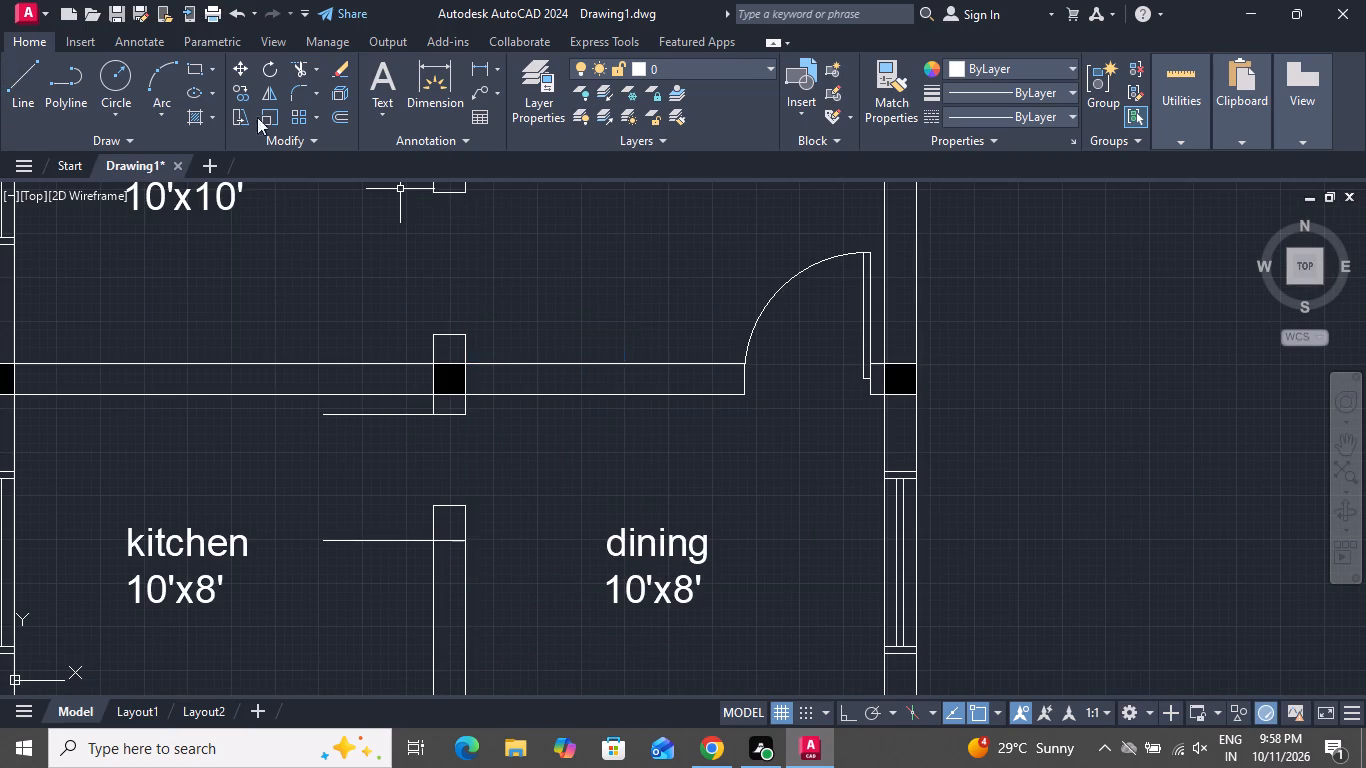
Trim the offset line on the kitchen side and the kitchen–dining wall's leftover end above the new edge of the opening.
click(303, 63)
click(357, 502)
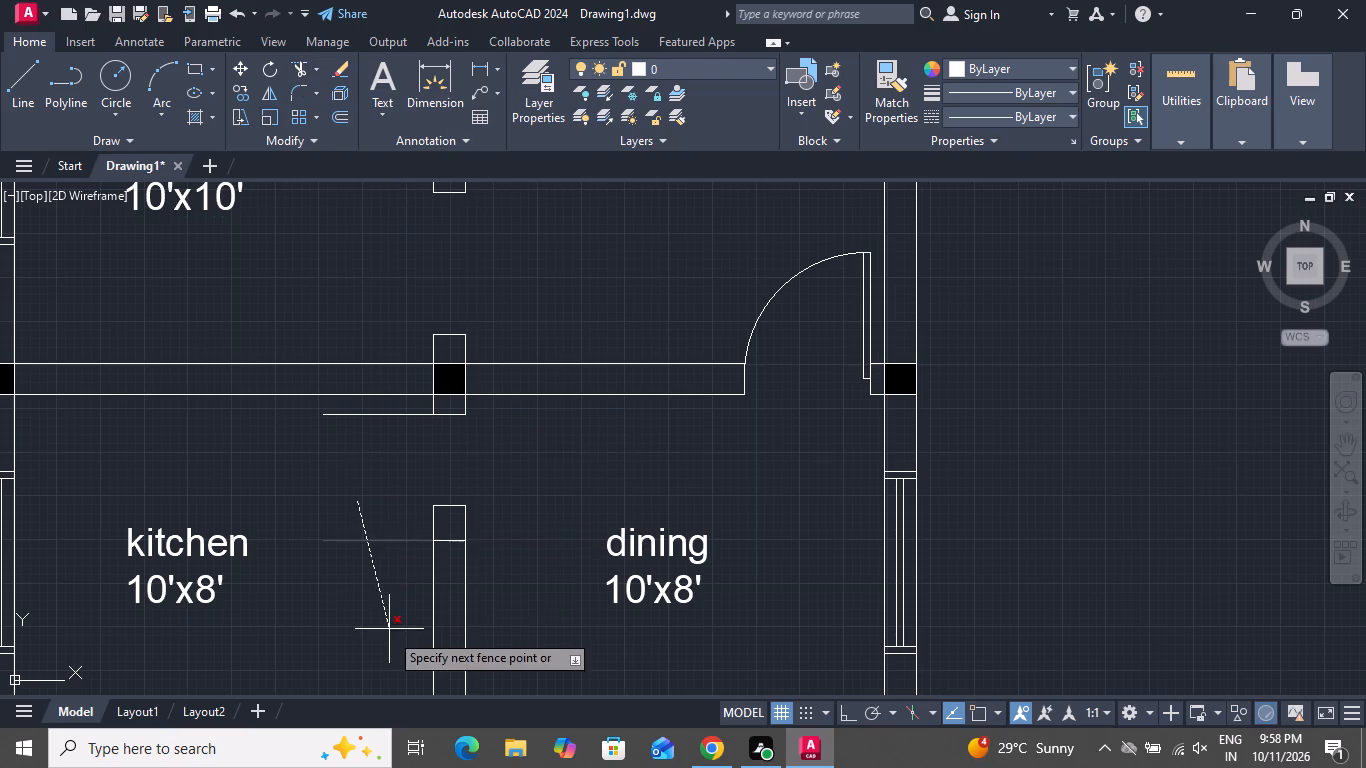
click(389, 642)
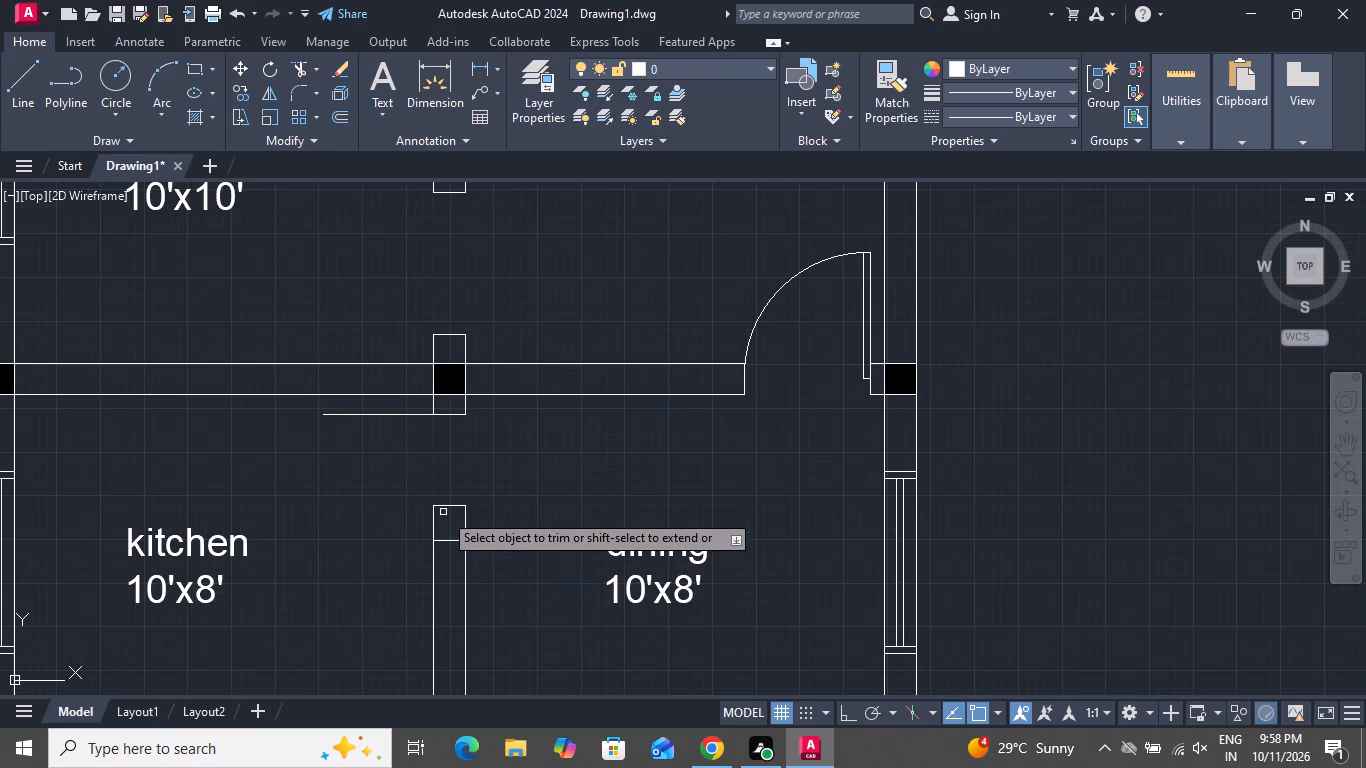
click(443, 508)
click(433, 516)
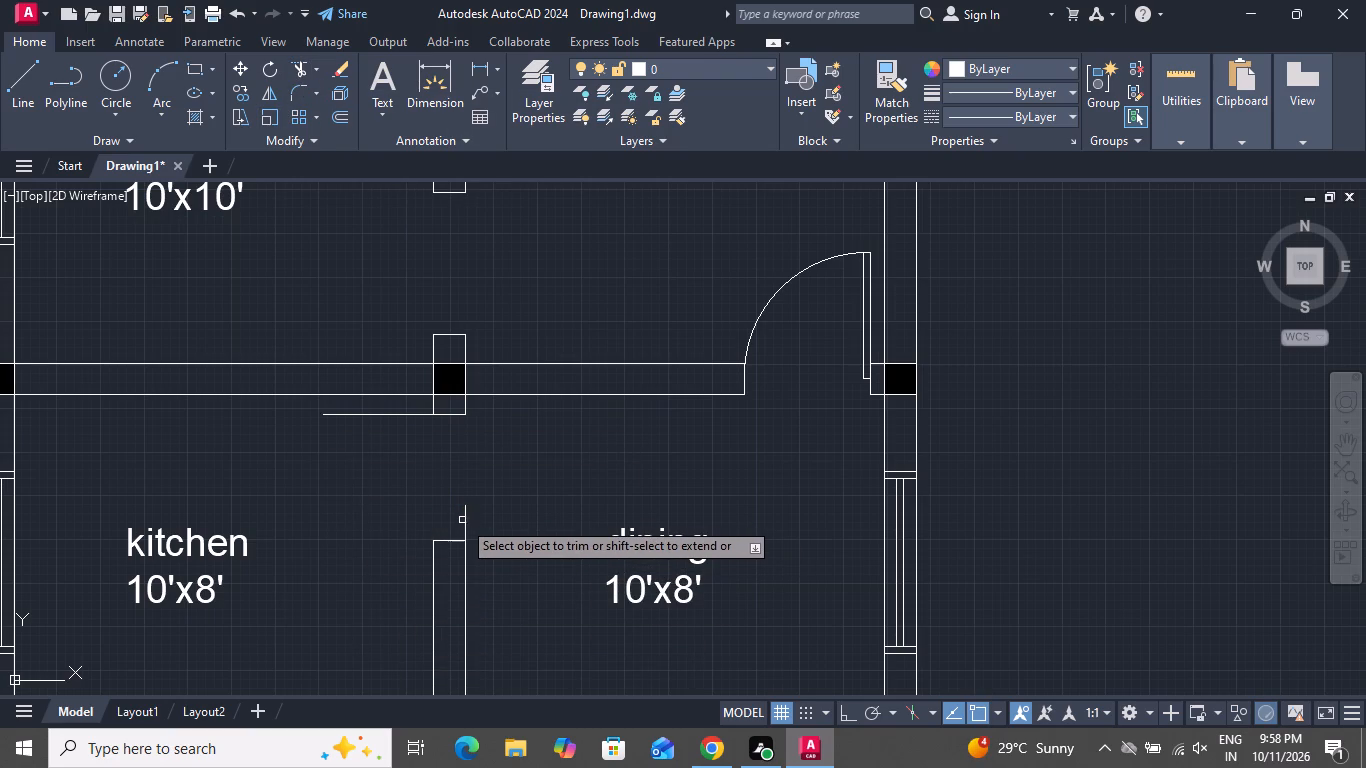
click(464, 520)
right_click(464, 520)
click(489, 273)
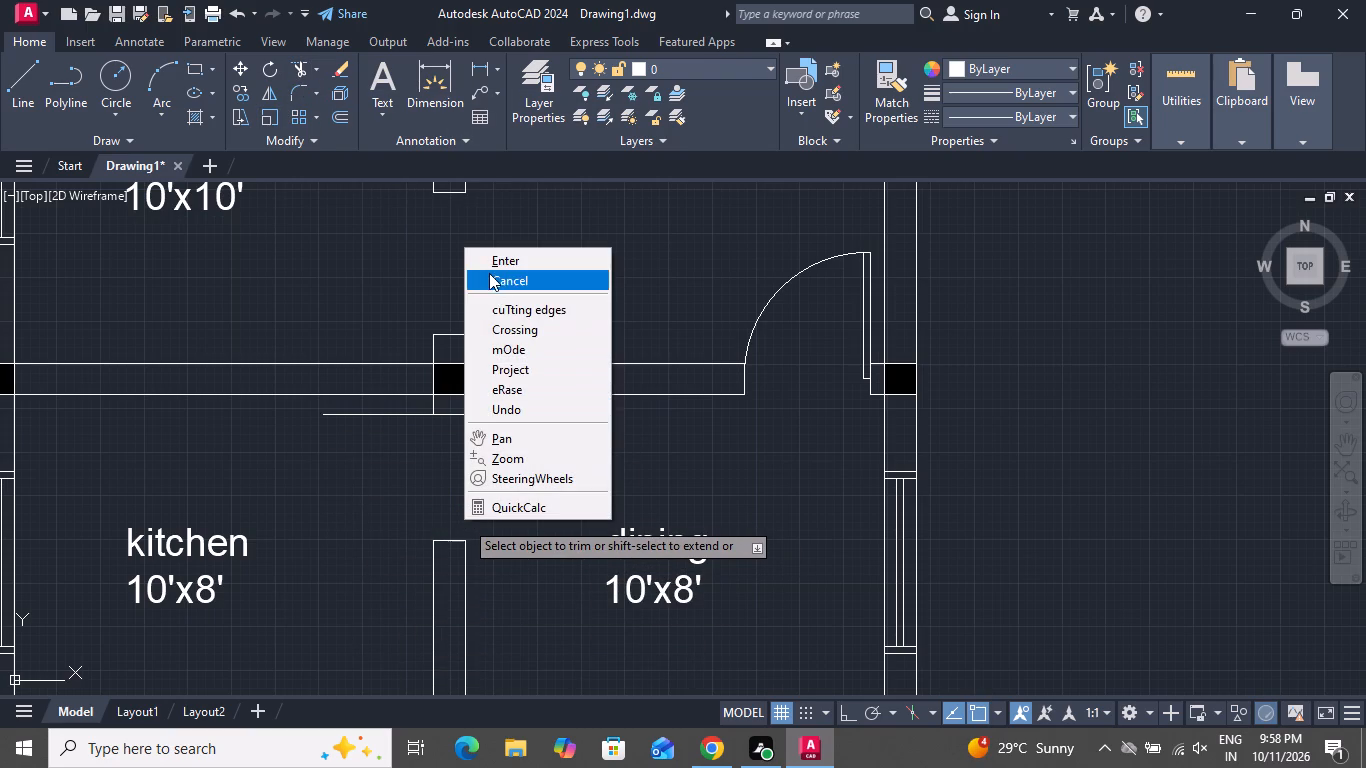
Offset the 3' horizontal door line at the kitchen–dining opening by 2" downward, toward the opening.
key(o)
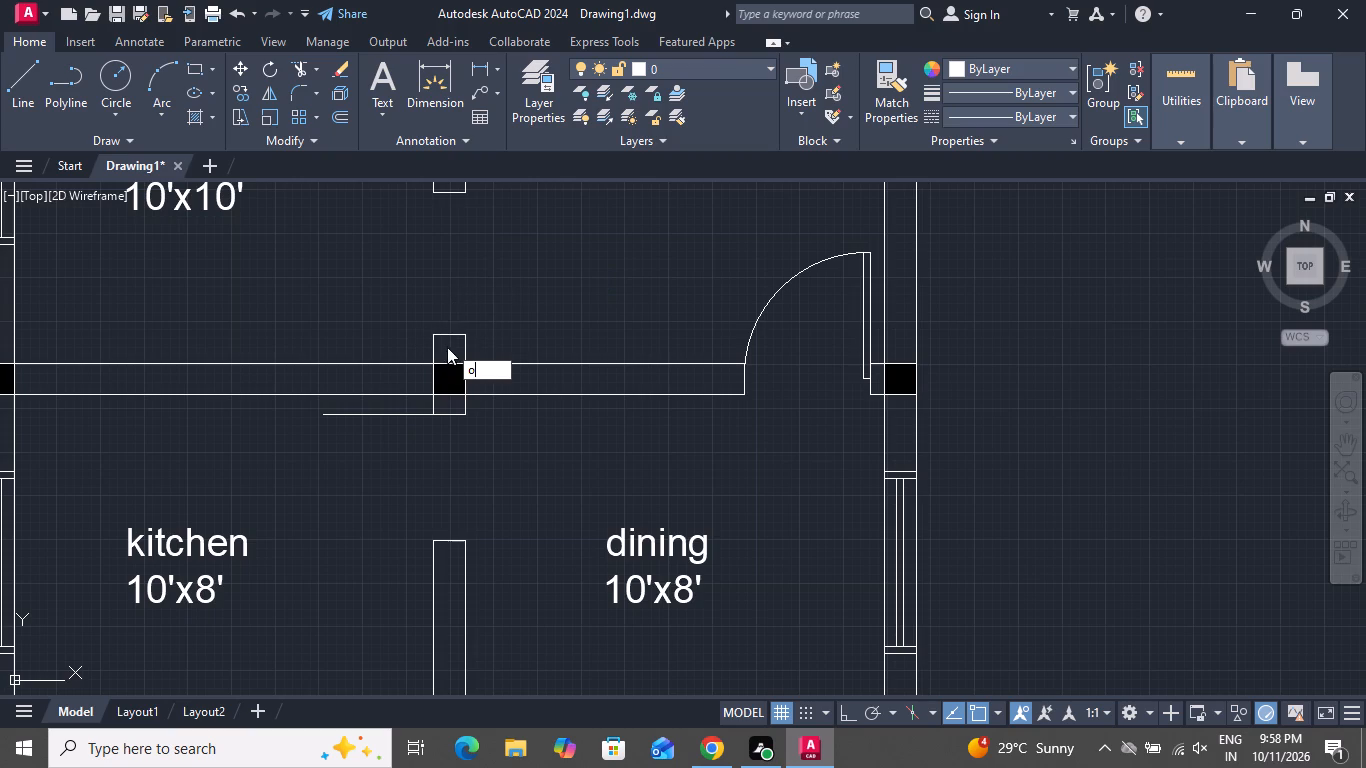
key(space)
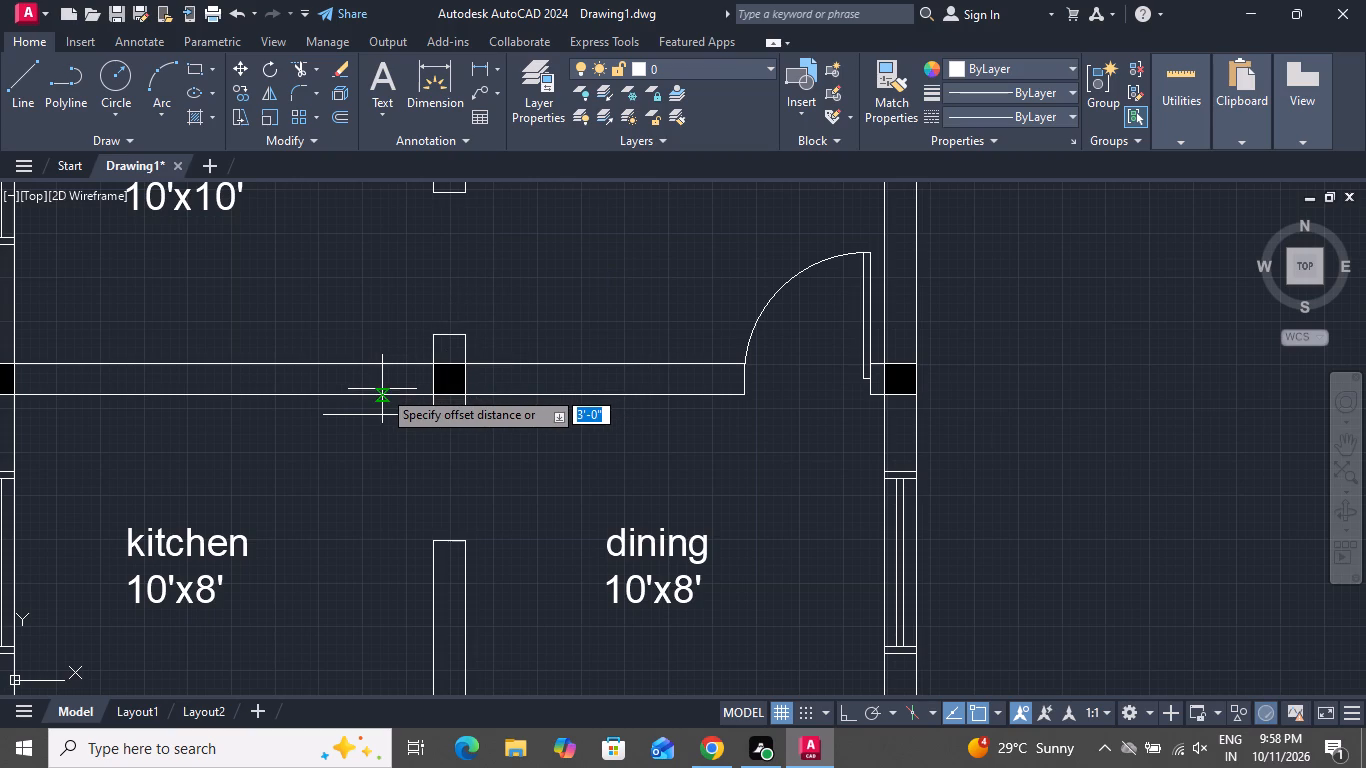
key(2)
key(shift+quotedbl)
key(Return)
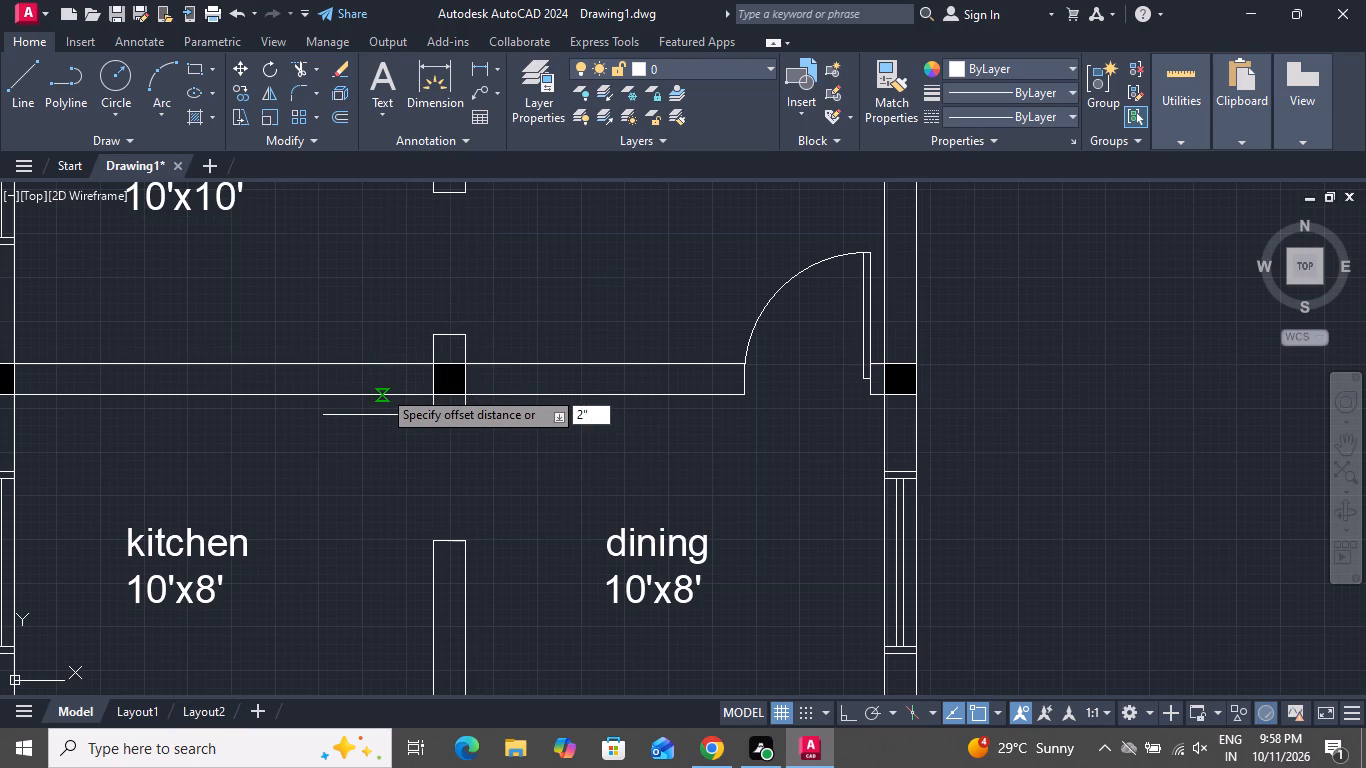
click(381, 417)
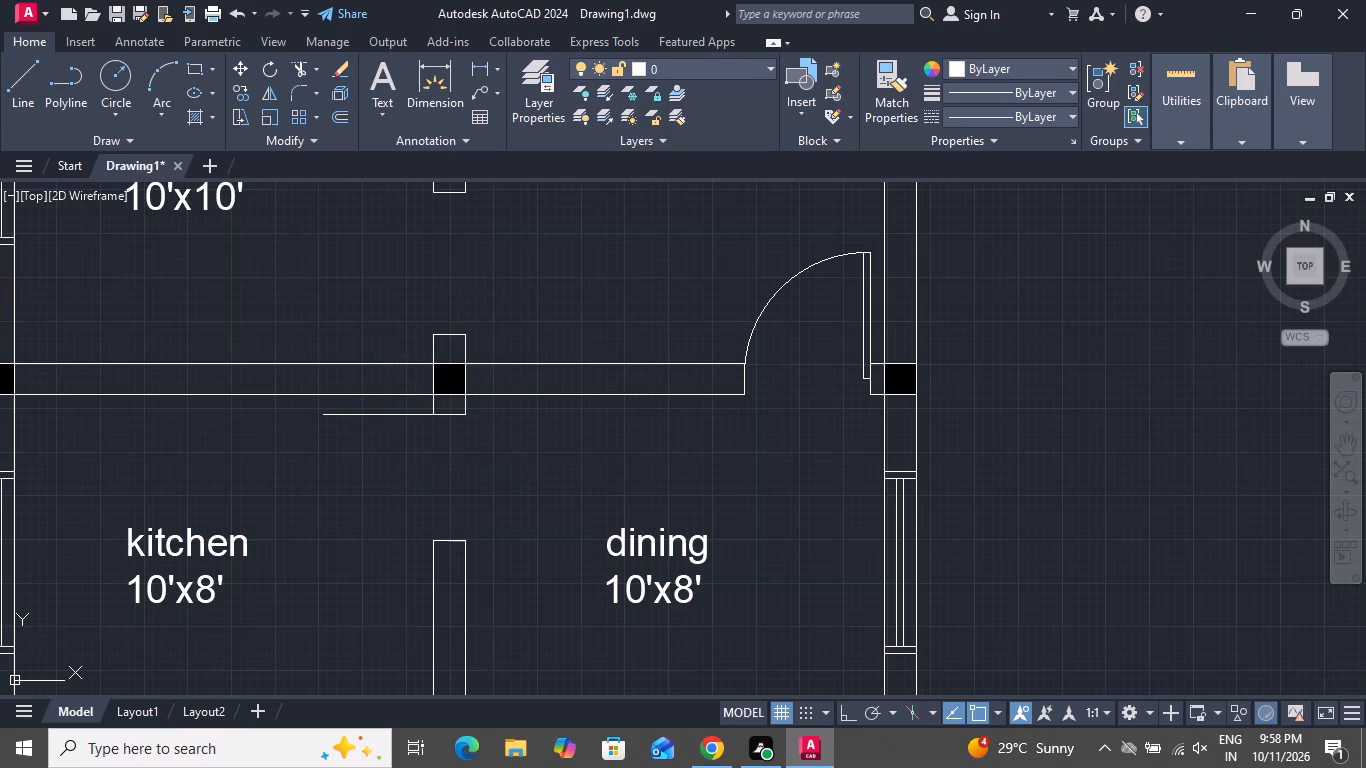
click(369, 465)
right_click(369, 465)
click(384, 492)
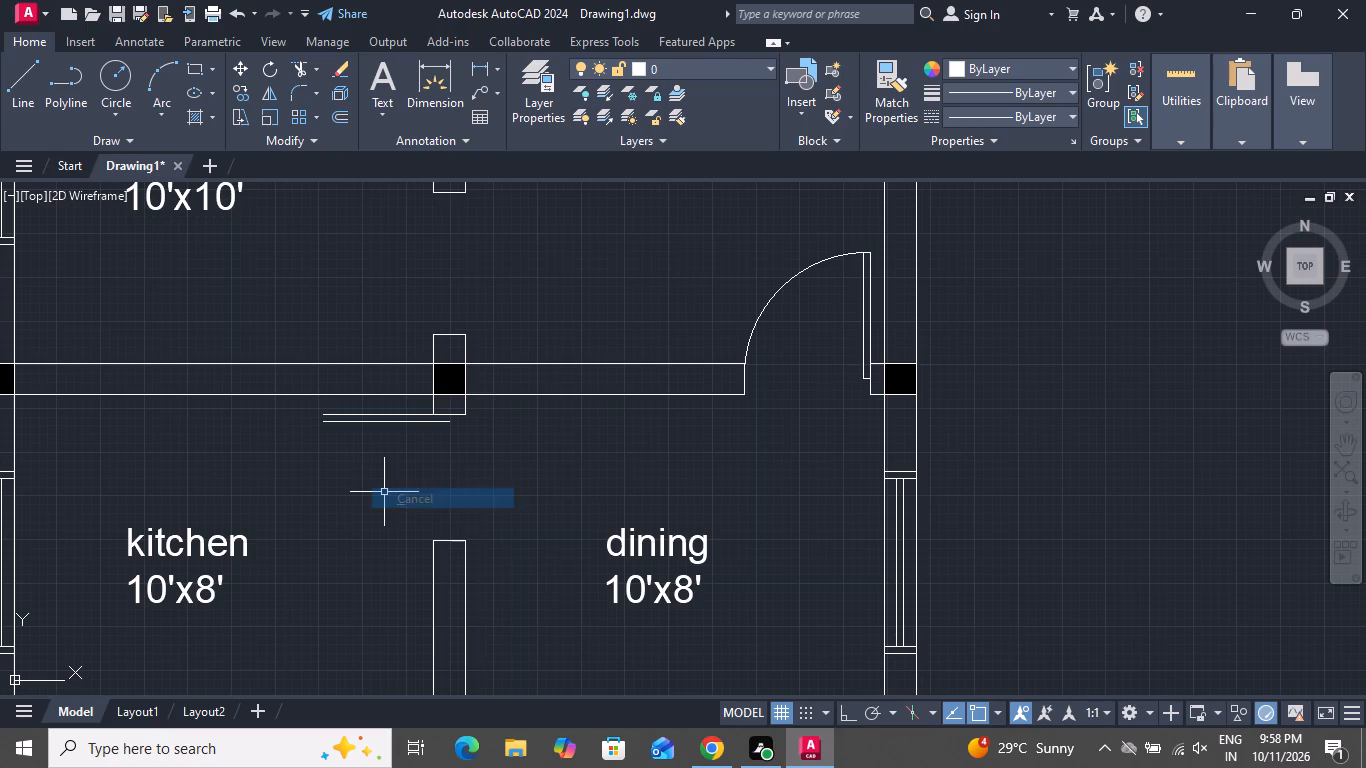
Draw the door swing as a three-point arc from the lower wall end's midpoint through the offset line's kitchen end to the original door line's end.
key(a)
key(space)
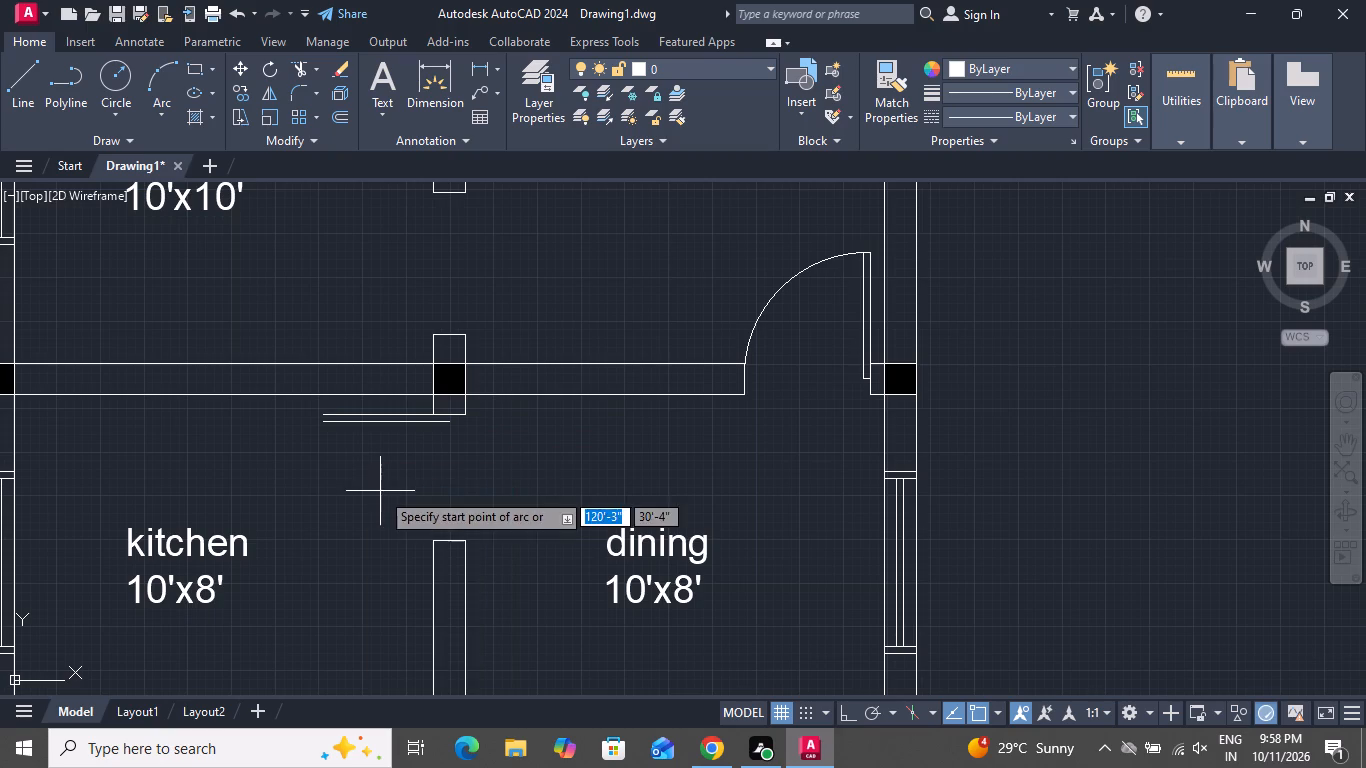
click(447, 543)
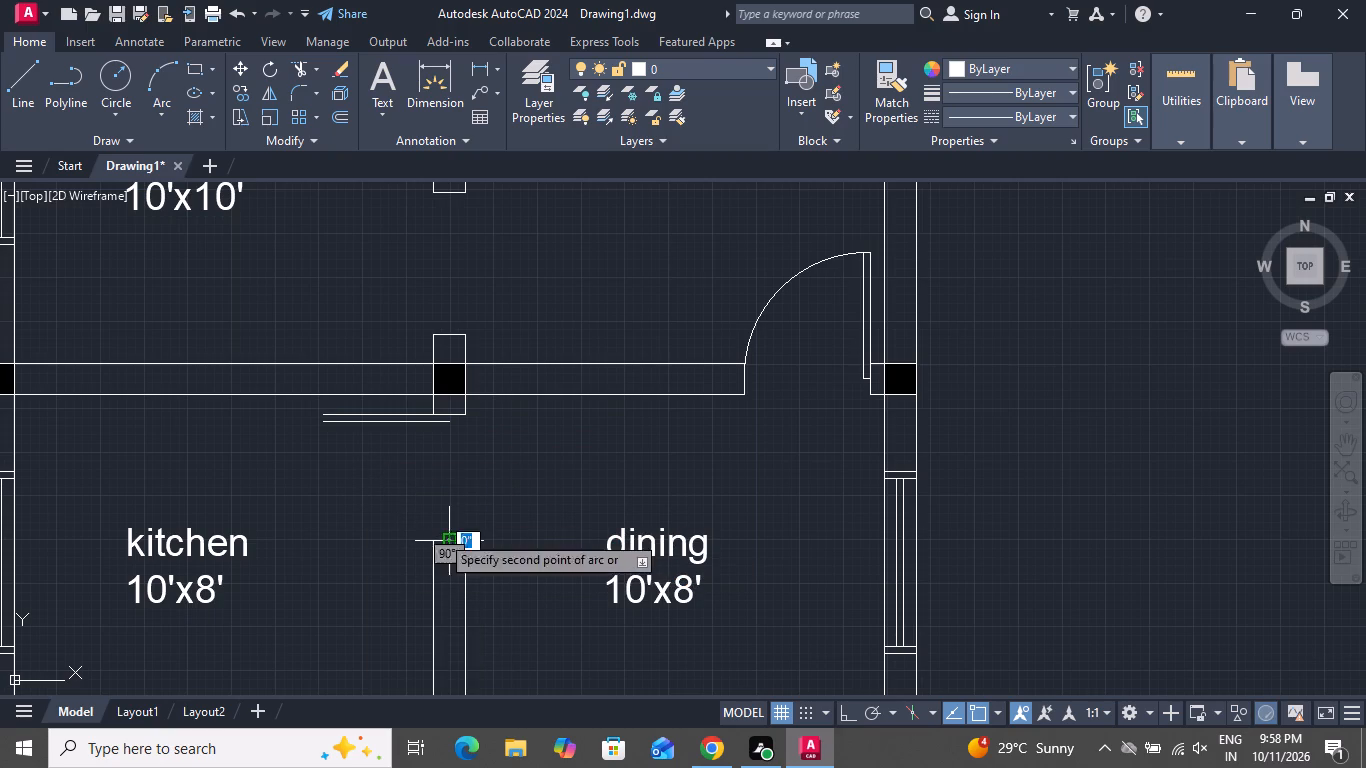
scroll(323, 440, up, 3)
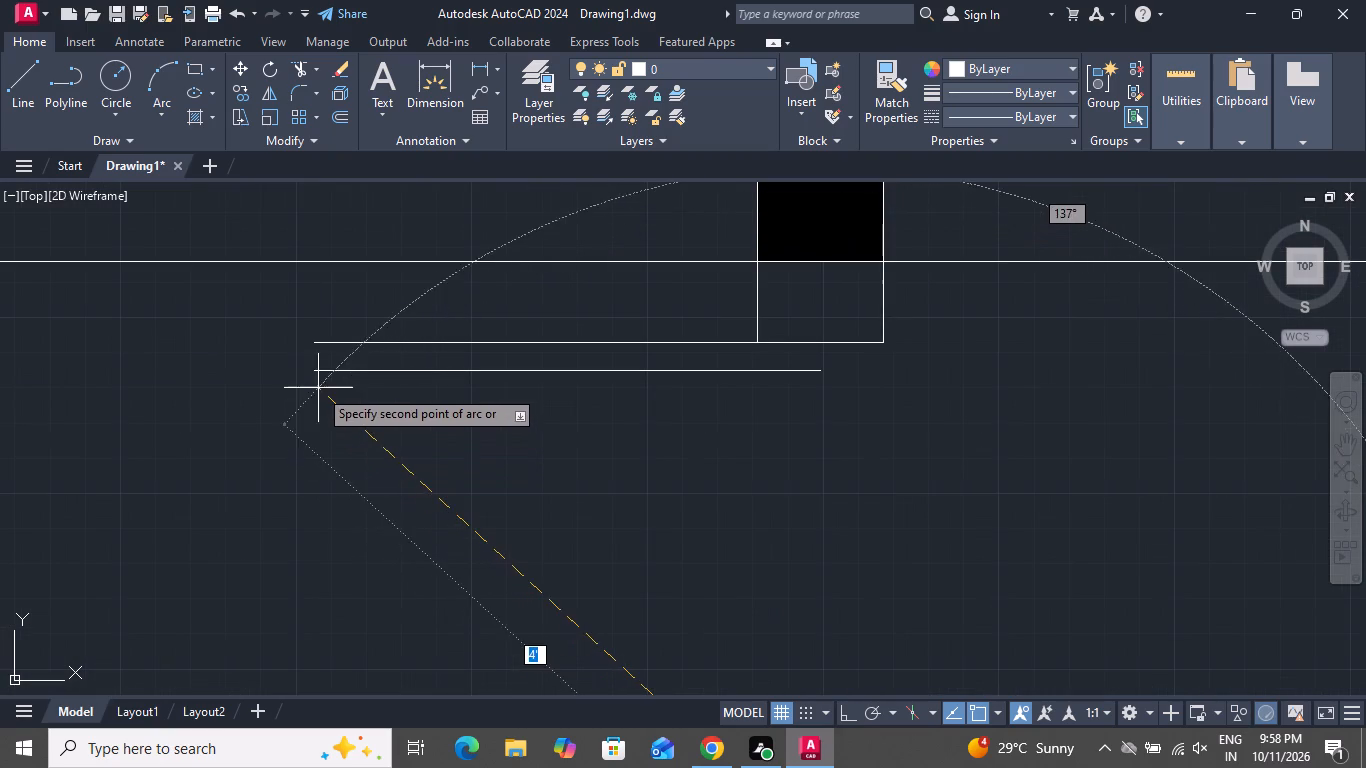
click(311, 377)
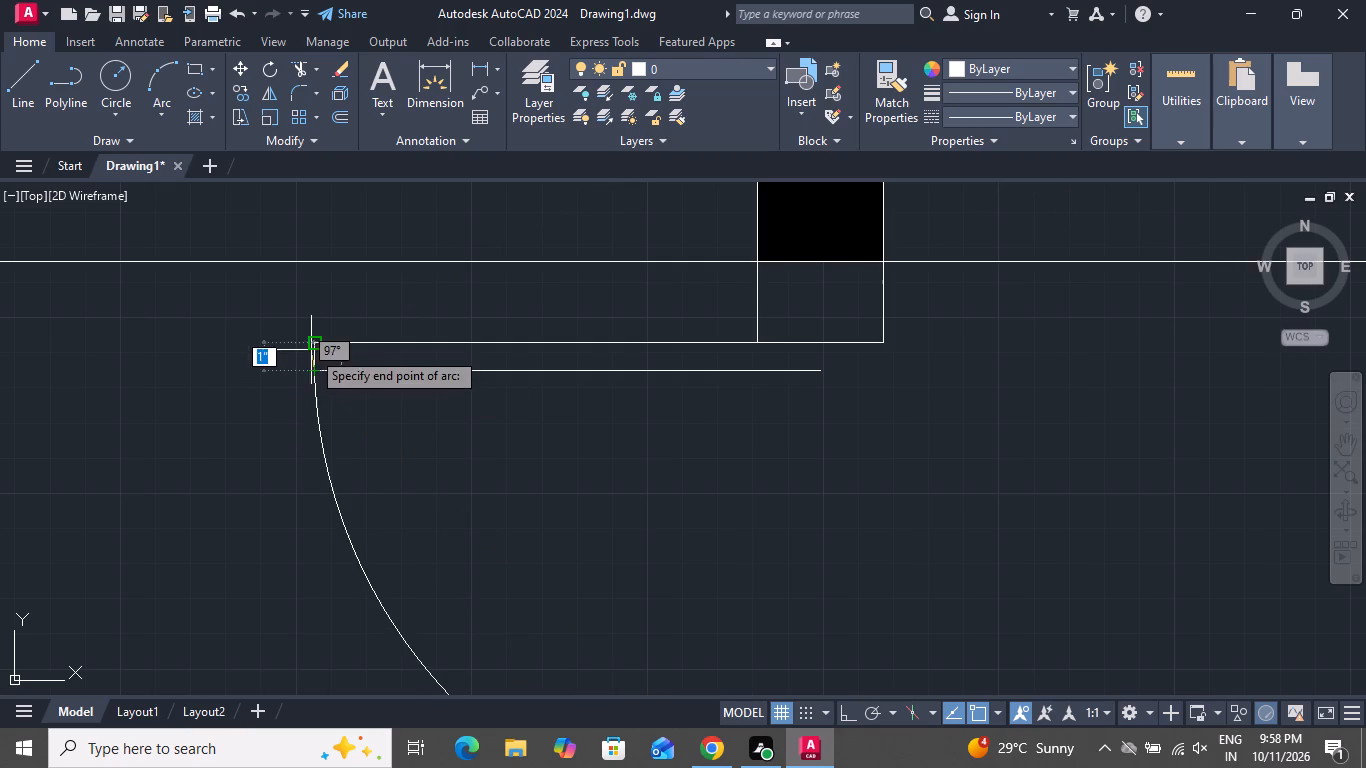
click(309, 340)
Draw a 2" vertical line closing the wall-side end of the kitchen–dining door leaf between its two horizontal lines.
scroll(329, 446, down, 3)
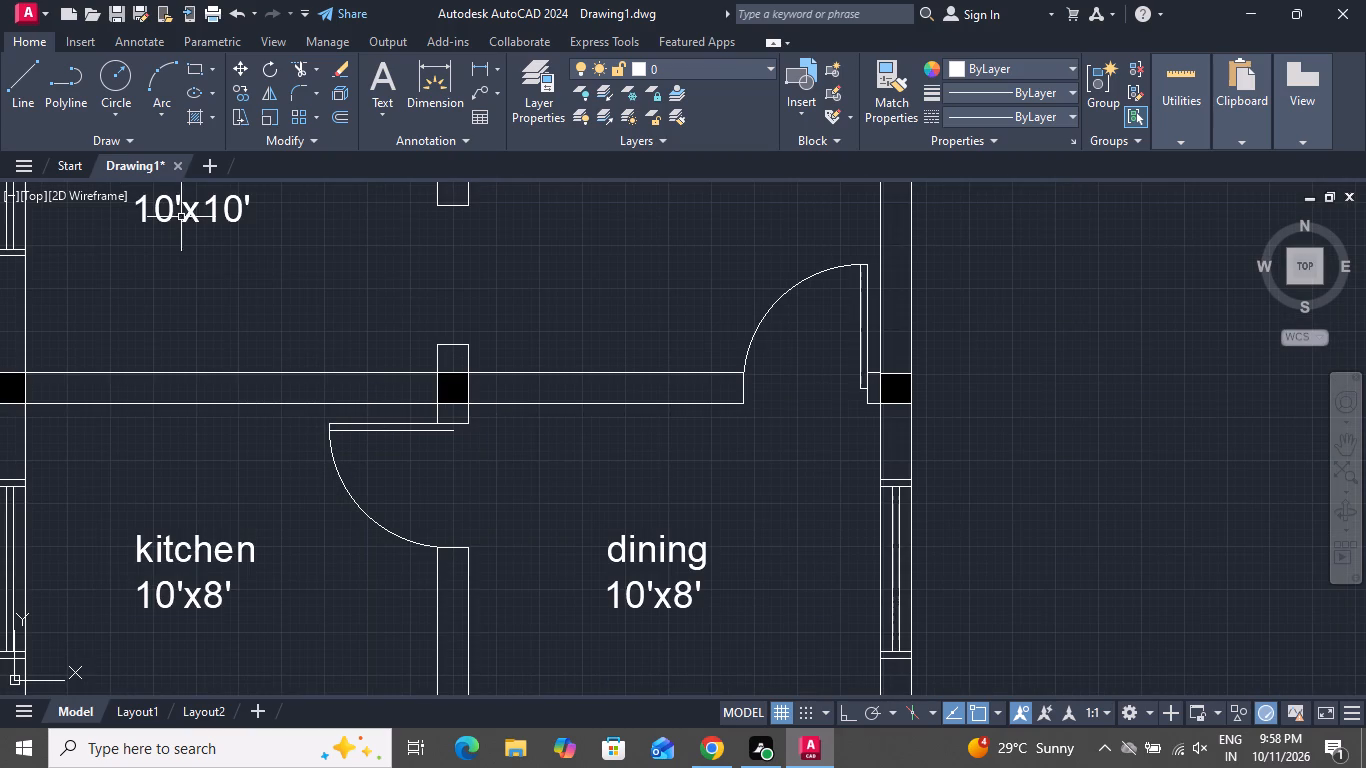
click(13, 97)
scroll(439, 435, up, 2)
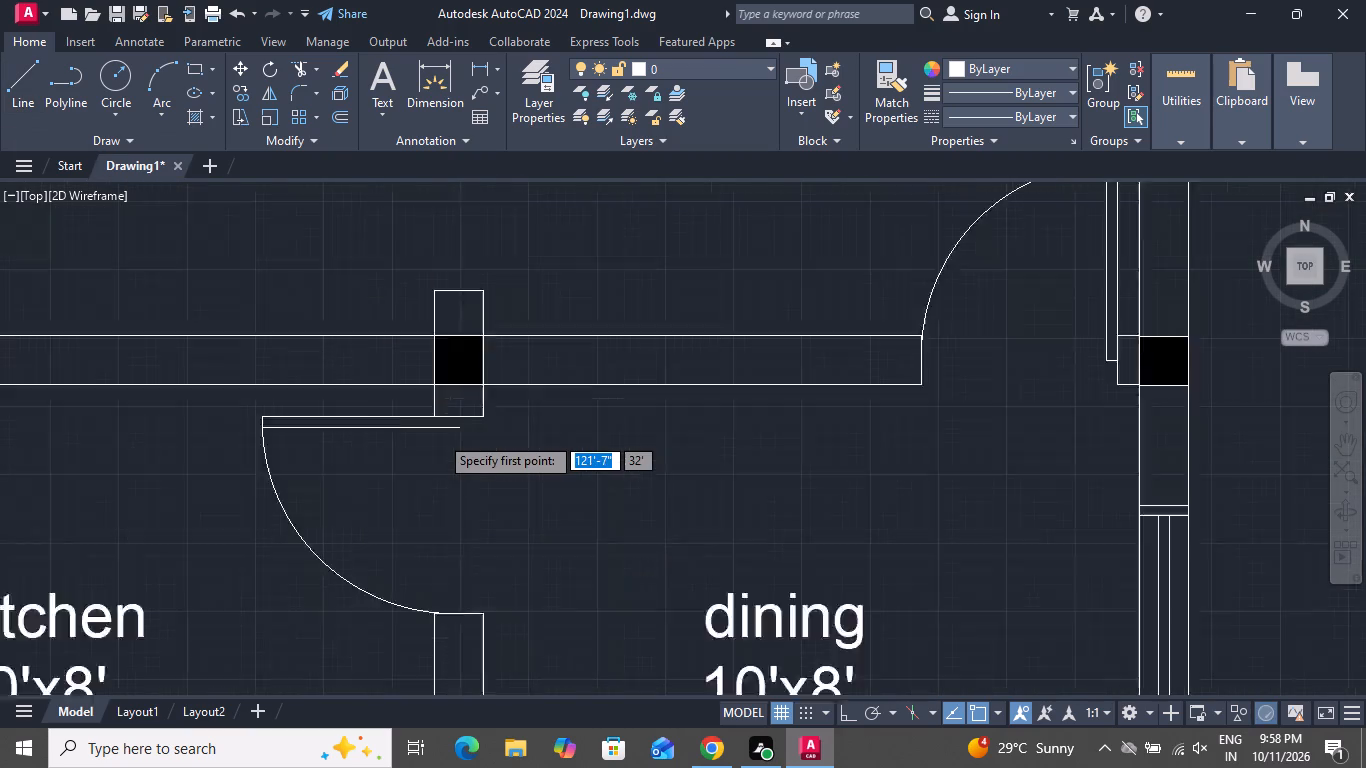
scroll(460, 436, up, 2)
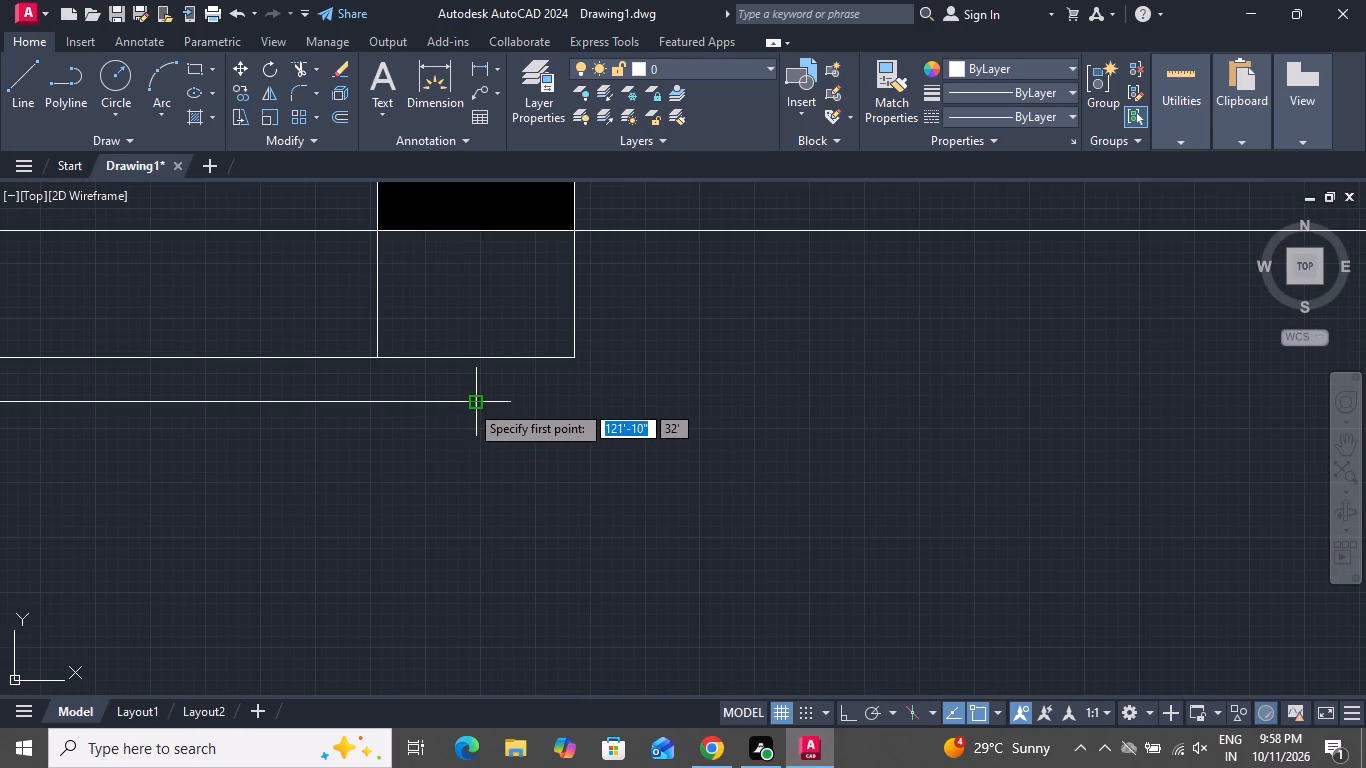
click(469, 403)
click(473, 361)
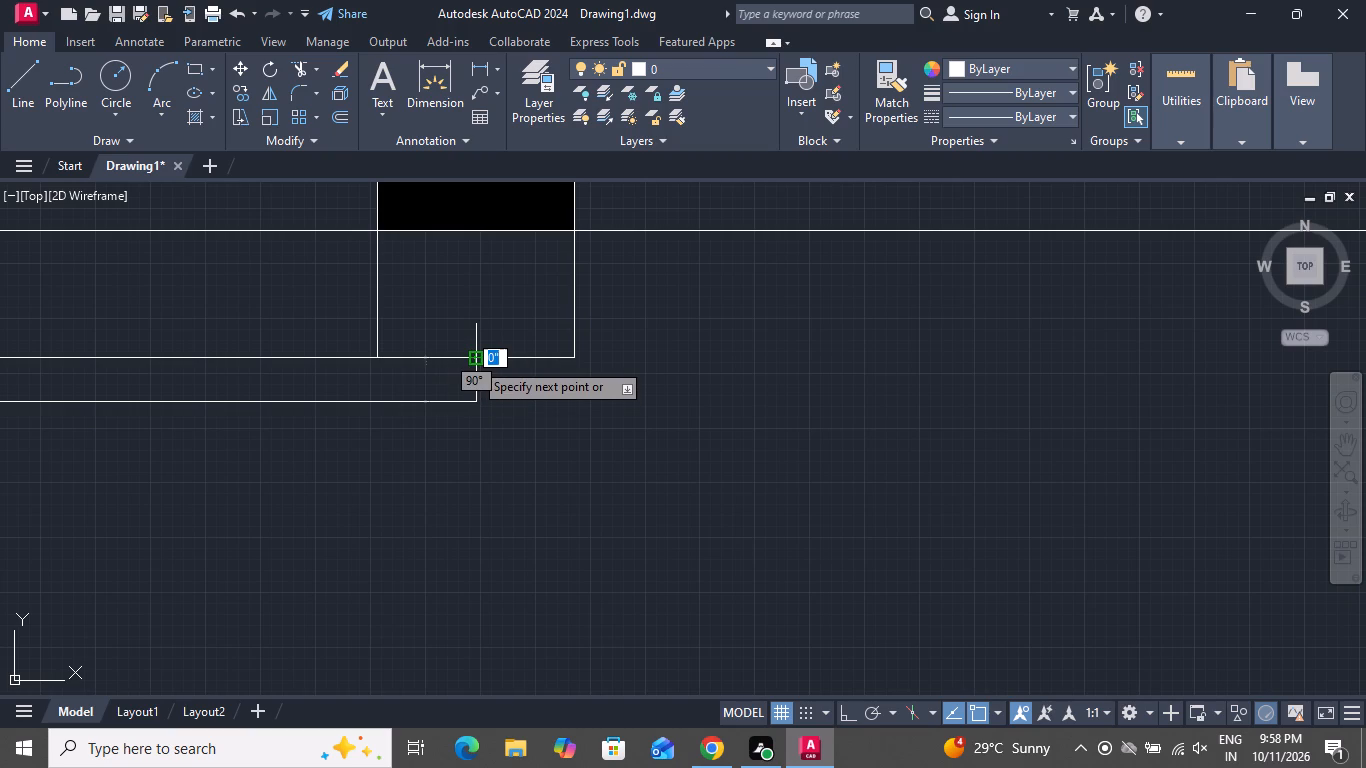
right_click(473, 361)
click(483, 379)
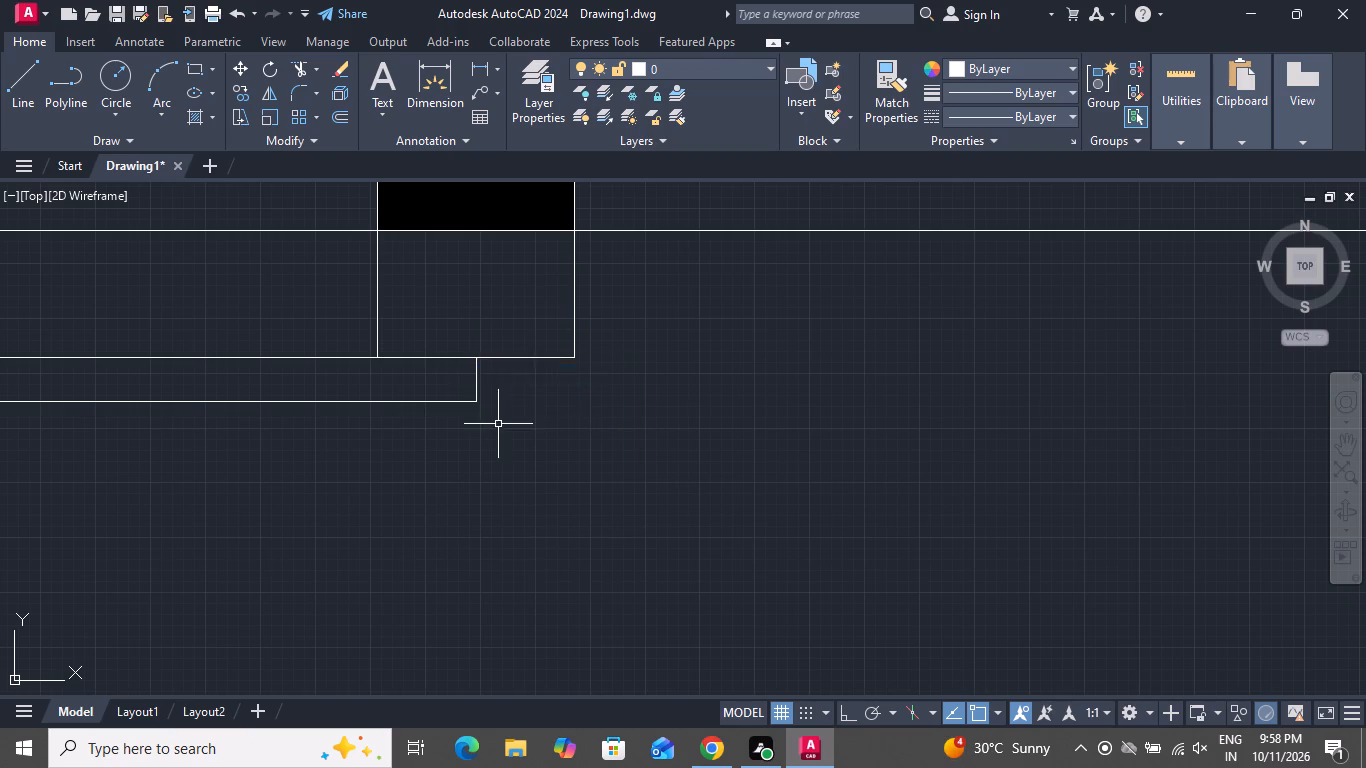
Offset the wall end beside the black square on the upper bedroom–hall opening by 3' across the opening, toward the toilet.
scroll(499, 433, down, 8)
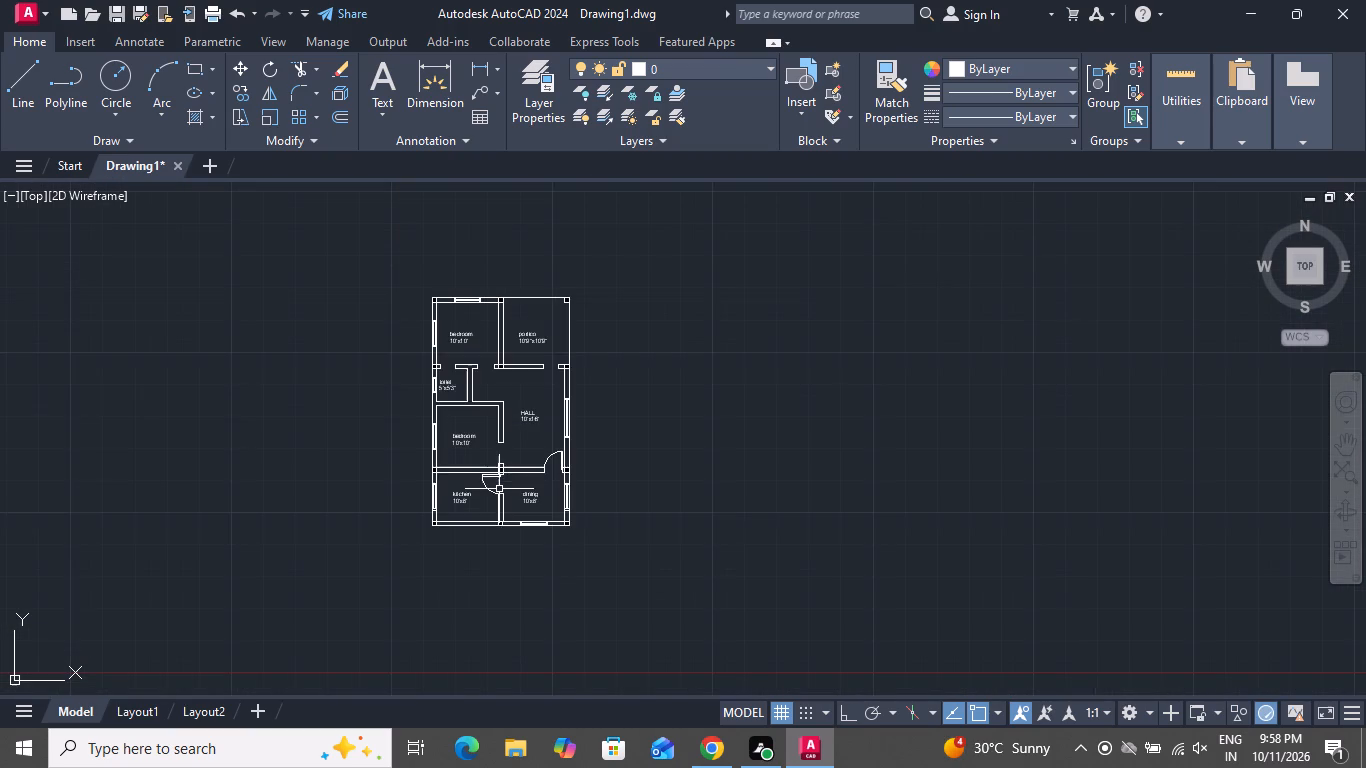
scroll(462, 347, up, 3)
scroll(468, 358, down, 1)
scroll(468, 360, up, 1)
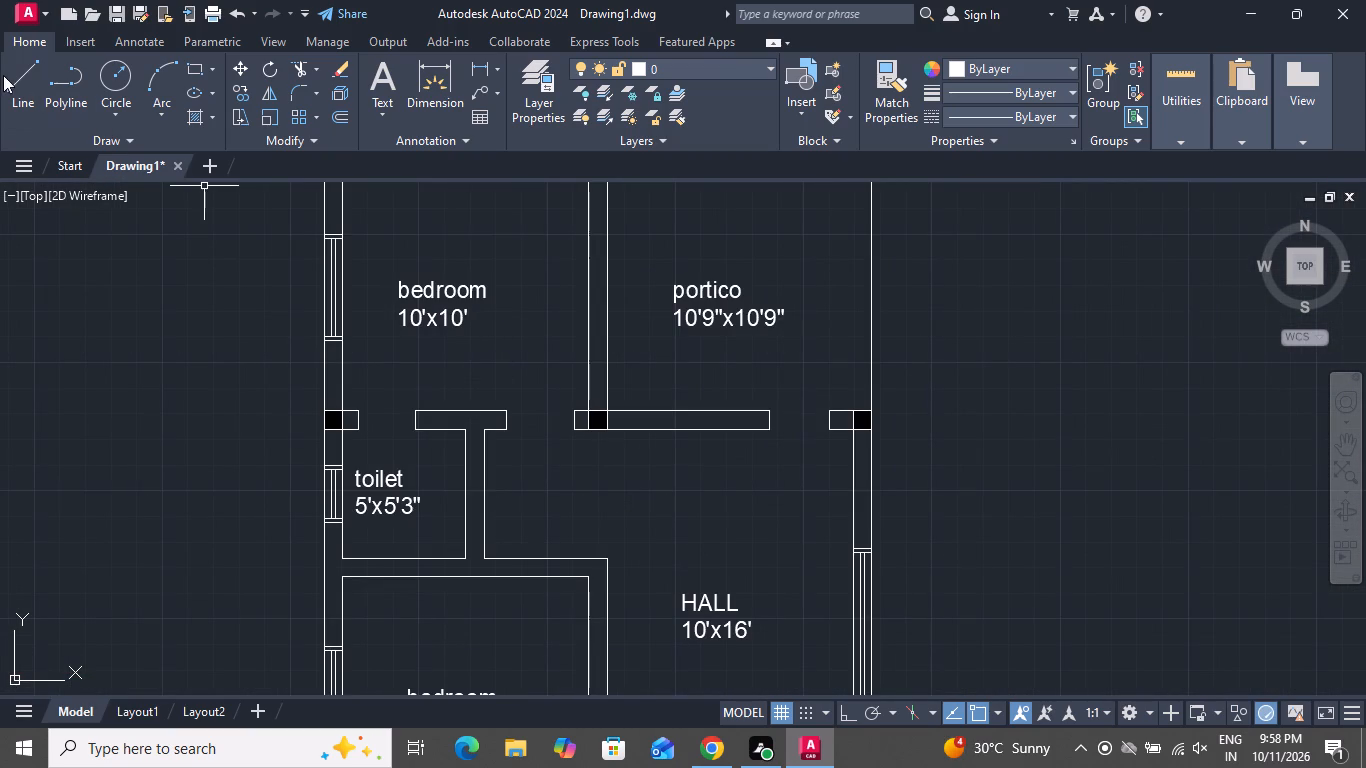
click(16, 87)
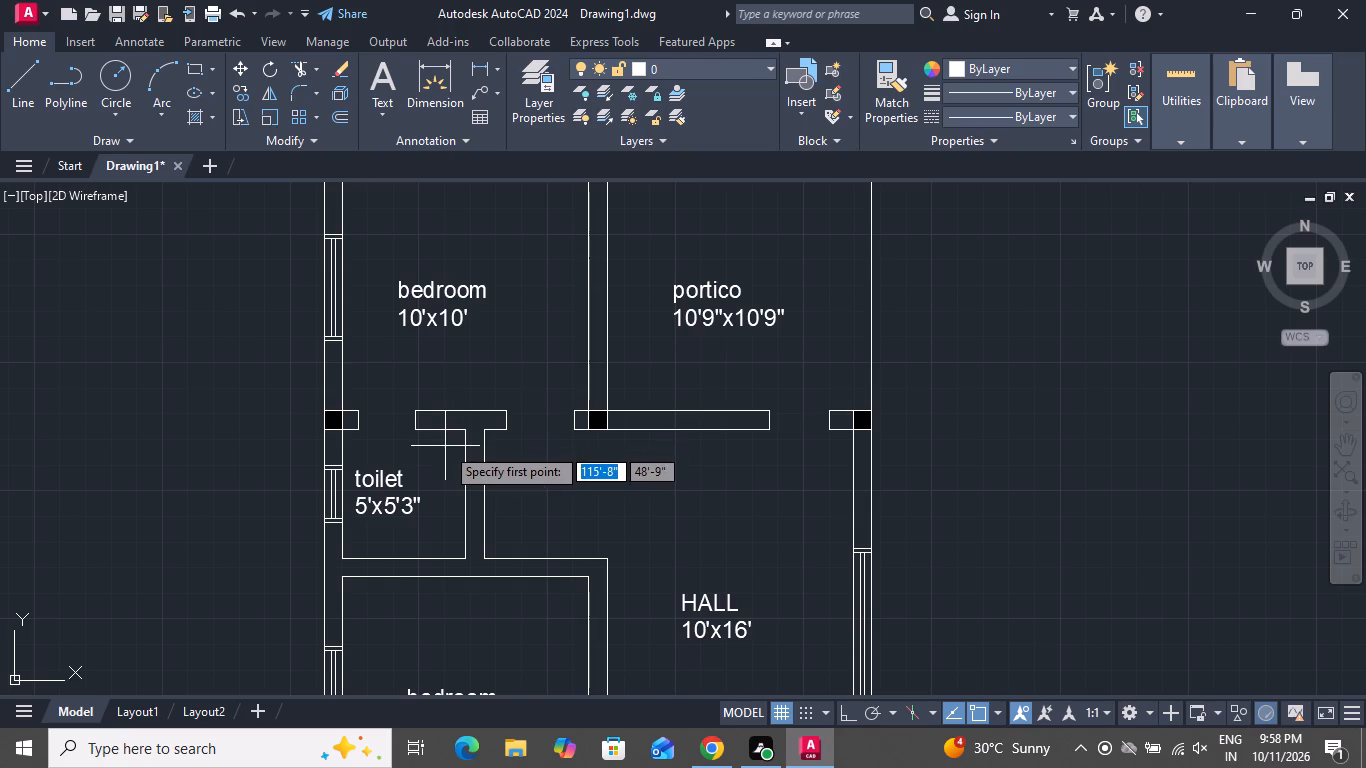
key(Escape)
key(o)
key(space)
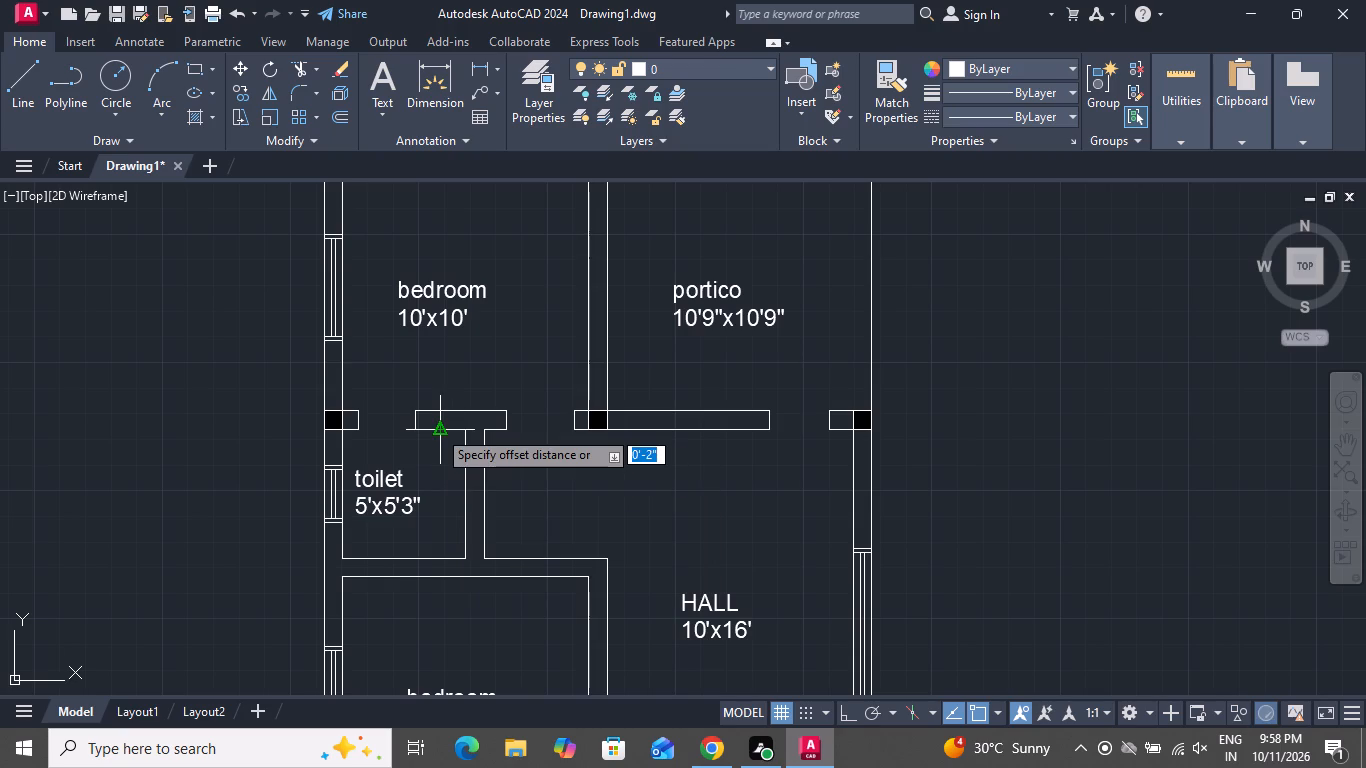
text(3')
key(Return)
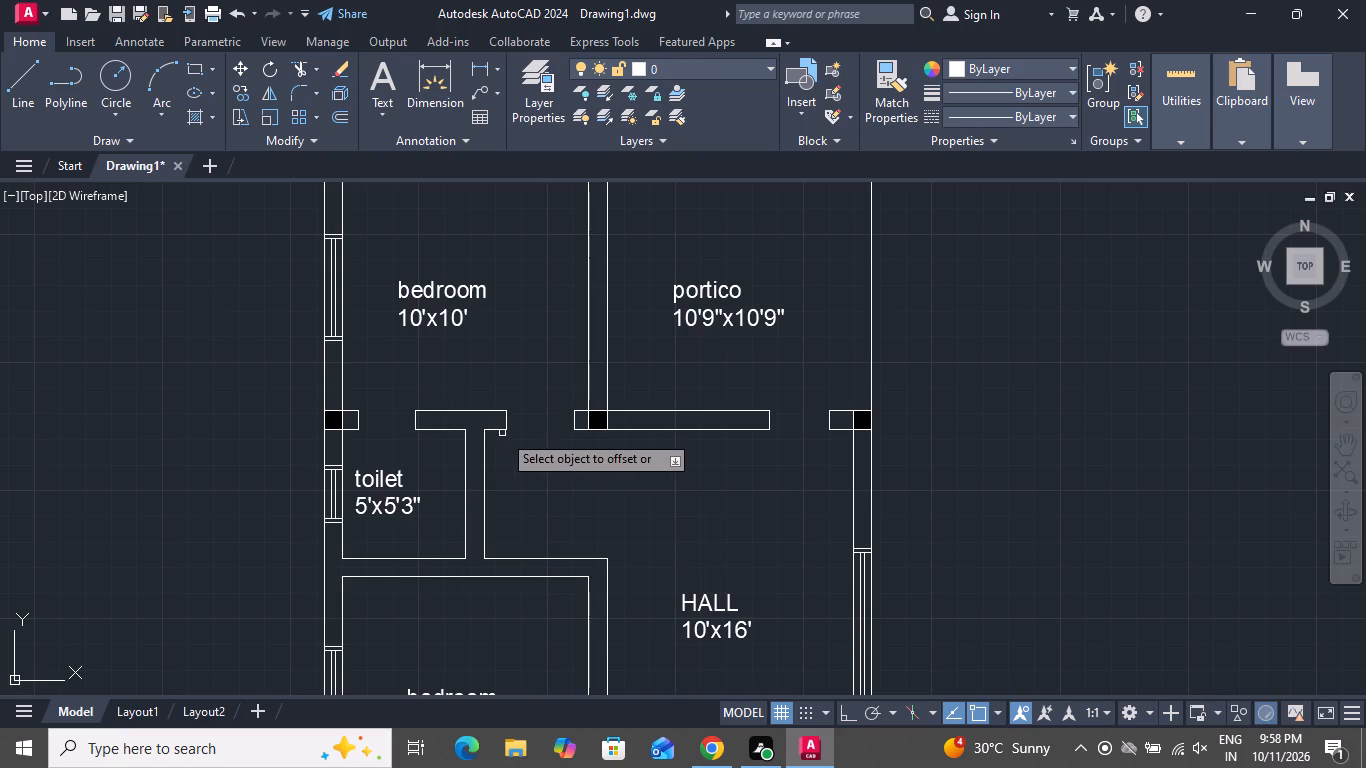
scroll(504, 429, up, 2)
click(668, 411)
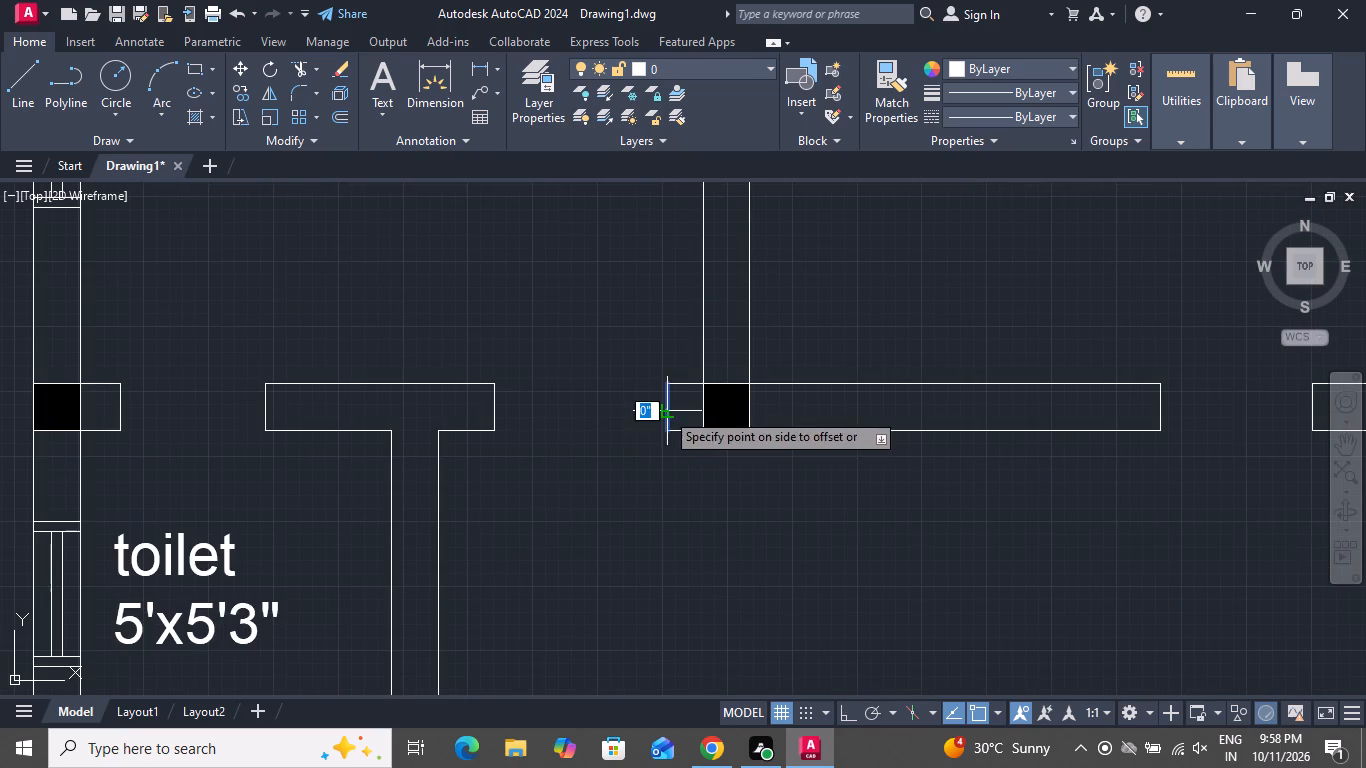
click(482, 387)
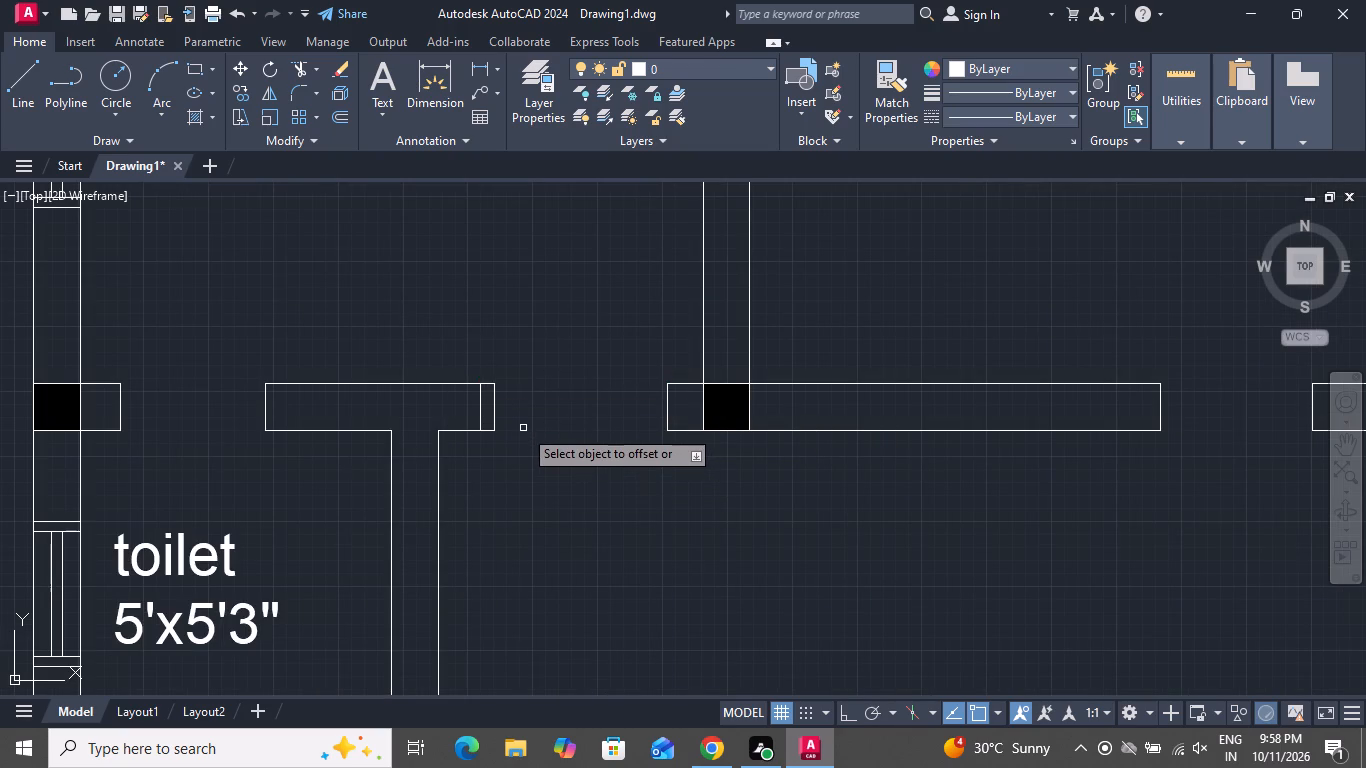
right_click(523, 428)
click(545, 472)
click(541, 446)
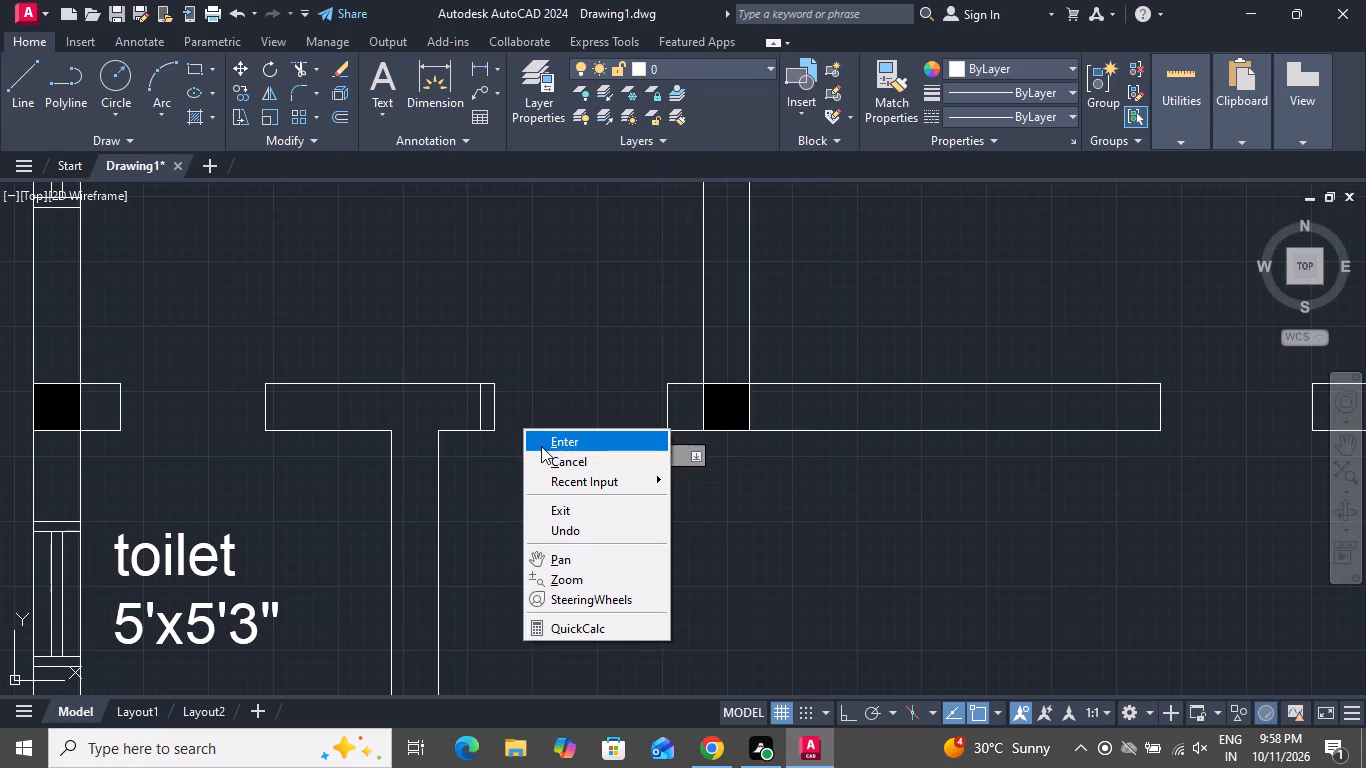
Trim the two wall lines past the new 3' edge of the bedroom–hall opening and remove the leftover end line.
click(301, 67)
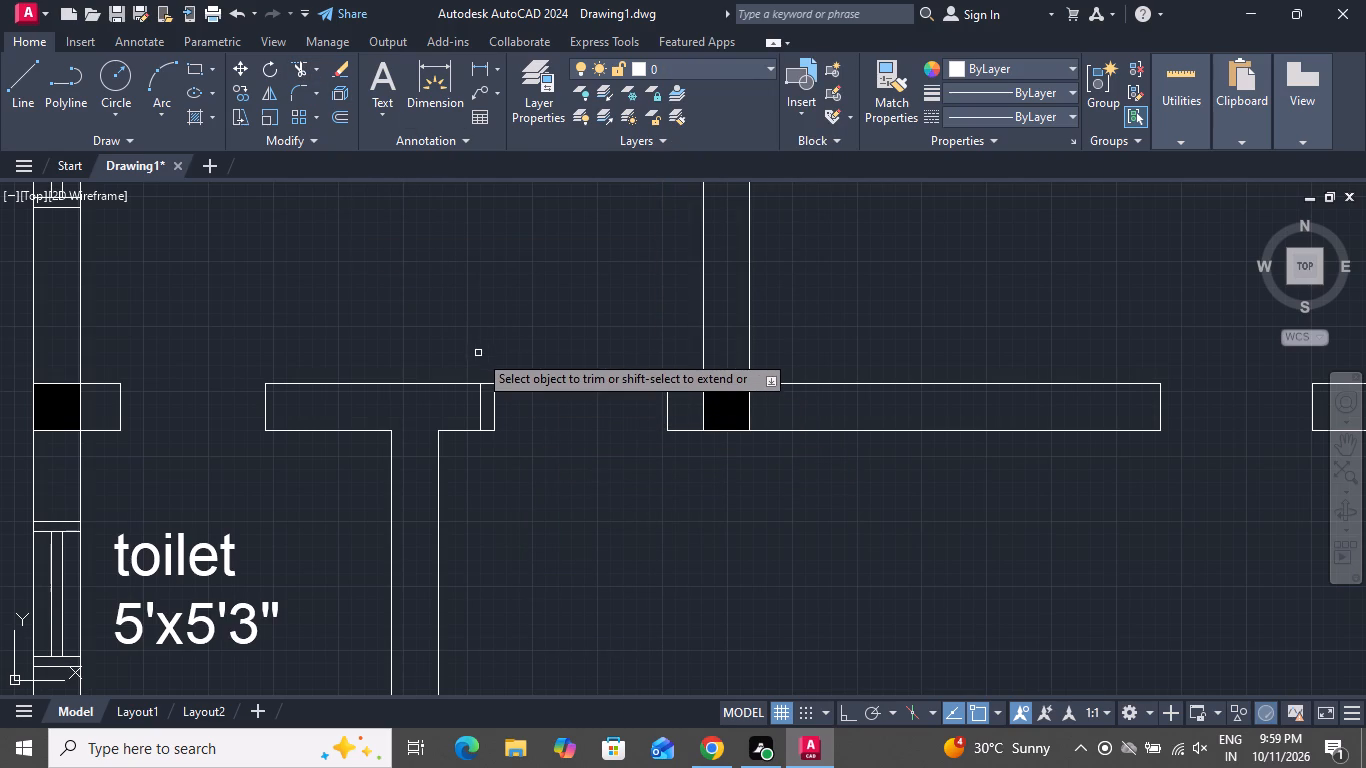
click(478, 353)
click(492, 472)
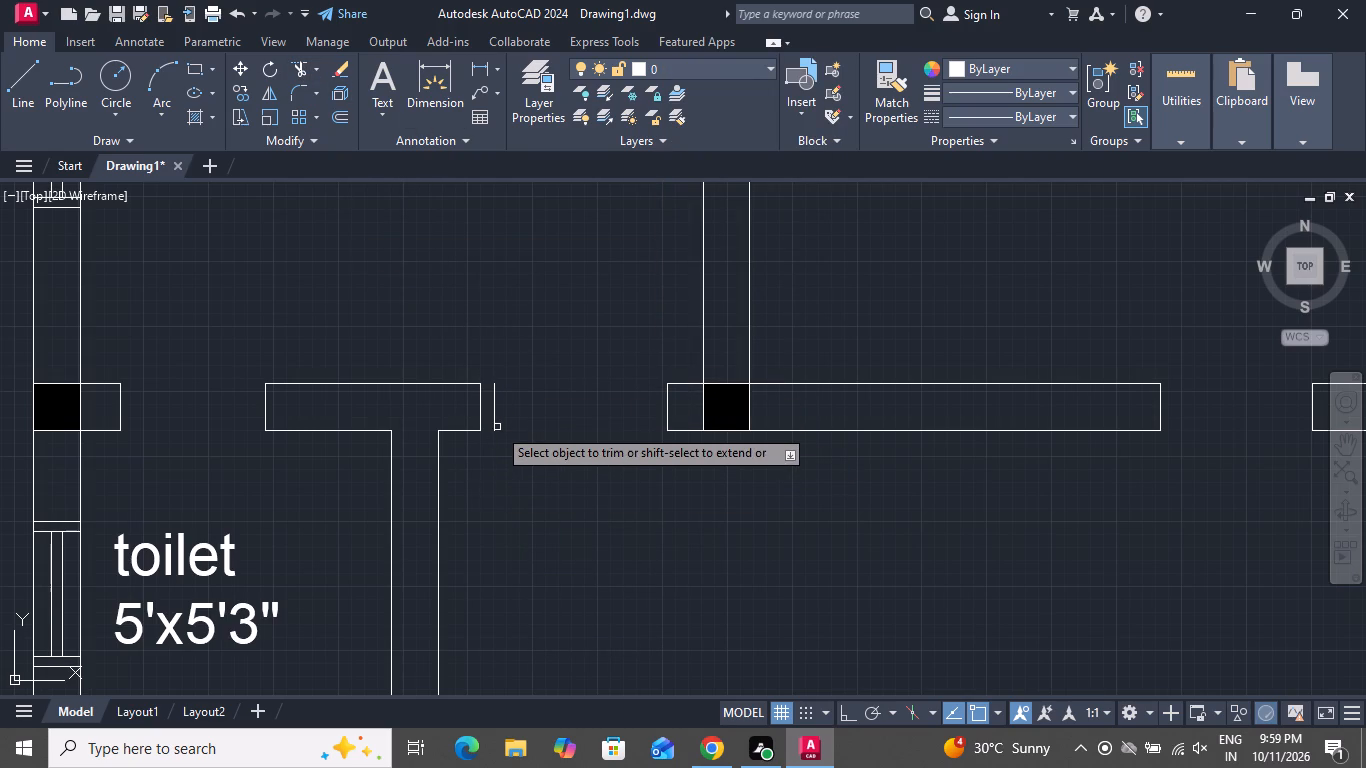
click(497, 419)
click(497, 419)
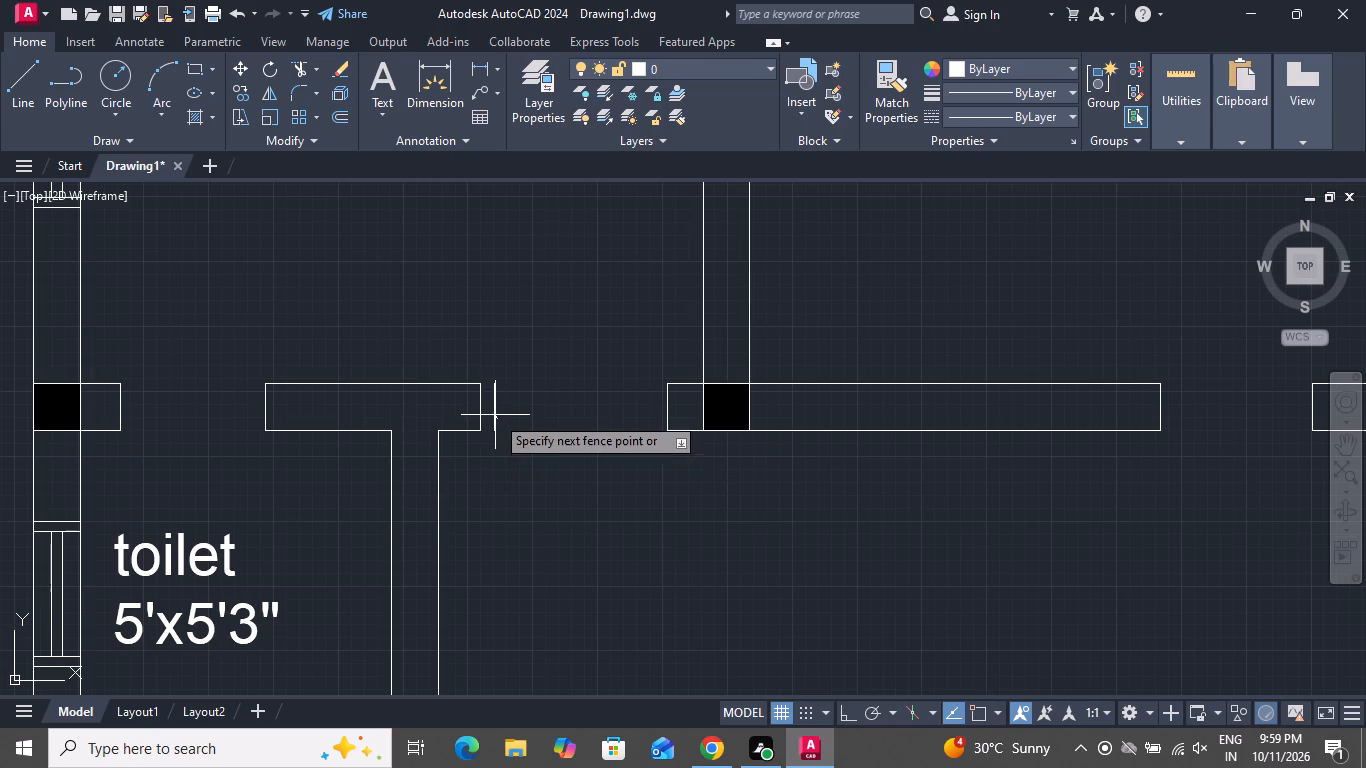
click(491, 406)
right_click(491, 406)
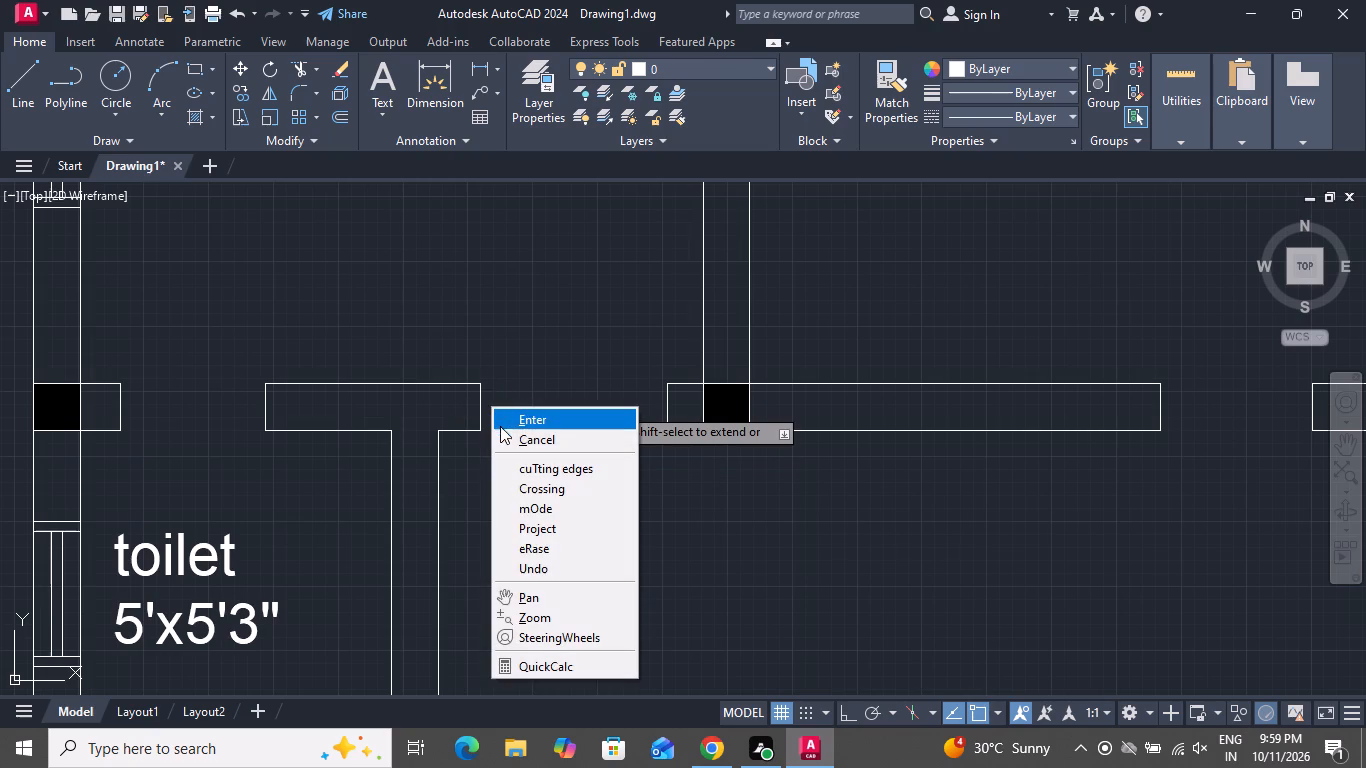
click(521, 444)
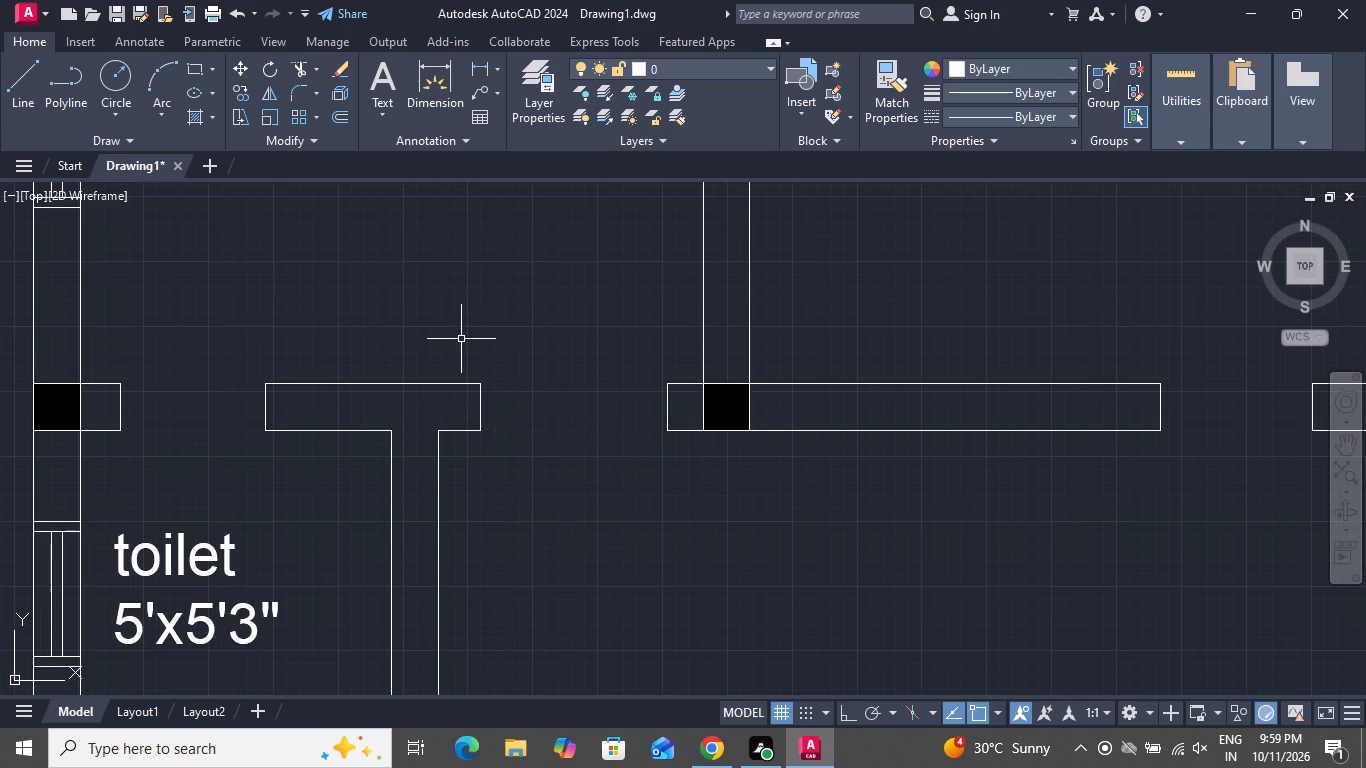
Draw a 3' vertical door line up into the bedroom from the midpoint of the wall end beside the black square.
click(21, 97)
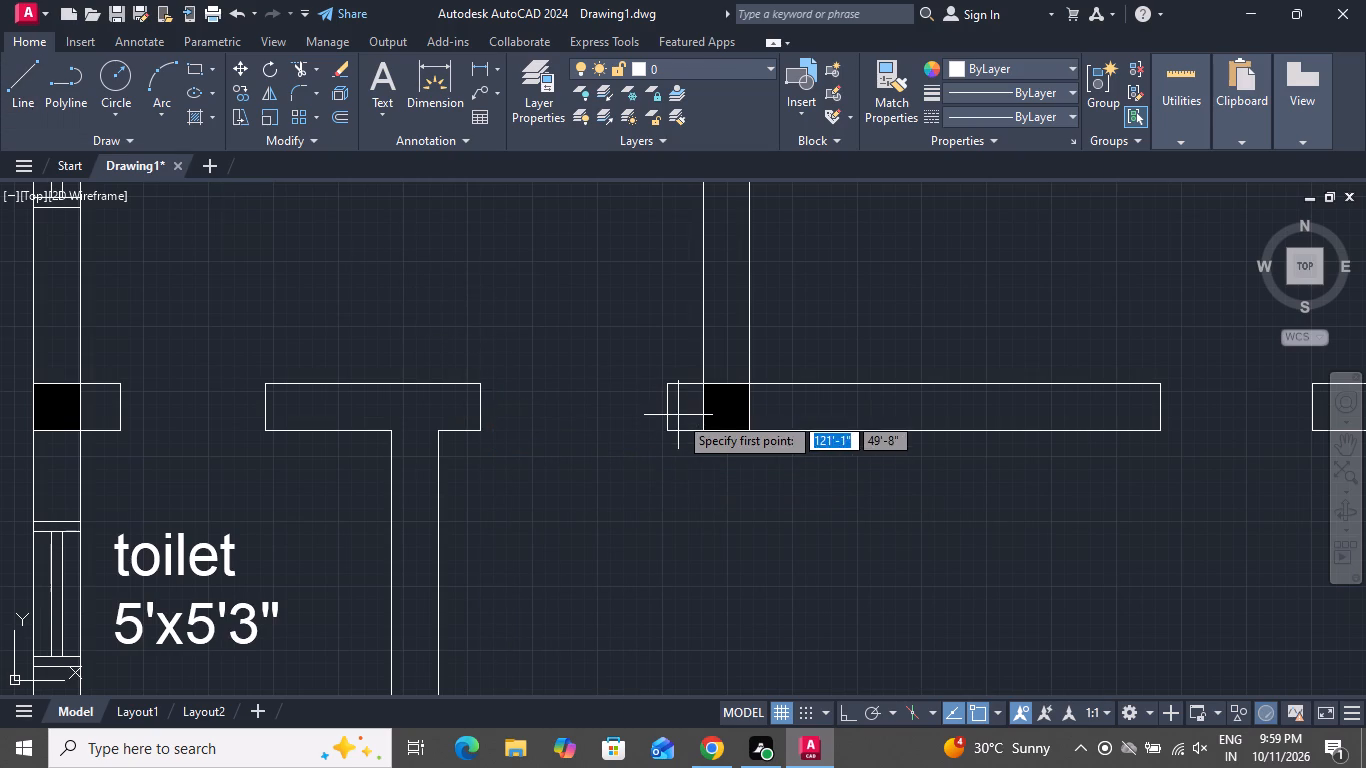
click(665, 413)
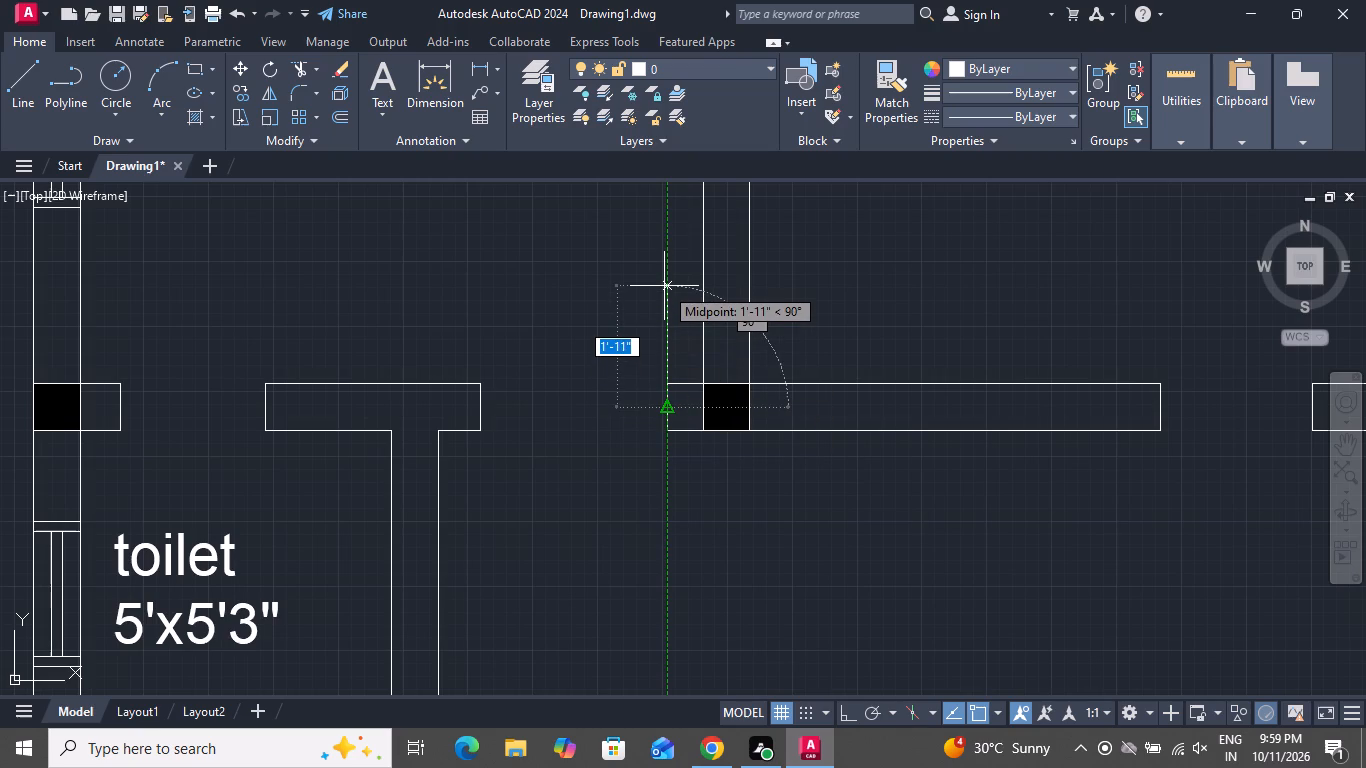
key(3)
key(apostrophe)
key(Return)
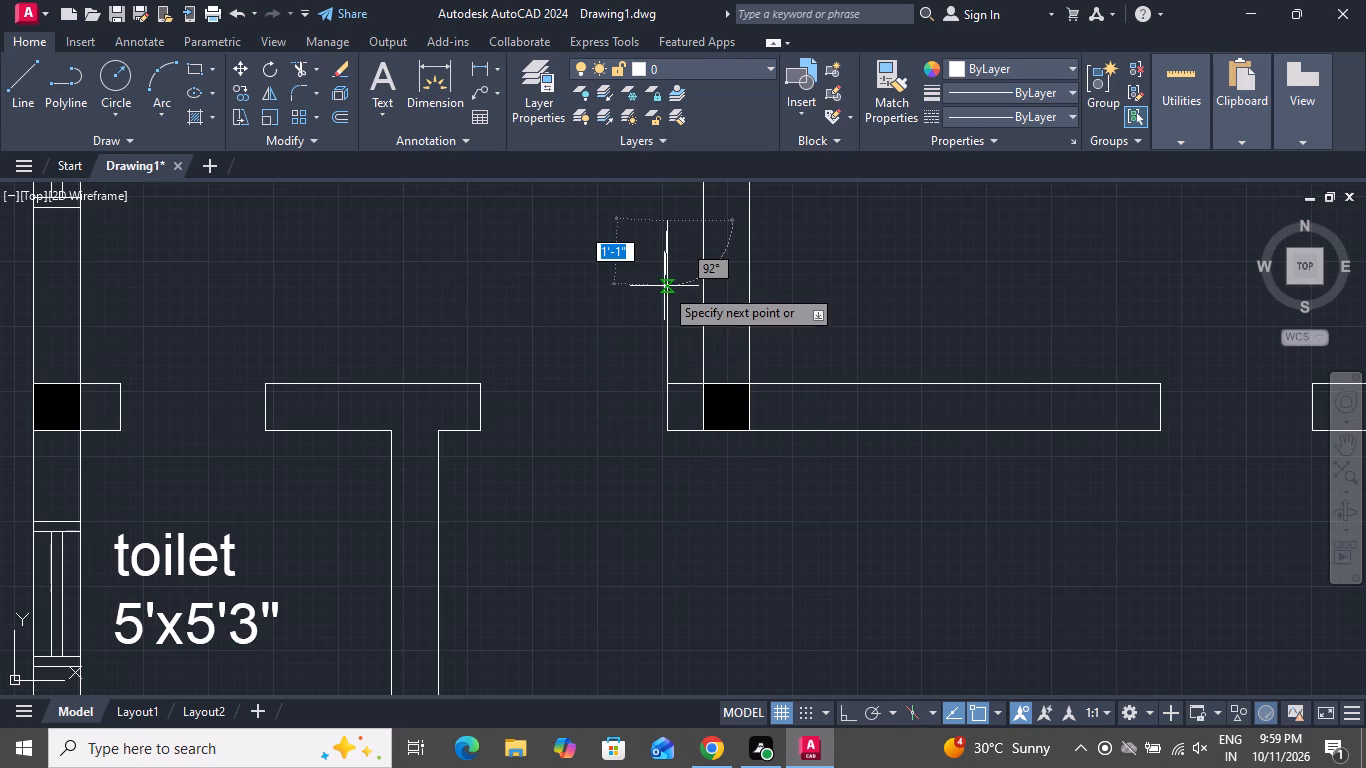
right_click(664, 288)
click(702, 329)
Offset the 3' vertical bedroom door line by 2" toward the opening.
text(o 2)
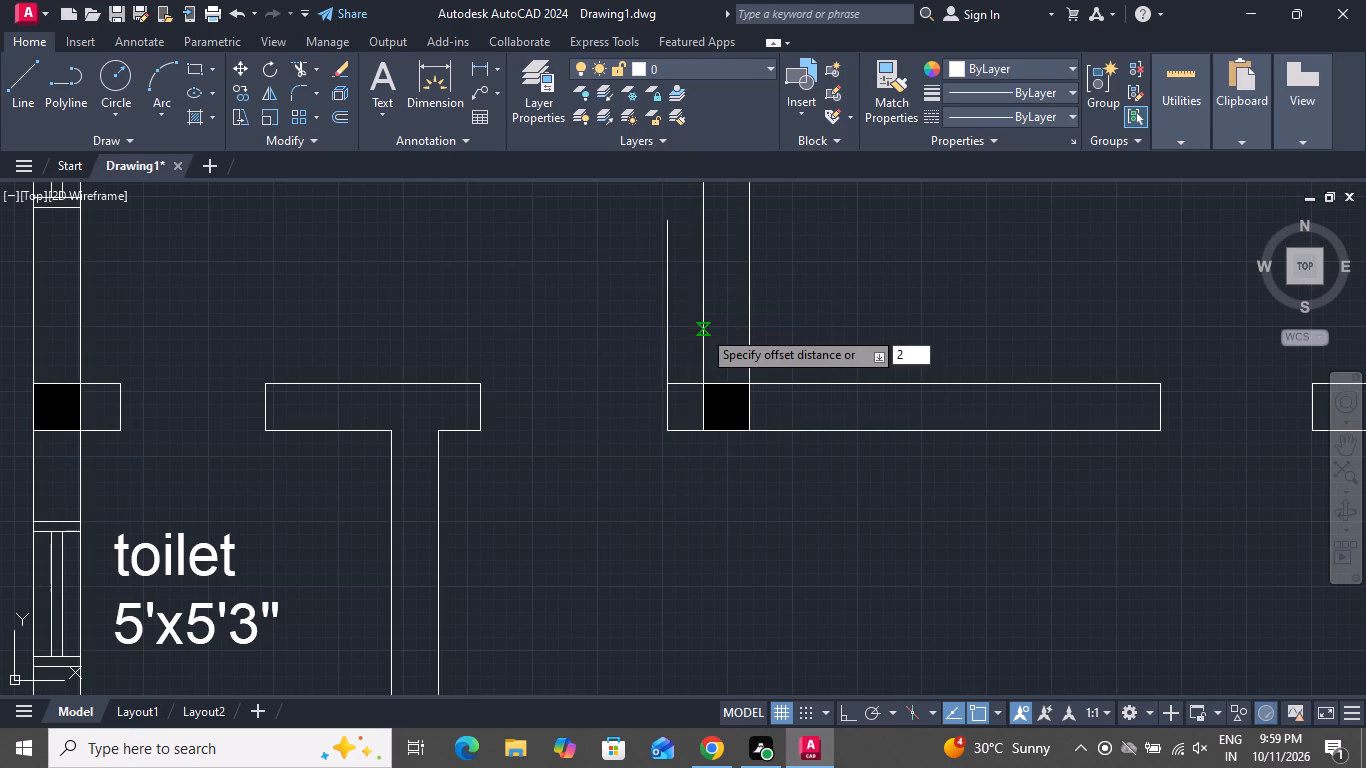
key(shift+quotedbl)
key(Return)
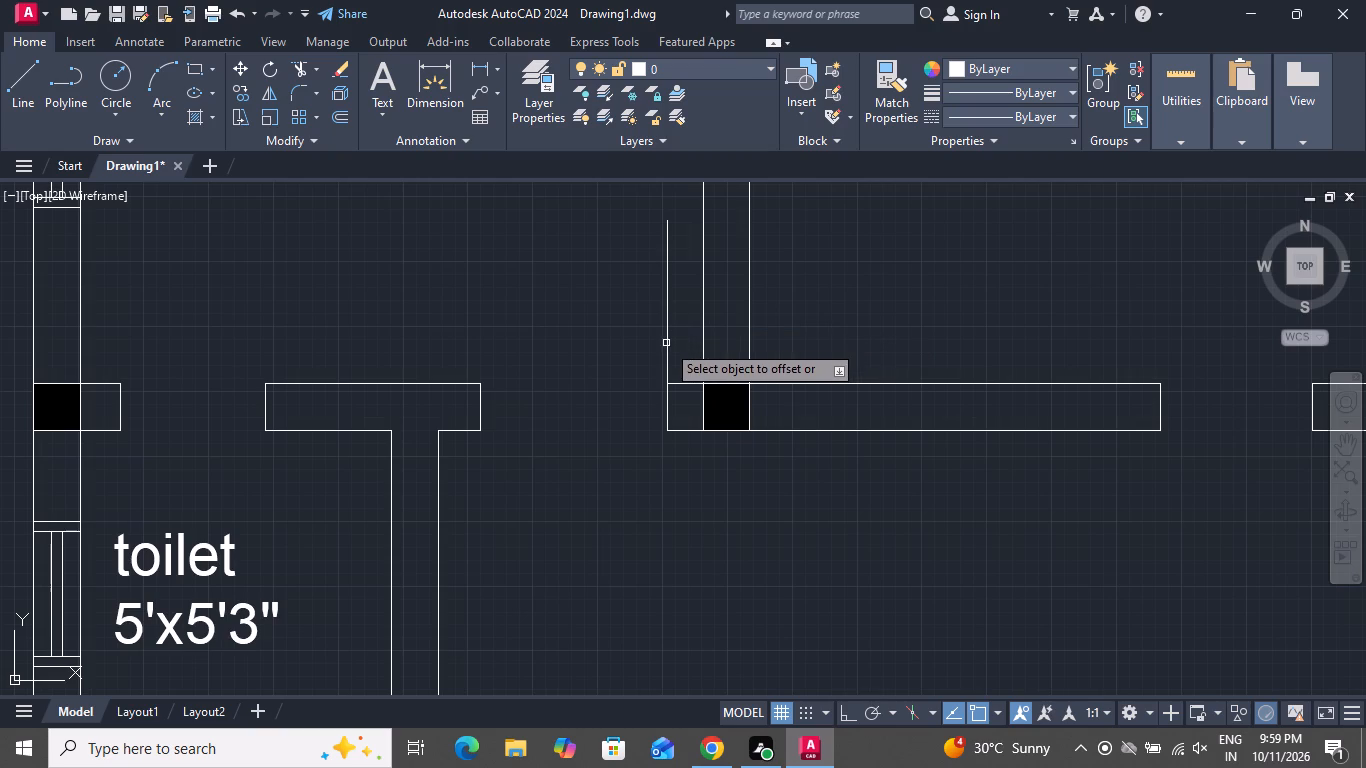
click(666, 343)
click(567, 344)
right_click(567, 344)
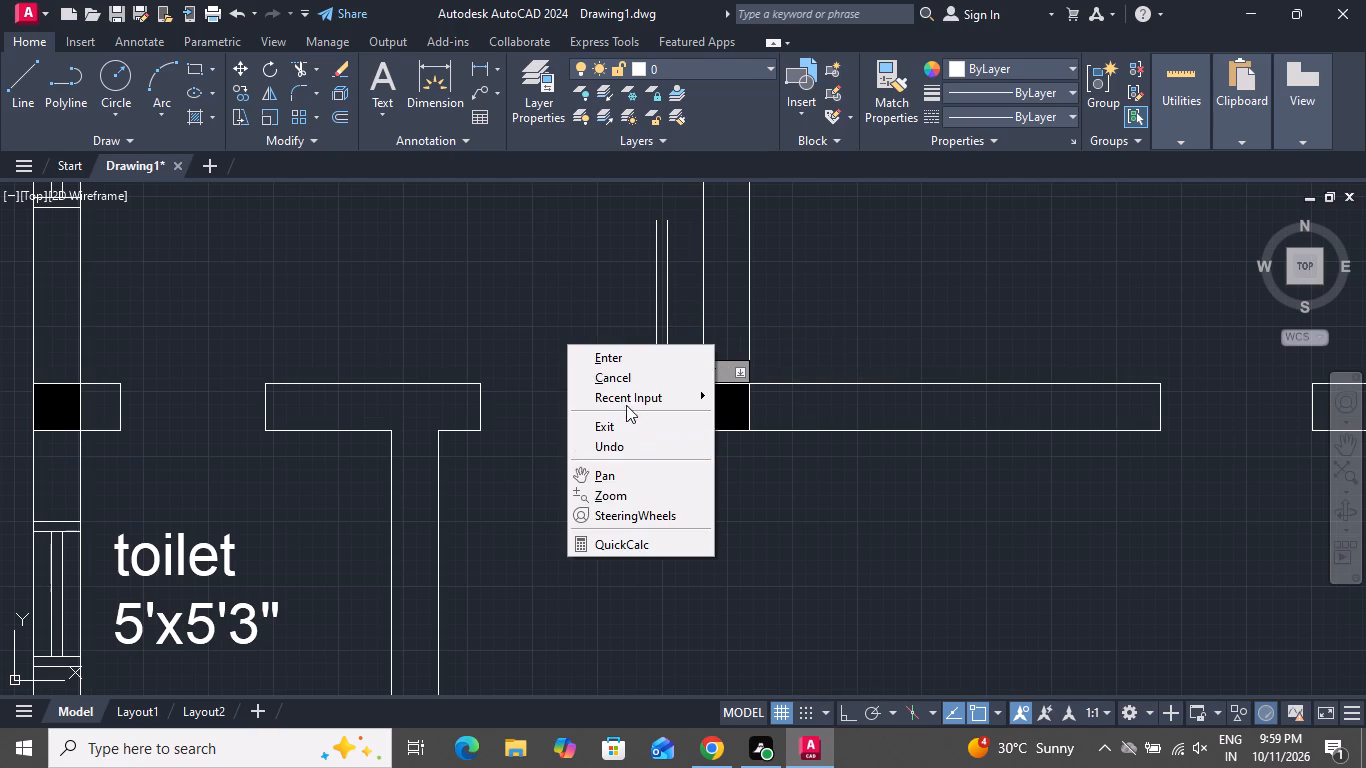
click(614, 382)
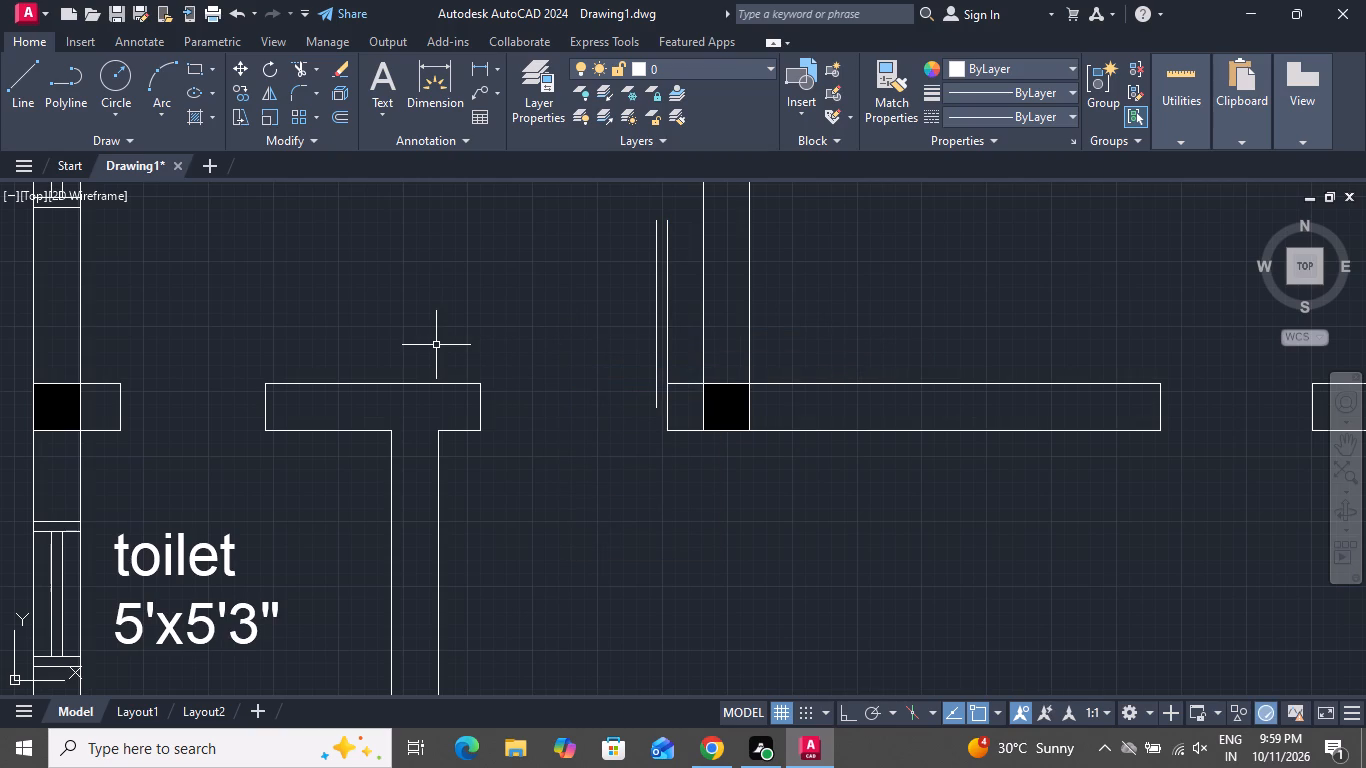
Draw the bedroom door swing as a three-point arc from the opposite wall end's midpoint through the offset line's top to the original line's top.
text(a)
key(space)
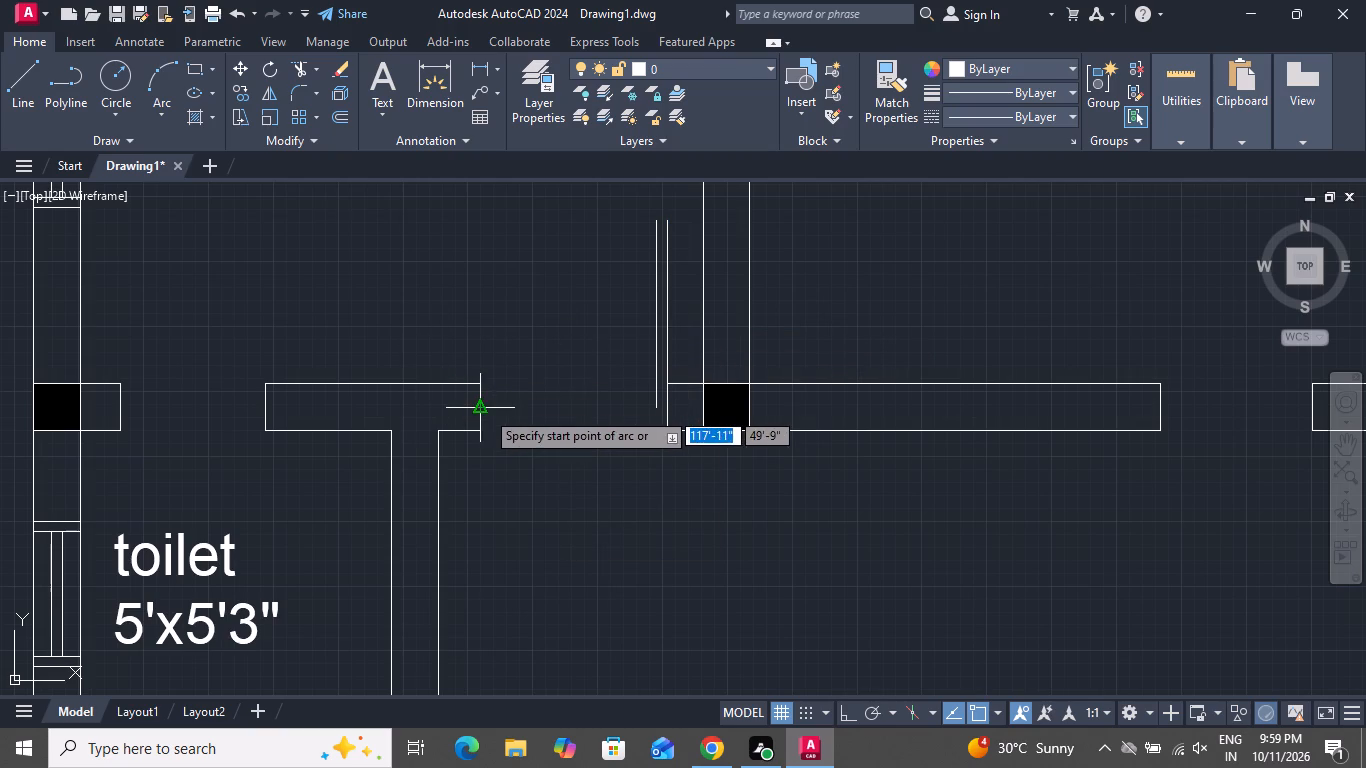
click(485, 410)
click(650, 222)
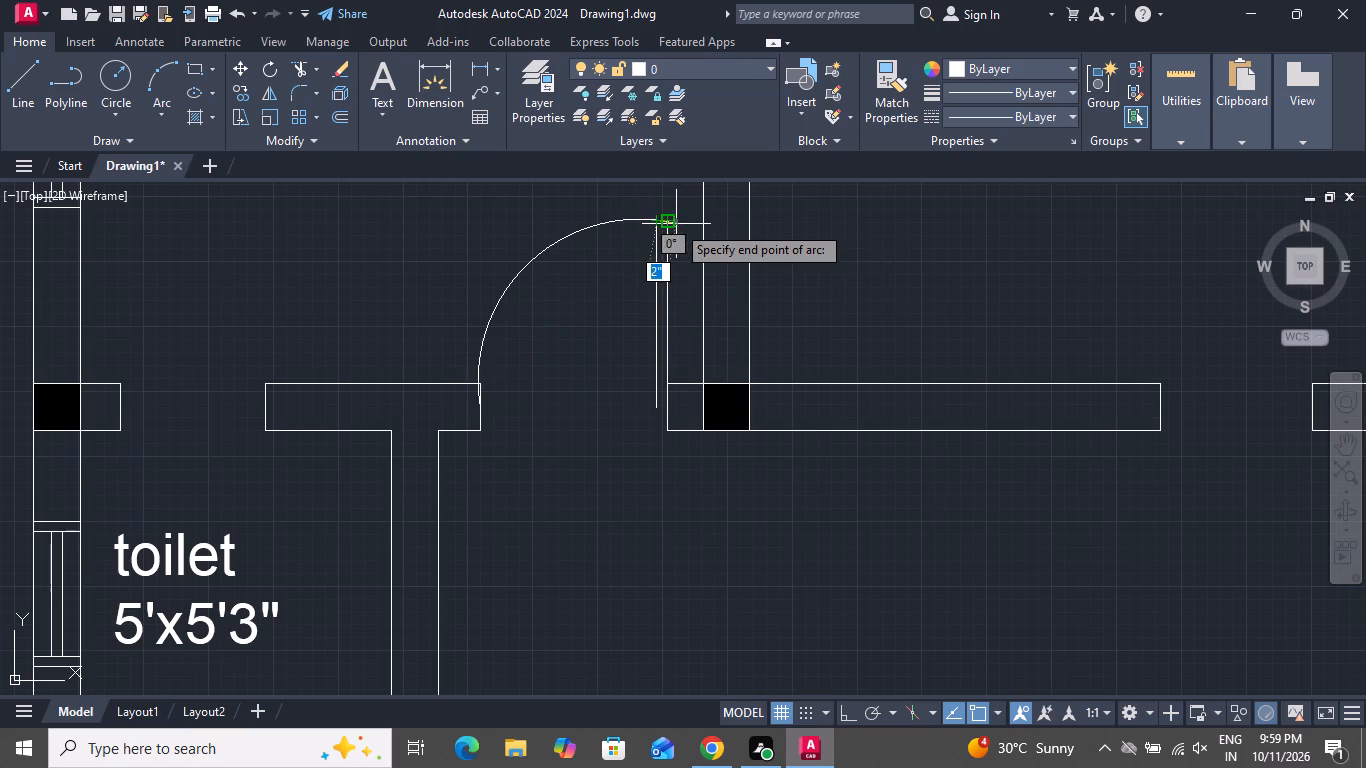
click(673, 224)
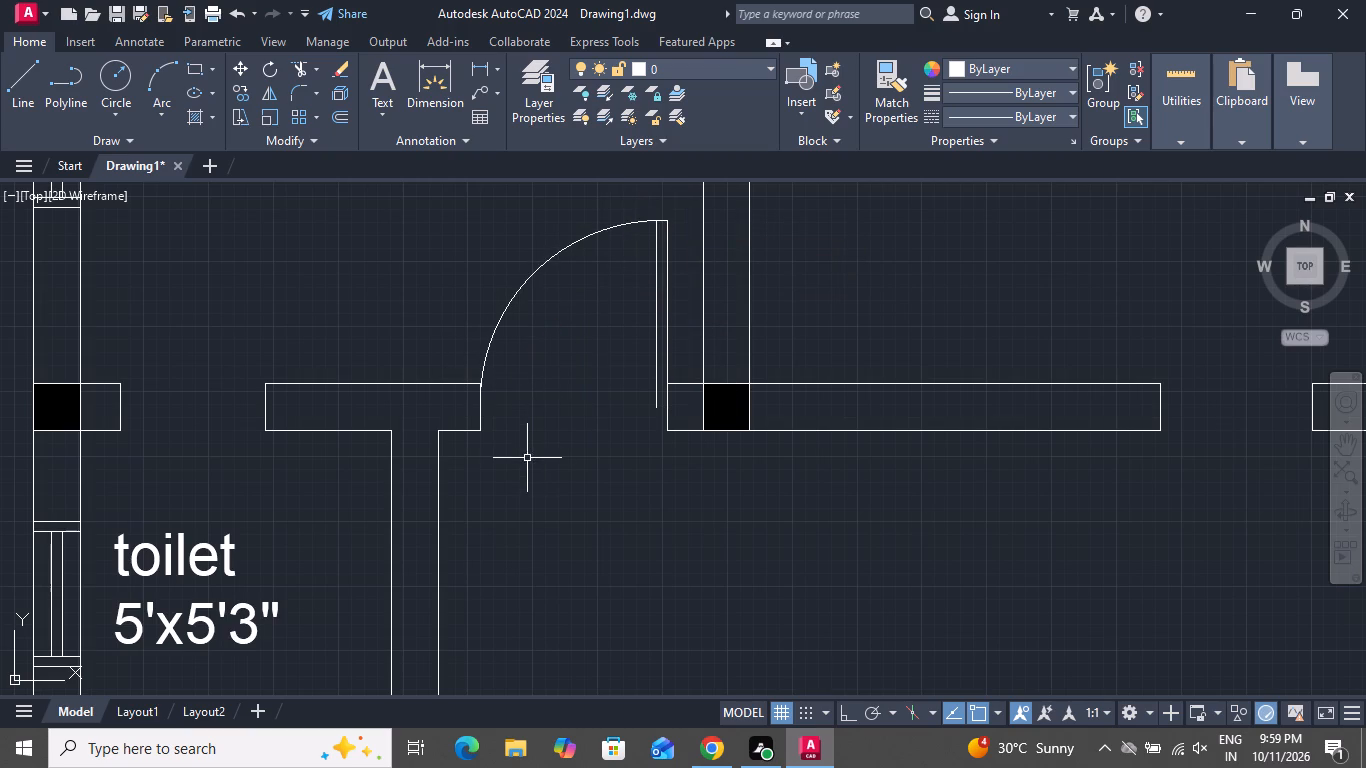
Draw a 2" horizontal line closing the wall-side end of the bedroom door leaf between its two vertical lines.
click(23, 86)
scroll(560, 405, up, 1)
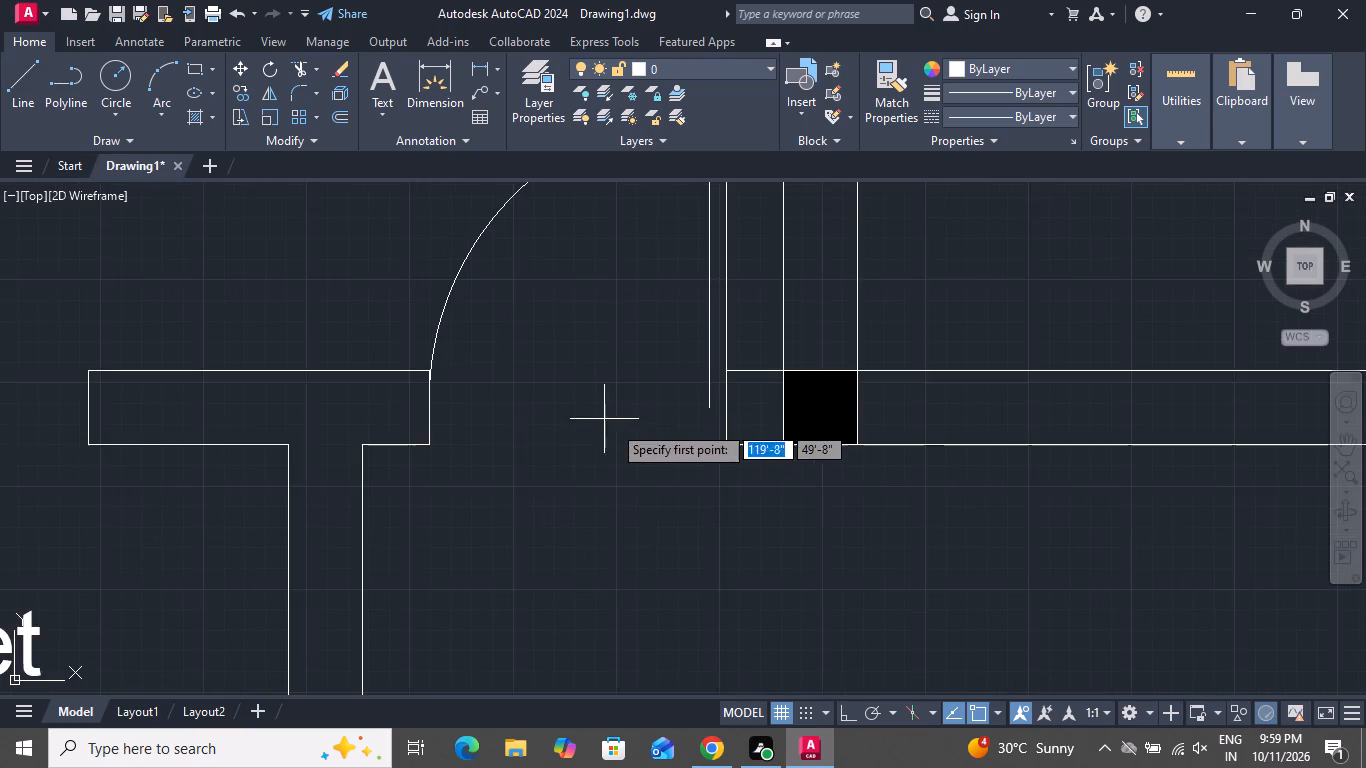
scroll(654, 432, up, 1)
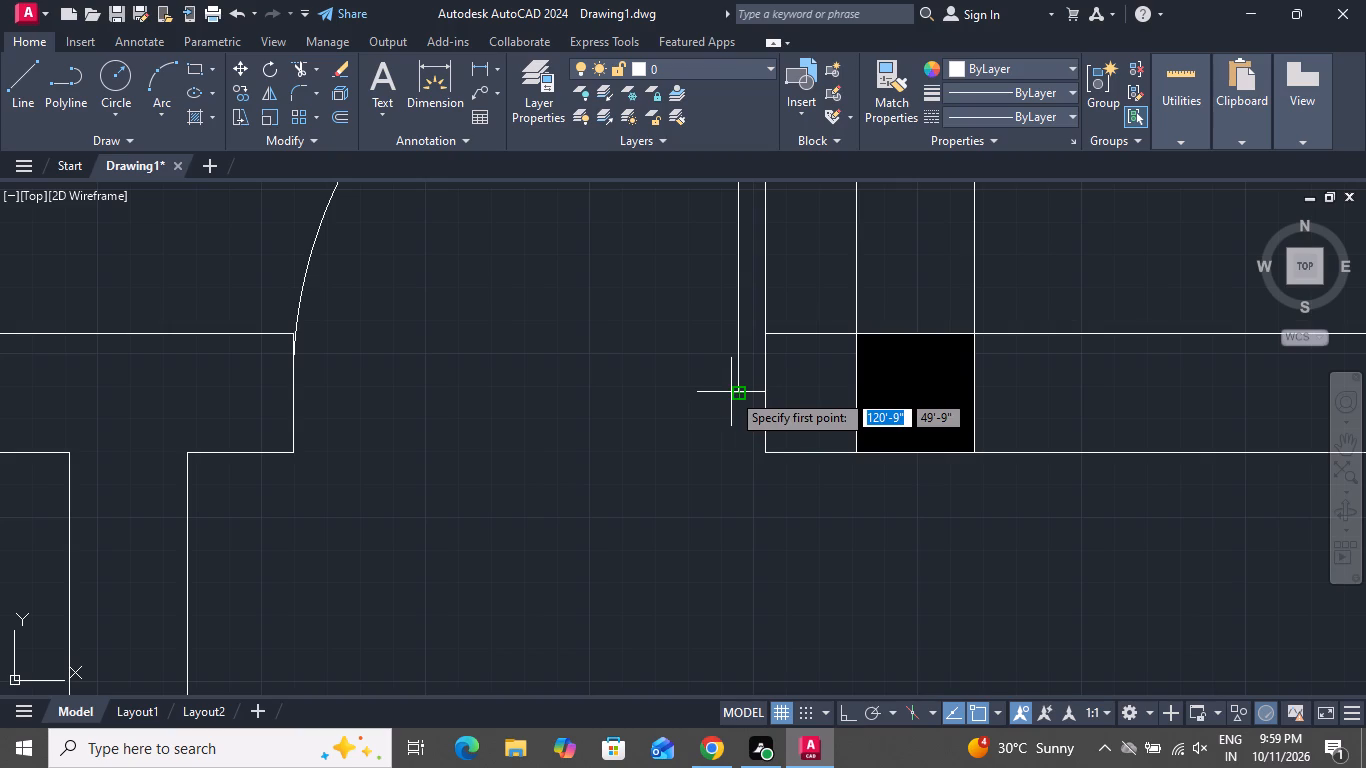
click(743, 392)
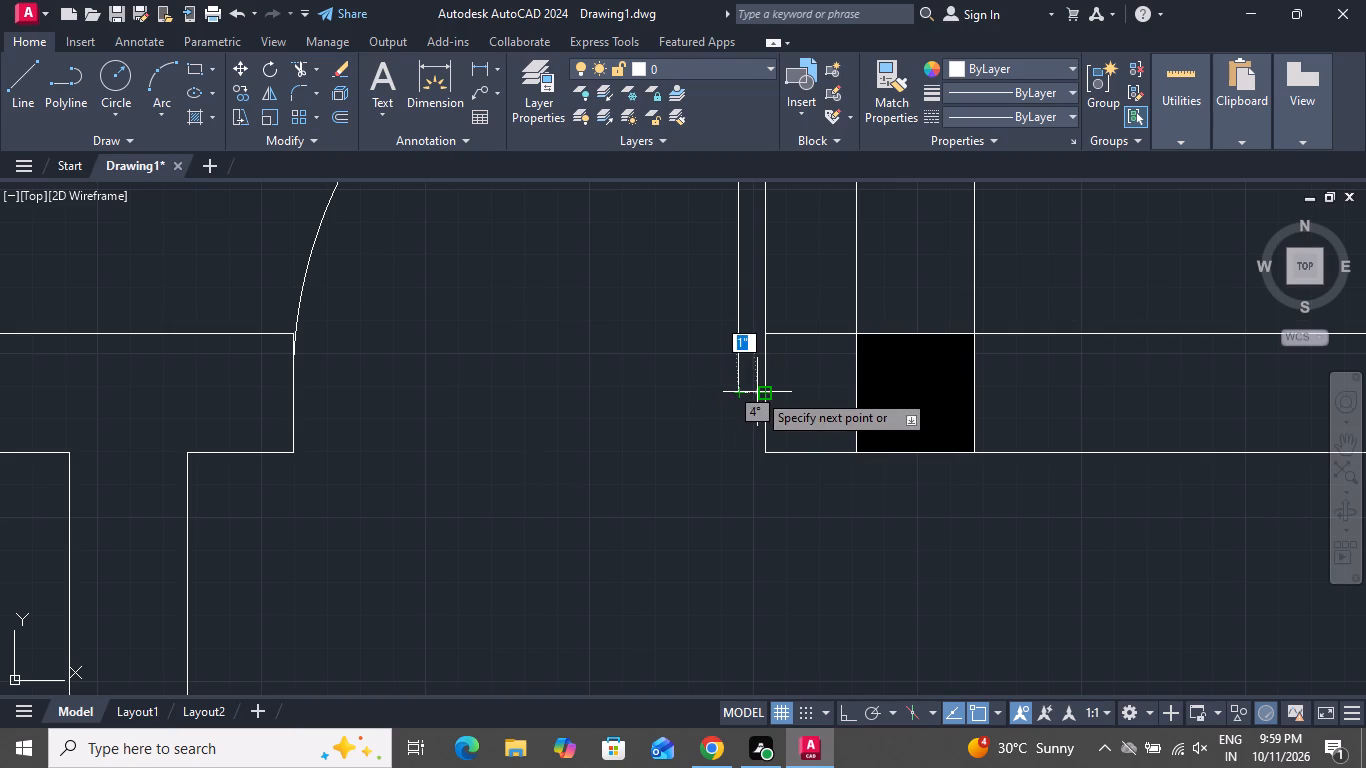
click(757, 392)
scroll(760, 395, up, 1)
right_click(760, 395)
click(780, 423)
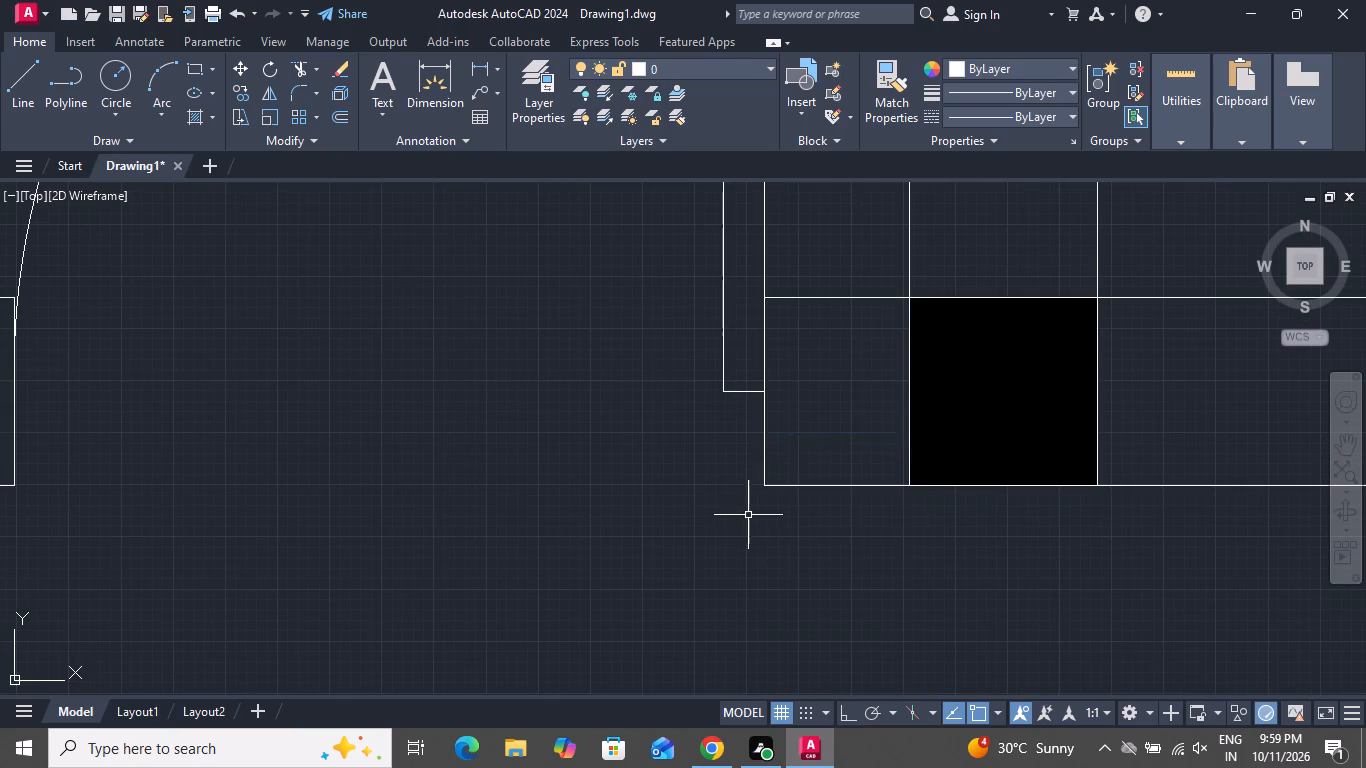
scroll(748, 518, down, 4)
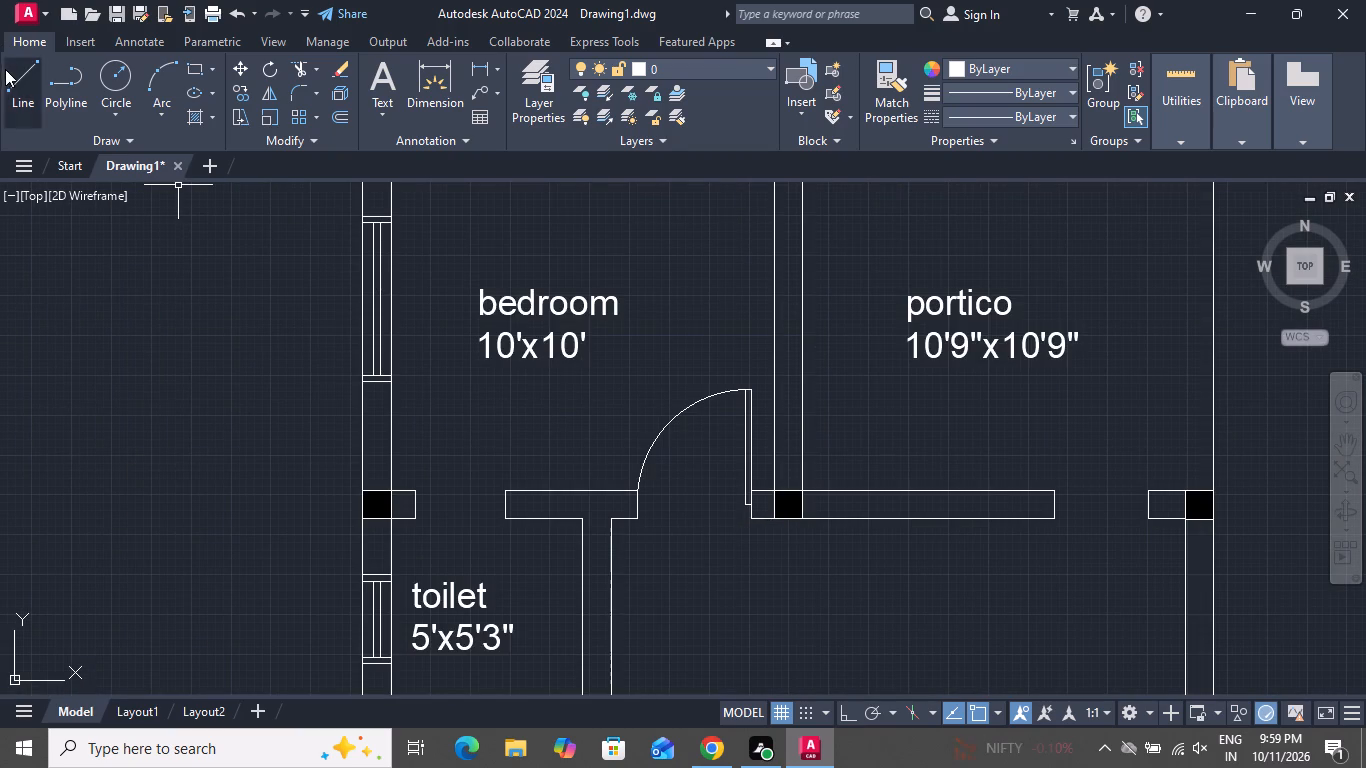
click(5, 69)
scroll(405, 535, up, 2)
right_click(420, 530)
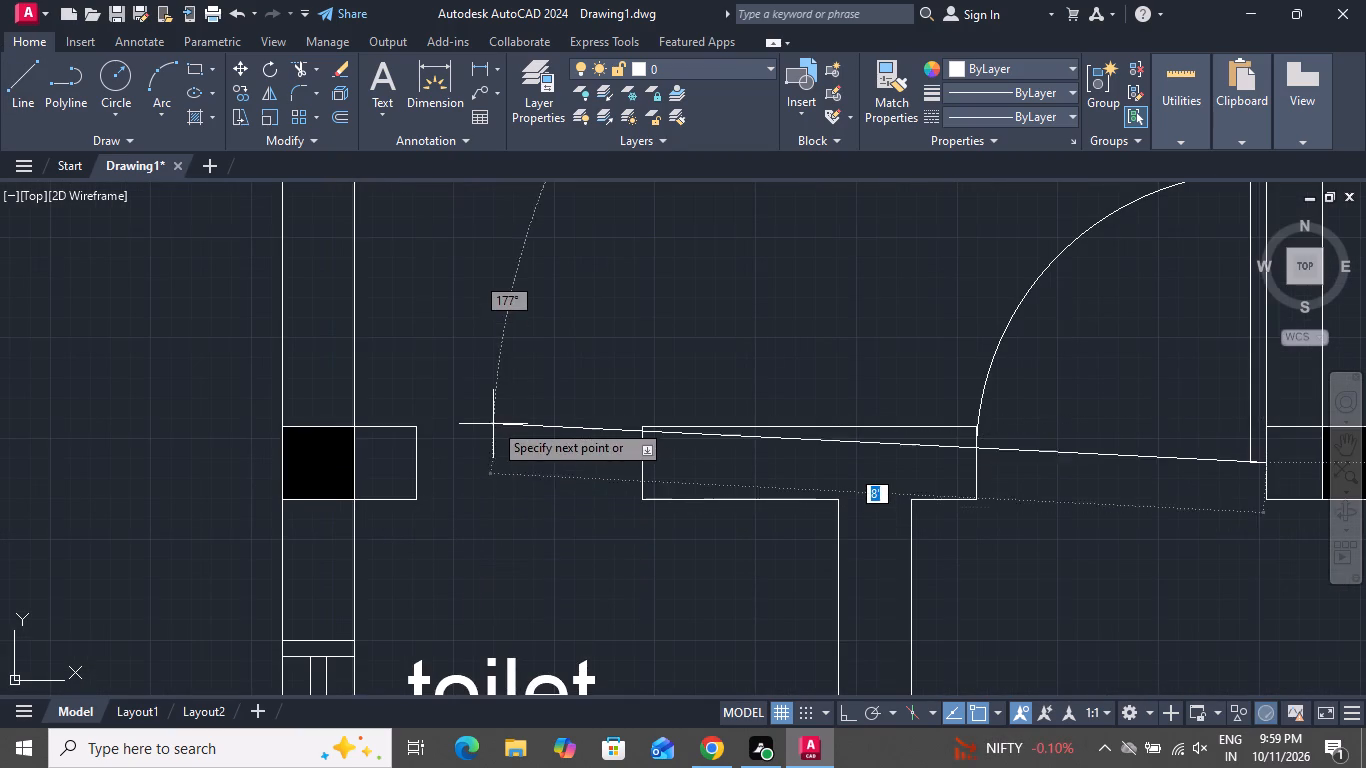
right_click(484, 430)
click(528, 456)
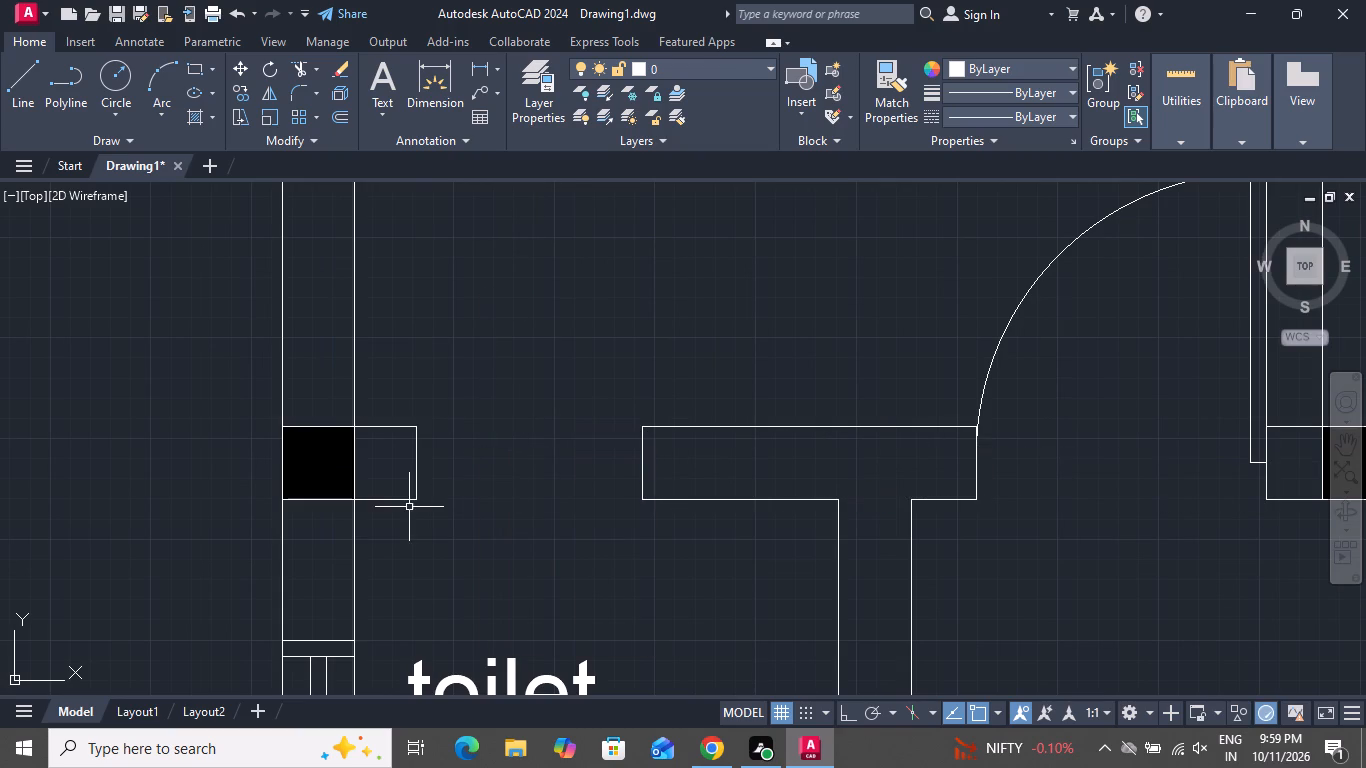
Offset the outer-wall-side end of the bedroom–toilet opening by 2'6" across the opening.
key(o)
key(space)
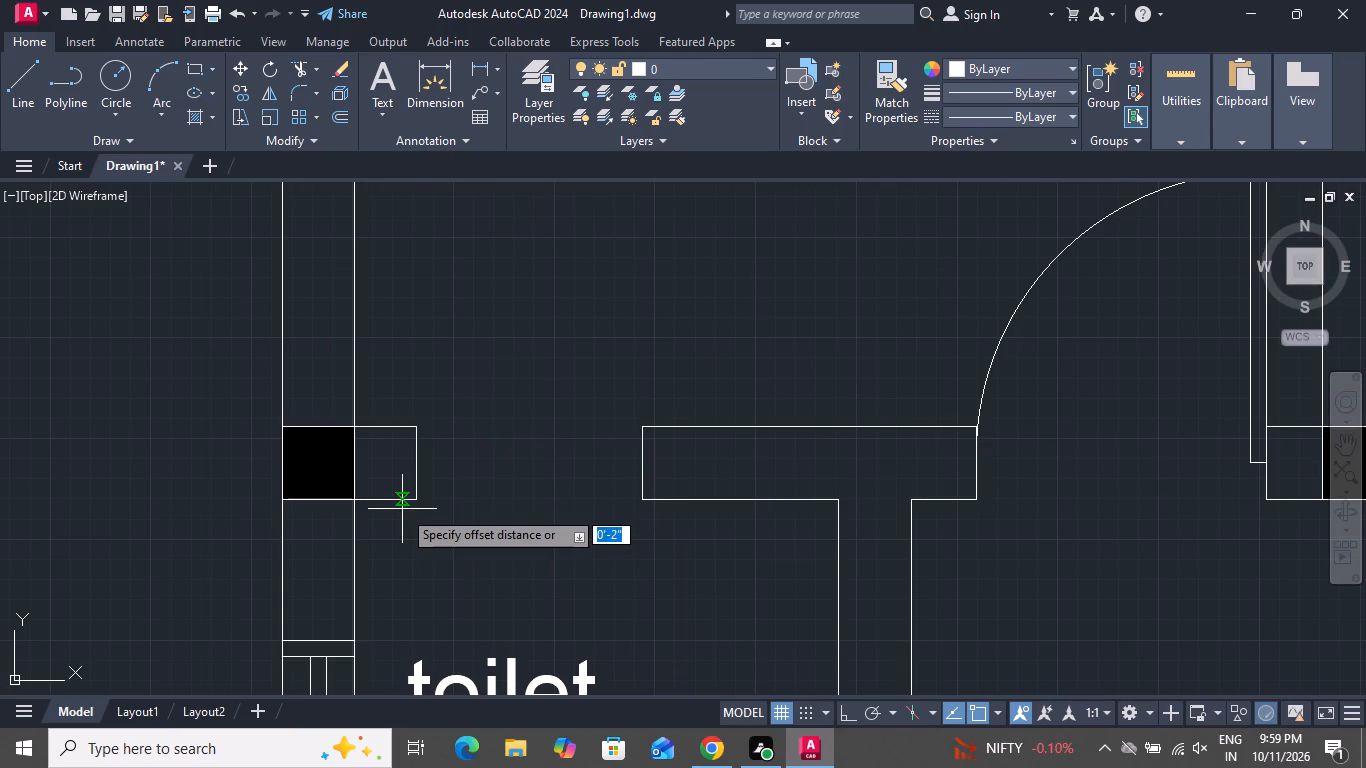
text(2')
key(6)
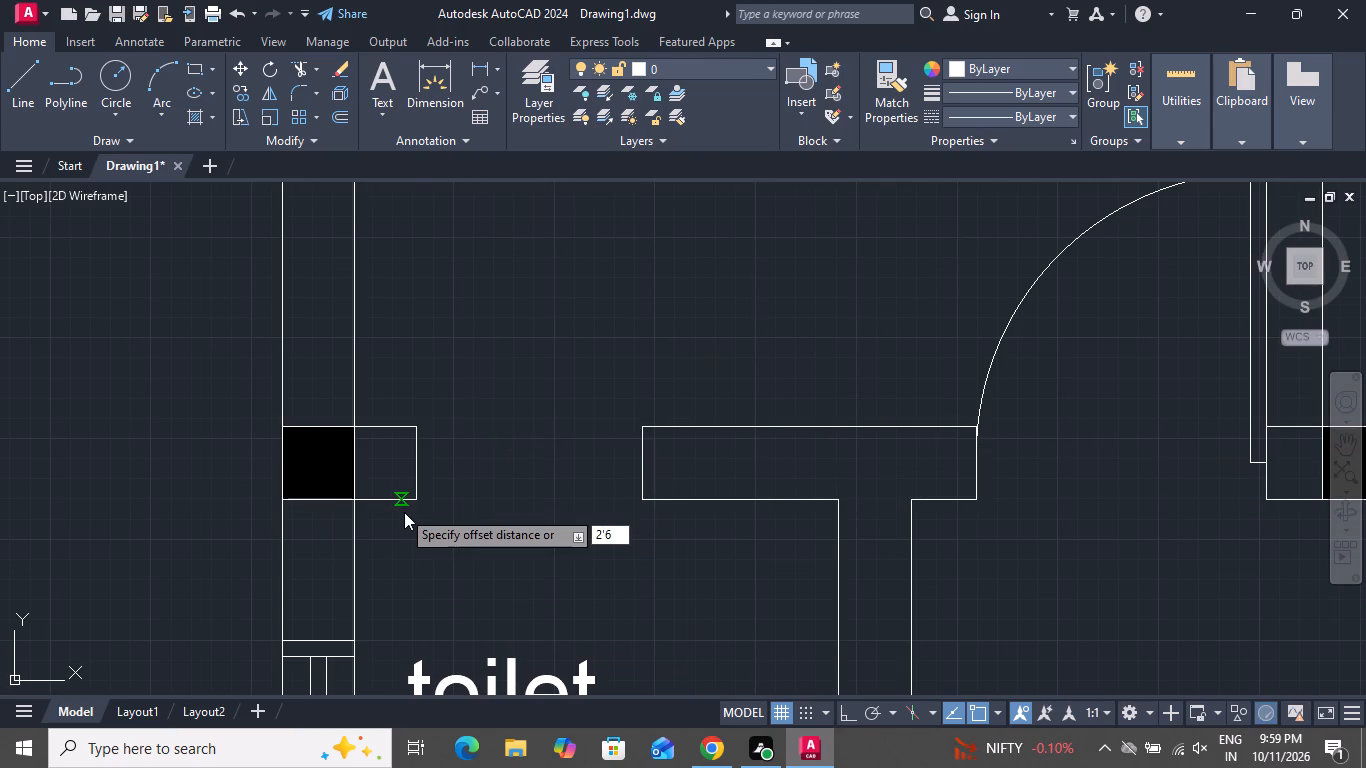
key(shift+quotedbl)
key(Return)
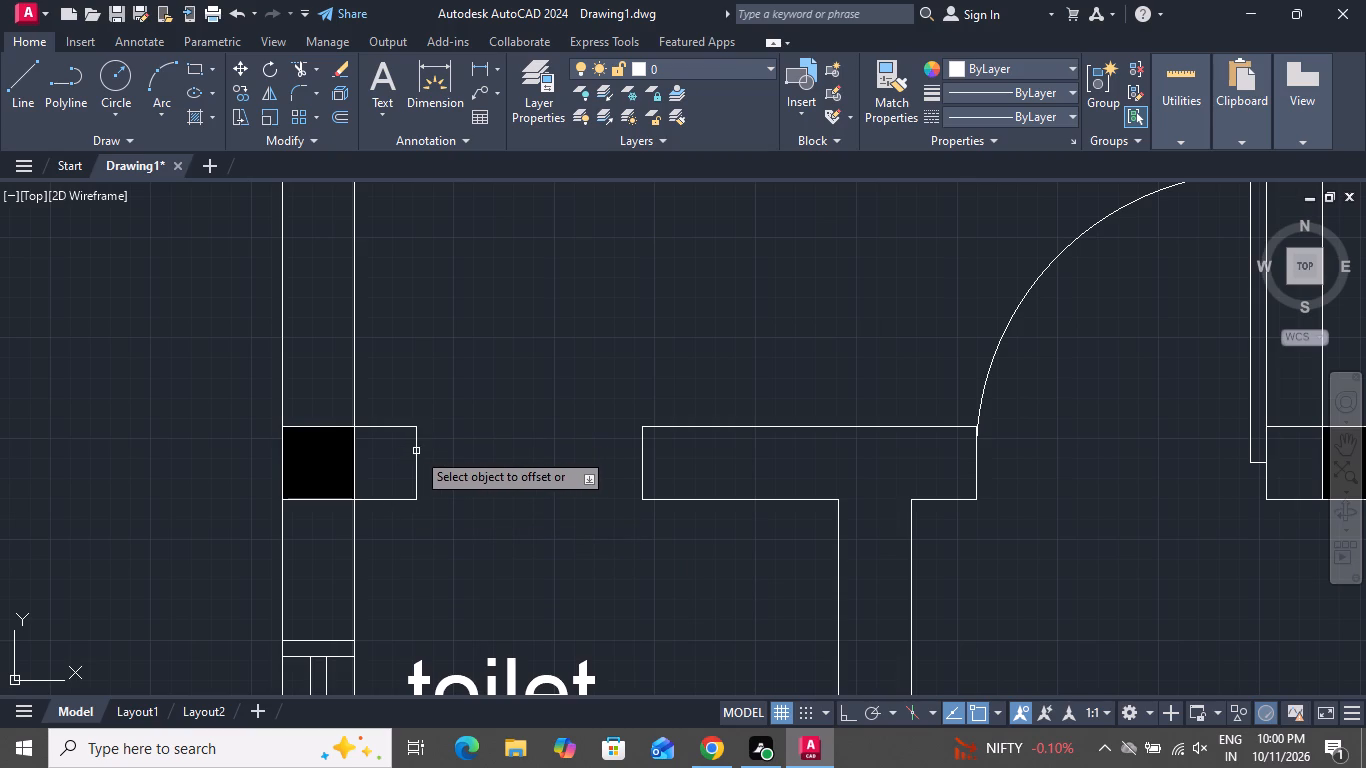
click(416, 451)
click(460, 451)
right_click(536, 479)
click(553, 501)
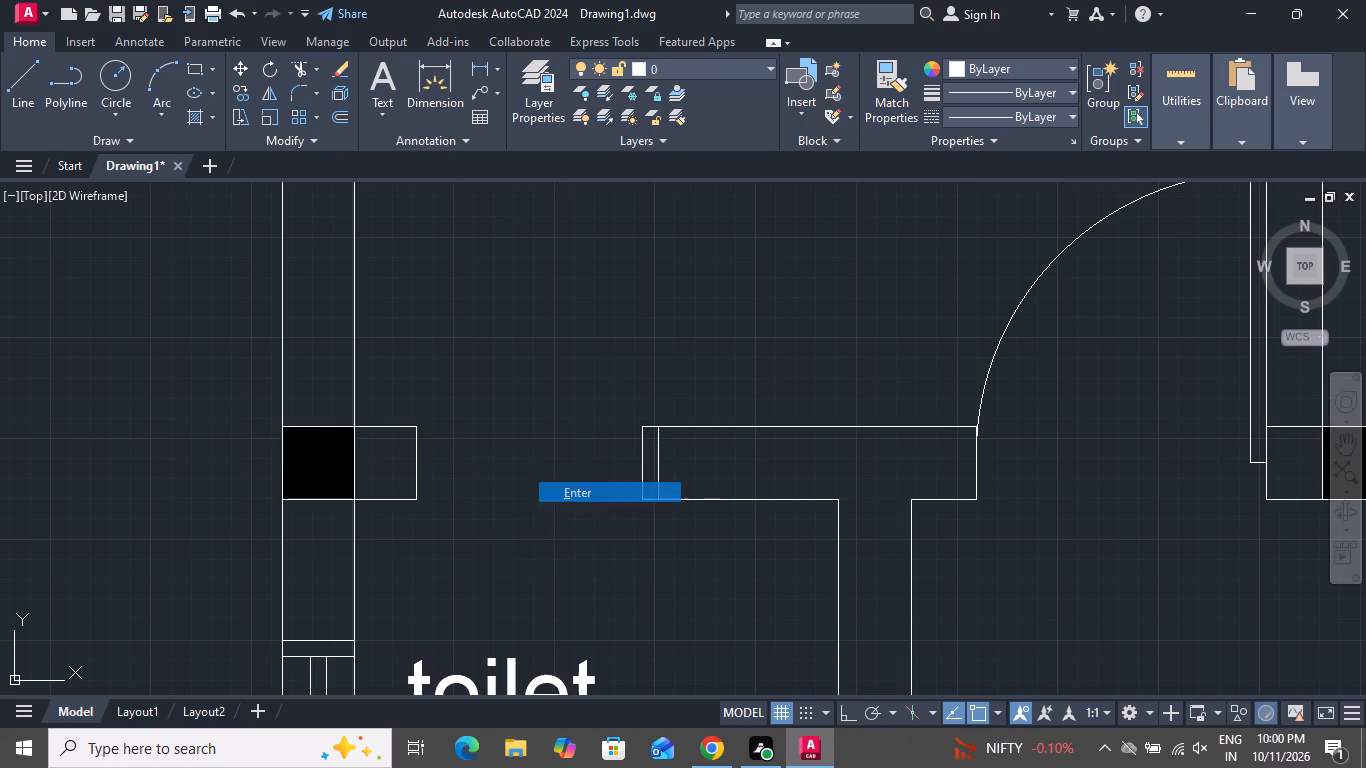
Trim the leftover wall lines on the opening side of the 2'6" offset line at the bedroom–toilet opening.
click(299, 73)
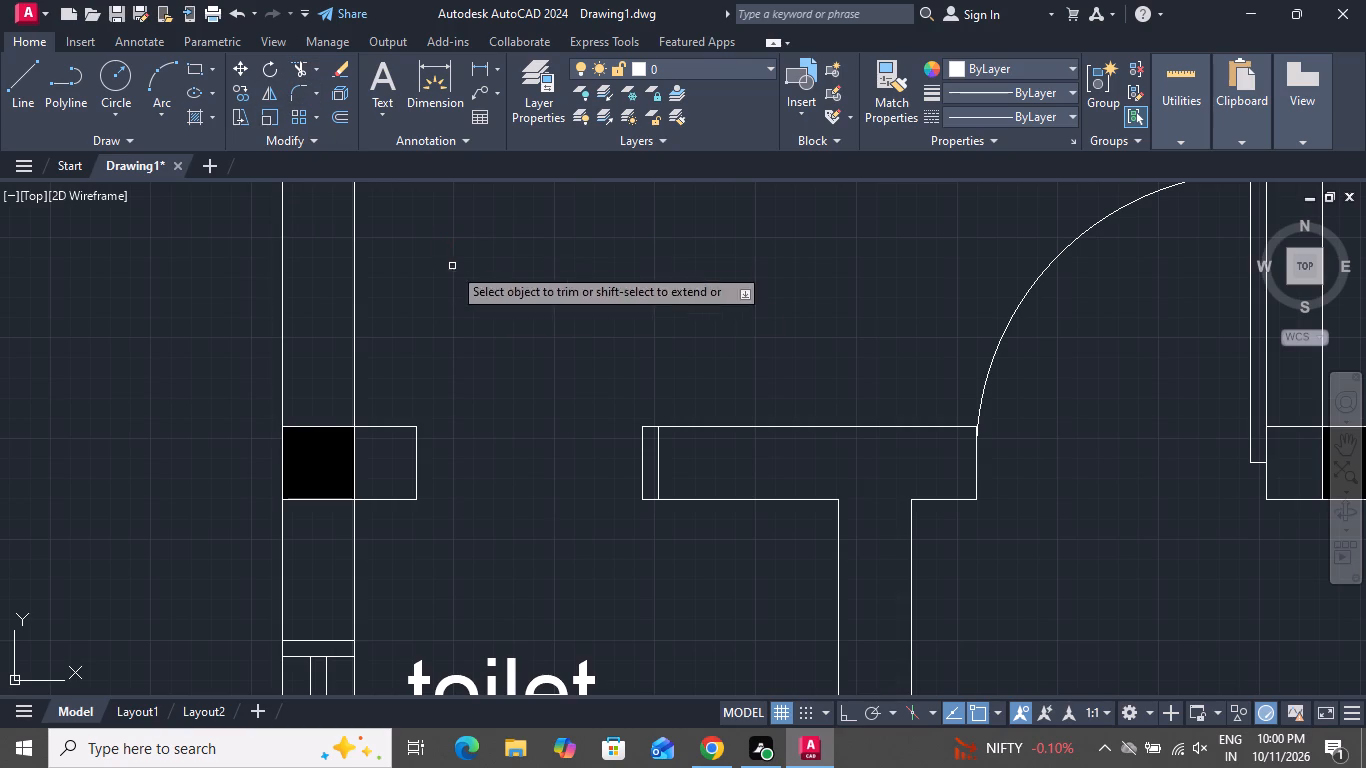
scroll(652, 434, up, 3)
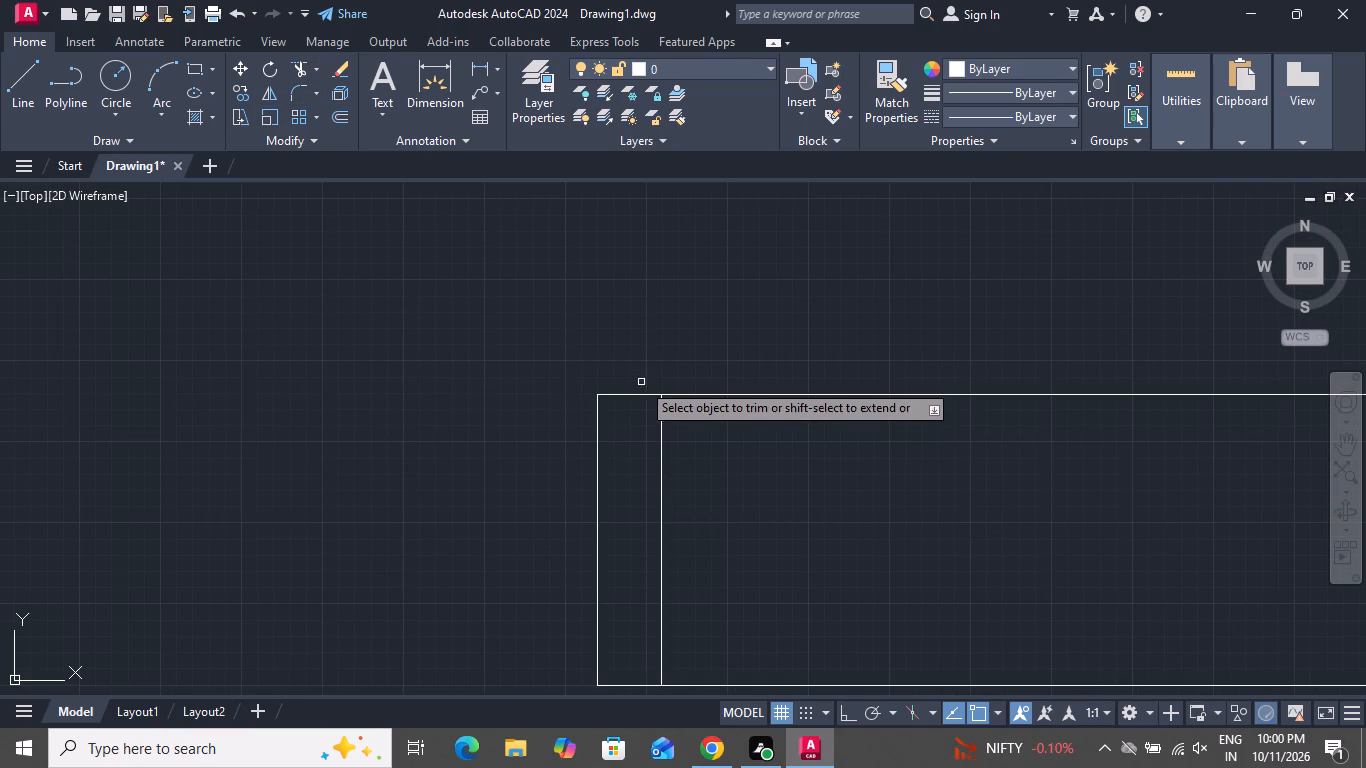
drag(637, 366, 626, 402)
click(594, 514)
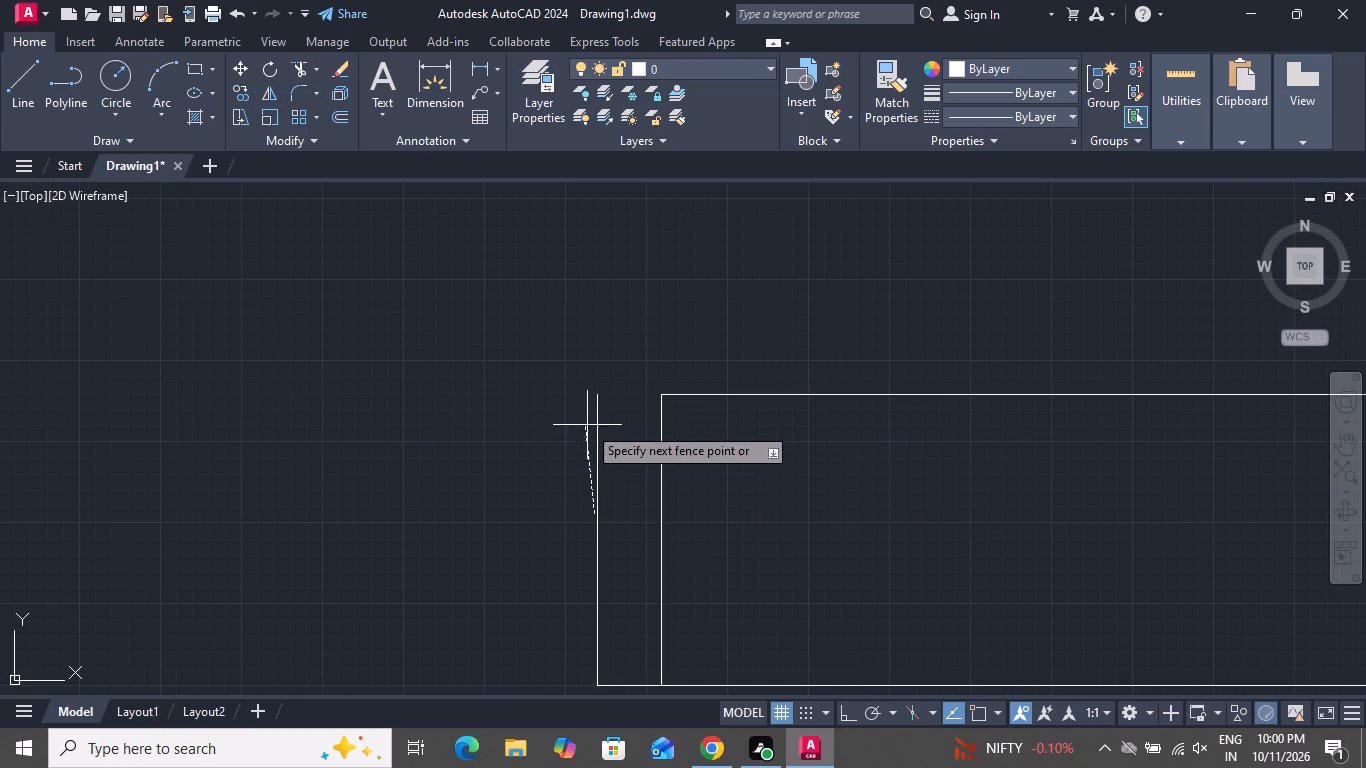
click(599, 393)
scroll(599, 416, down, 1)
click(589, 512)
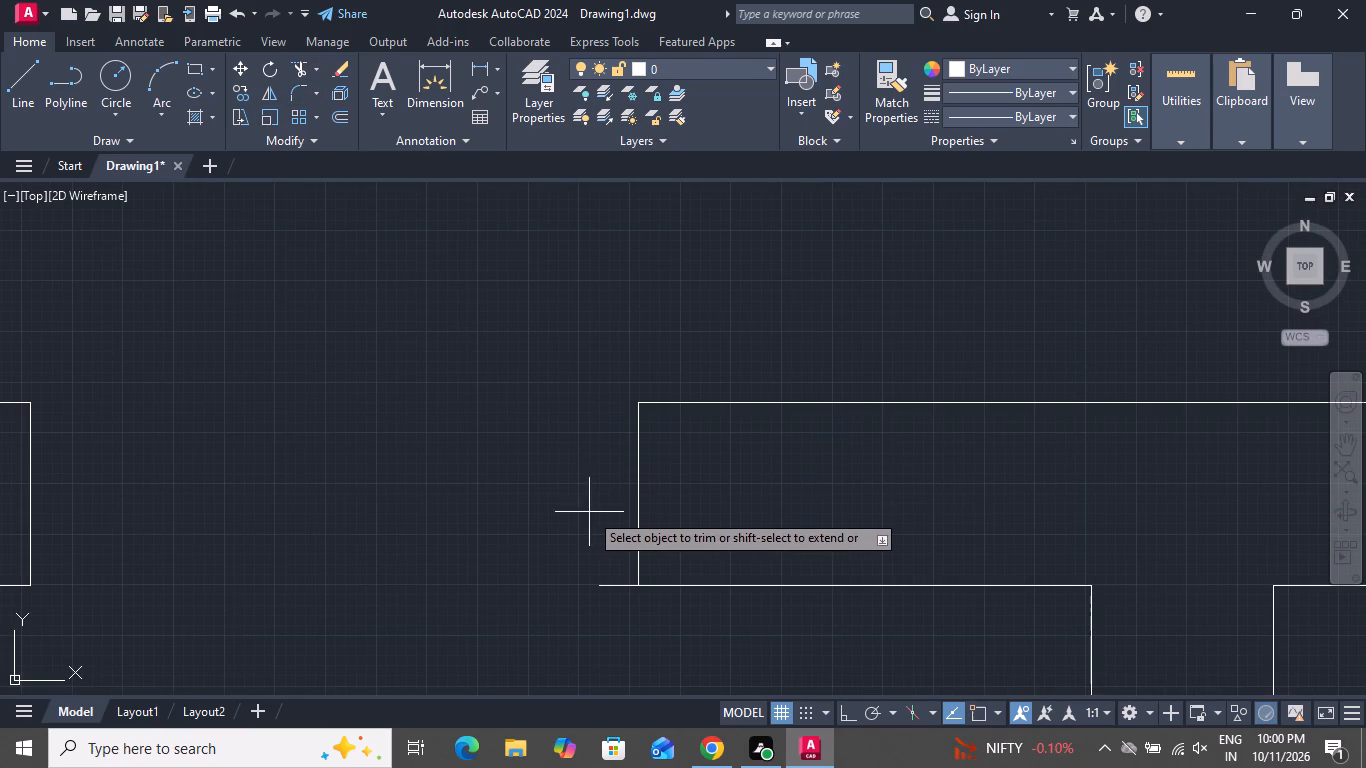
click(613, 611)
scroll(598, 547, down, 3)
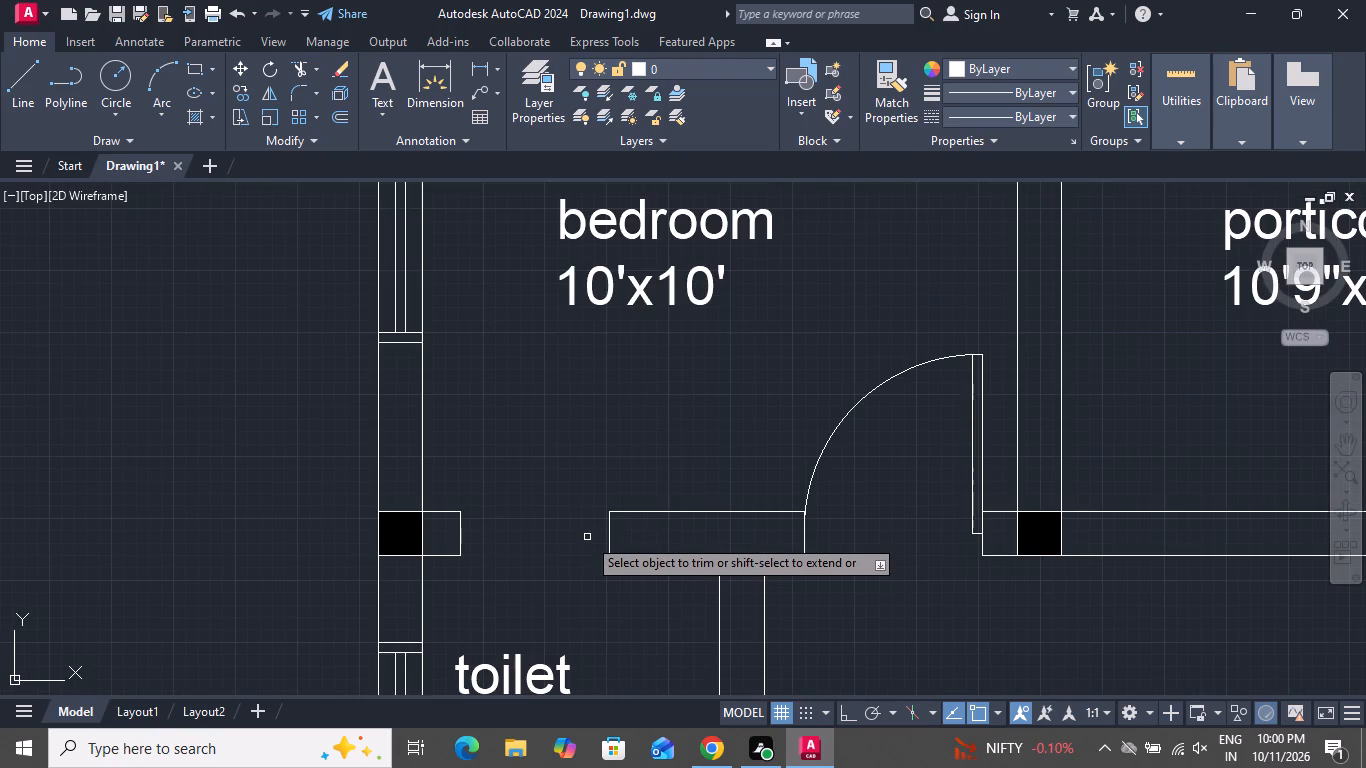
right_click(587, 537)
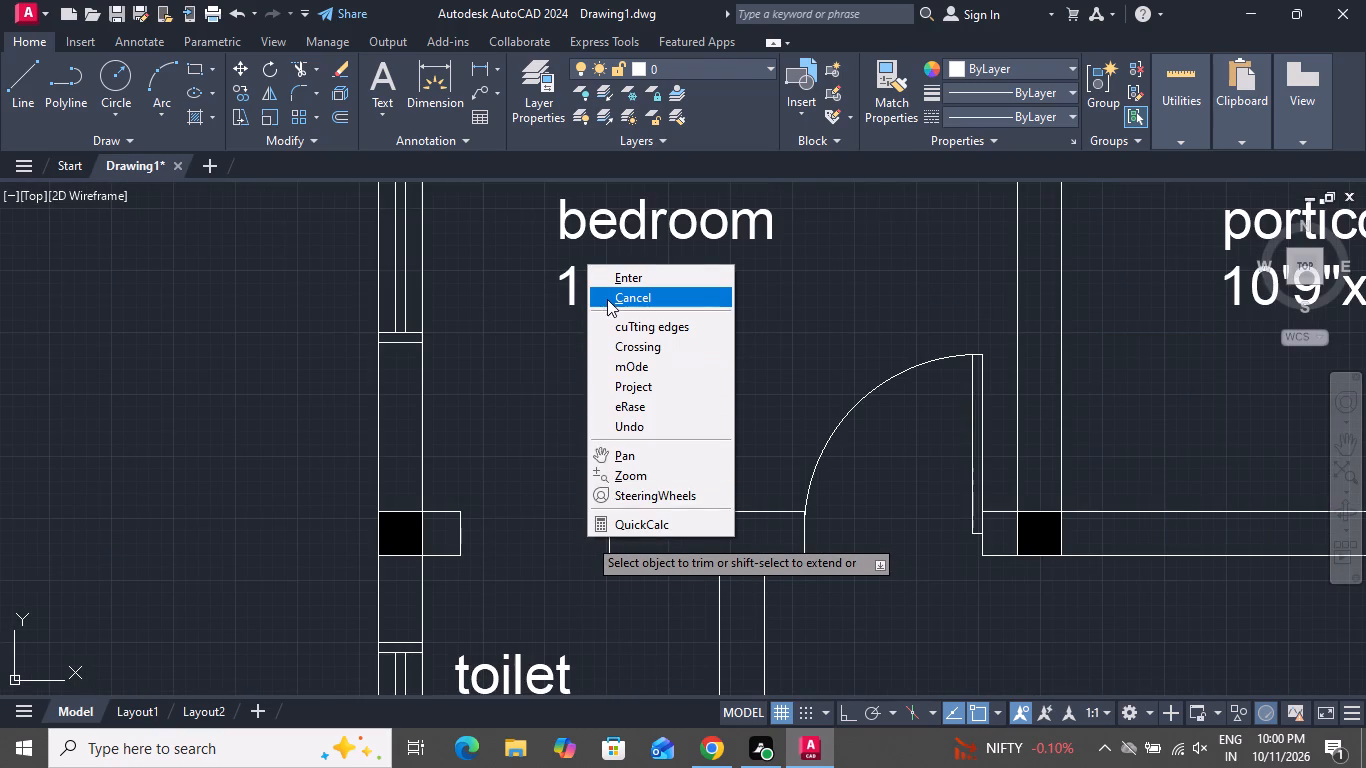
click(607, 299)
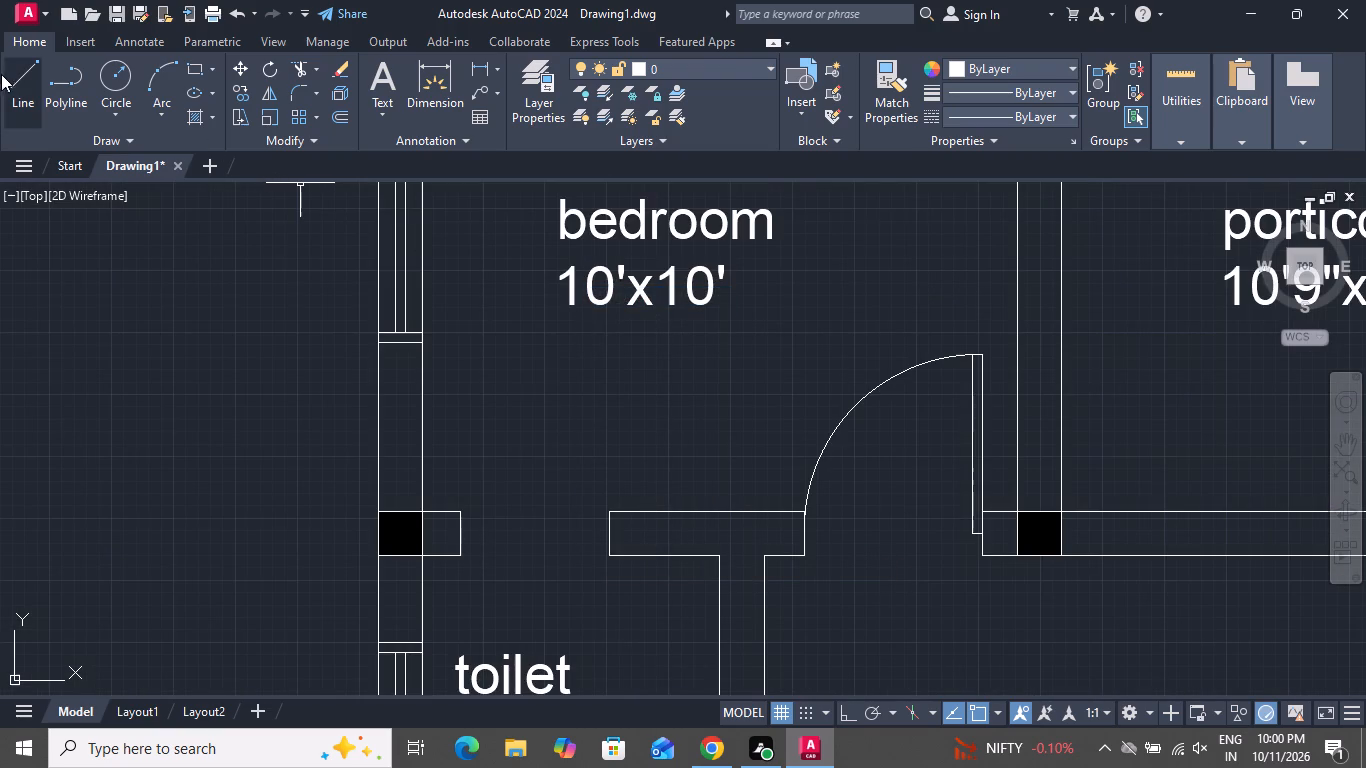
Draw a 2'6" vertical line up into the bedroom from the midpoint of the toilet opening's outer-wall-side end.
click(4, 74)
scroll(410, 490, up, 1)
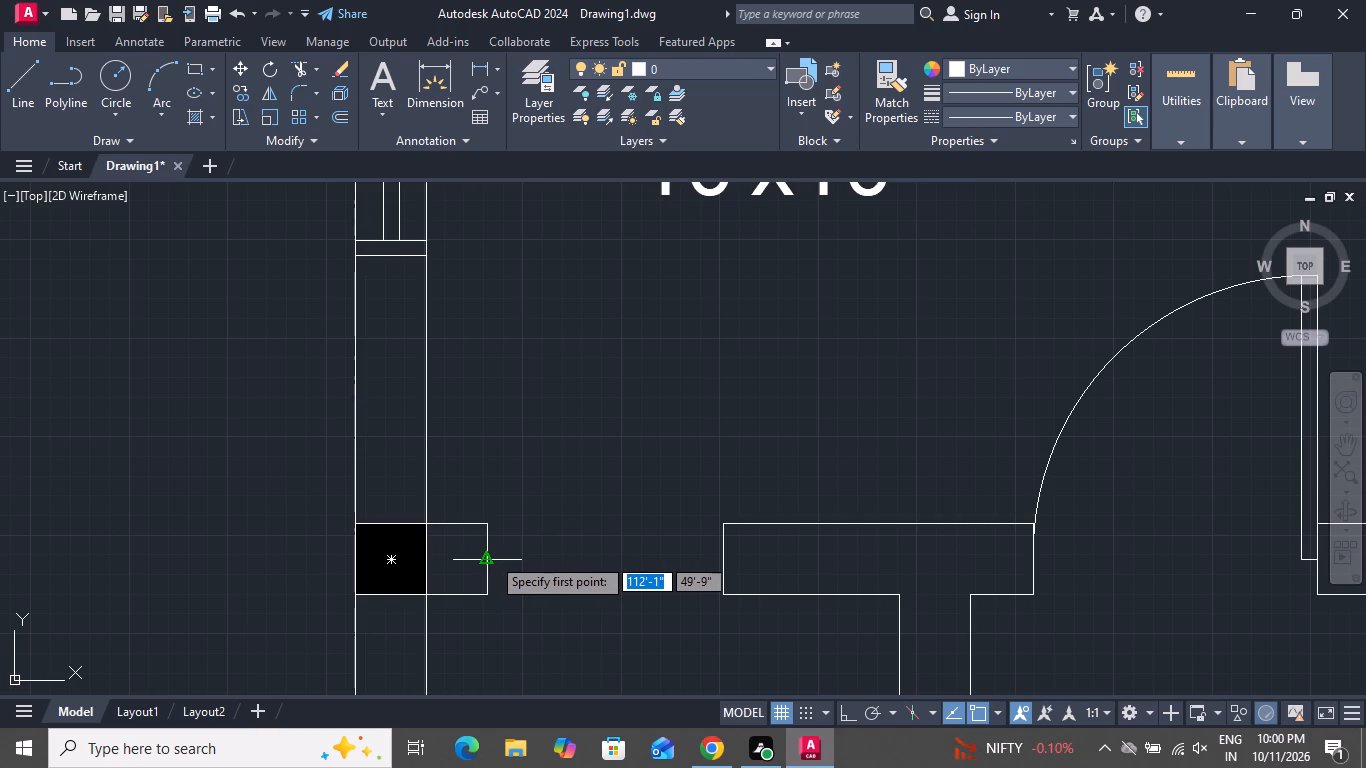
click(493, 554)
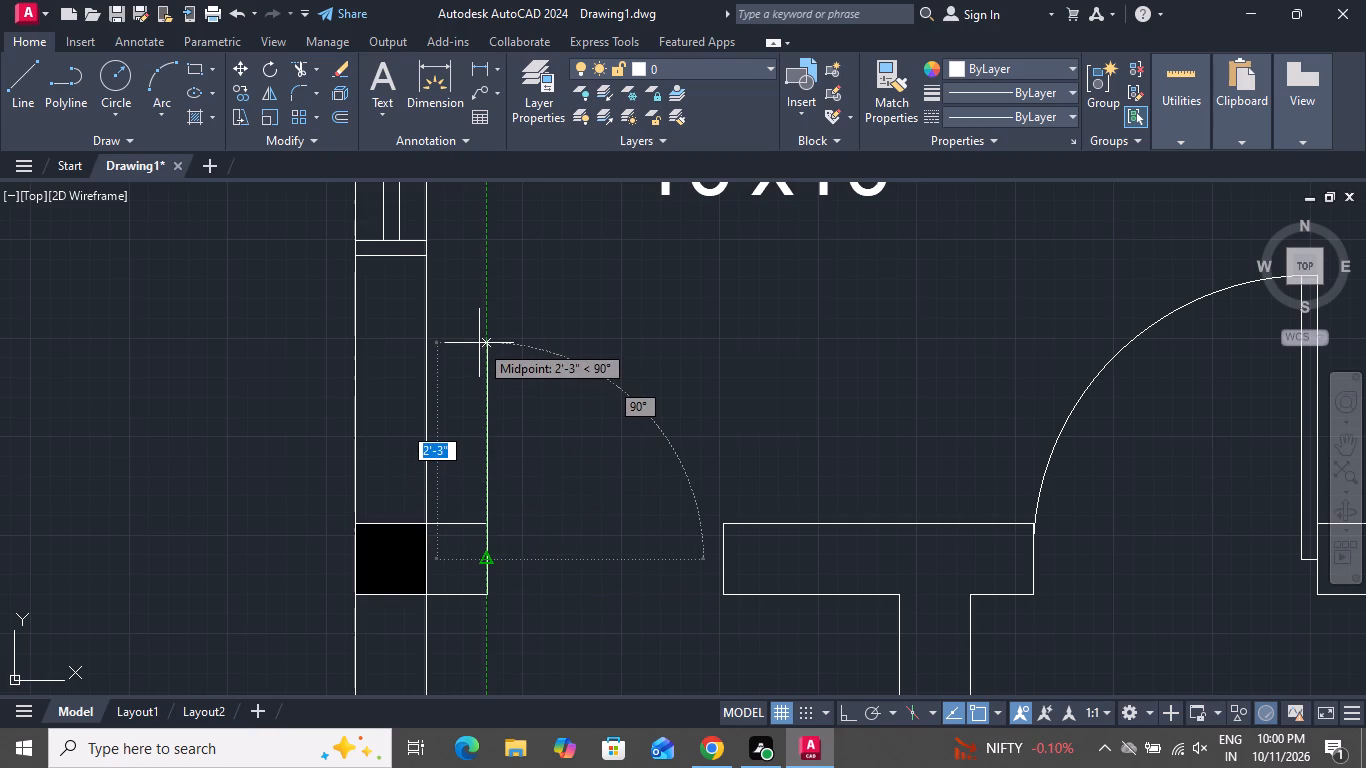
key(2)
key(apostrophe)
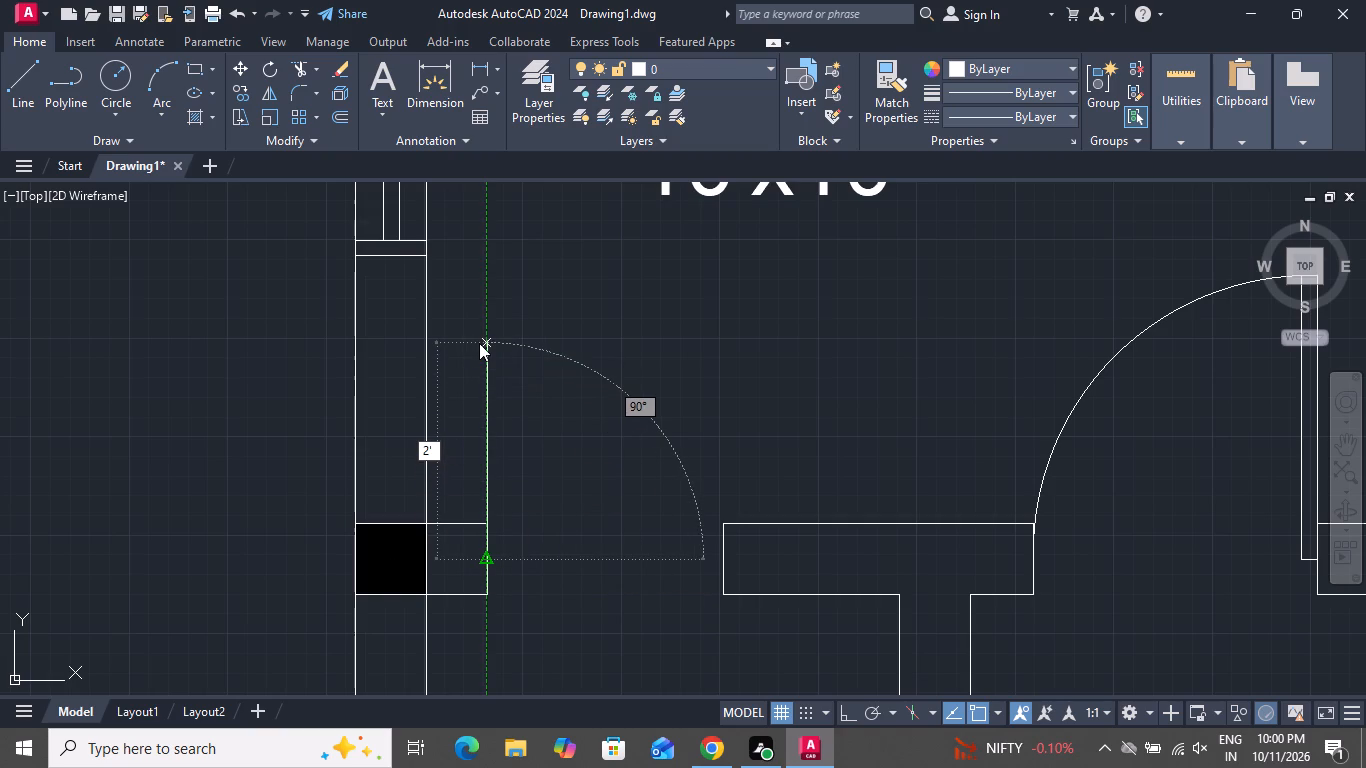
key(6)
key(shift+quotedbl)
key(Return)
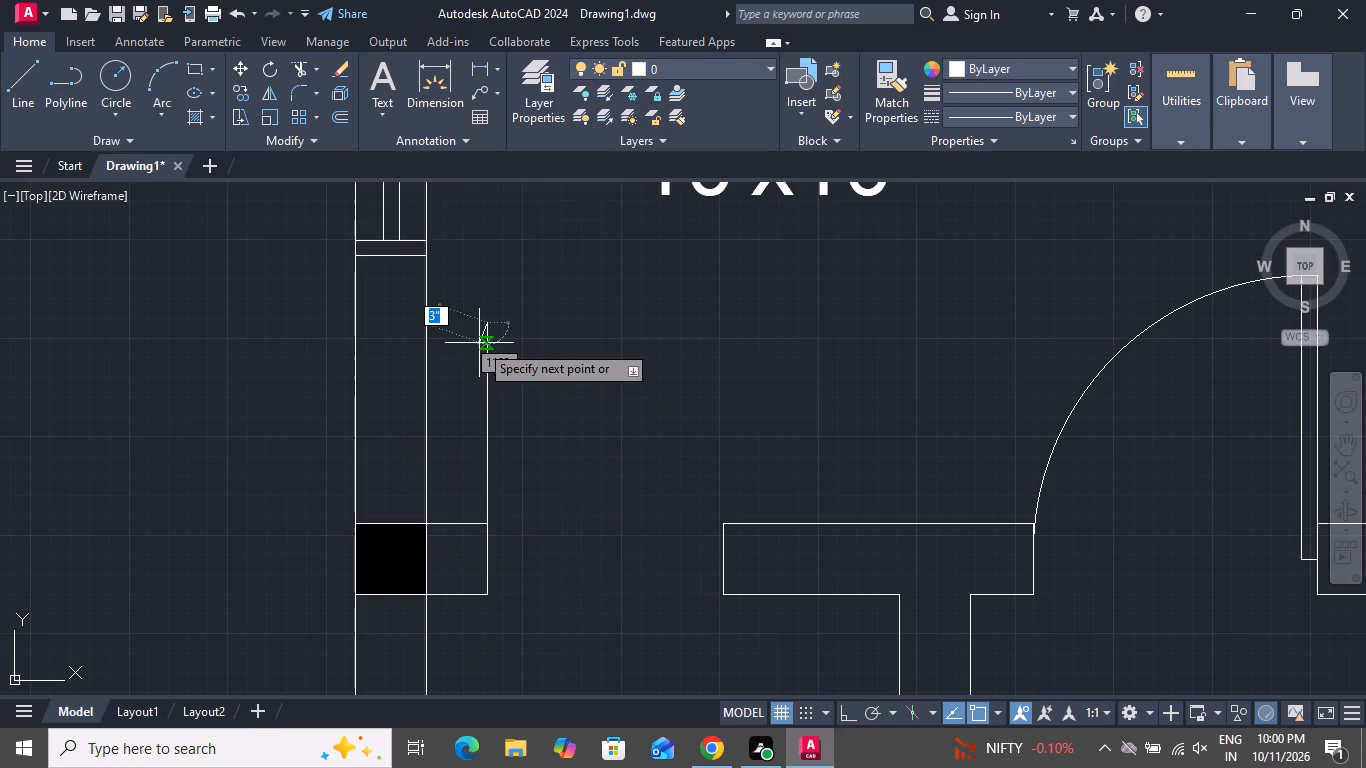
right_click(479, 343)
click(517, 372)
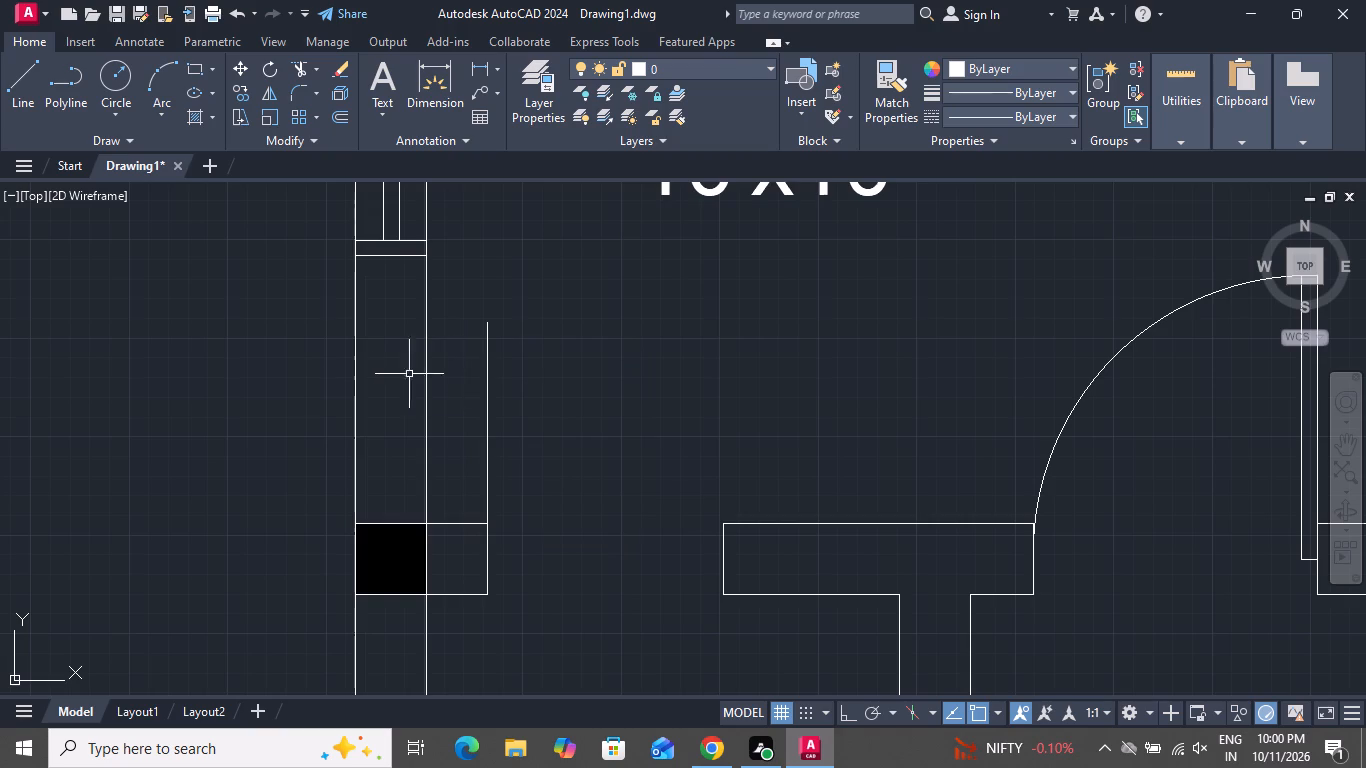
Offset the 2'6" vertical toilet door line by 2" toward the opening.
text(o)
key(space)
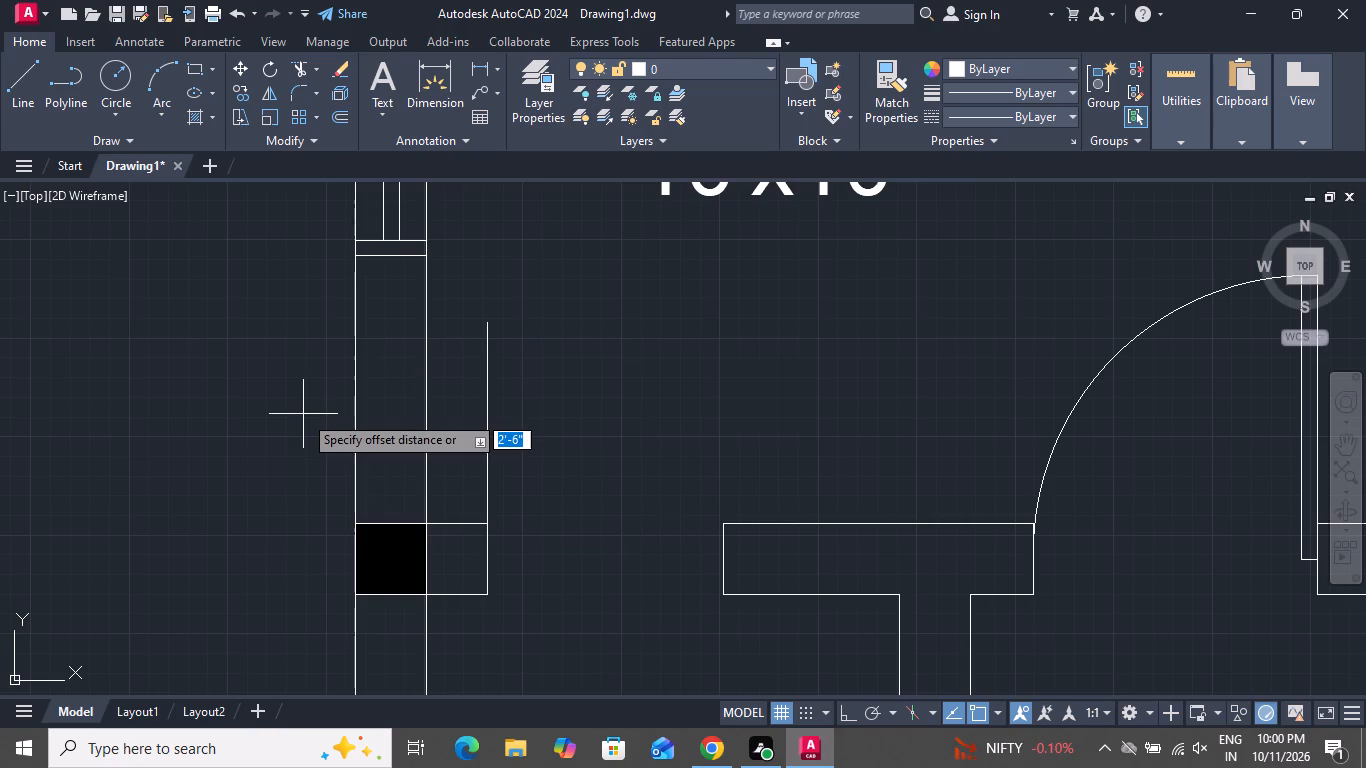
key(2)
key(shift+quotedbl)
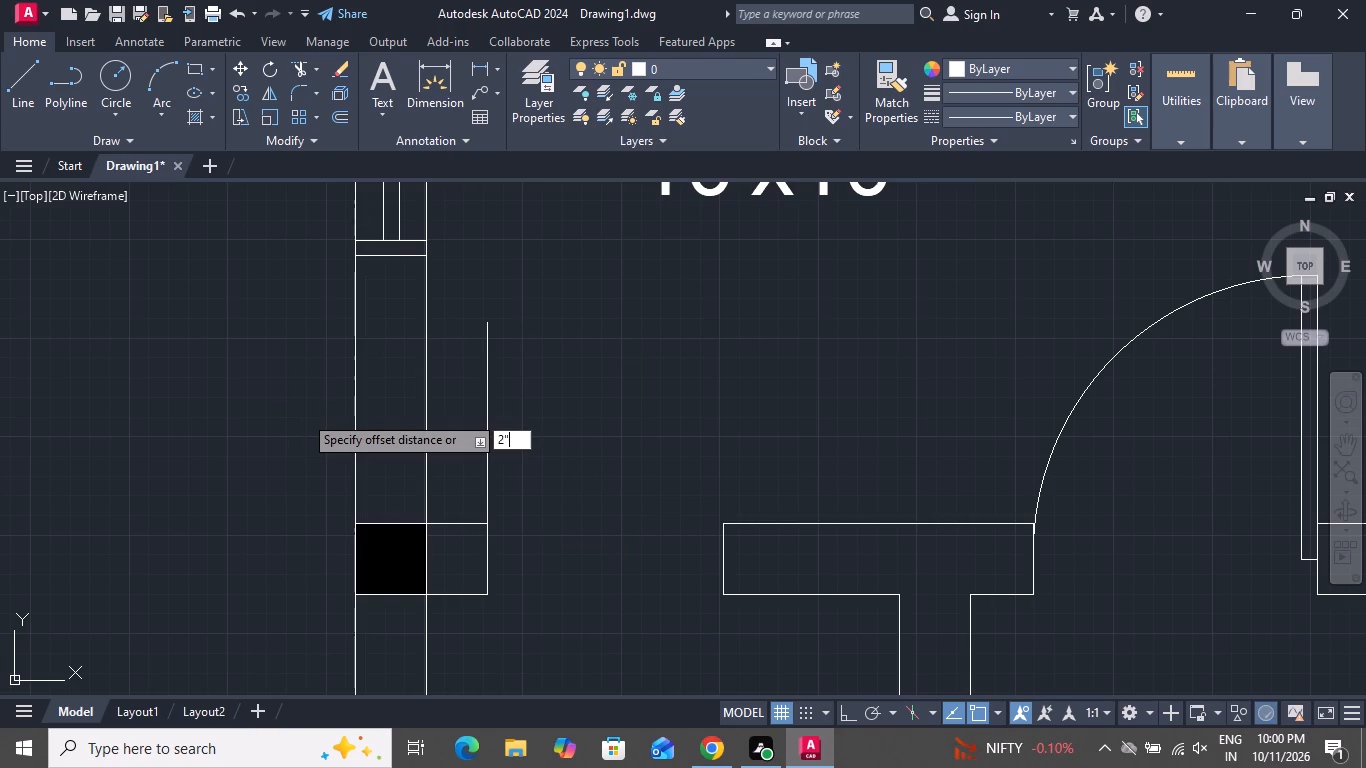
key(Return)
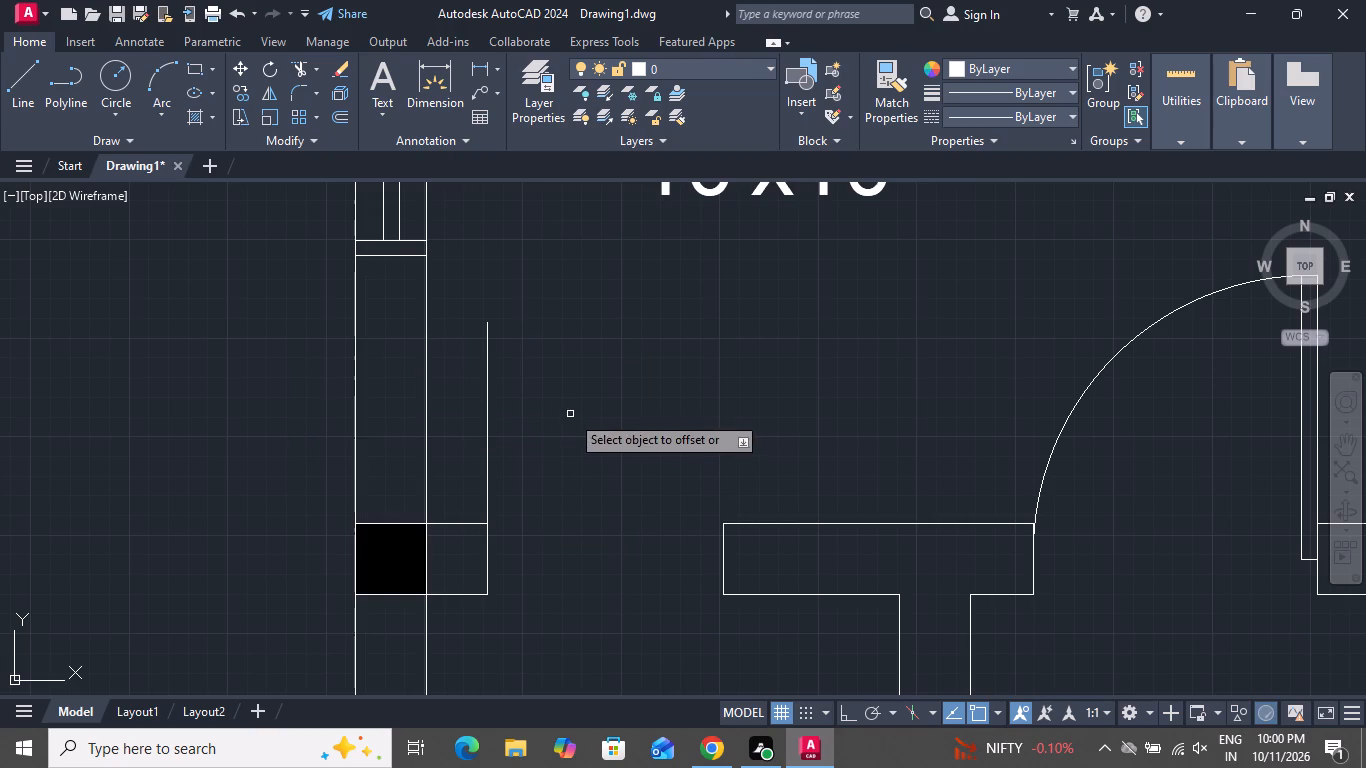
click(486, 452)
click(636, 464)
right_click(632, 457)
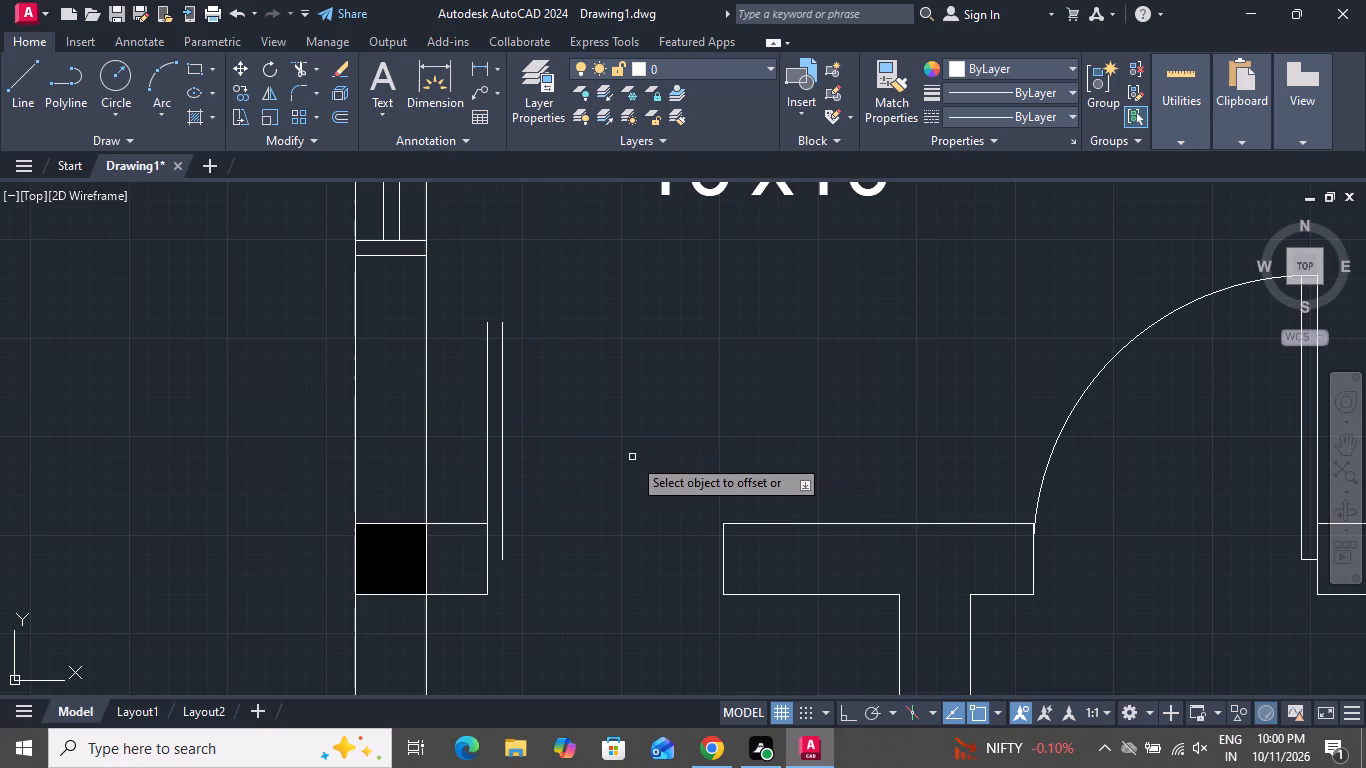
click(643, 489)
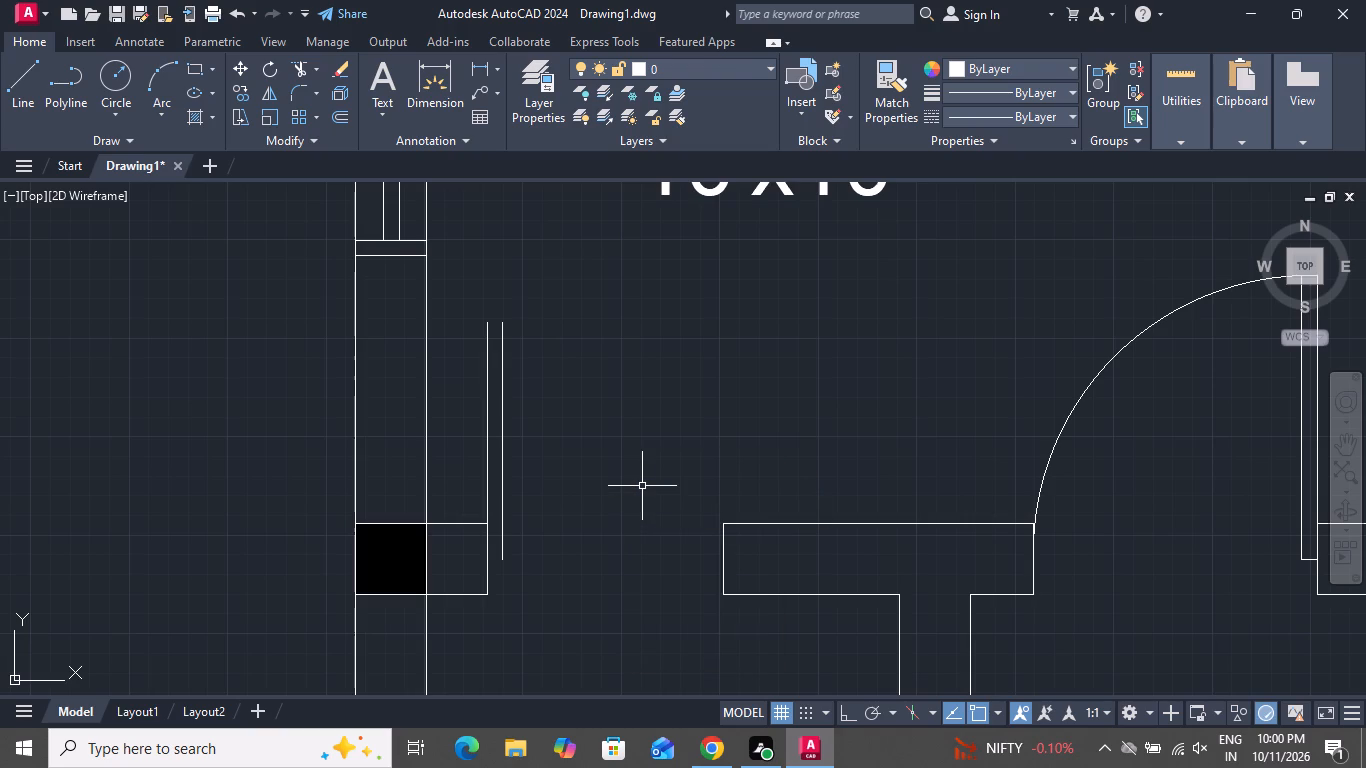
Draw the toilet door swing as a three-point arc from the opposite wall end's midpoint through the offset line's top to the original line's top.
key(a)
key(space)
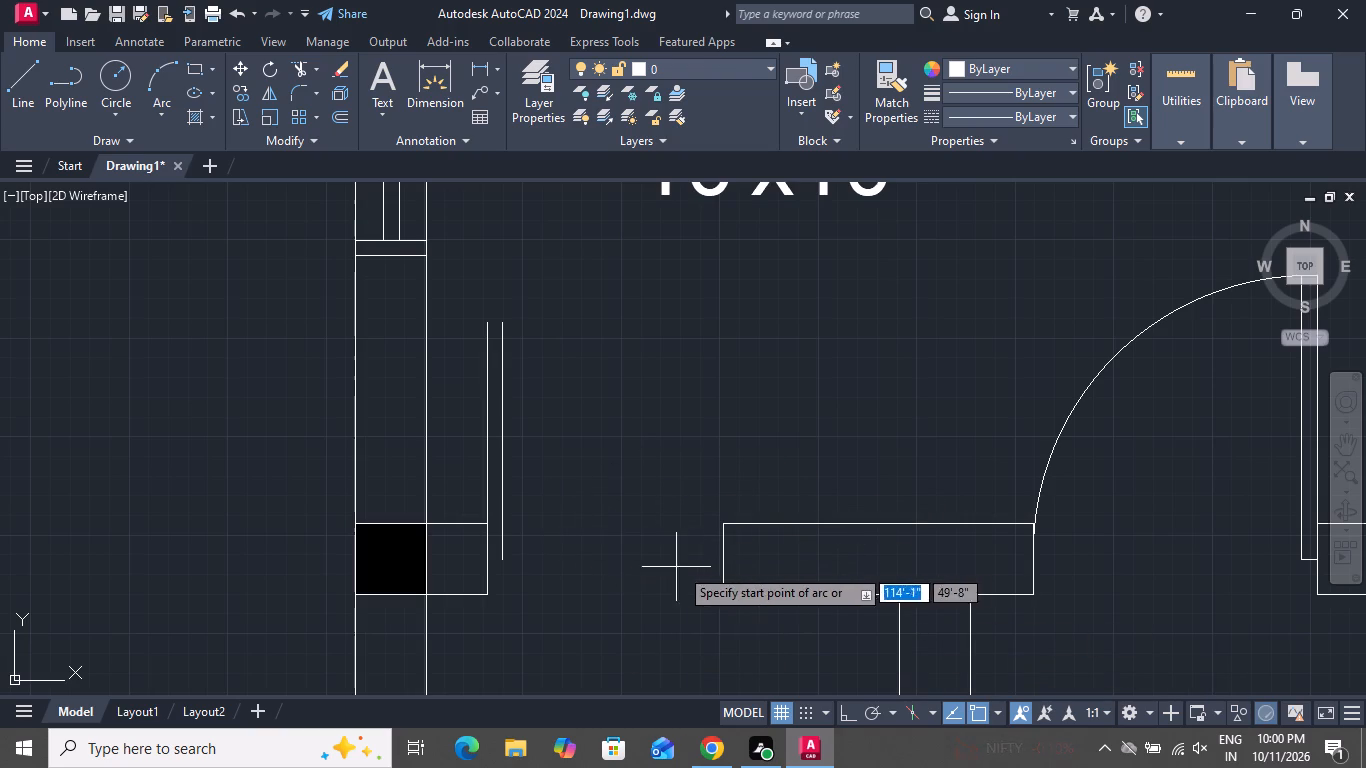
click(721, 560)
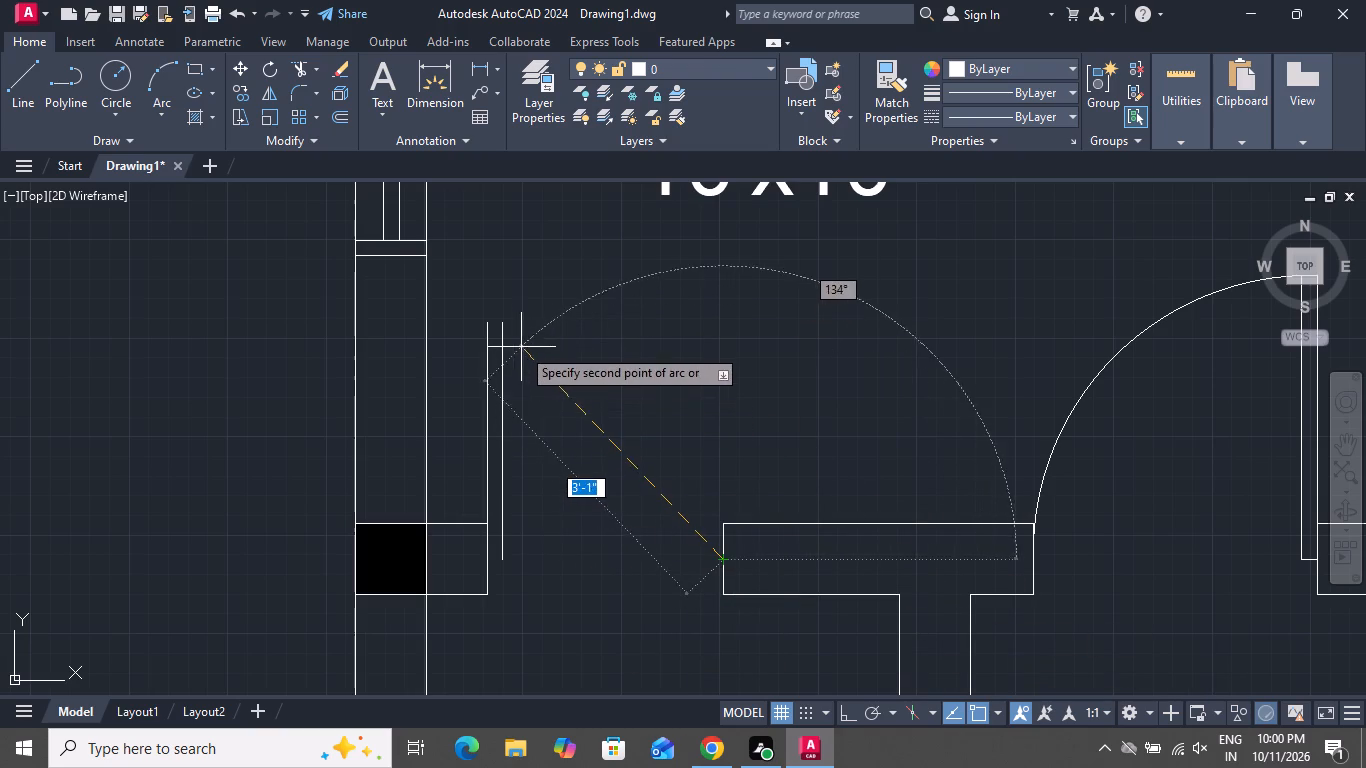
click(506, 326)
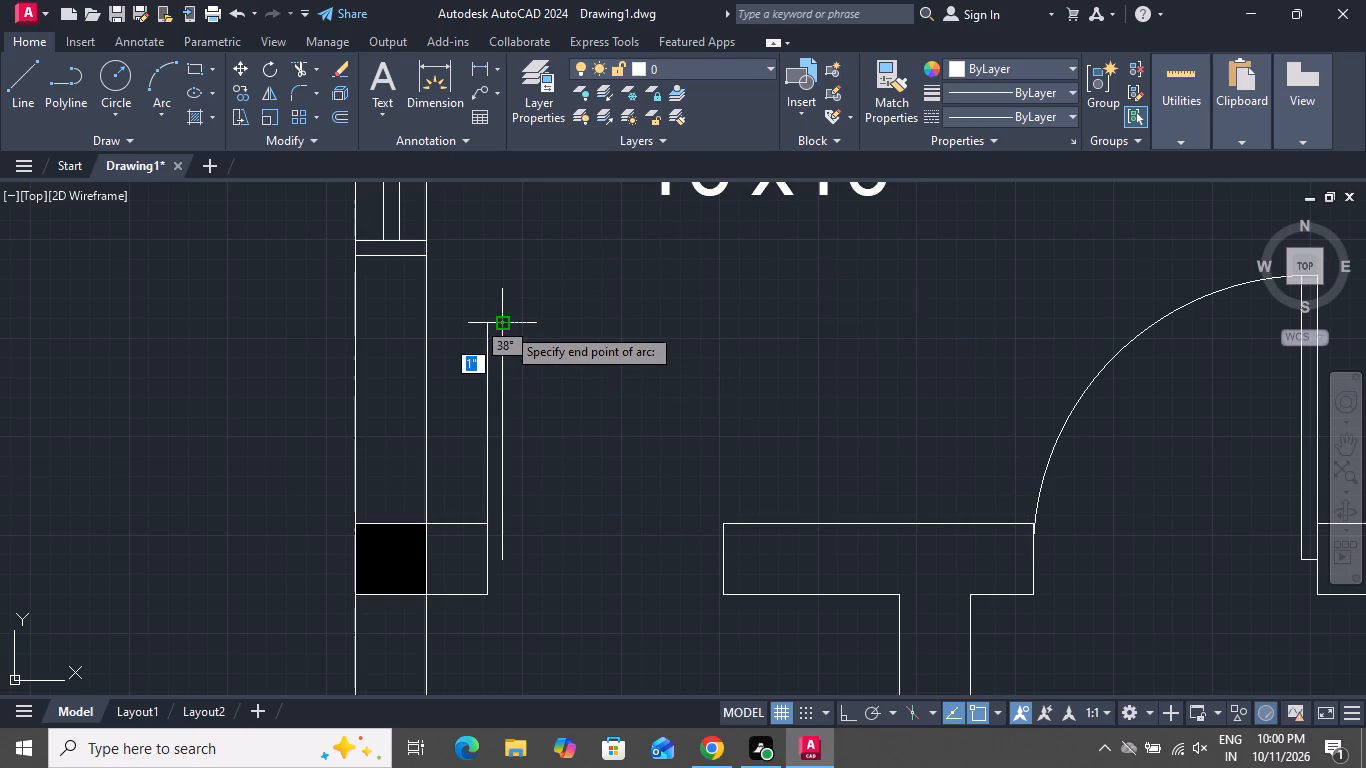
click(493, 326)
Draw a 2" horizontal line closing the wall-side end of the toilet door leaf between its two vertical lines.
scroll(597, 561, down, 2)
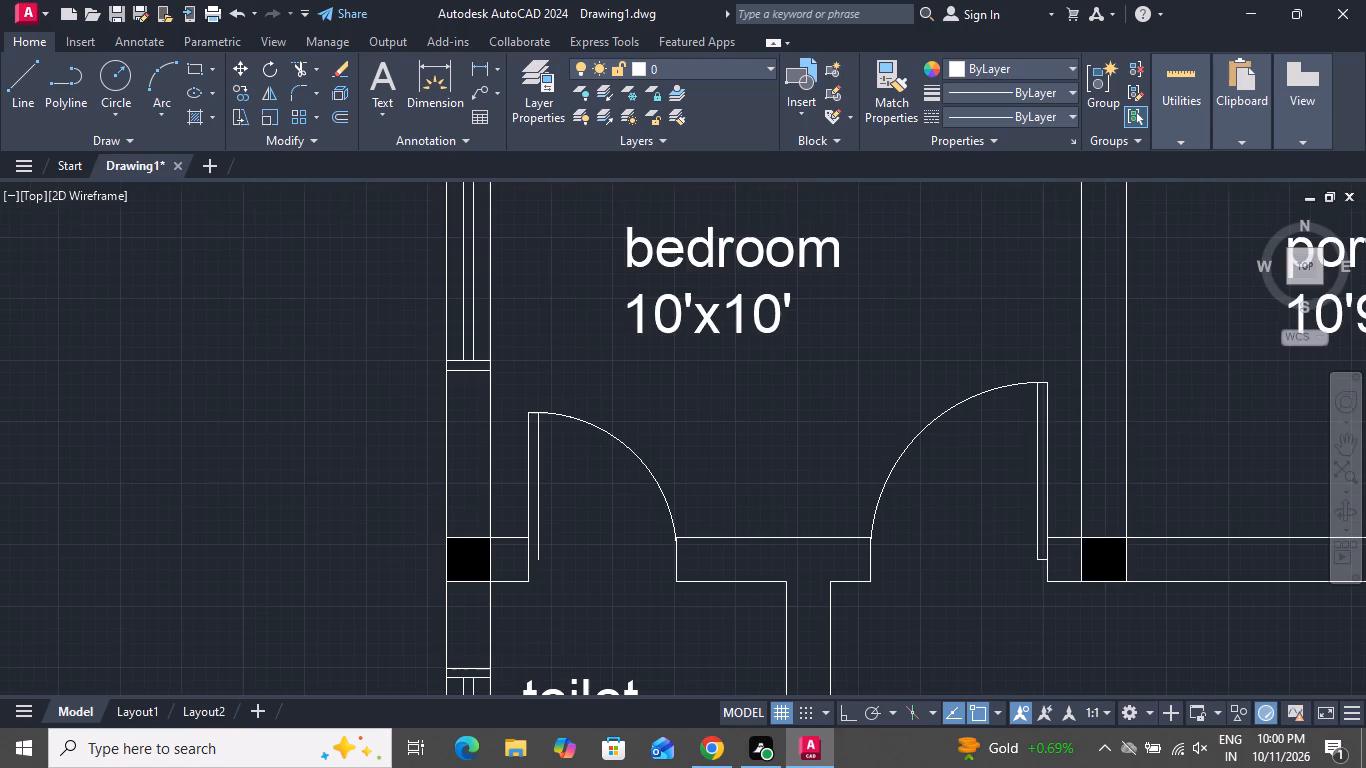
click(36, 86)
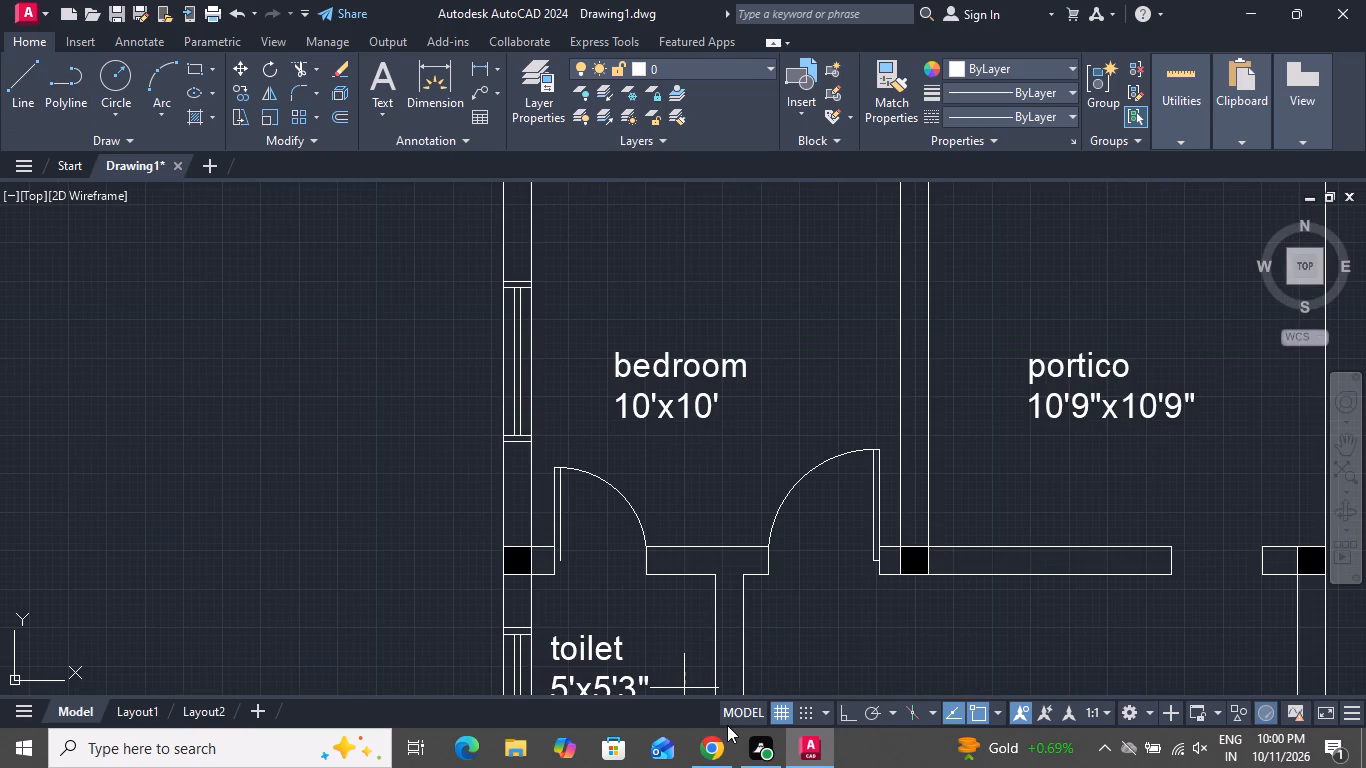
scroll(703, 766, up, 1)
scroll(584, 565, up, 2)
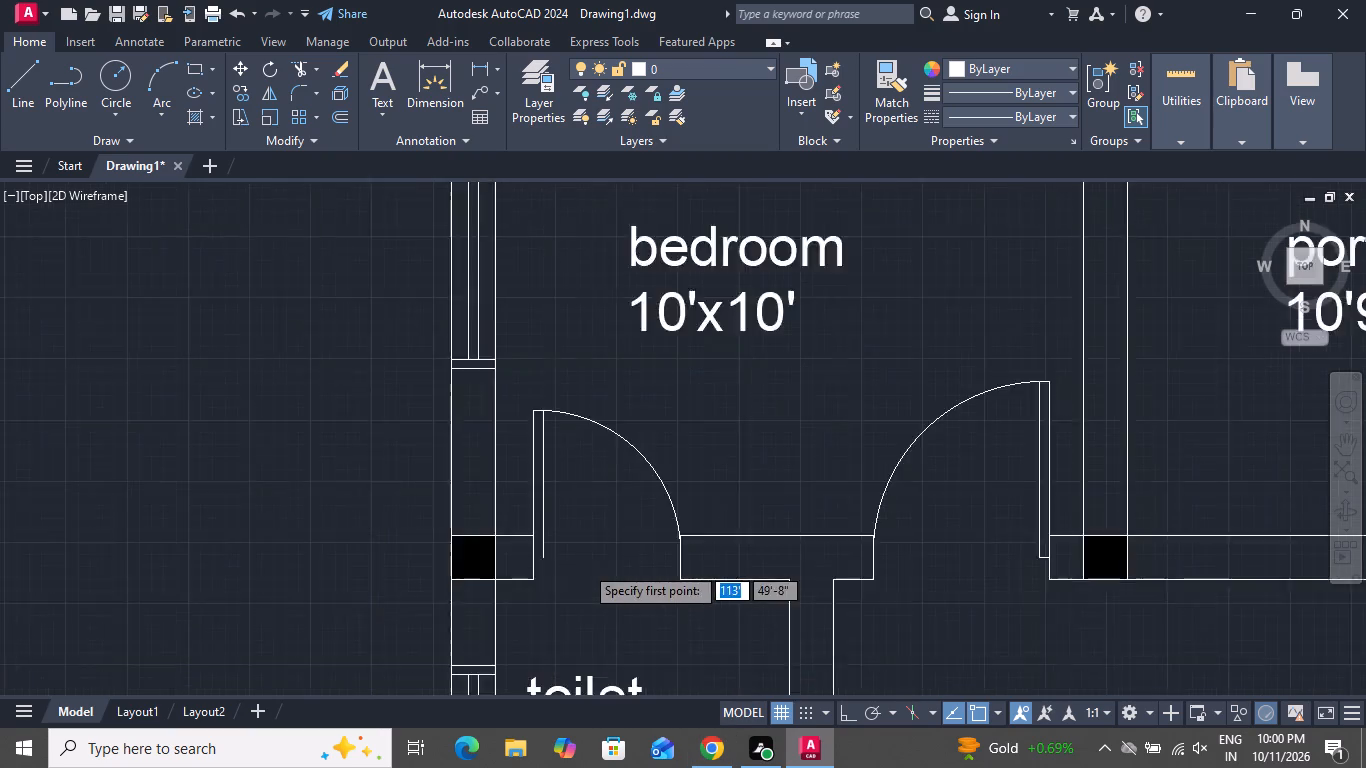
scroll(584, 565, up, 1)
click(469, 545)
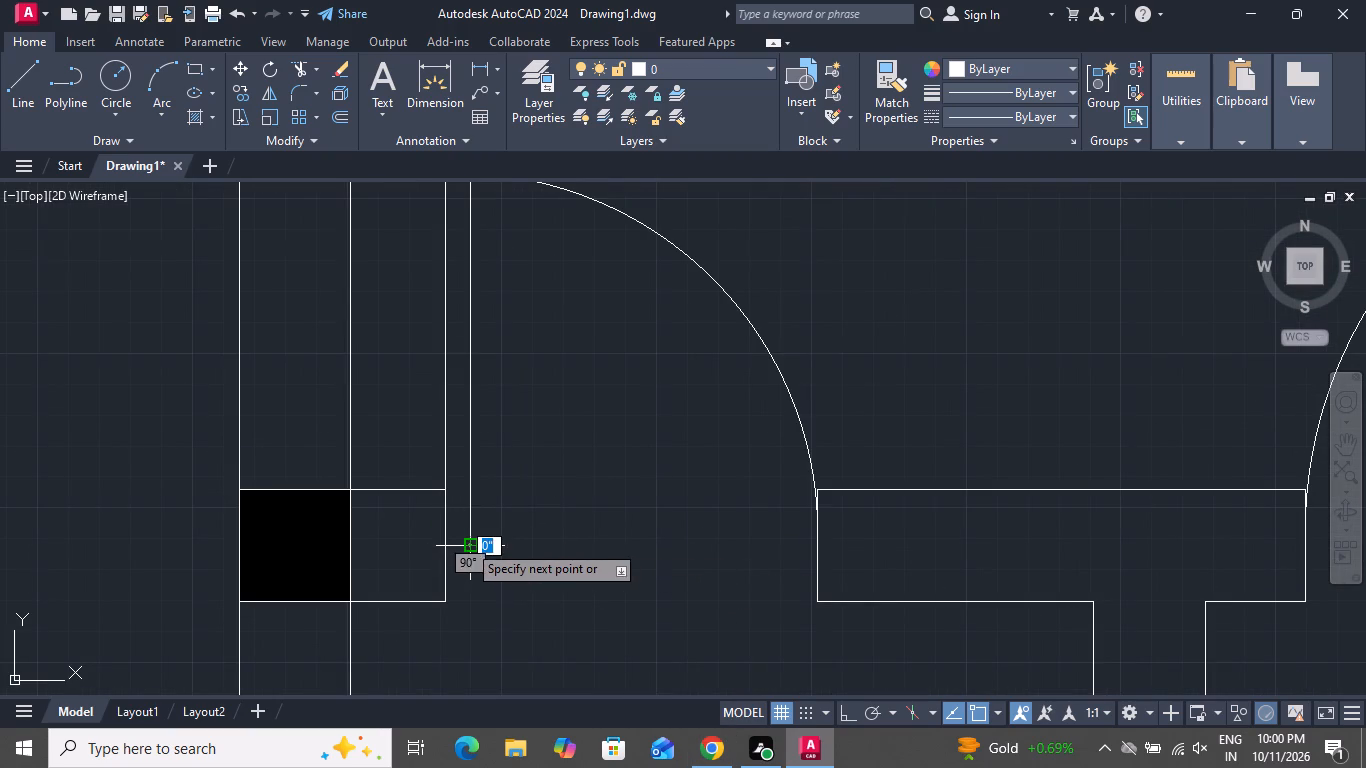
click(442, 547)
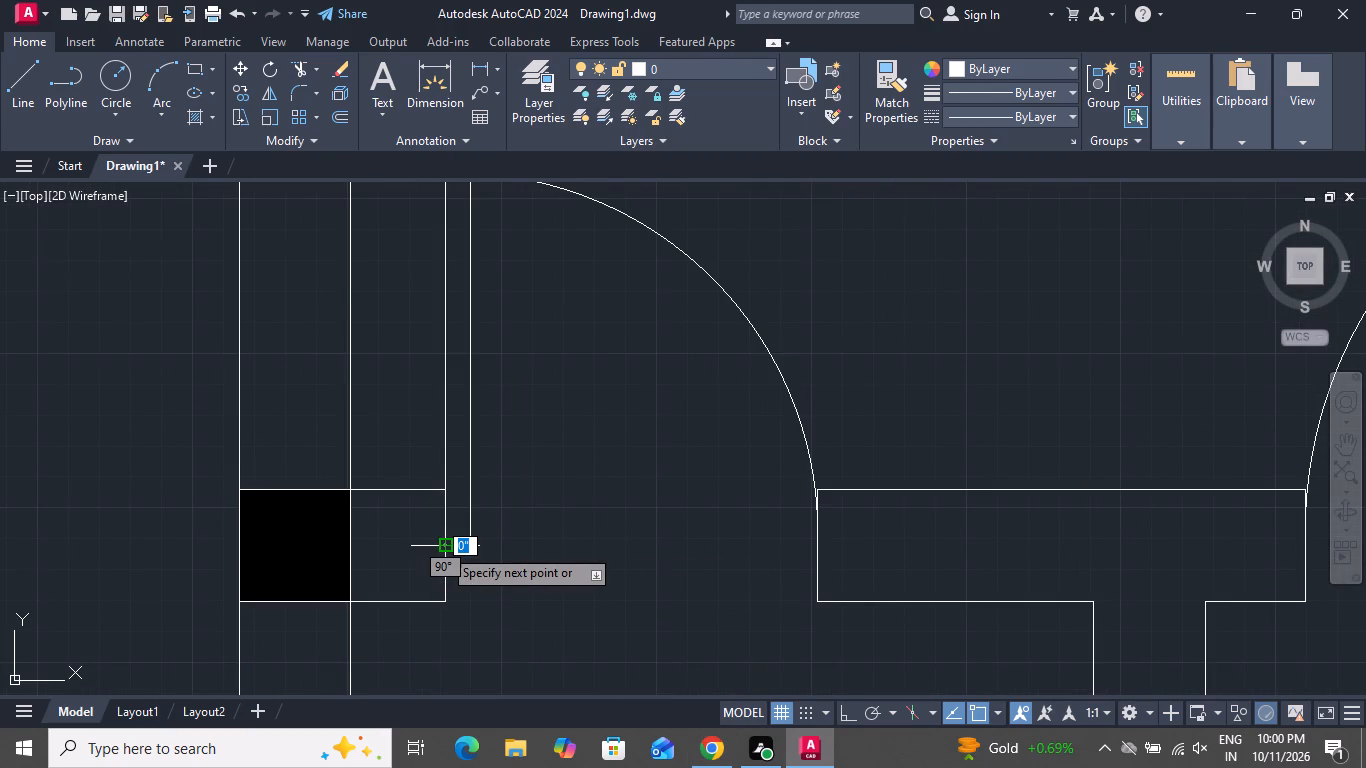
right_click(442, 547)
click(499, 363)
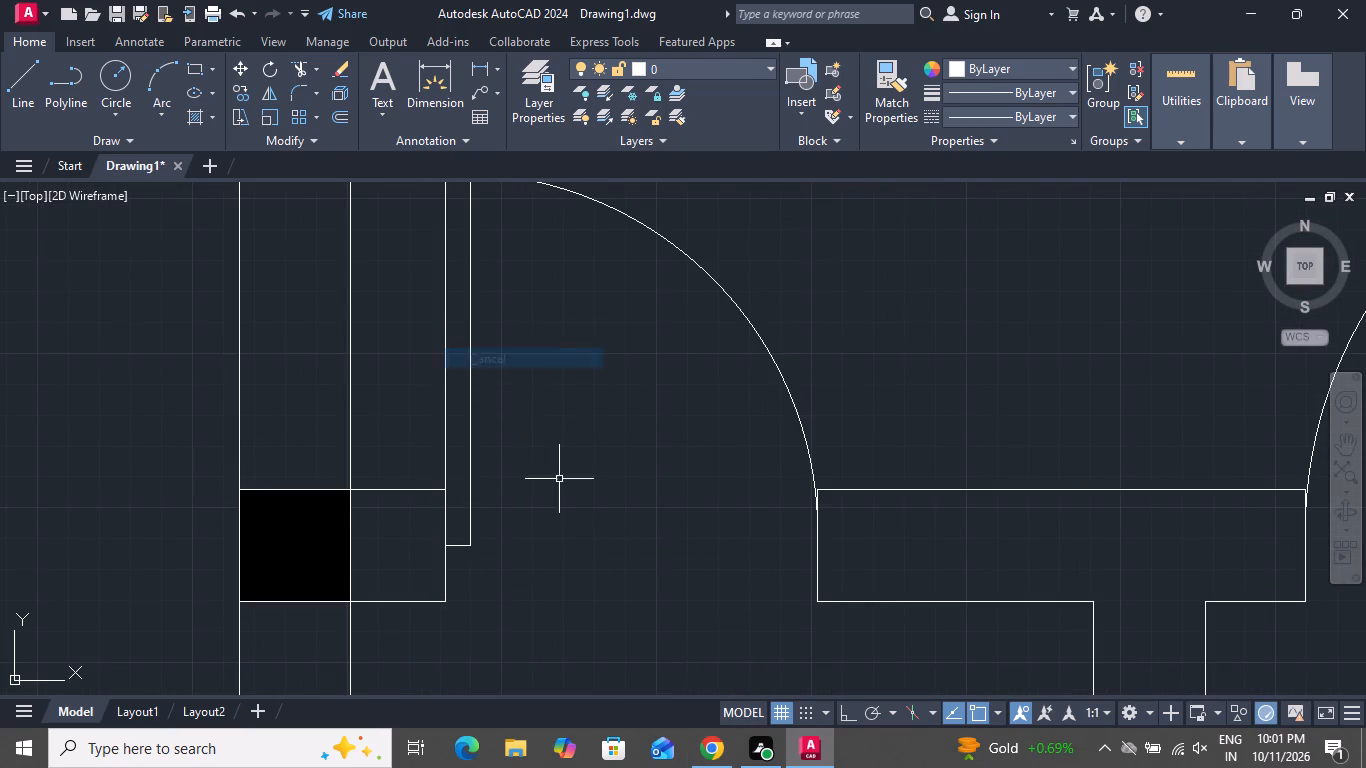
Offset the outer-wall-side end of the opening in the wall below the portico by 3' across the opening.
scroll(594, 586, up, 1)
scroll(594, 586, down, 5)
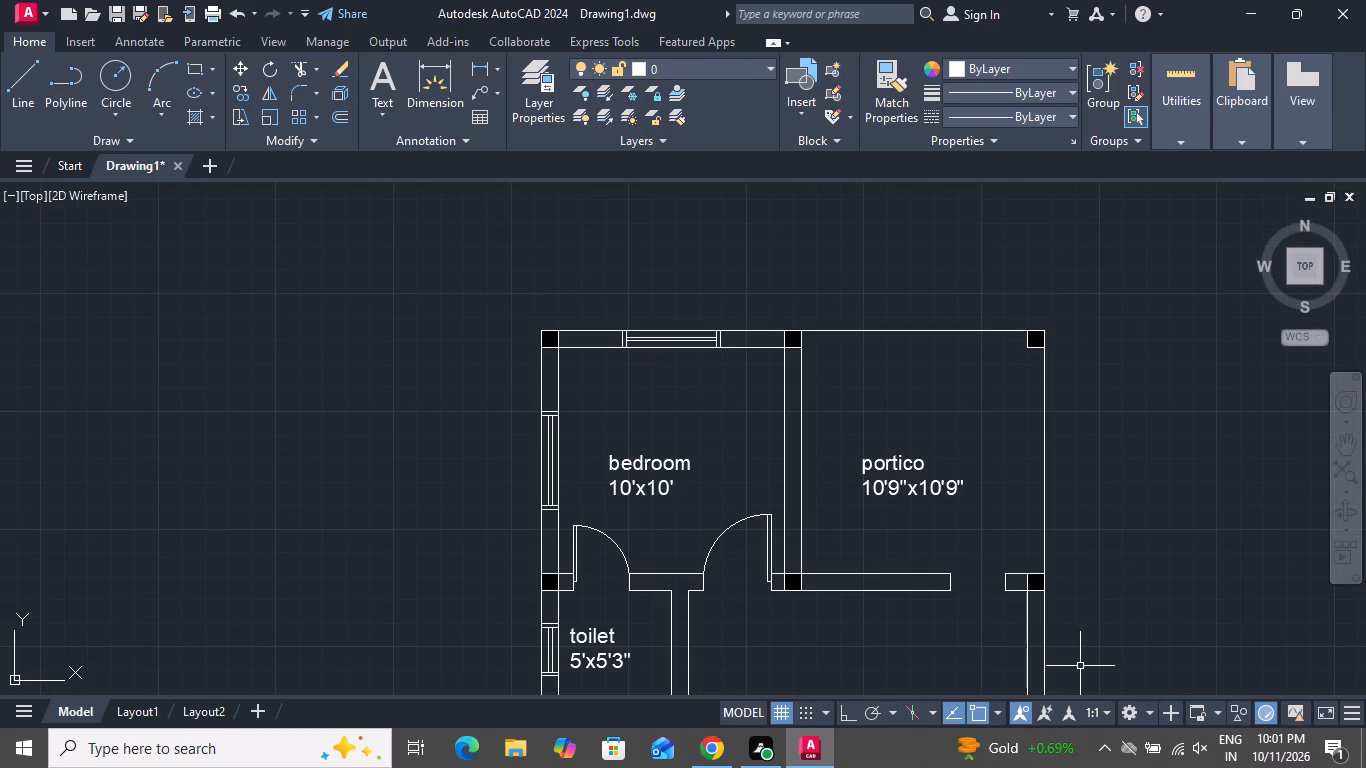
scroll(1080, 663, up, 3)
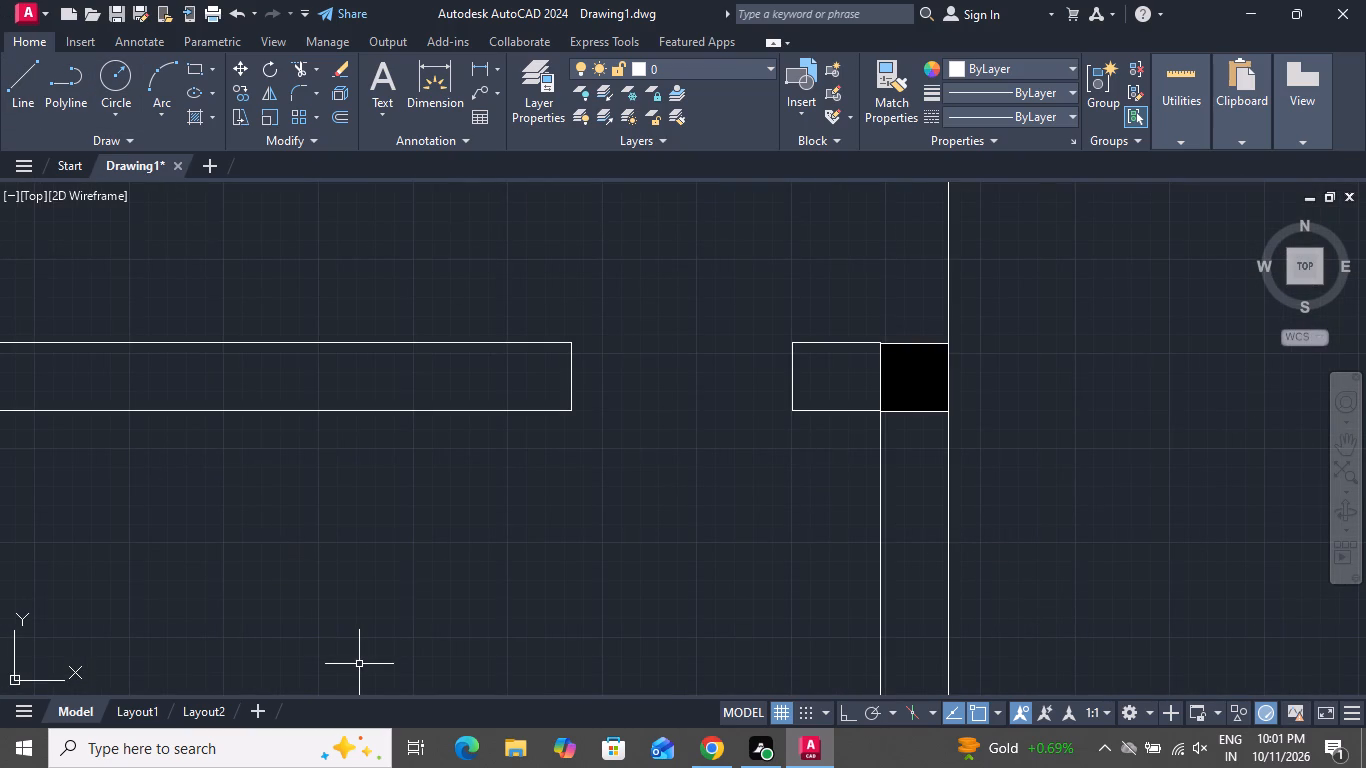
key(o)
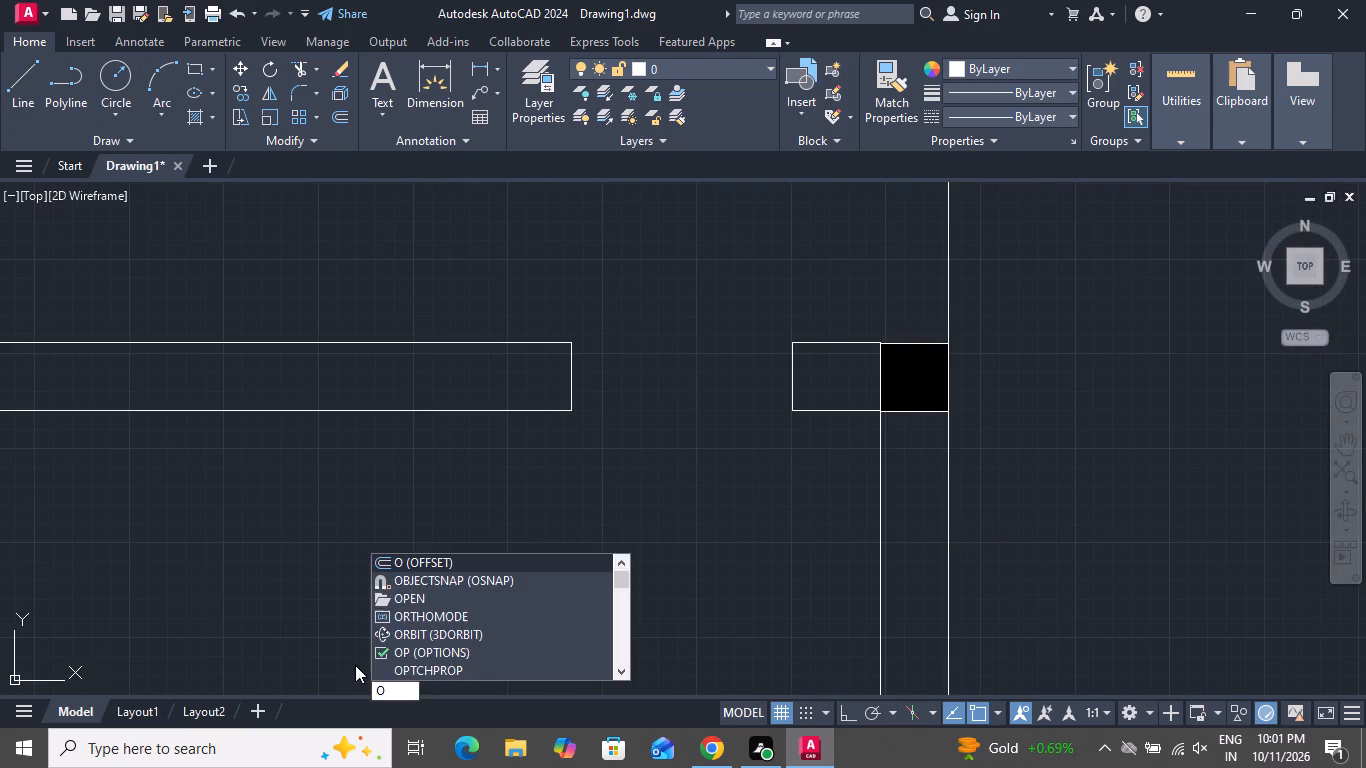
key(space)
key(3)
key(apostrophe)
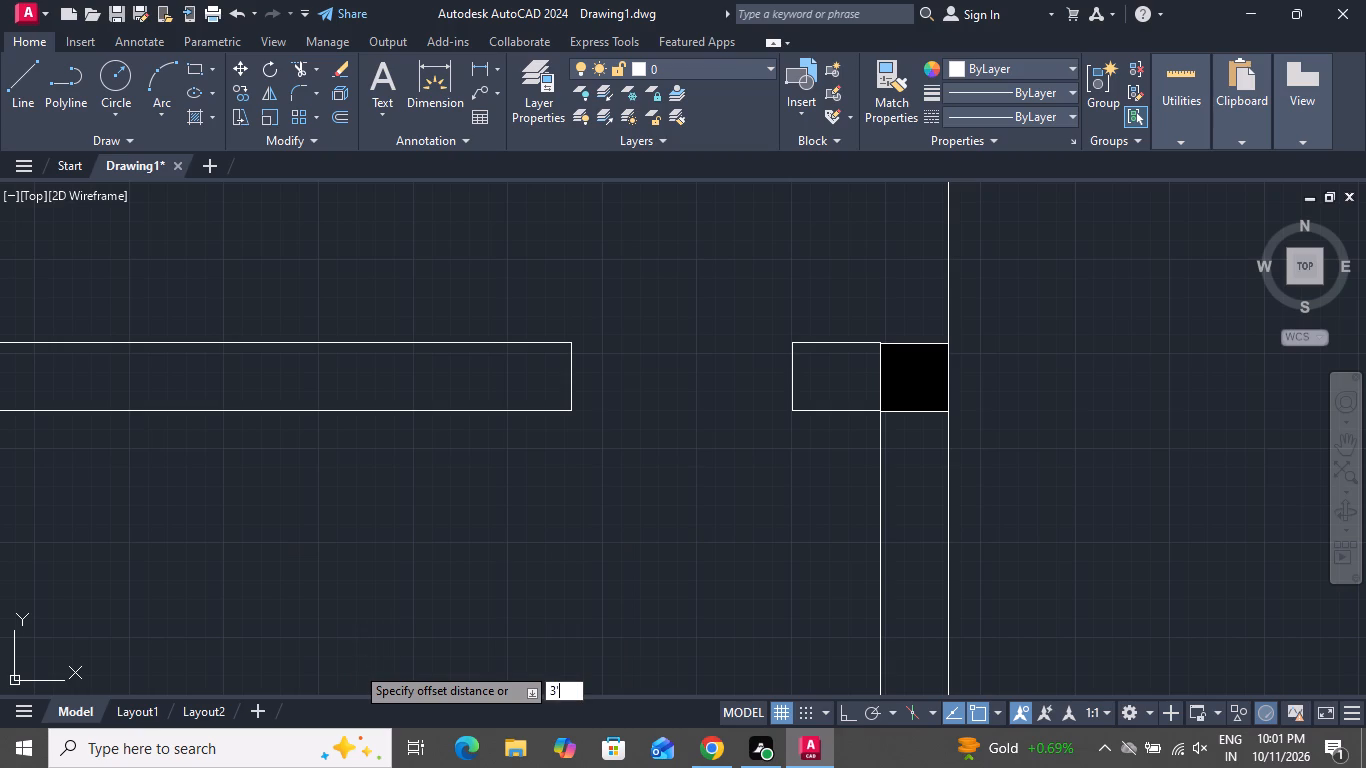
key(Return)
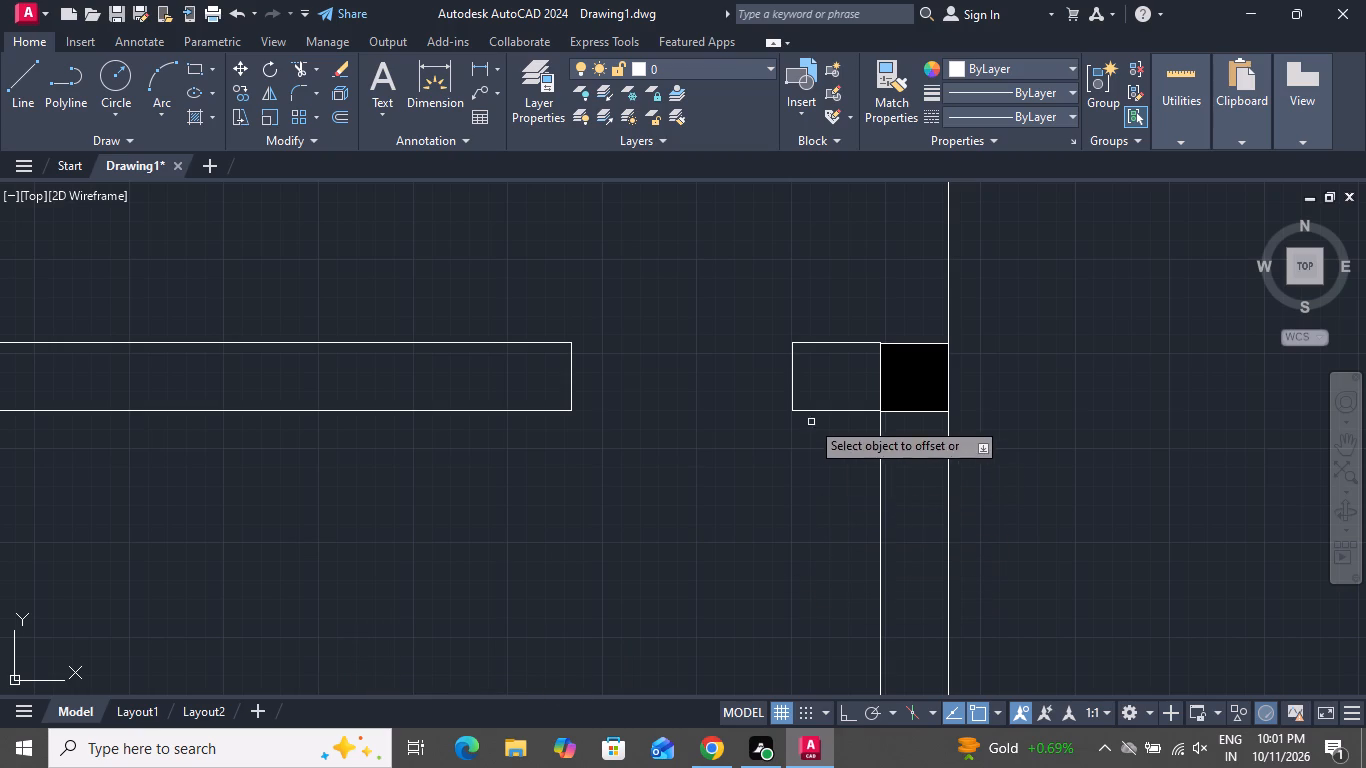
click(794, 399)
click(691, 394)
right_click(663, 429)
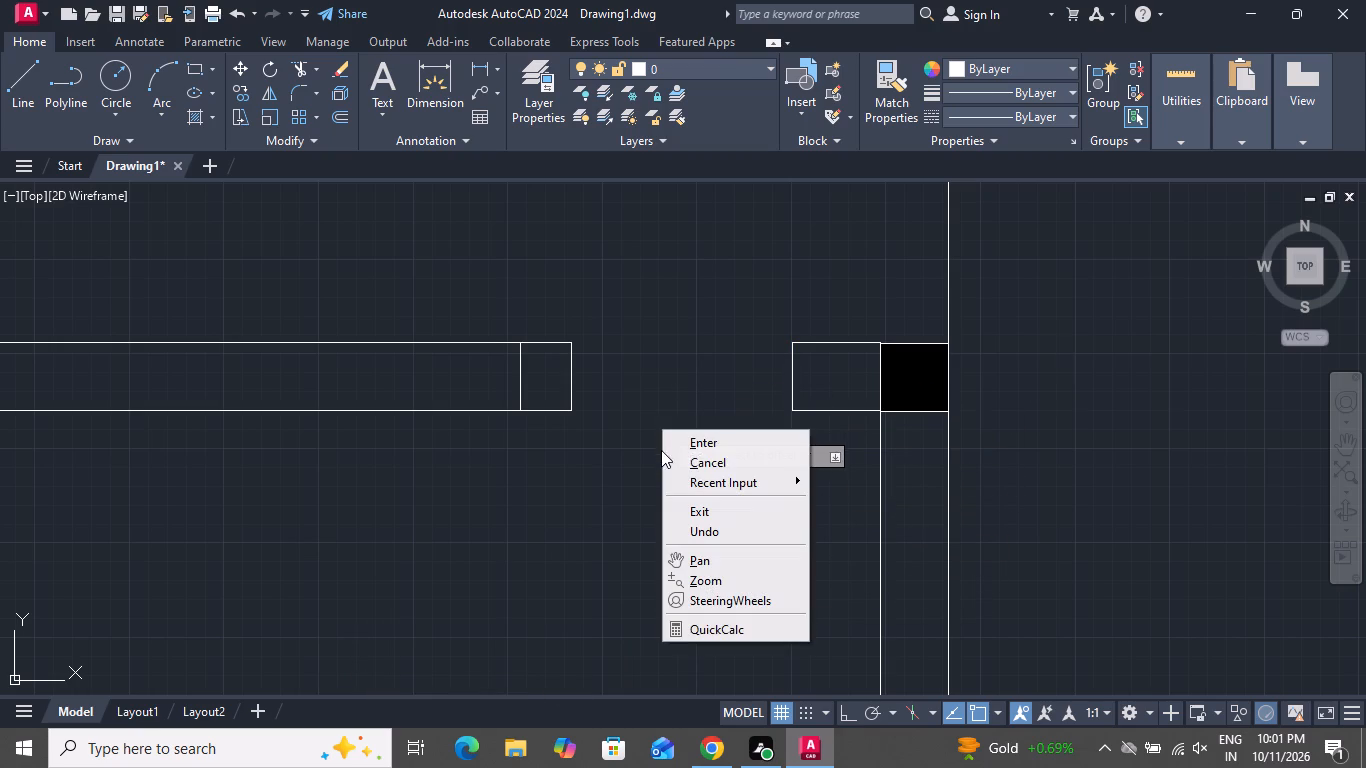
click(676, 457)
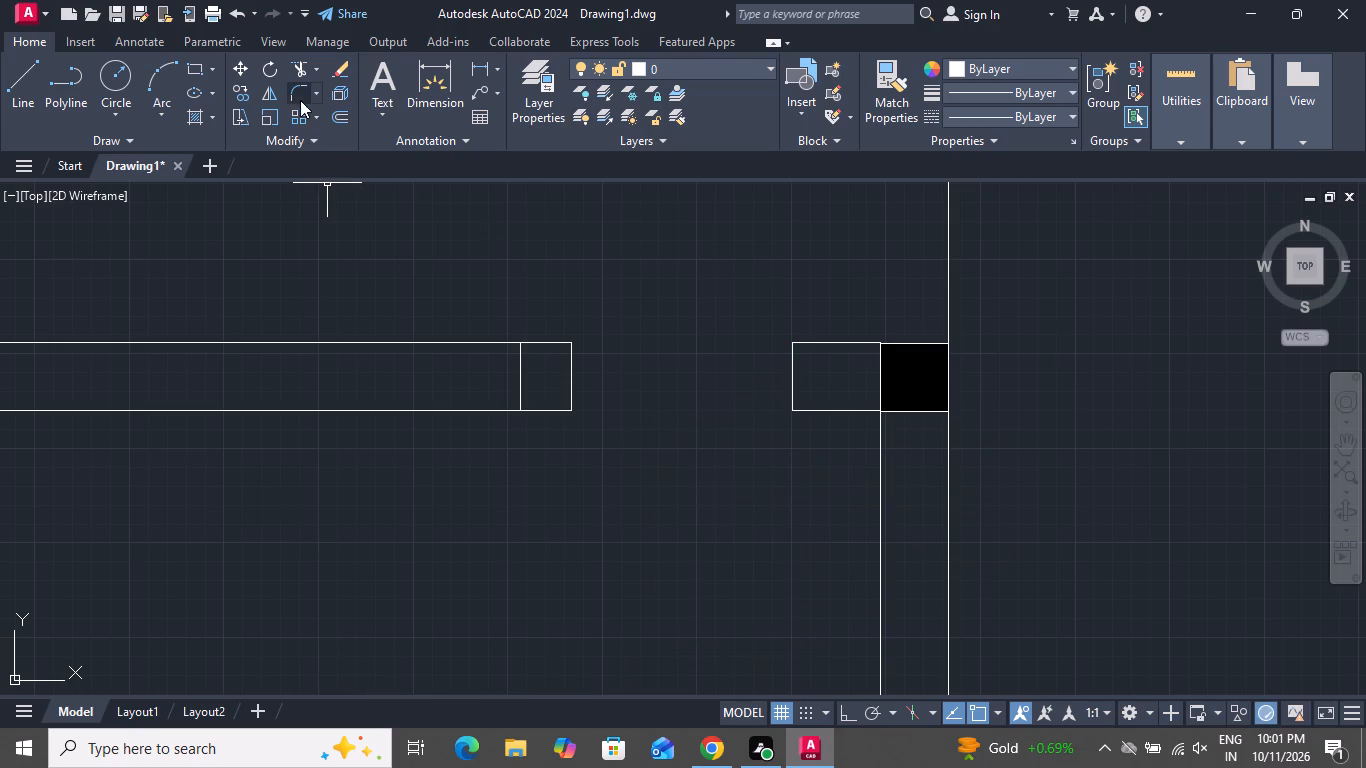
Trim the wall below the portico back to the 3' offset line and remove the old wall-end line.
click(300, 78)
drag(537, 292, 545, 314)
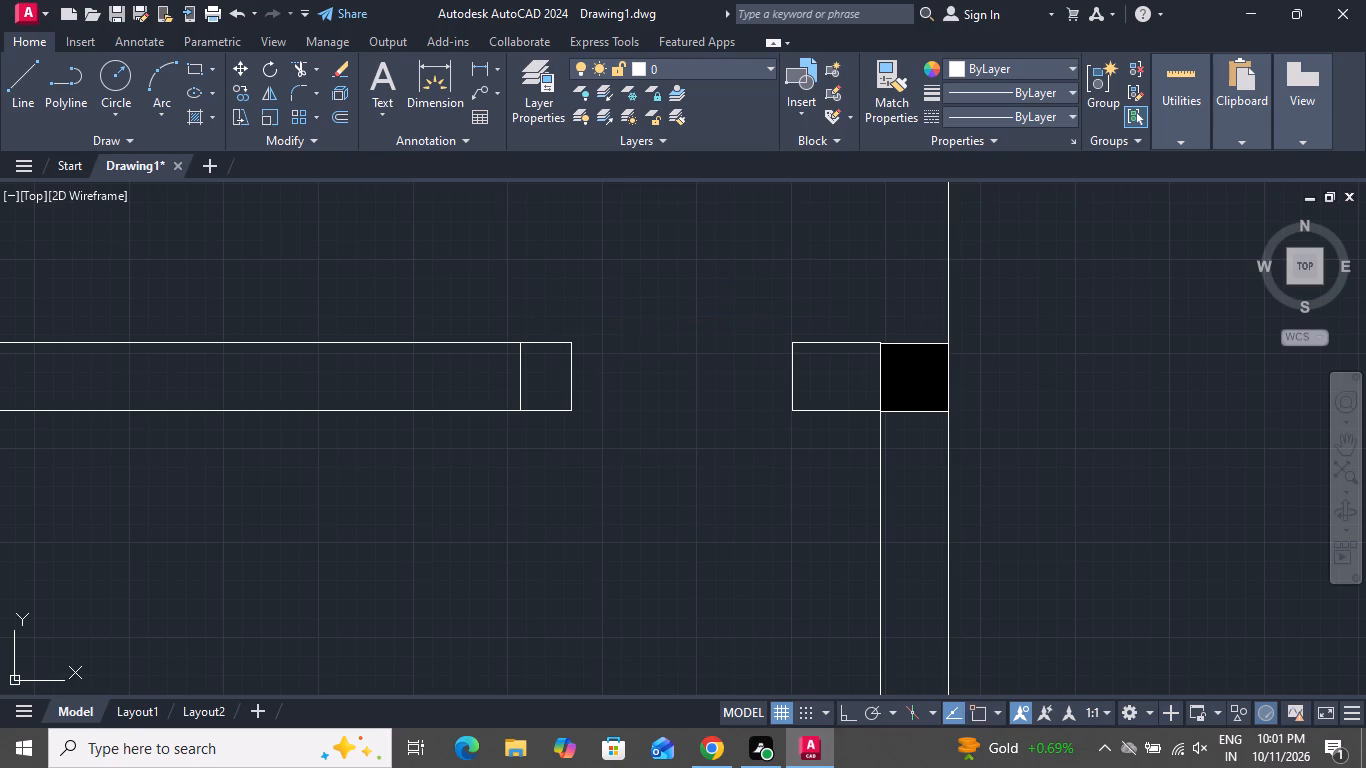
click(539, 437)
click(545, 310)
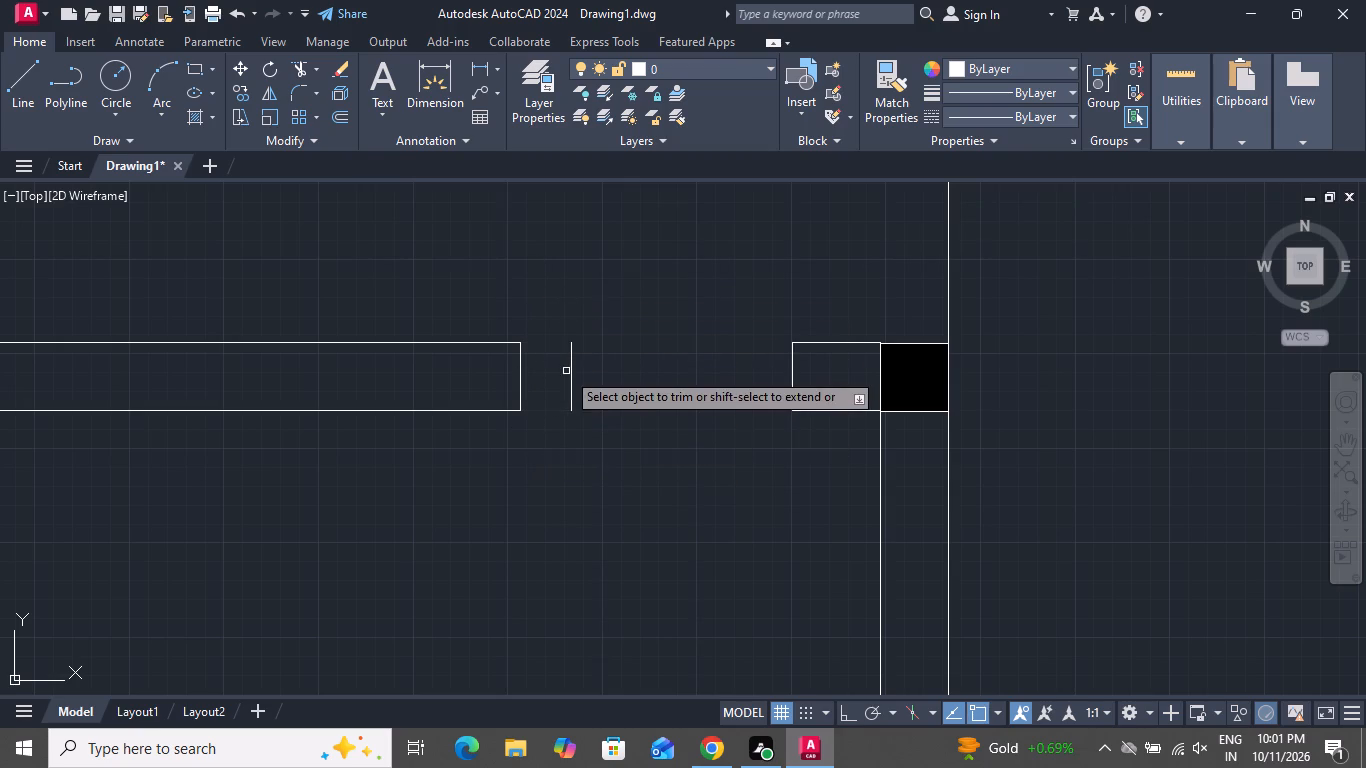
click(566, 371)
click(648, 382)
right_click(648, 380)
click(673, 405)
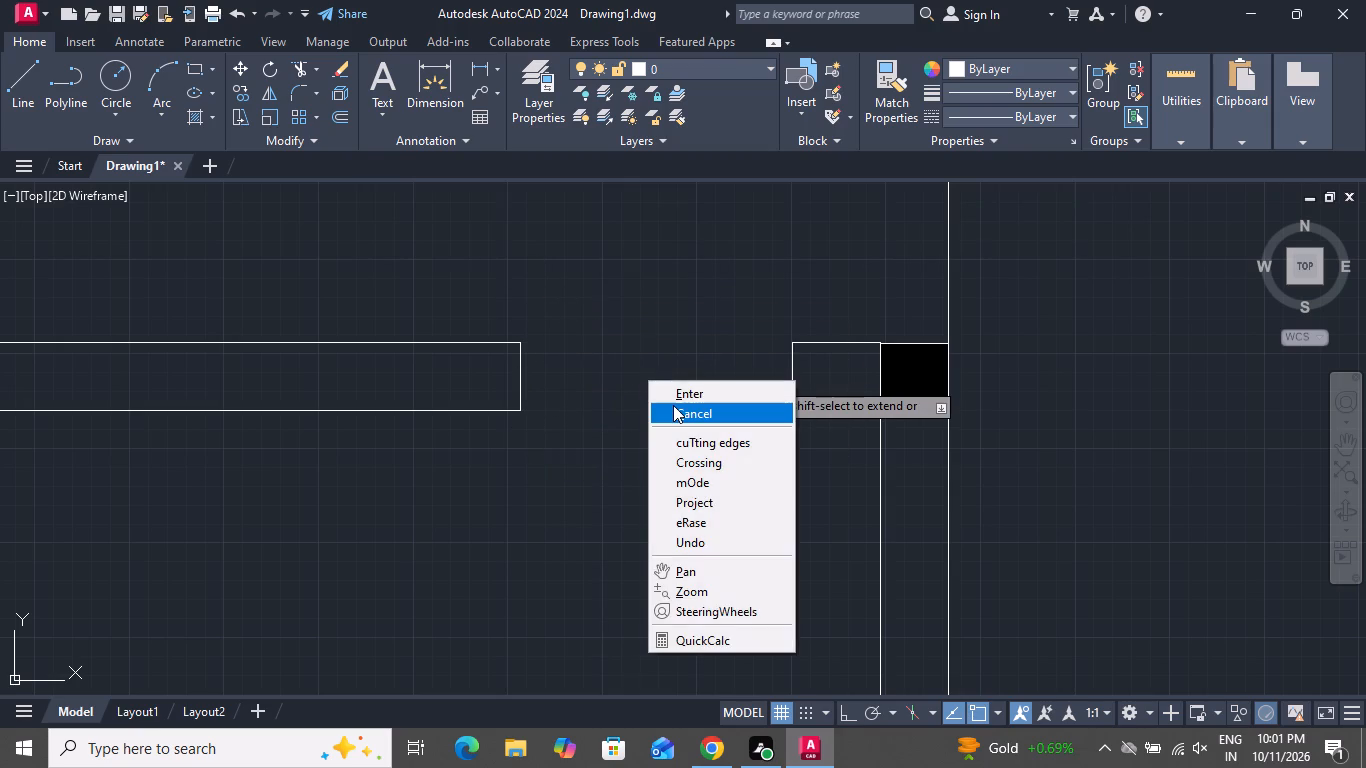
With ortho on, draw a 3' vertical line up from the midpoint of the outer-wall-side end of the portico opening.
click(6, 89)
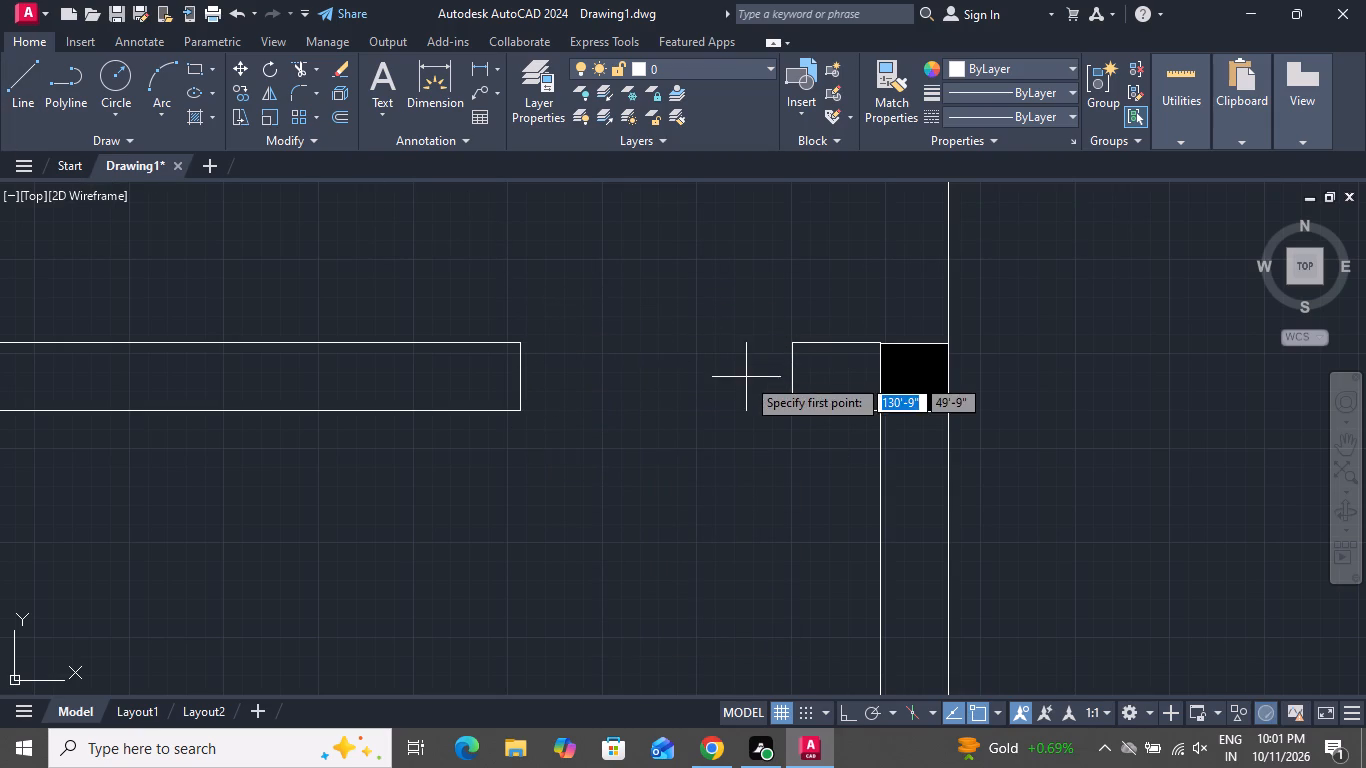
click(793, 375)
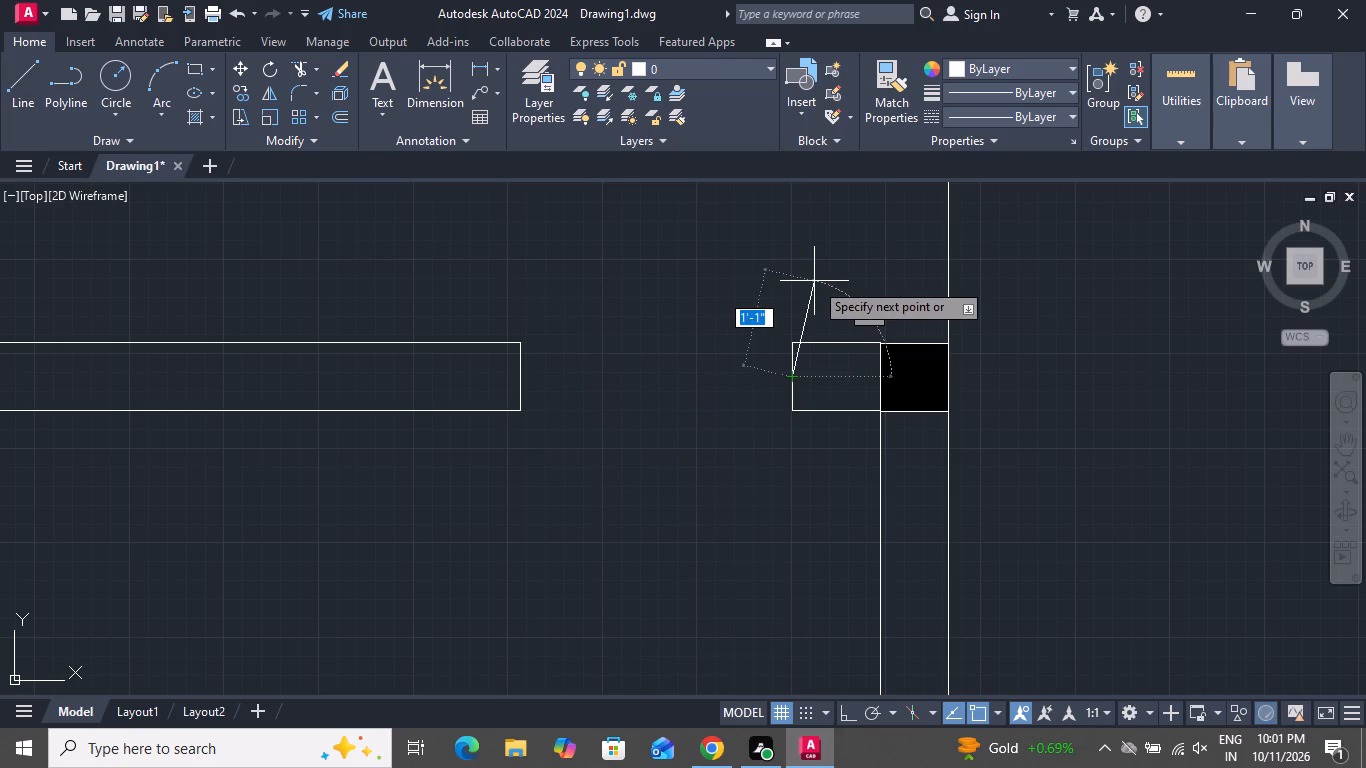
scroll(812, 336, down, 2)
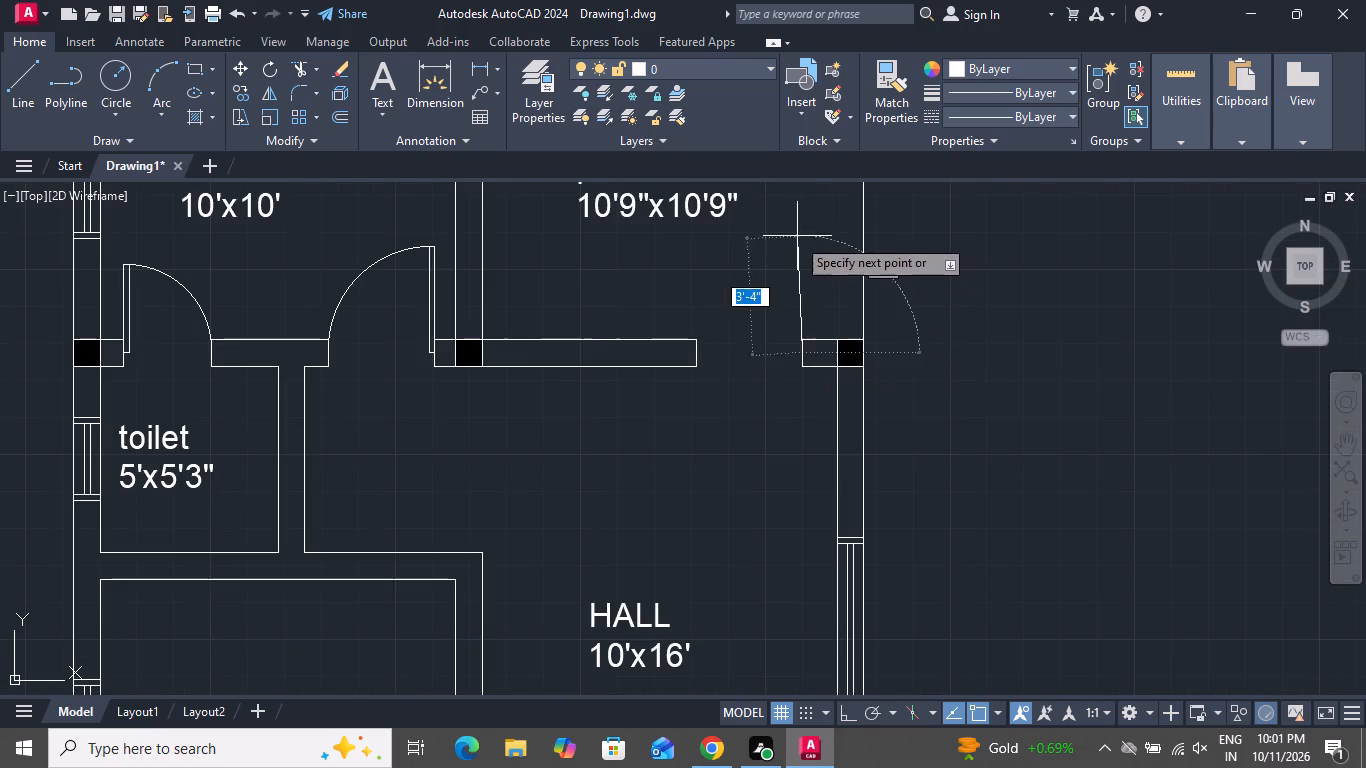
click(850, 724)
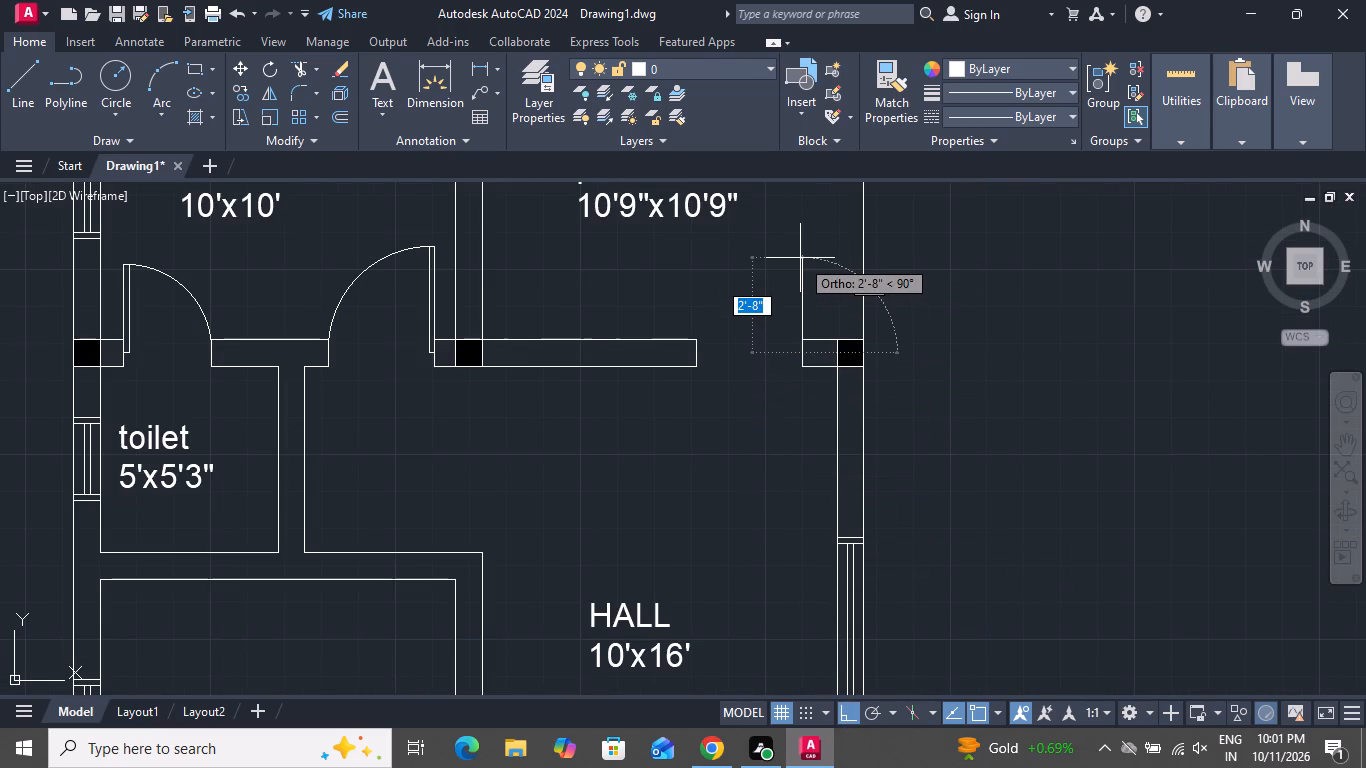
key(3)
key(apostrophe)
key(Return)
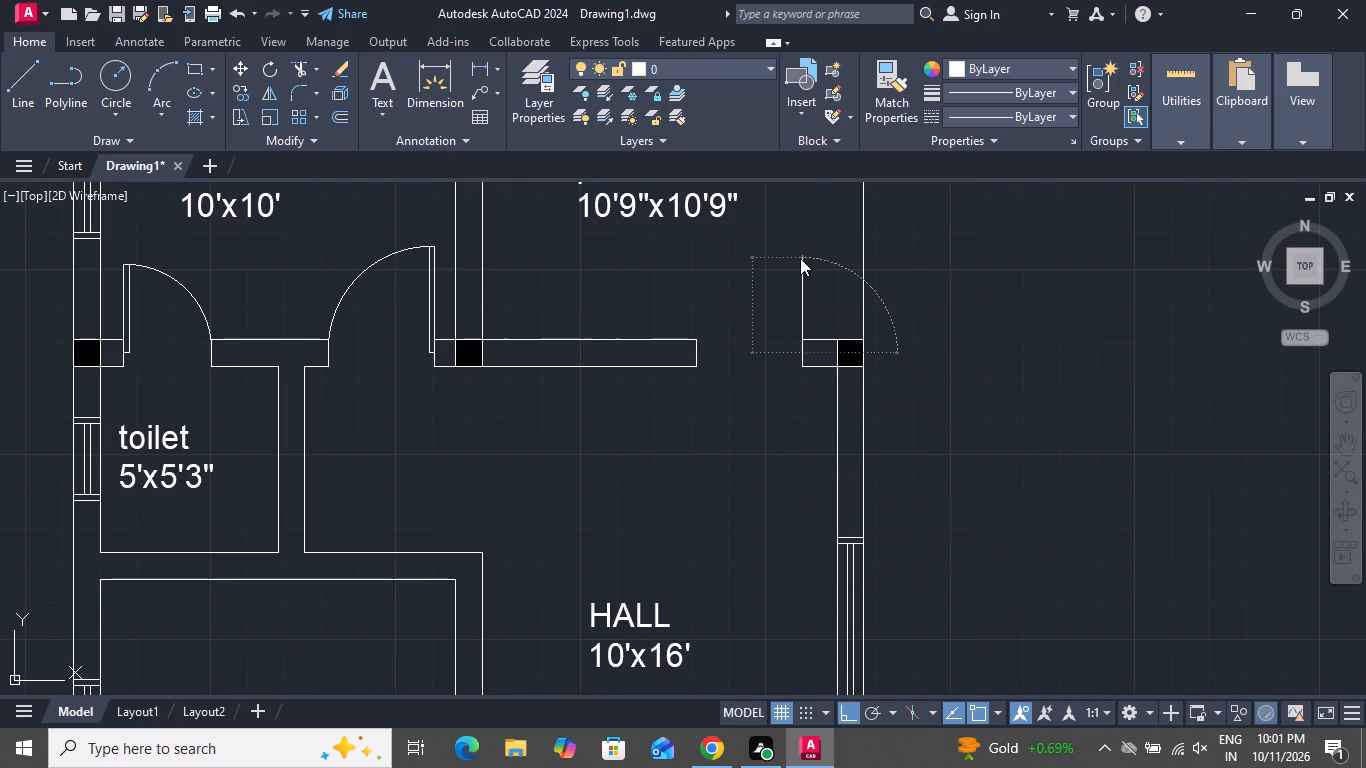
right_click(807, 268)
click(868, 278)
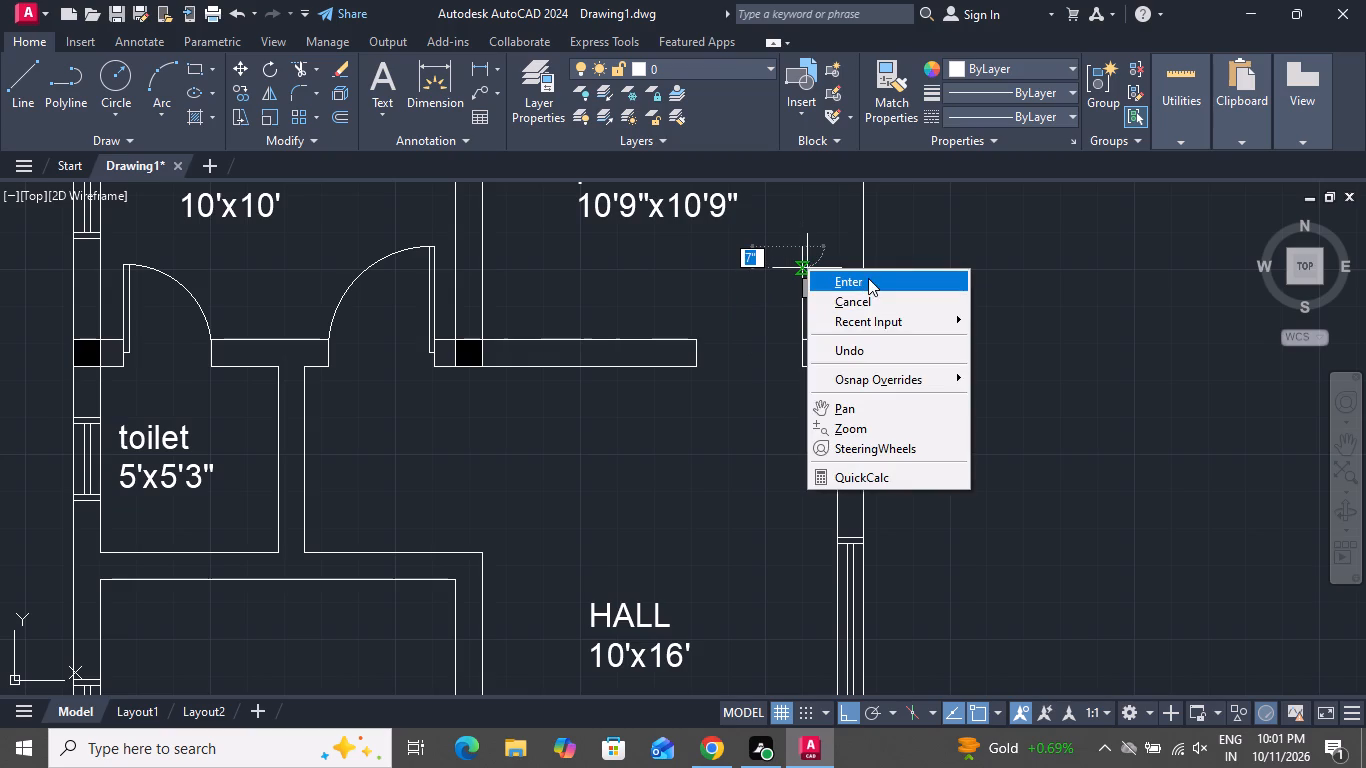
Offset the 3' vertical portico door line by 2" toward the opening.
text(o 2)
key(shift+quotedbl)
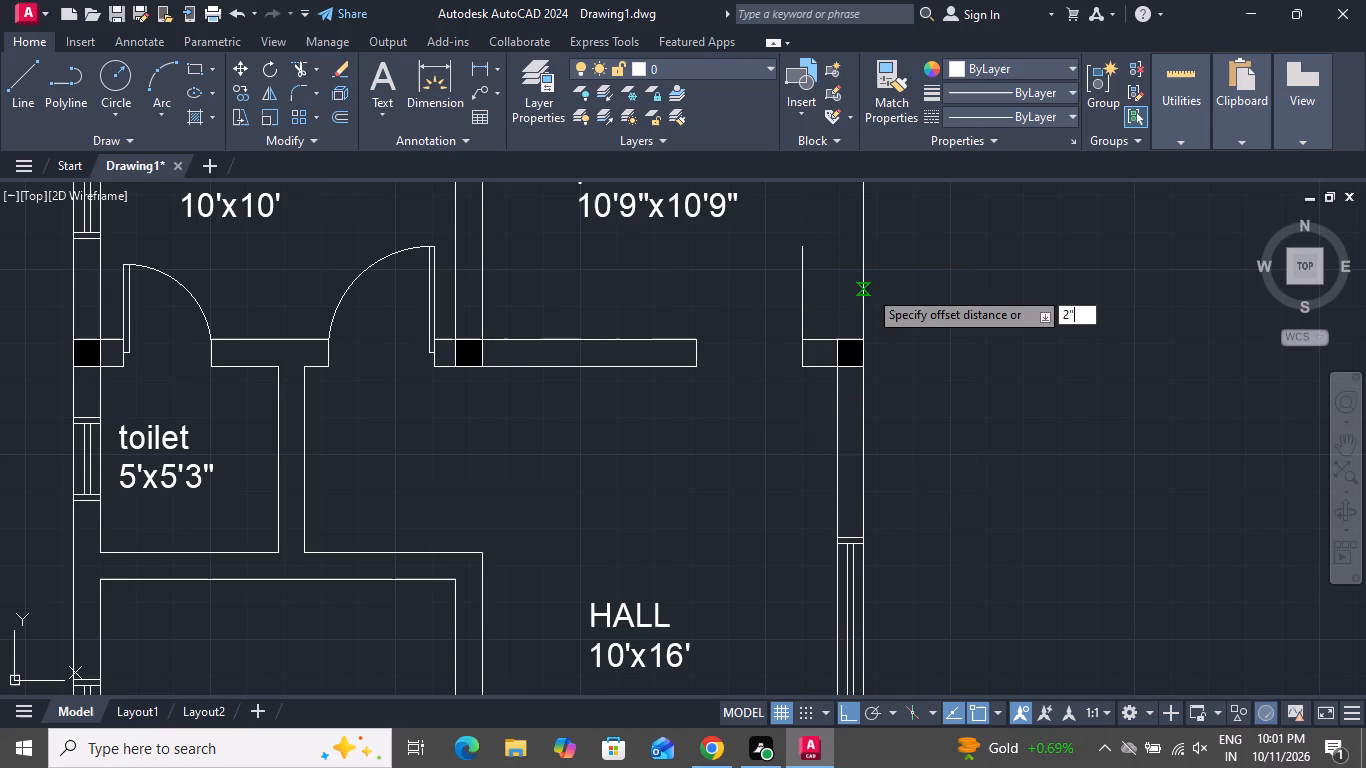
key(Return)
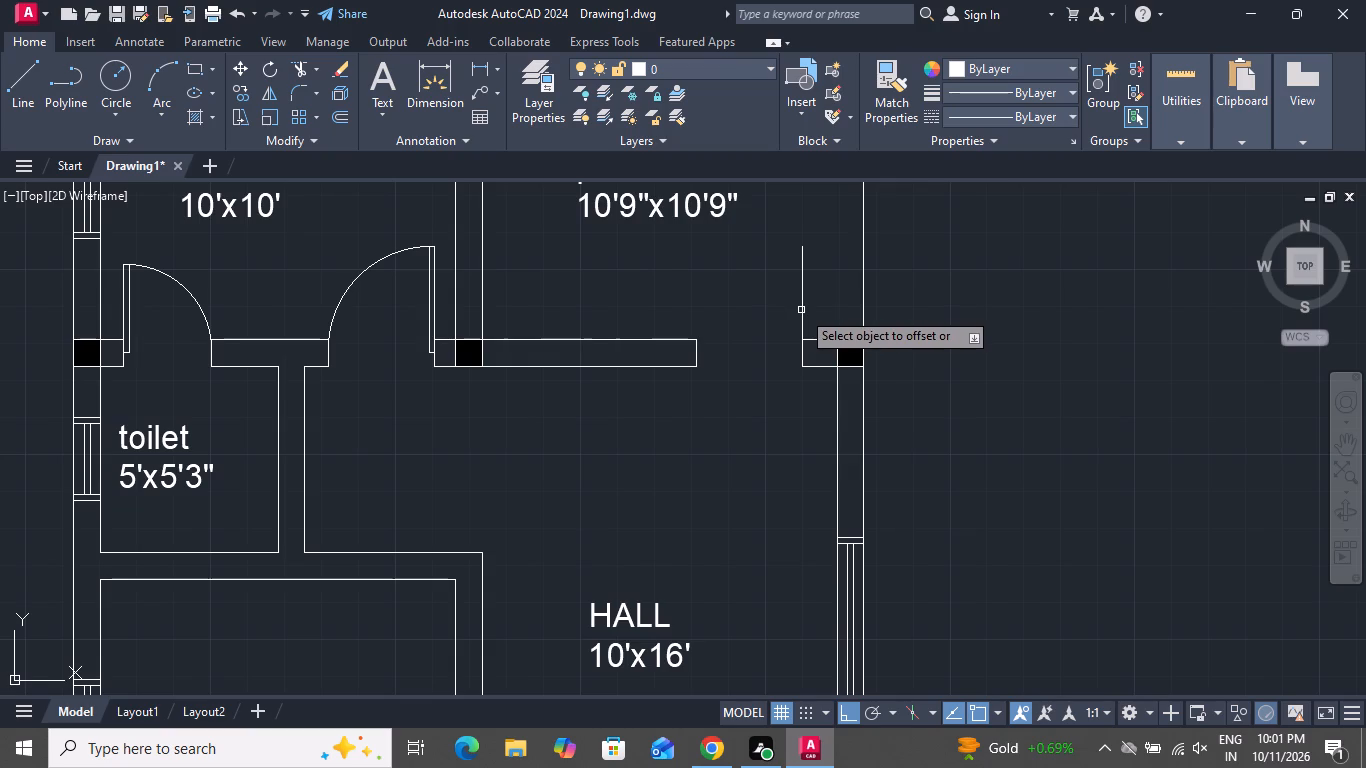
click(801, 310)
click(746, 329)
right_click(746, 329)
click(768, 357)
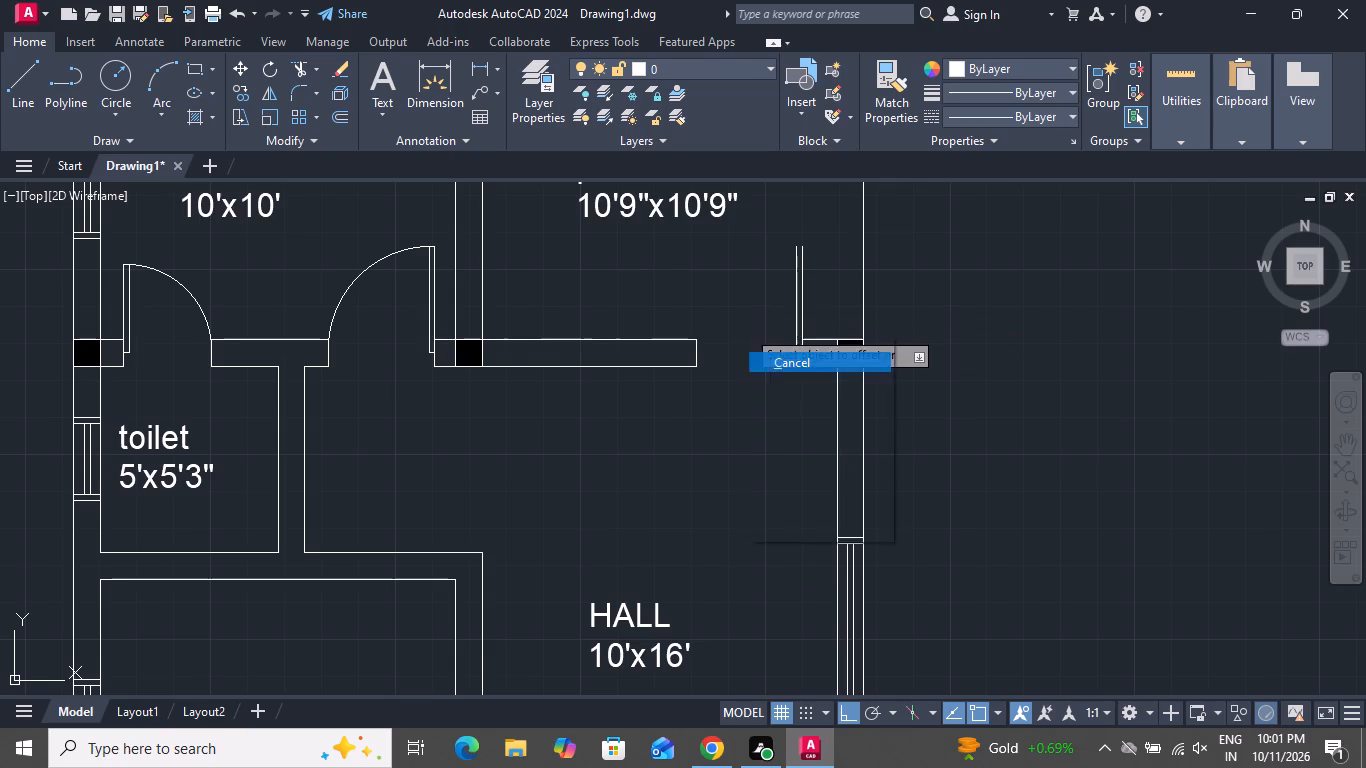
Draw the portico door swing as a three-point arc from the opposite wall end's midpoint through the offset line's top to the original line's top.
text(a)
key(space)
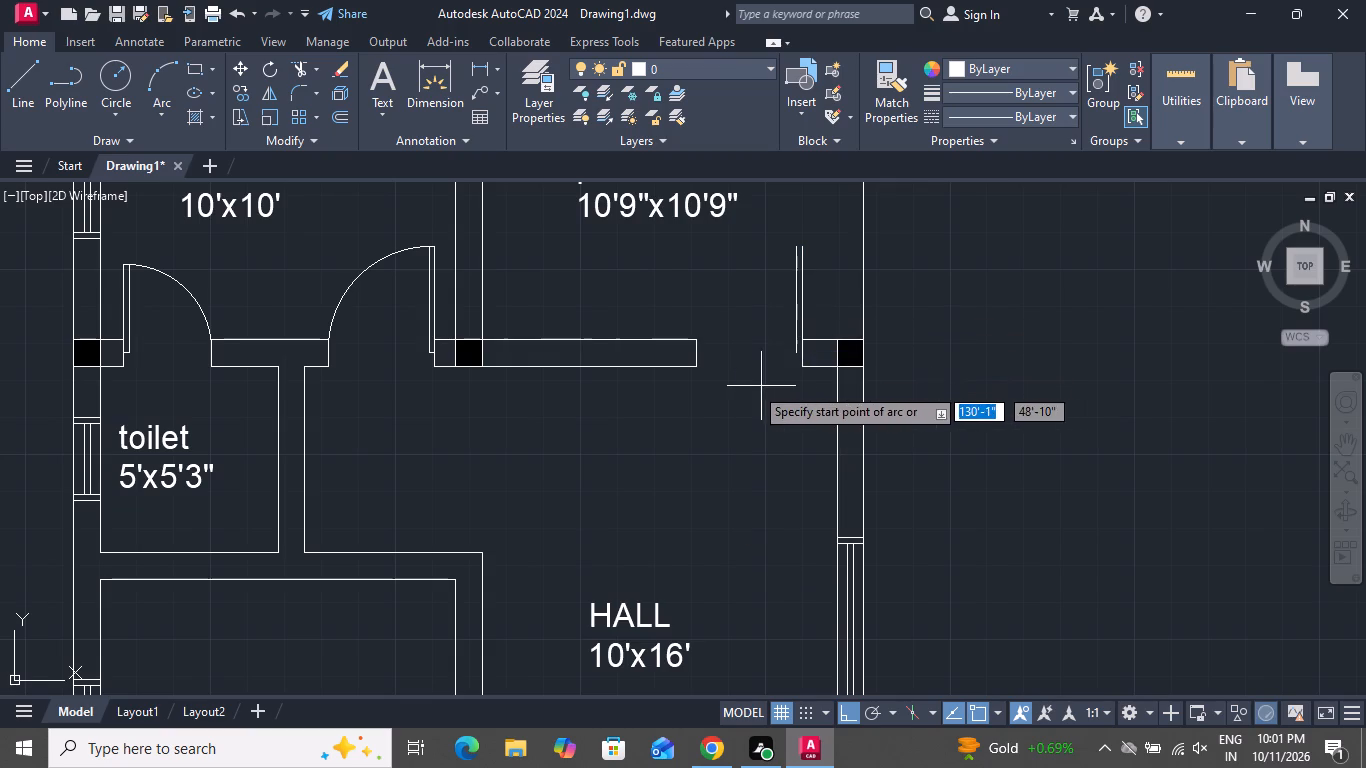
click(692, 355)
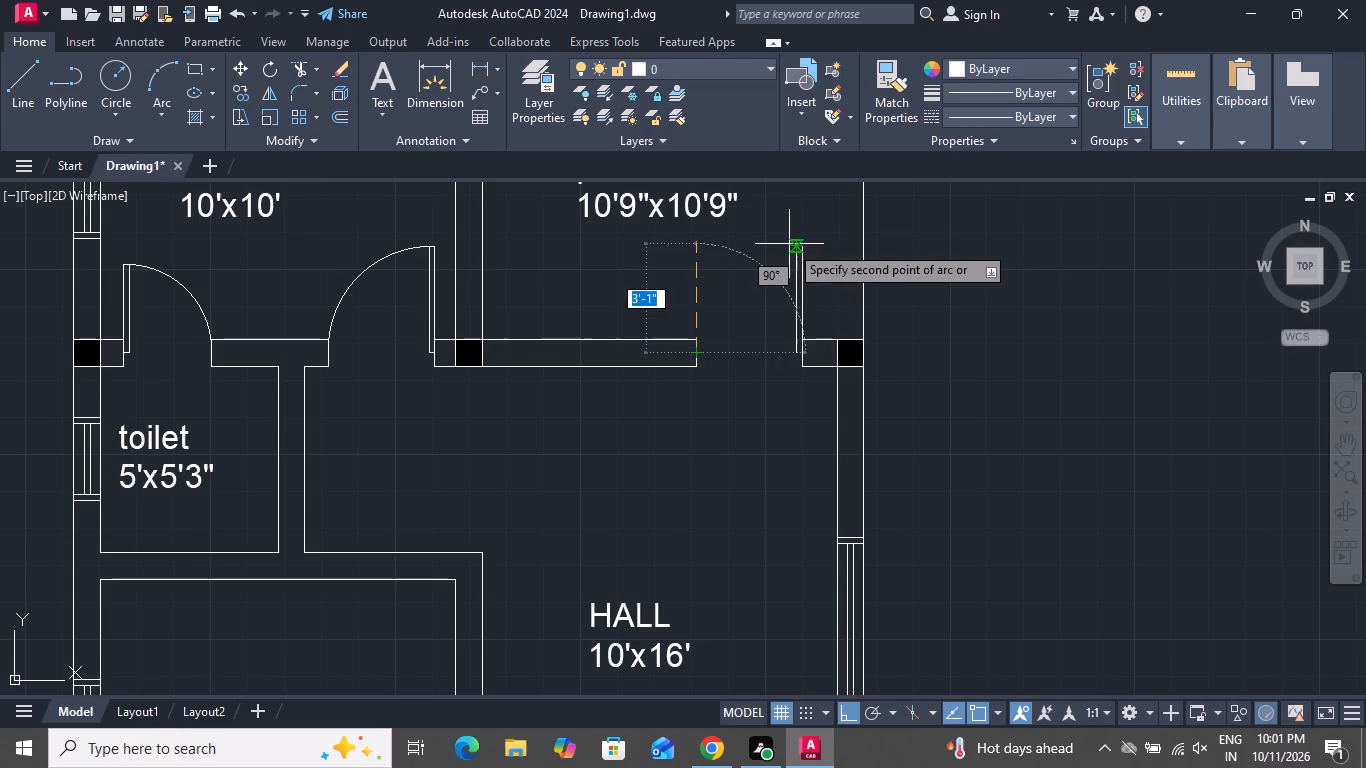
click(791, 244)
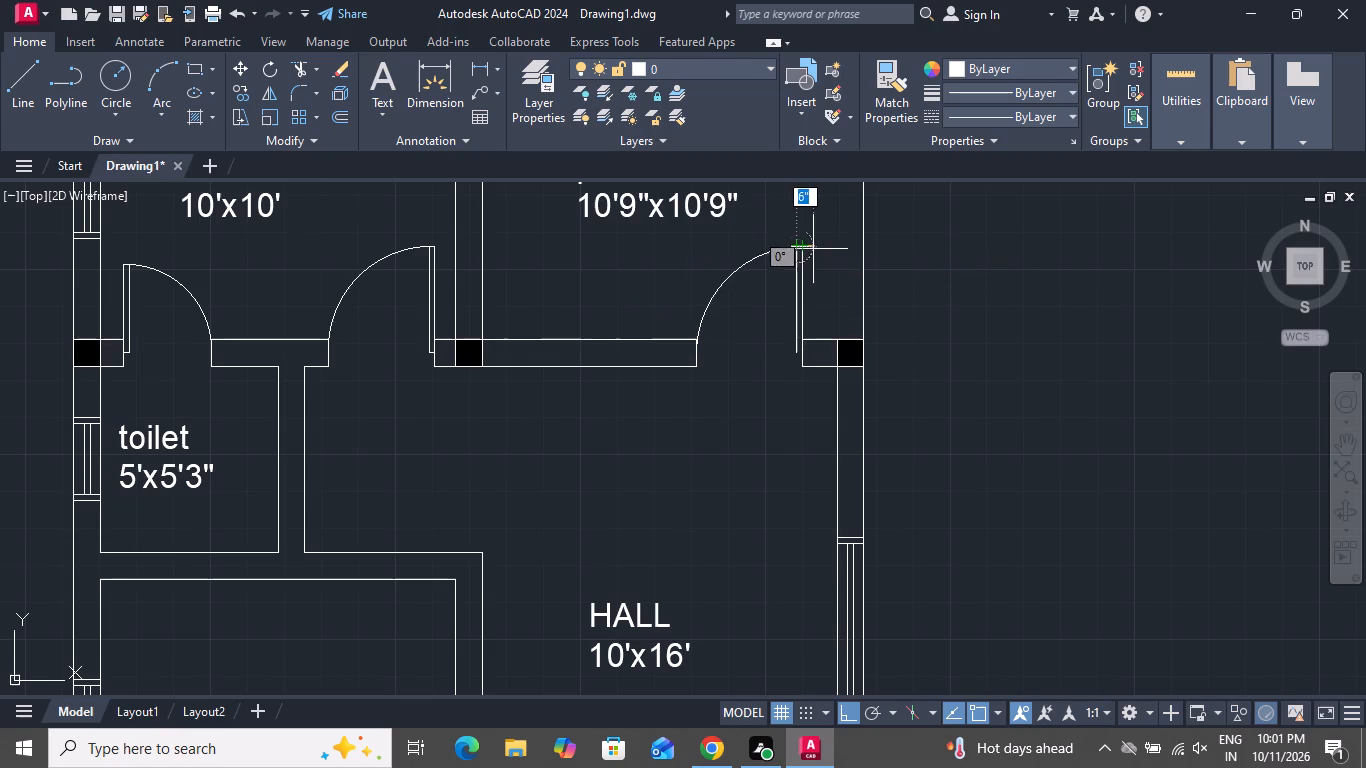
scroll(797, 254, up, 3)
click(801, 225)
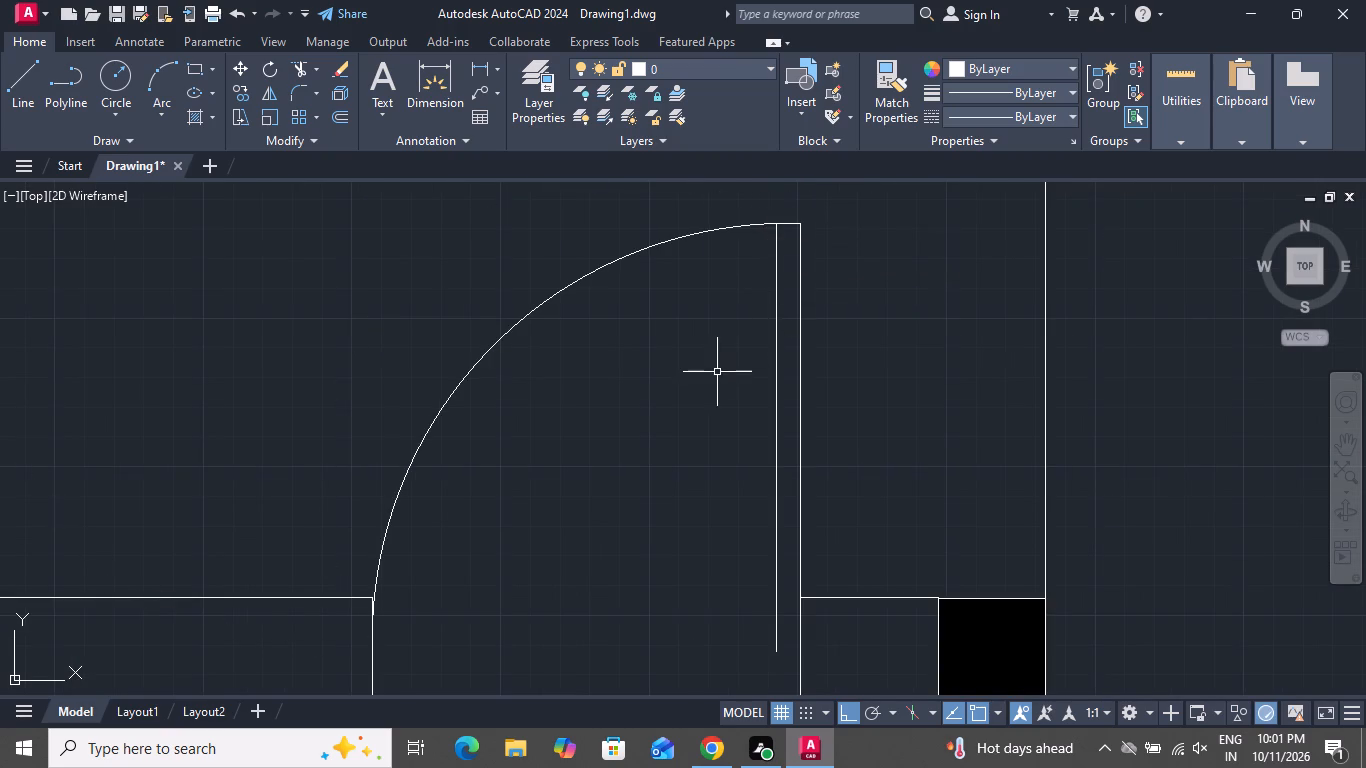
Draw a 2" horizontal line closing the wall-side end of the portico door leaf between its two vertical lines.
scroll(713, 375, down, 3)
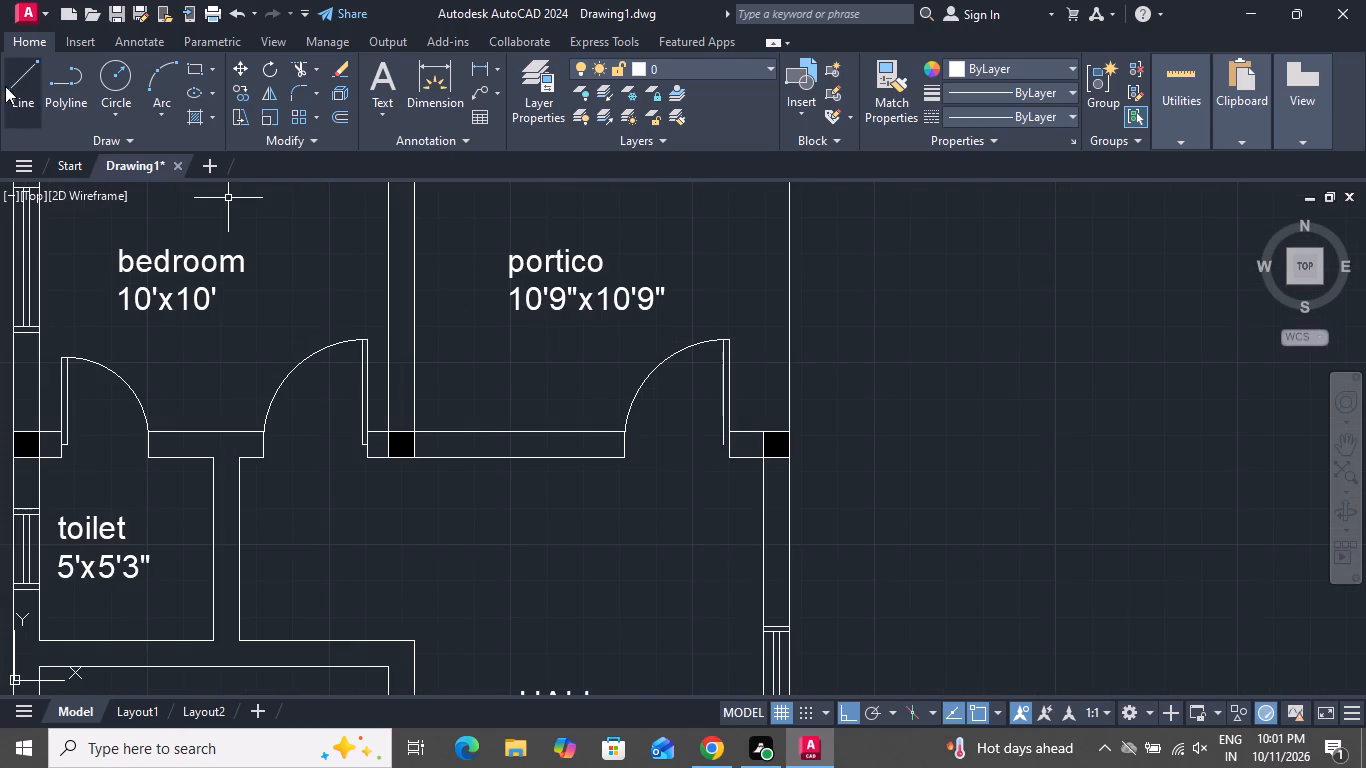
click(5, 86)
scroll(580, 406, up, 2)
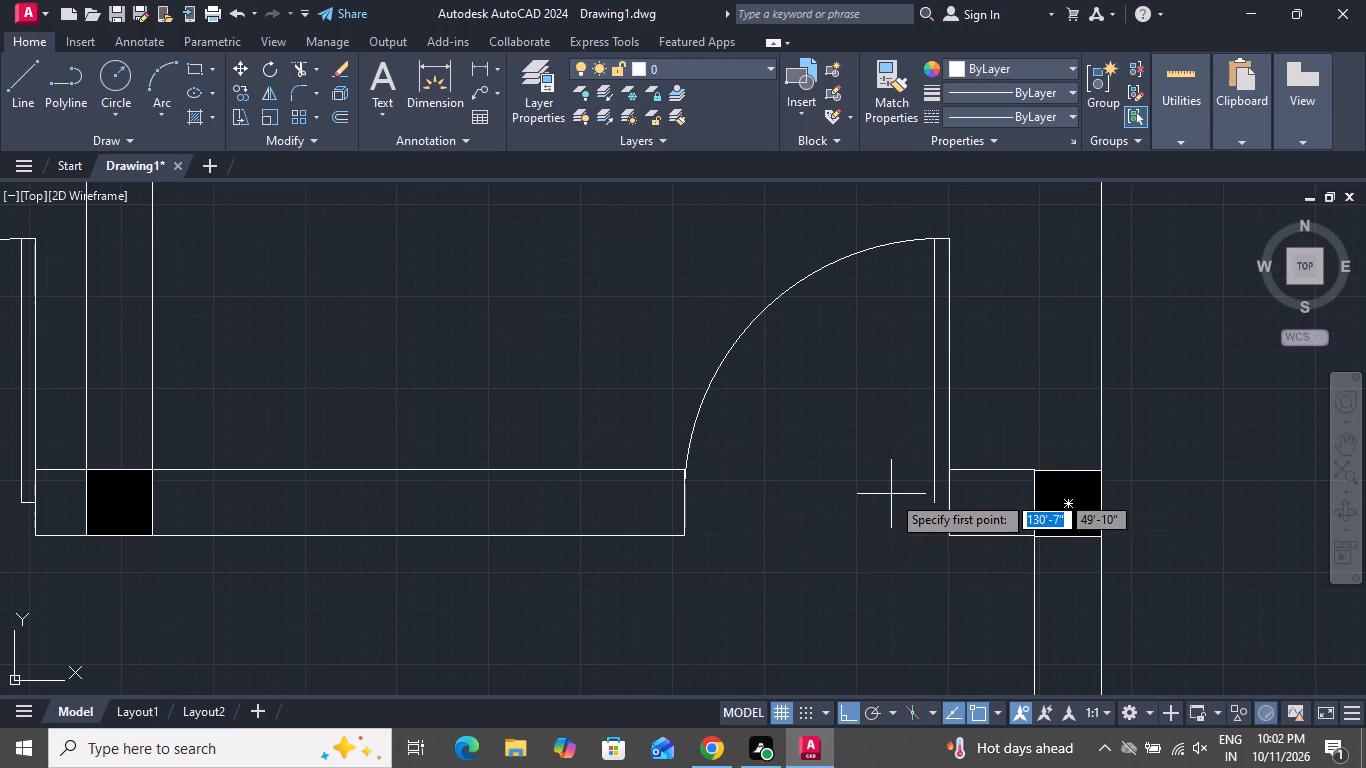
click(934, 506)
click(949, 507)
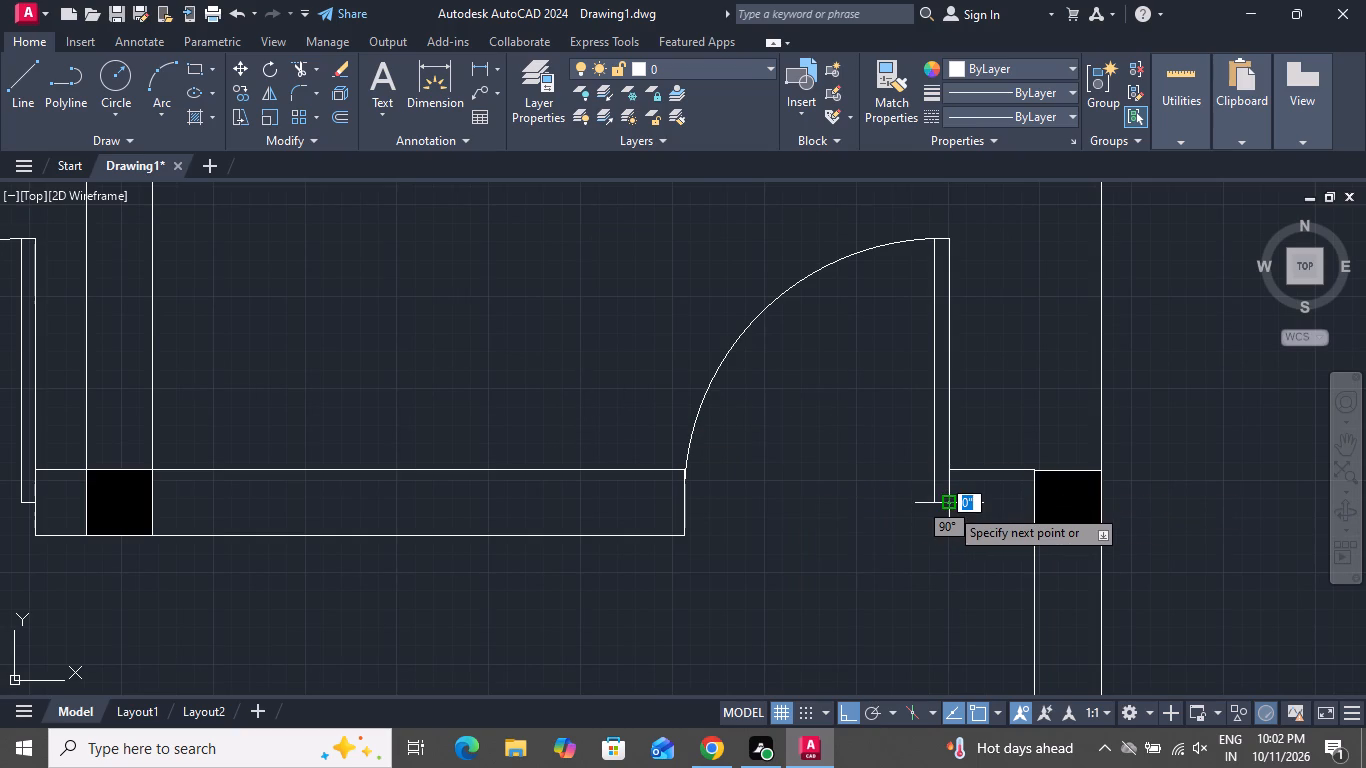
scroll(949, 507, up, 1)
right_click(949, 507)
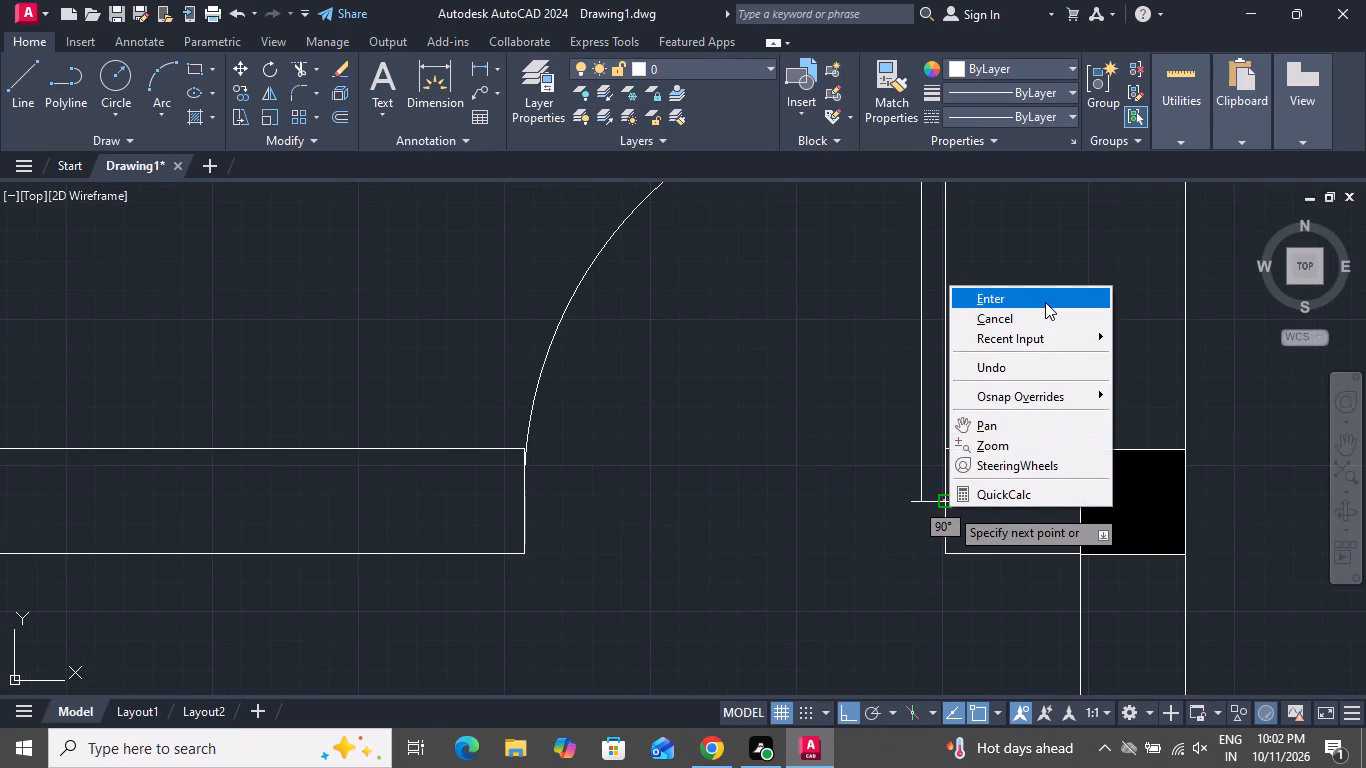
click(1045, 302)
Offset the top edge of the short wall stub above the kitchen-side column by 3' across the lower bedroom's hall opening.
scroll(806, 404, down, 7)
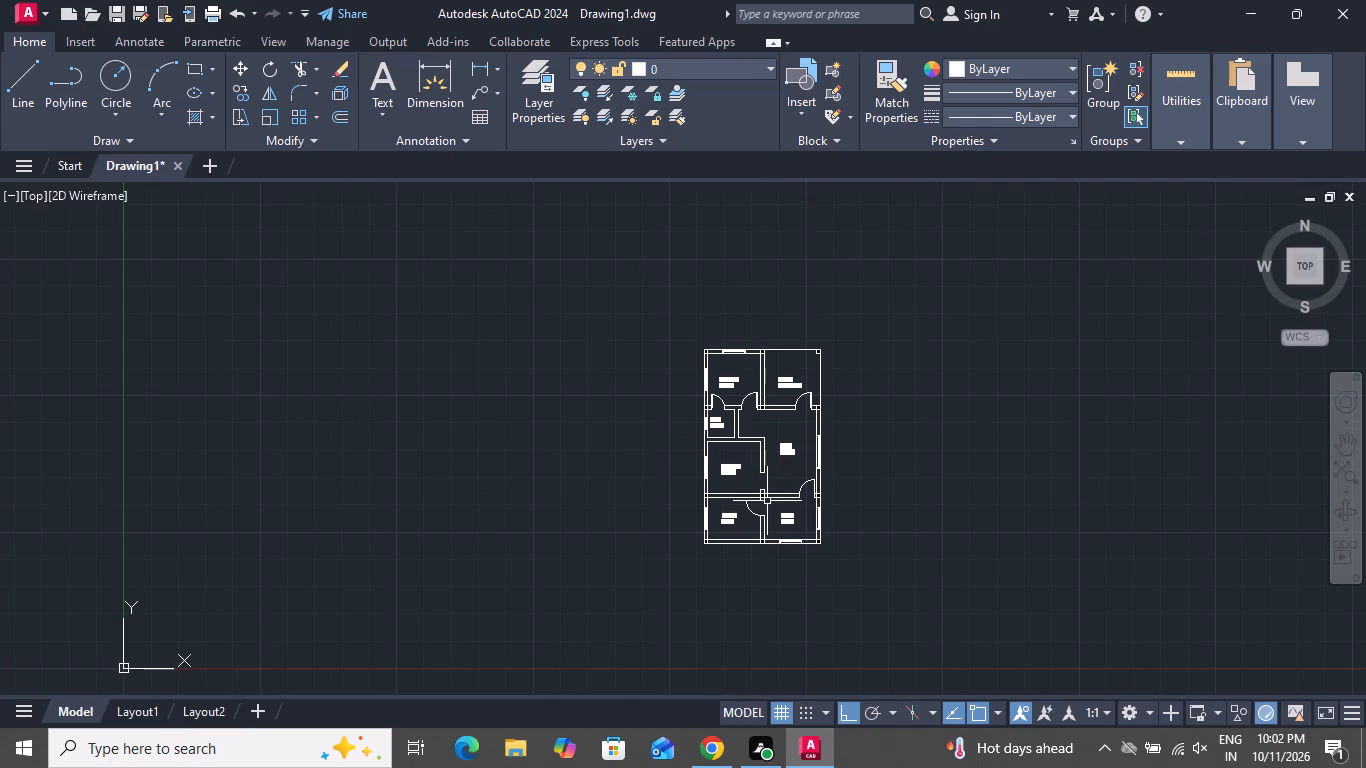
scroll(756, 503, up, 3)
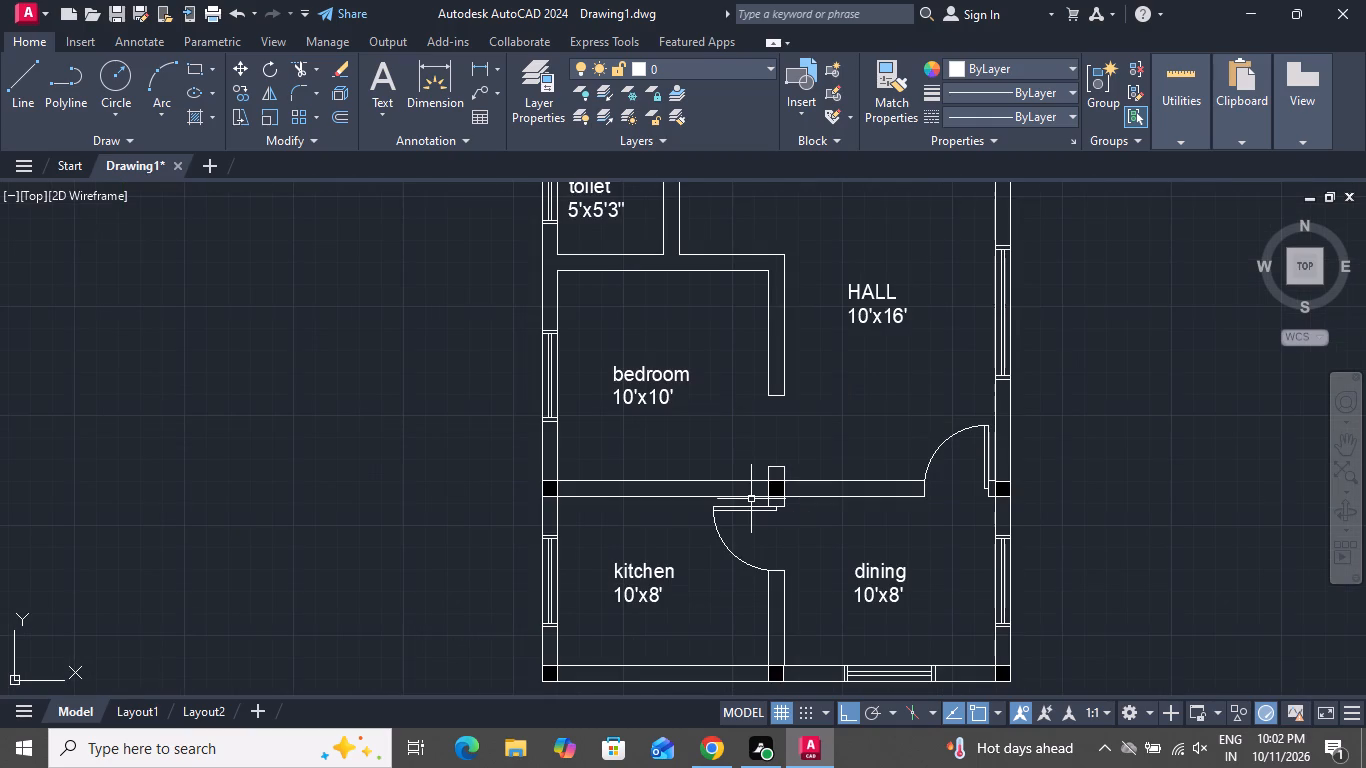
text(o)
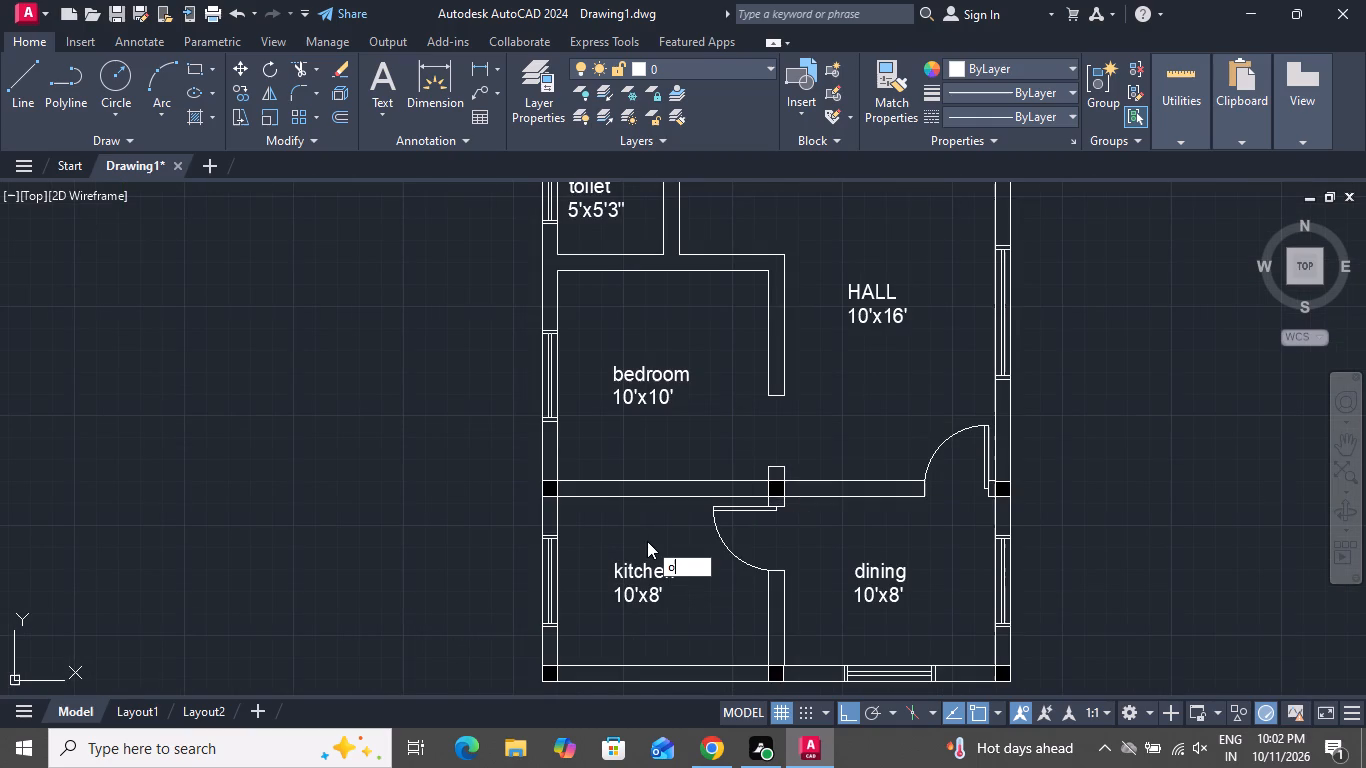
key(space)
key(3)
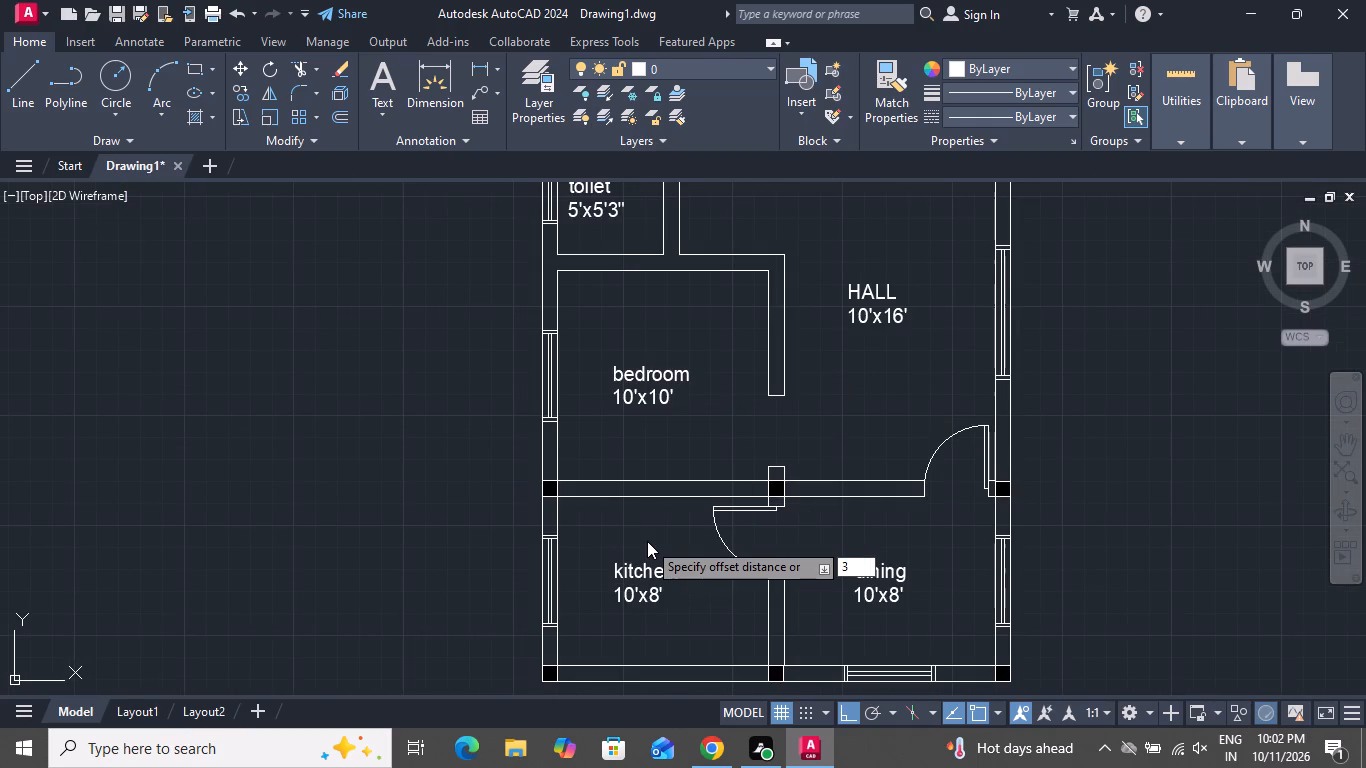
key(apostrophe)
key(Return)
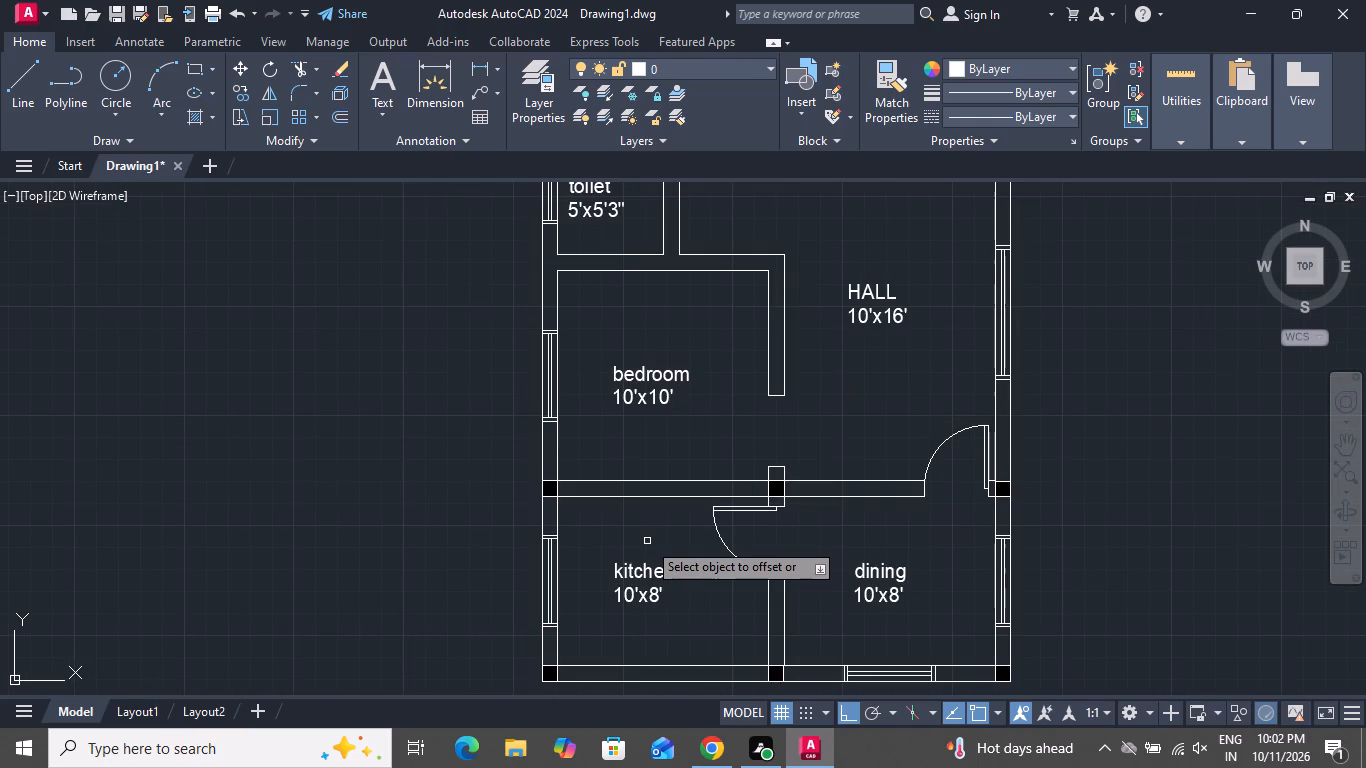
scroll(827, 408, up, 1)
click(735, 502)
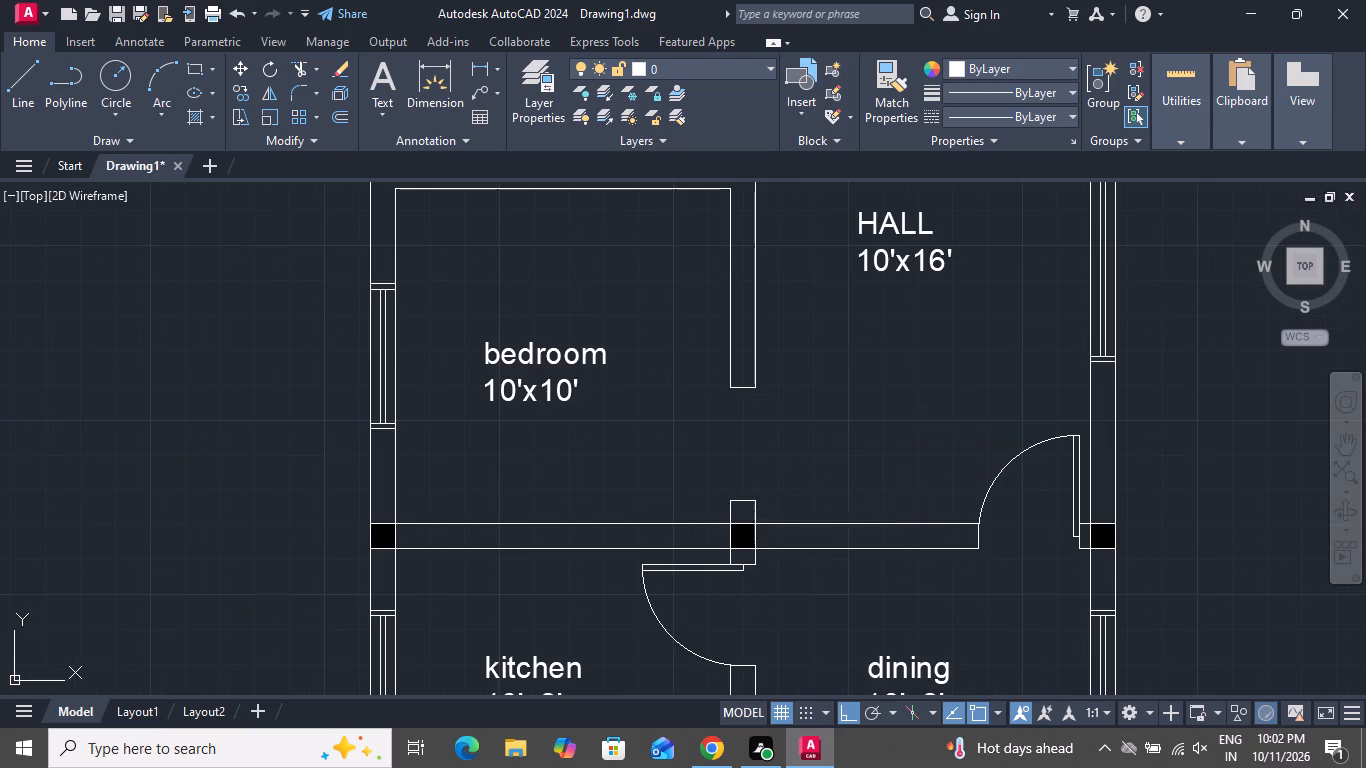
click(736, 418)
right_click(745, 442)
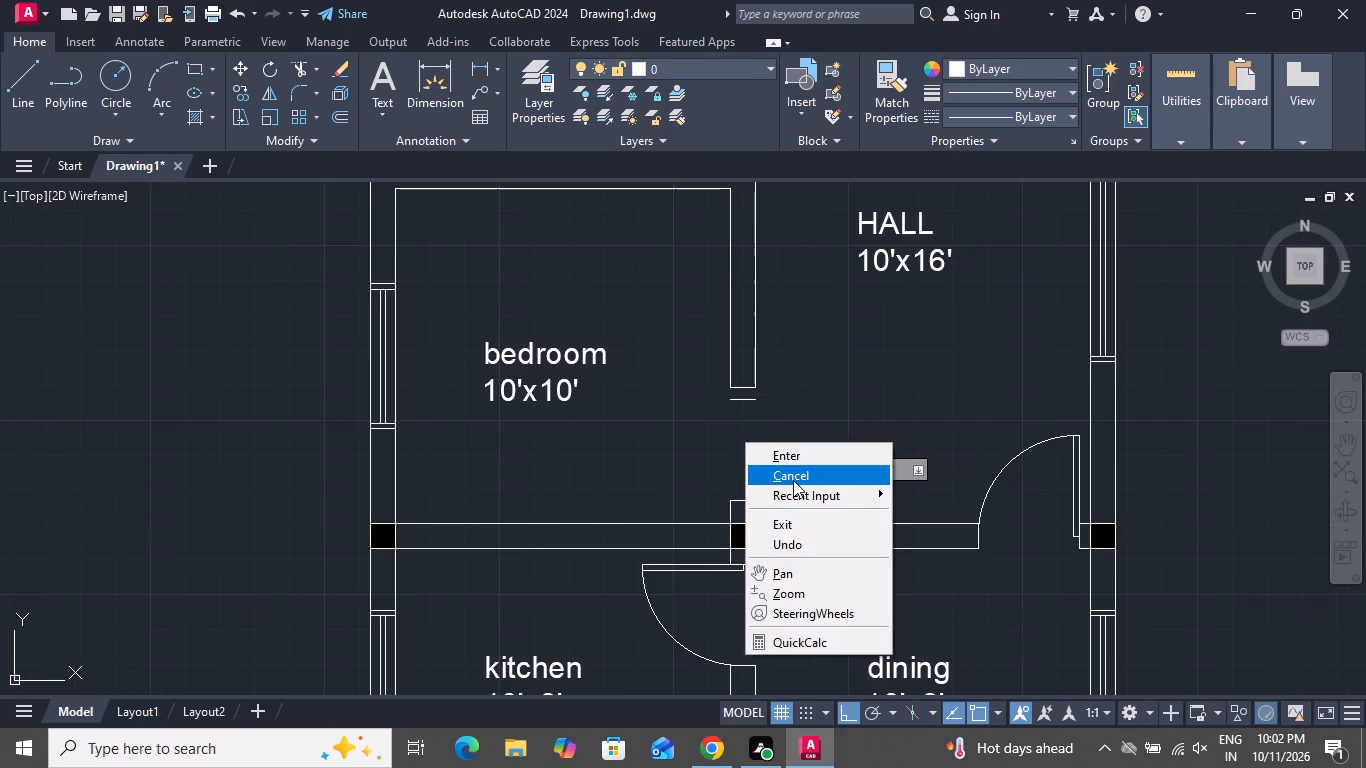
click(793, 480)
Extend both lines of the wall between the lower bedroom and the hall down to the 3' offset line.
text(ex)
key(space)
key(space)
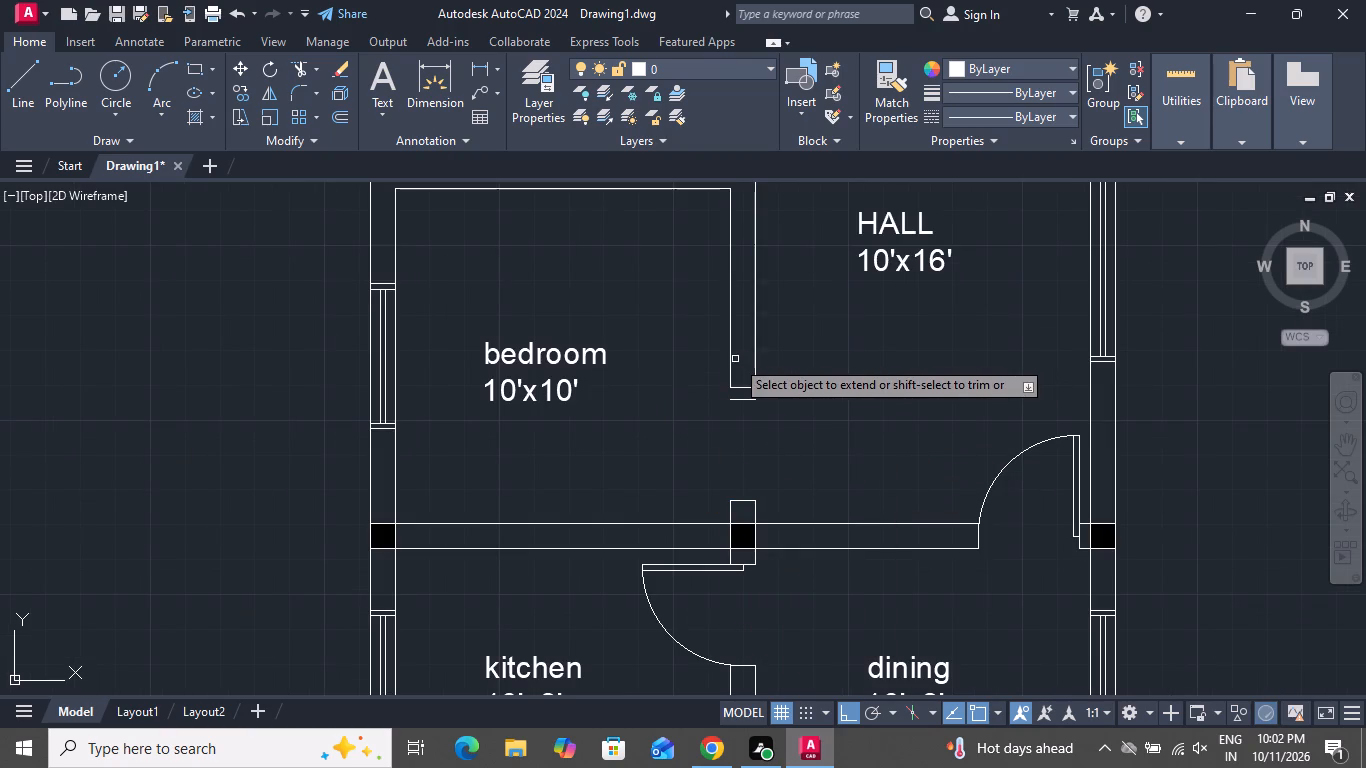
click(731, 361)
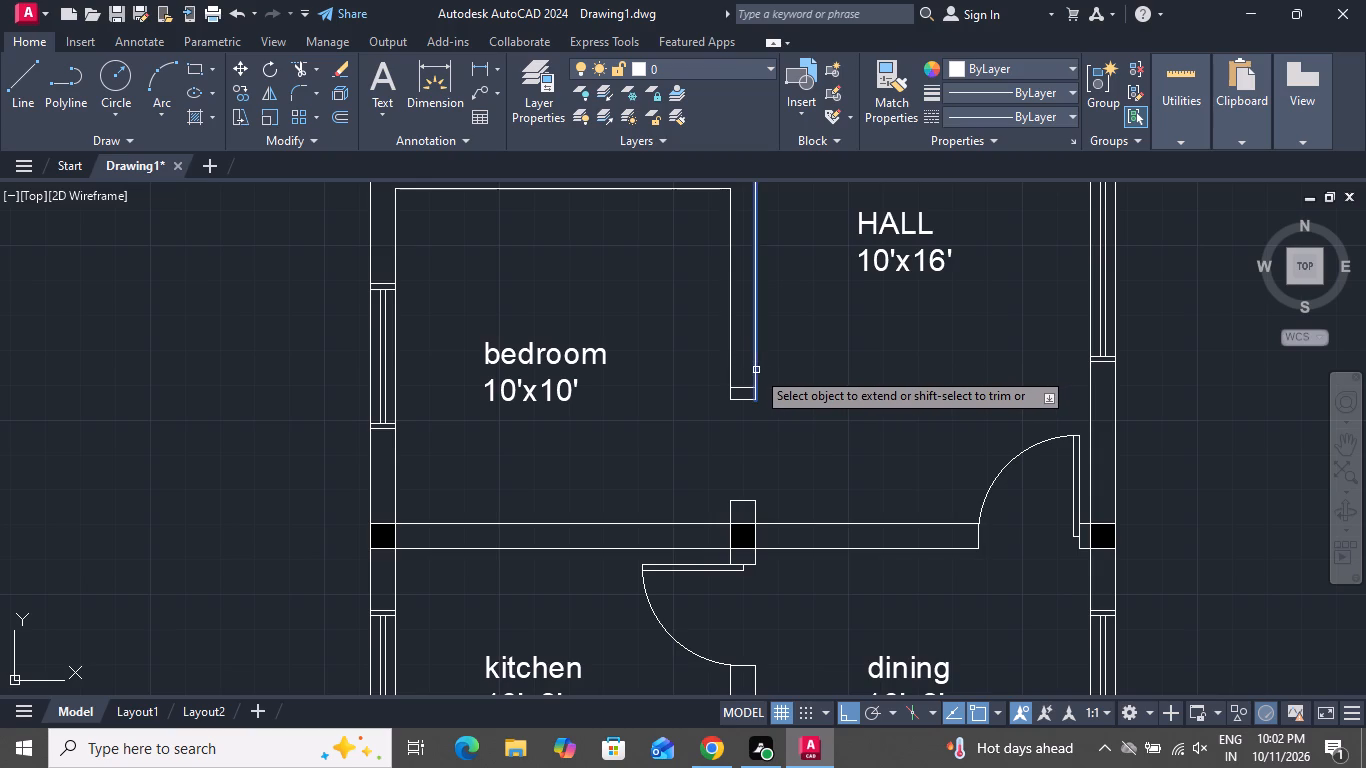
click(756, 370)
right_click(778, 375)
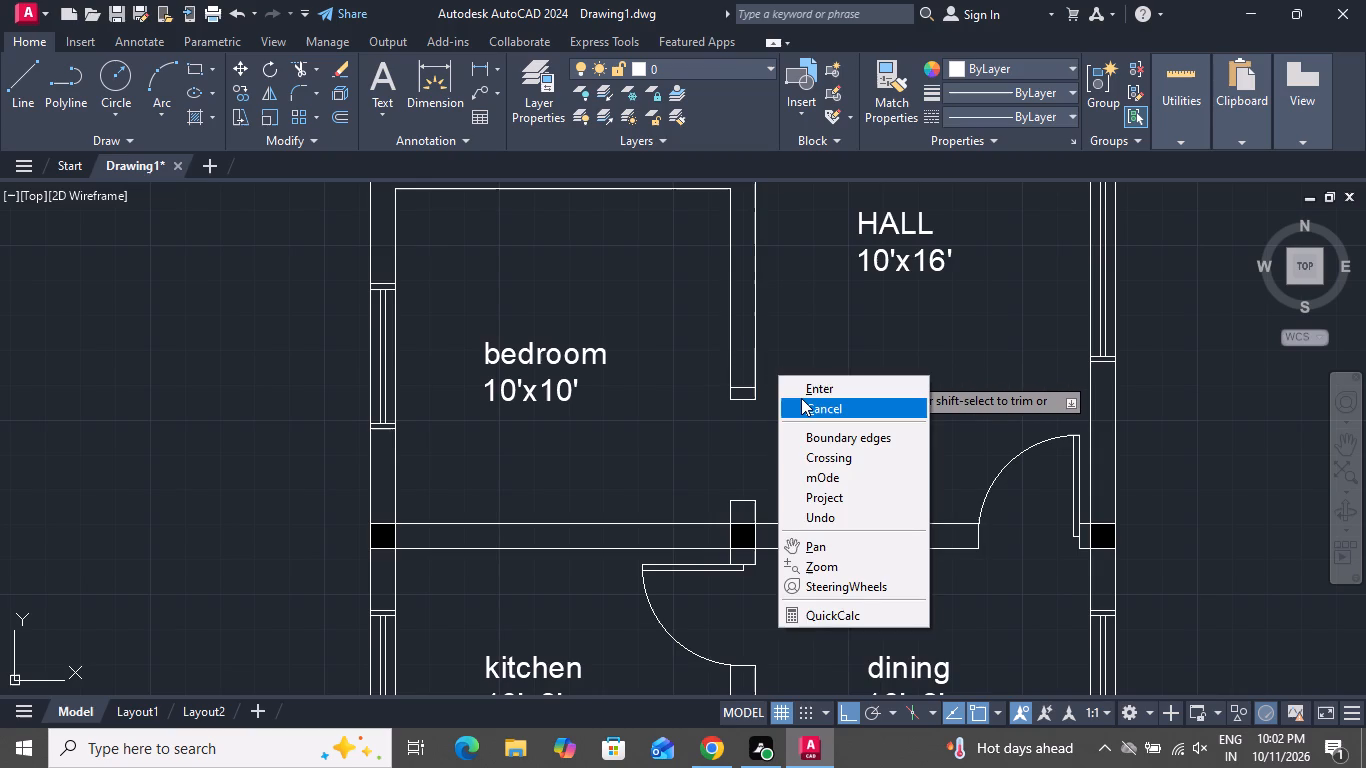
click(801, 398)
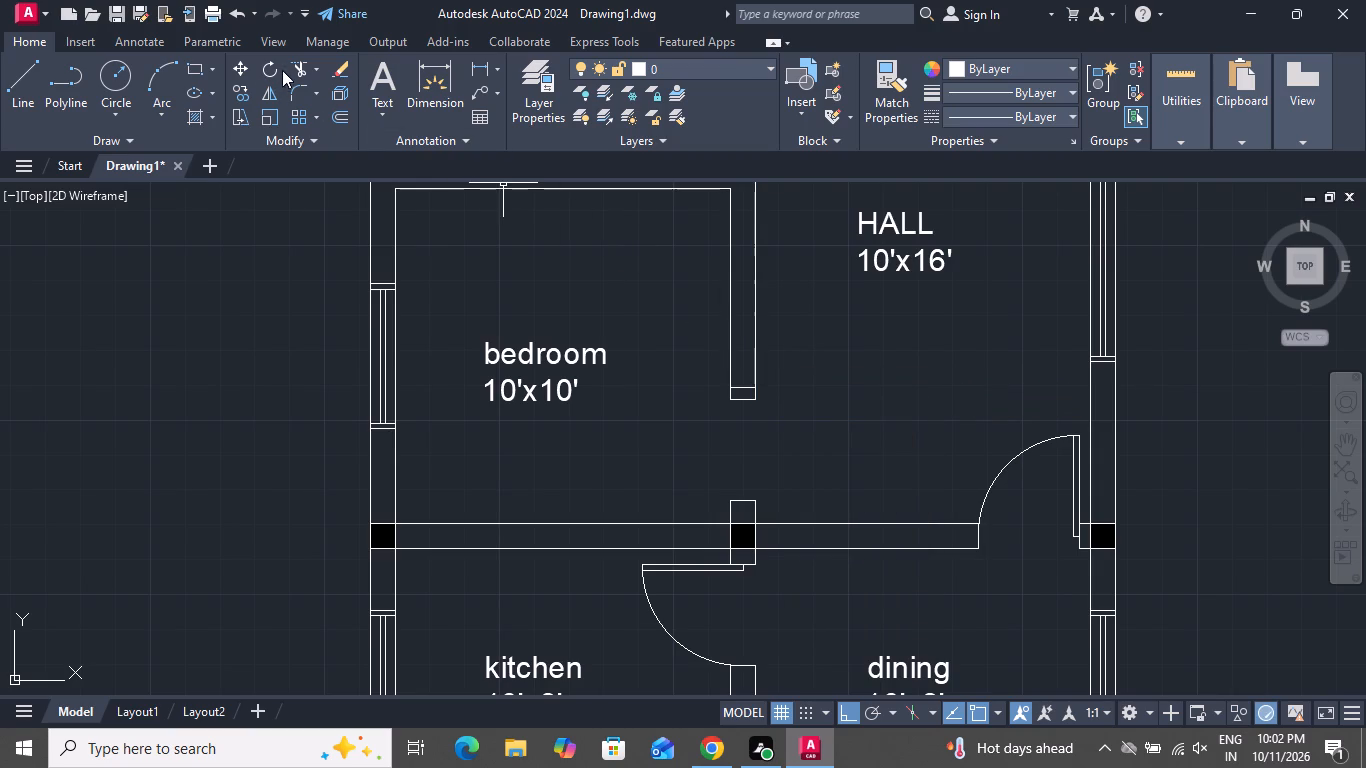
Trim away the old end line inside the extended wall between the lower bedroom and the hall.
click(295, 68)
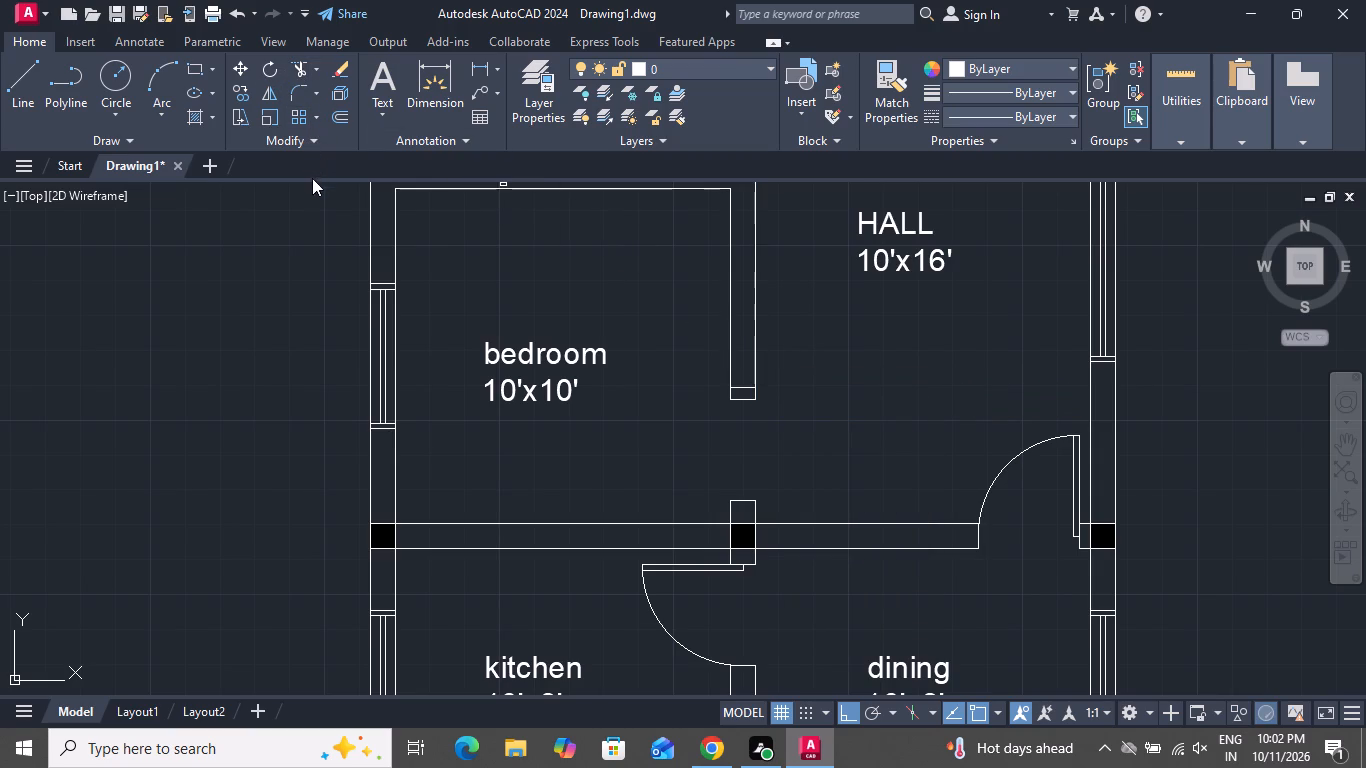
scroll(725, 582, up, 2)
scroll(750, 440, down, 2)
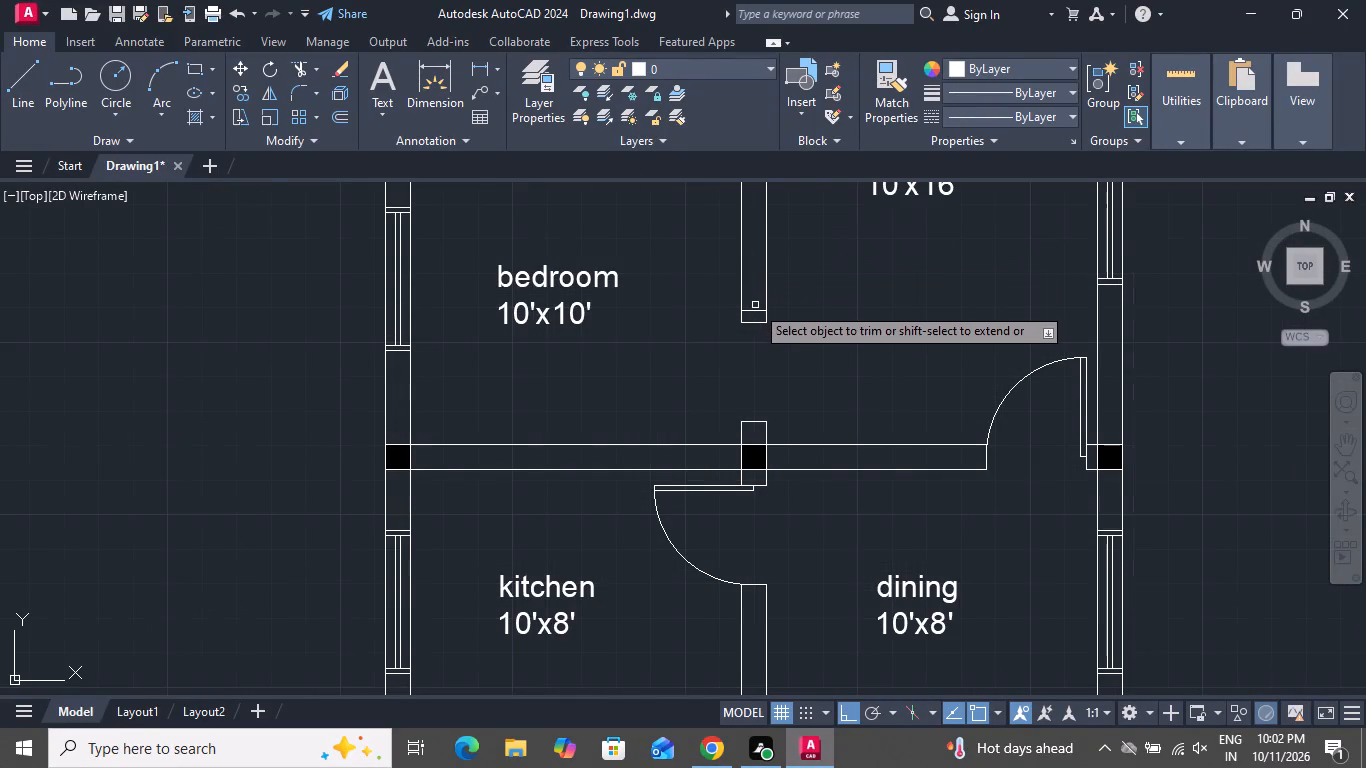
click(755, 309)
right_click(744, 373)
click(758, 401)
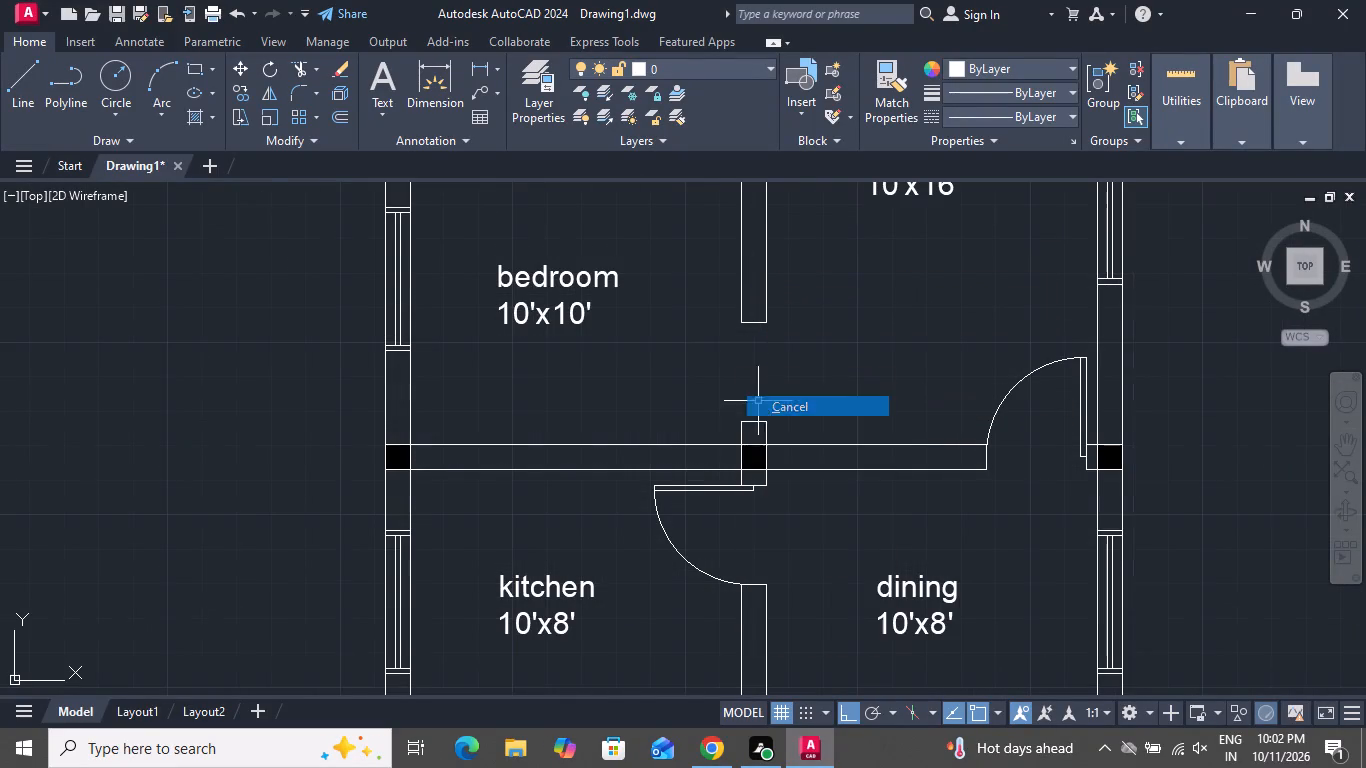
Draw a 3' horizontal line from the midpoint of the wall stub's top edge into the lower bedroom as the door leaf.
click(16, 86)
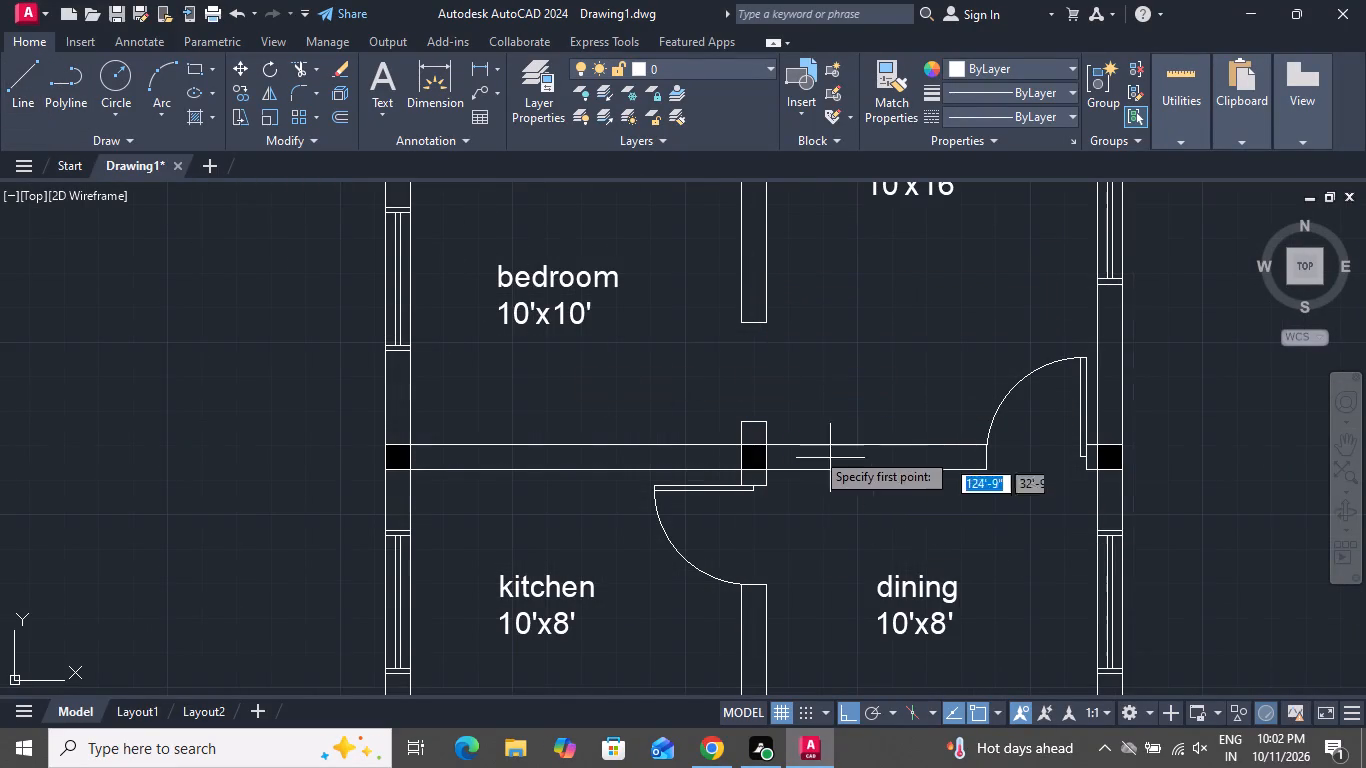
click(752, 422)
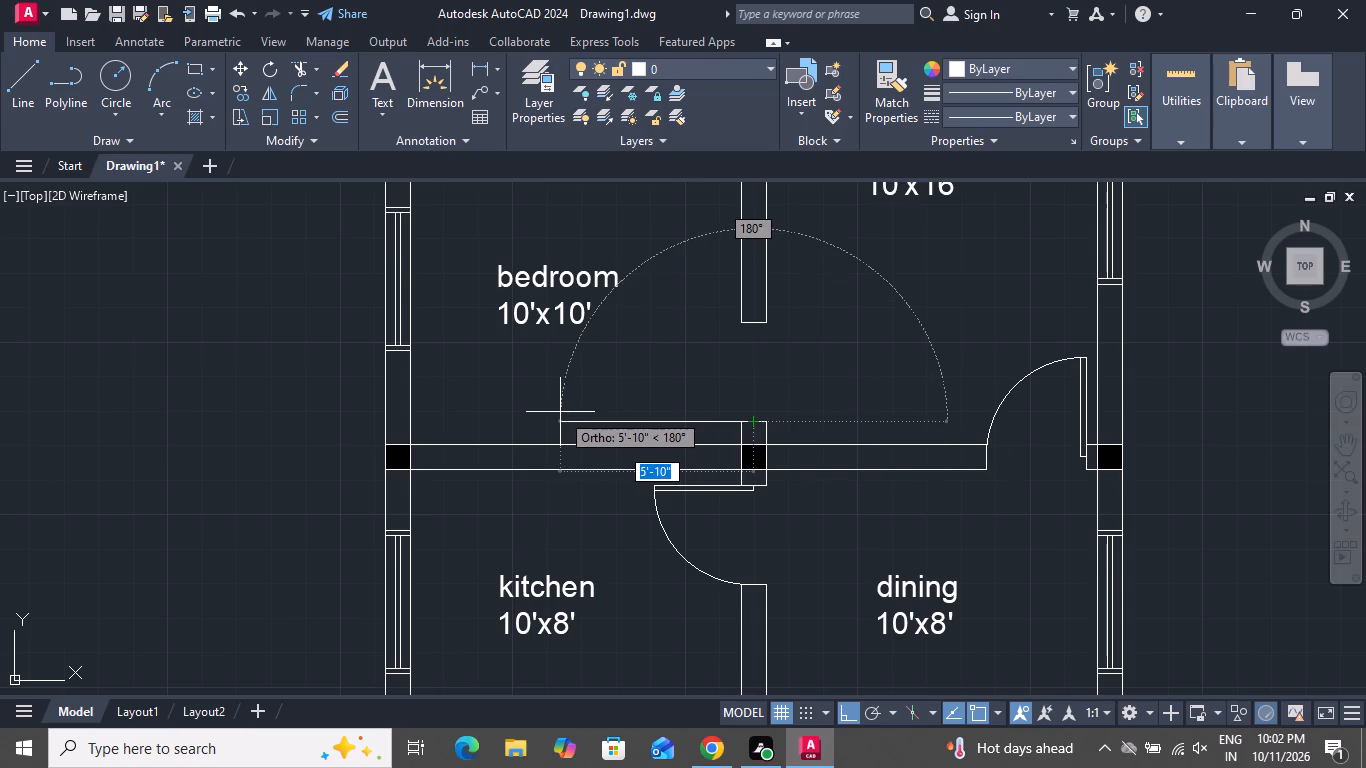
text(3')
key(Return)
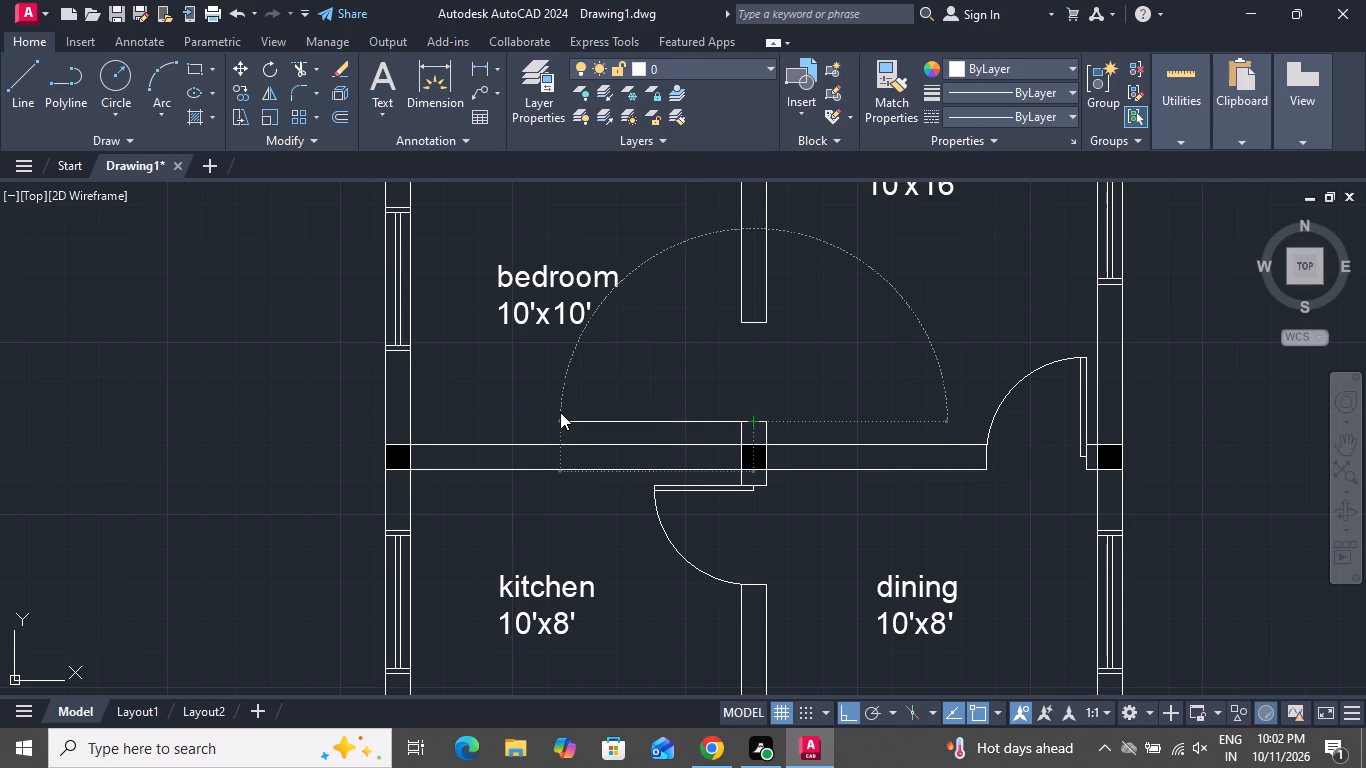
right_click(560, 412)
click(579, 430)
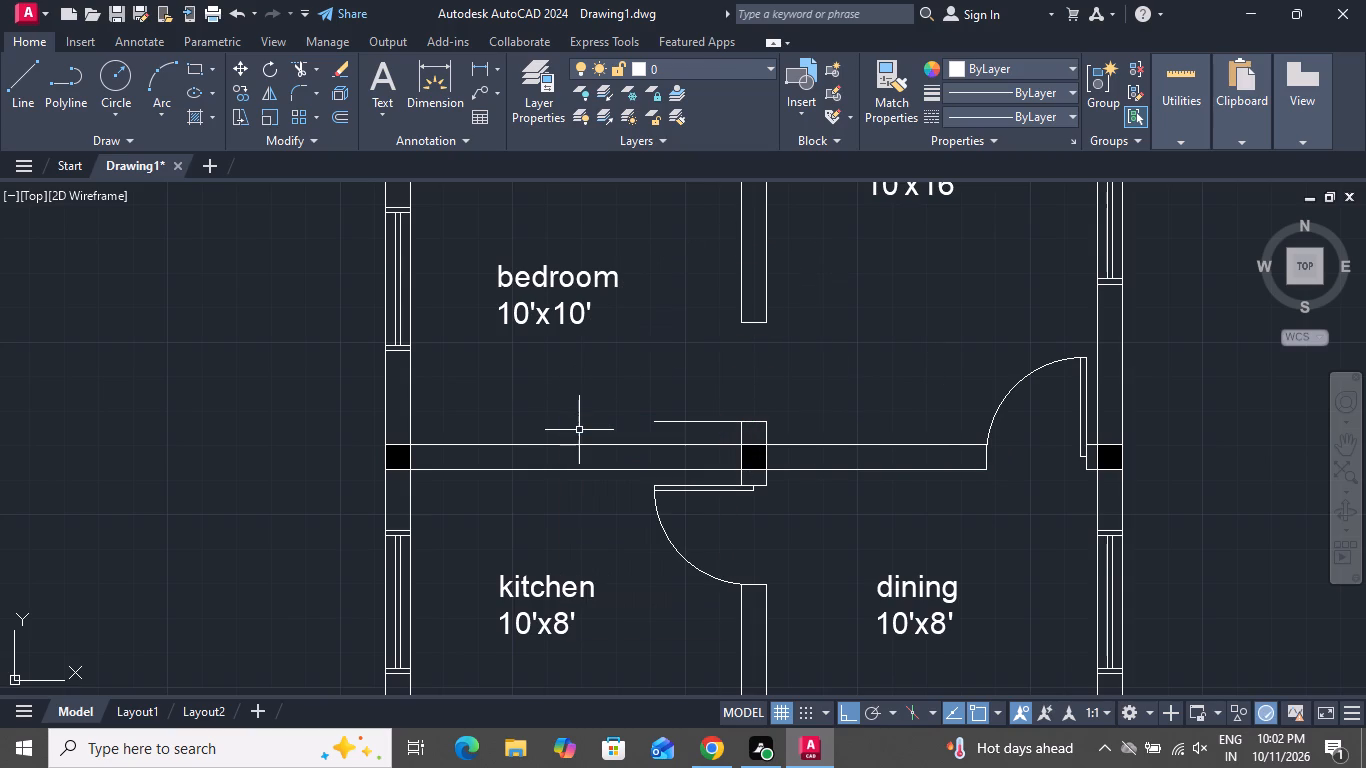
Offset the lower bedroom's door leaf line 2" upward into the opening.
key(o)
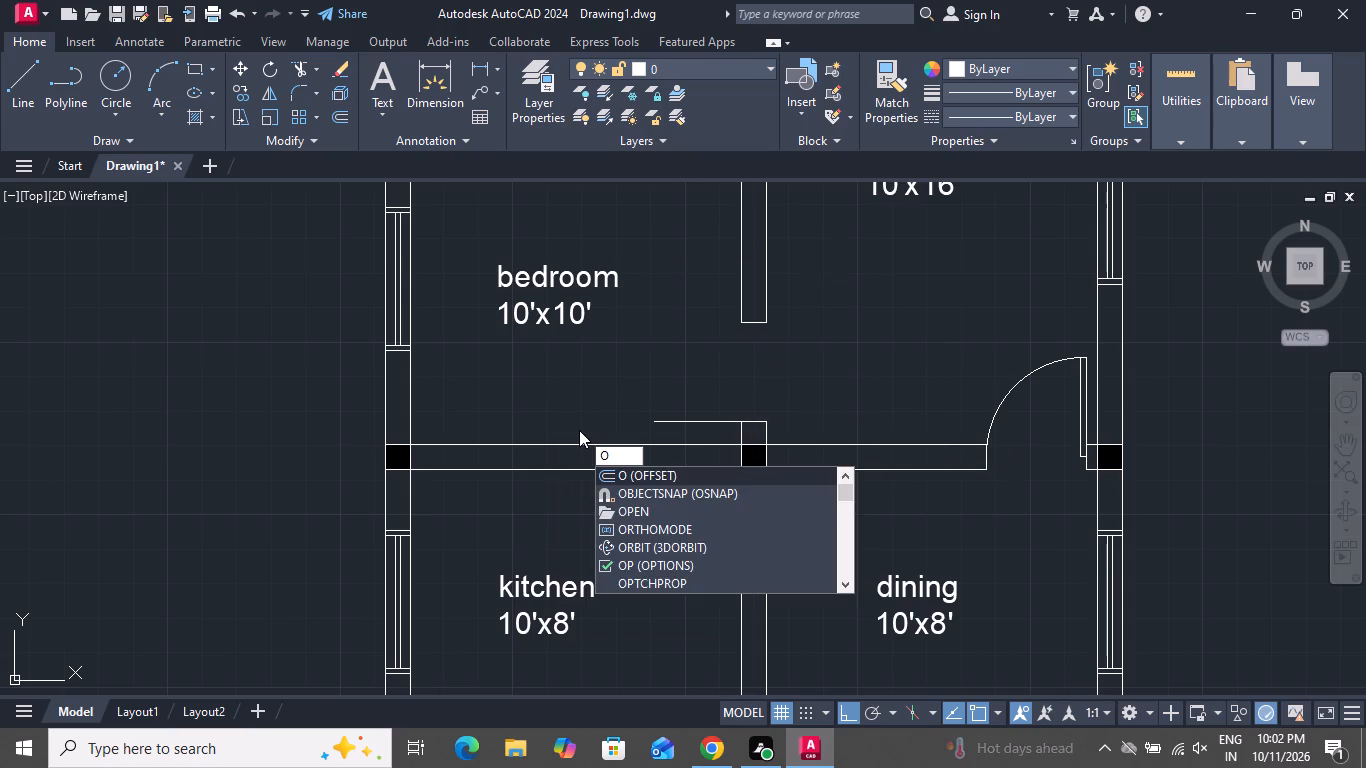
key(space)
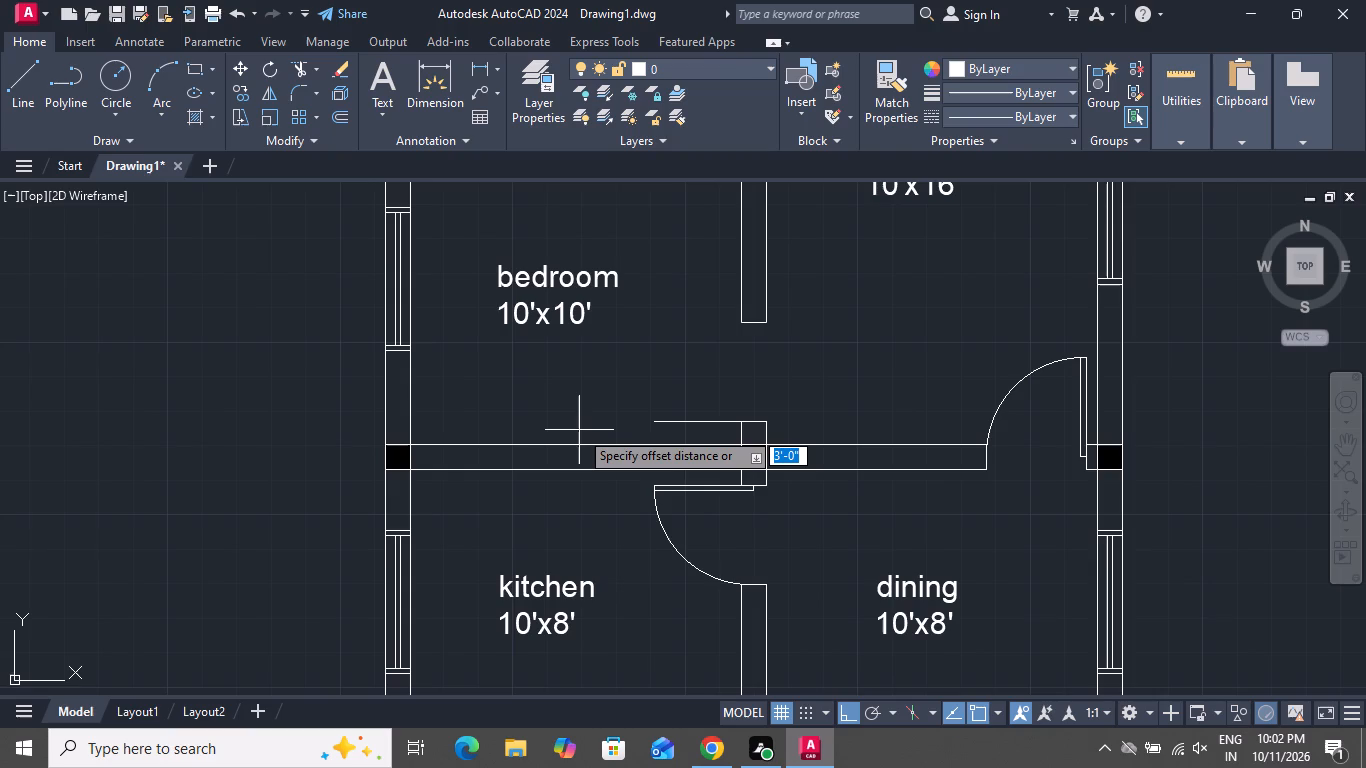
key(2)
key(shift+quotedbl)
key(Return)
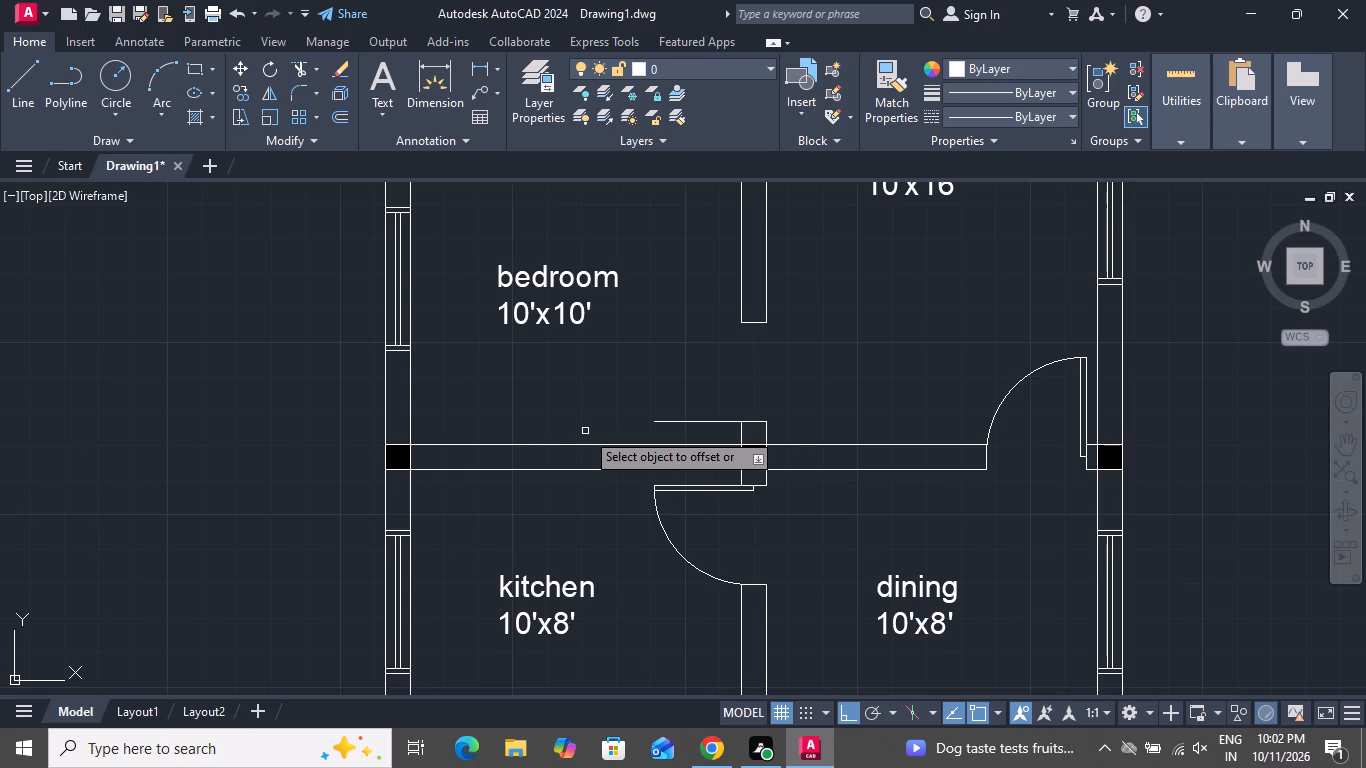
click(719, 424)
click(699, 358)
right_click(714, 377)
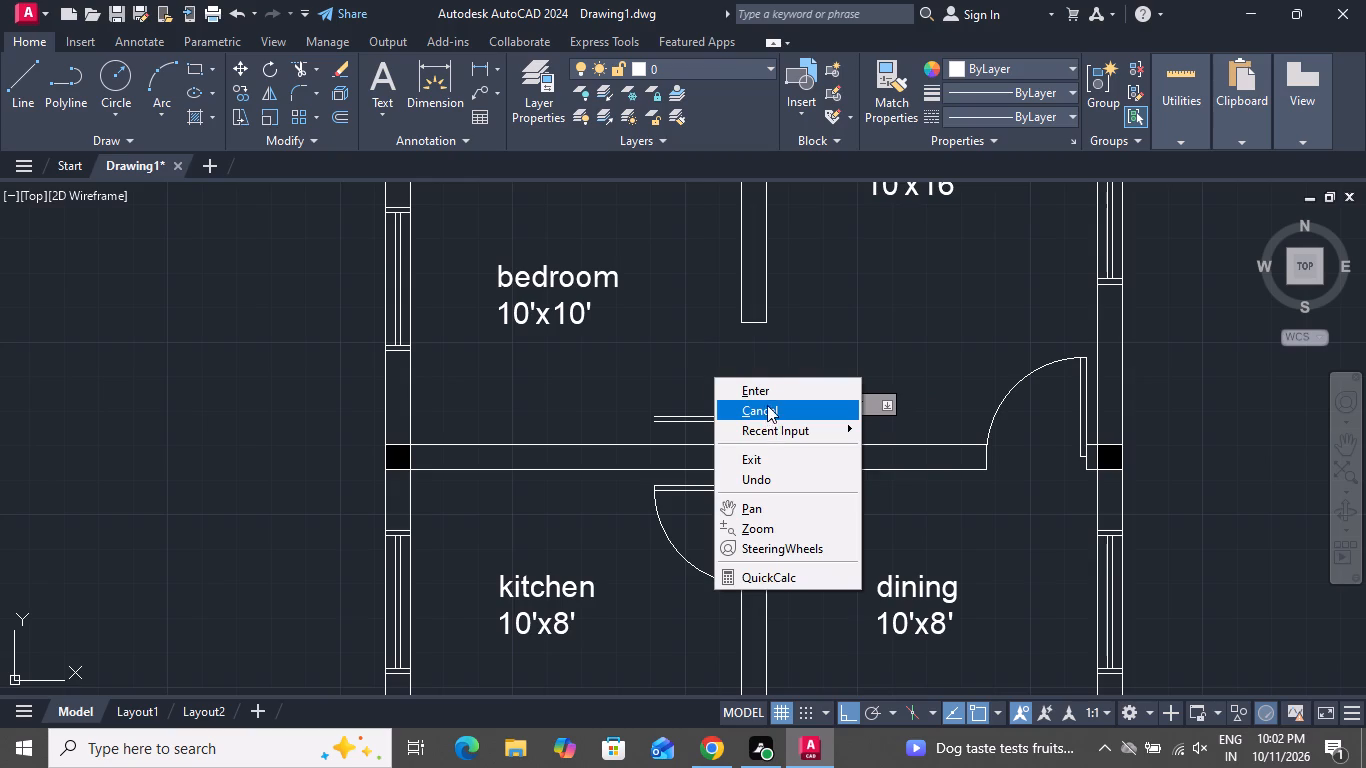
click(767, 398)
Draw the lower bedroom's door swing as a three-point arc from the upper wall end through the free ends of both leaf lines.
text(a)
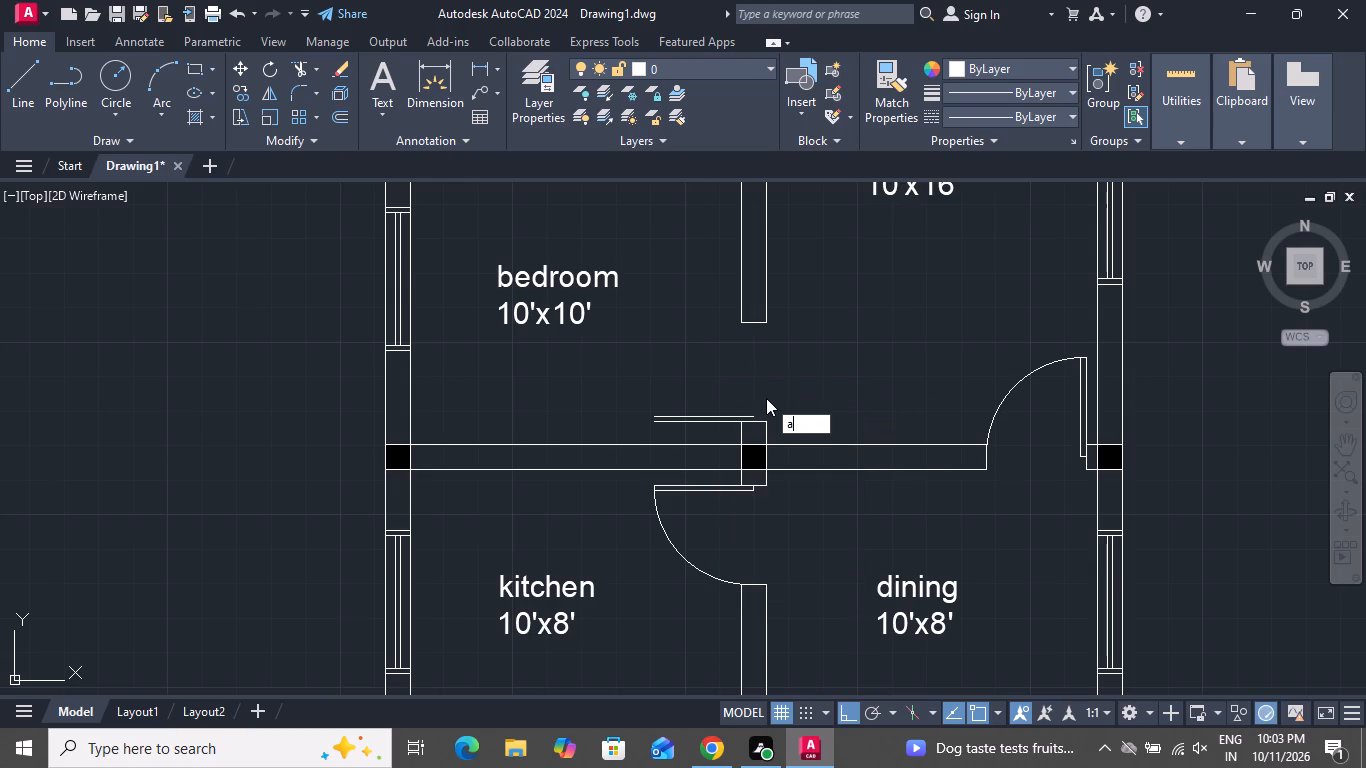
key(space)
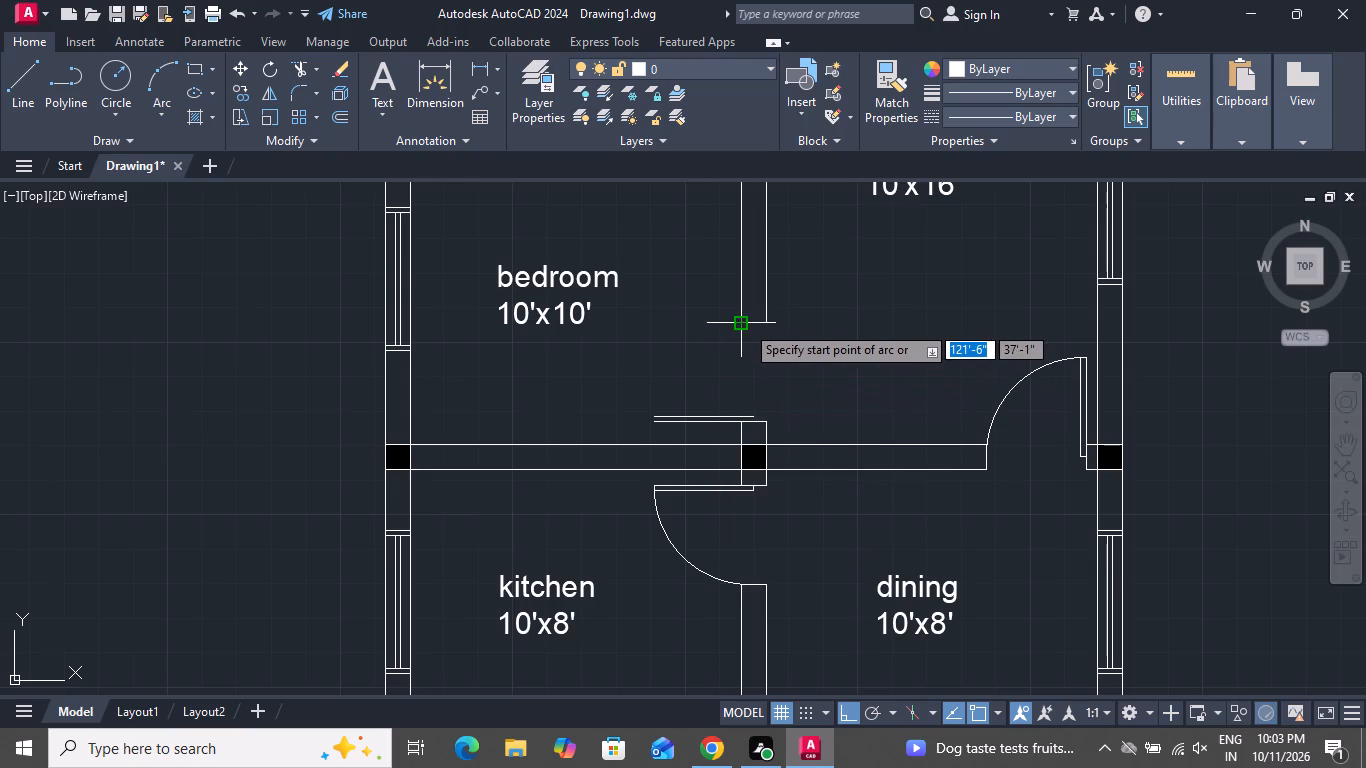
click(750, 321)
scroll(655, 434, up, 3)
click(630, 355)
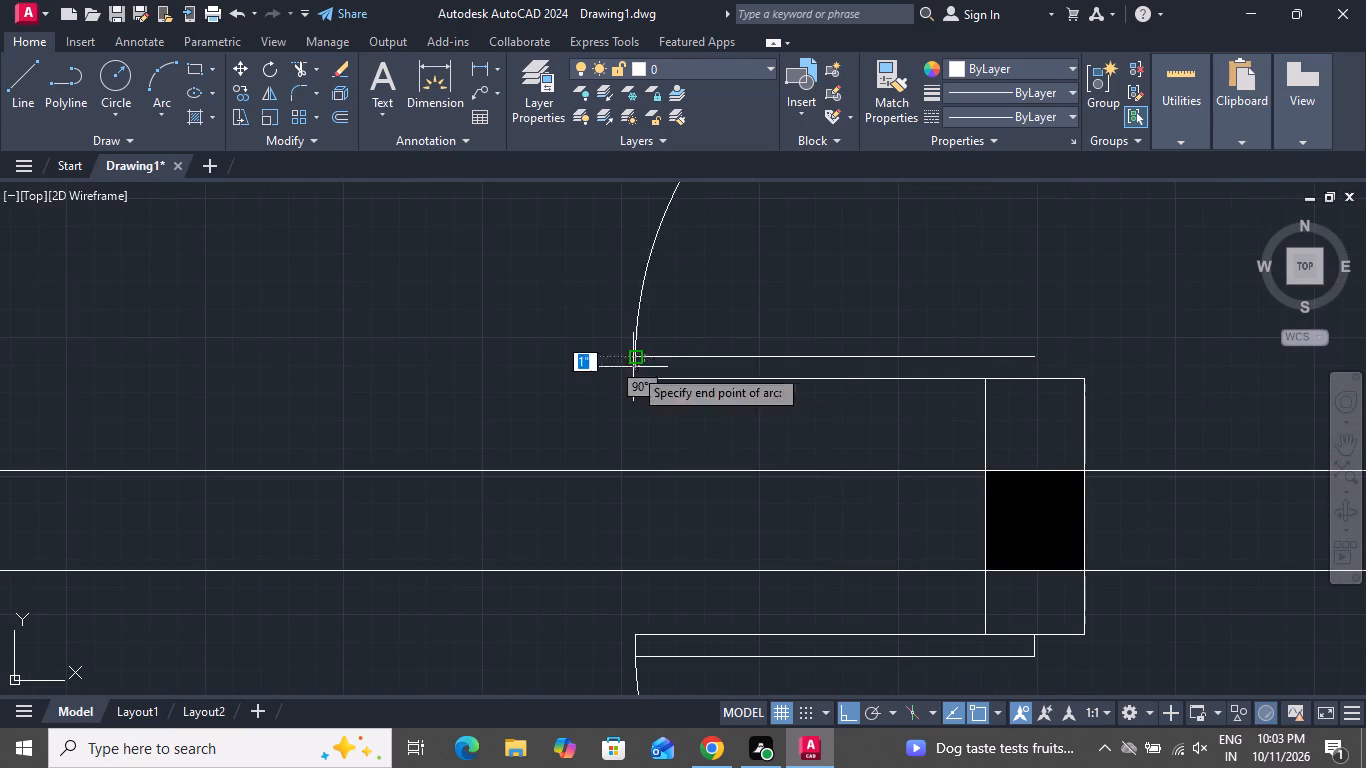
click(634, 381)
scroll(655, 465, down, 1)
scroll(491, 389, down, 2)
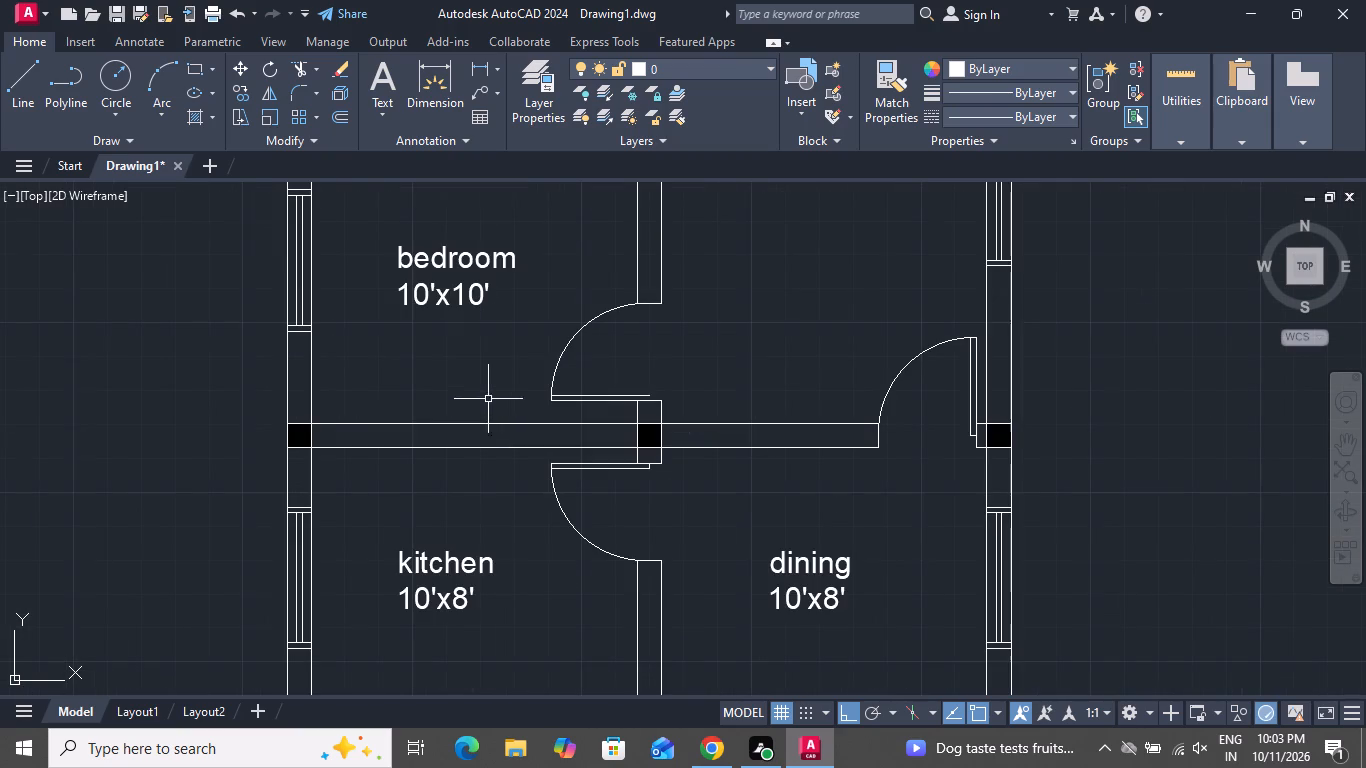
Draw a 2" vertical line closing the wall-side end of the lower bedroom door leaf between its two horizontal lines.
click(16, 73)
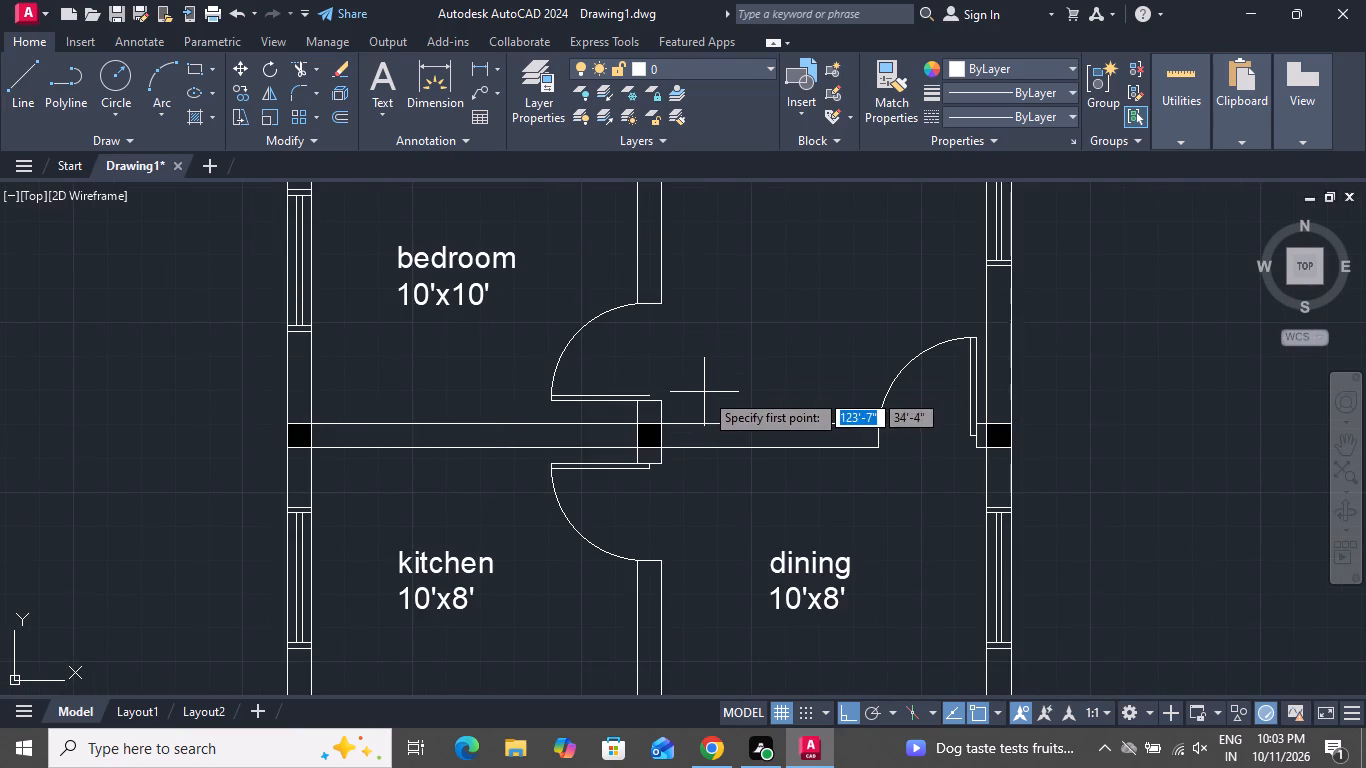
scroll(652, 413, up, 5)
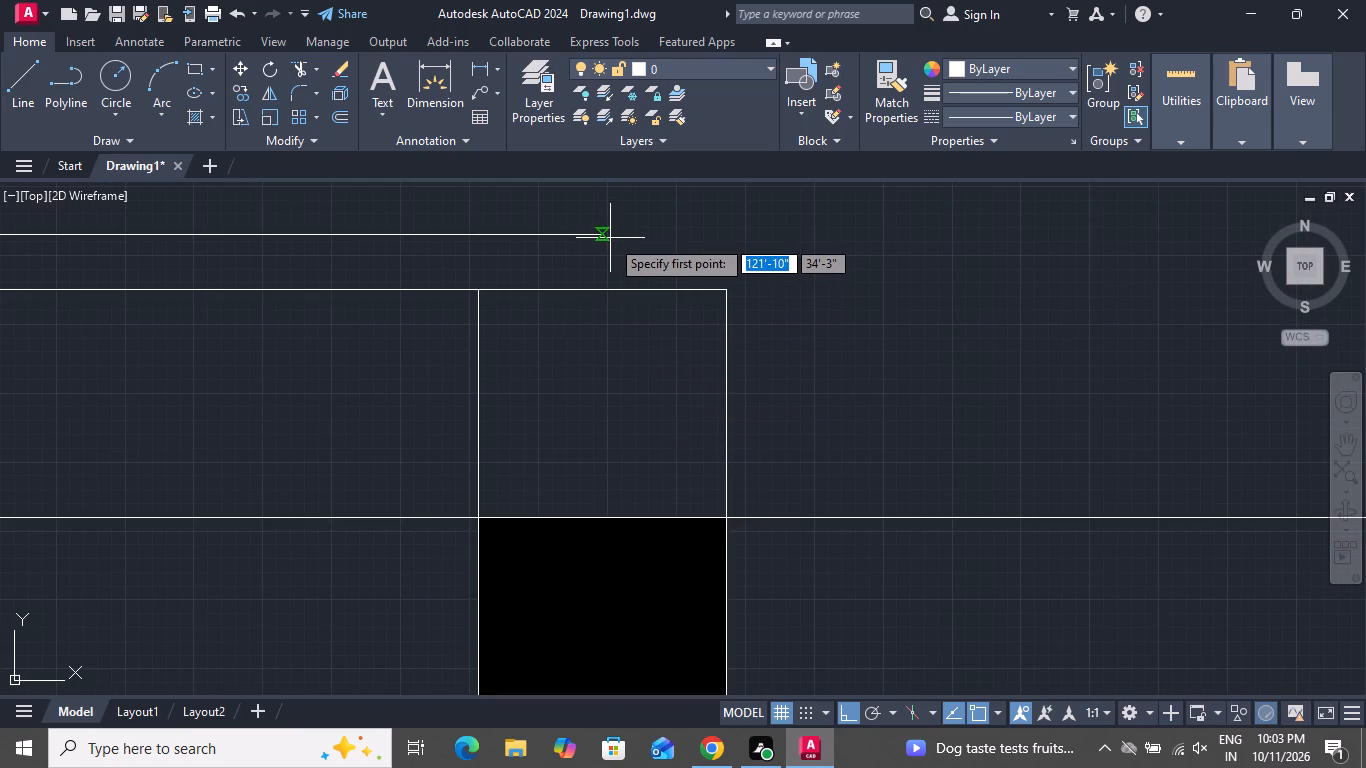
click(609, 234)
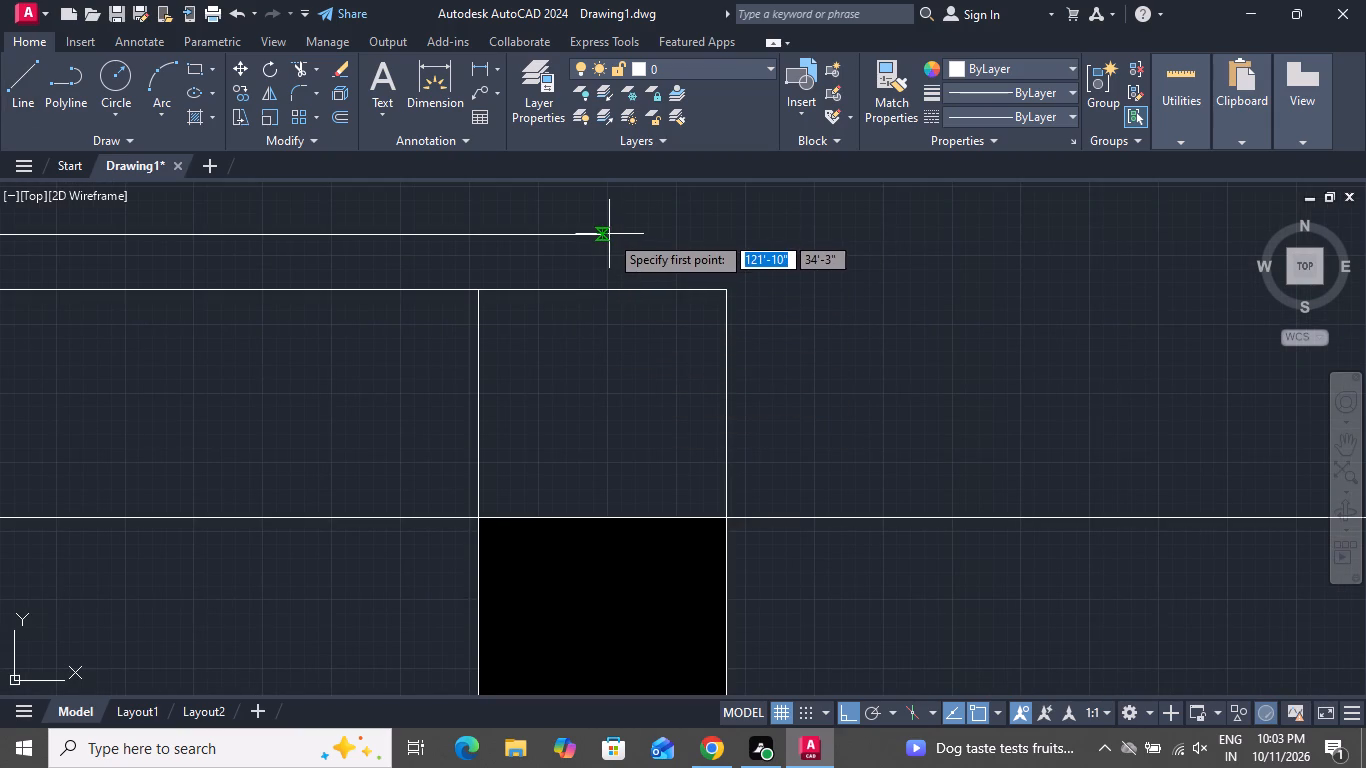
click(612, 288)
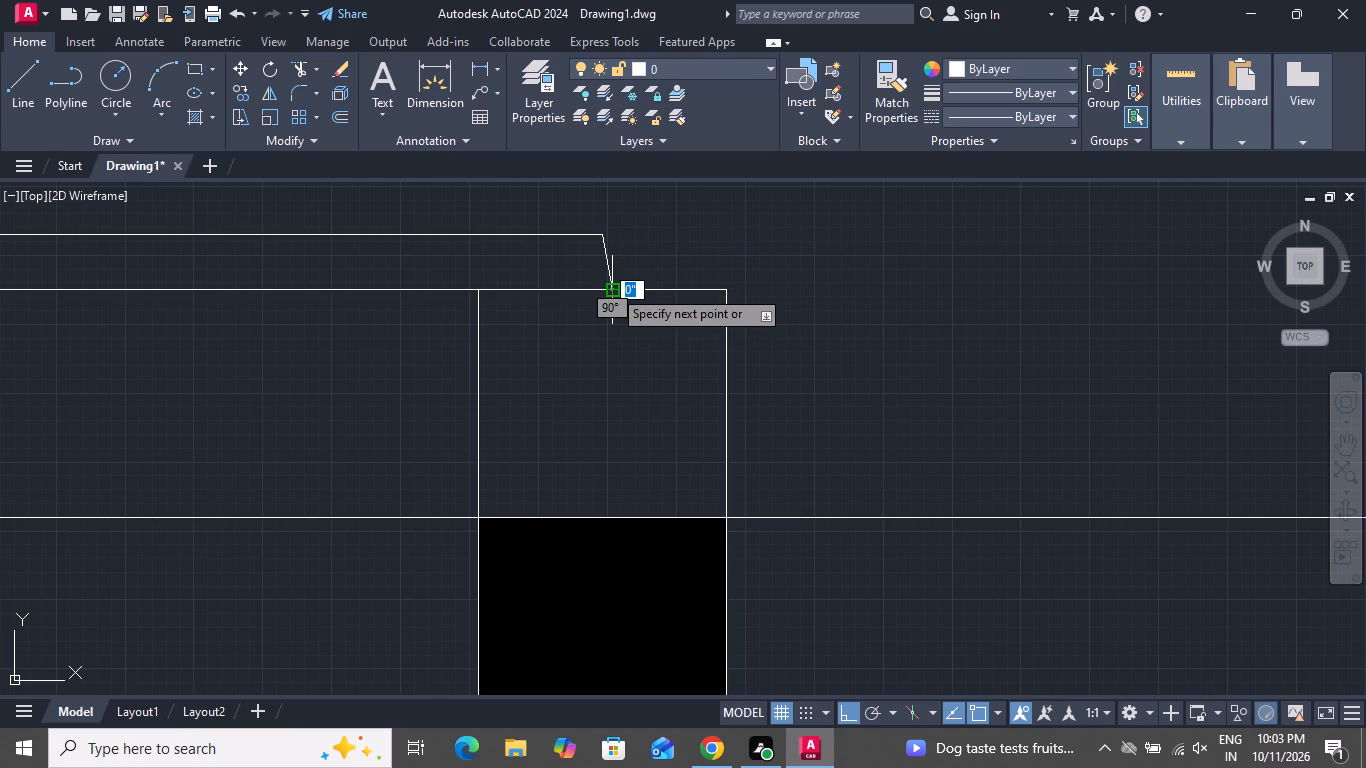
key(ctrl+z)
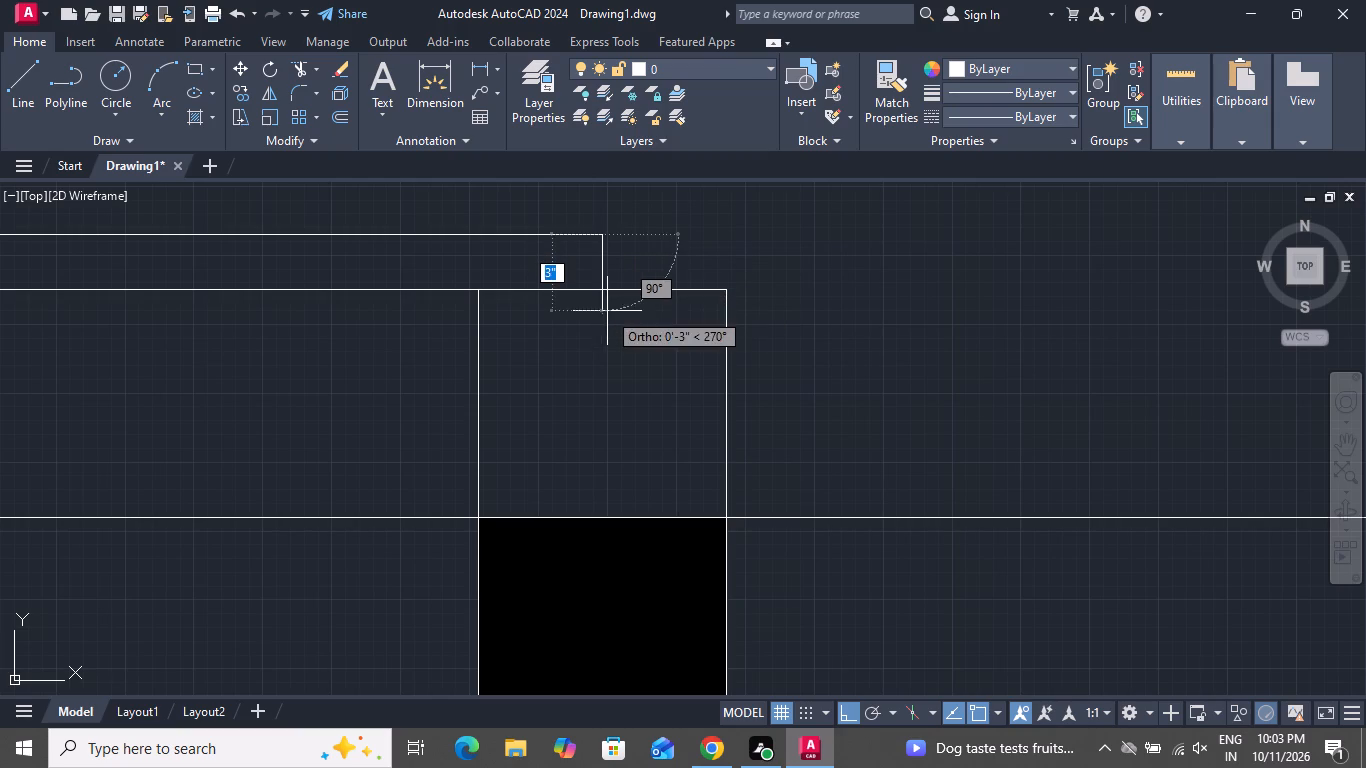
click(599, 290)
right_click(599, 290)
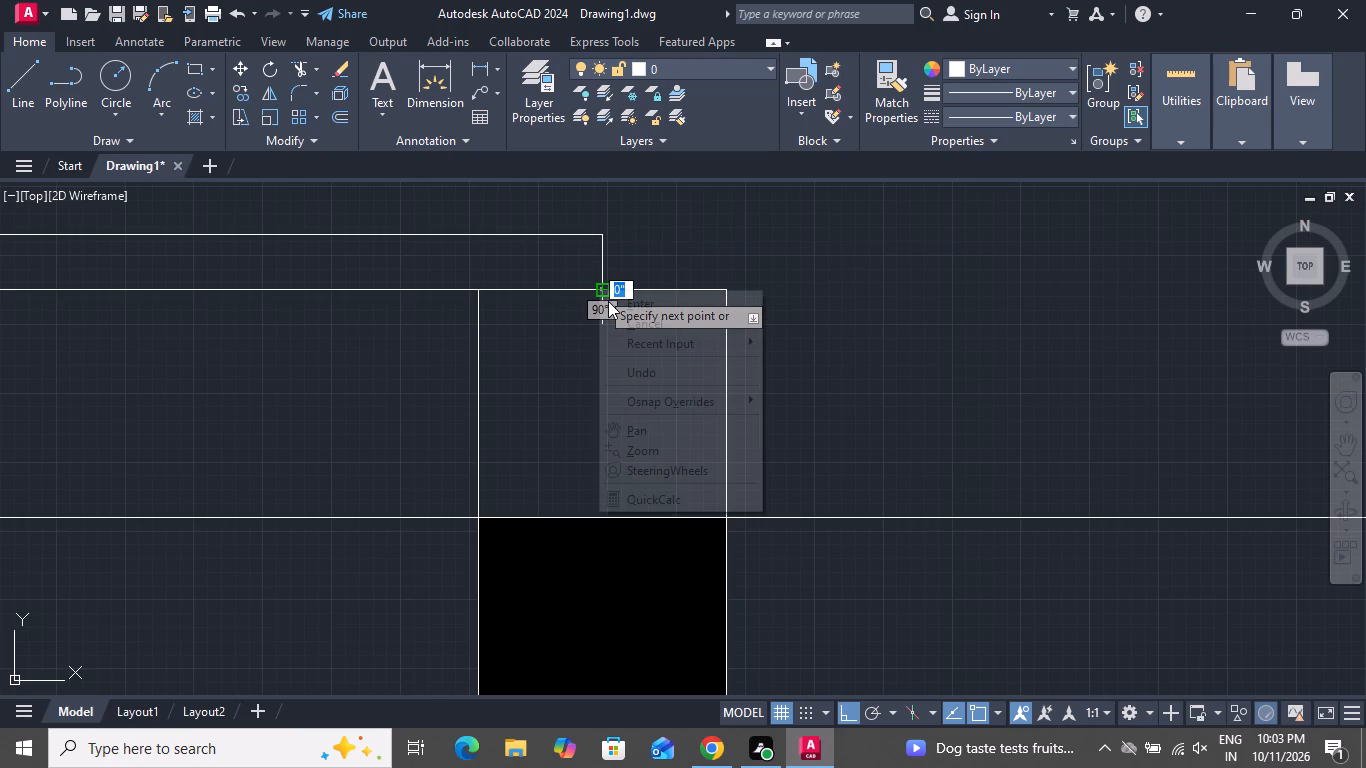
click(614, 310)
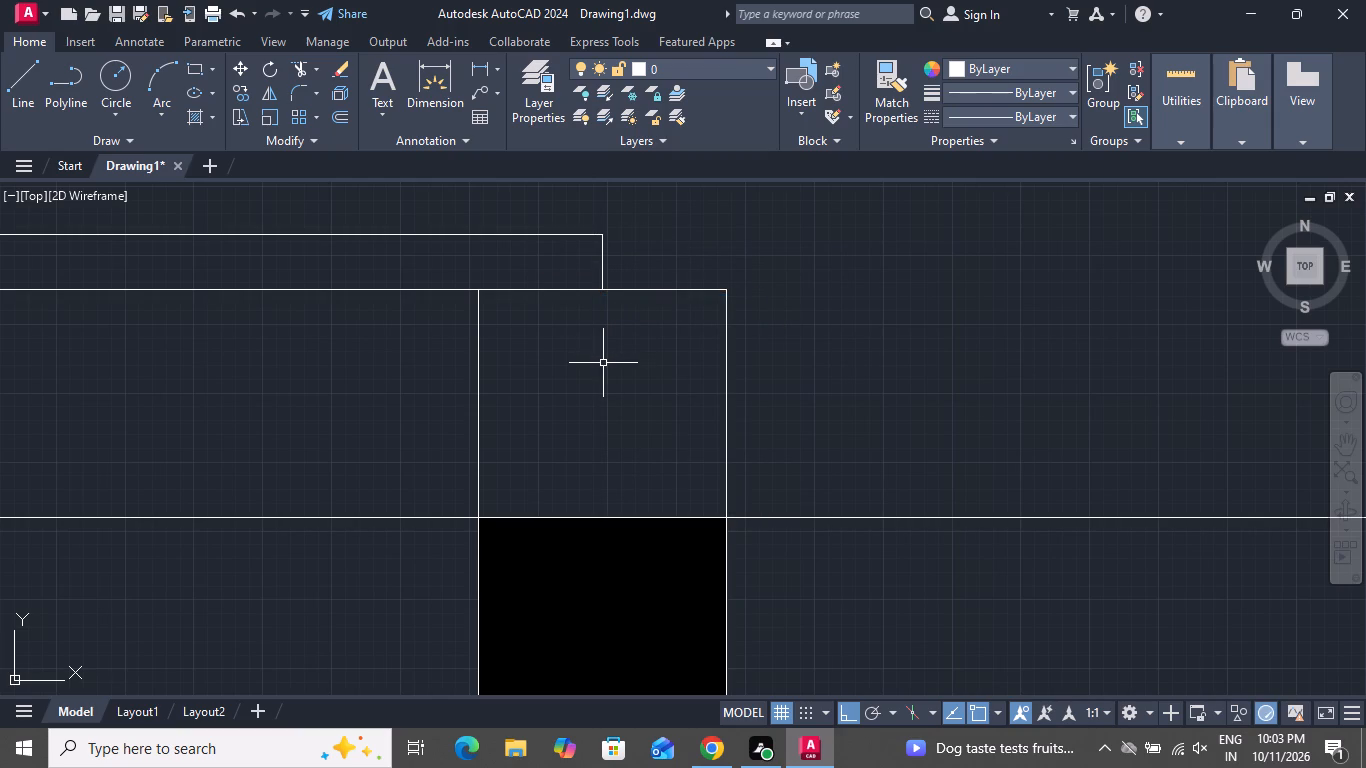
Review the door openings and swings across the whole floor plan, ending at the upper bedroom, toilet and portico.
scroll(603, 361, down, 2)
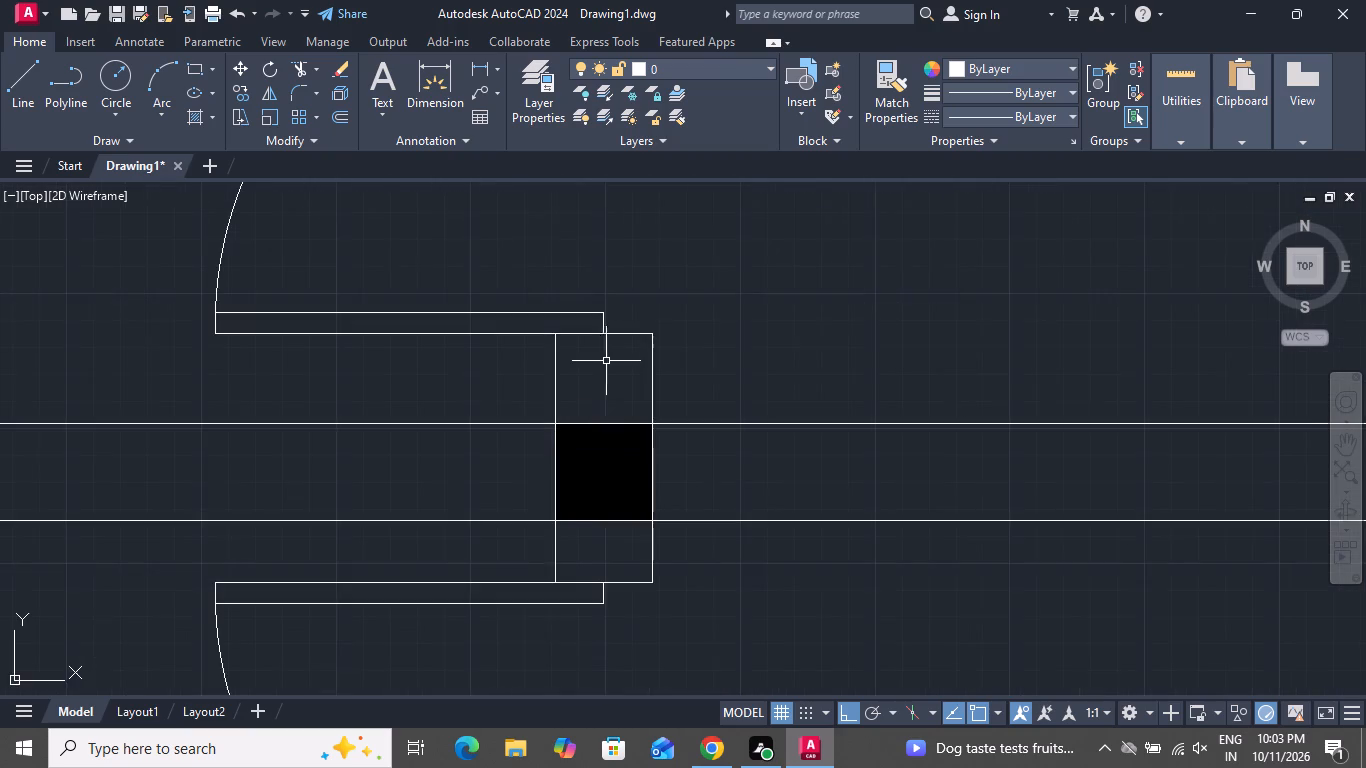
scroll(608, 361, down, 6)
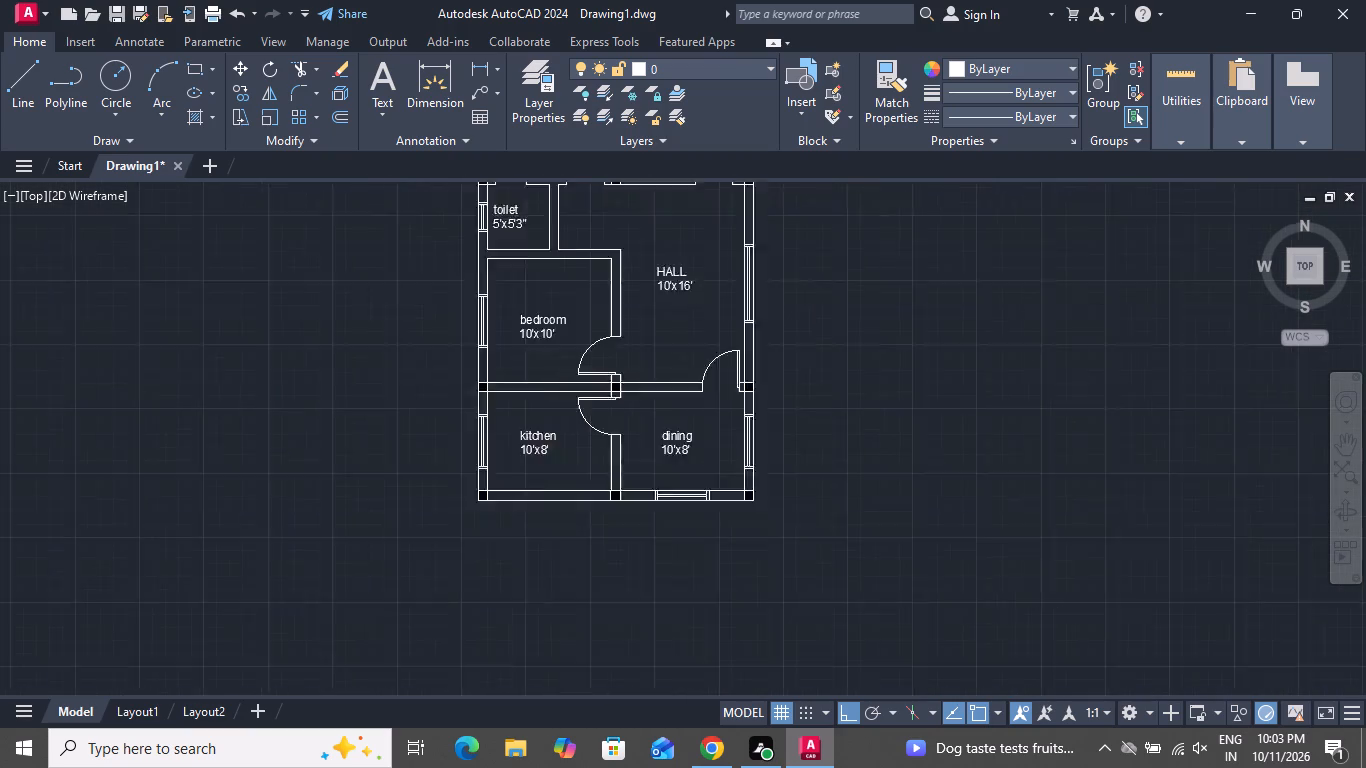
scroll(626, 338, down, 2)
scroll(633, 302, up, 4)
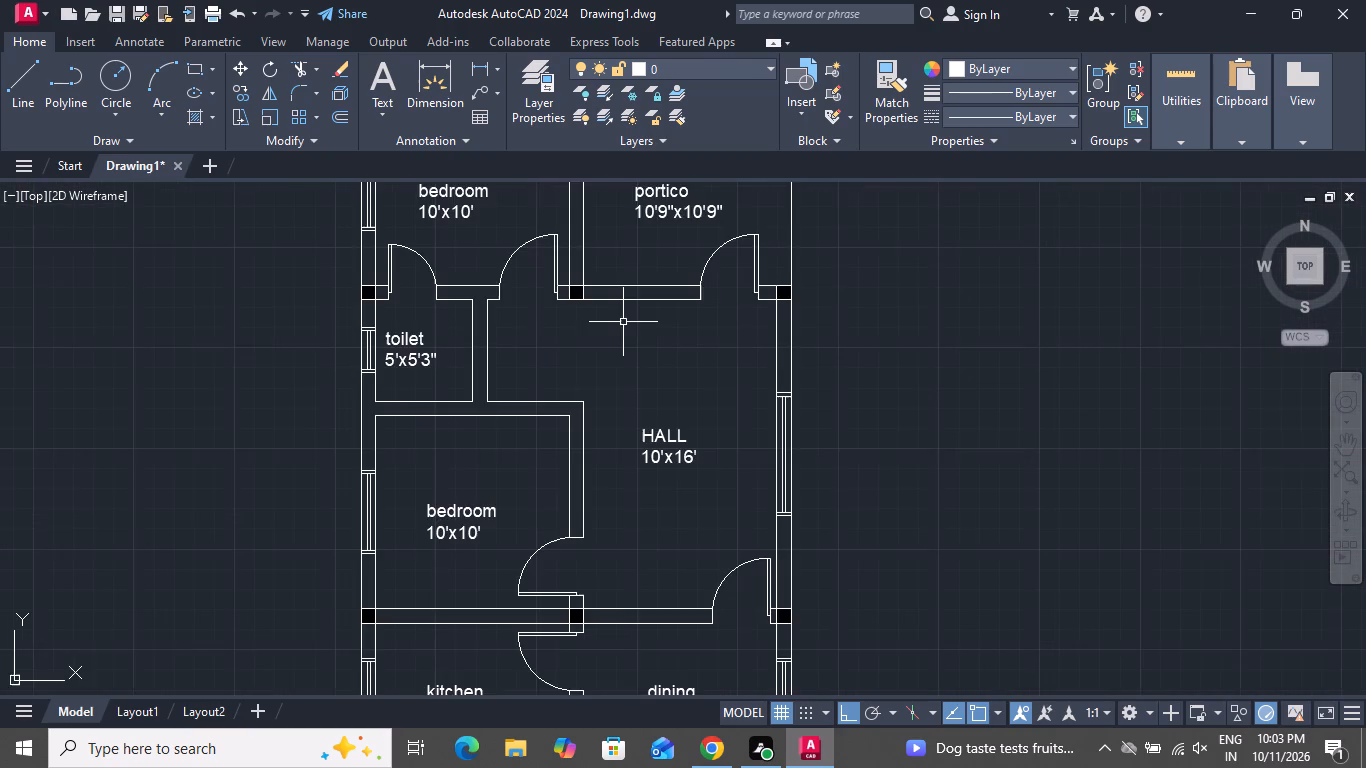
scroll(623, 324, down, 4)
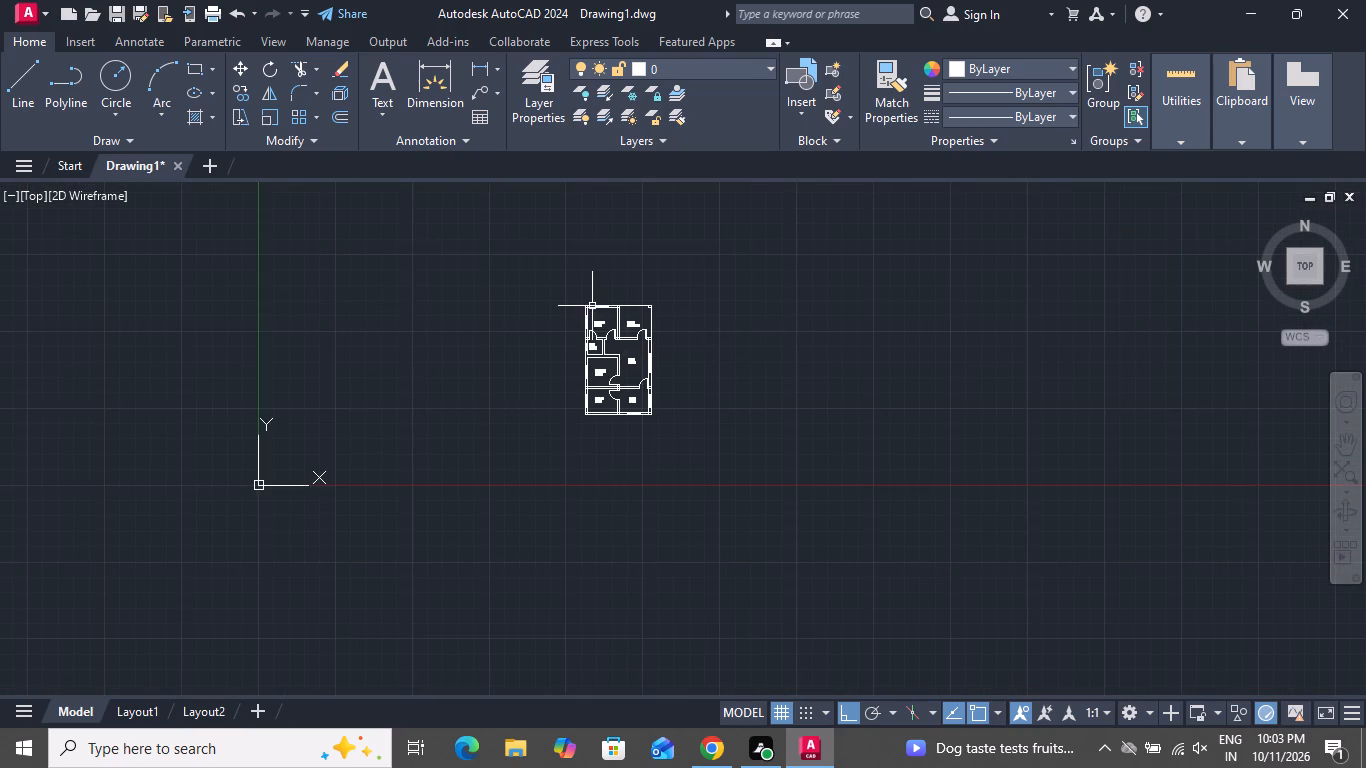
scroll(592, 306, up, 4)
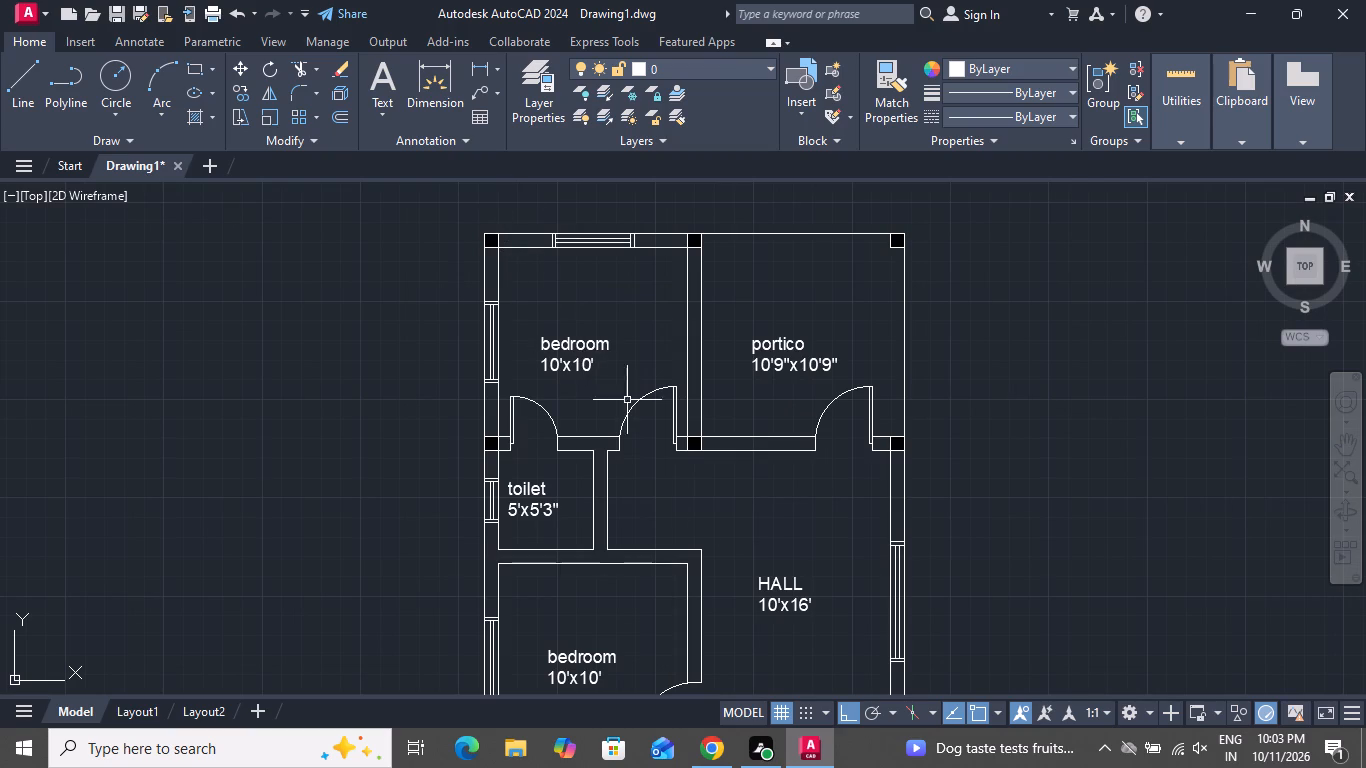
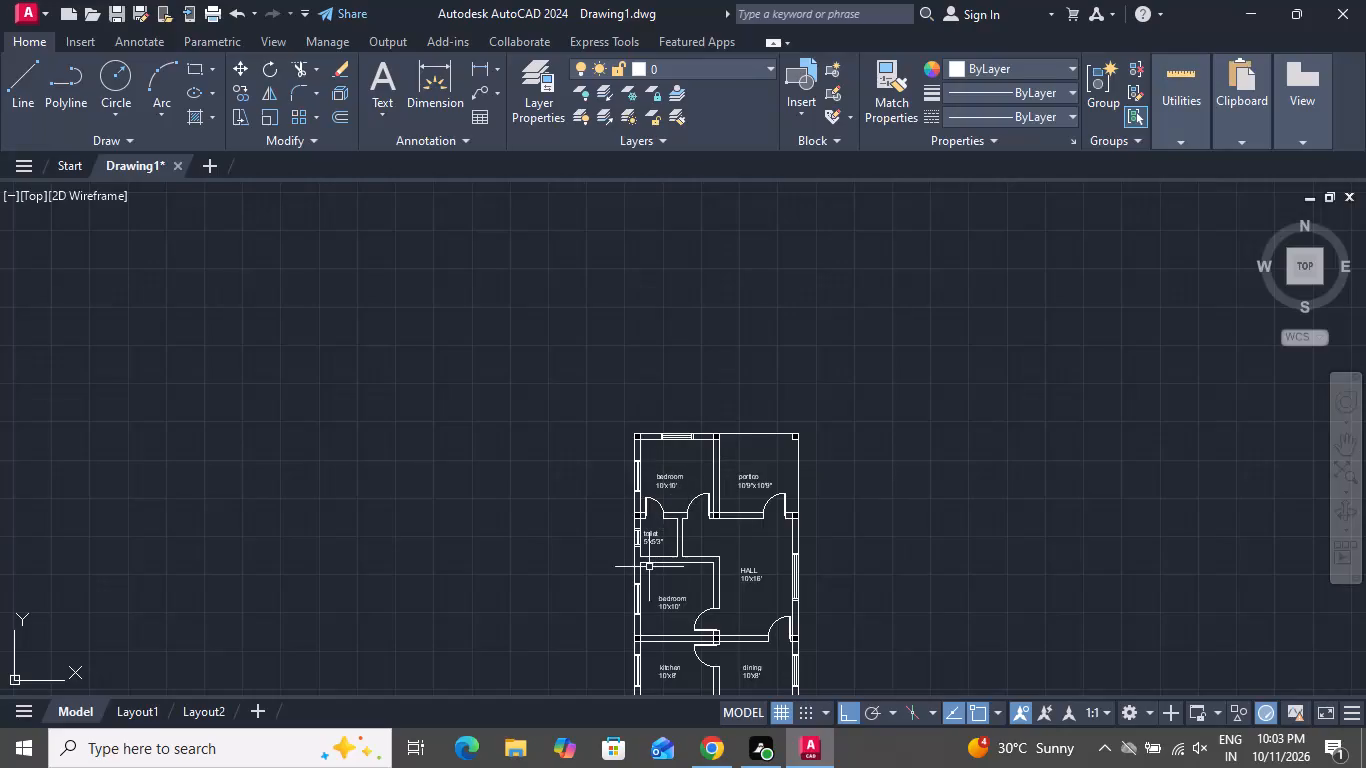
Draw a vertical counter line across the kitchen, from the inner face of the upper wall to the lower wall, beside the window.
scroll(656, 666, up, 4)
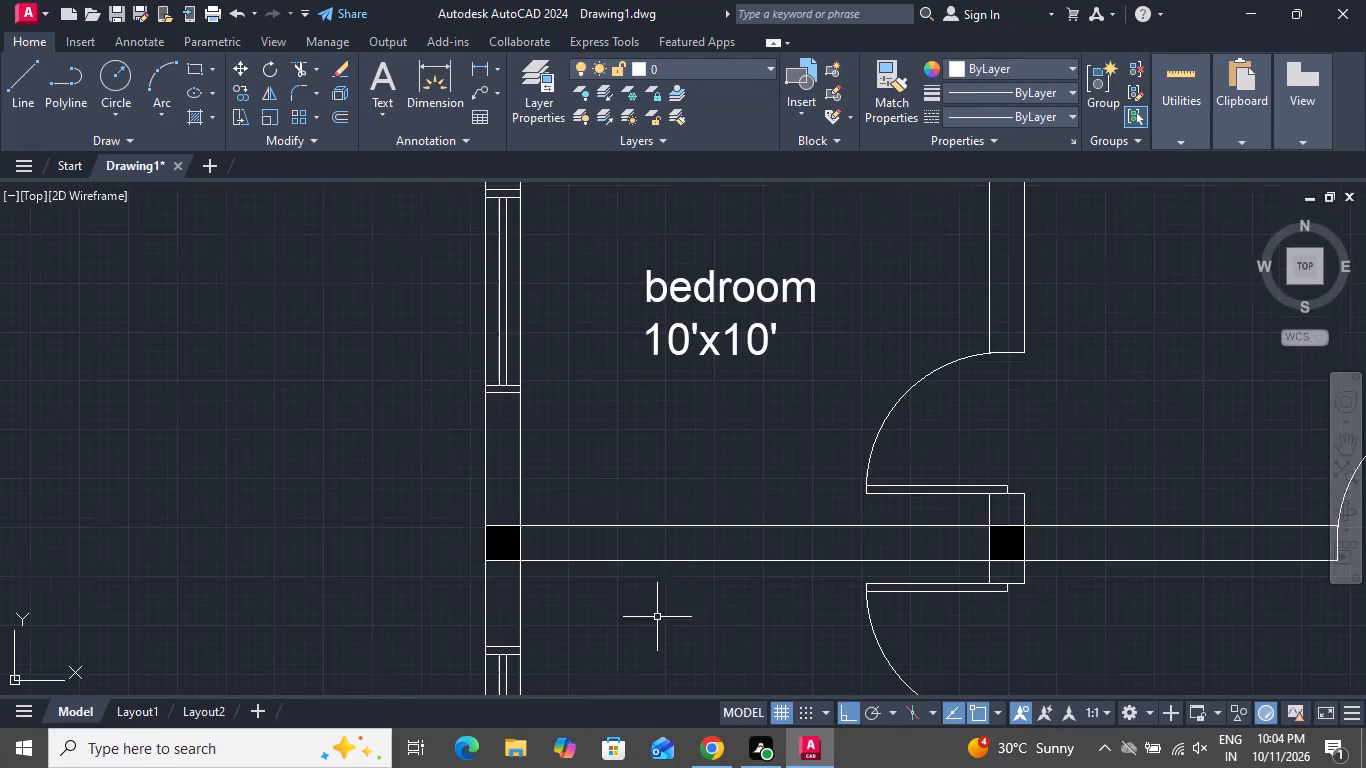
scroll(699, 545, down, 4)
scroll(706, 581, up, 4)
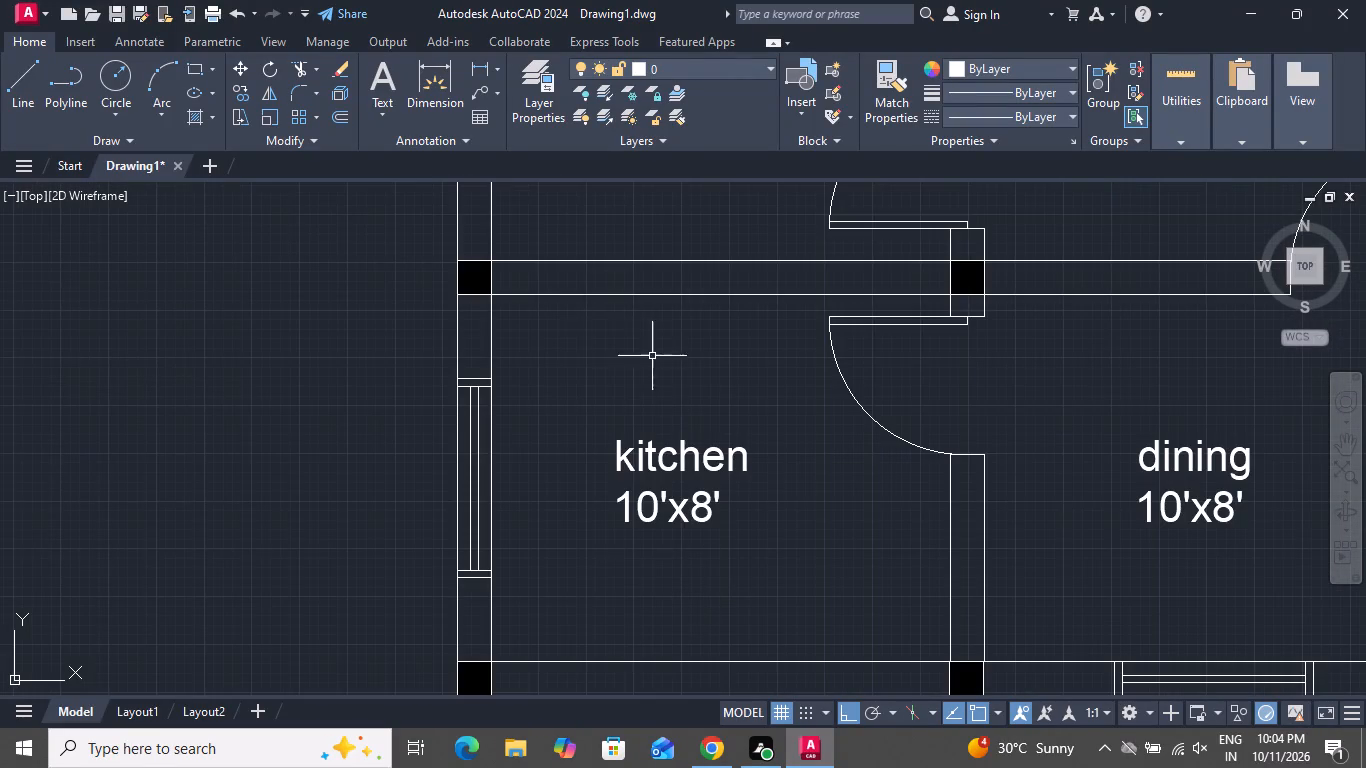
click(4, 75)
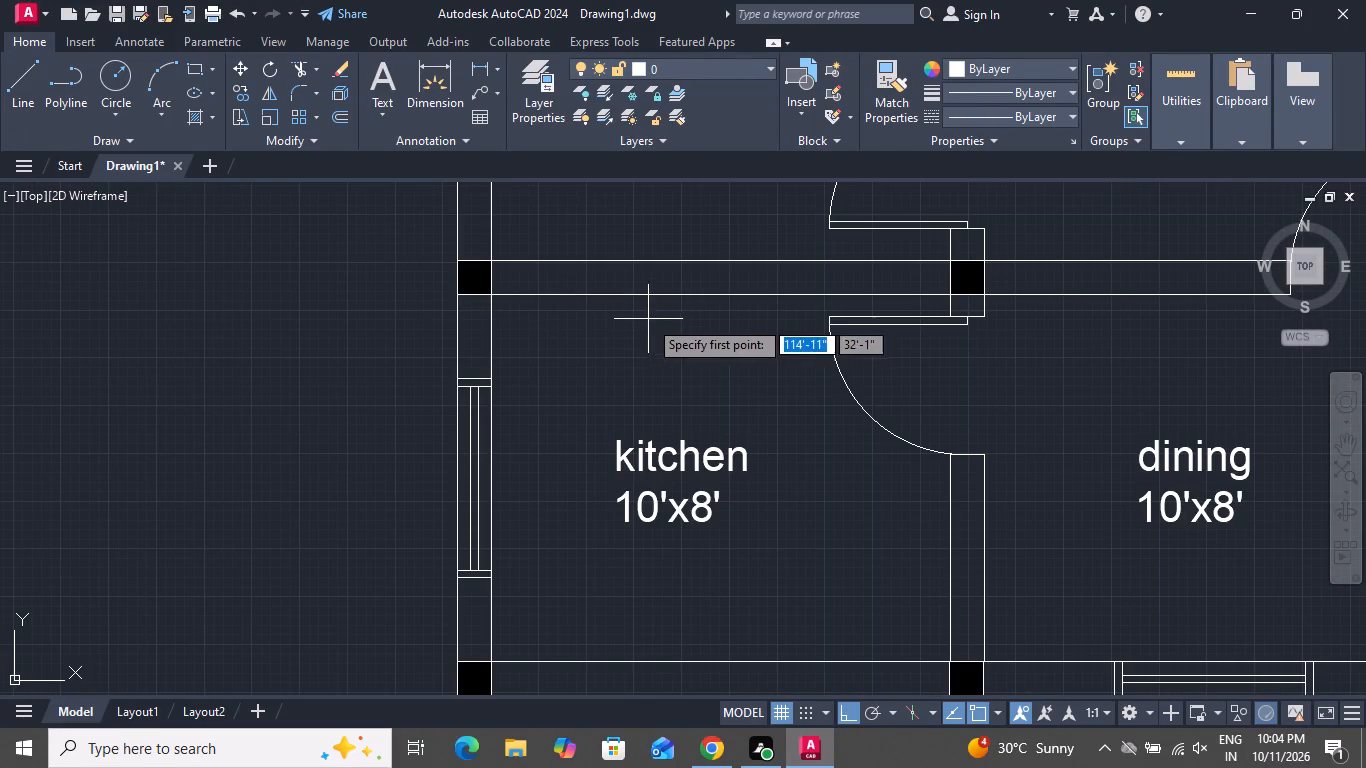
click(587, 299)
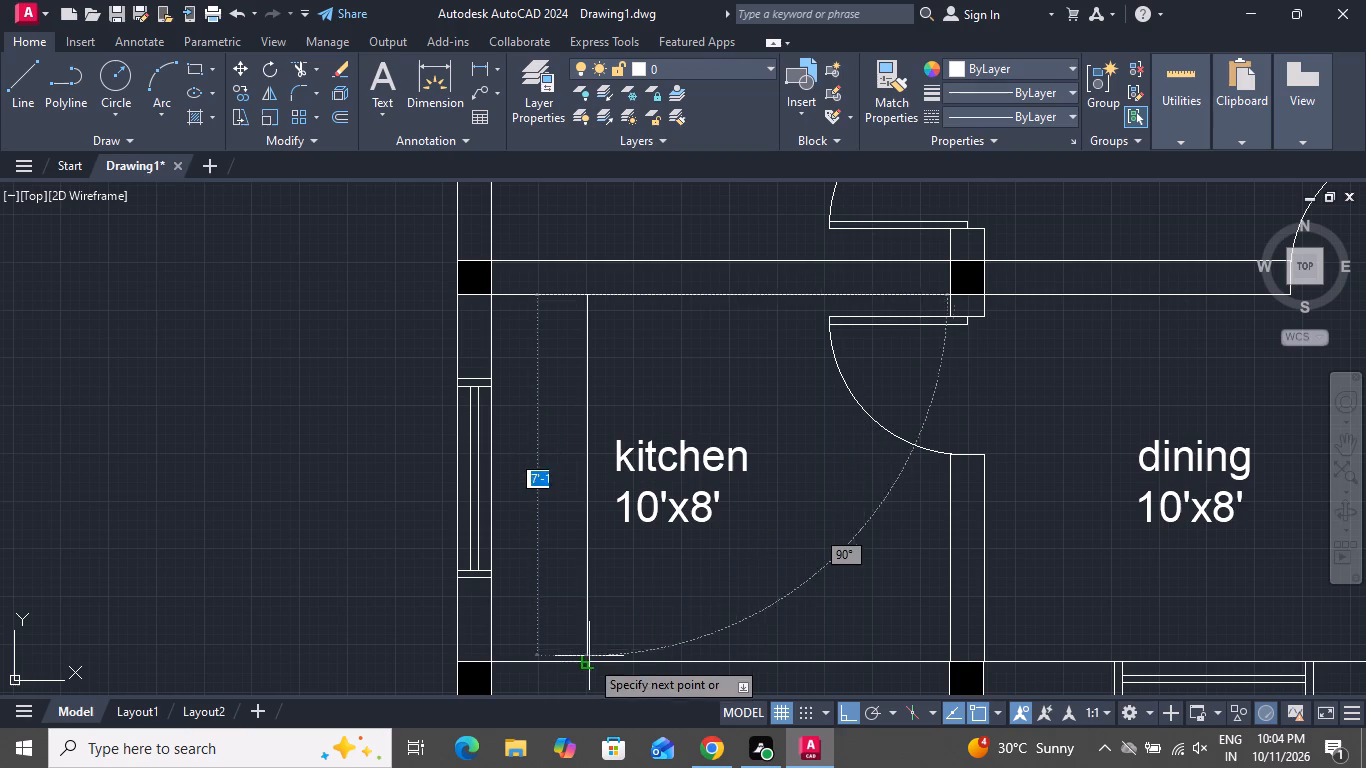
click(589, 662)
right_click(597, 644)
click(638, 451)
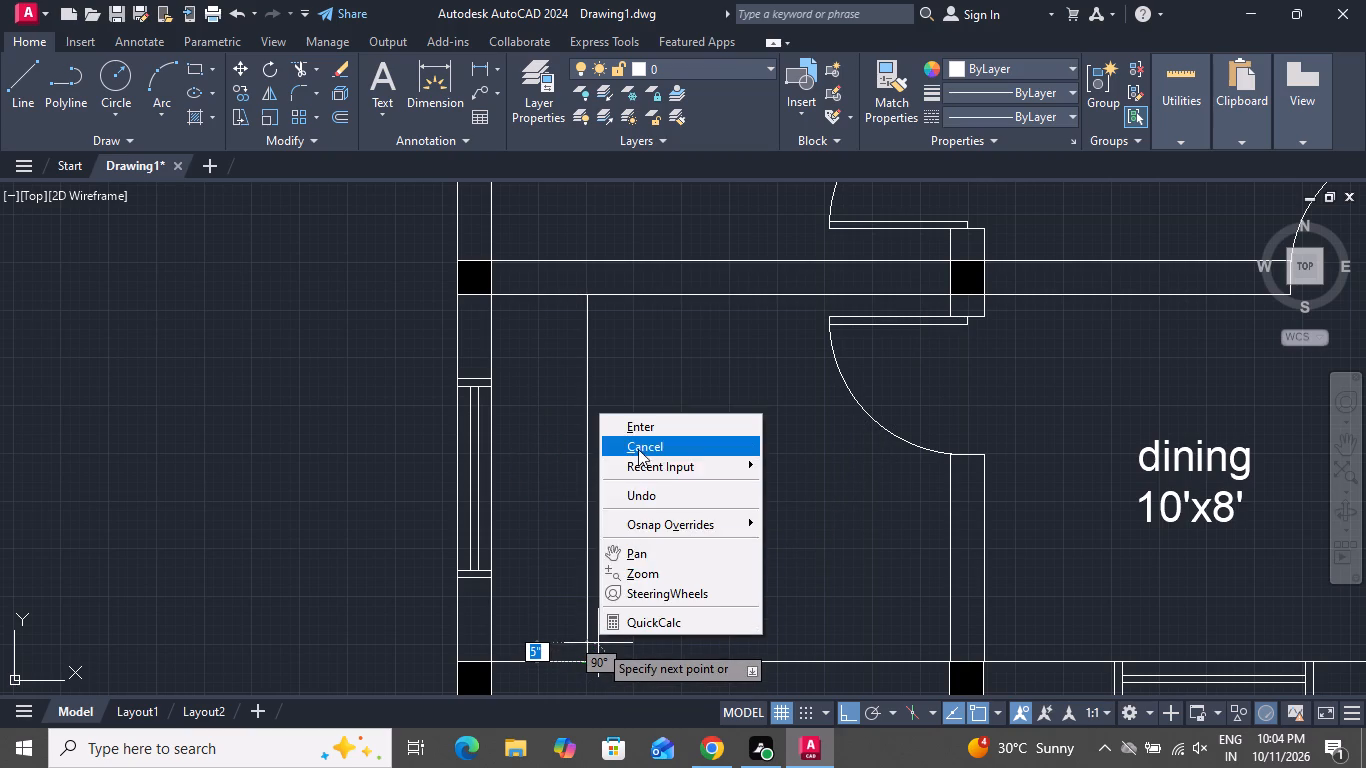
Draw the lower counter outline from the vertical counter line, running horizontally toward the dining wall and turning down to the lower wall.
click(14, 71)
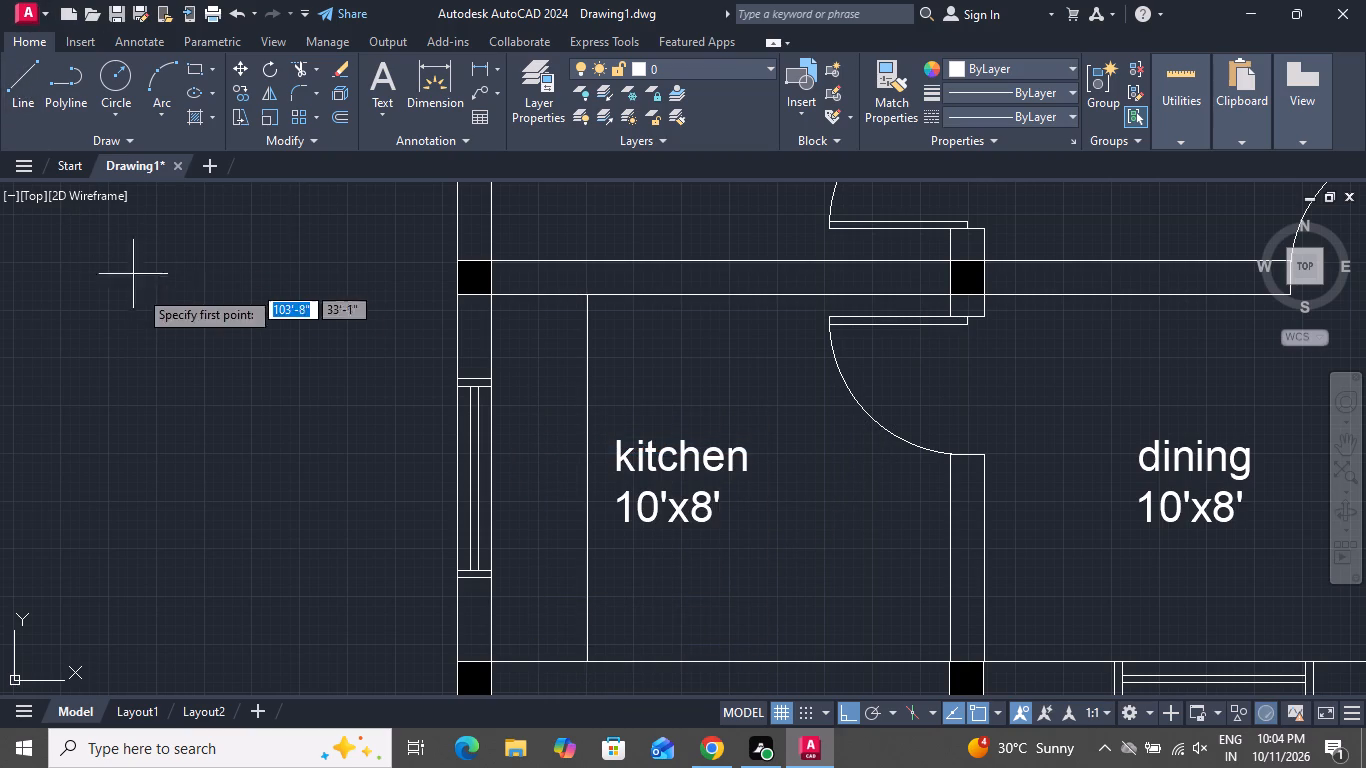
scroll(520, 581, up, 2)
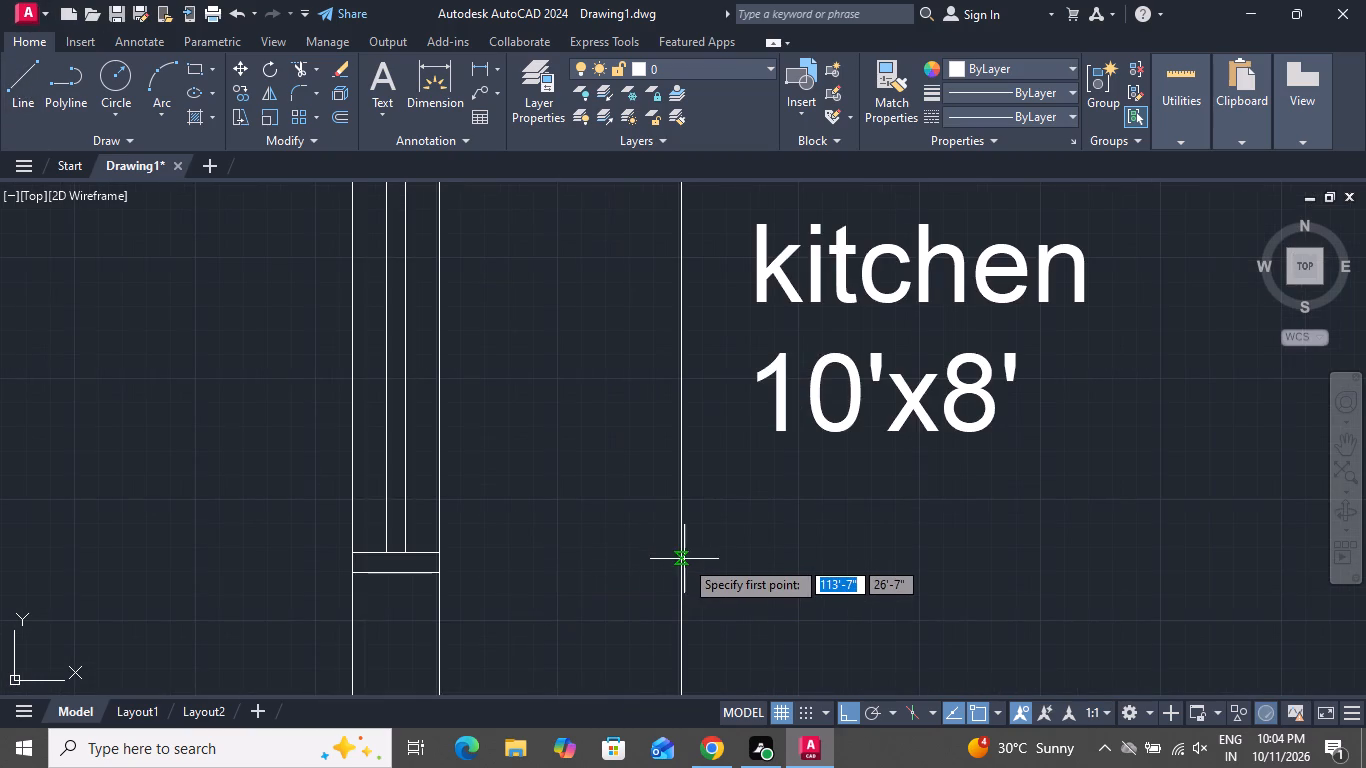
click(680, 572)
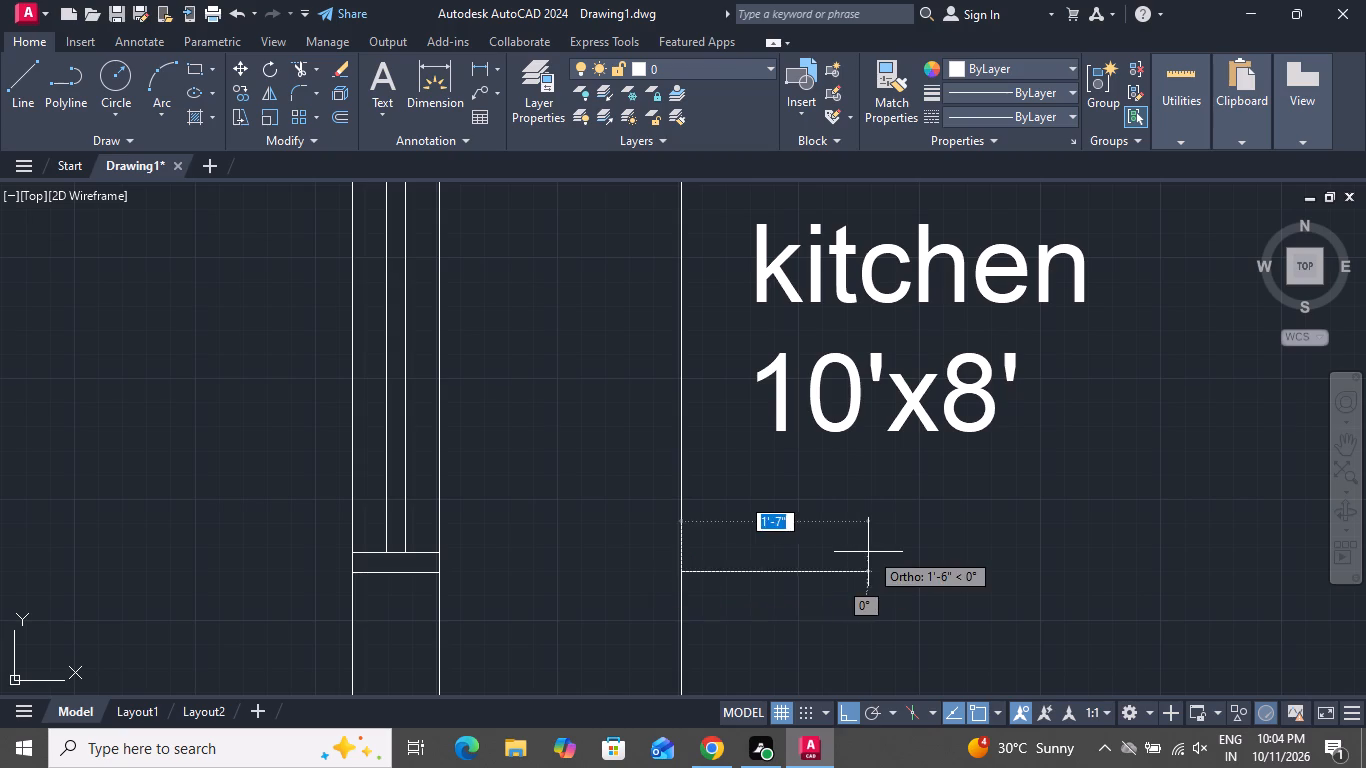
scroll(869, 551, down, 4)
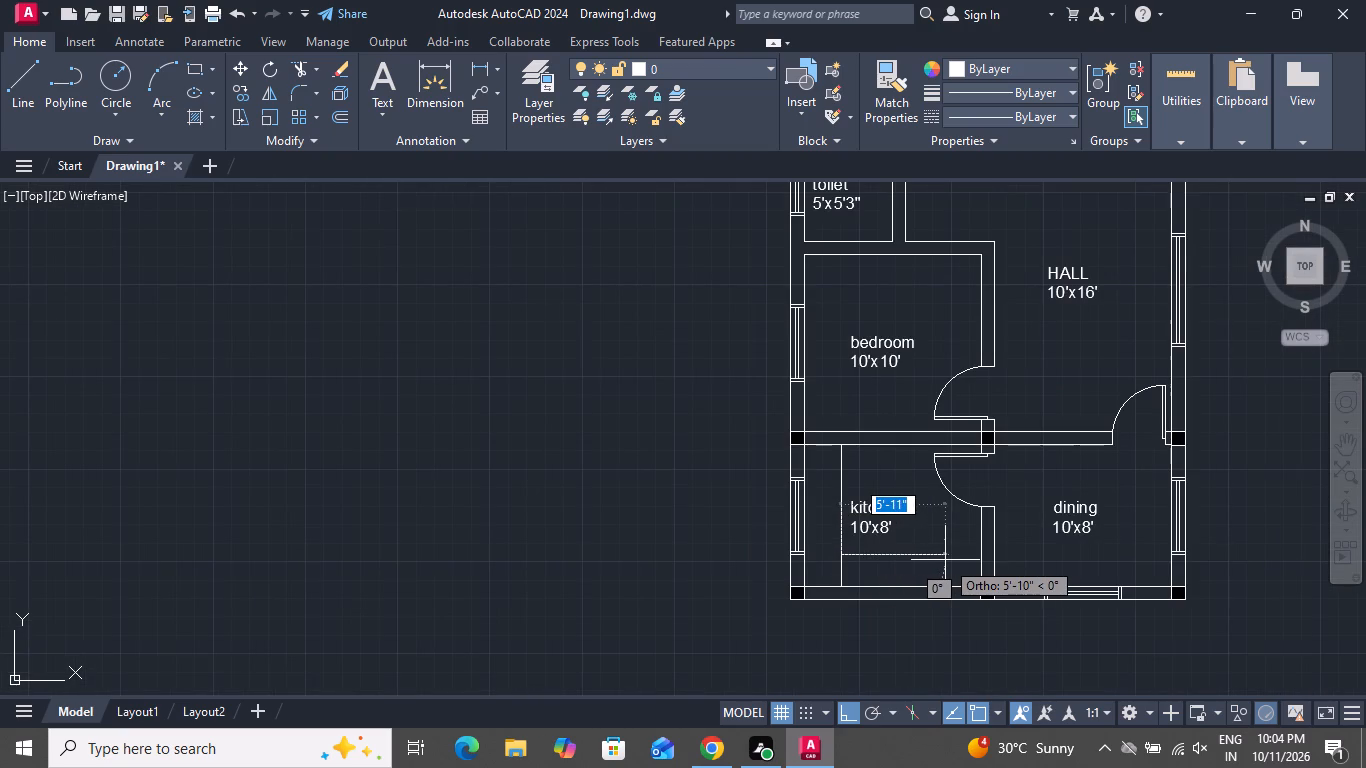
click(933, 562)
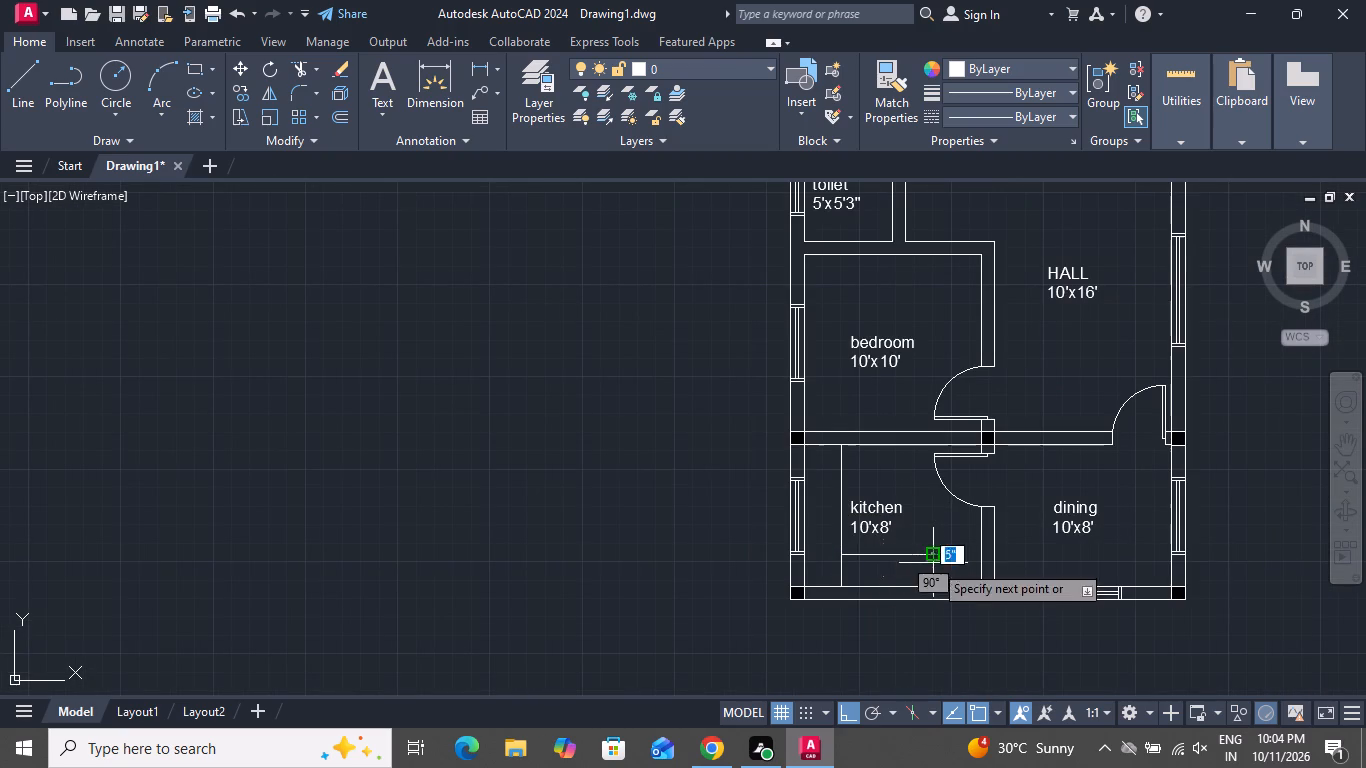
click(930, 585)
right_click(930, 585)
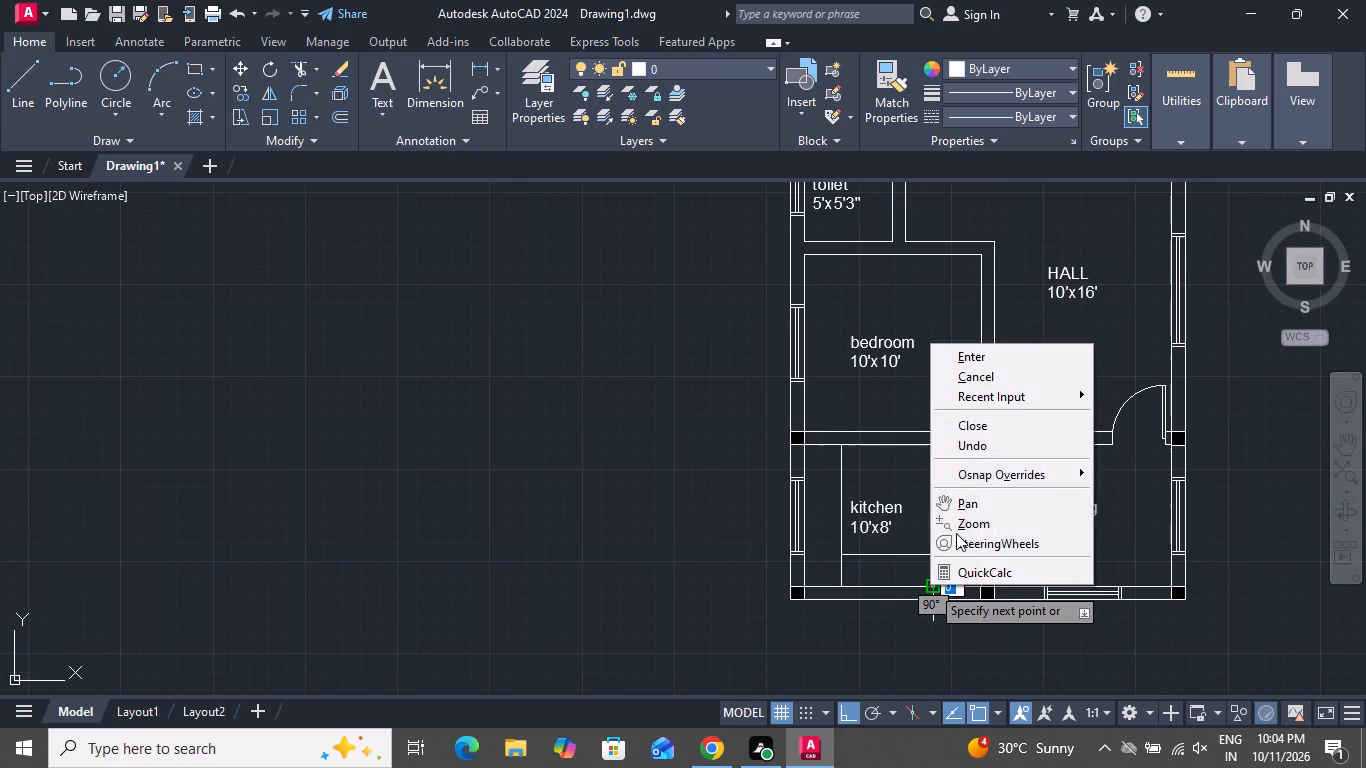
click(958, 375)
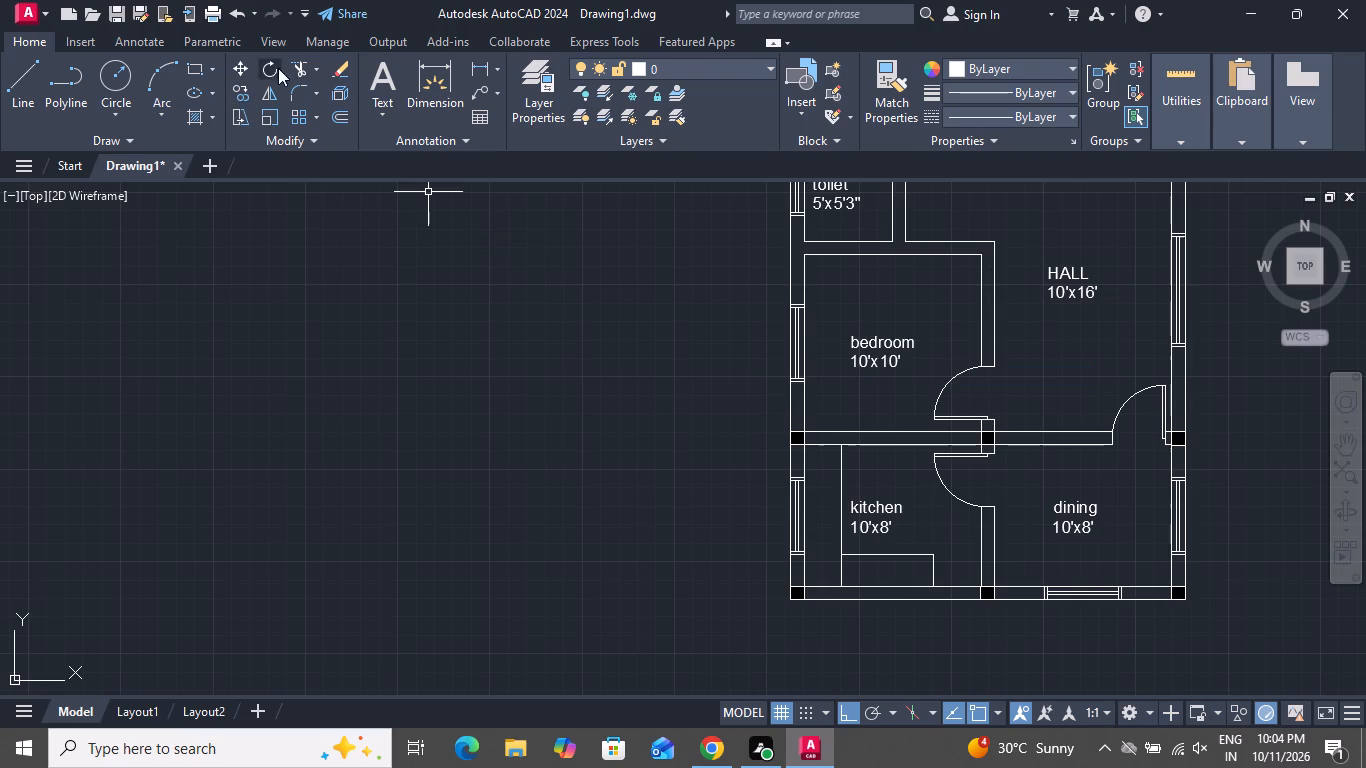
Trim off the part of the vertical counter line below the horizontal segment to leave an L-shaped counter.
click(298, 72)
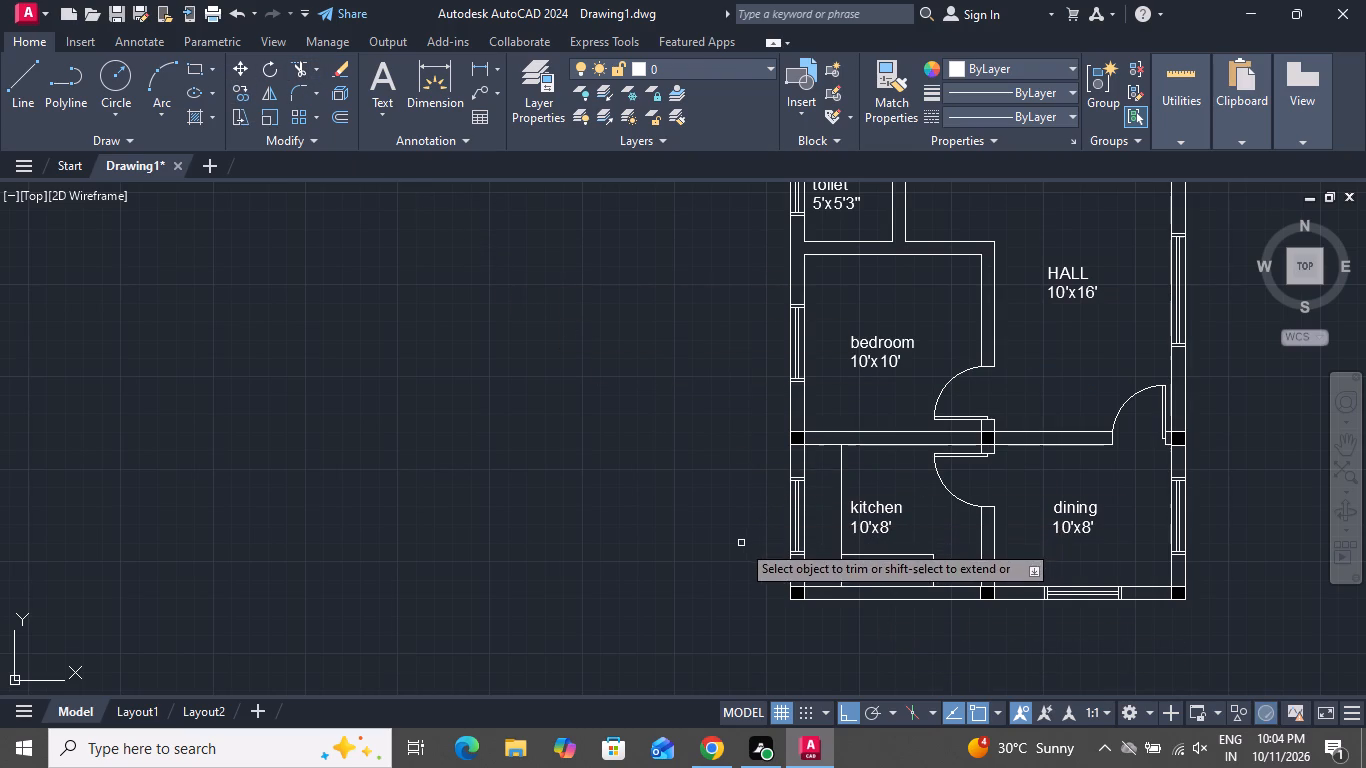
scroll(885, 612, up, 2)
drag(817, 513, 802, 518)
click(725, 521)
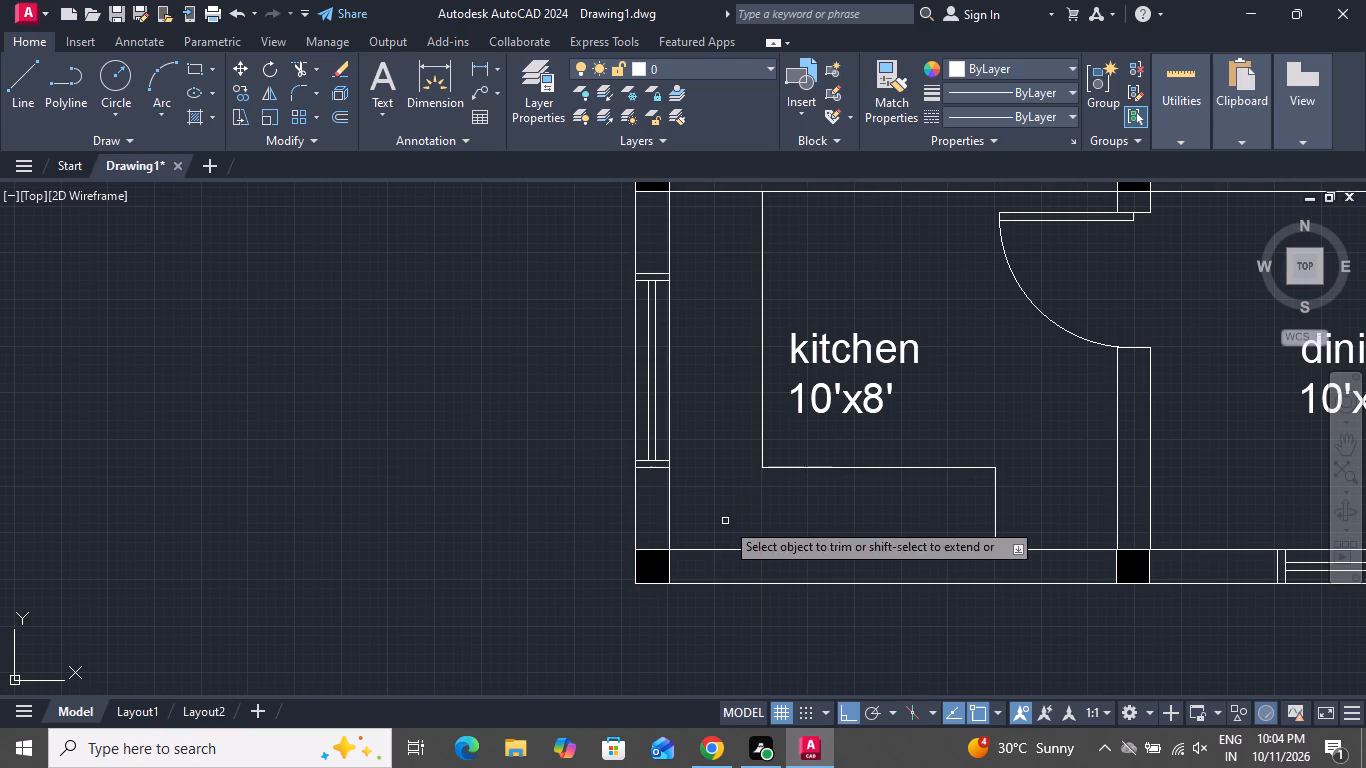
scroll(769, 632, down, 2)
right_click(795, 506)
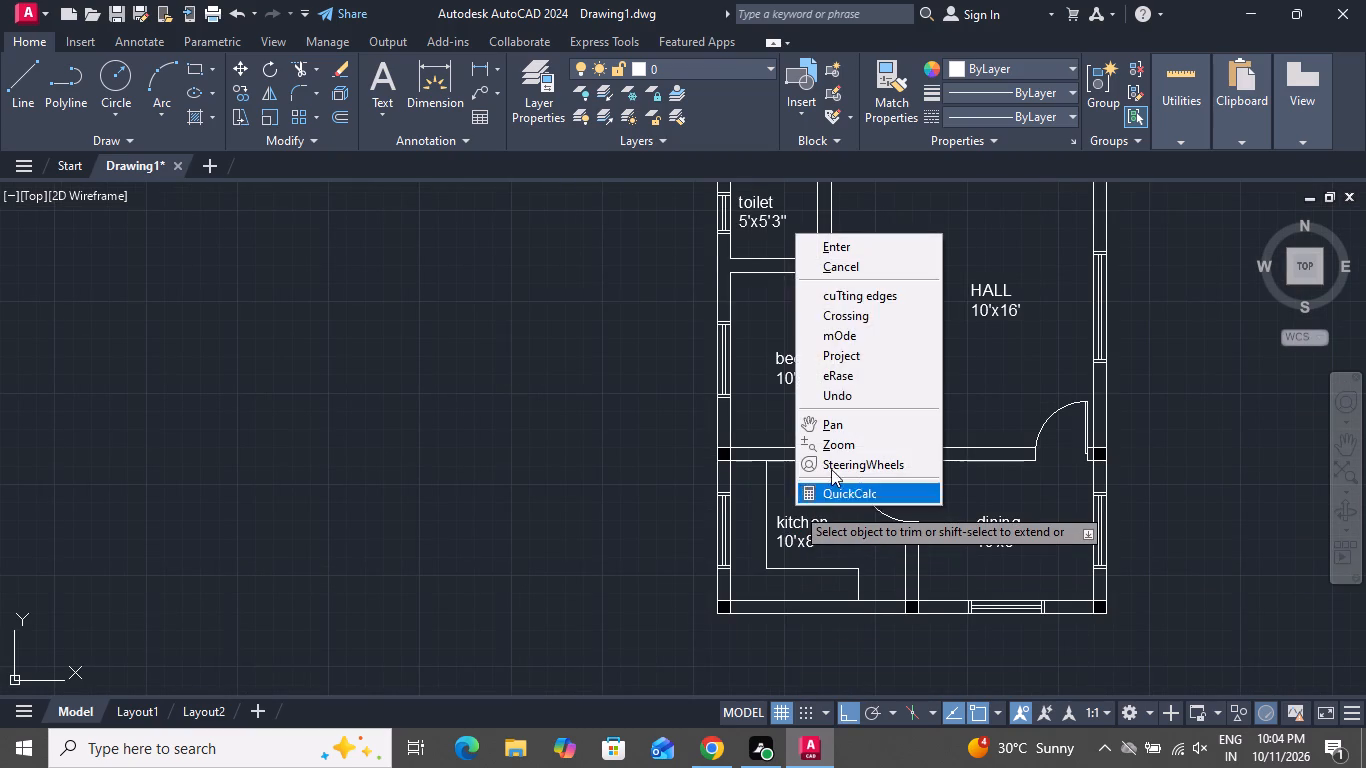
click(815, 272)
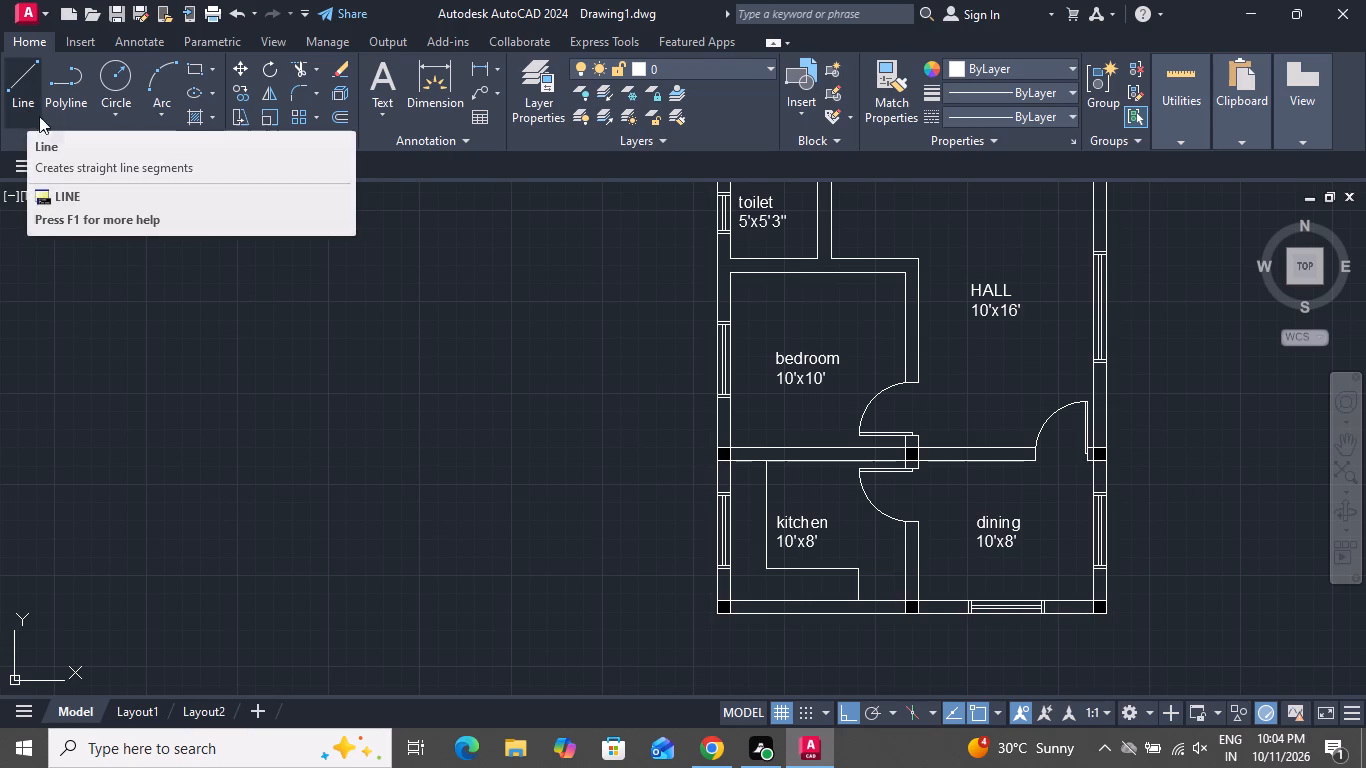
Draw an upright stove rectangle about 2'-5" tall on the kitchen counter next to the window.
scroll(773, 506, up, 1)
scroll(852, 576, up, 1)
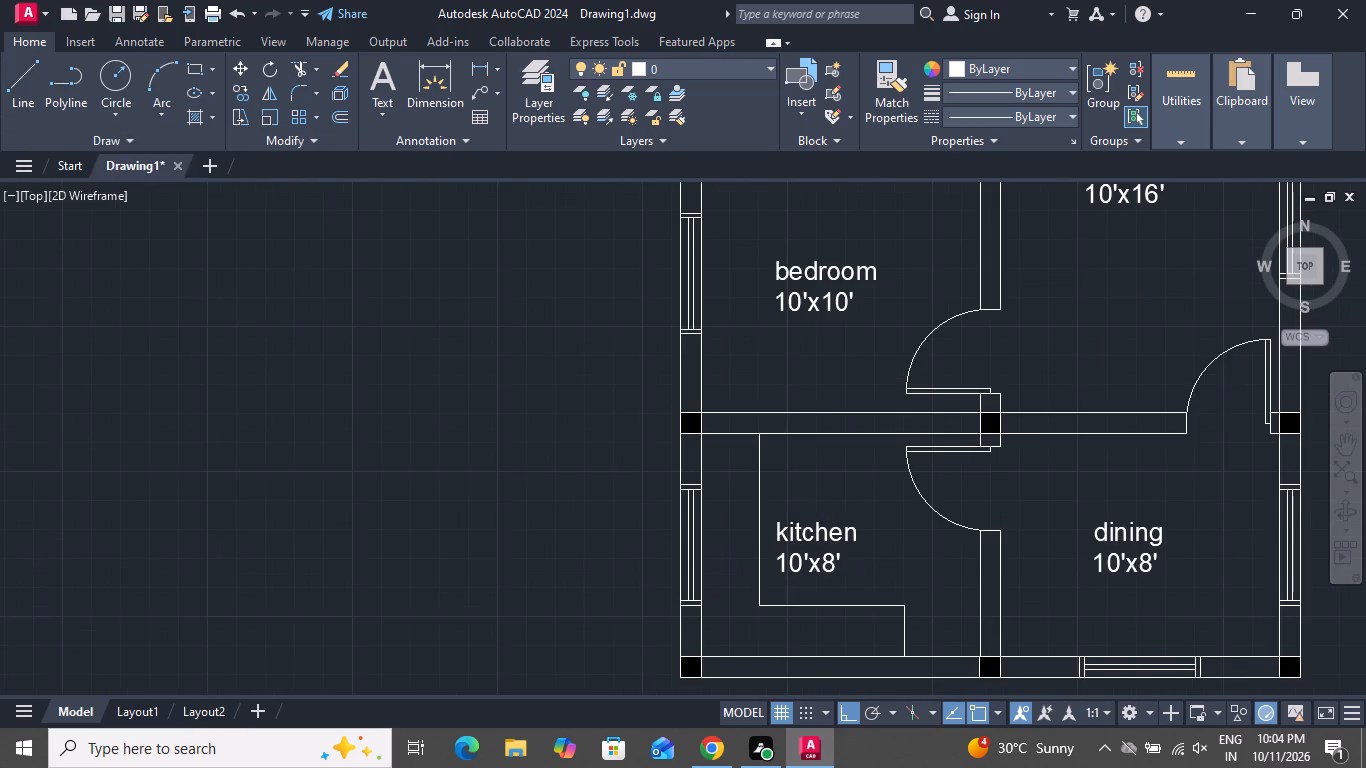
click(191, 75)
scroll(678, 491, down, 1)
scroll(747, 628, up, 2)
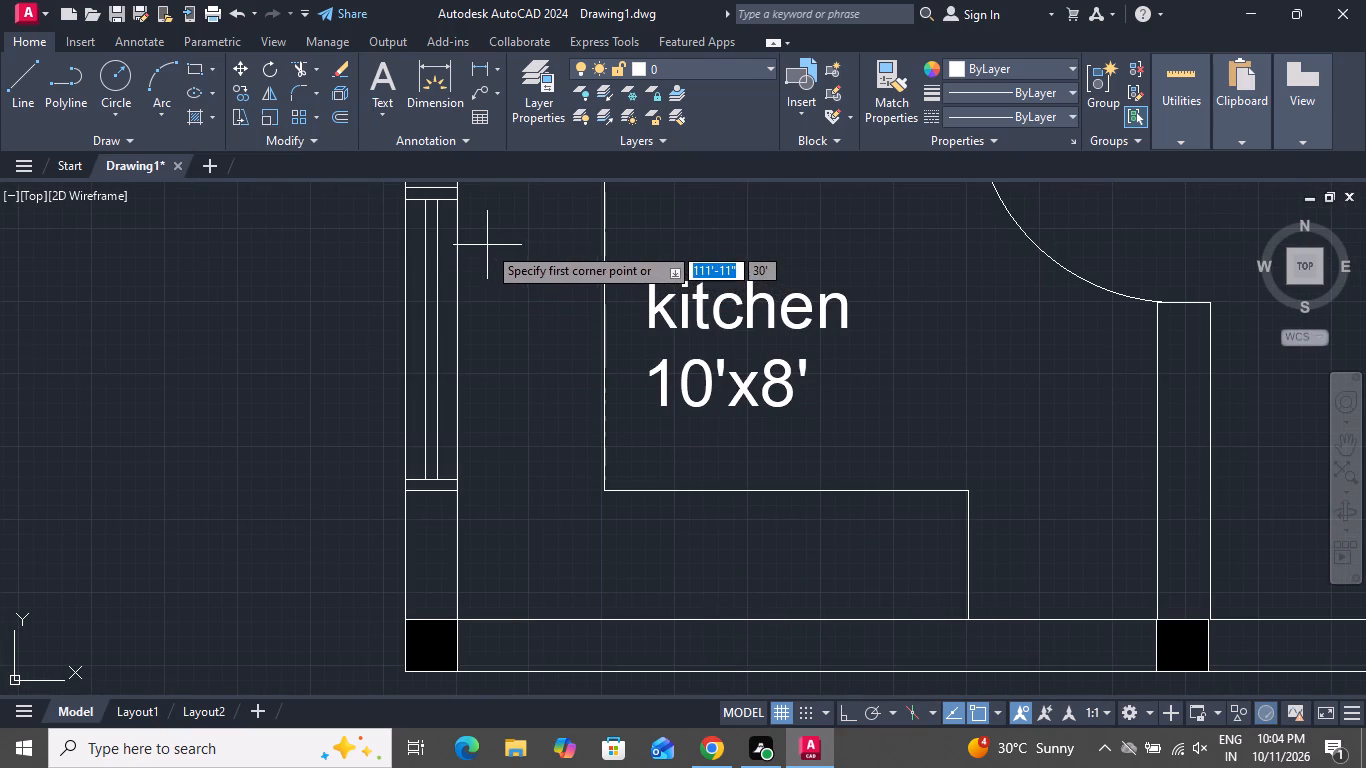
click(484, 240)
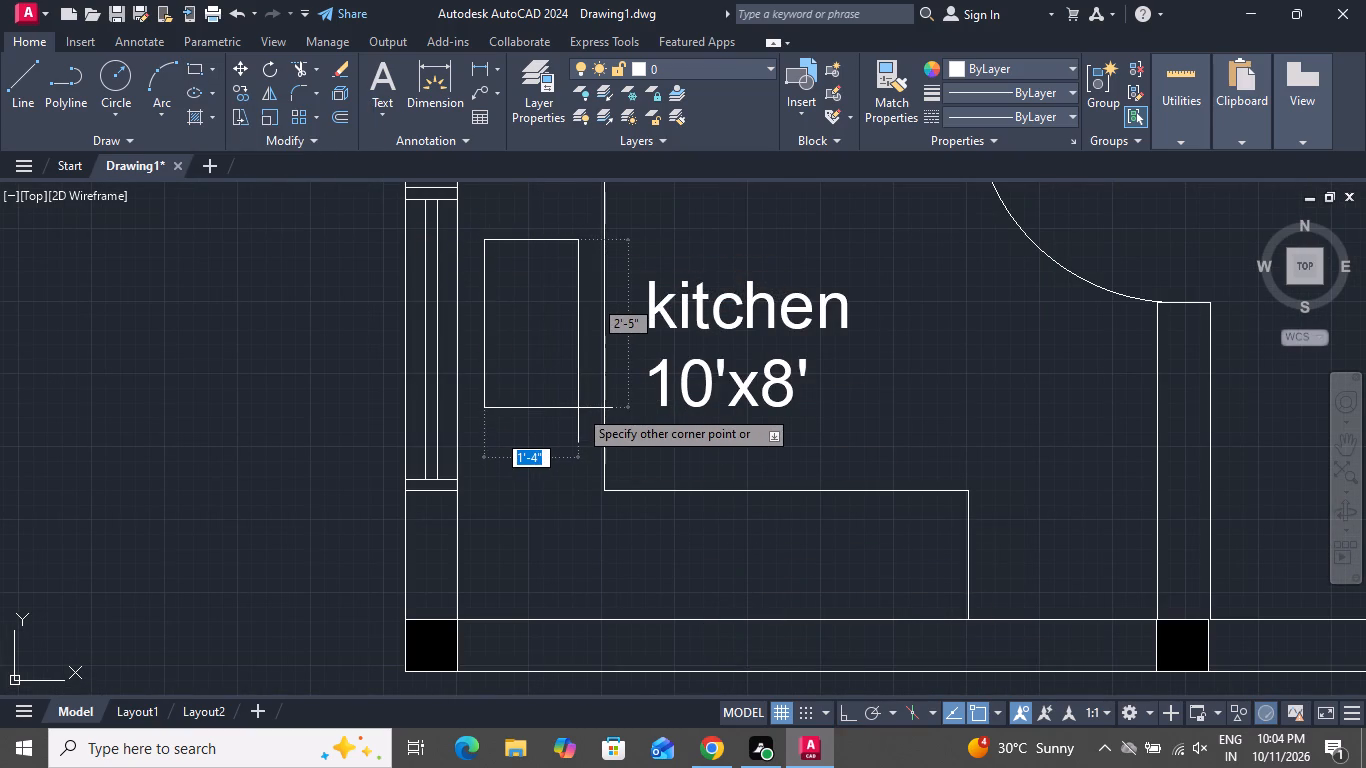
click(590, 407)
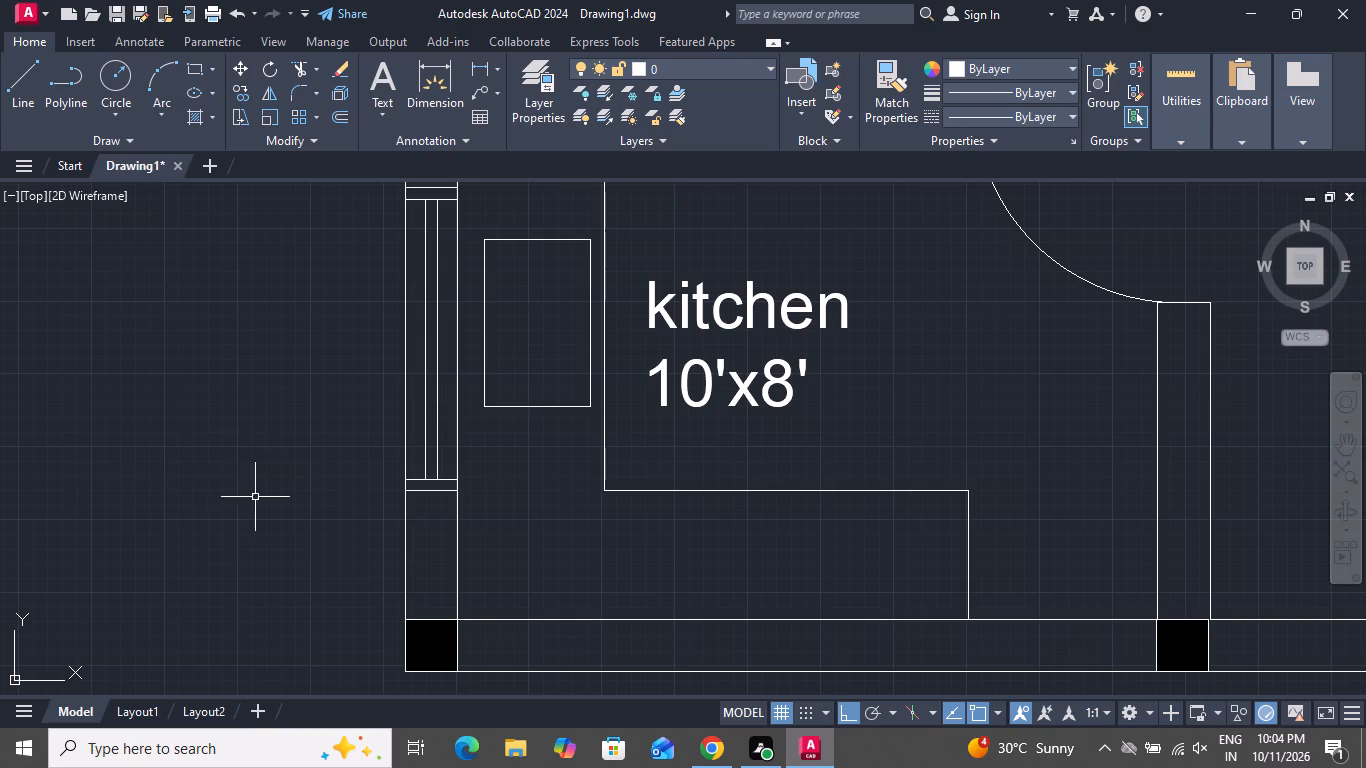
Offset the stove rectangle 1" inward.
key(o)
key(space)
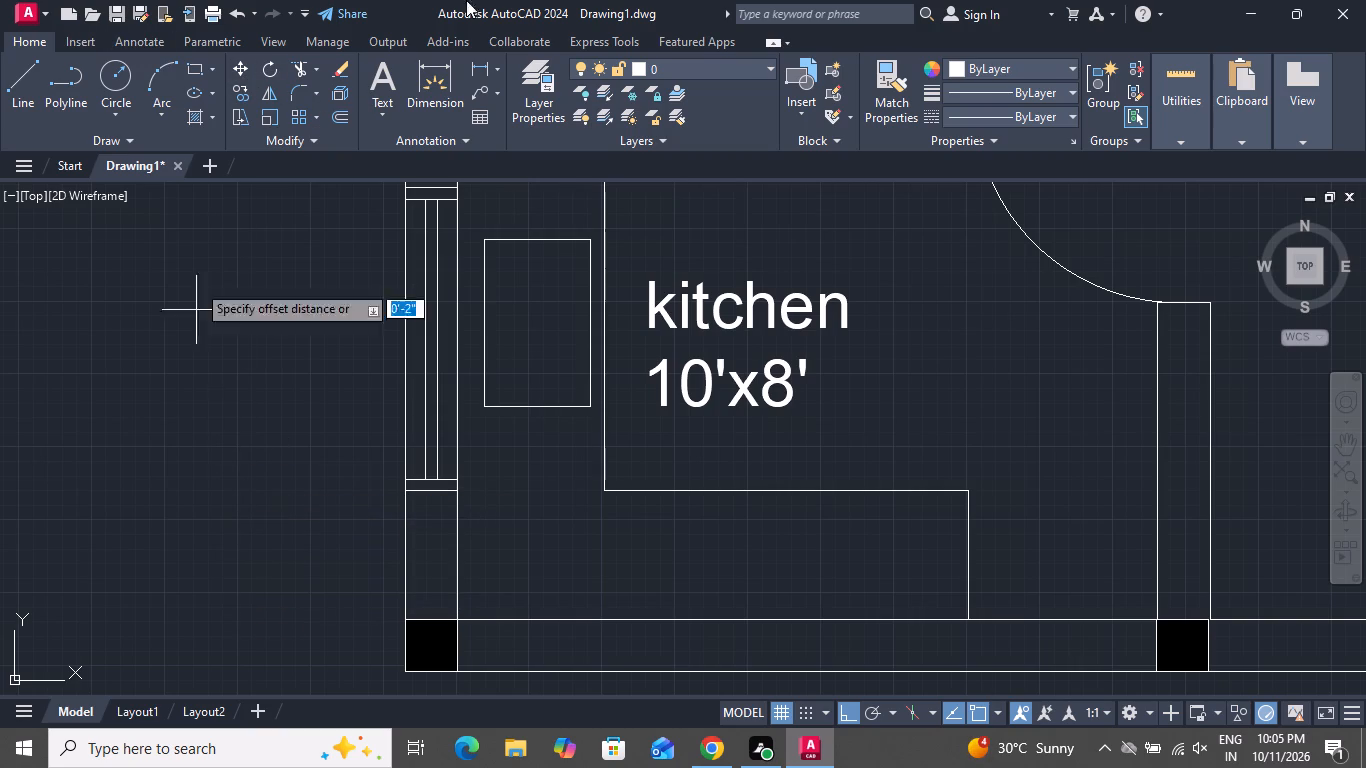
key(1)
key(shift+quotedbl)
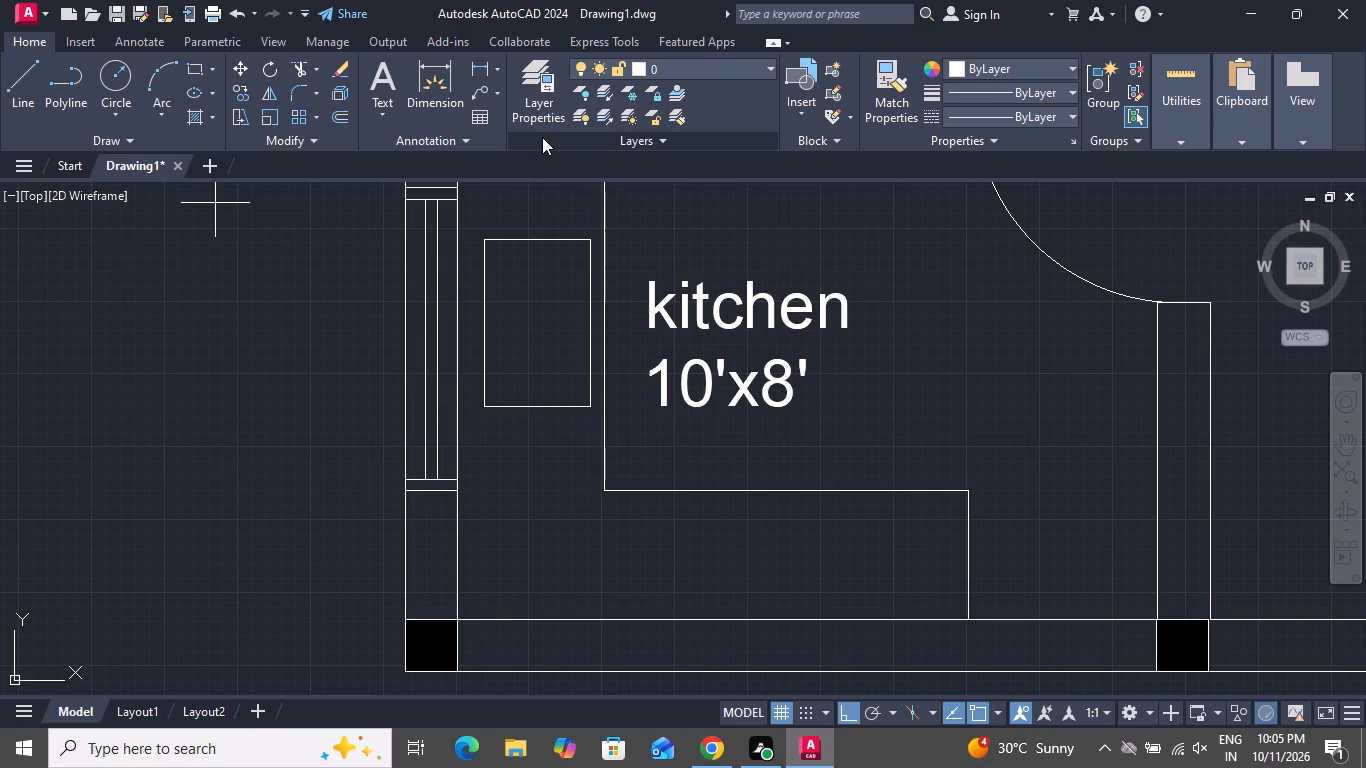
key(Return)
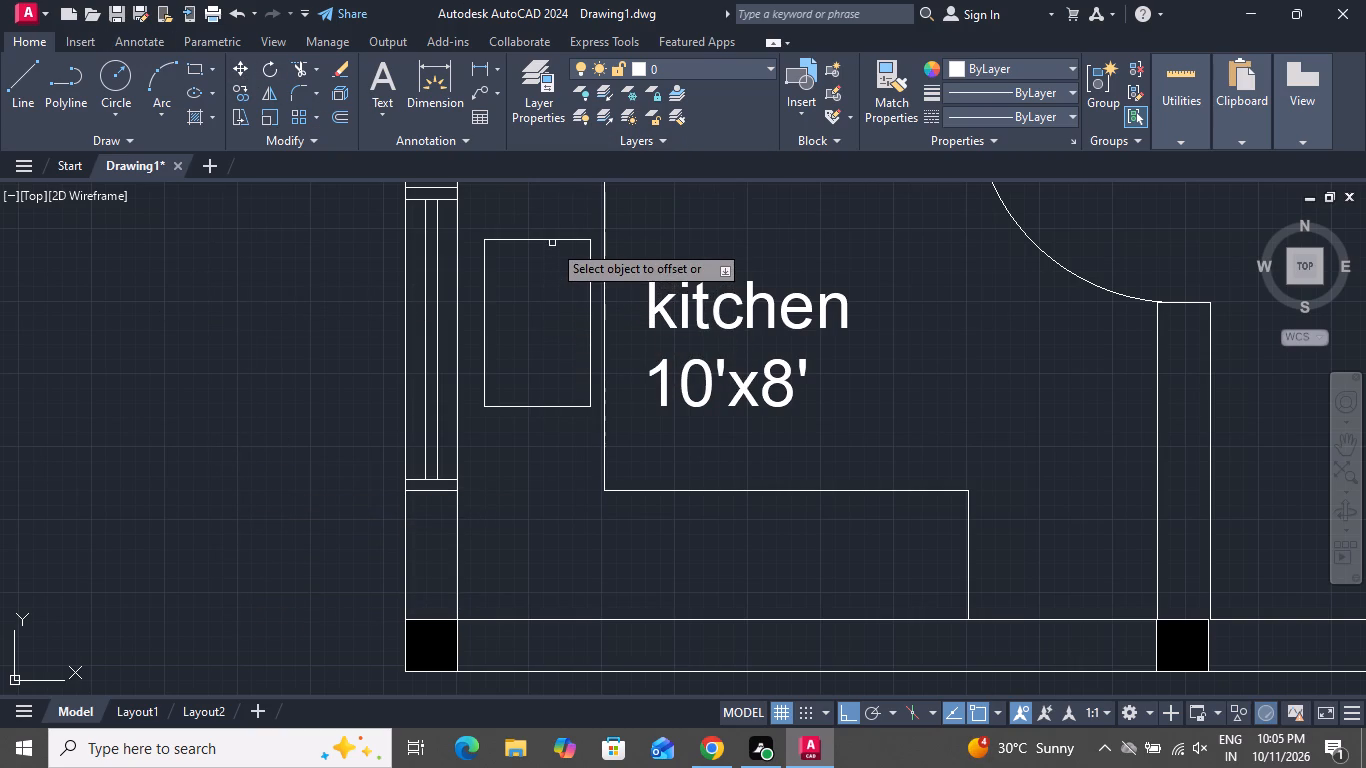
click(552, 242)
click(550, 258)
right_click(548, 274)
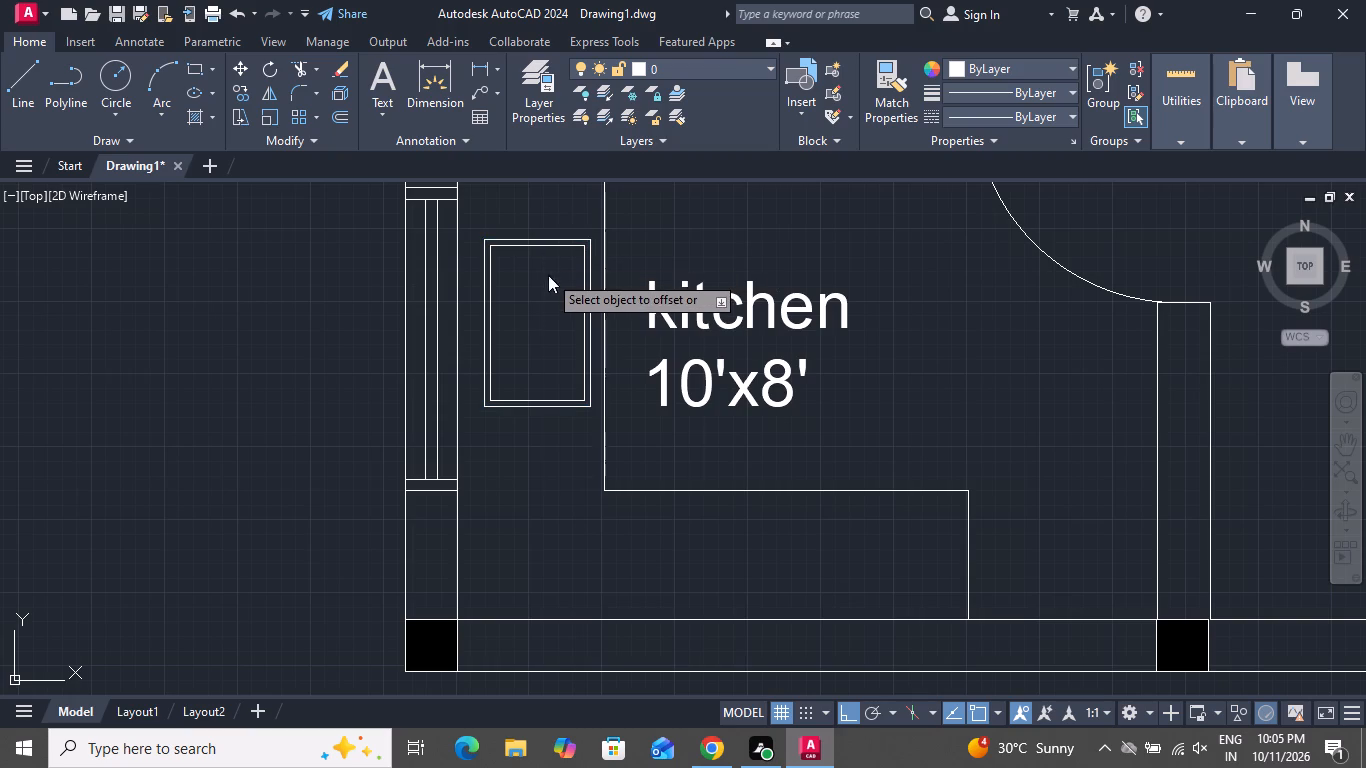
click(571, 307)
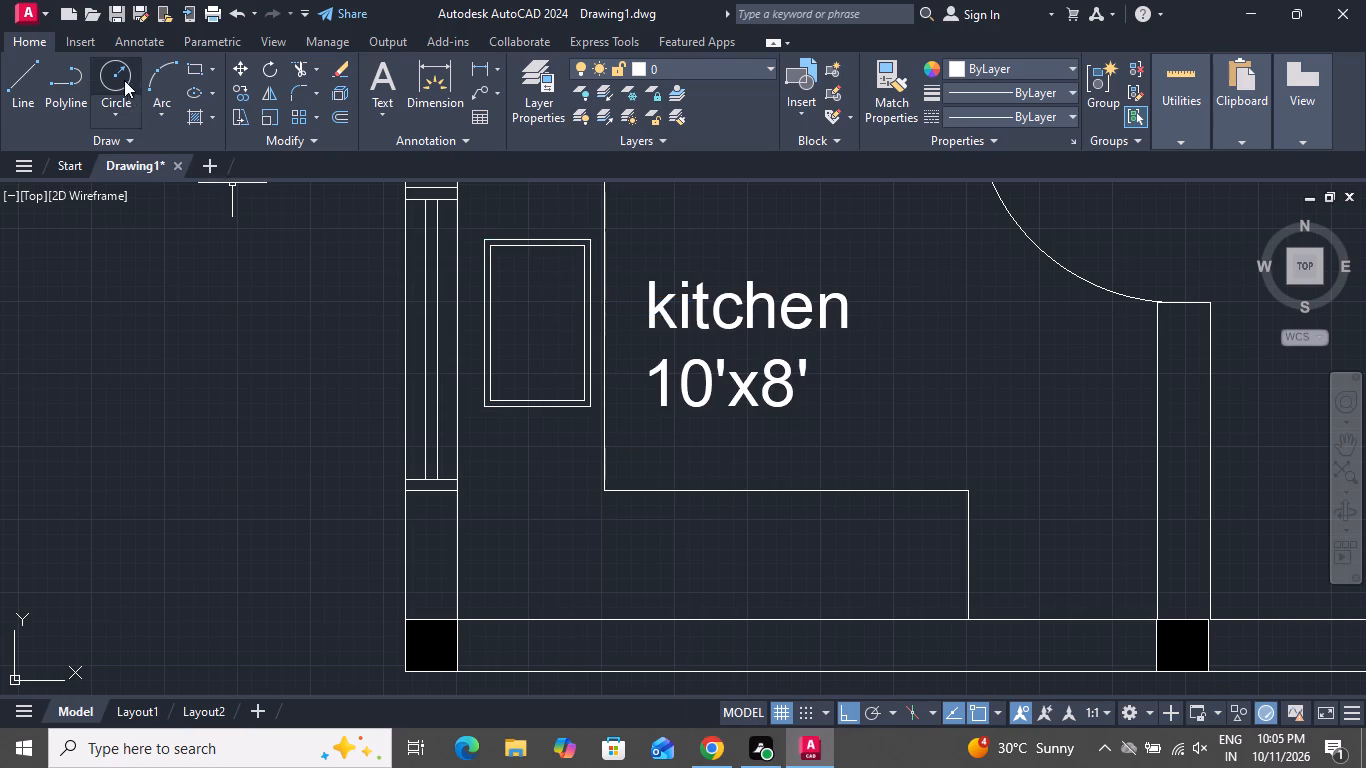
Draw a burner circle of about 3" radius near the lower-left corner inside the inner stove rectangle.
click(124, 80)
scroll(495, 387, up, 1)
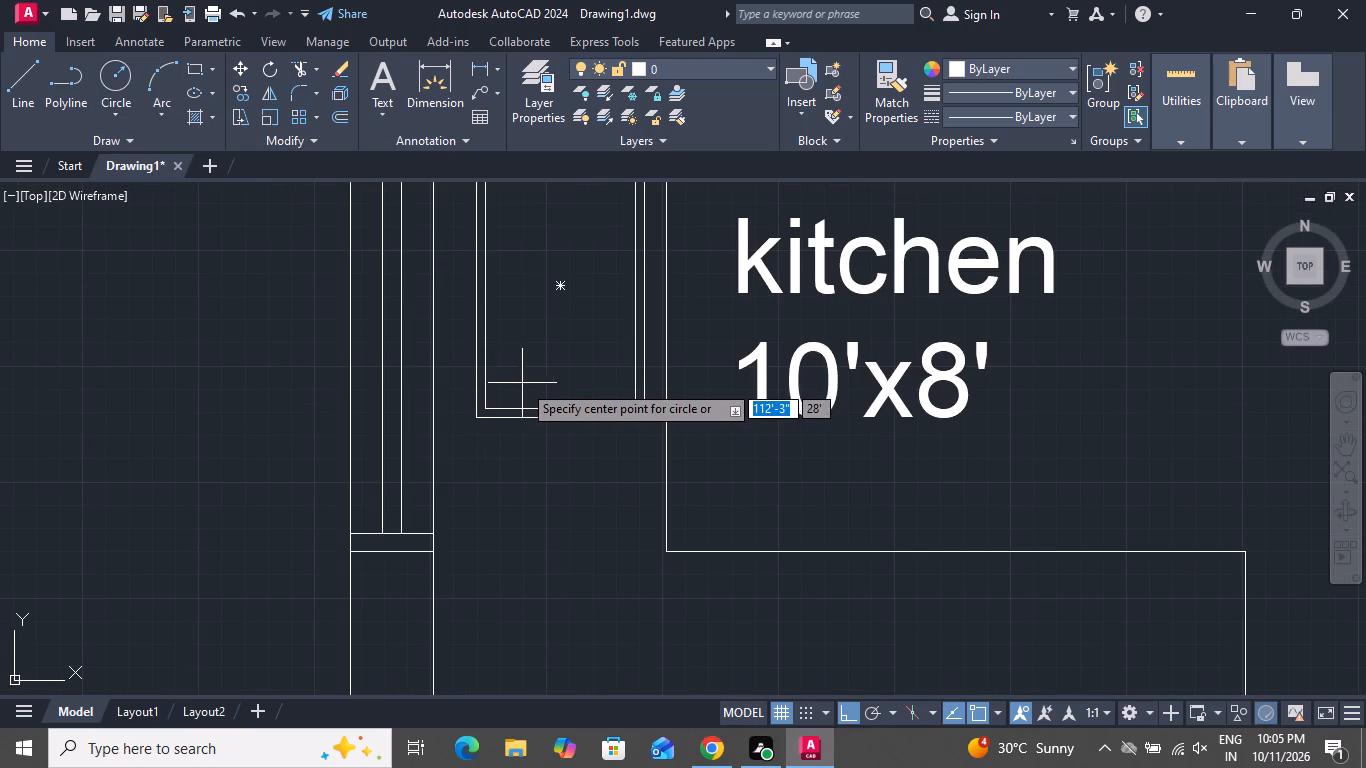
click(528, 353)
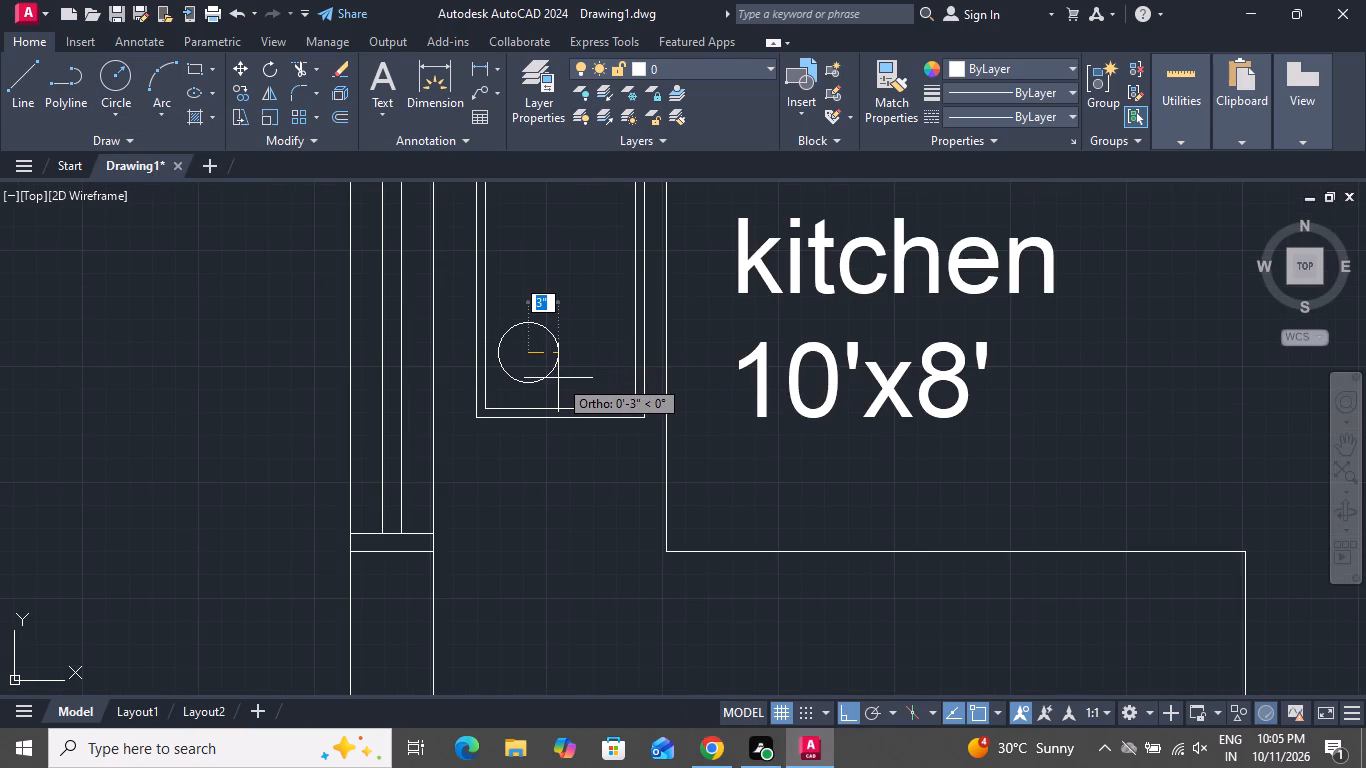
click(558, 378)
scroll(596, 467, down, 1)
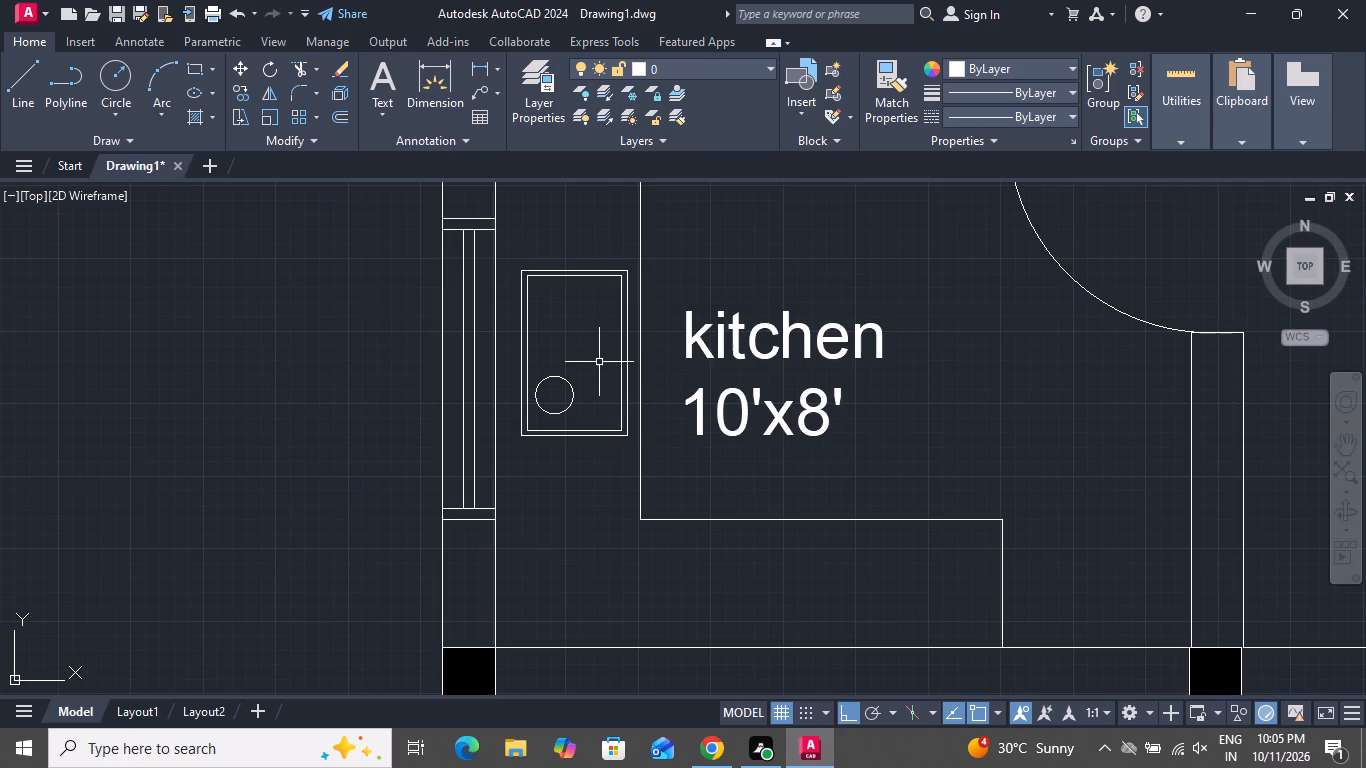
Copy the burner circle twice within the stove: about 1'-1" straight up, and, with Ortho off, about 9" to the right and 6" up.
click(599, 357)
click(552, 407)
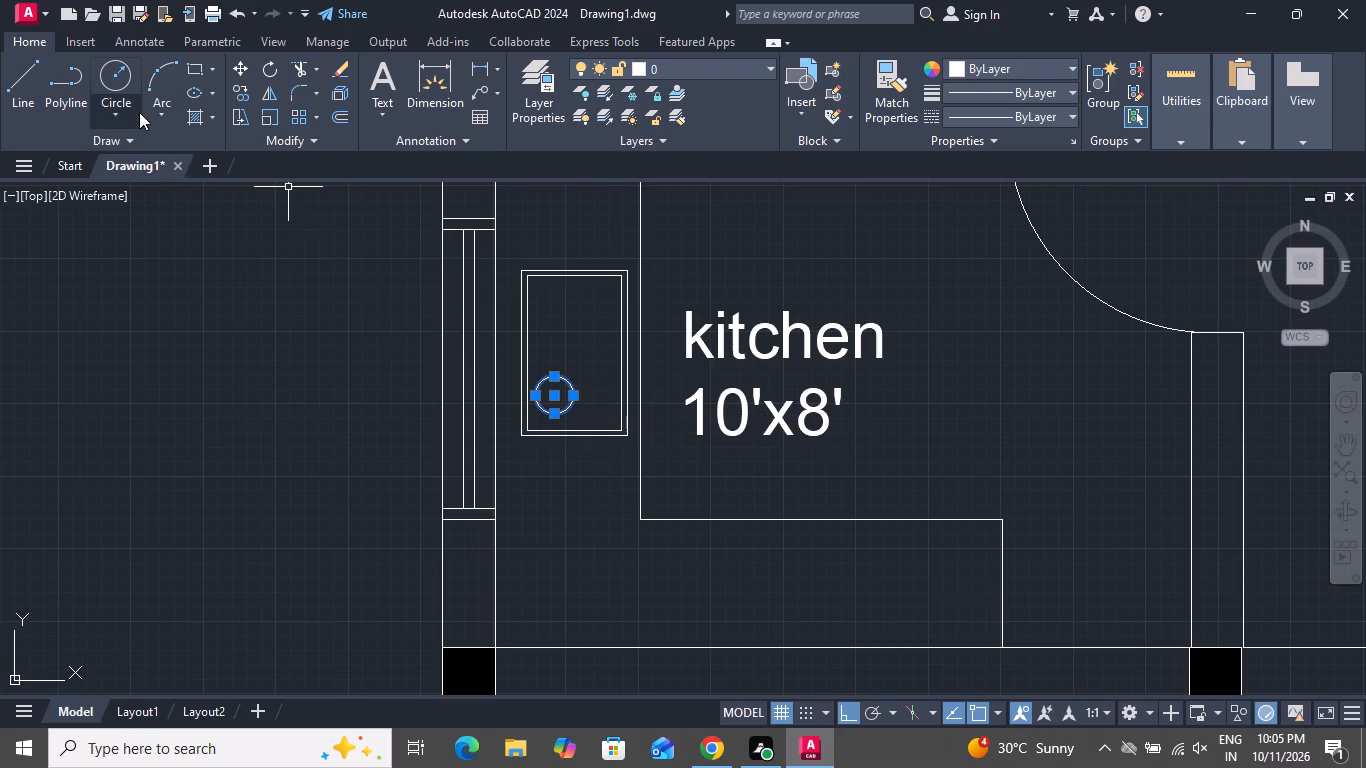
click(233, 95)
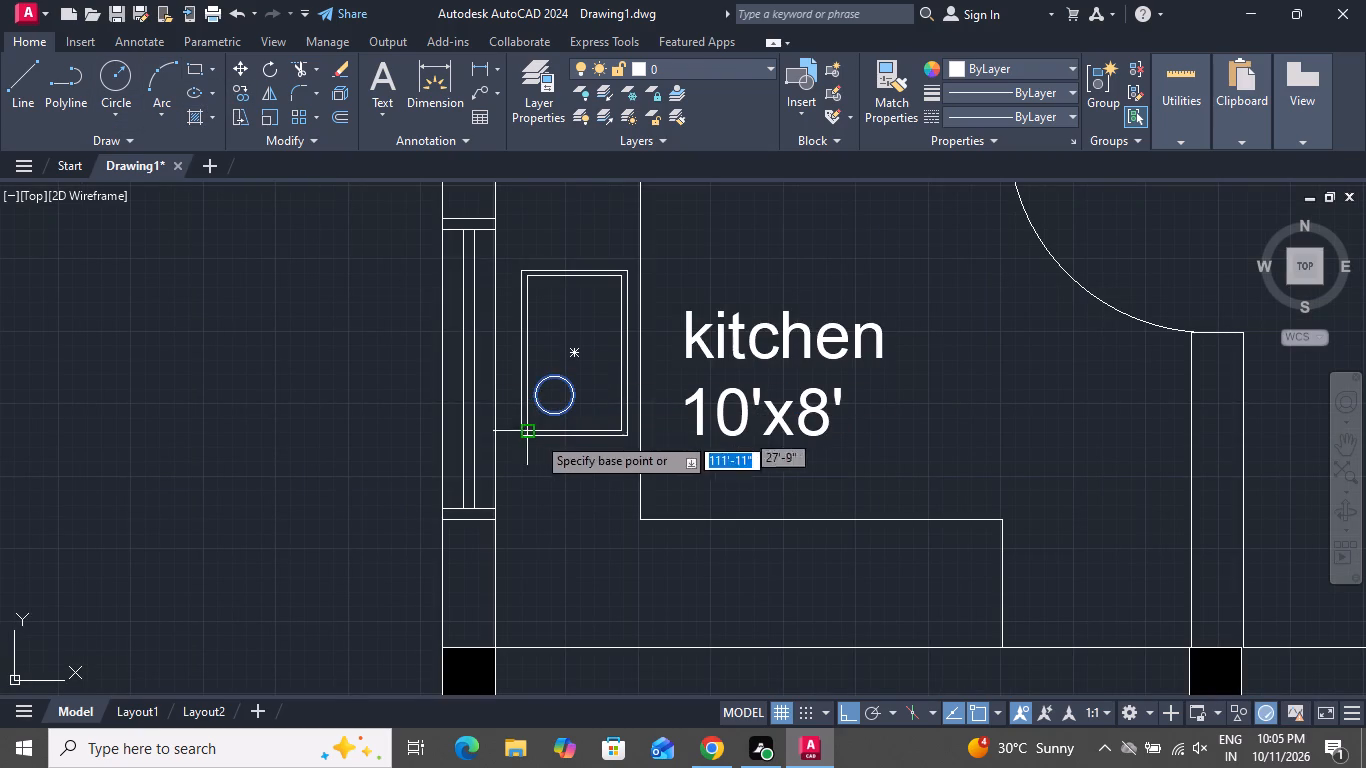
click(553, 386)
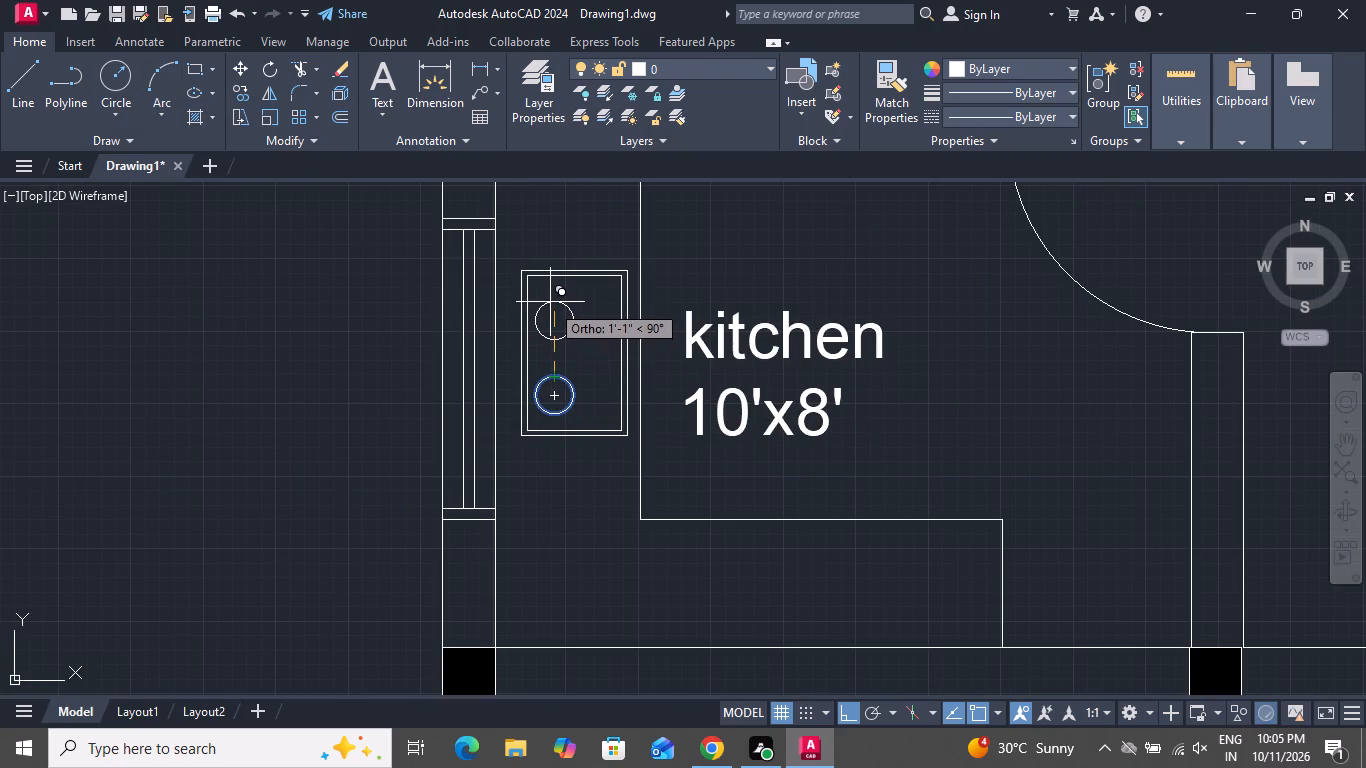
click(550, 301)
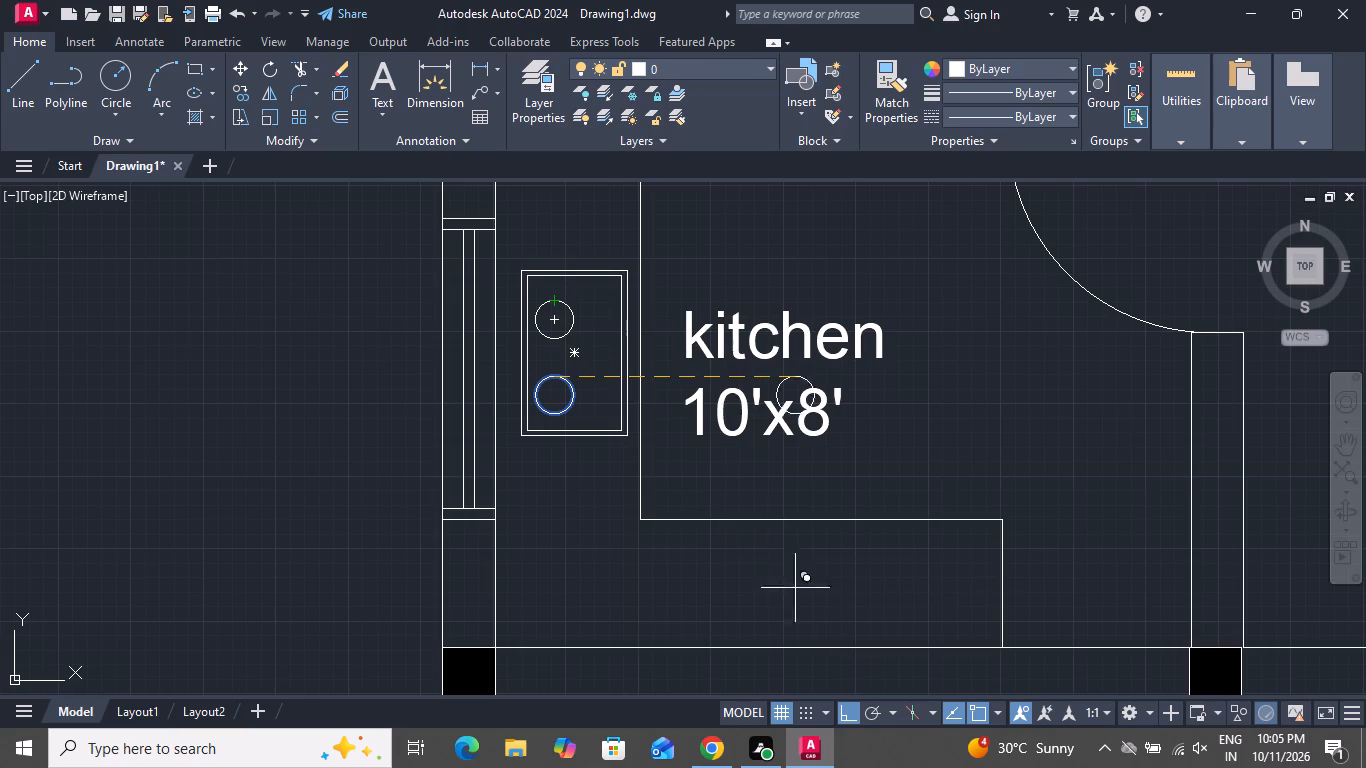
click(846, 705)
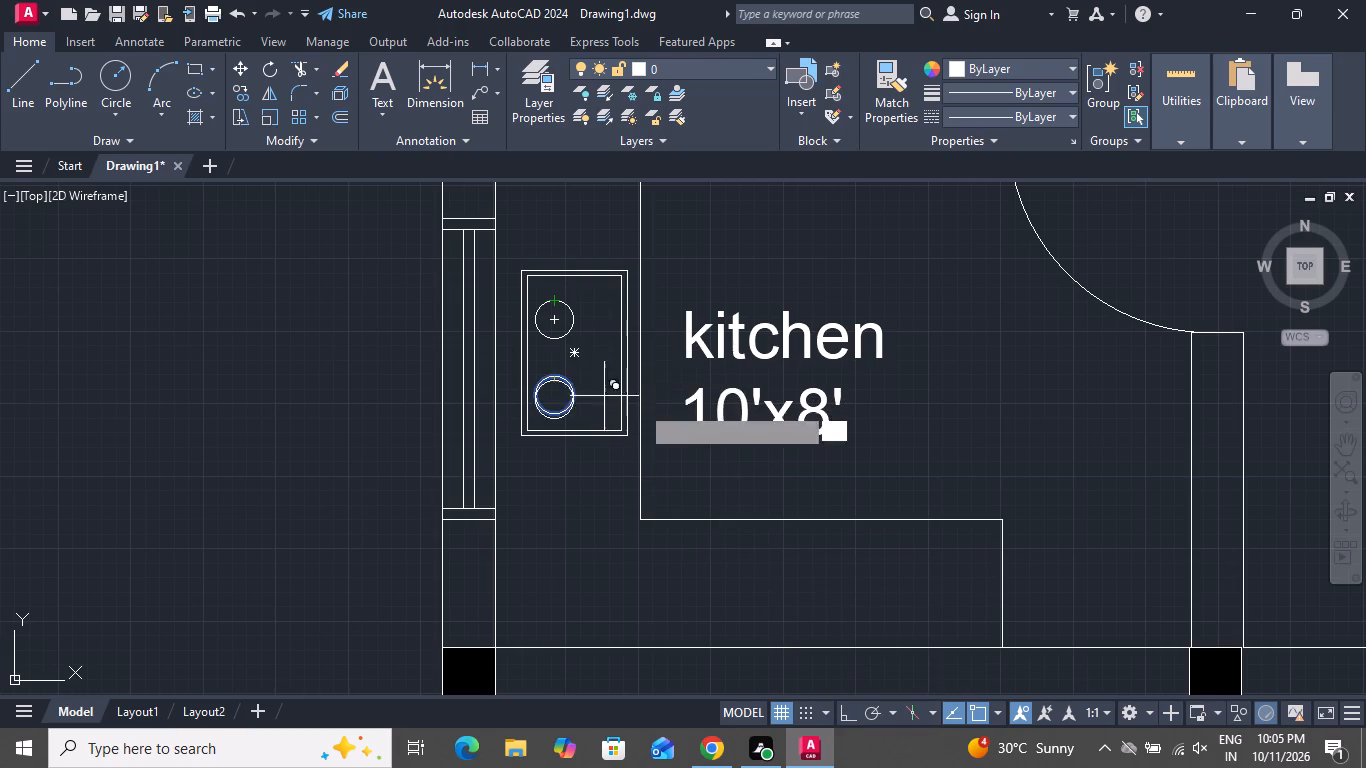
click(604, 339)
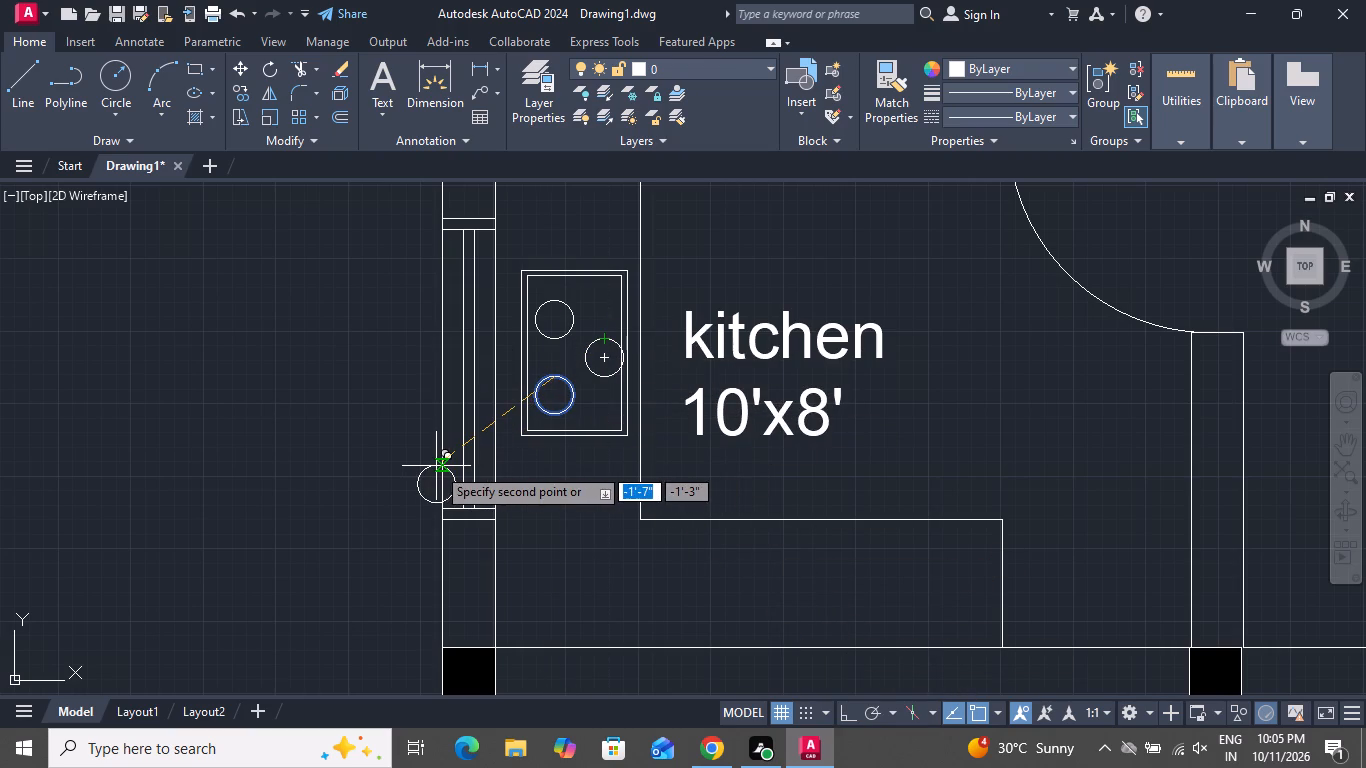
right_click(436, 466)
click(539, 505)
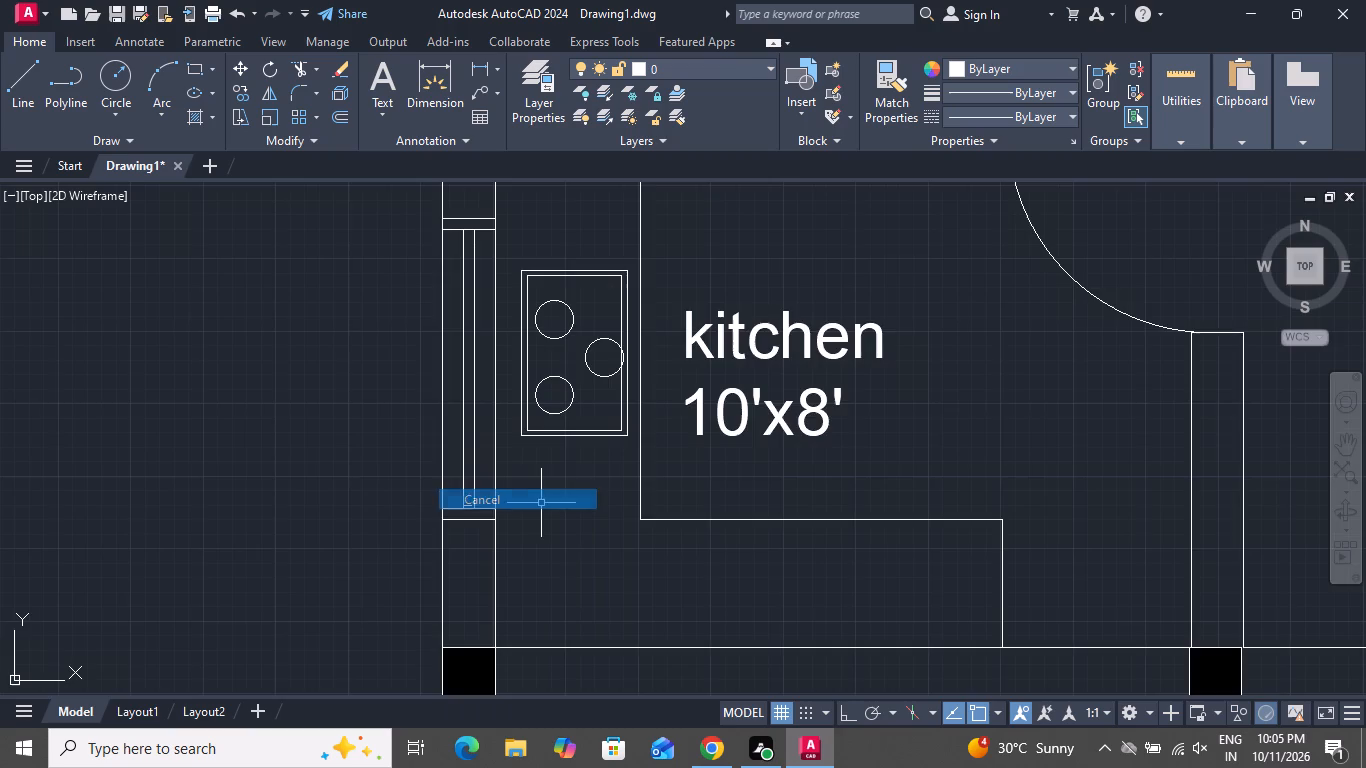
Draw a knob rectangle about 1" square between the stove's inner and outer right edges, beside the upper burner.
scroll(559, 490, down, 1)
scroll(560, 490, up, 1)
scroll(562, 490, down, 2)
scroll(572, 445, up, 2)
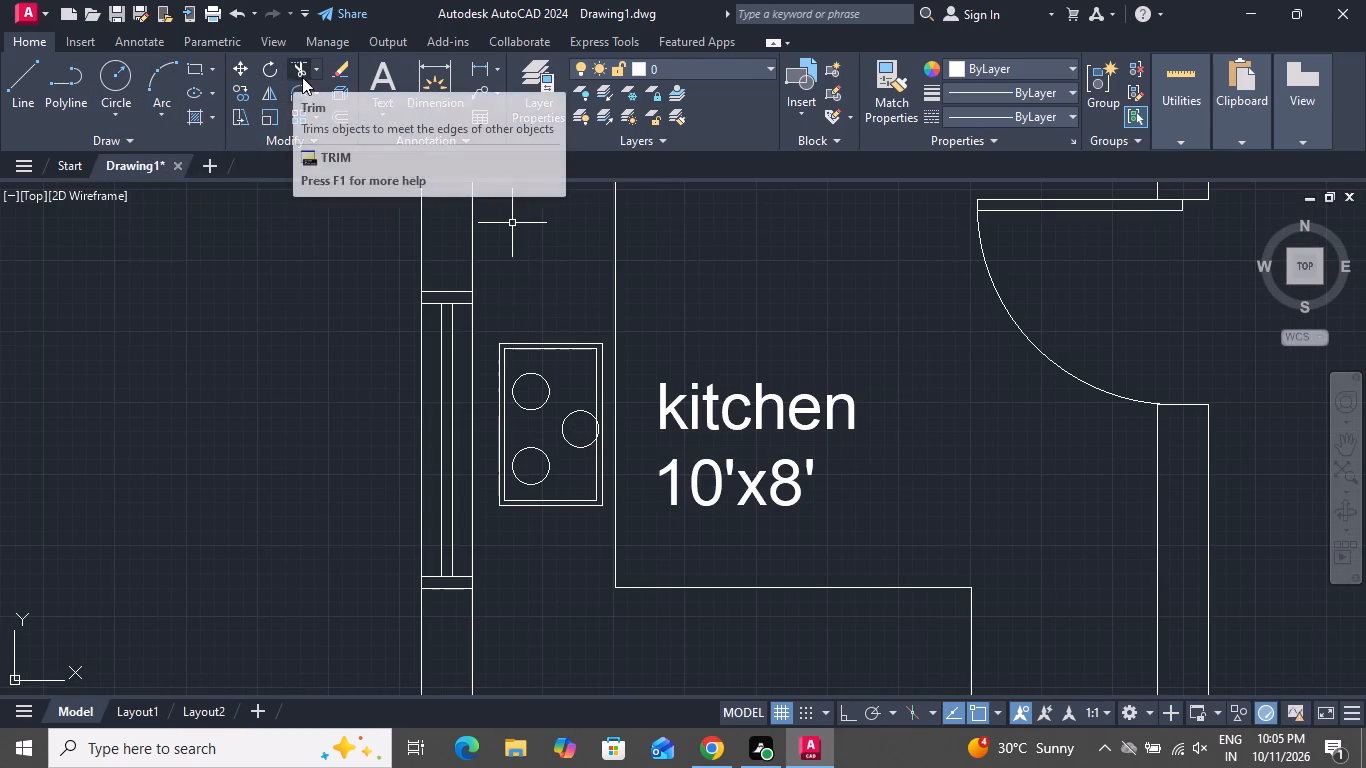
click(200, 65)
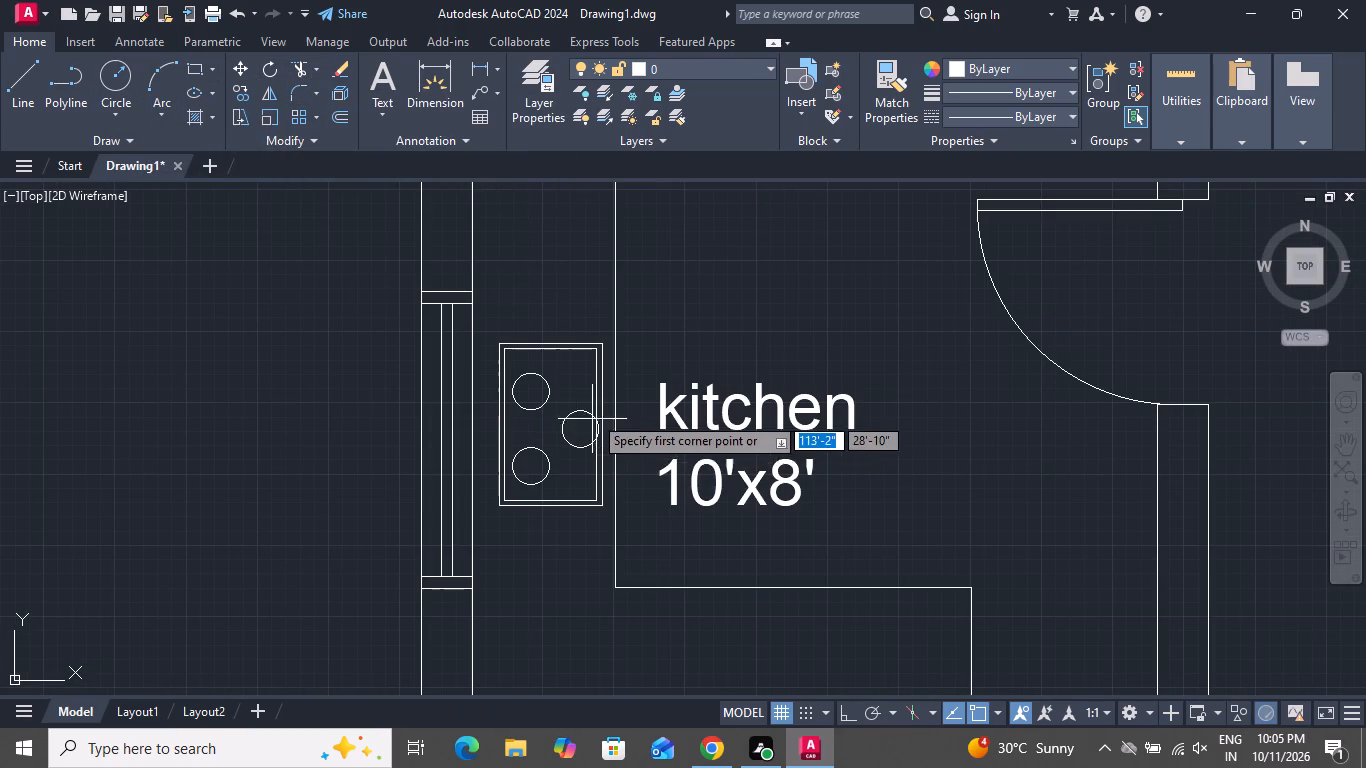
scroll(595, 391, down, 1)
scroll(599, 389, up, 4)
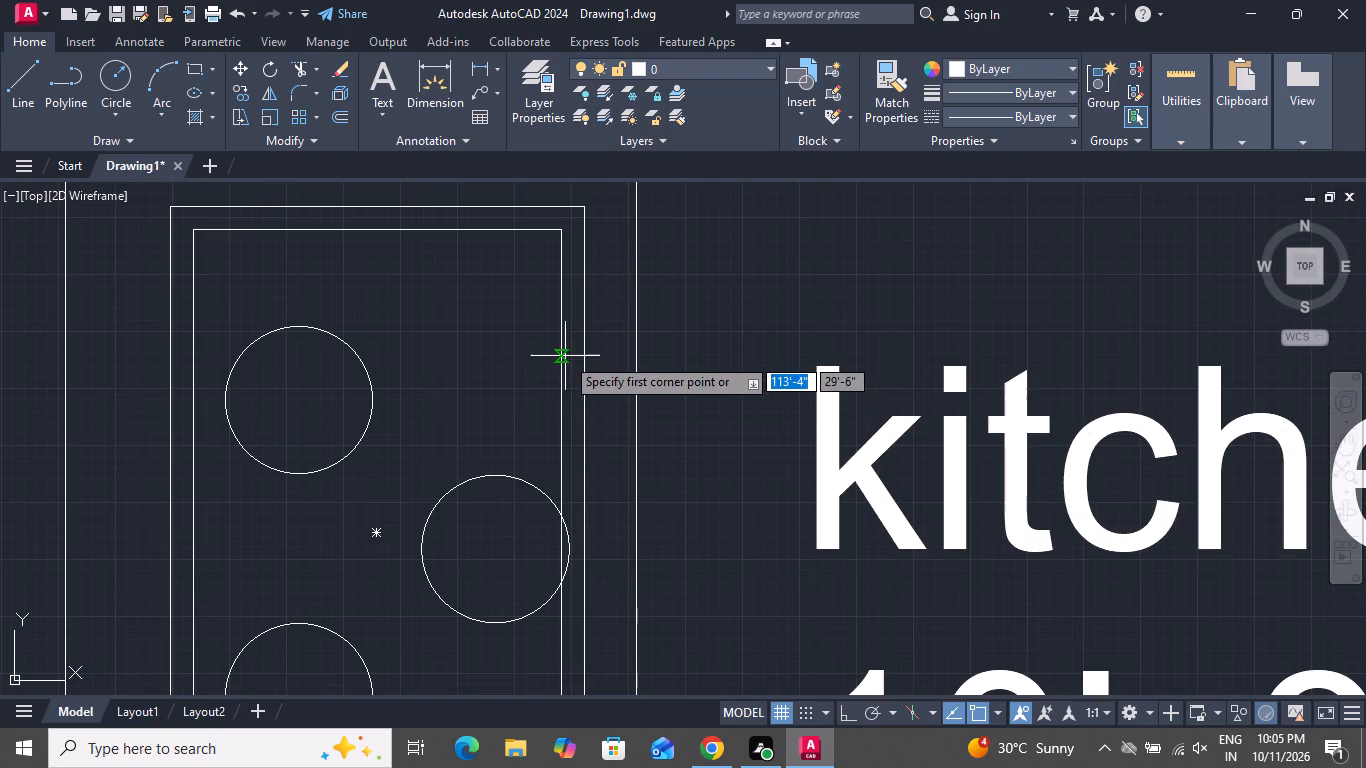
click(571, 345)
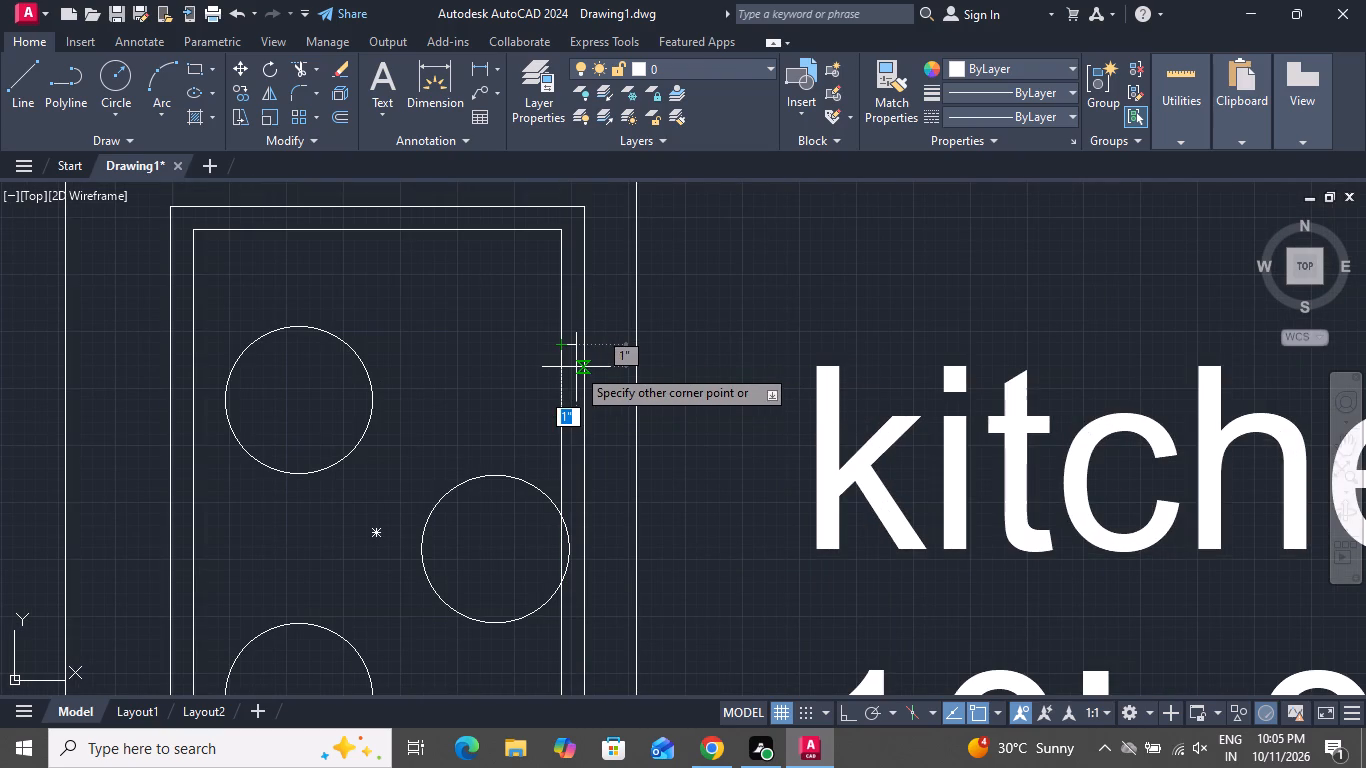
click(576, 367)
Draw a second knob rectangle about 1" wide between the stove's inner and outer right edges, beside the lower burner.
scroll(587, 421, down, 1)
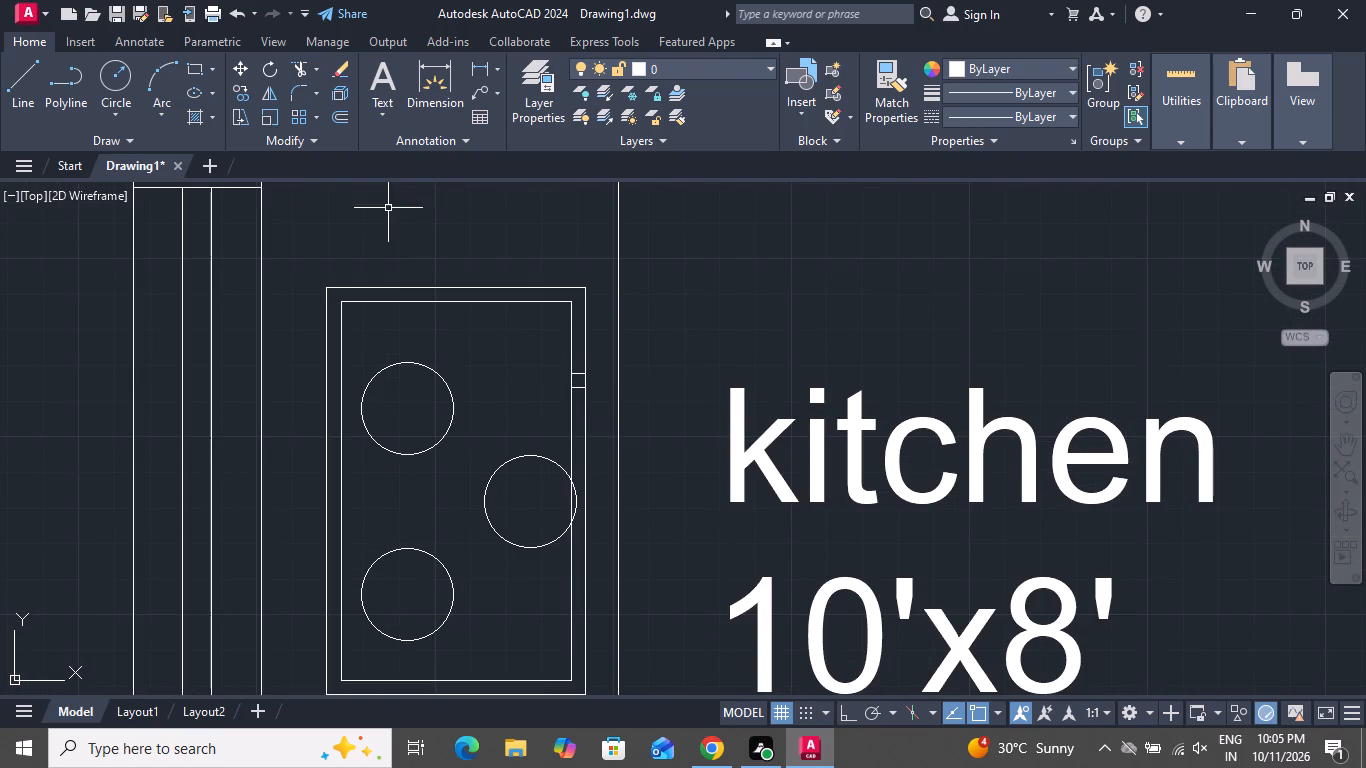
click(199, 65)
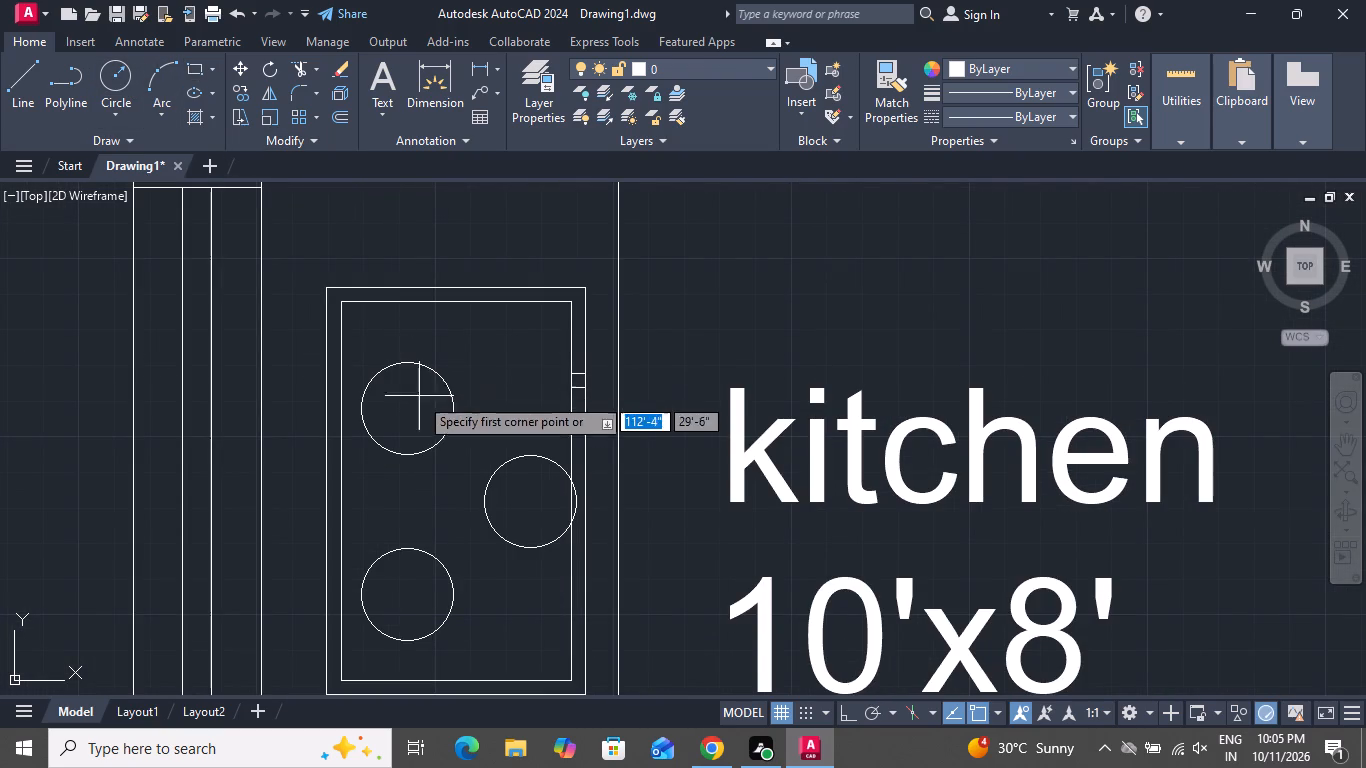
scroll(652, 654, up, 1)
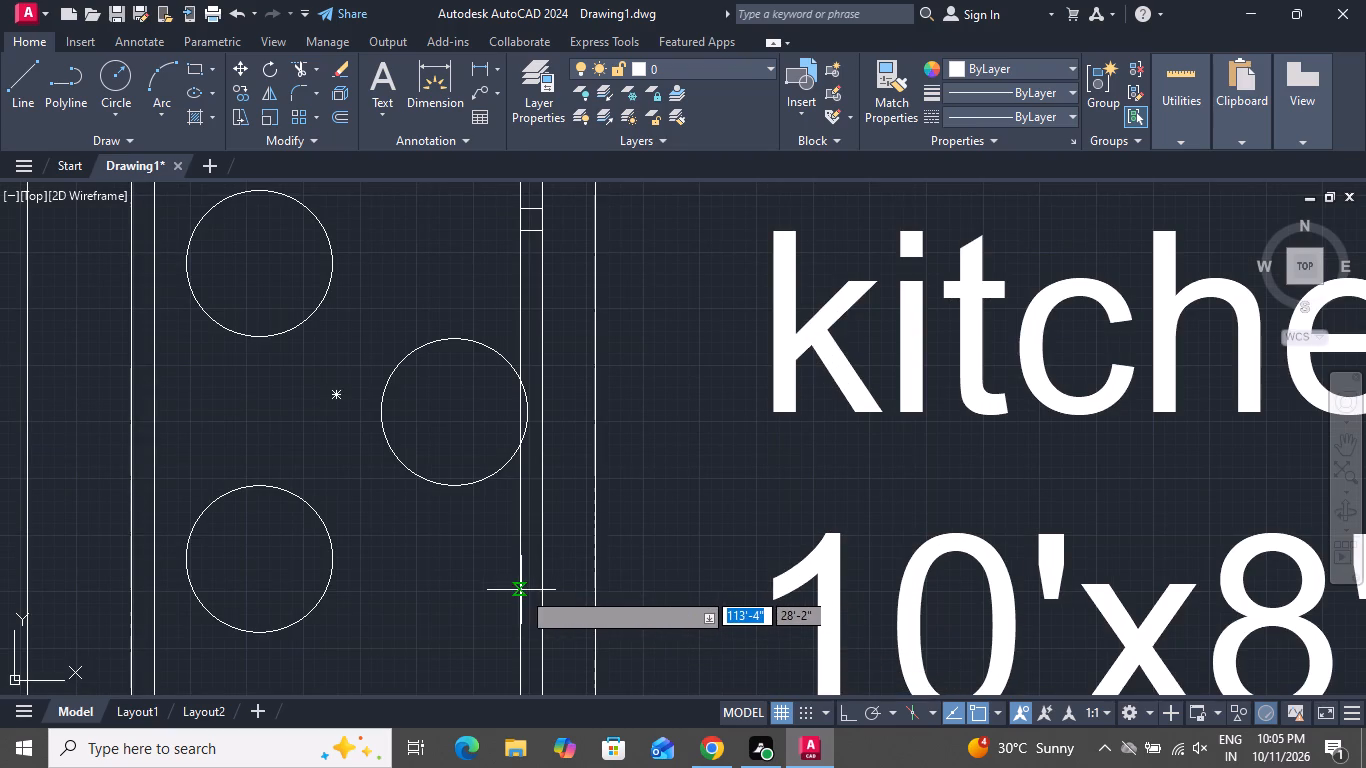
click(521, 590)
click(544, 608)
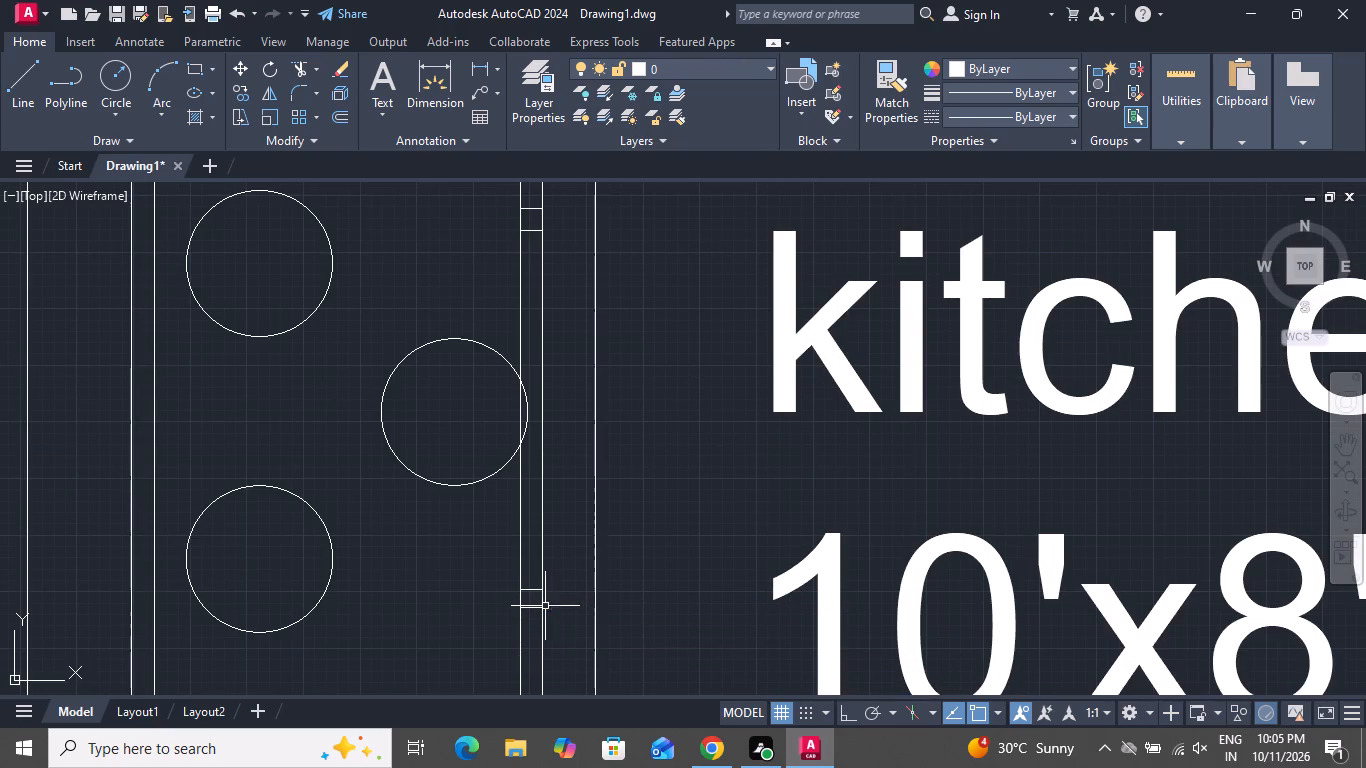
Move the middle burner circle about 2.5" to the left, clear of the stove's inner right edge.
click(485, 478)
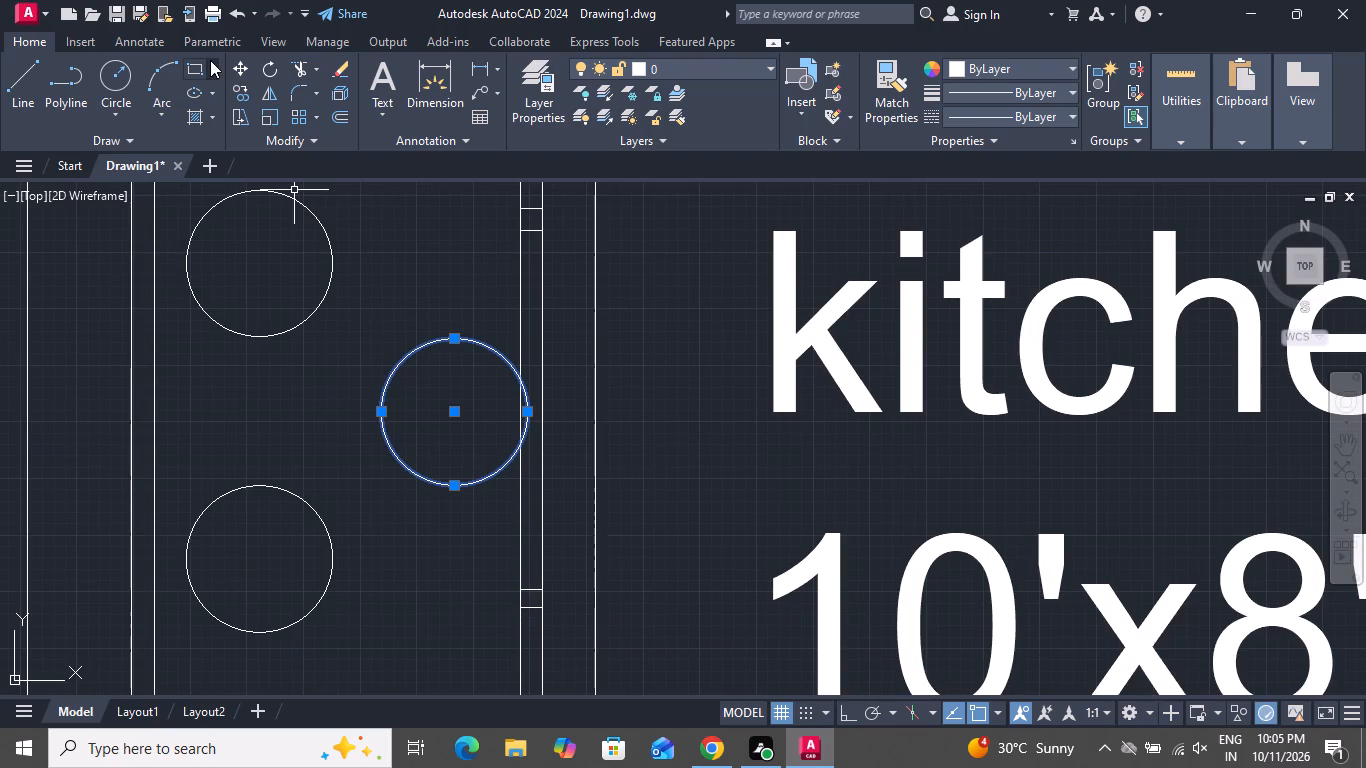
click(230, 68)
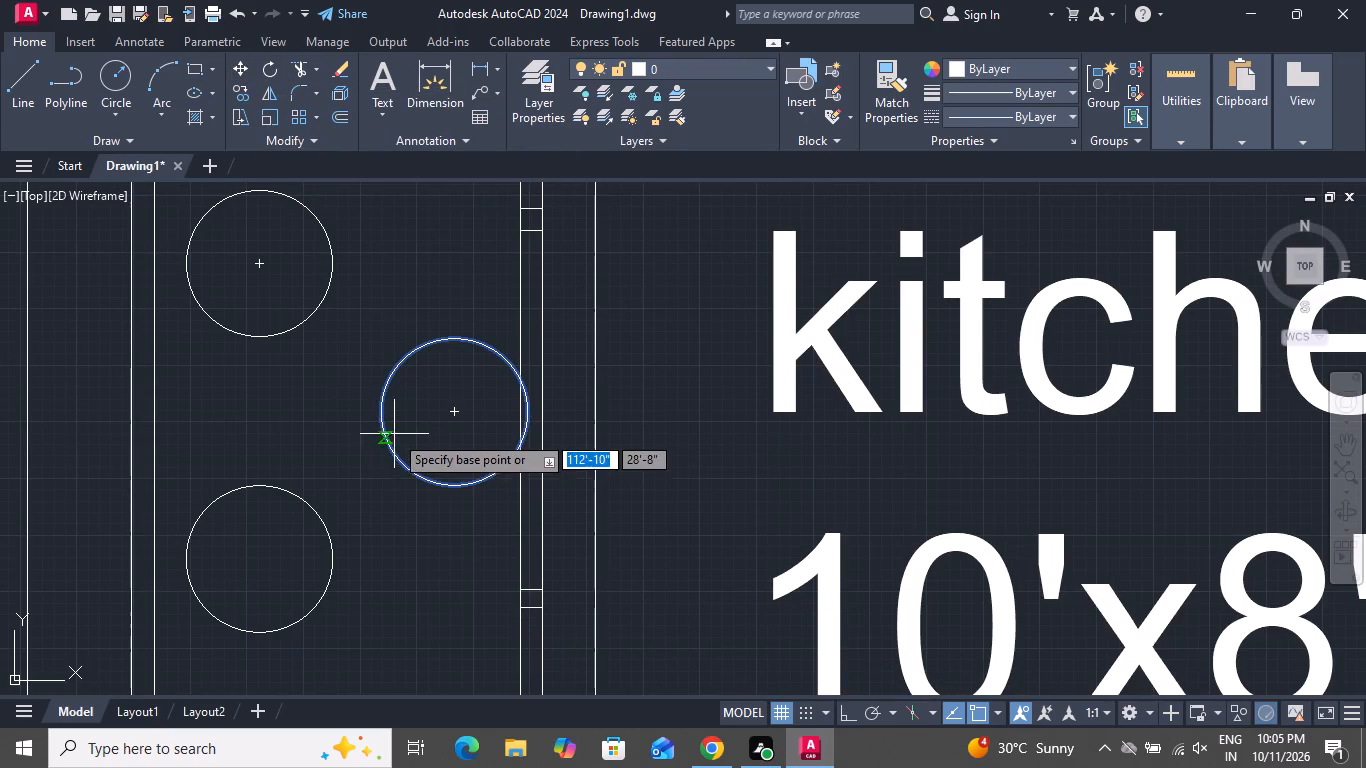
click(385, 416)
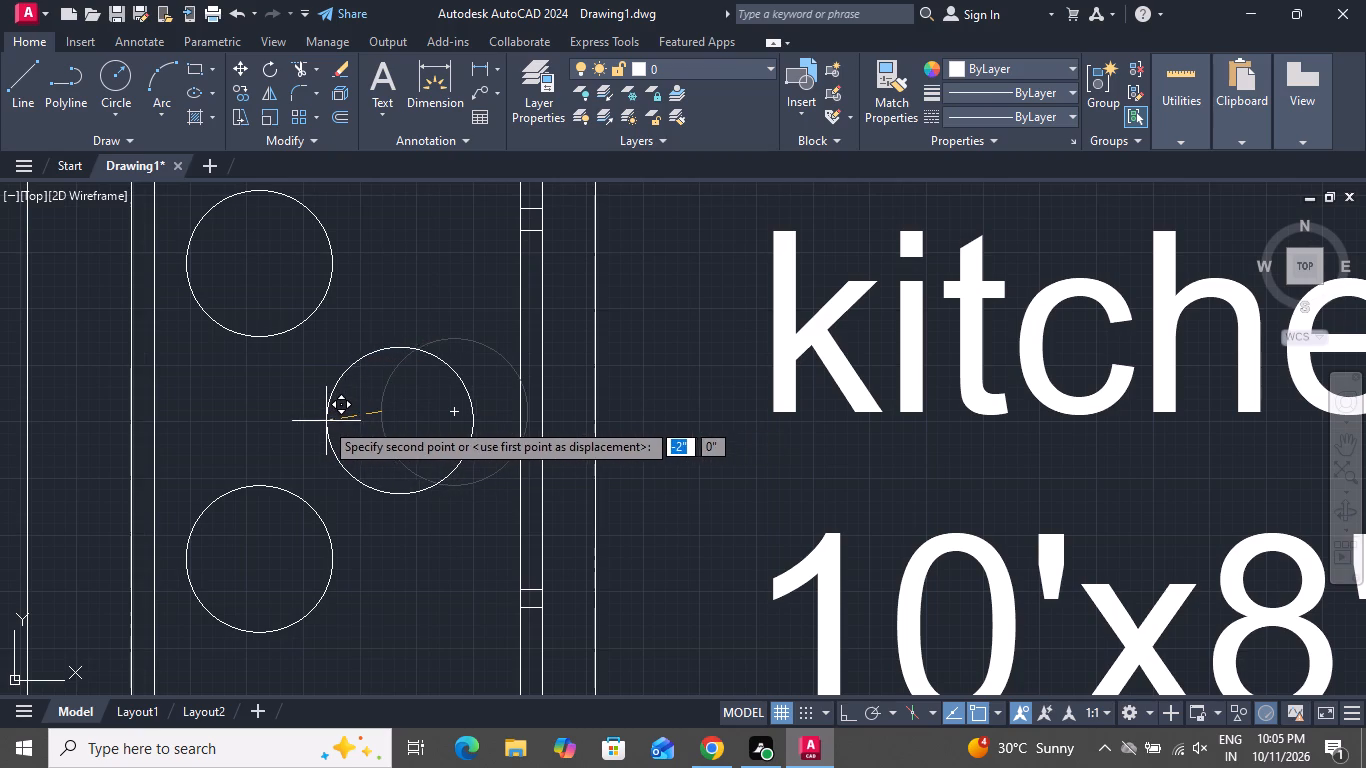
click(322, 418)
Move the kitchen 10'x8' label about 1'-4" to the right and 1'-4" up, away from the counter edge.
scroll(339, 511, down, 2)
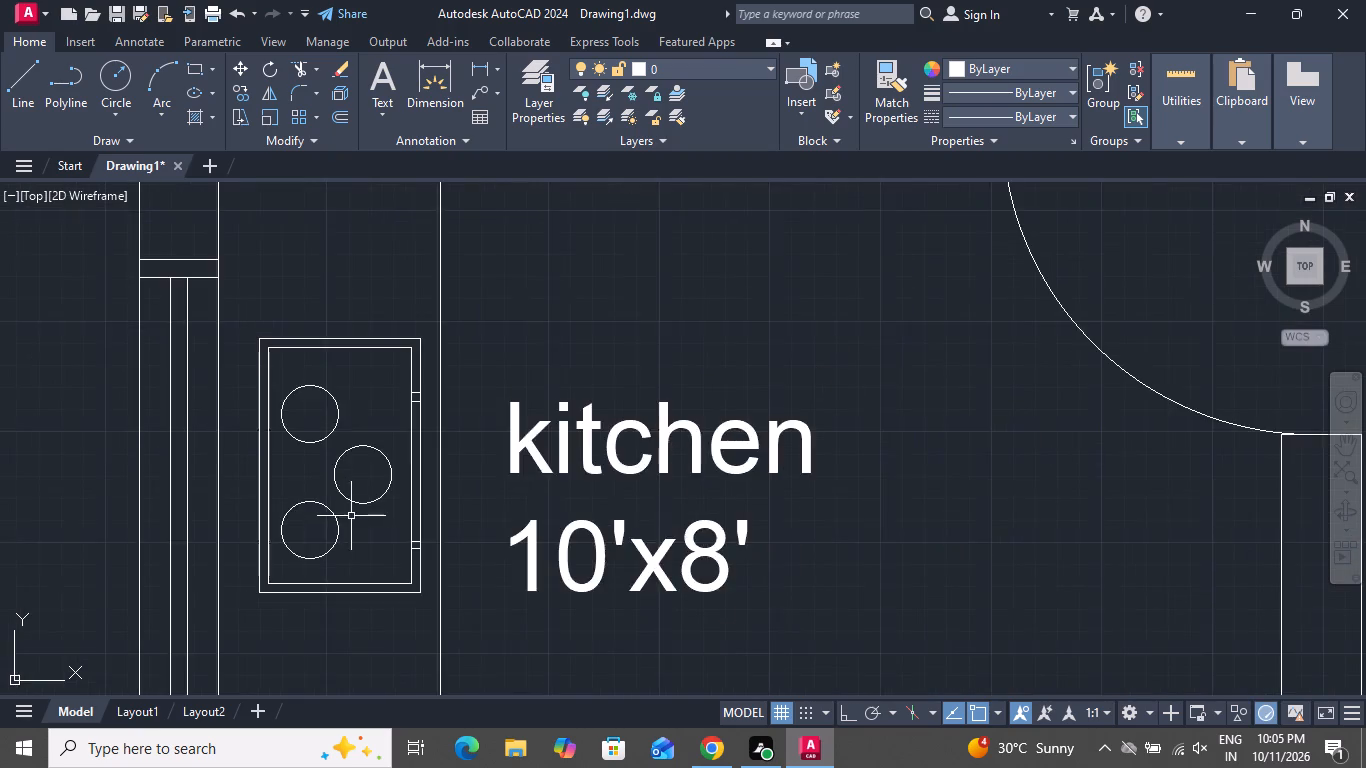
scroll(351, 516, down, 3)
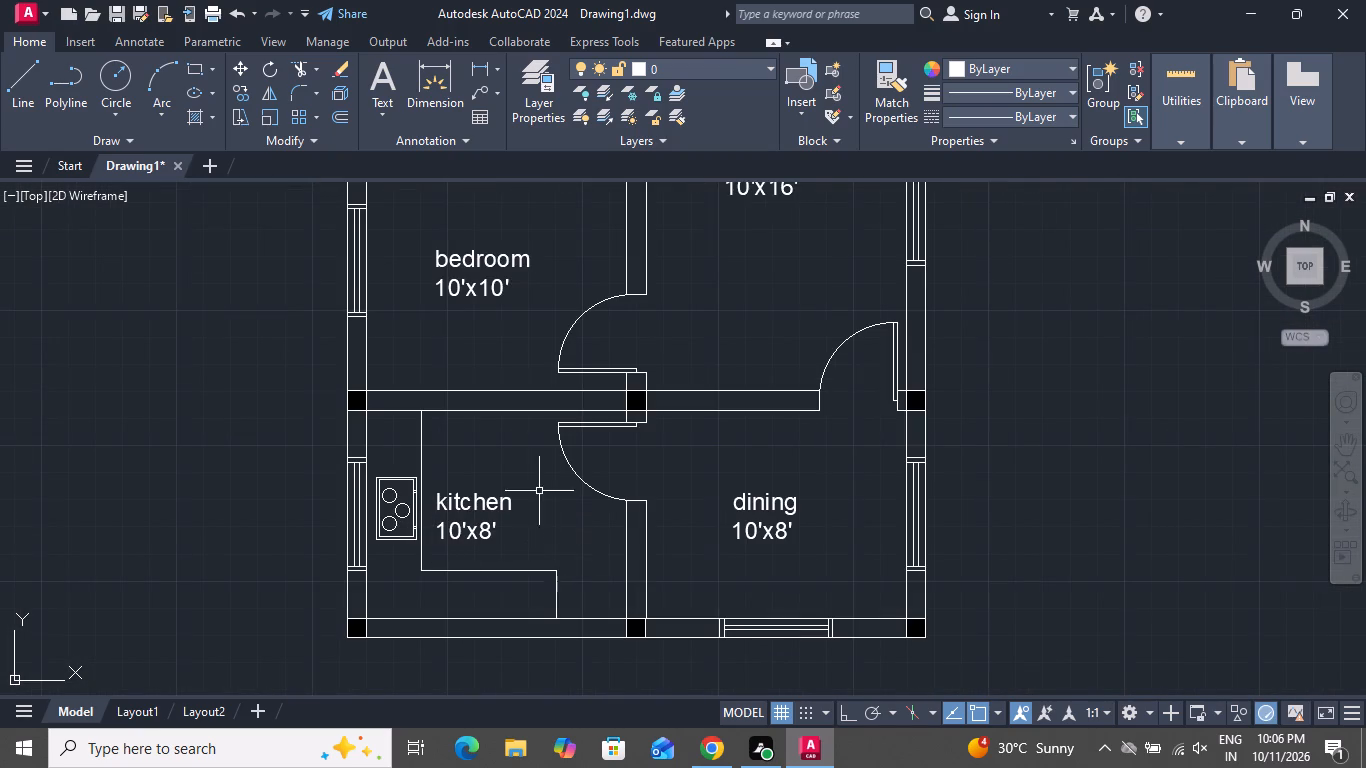
click(535, 482)
click(448, 534)
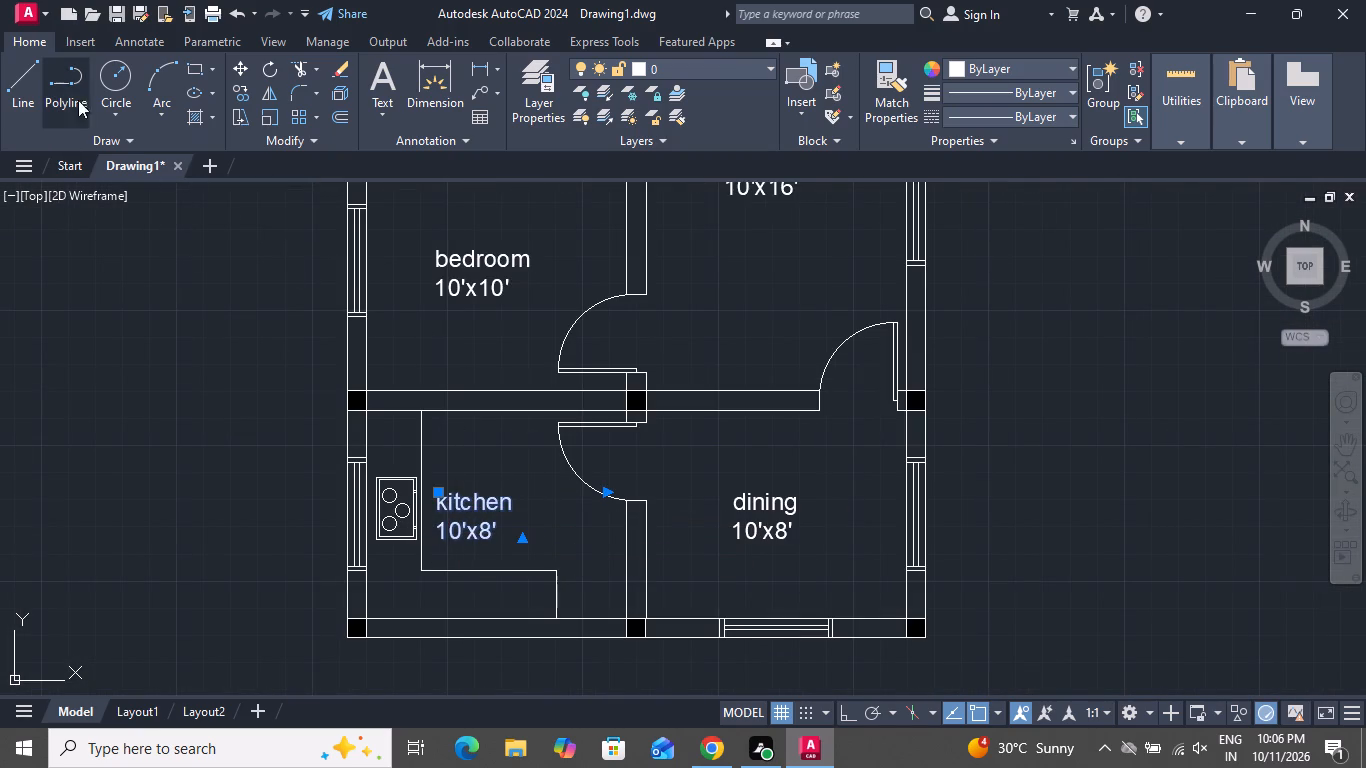
click(251, 71)
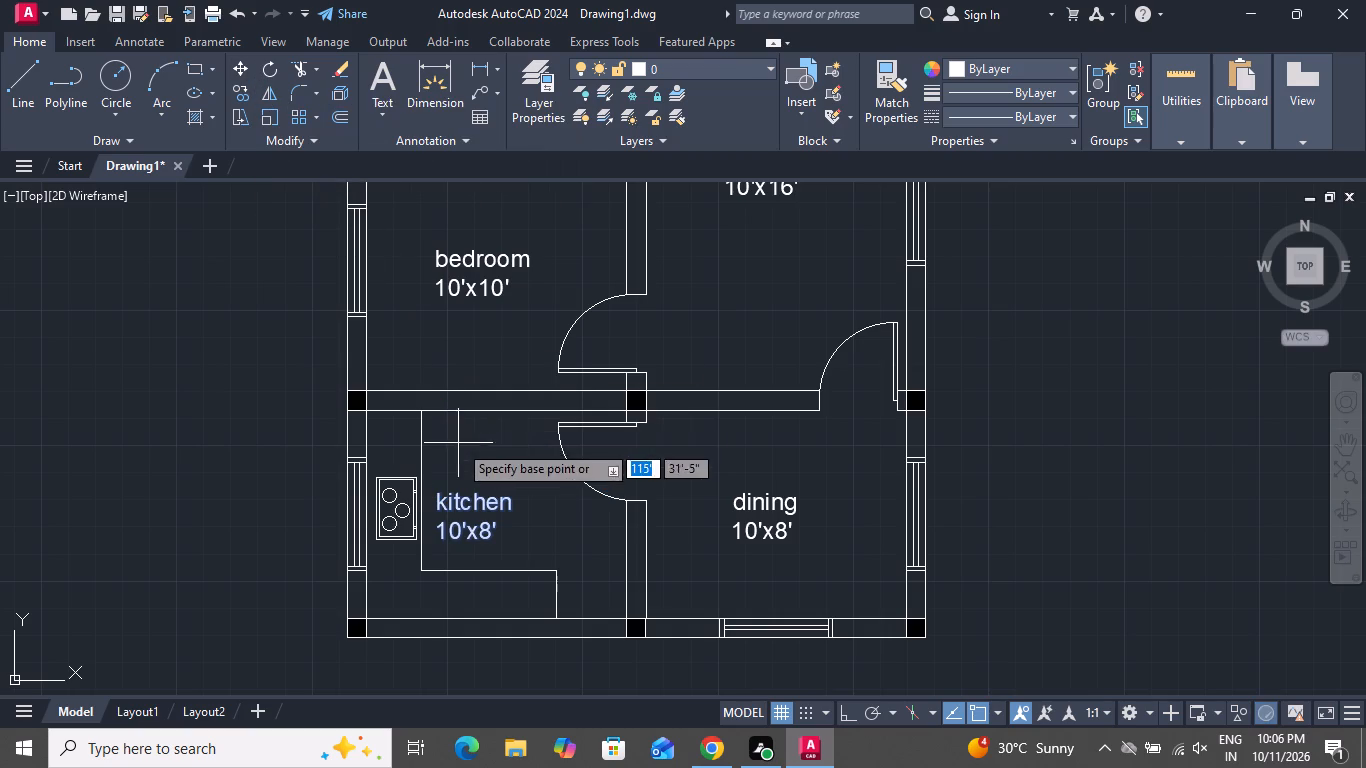
click(459, 522)
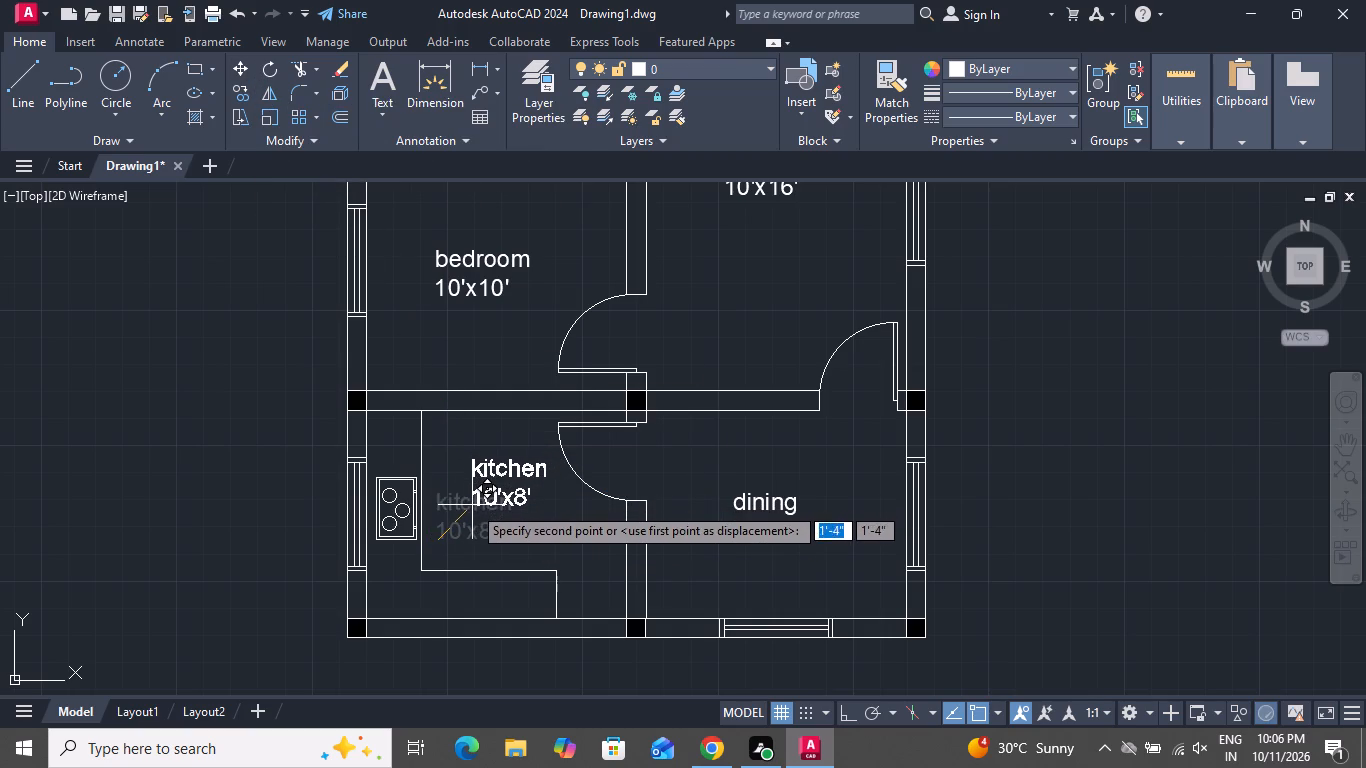
click(472, 505)
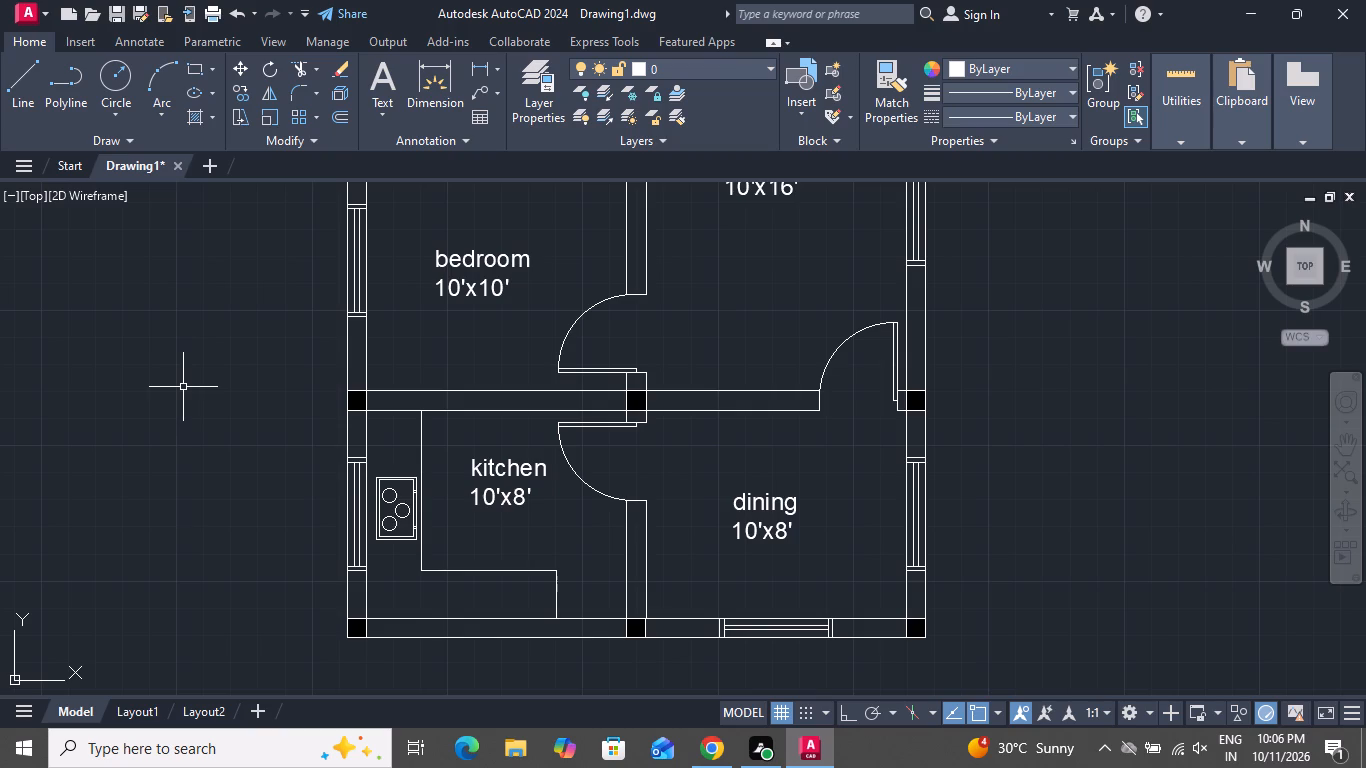
Draw a concentric inner circle of about 1.5" radius in each of the stove's three burners.
click(119, 83)
scroll(415, 601, down, 1)
scroll(415, 601, up, 1)
scroll(345, 505, up, 2)
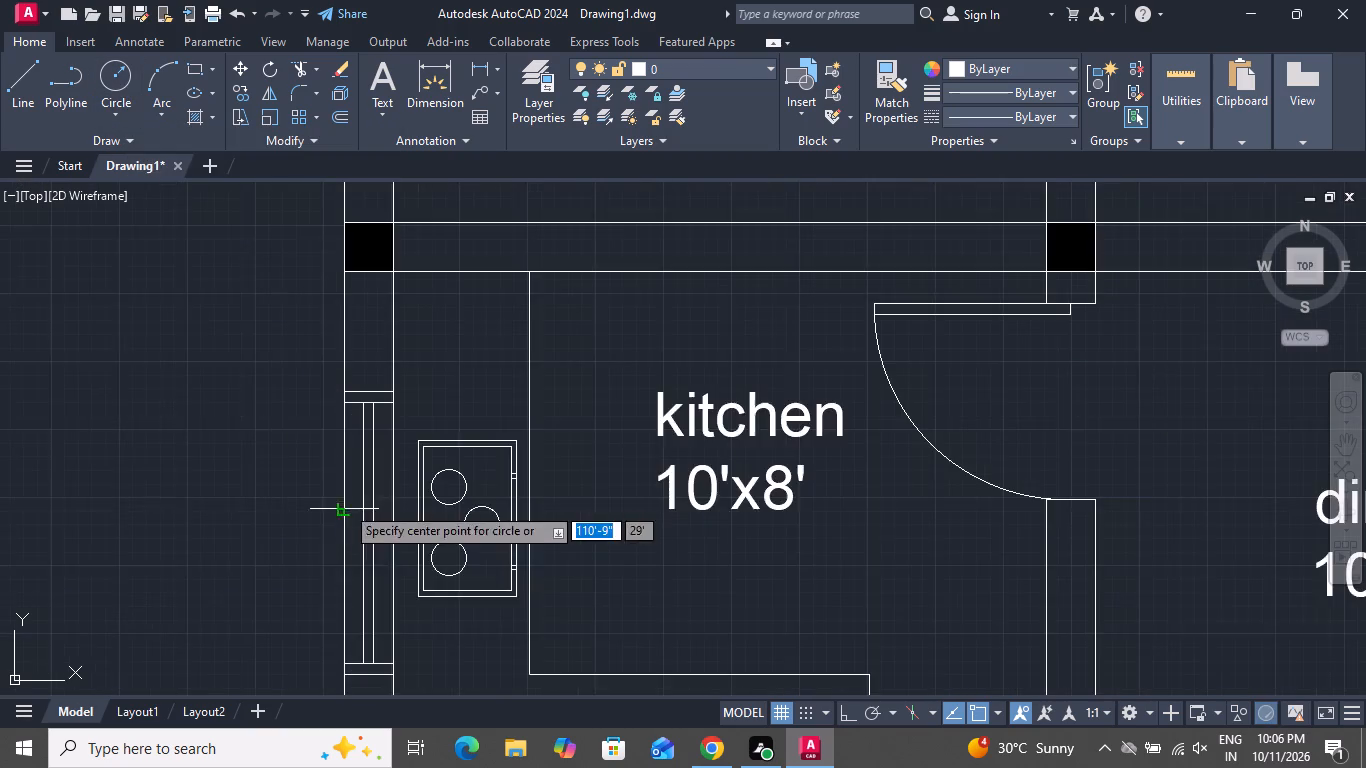
scroll(398, 514, up, 2)
click(514, 446)
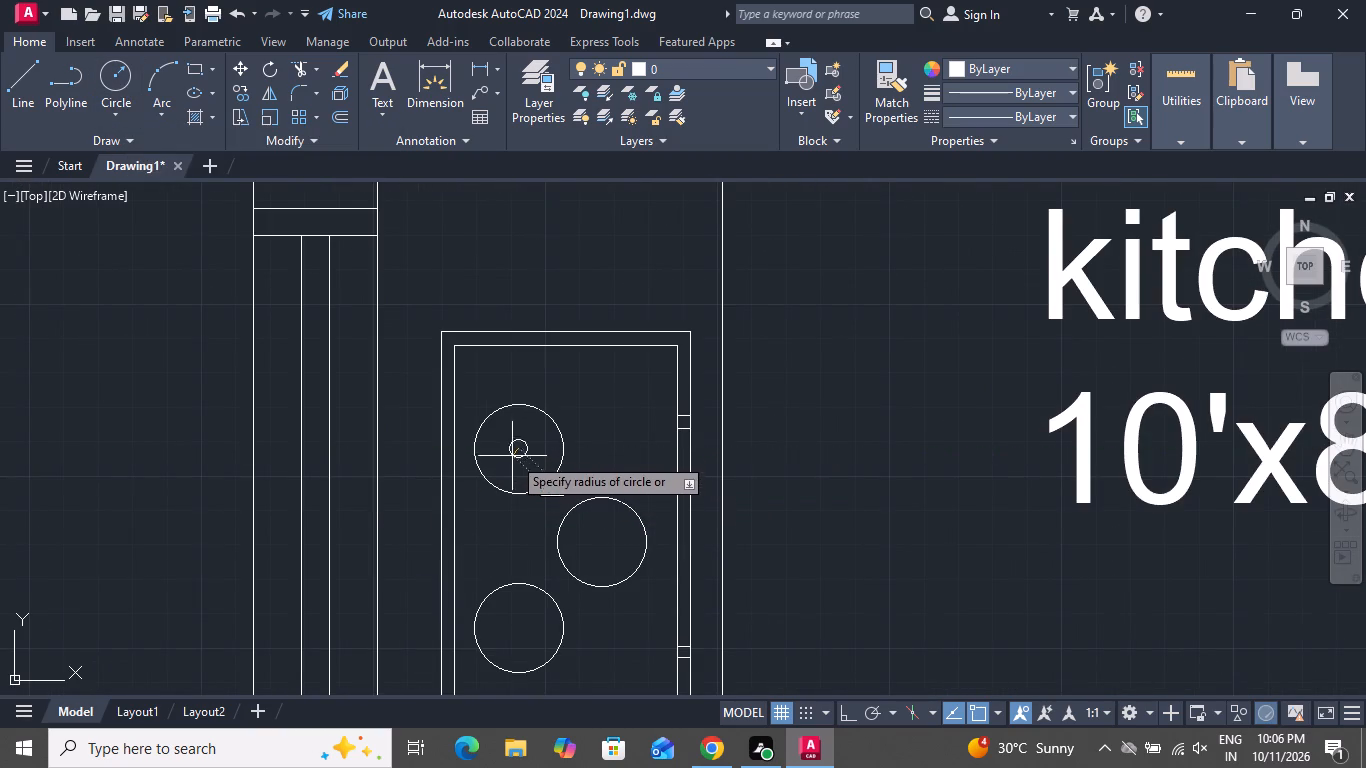
click(508, 466)
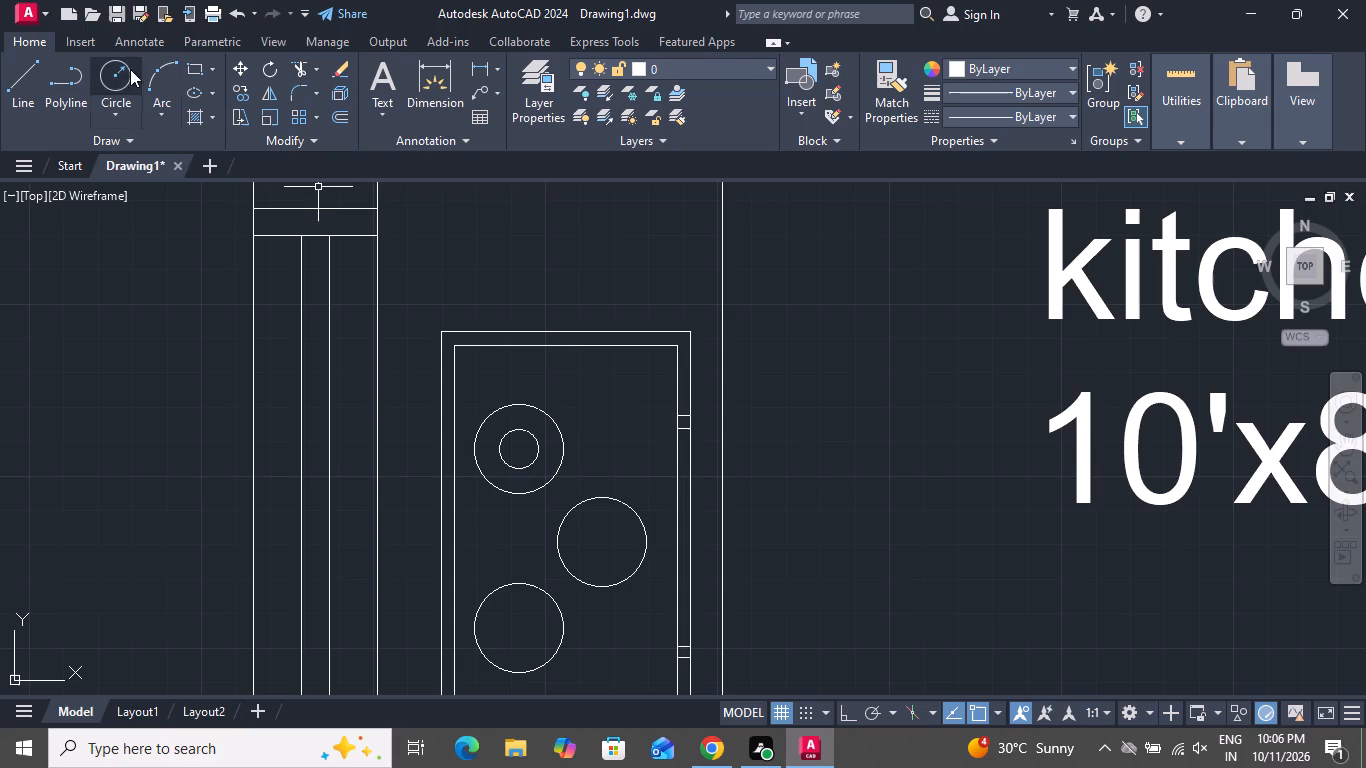
click(119, 67)
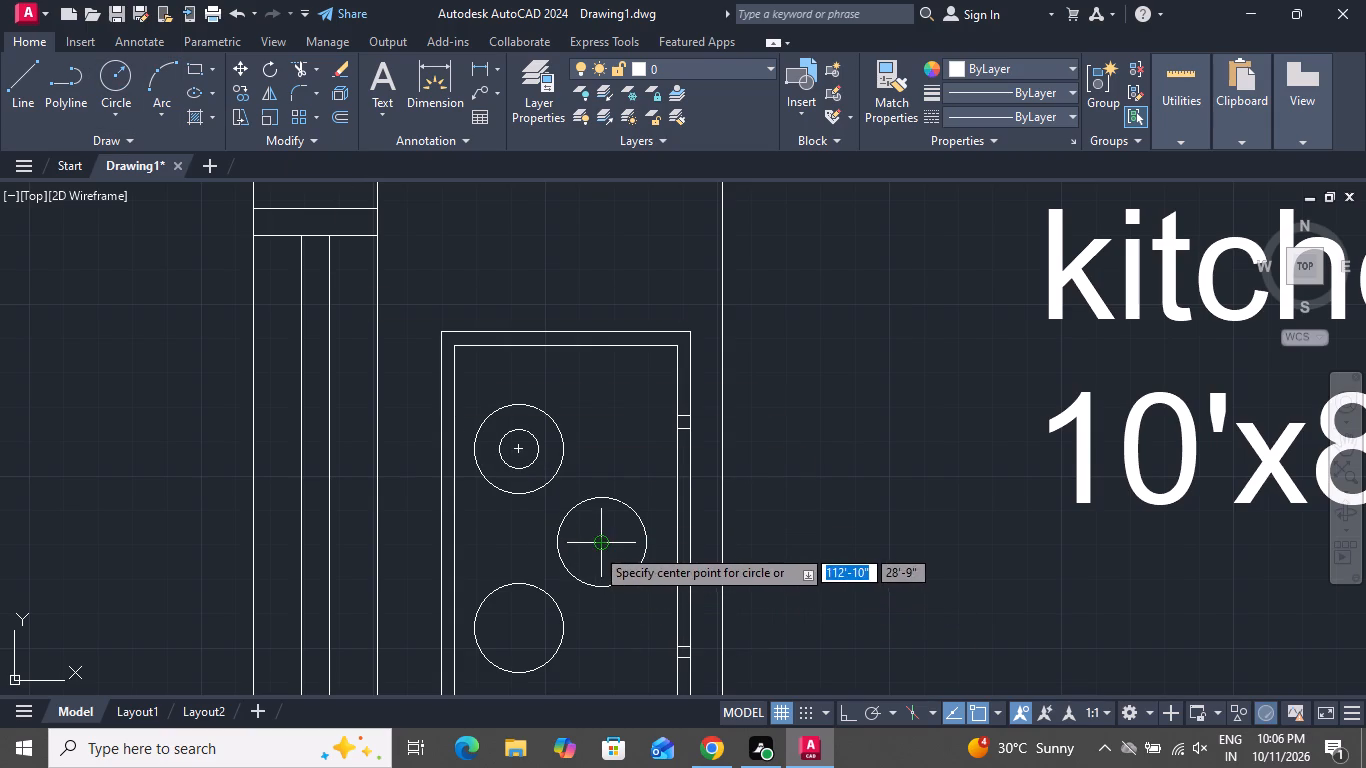
click(595, 547)
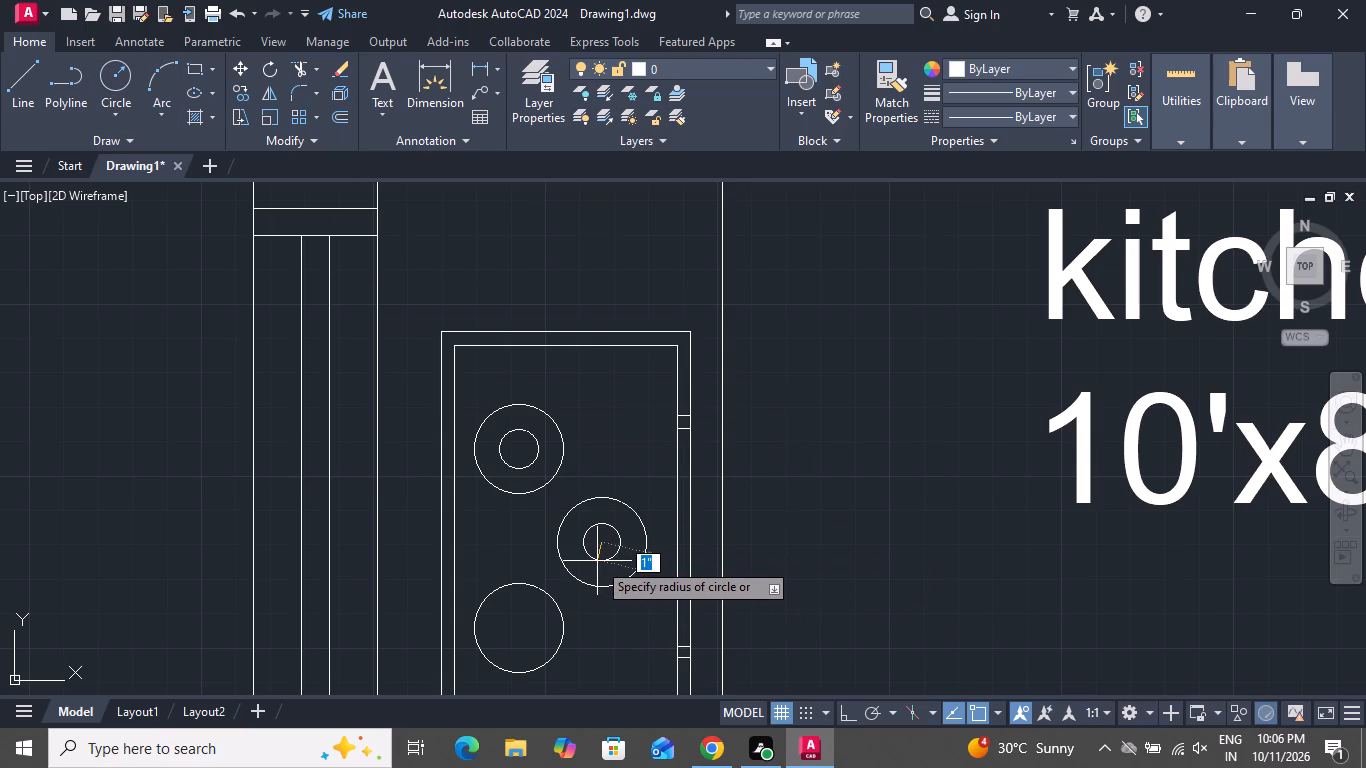
click(597, 564)
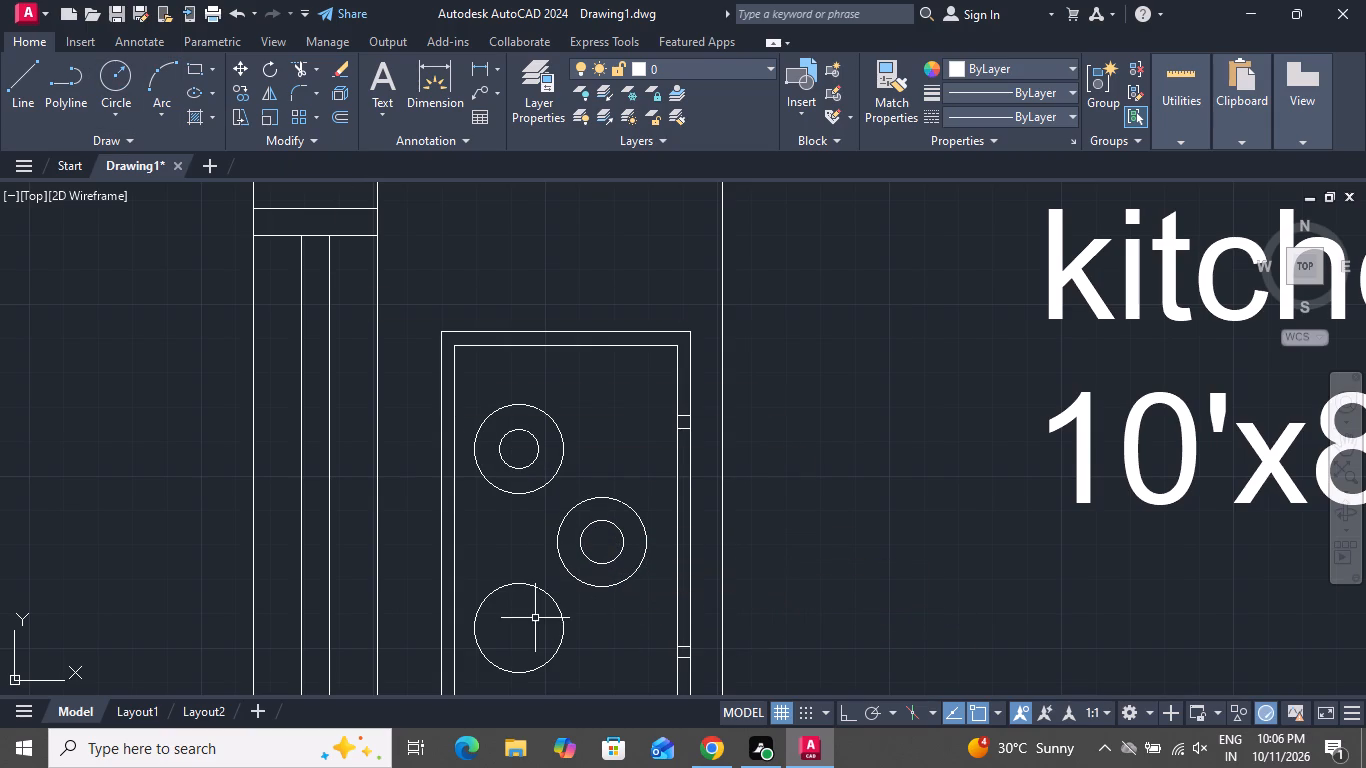
click(117, 81)
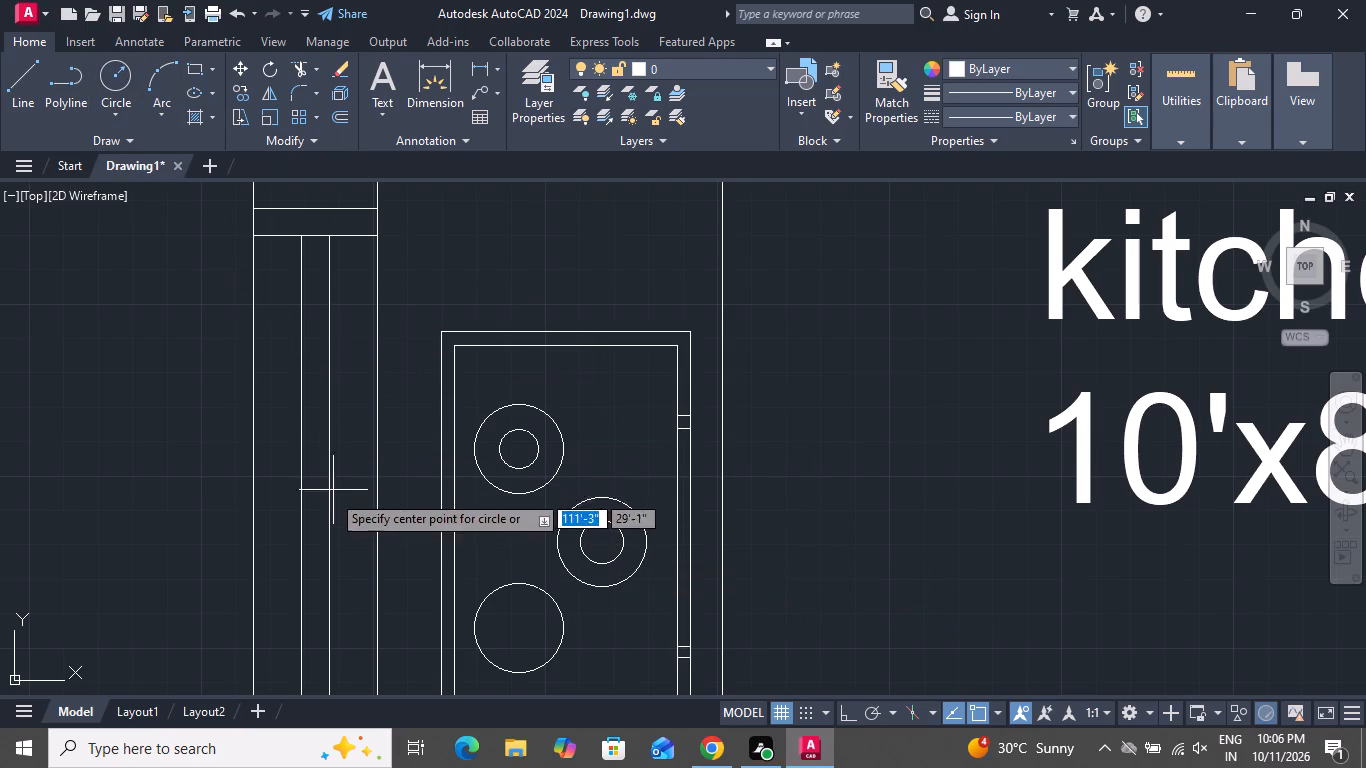
click(512, 629)
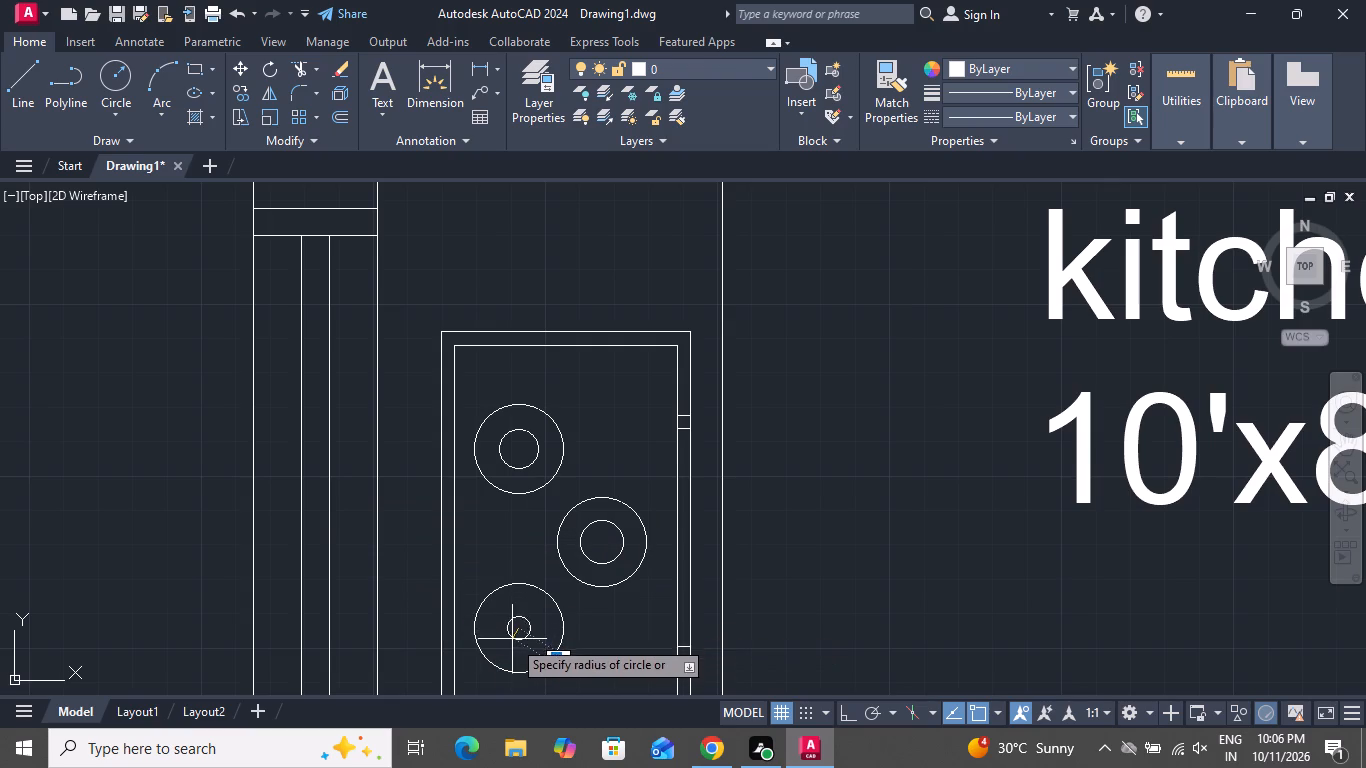
click(512, 650)
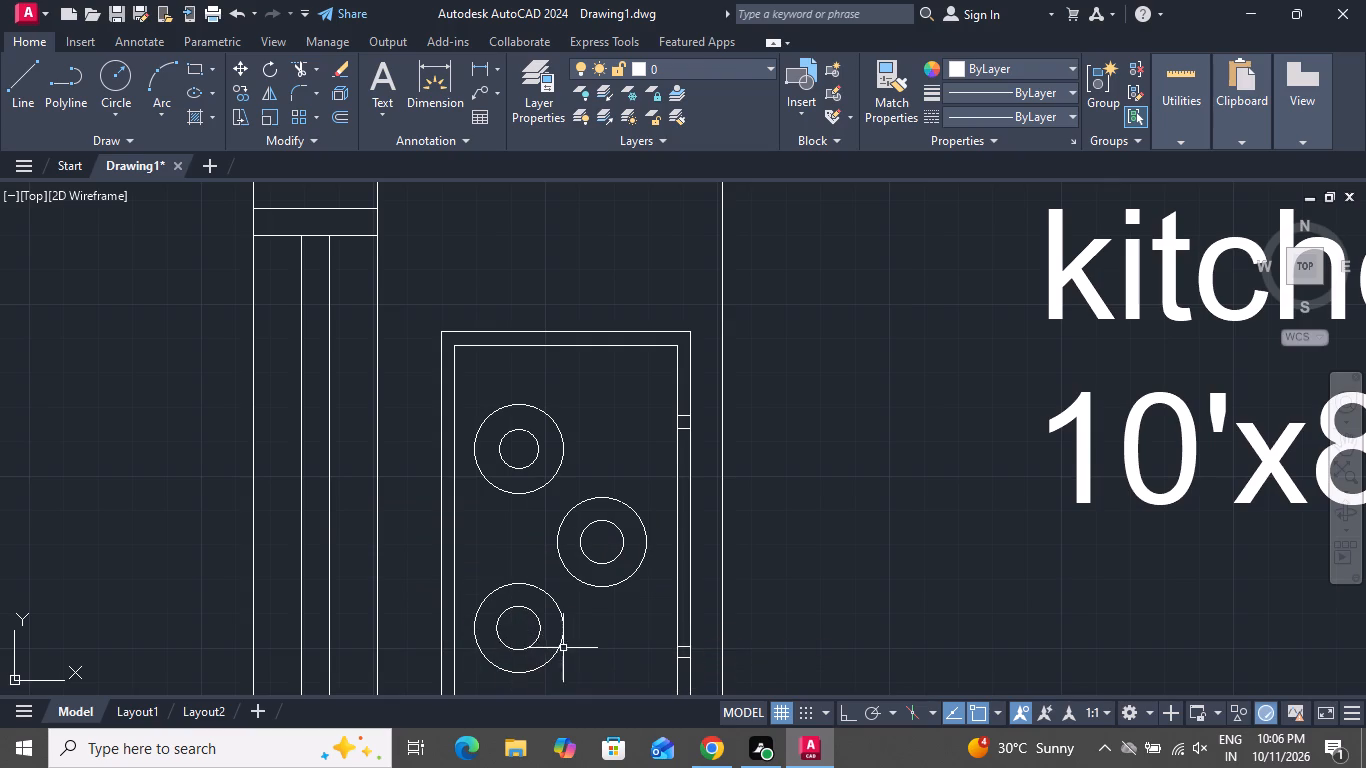
Draw a third, thin knob rectangle about 1" wide between the stove's inner and outer right edges, beside the middle burner.
scroll(575, 644, down, 2)
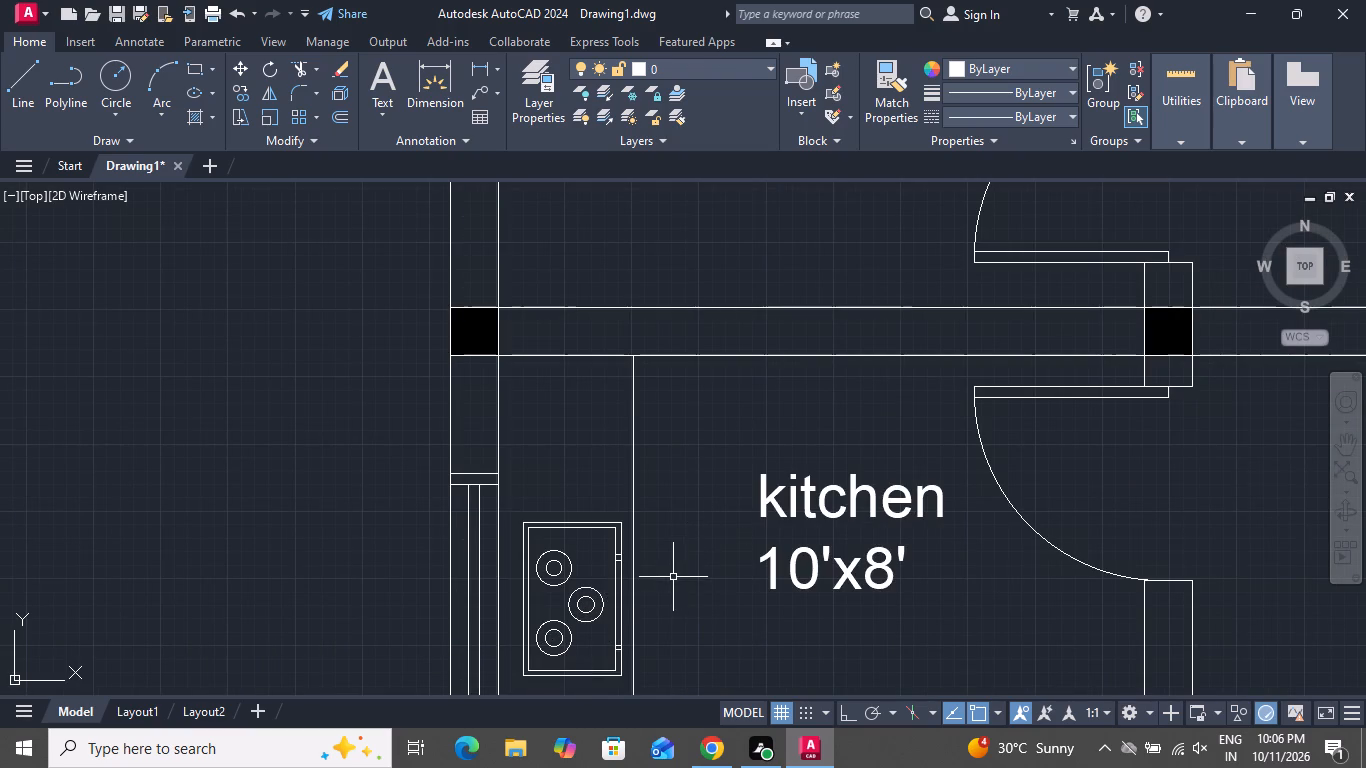
scroll(673, 577, up, 1)
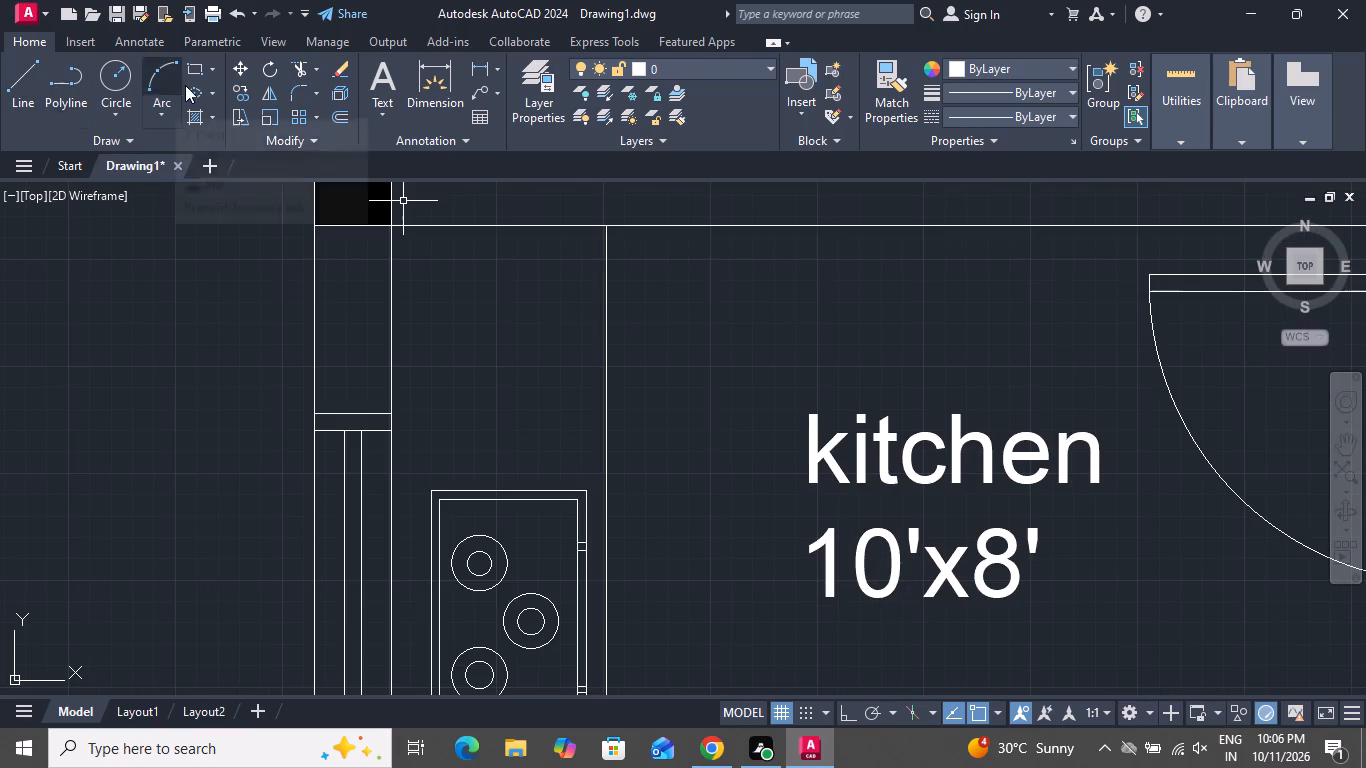
click(196, 76)
scroll(587, 551, down, 1)
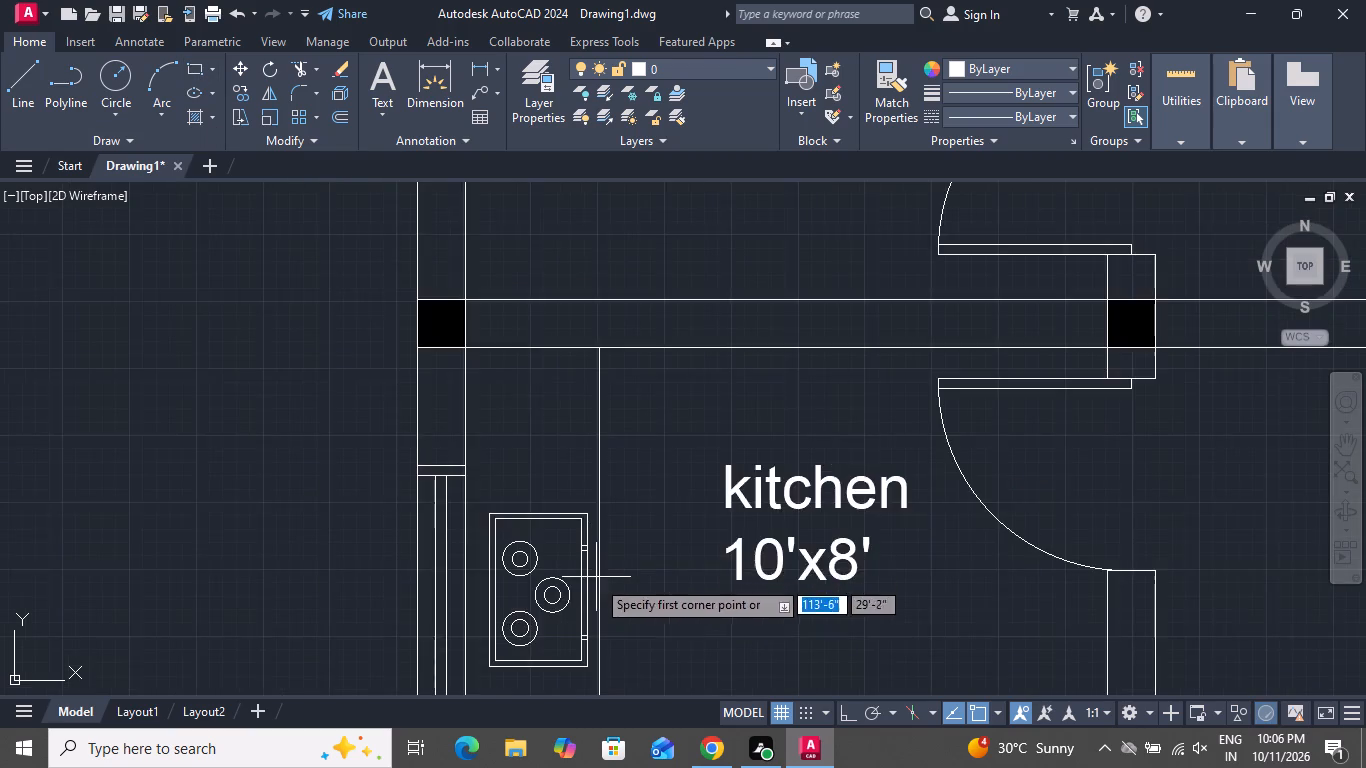
scroll(601, 592, up, 1)
scroll(504, 624, up, 3)
scroll(706, 586, down, 1)
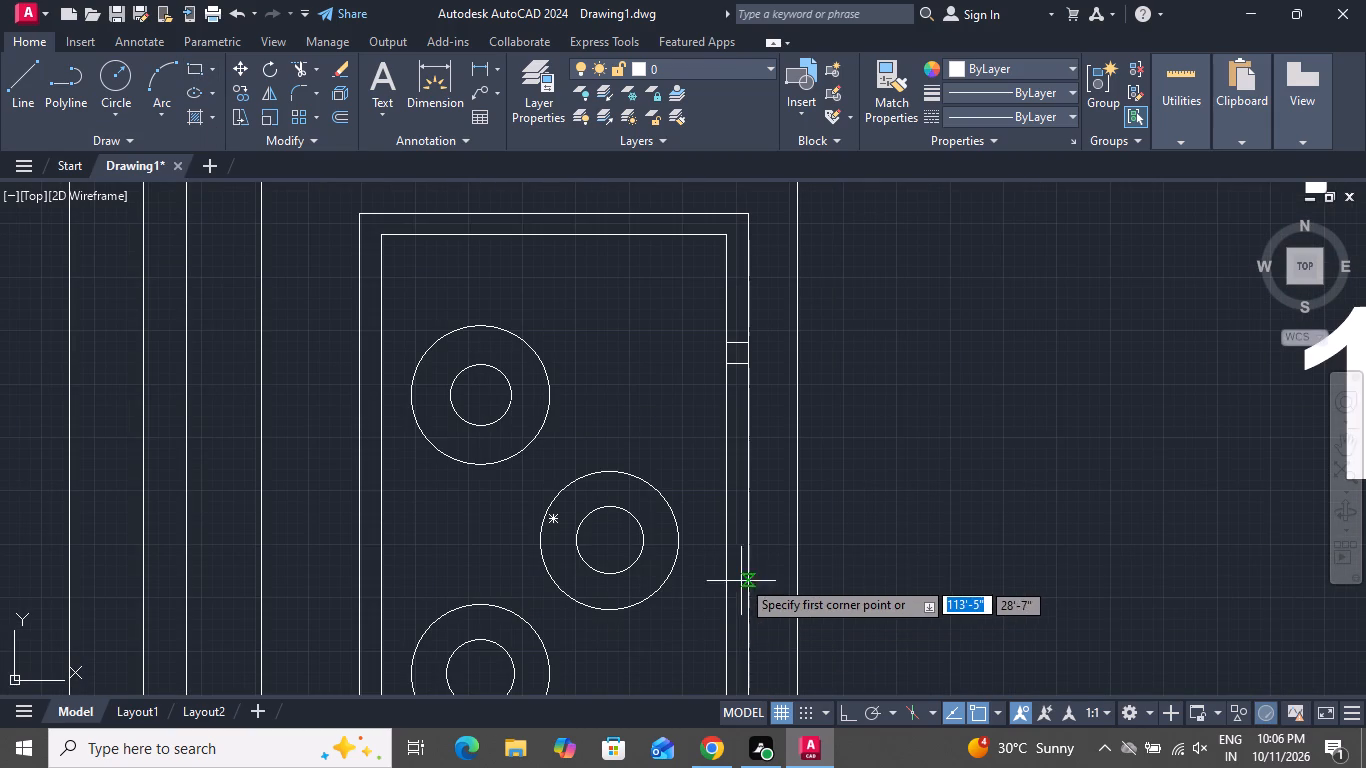
click(725, 555)
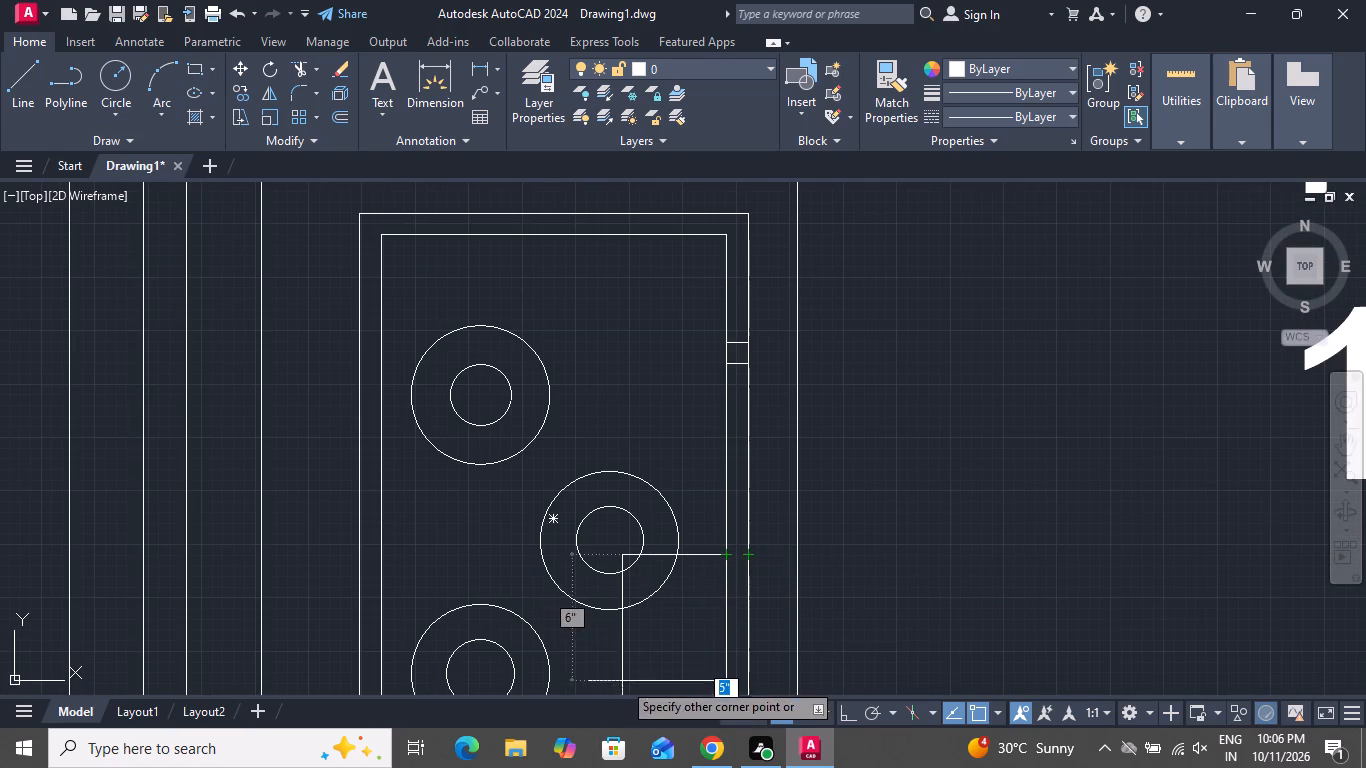
scroll(808, 576, up, 3)
scroll(816, 568, down, 1)
scroll(707, 511, up, 1)
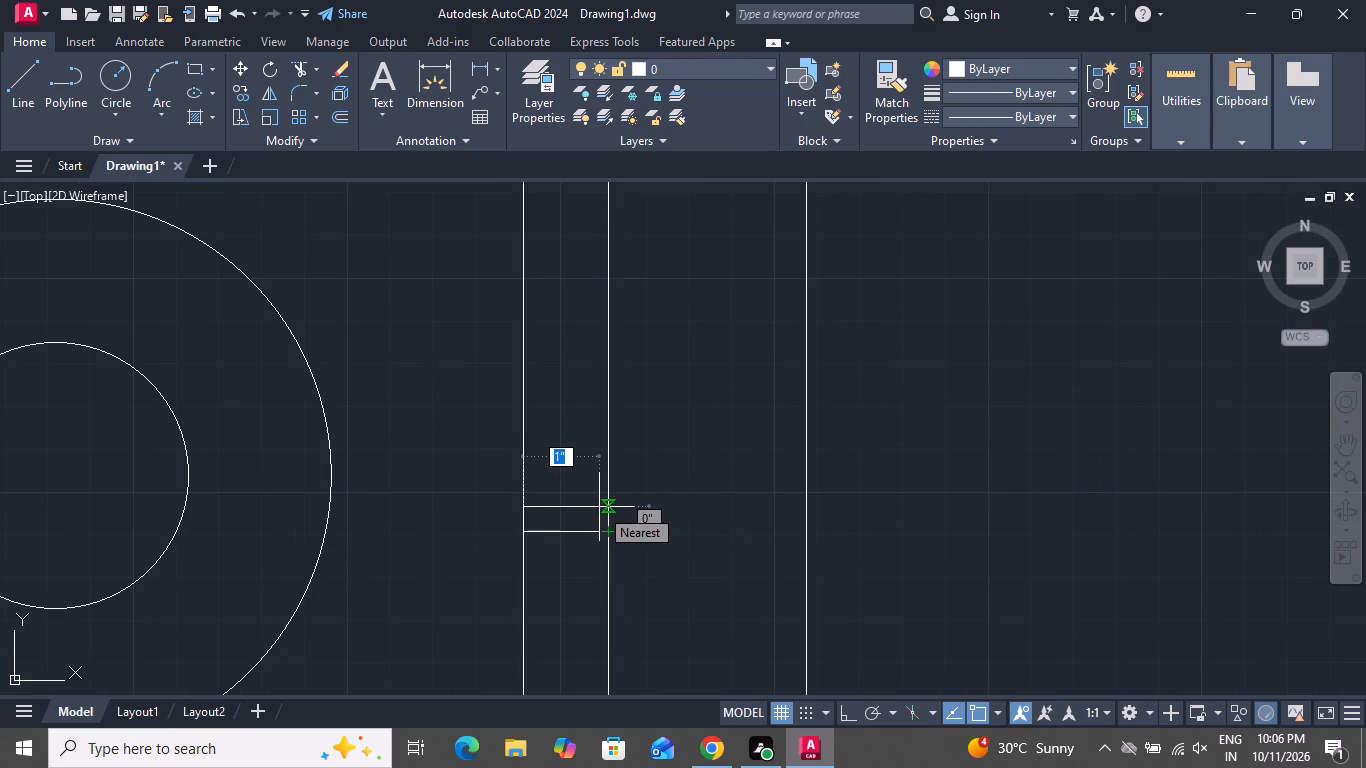
click(599, 507)
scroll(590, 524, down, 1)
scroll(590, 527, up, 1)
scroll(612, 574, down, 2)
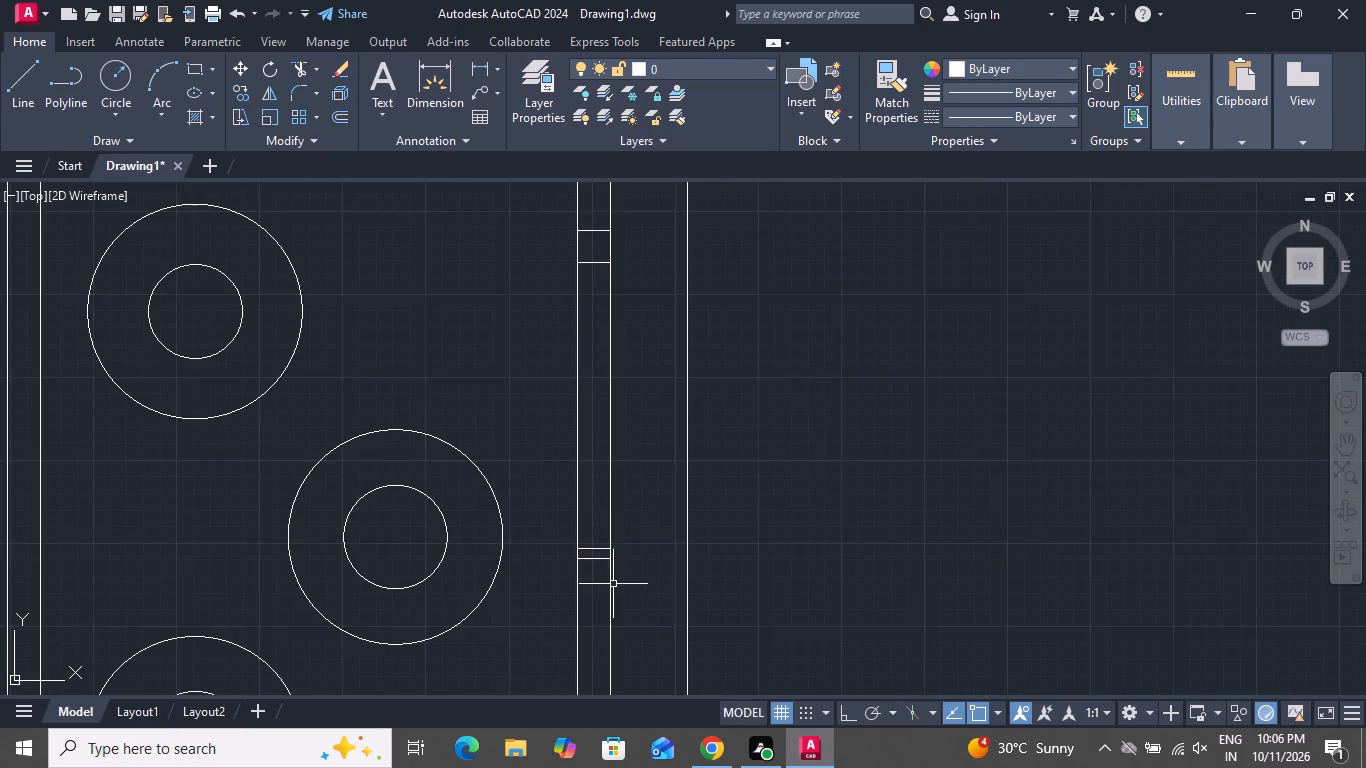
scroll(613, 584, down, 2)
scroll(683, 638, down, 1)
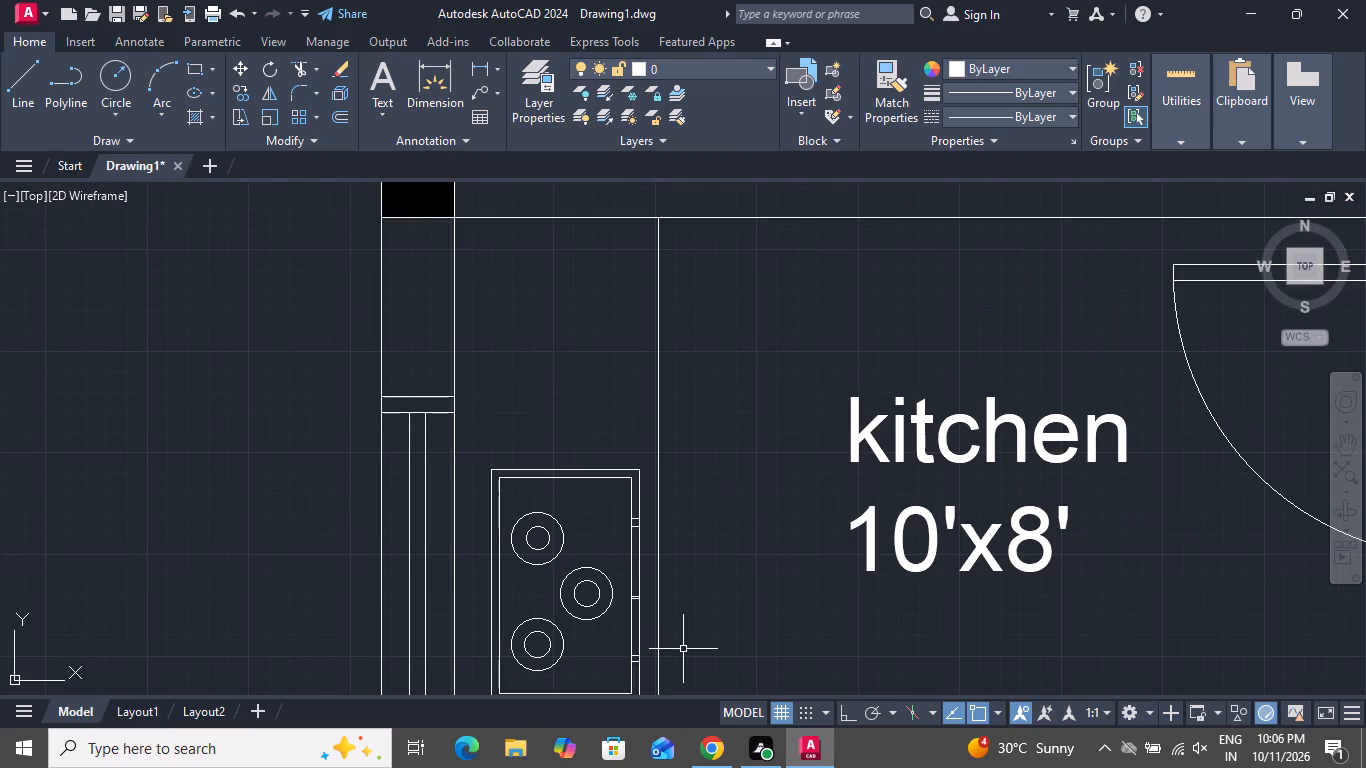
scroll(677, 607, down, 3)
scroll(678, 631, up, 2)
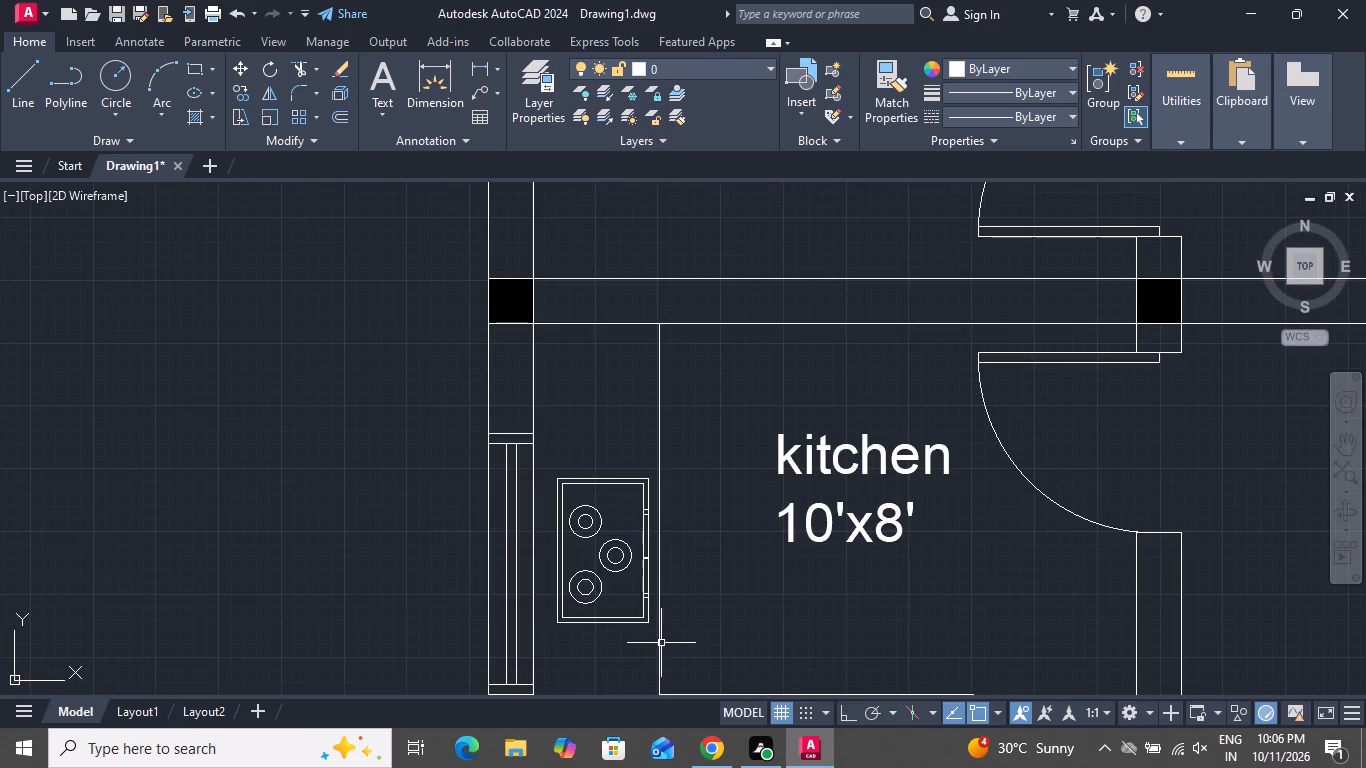
Draw a sink rectangle about 1'-11" by 1'-1" with 2" filleted corners on the lower leg of the kitchen counter.
scroll(660, 643, up, 1)
text(rec f)
key(space)
key(2)
key(space)
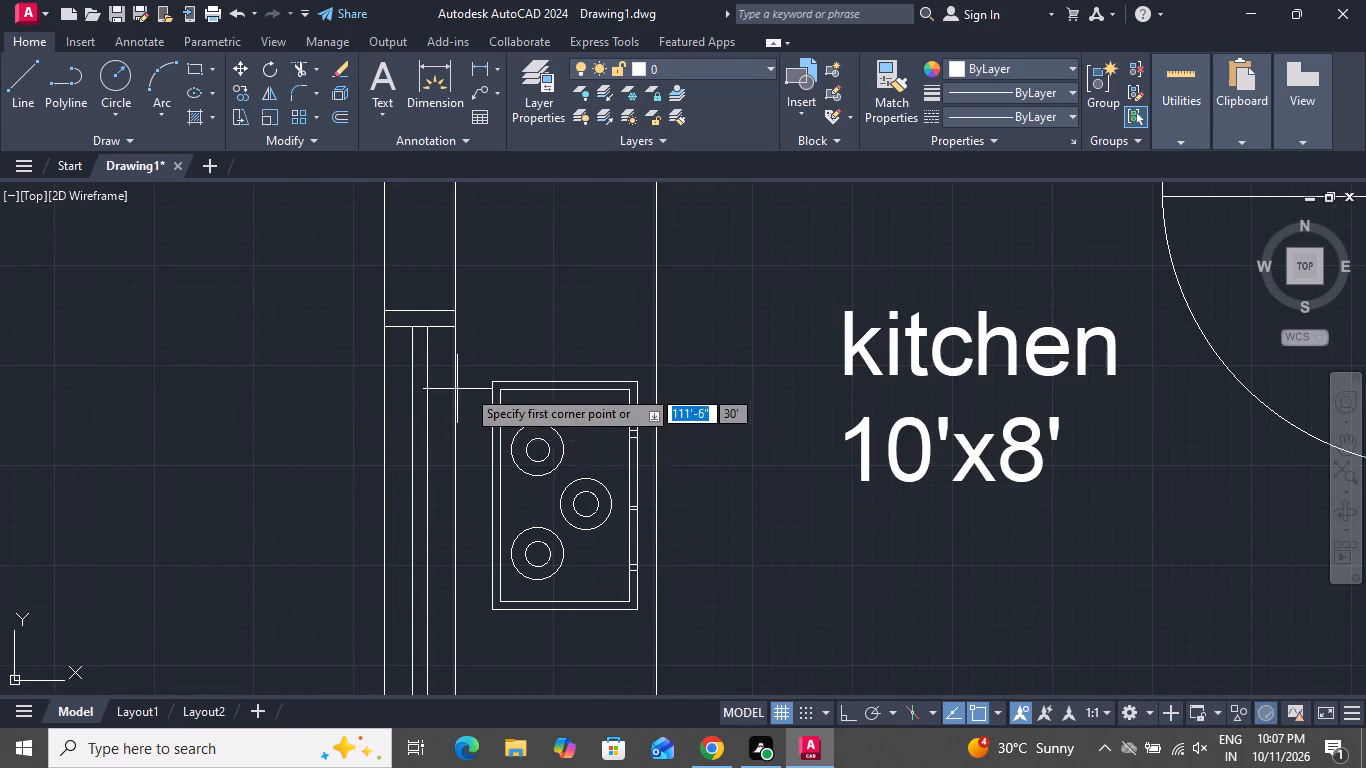
scroll(475, 396, down, 2)
scroll(612, 607, up, 2)
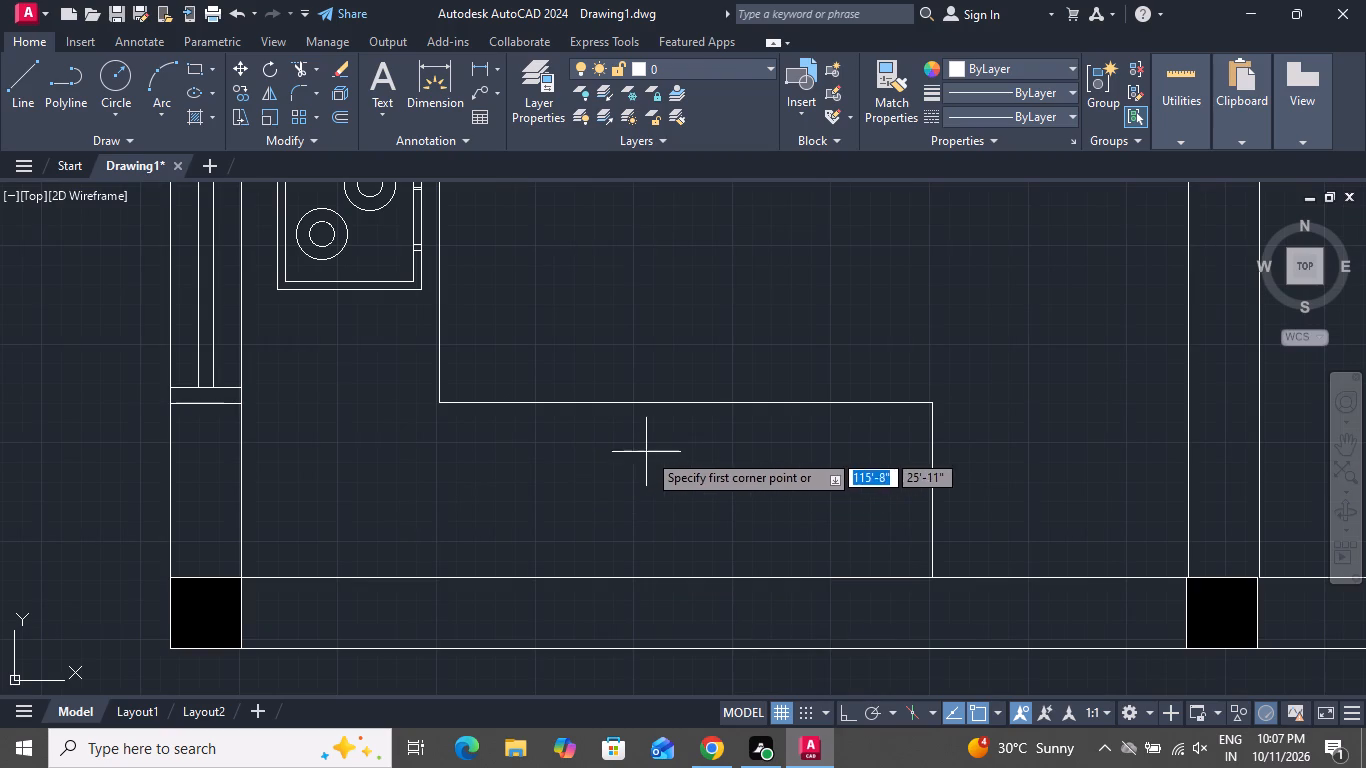
click(667, 442)
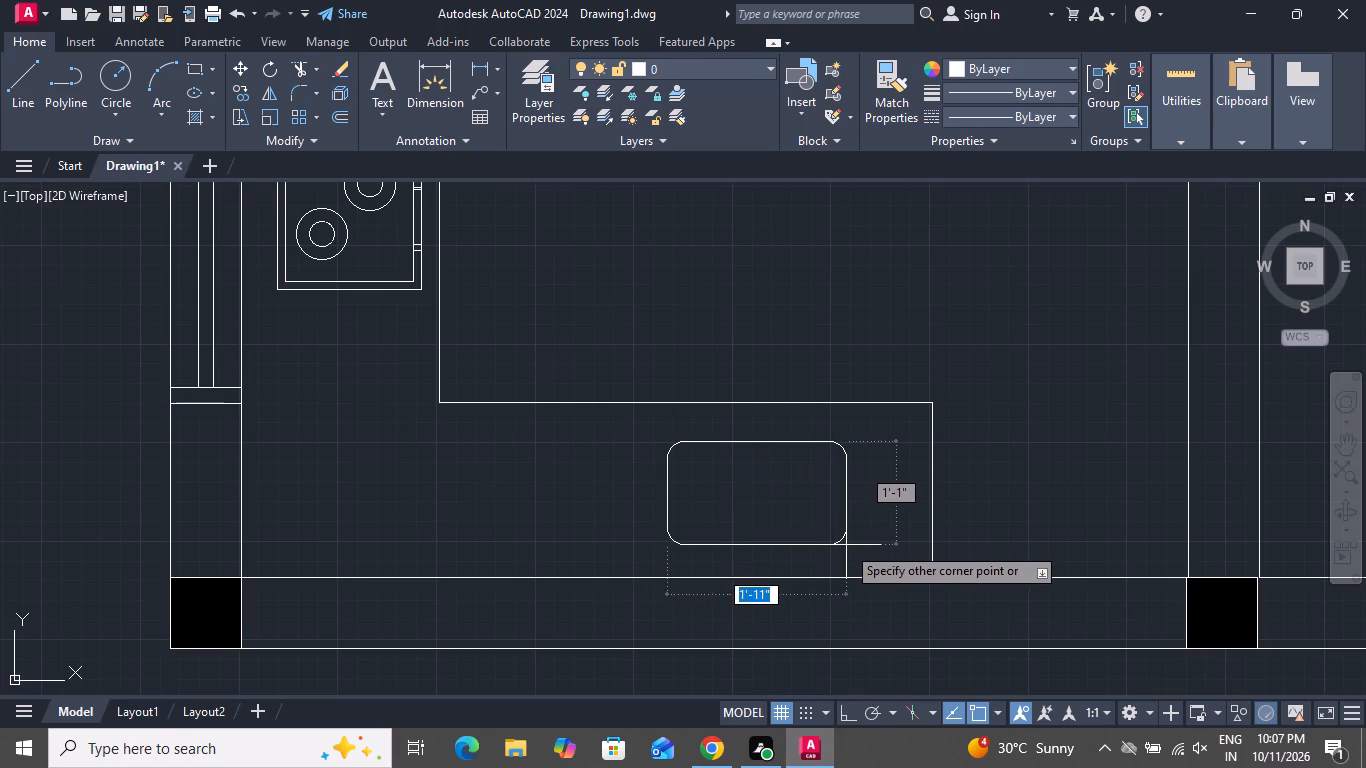
click(849, 547)
Offset the rounded sink rectangle 1" inward to form the basin's inner edge.
text(o)
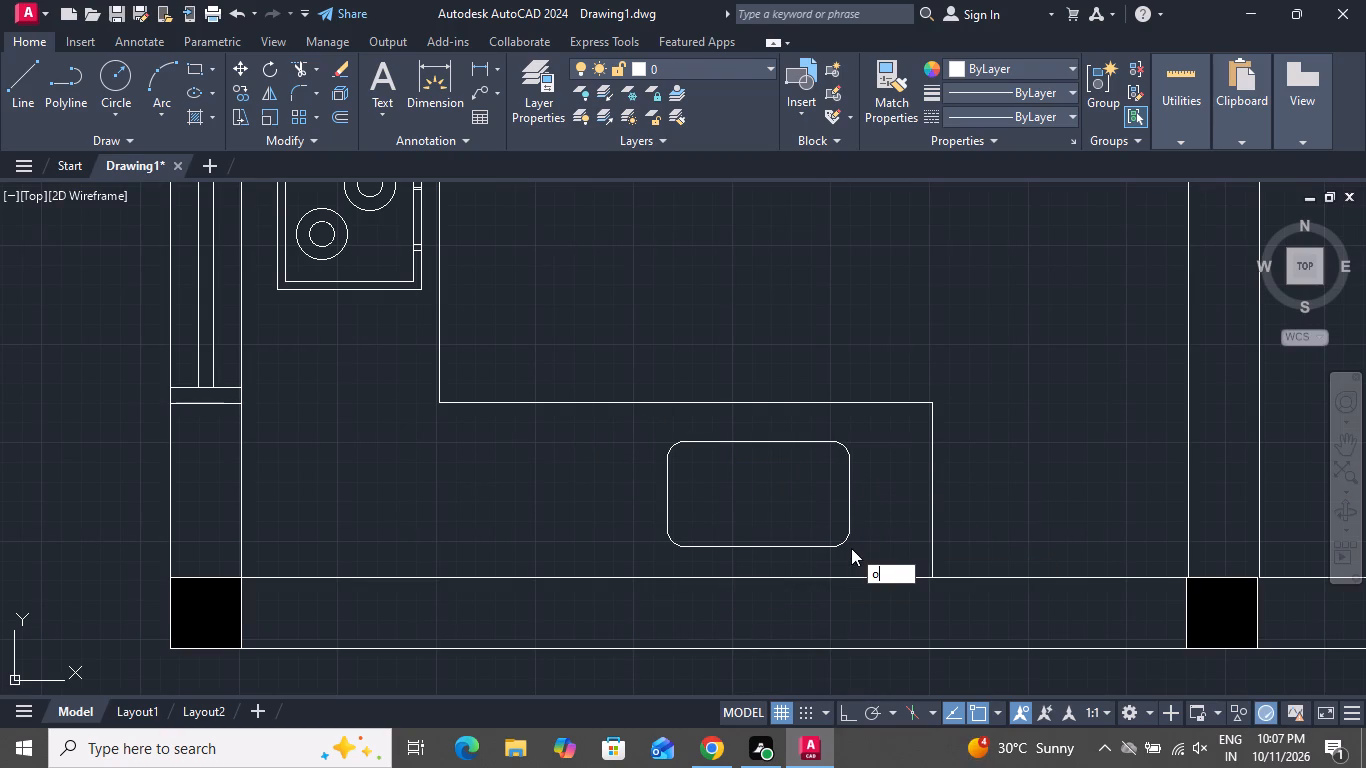
key(space)
text(1")
key(Return)
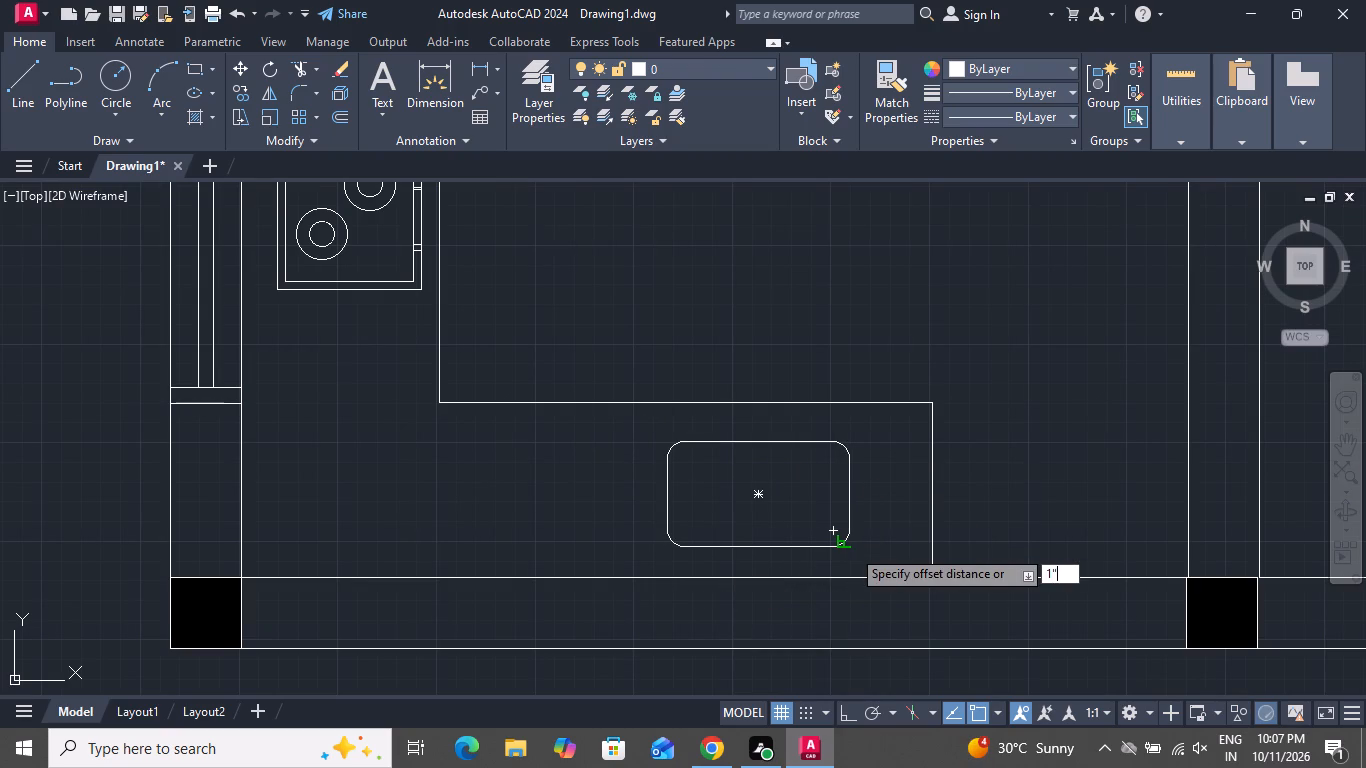
click(743, 446)
click(742, 520)
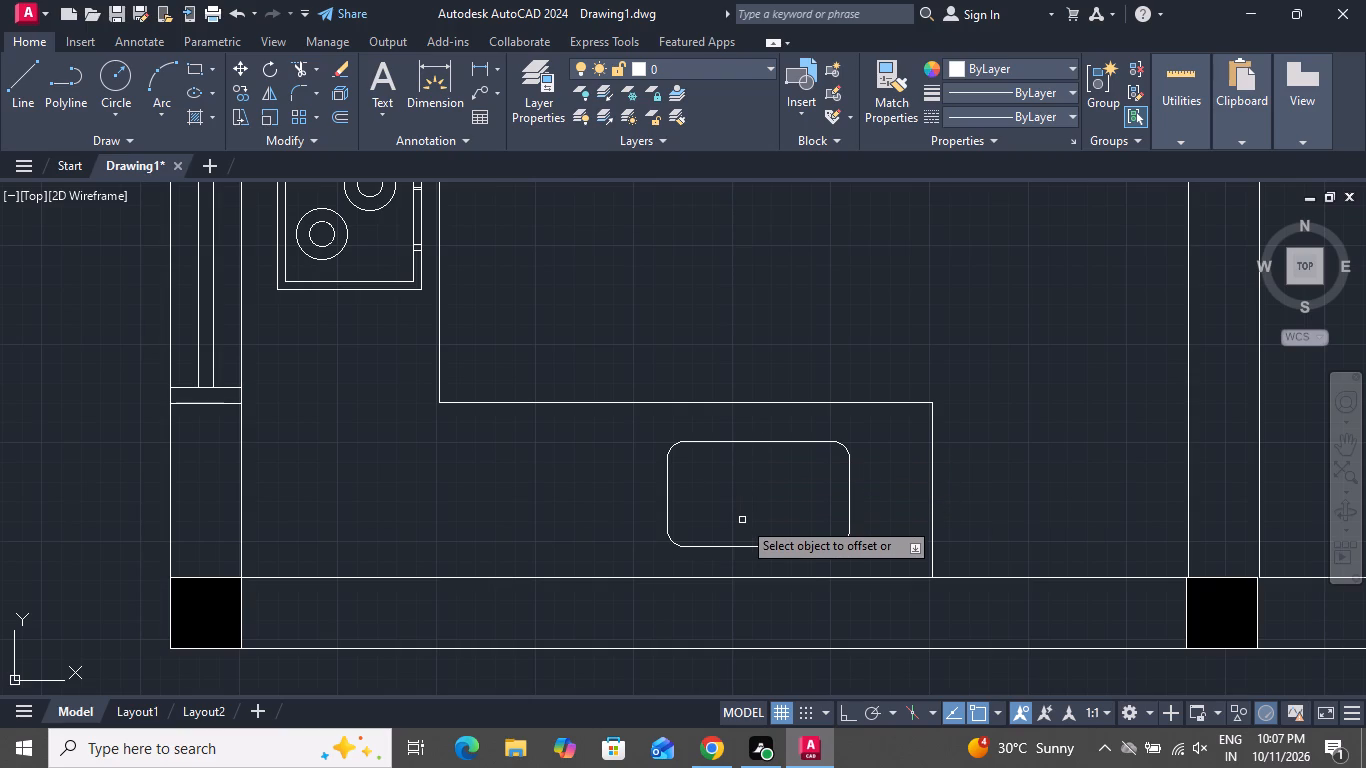
scroll(771, 449, up, 2)
click(773, 437)
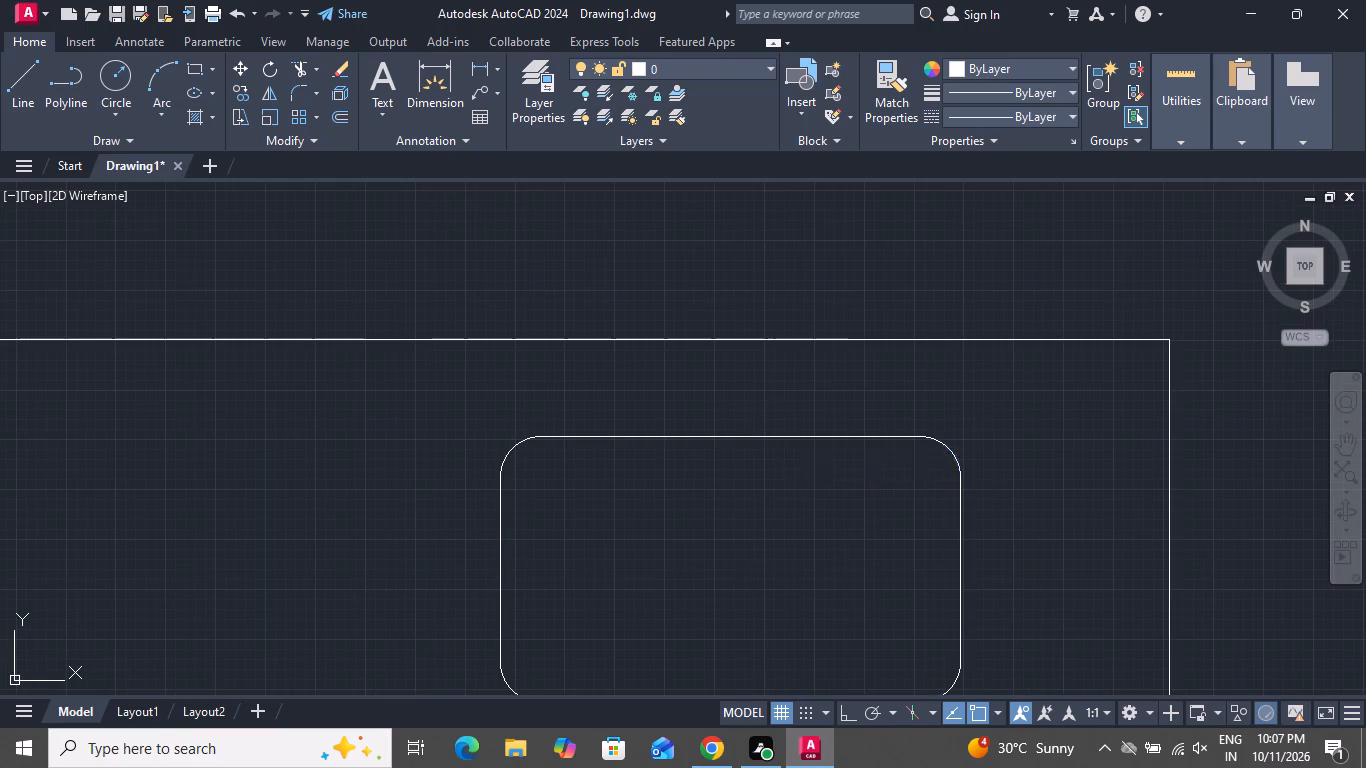
click(772, 482)
right_click(771, 485)
click(788, 514)
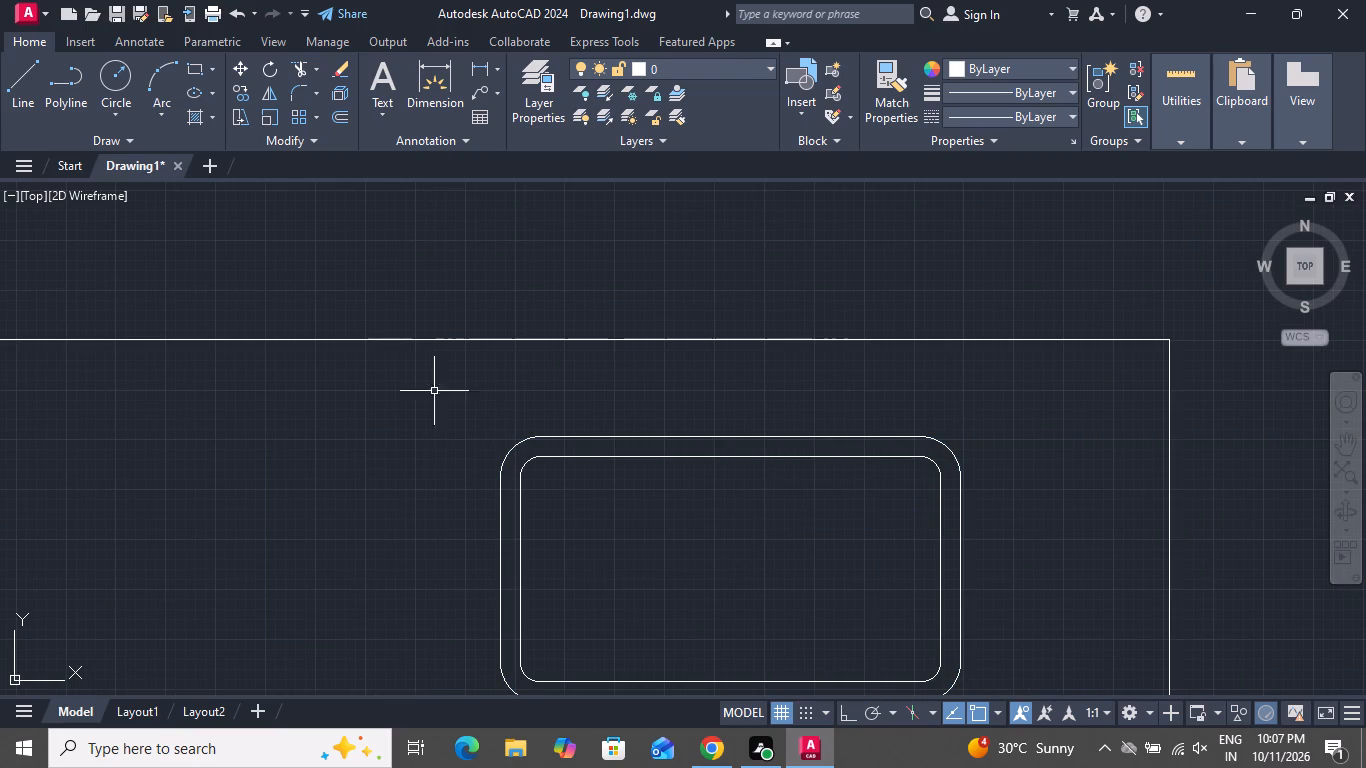
Draw a drain circle of about 1" radius at the centre of the sink basin.
click(114, 82)
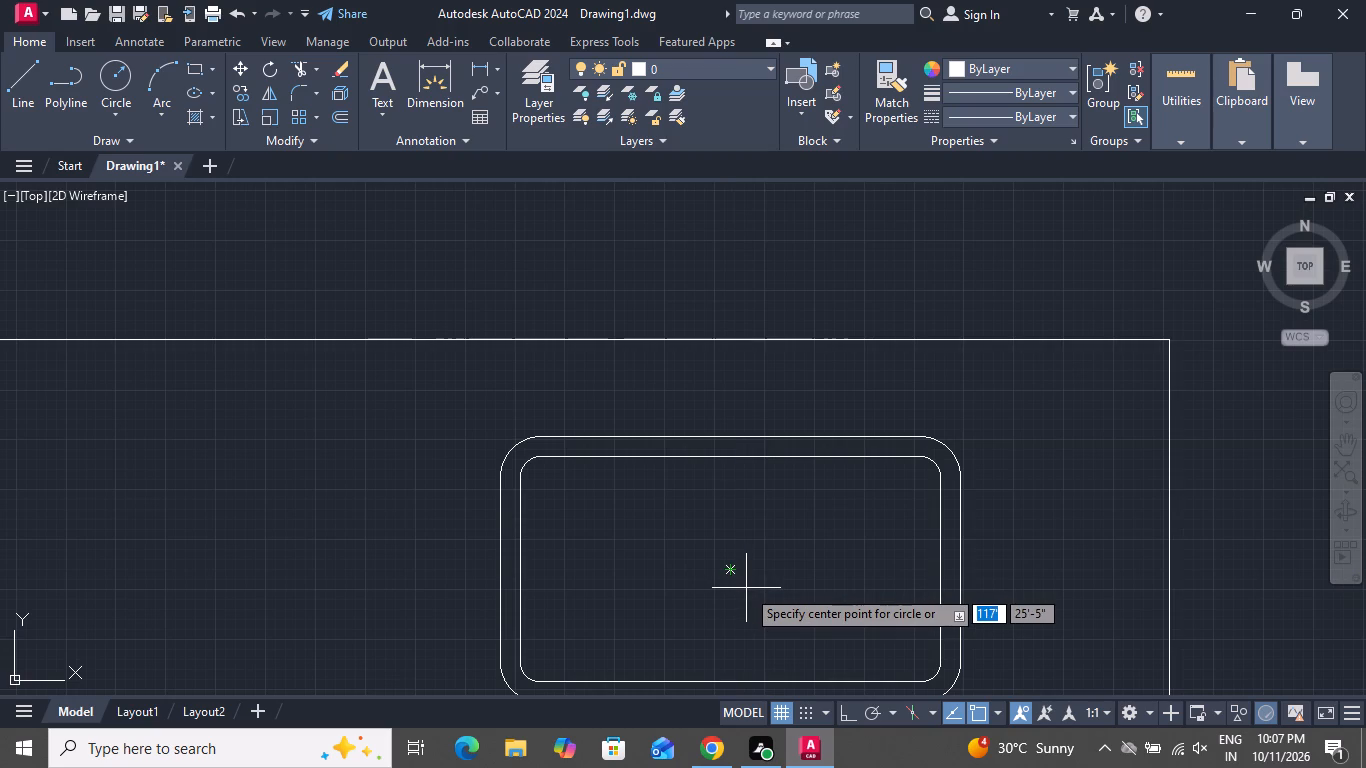
scroll(749, 588, up, 1)
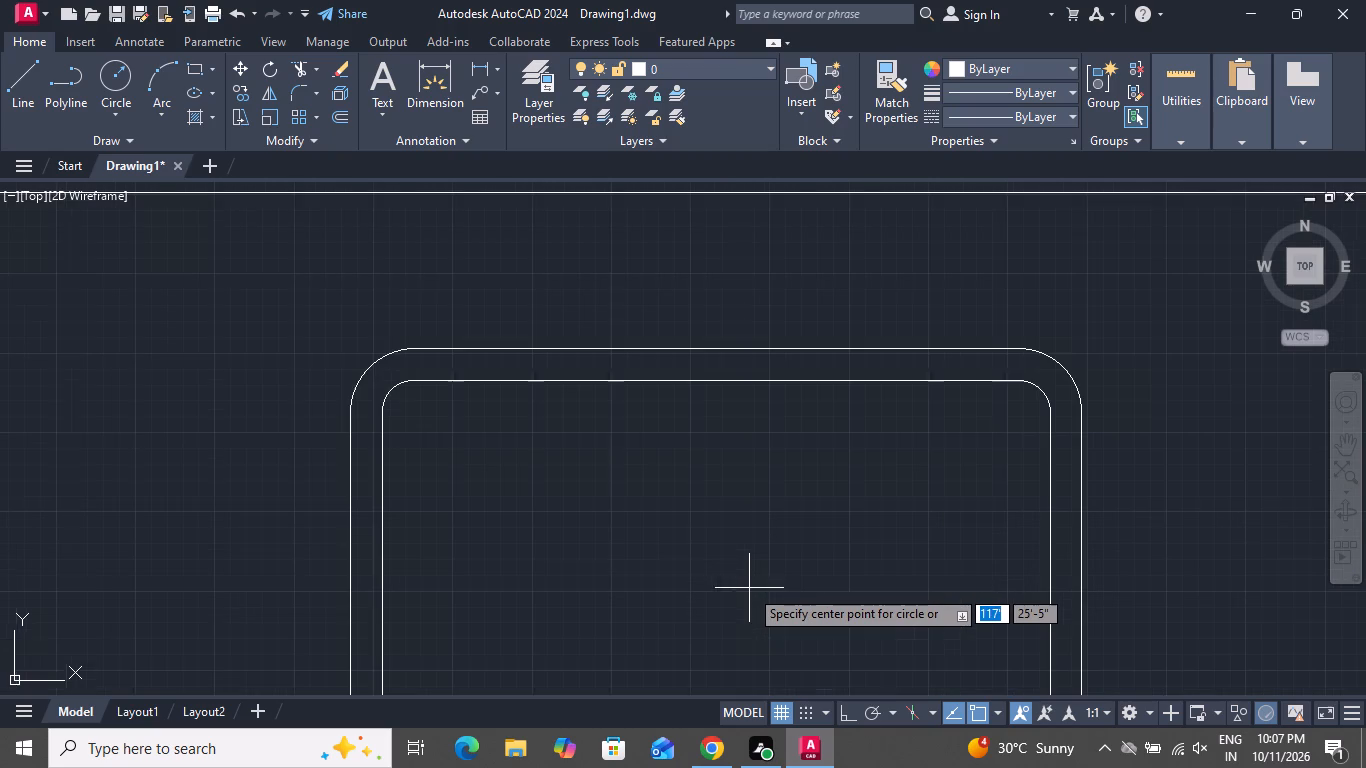
scroll(749, 588, up, 1)
scroll(749, 586, down, 2)
scroll(749, 586, up, 2)
scroll(749, 586, down, 1)
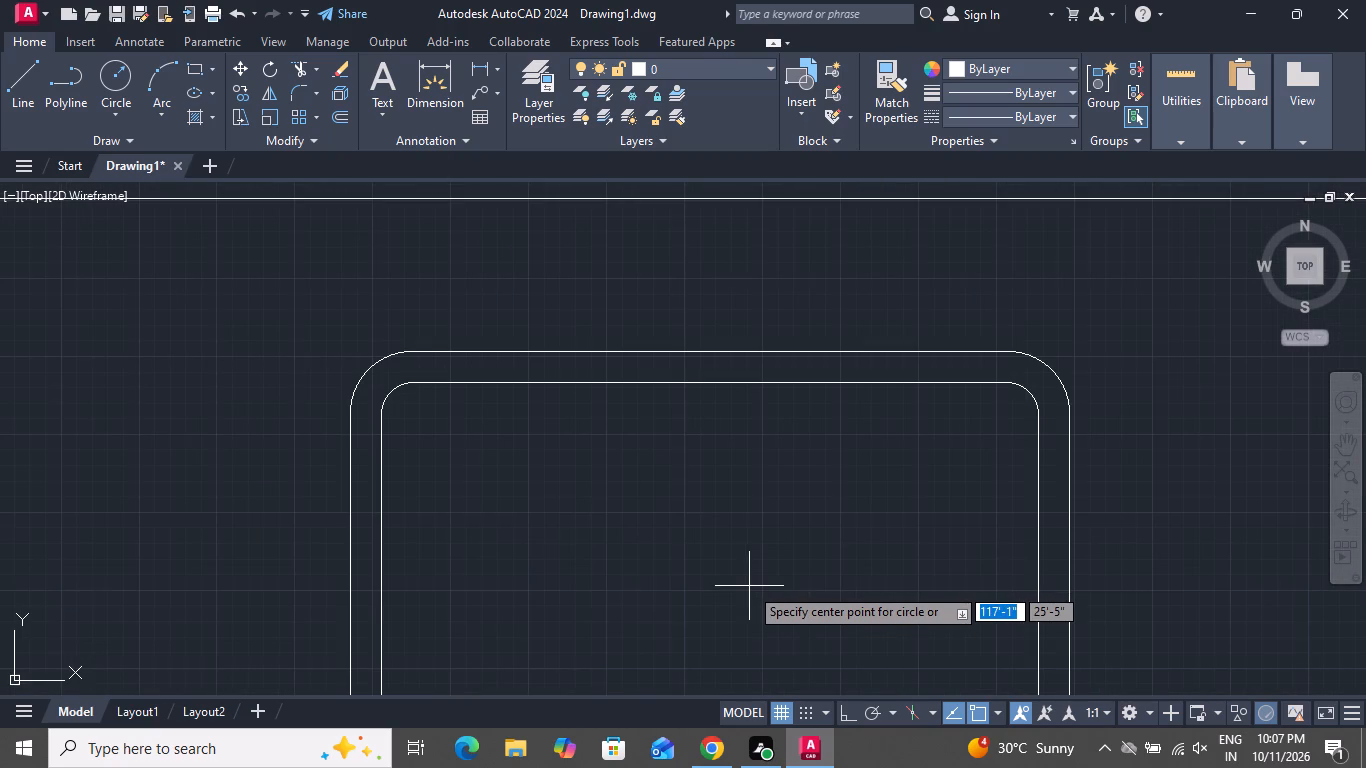
scroll(750, 579, down, 2)
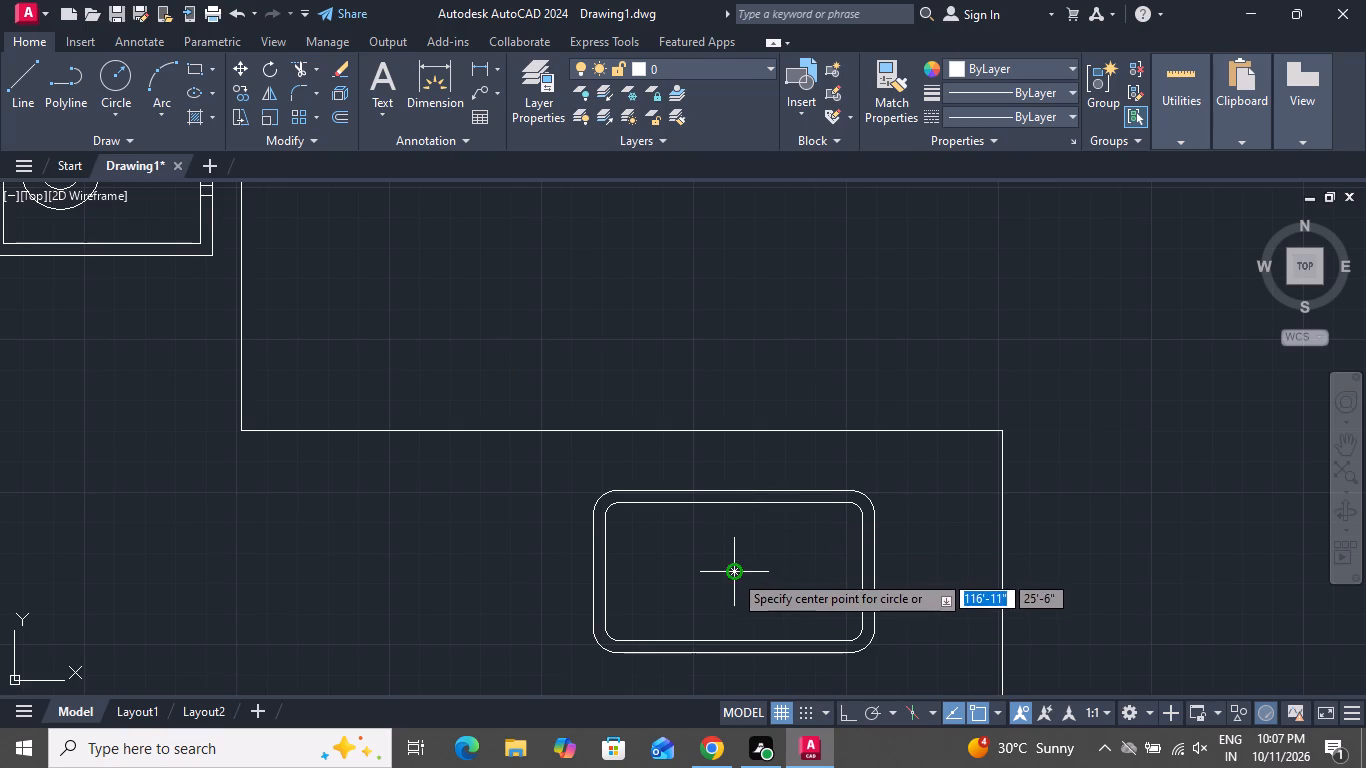
click(733, 573)
click(736, 584)
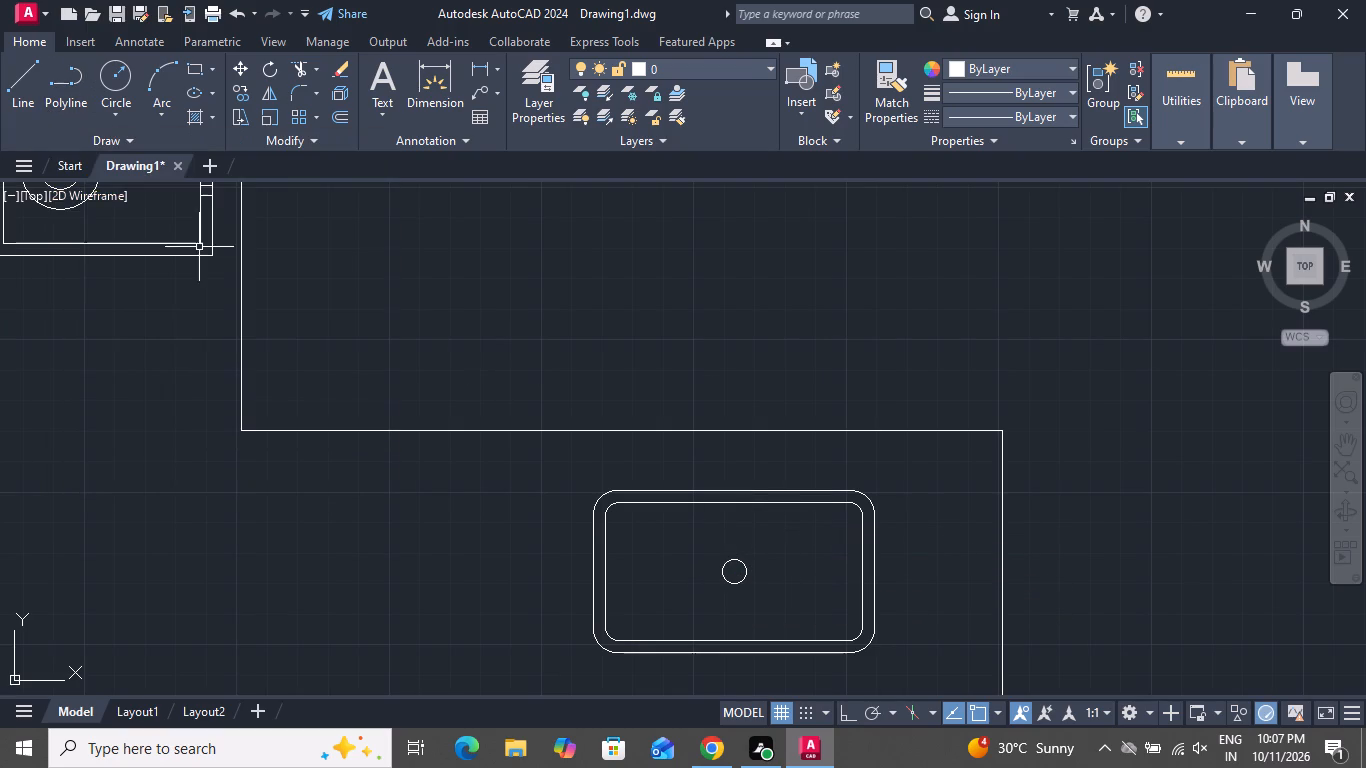
Draw a narrow faucet rectangle about 1" wide from just below the drain circle down to the kitchen's lower wall line.
scroll(571, 298, down, 2)
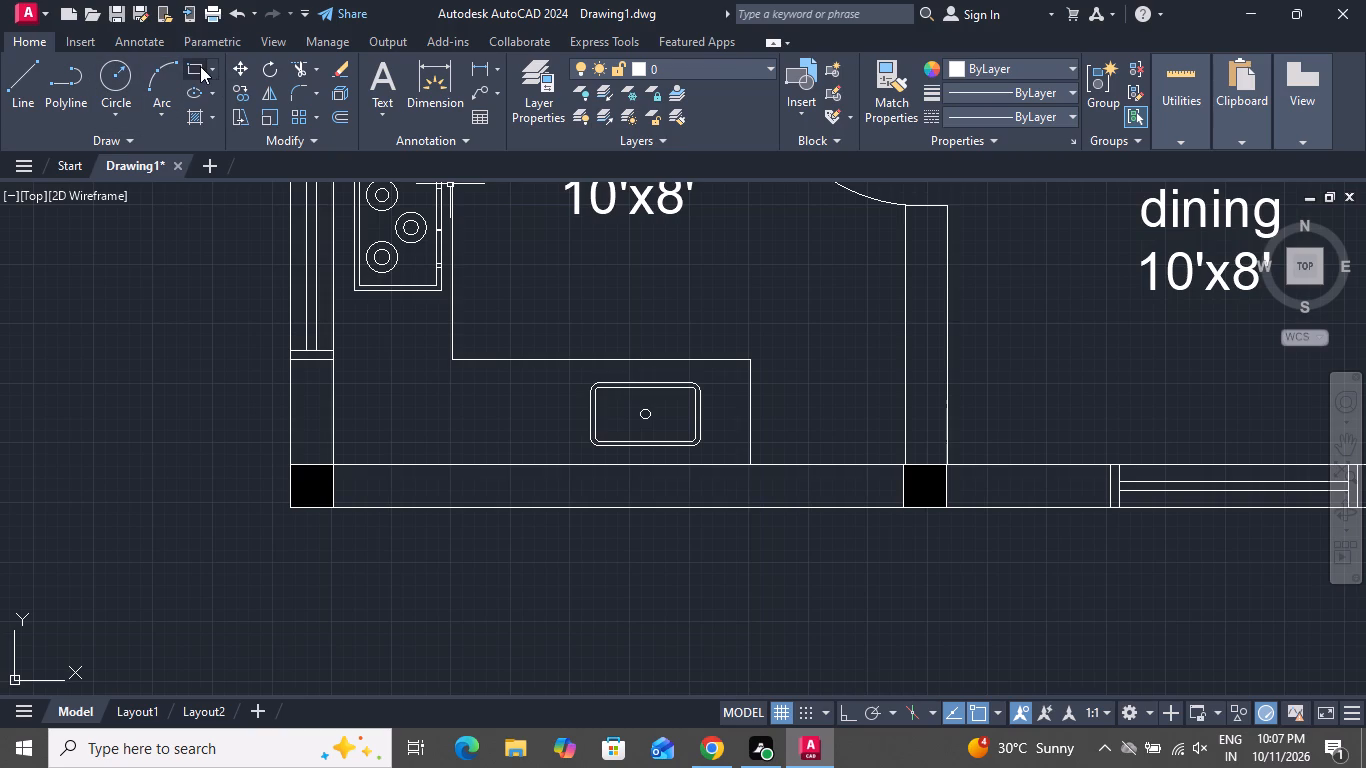
click(200, 66)
scroll(591, 471, up, 2)
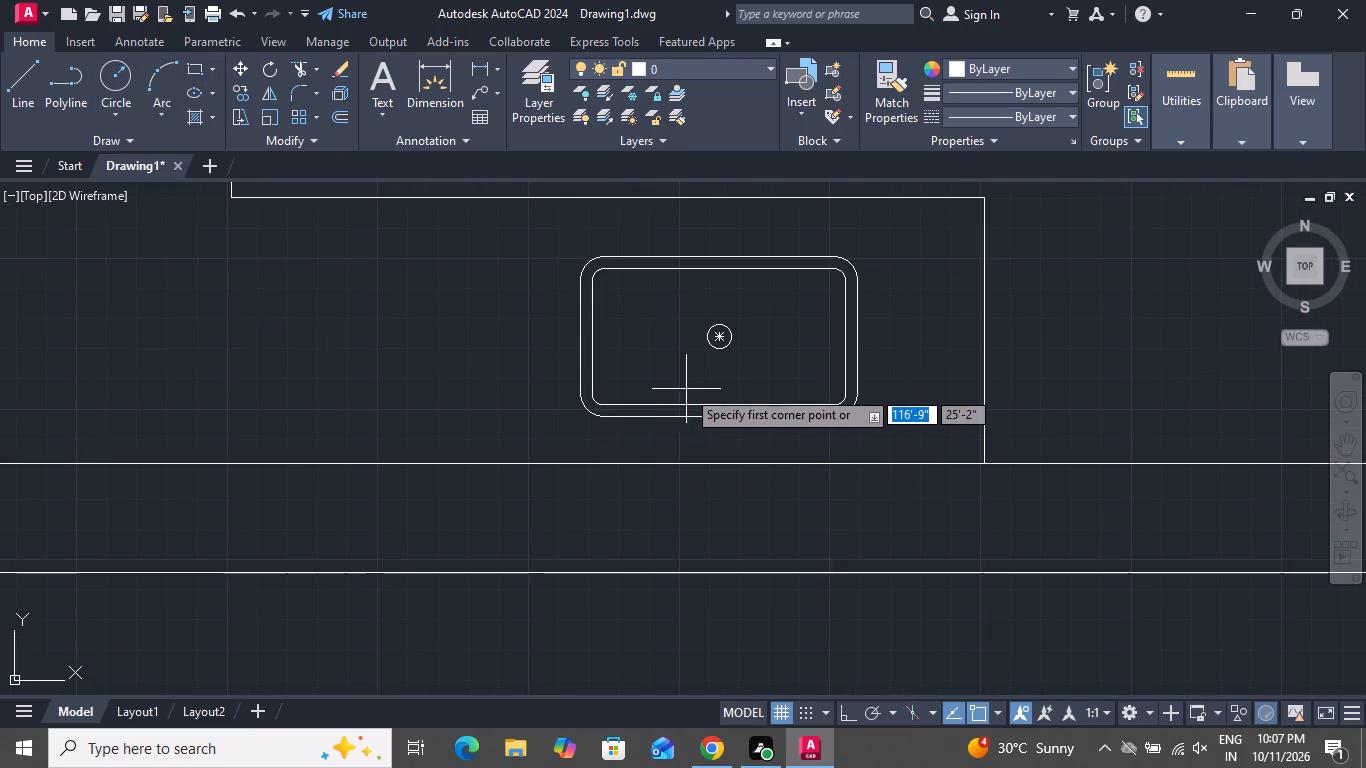
click(712, 380)
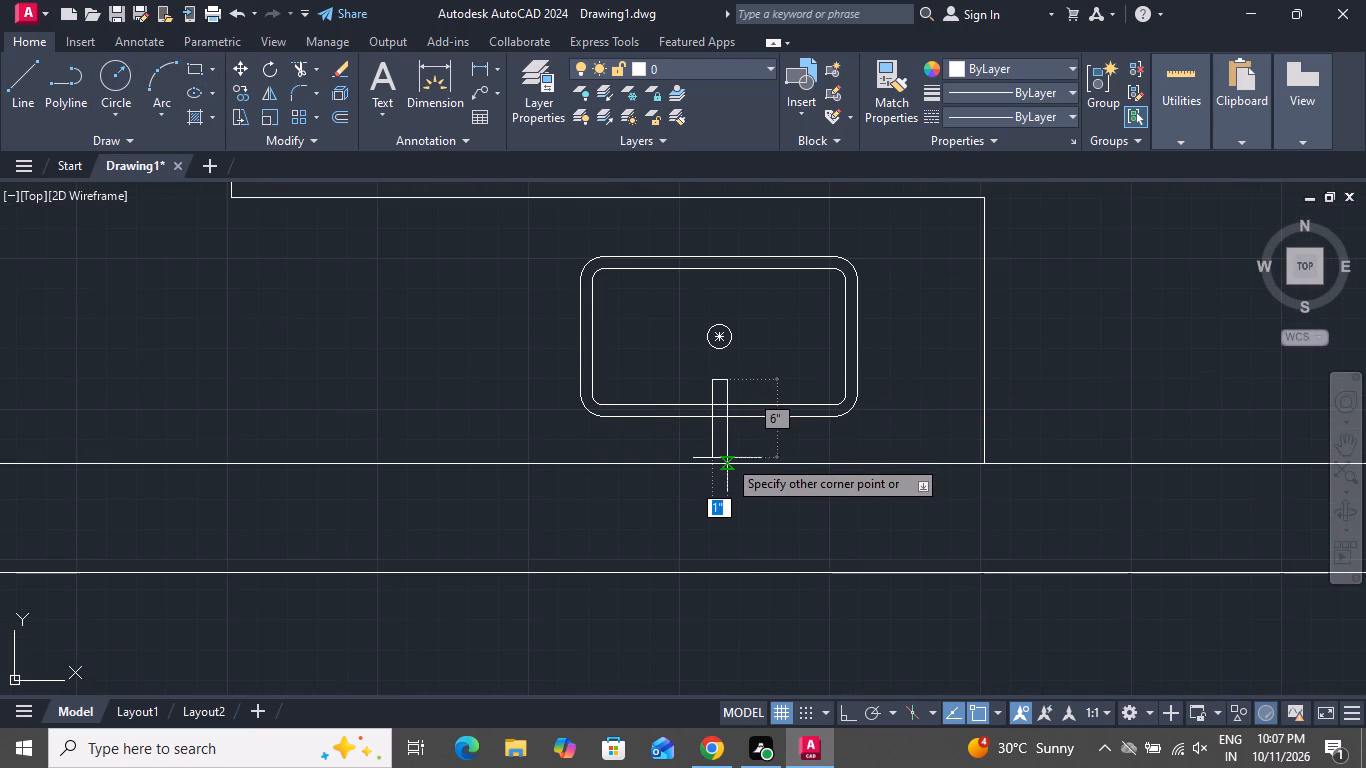
click(727, 460)
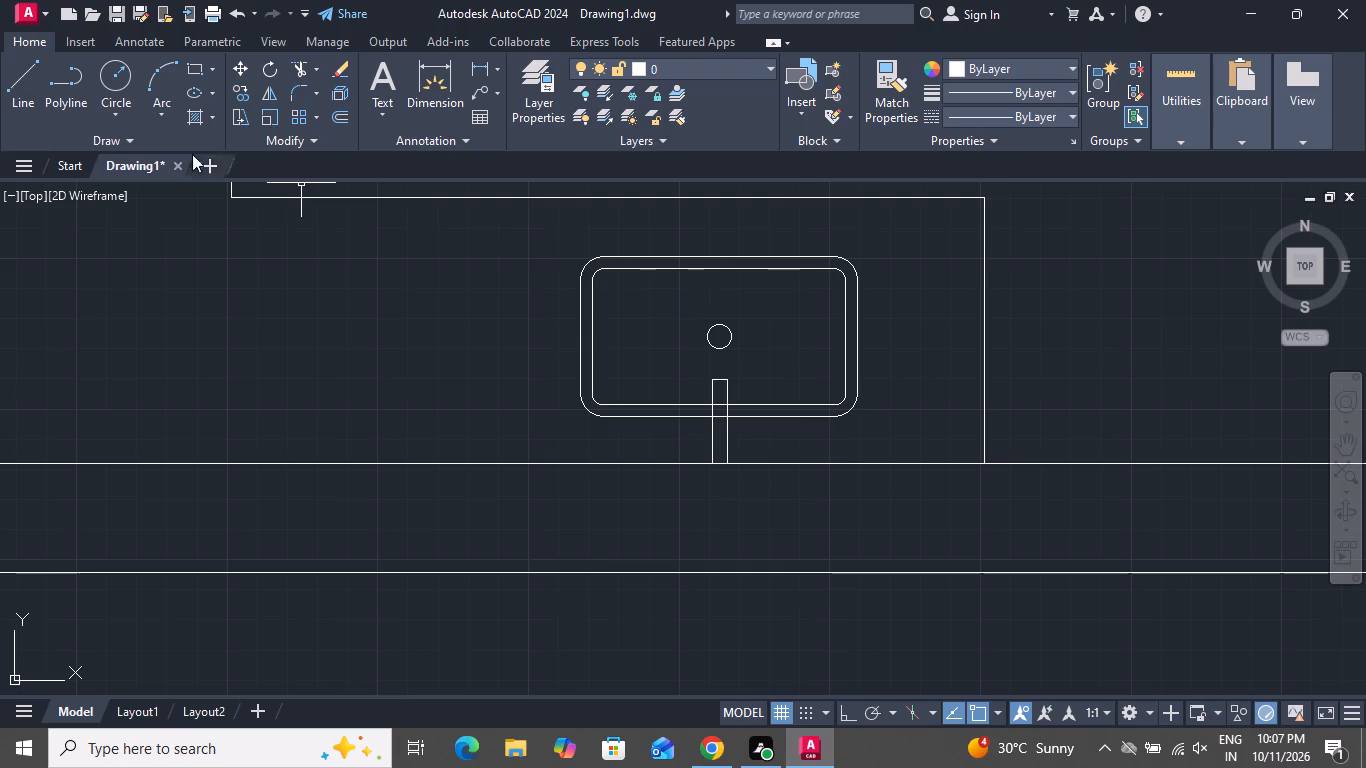
Draw a horizontal rectangle about 4" by 1" across the top end of the faucet stem, below the drain circle.
click(202, 66)
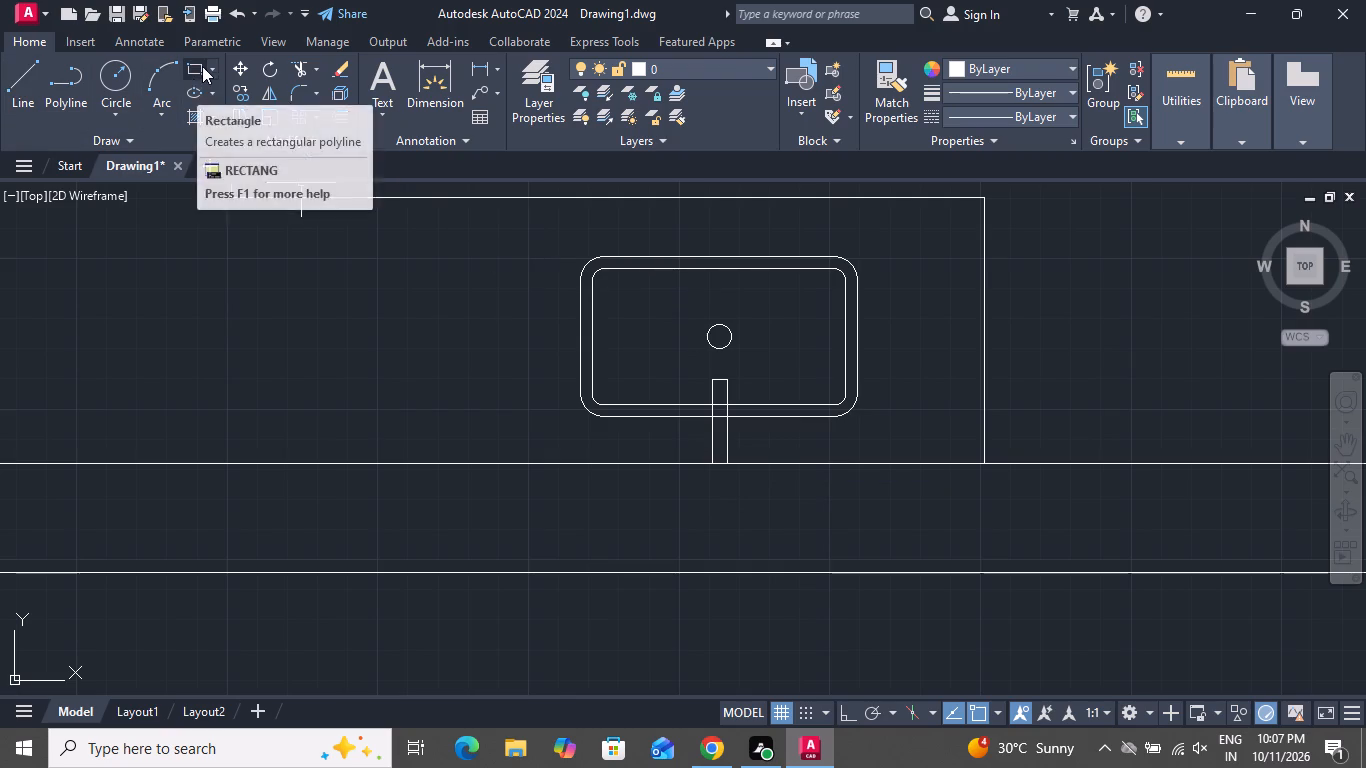
scroll(552, 400, up, 1)
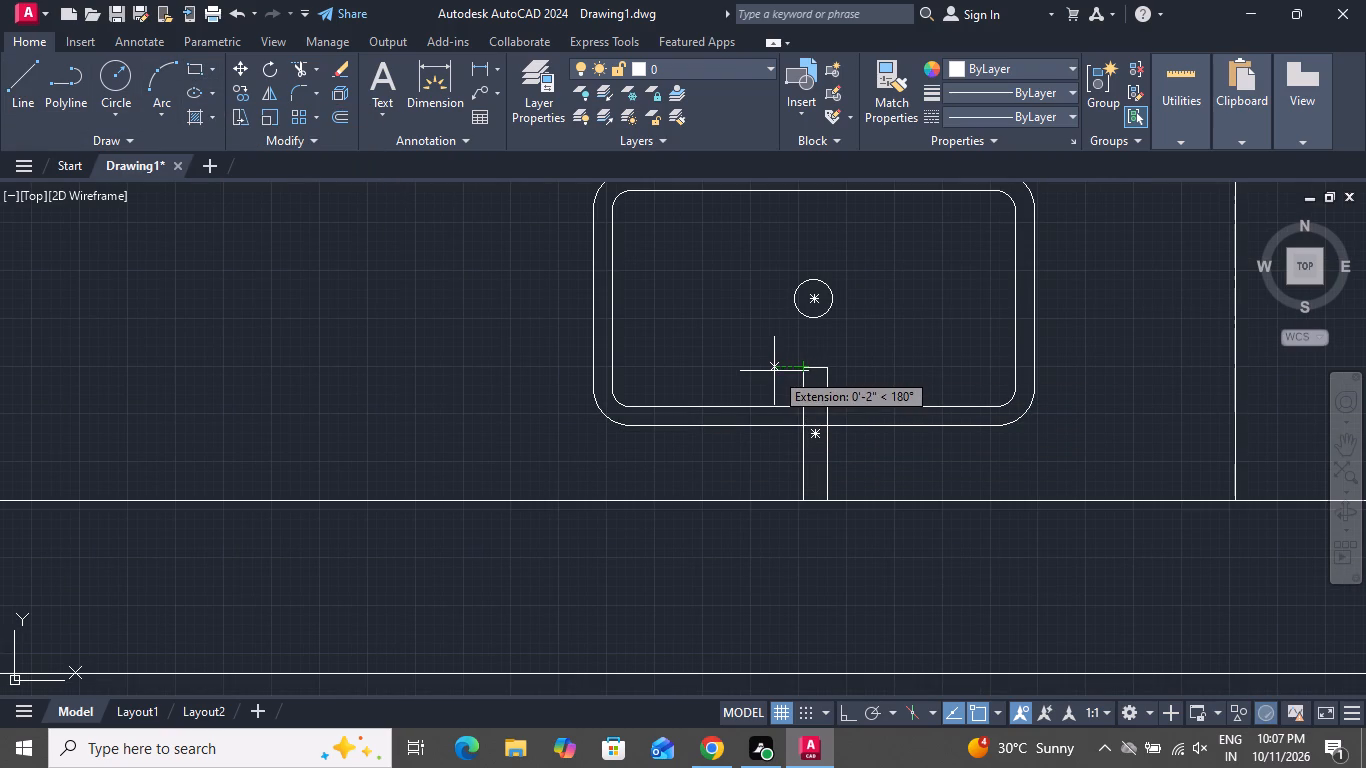
click(774, 371)
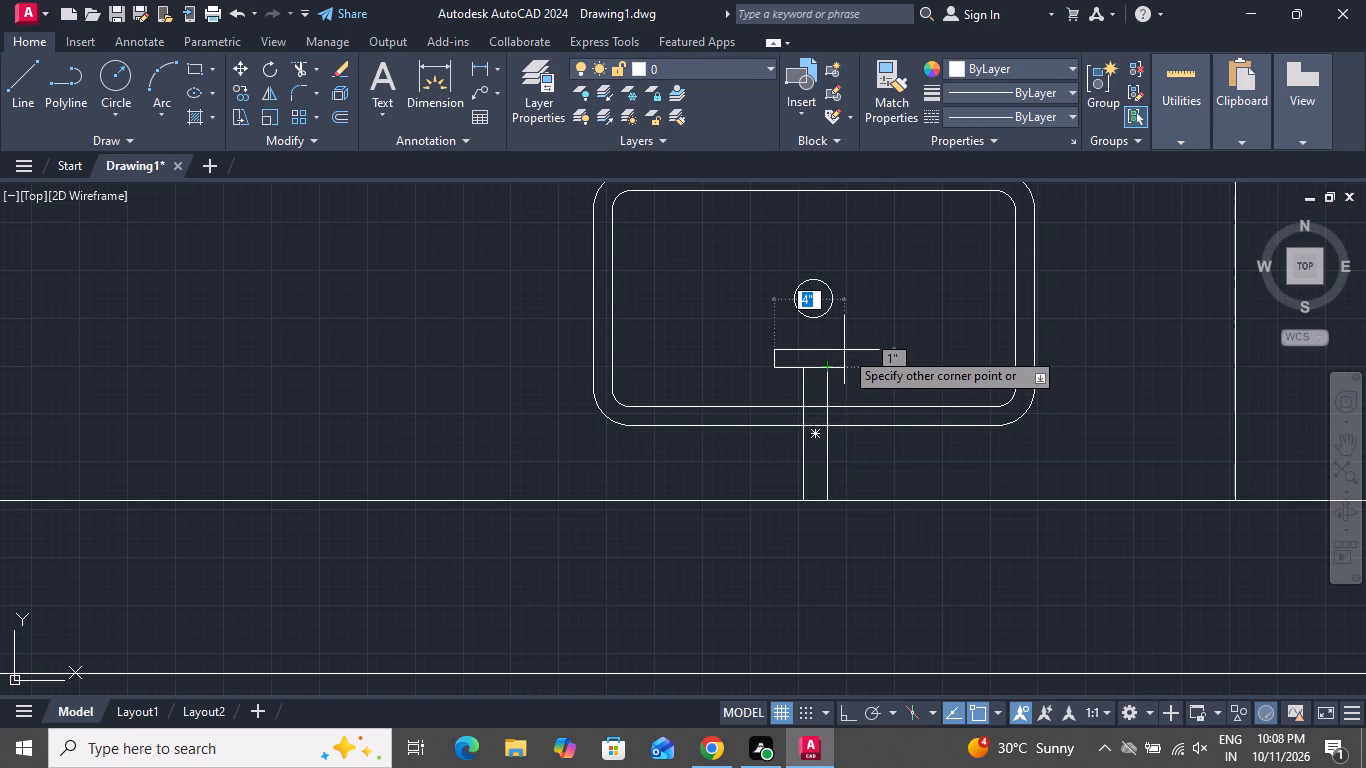
click(844, 350)
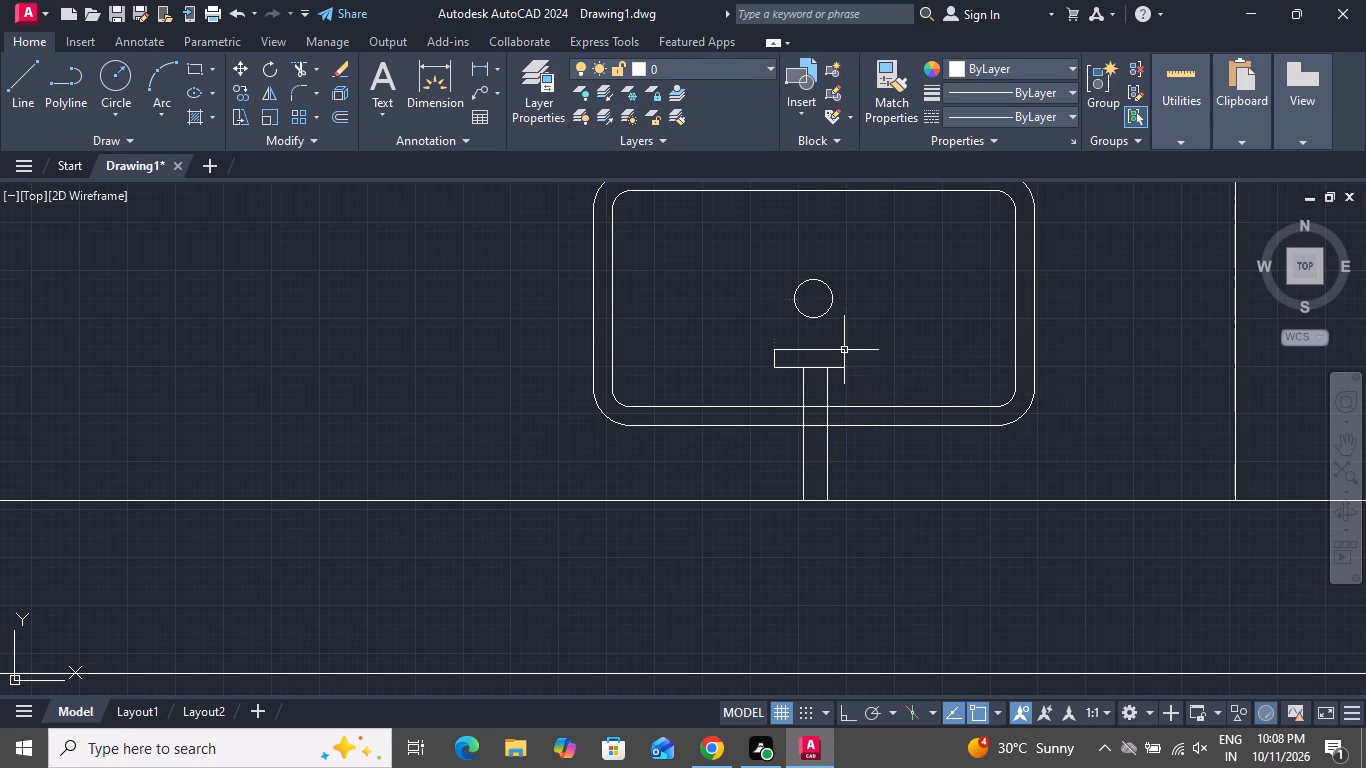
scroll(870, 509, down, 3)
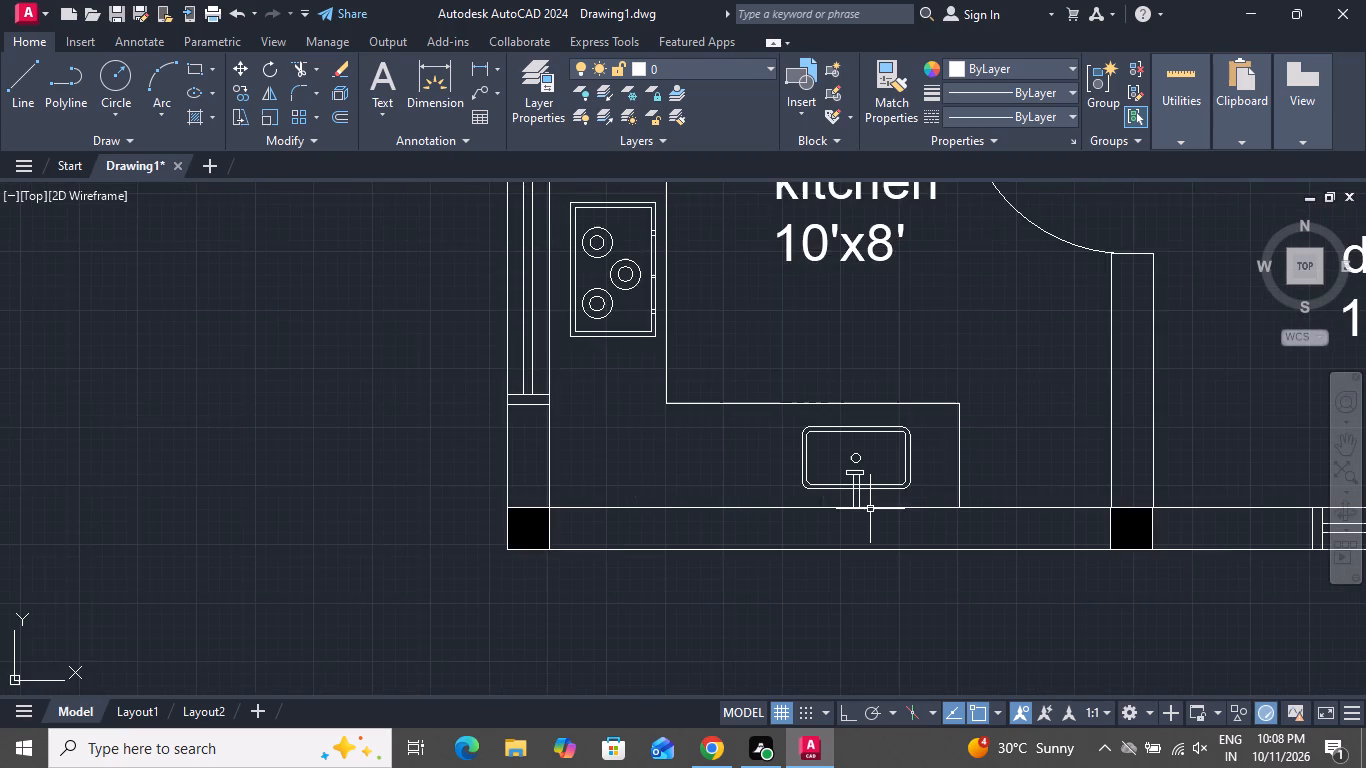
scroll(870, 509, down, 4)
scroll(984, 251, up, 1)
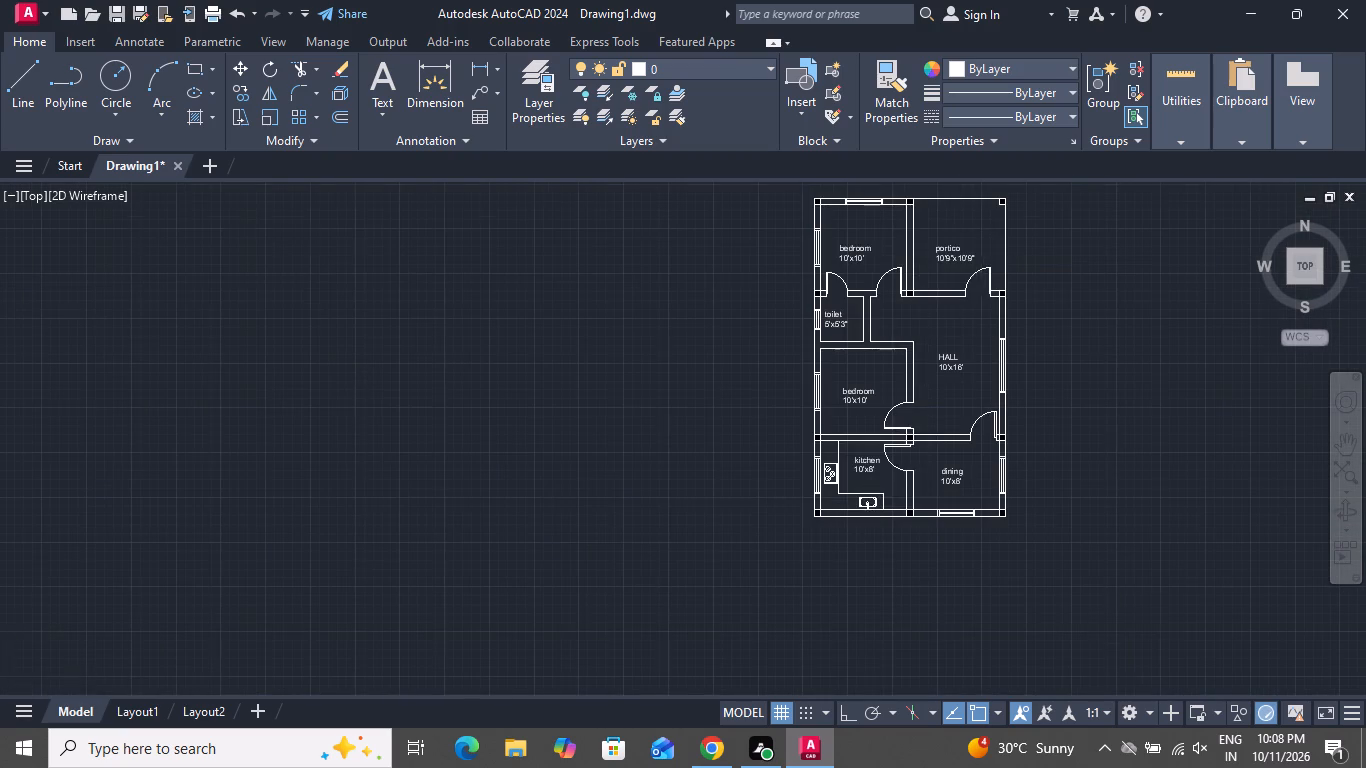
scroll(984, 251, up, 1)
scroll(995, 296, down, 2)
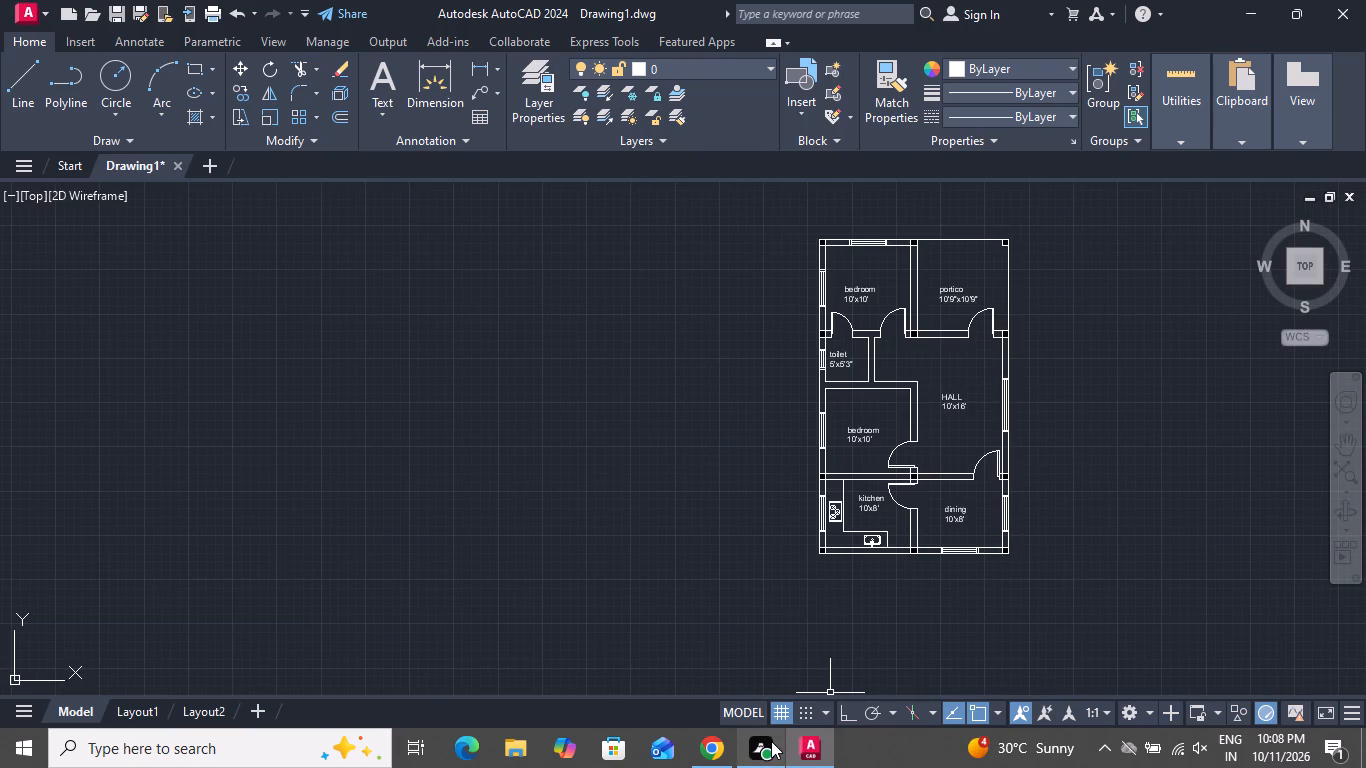
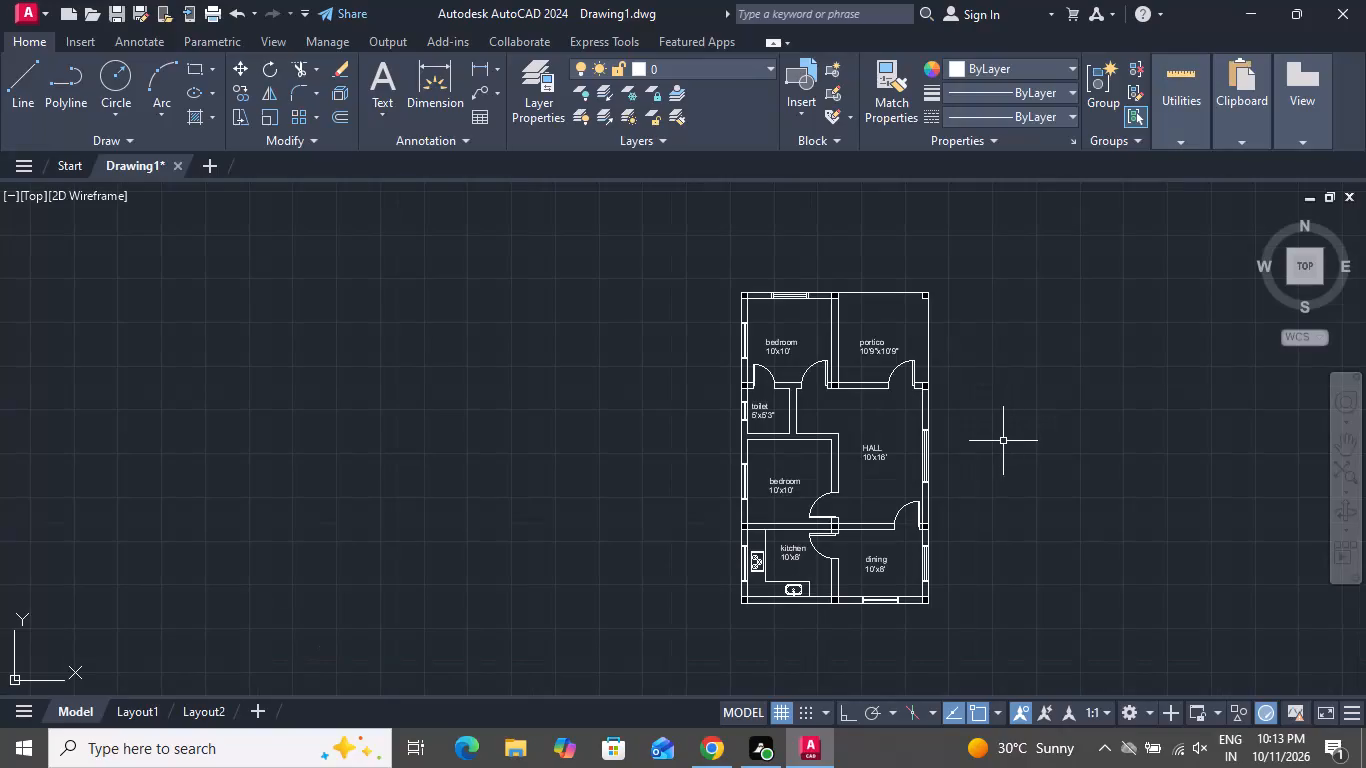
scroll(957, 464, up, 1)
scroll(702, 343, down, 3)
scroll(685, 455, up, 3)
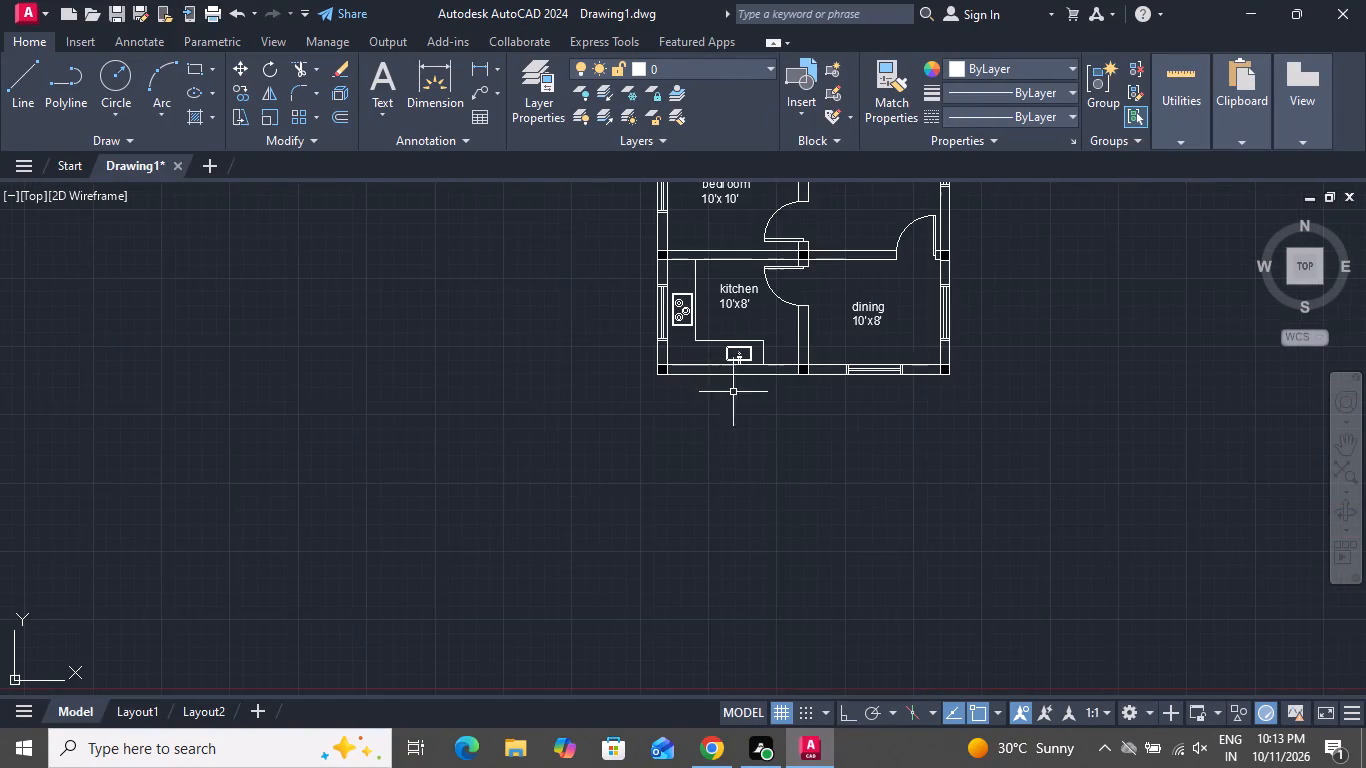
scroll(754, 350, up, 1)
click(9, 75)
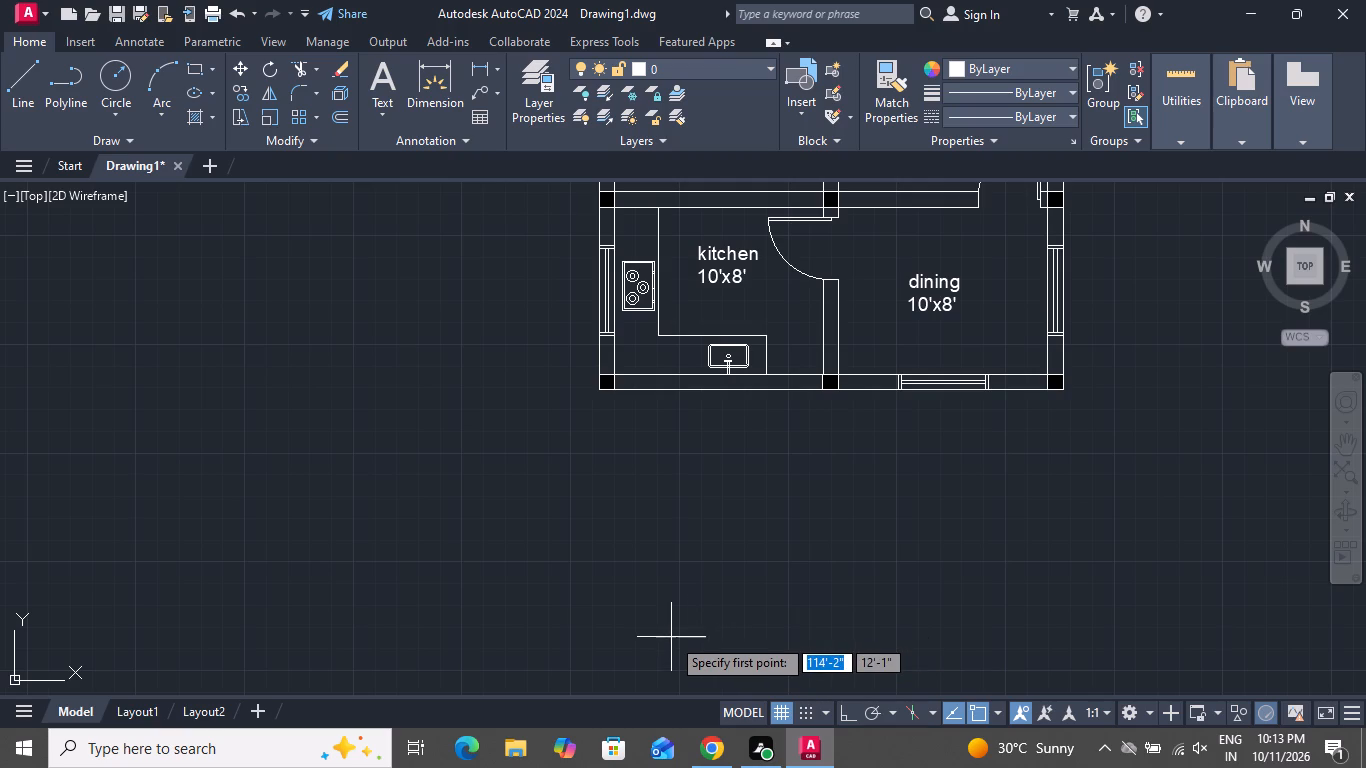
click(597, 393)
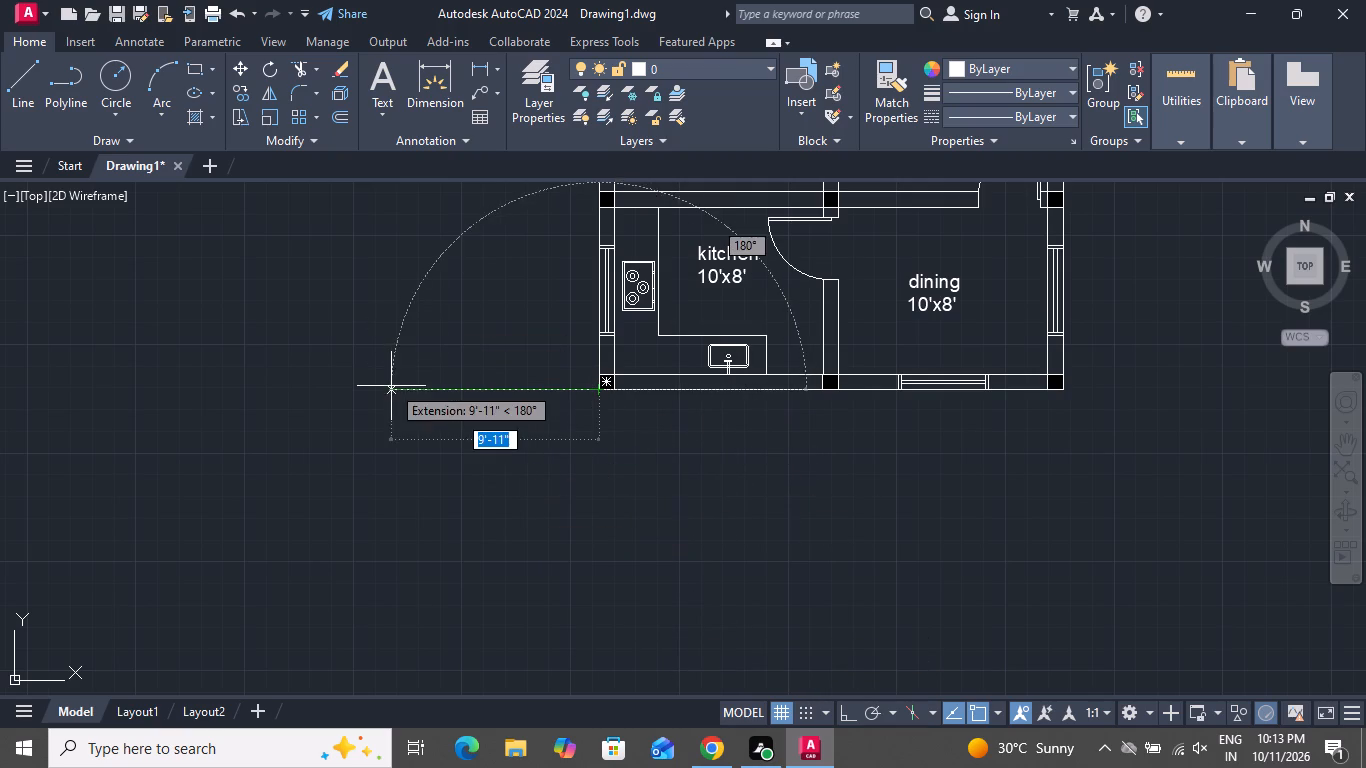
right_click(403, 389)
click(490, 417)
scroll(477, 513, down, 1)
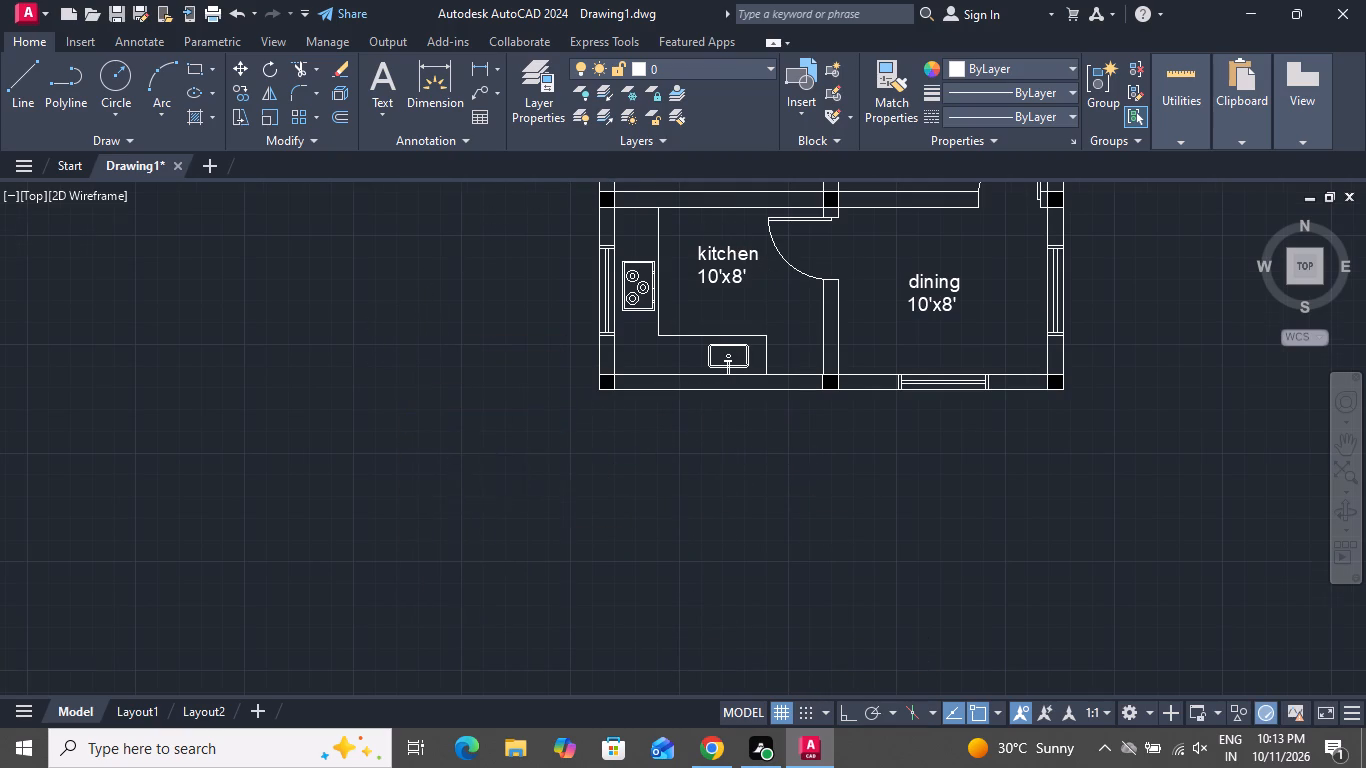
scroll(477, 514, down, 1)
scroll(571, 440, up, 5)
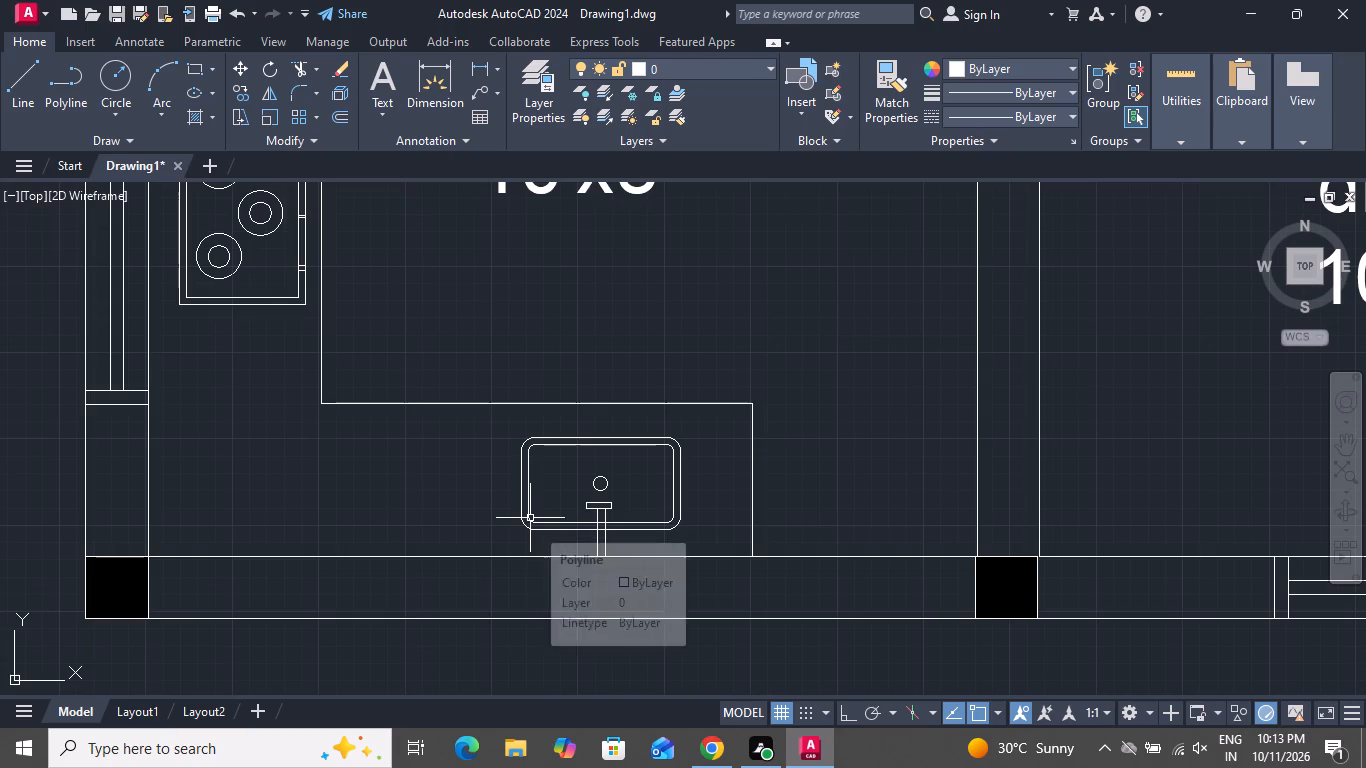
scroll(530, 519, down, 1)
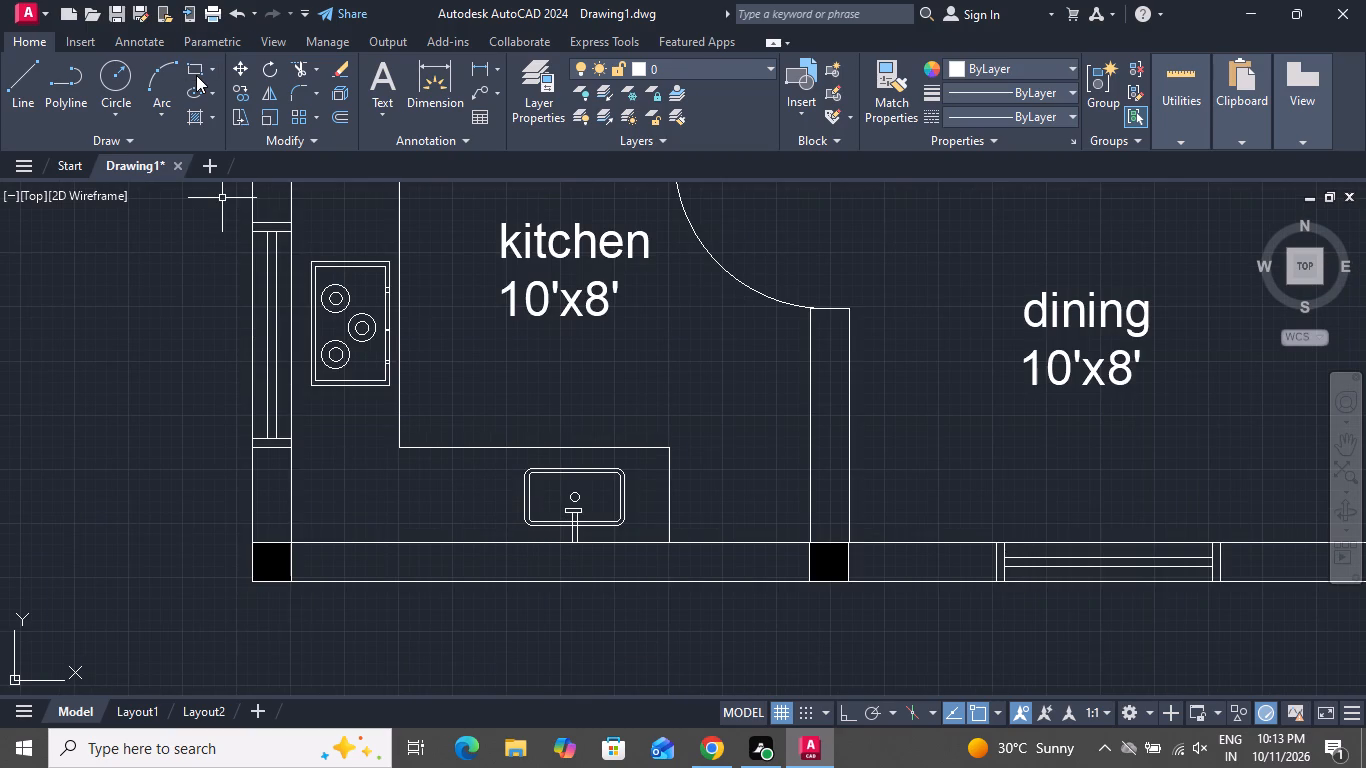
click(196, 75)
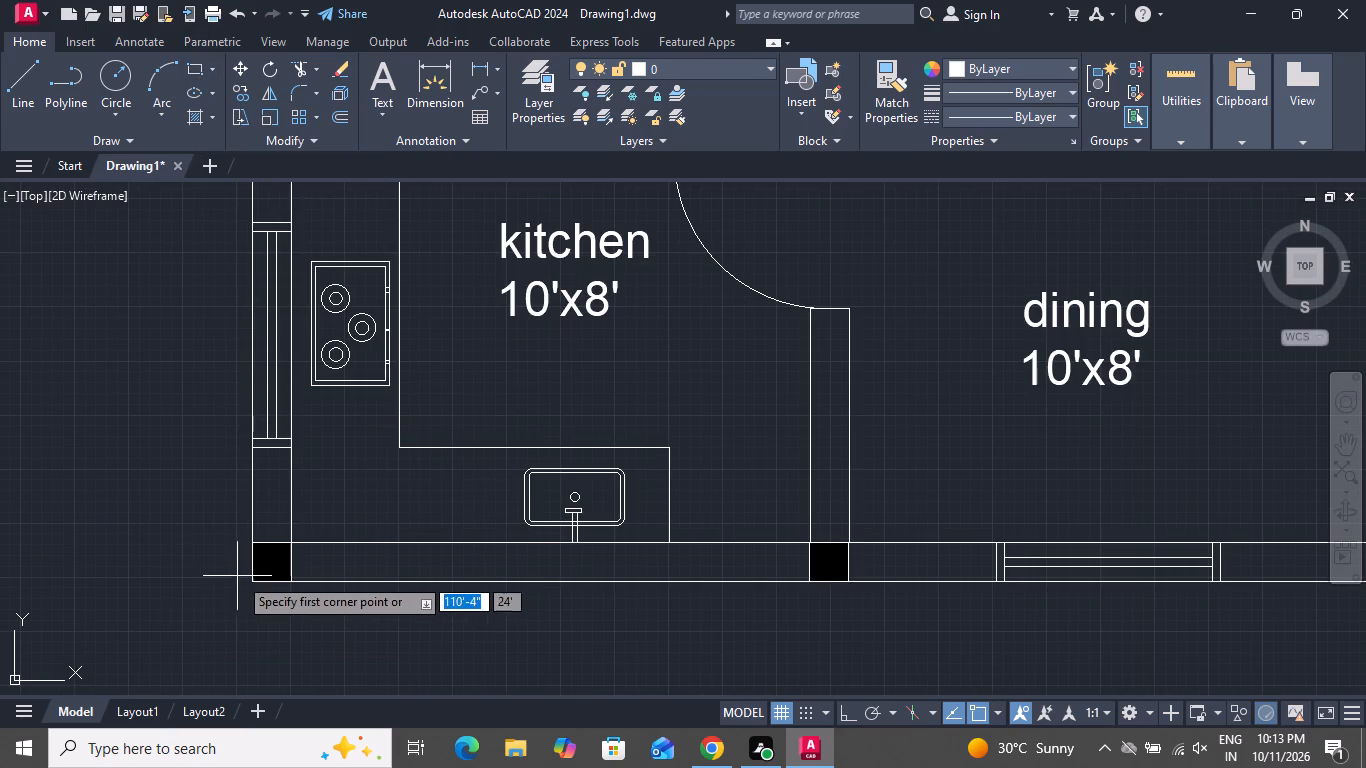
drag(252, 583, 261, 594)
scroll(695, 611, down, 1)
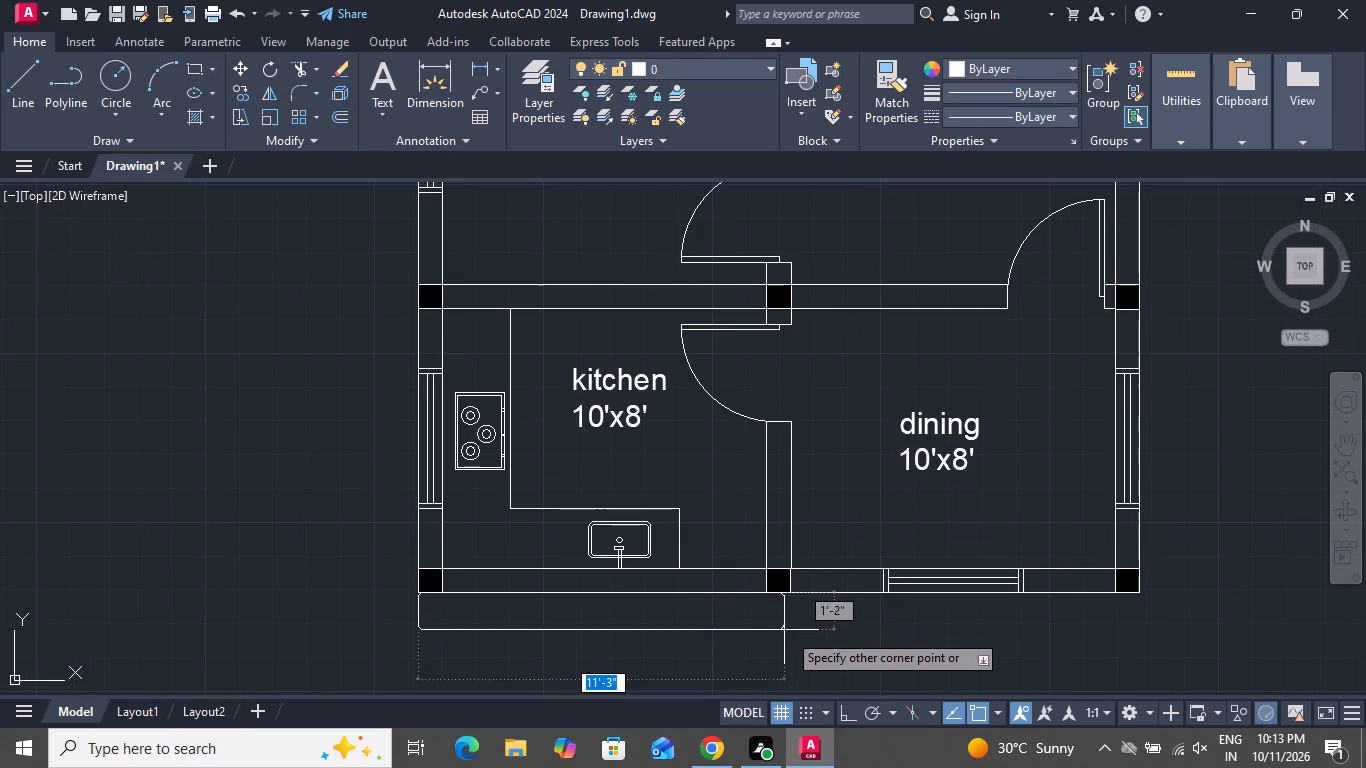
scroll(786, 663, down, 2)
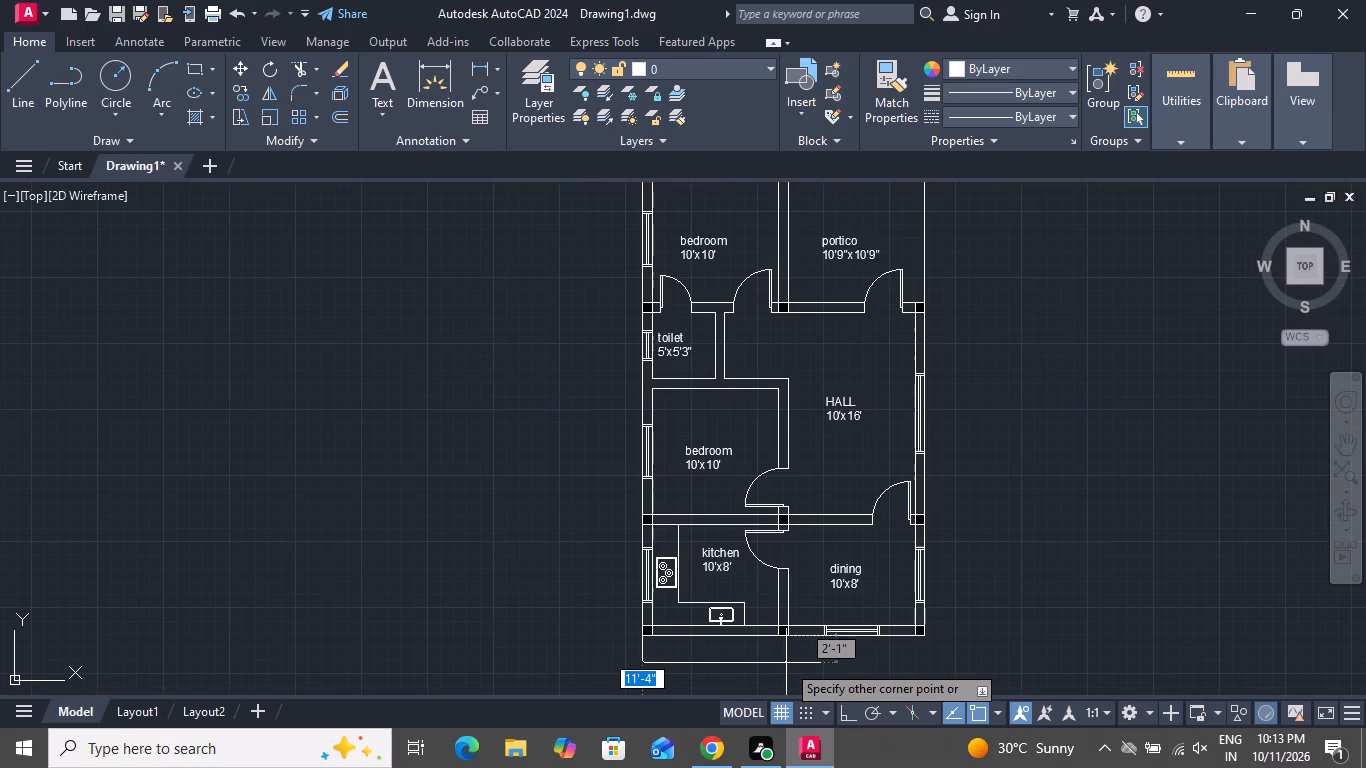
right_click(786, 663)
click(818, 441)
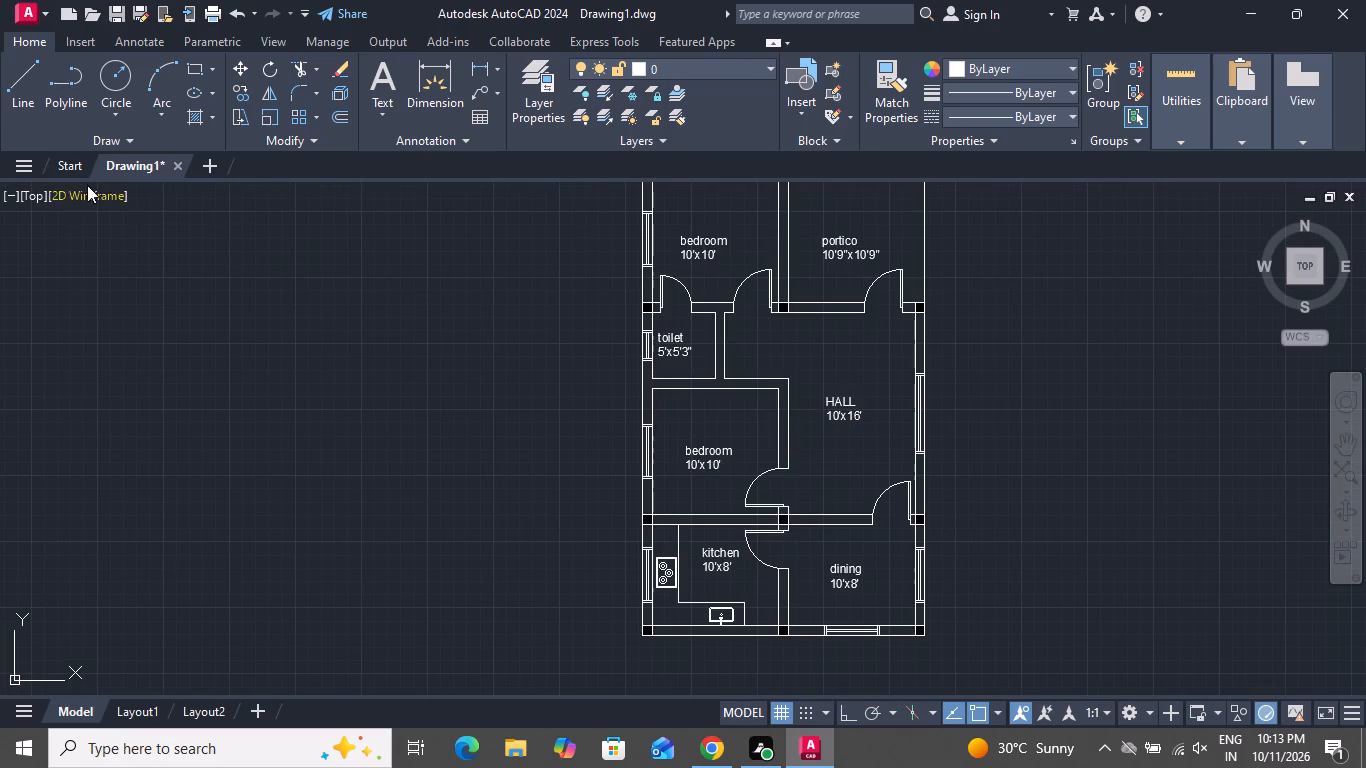
Draw a vertical line with Ortho on, straight down from the house's lower-left outer corner beside the kitchen.
click(14, 88)
scroll(651, 593, up, 3)
scroll(654, 562, down, 2)
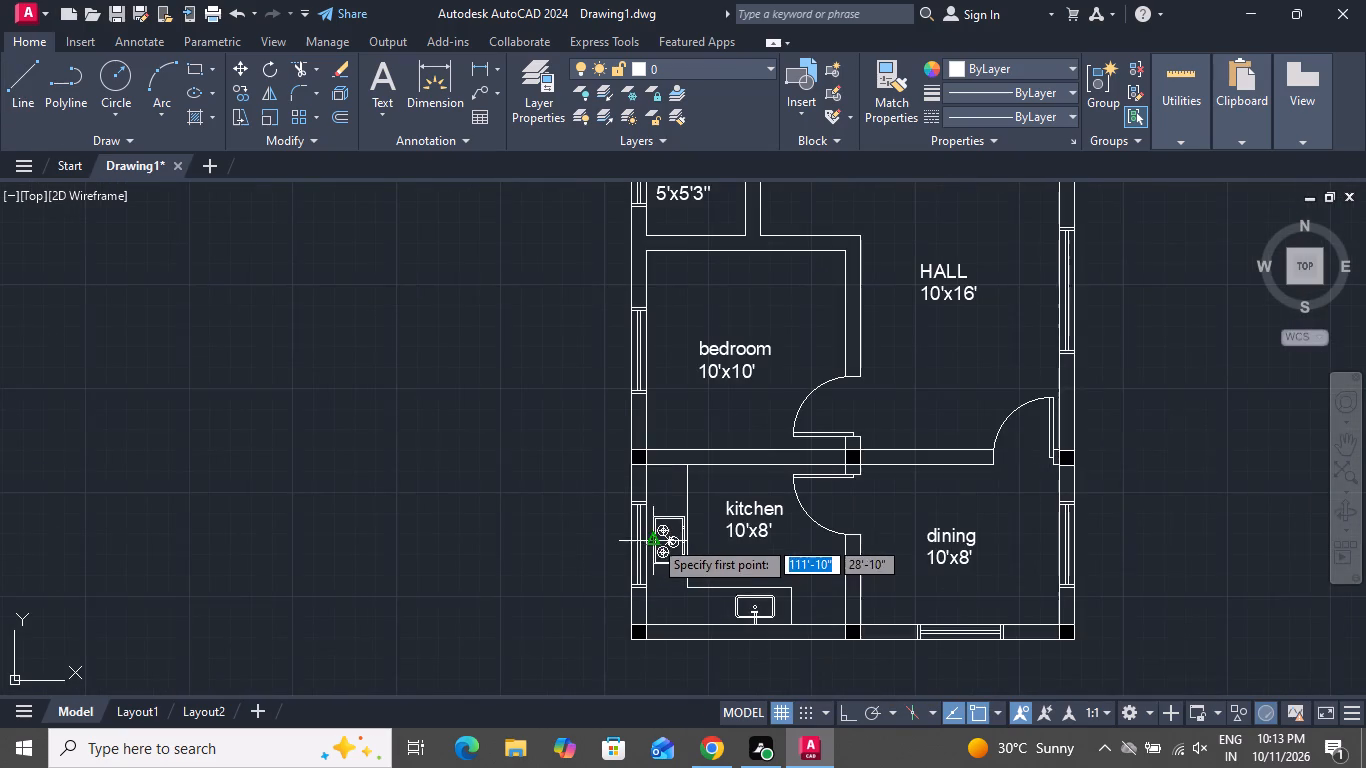
scroll(664, 562, up, 1)
scroll(669, 564, down, 2)
scroll(667, 647, up, 2)
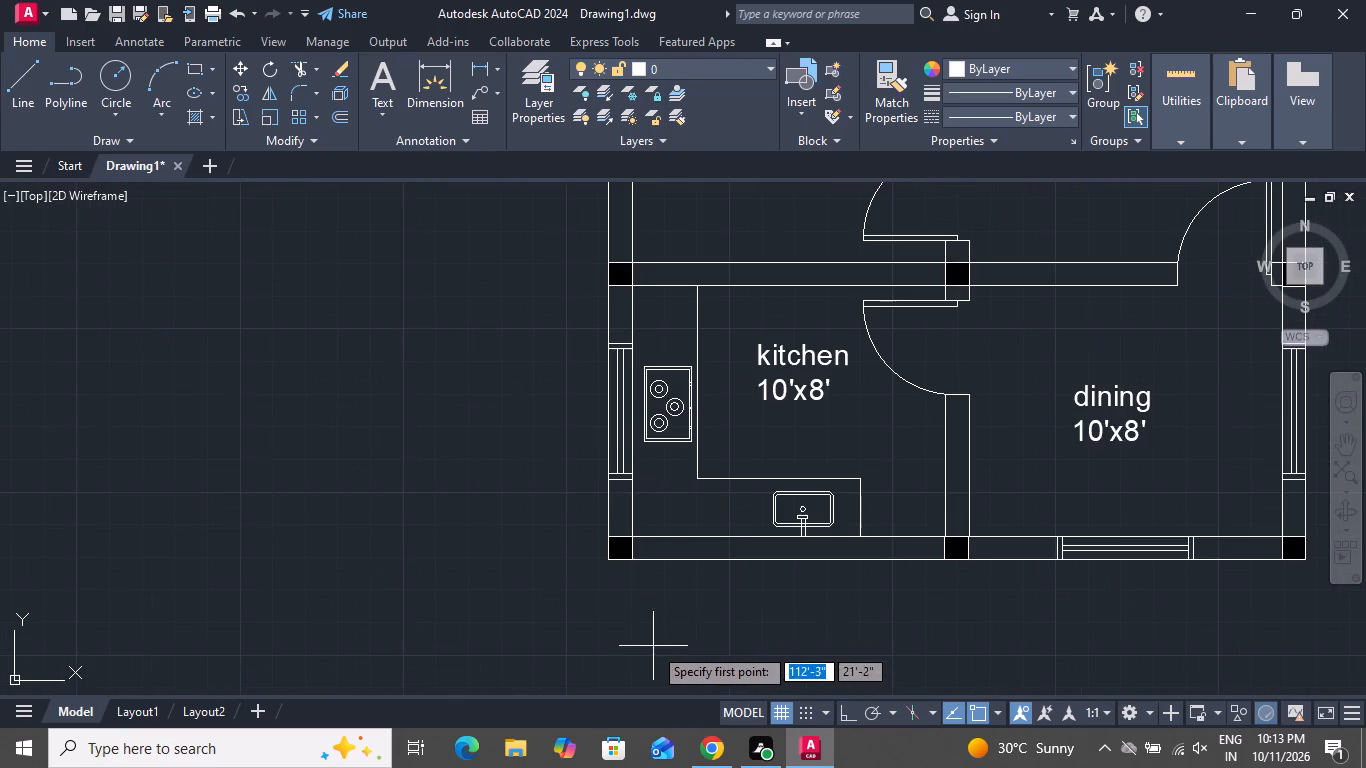
click(604, 557)
scroll(607, 639, up, 1)
scroll(607, 639, down, 1)
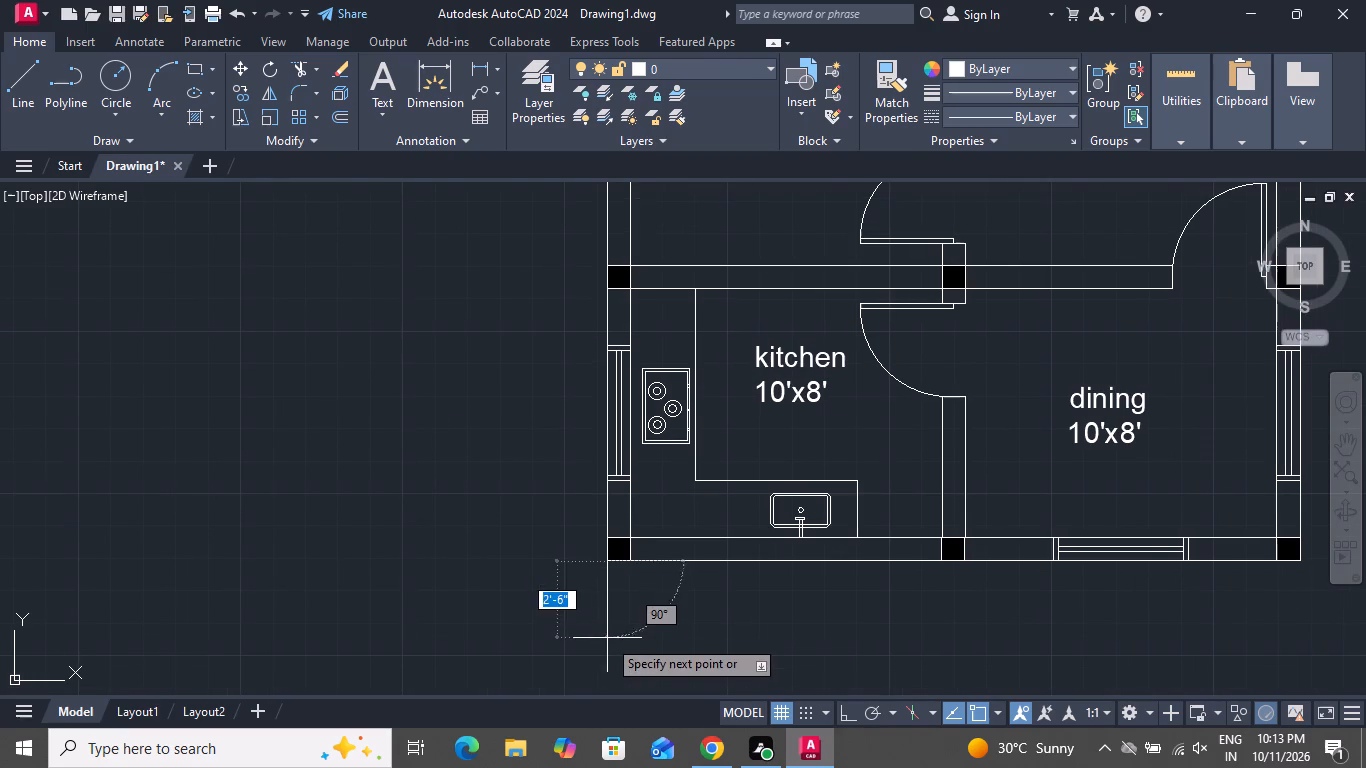
scroll(604, 644, down, 2)
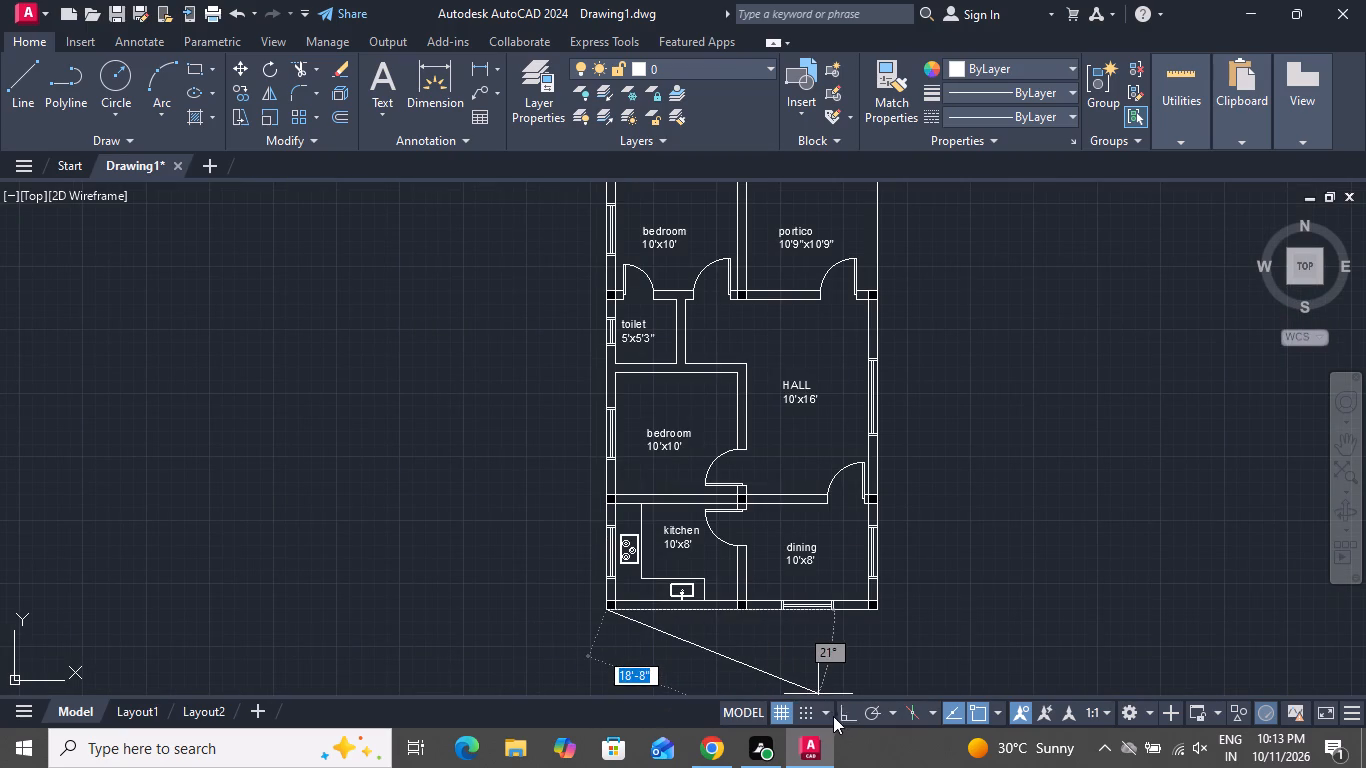
click(843, 715)
scroll(553, 540, down, 2)
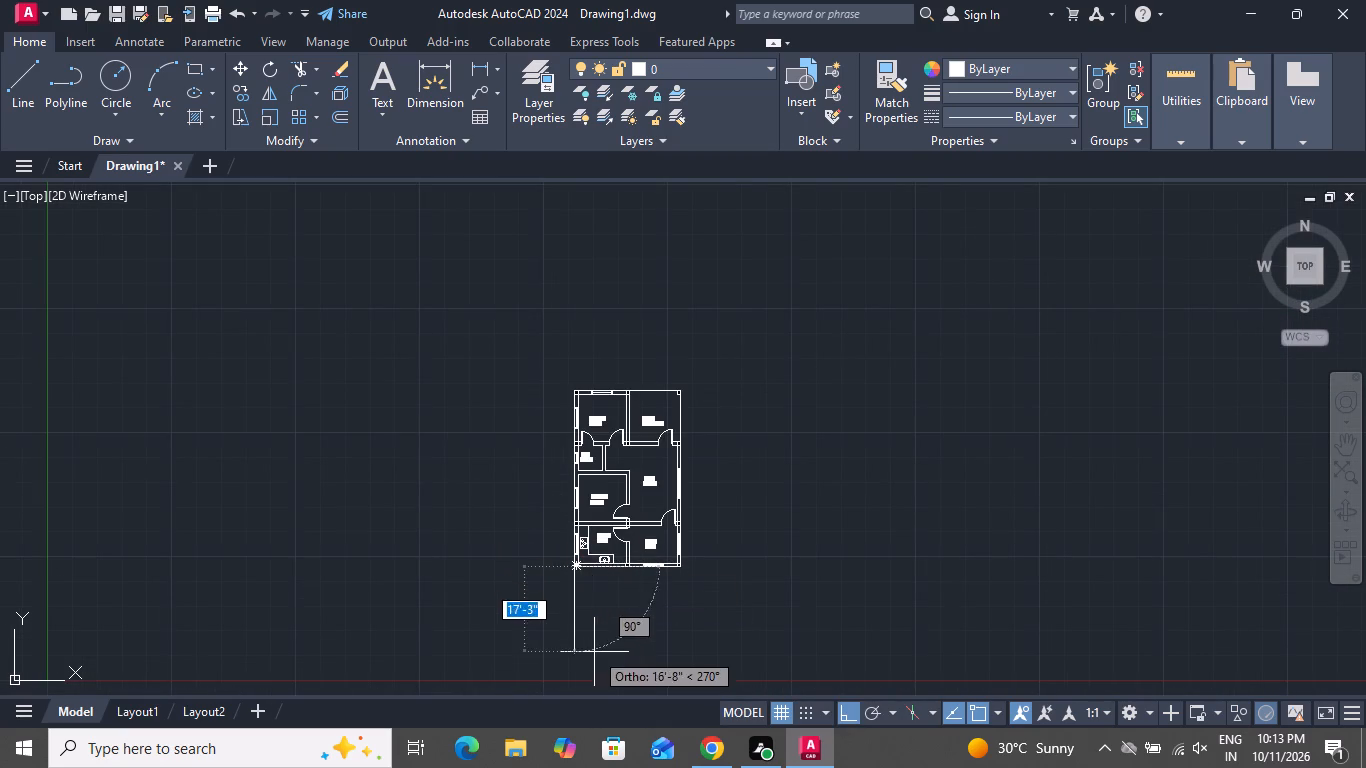
scroll(595, 673, up, 2)
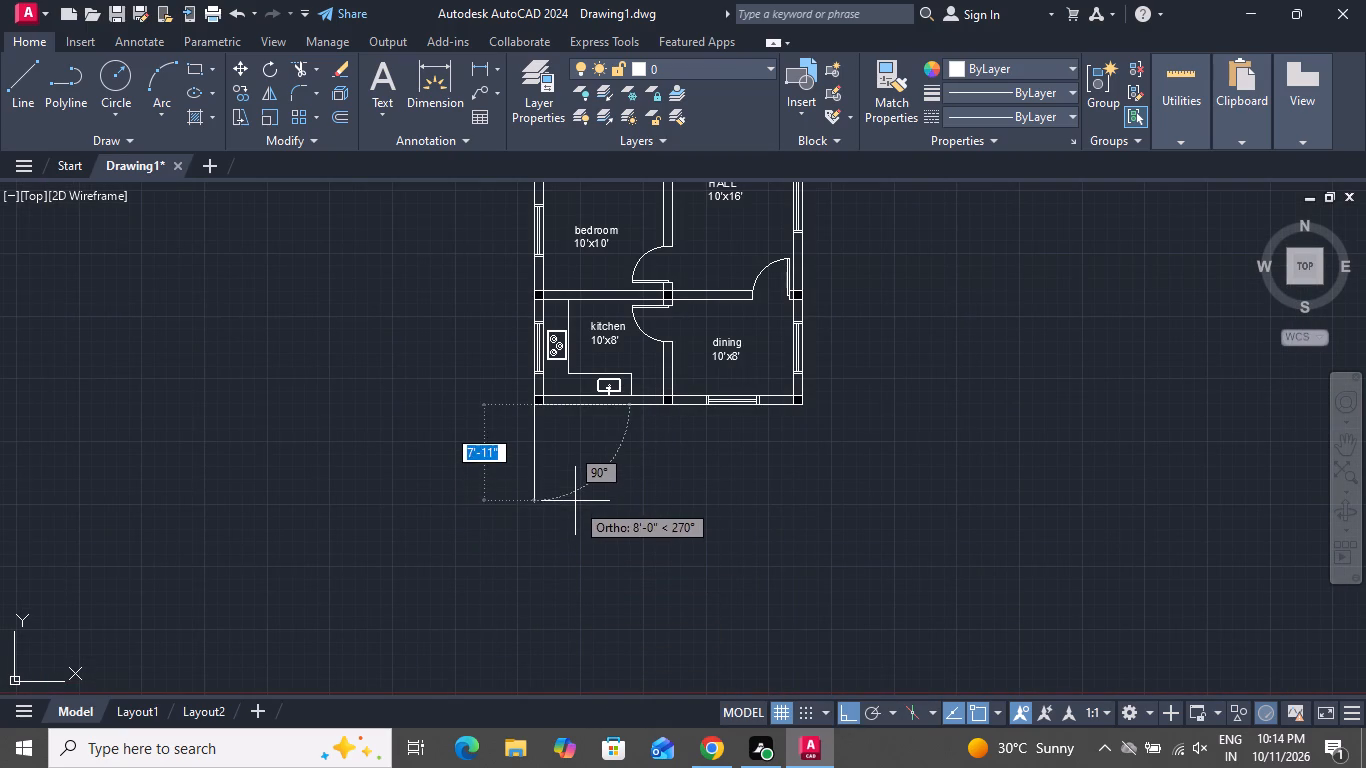
click(579, 480)
right_click(581, 480)
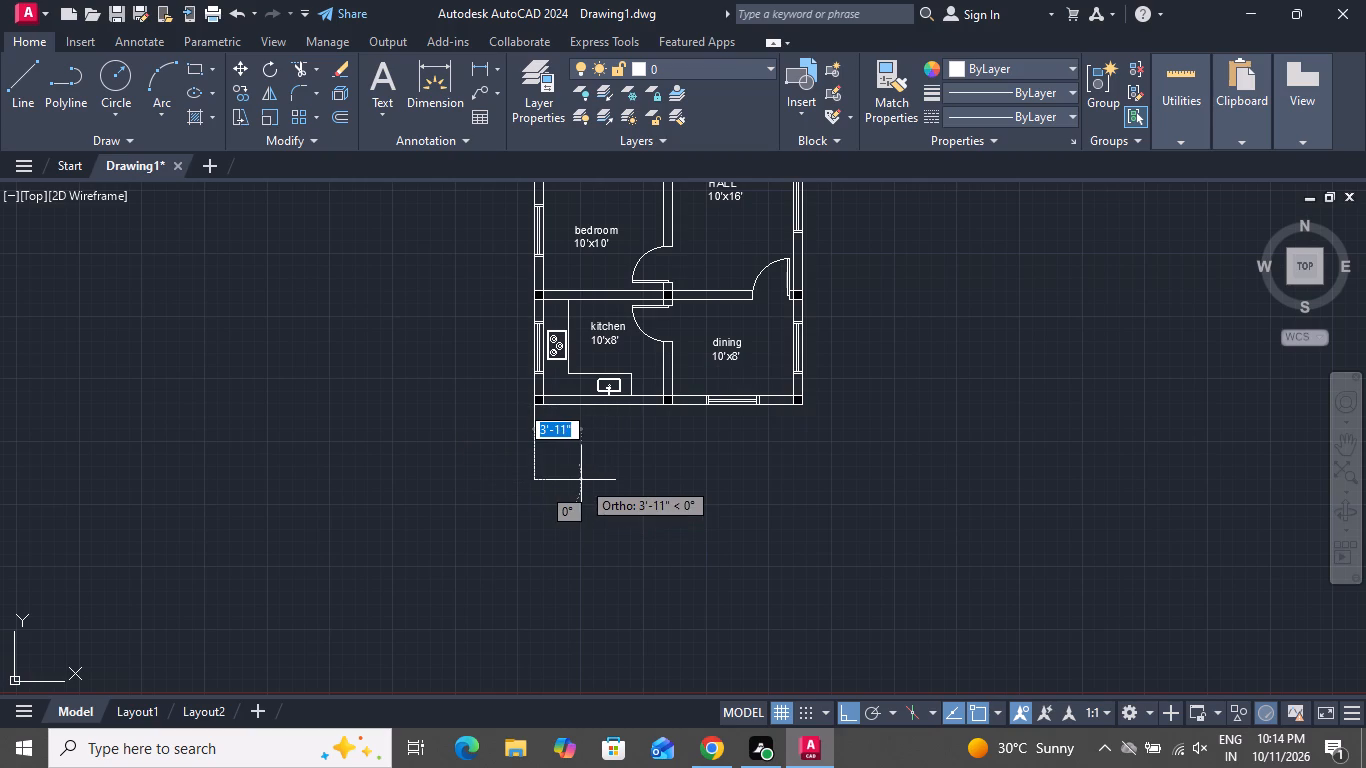
click(608, 514)
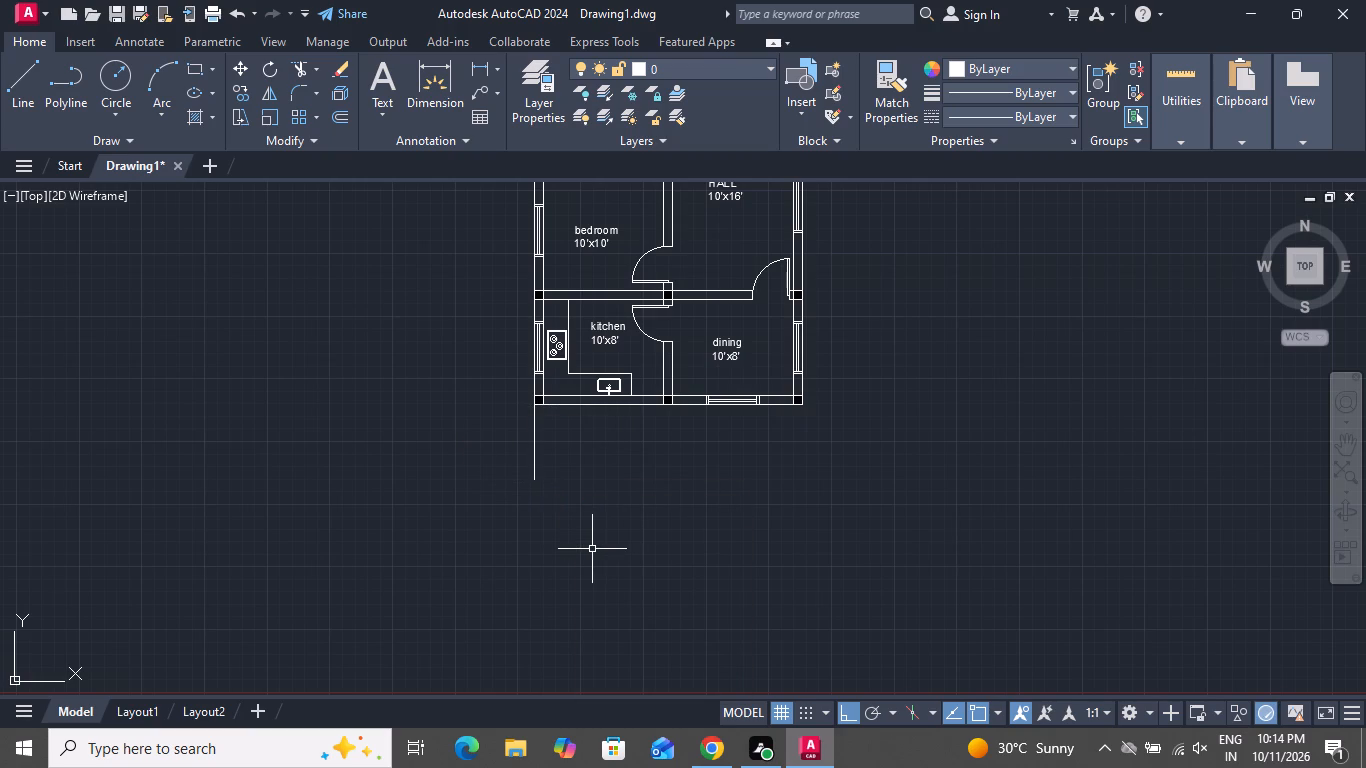
Offset the vertical line below the kitchen corner 3' toward the dining side.
key(o)
key(space)
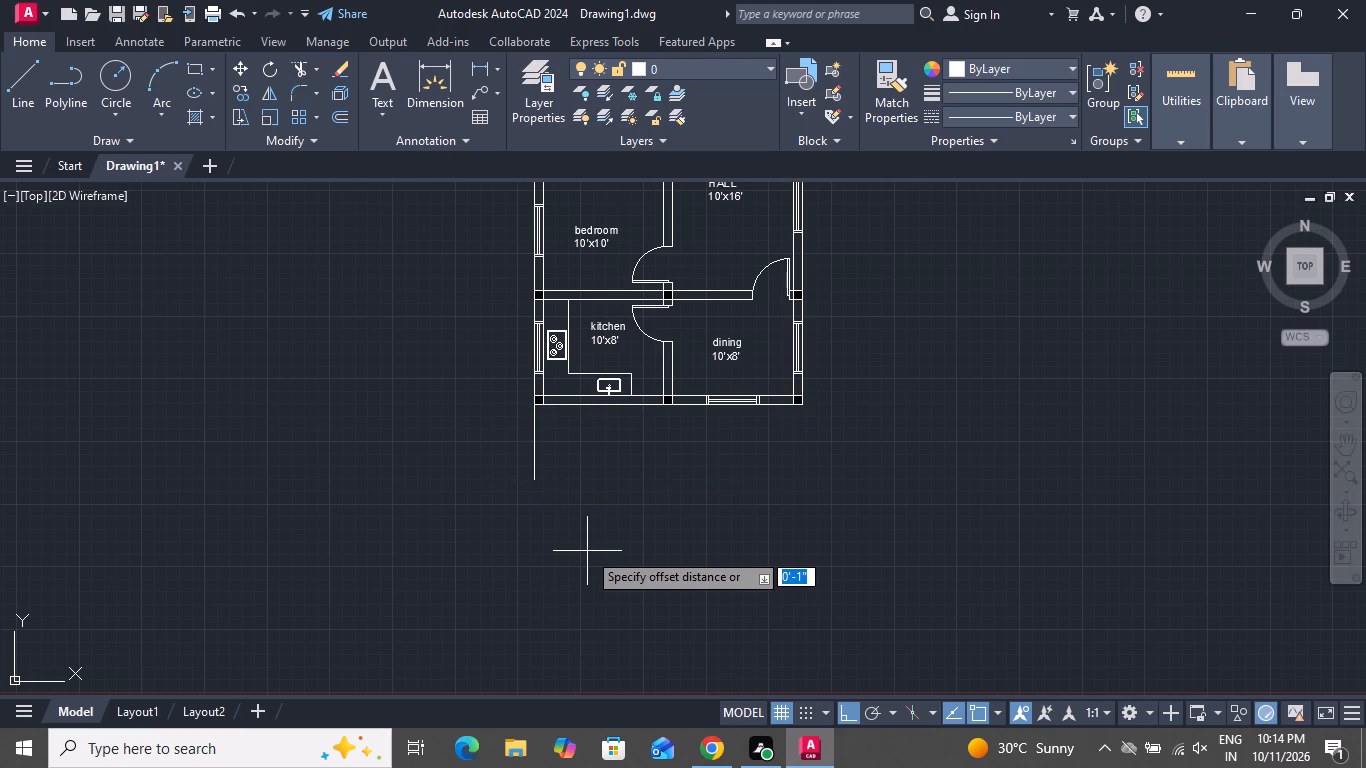
key(3)
key(apostrophe)
key(Return)
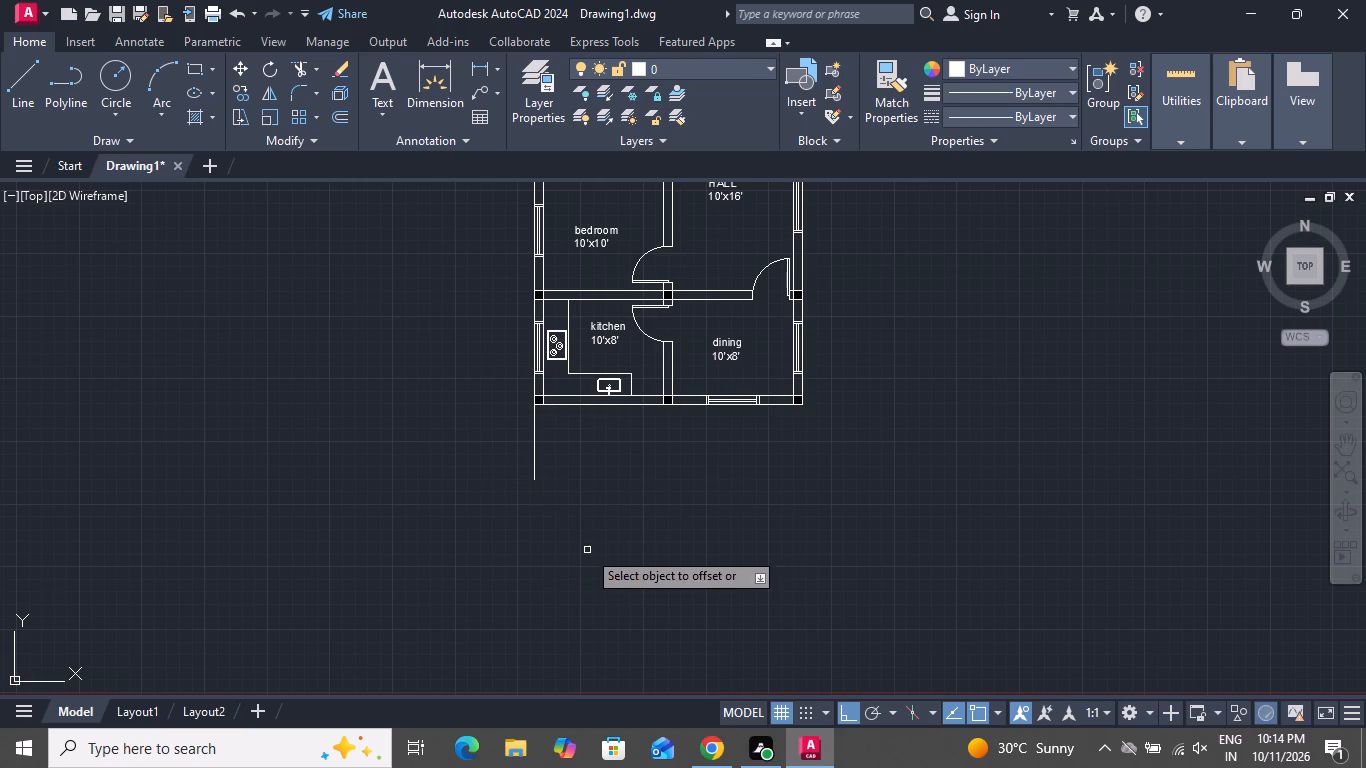
click(536, 438)
click(559, 441)
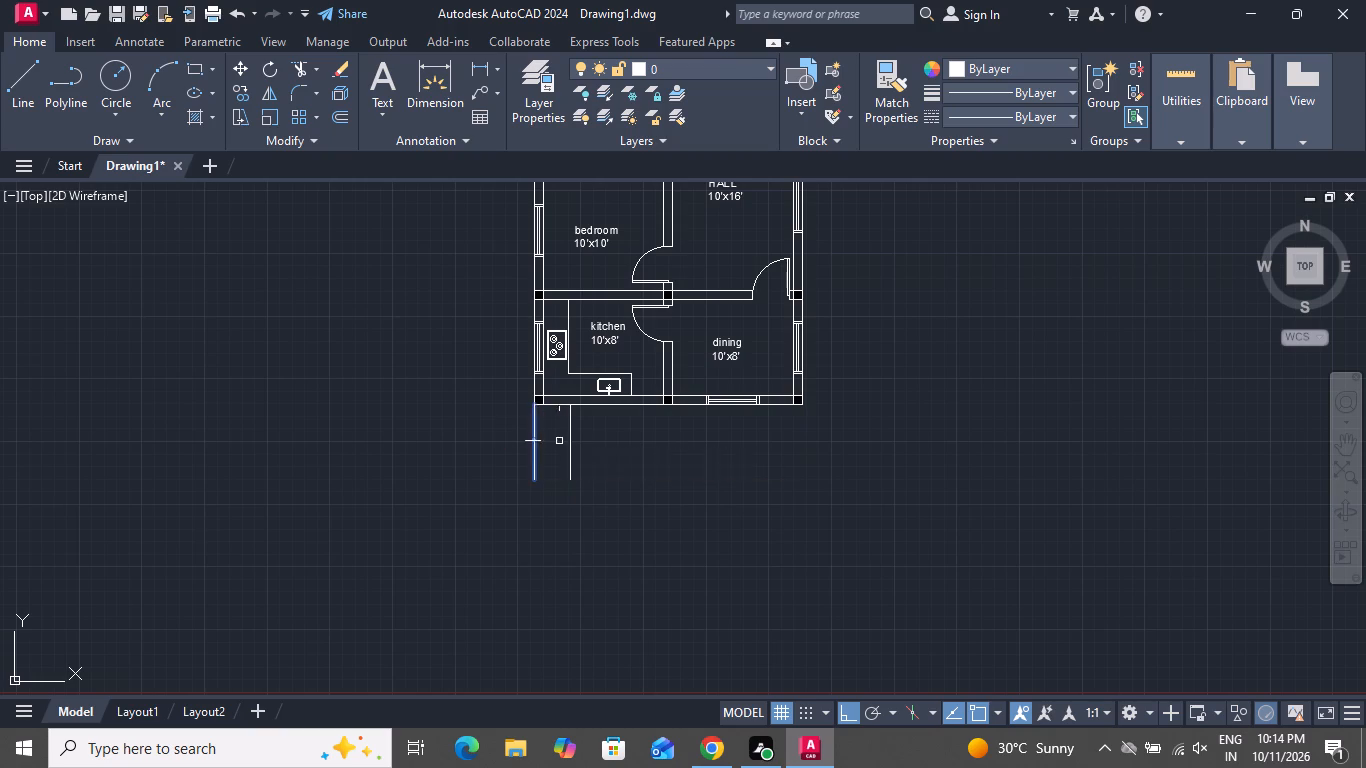
right_click(613, 459)
click(654, 490)
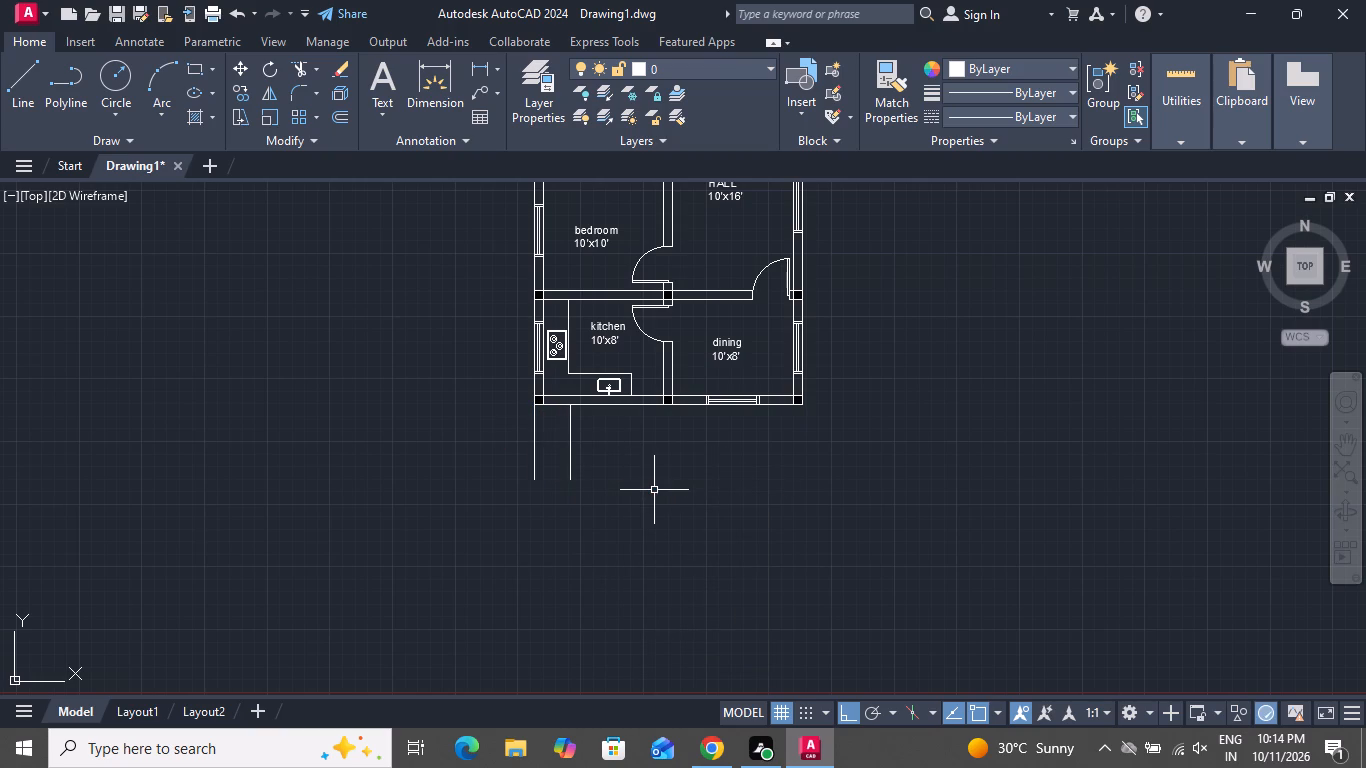
Offset the second vertical line 10" toward the dining side four times in succession to start the stair treads.
key(o)
key(space)
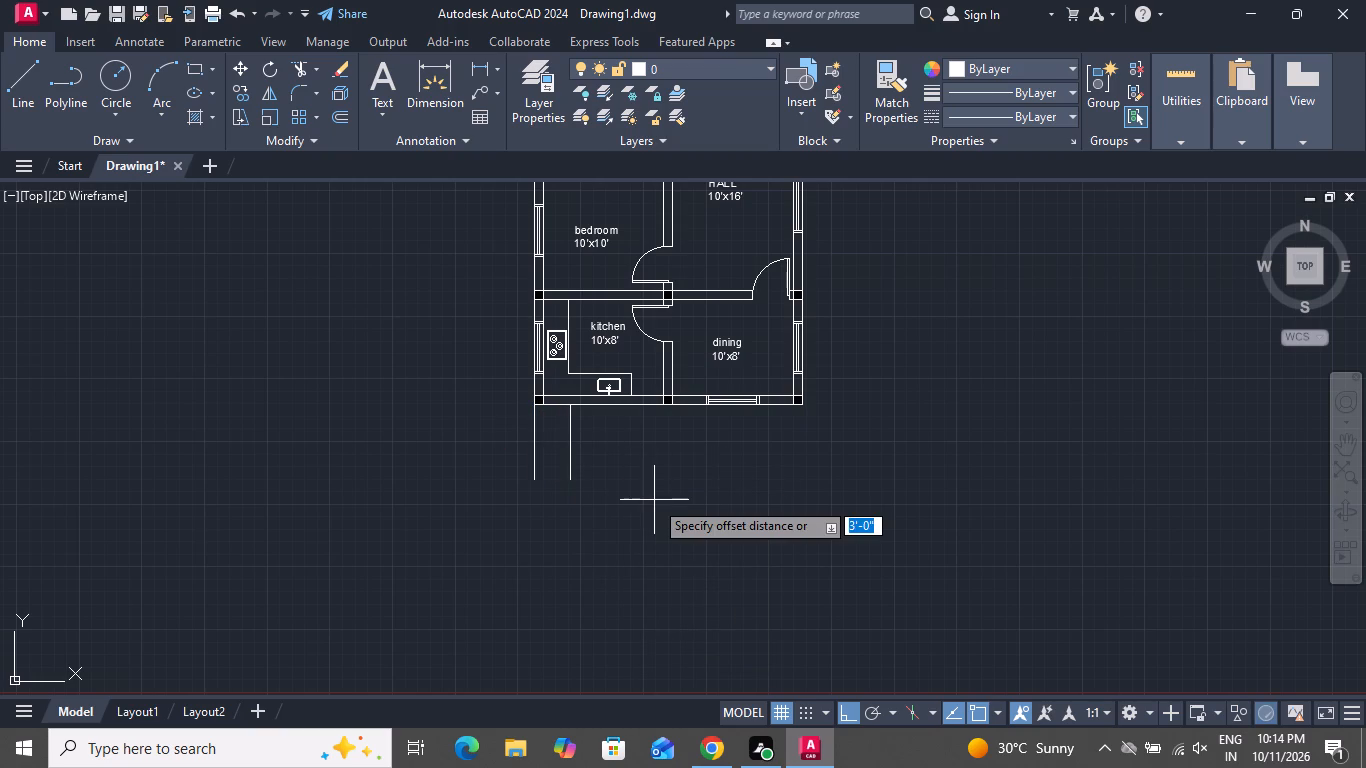
text(10)
key(shift+quotedbl)
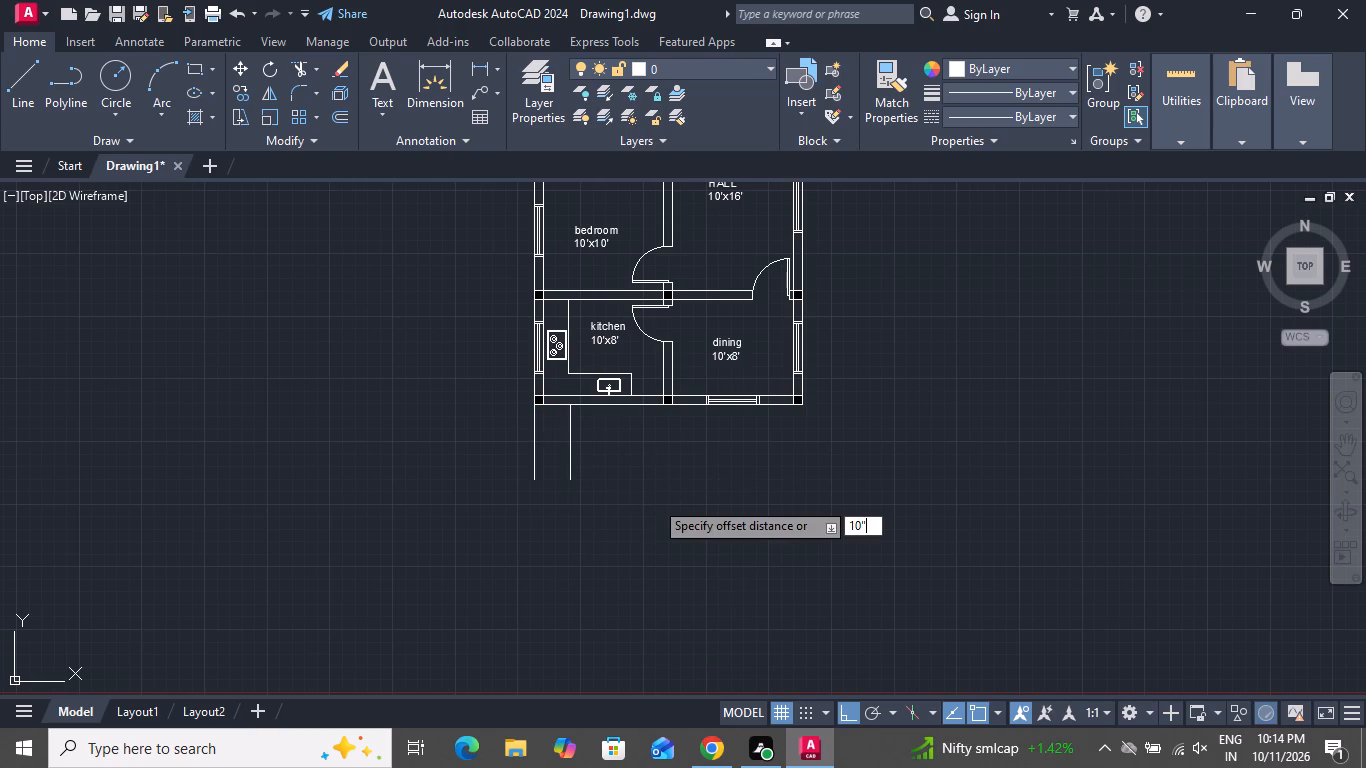
key(Return)
click(570, 445)
click(609, 447)
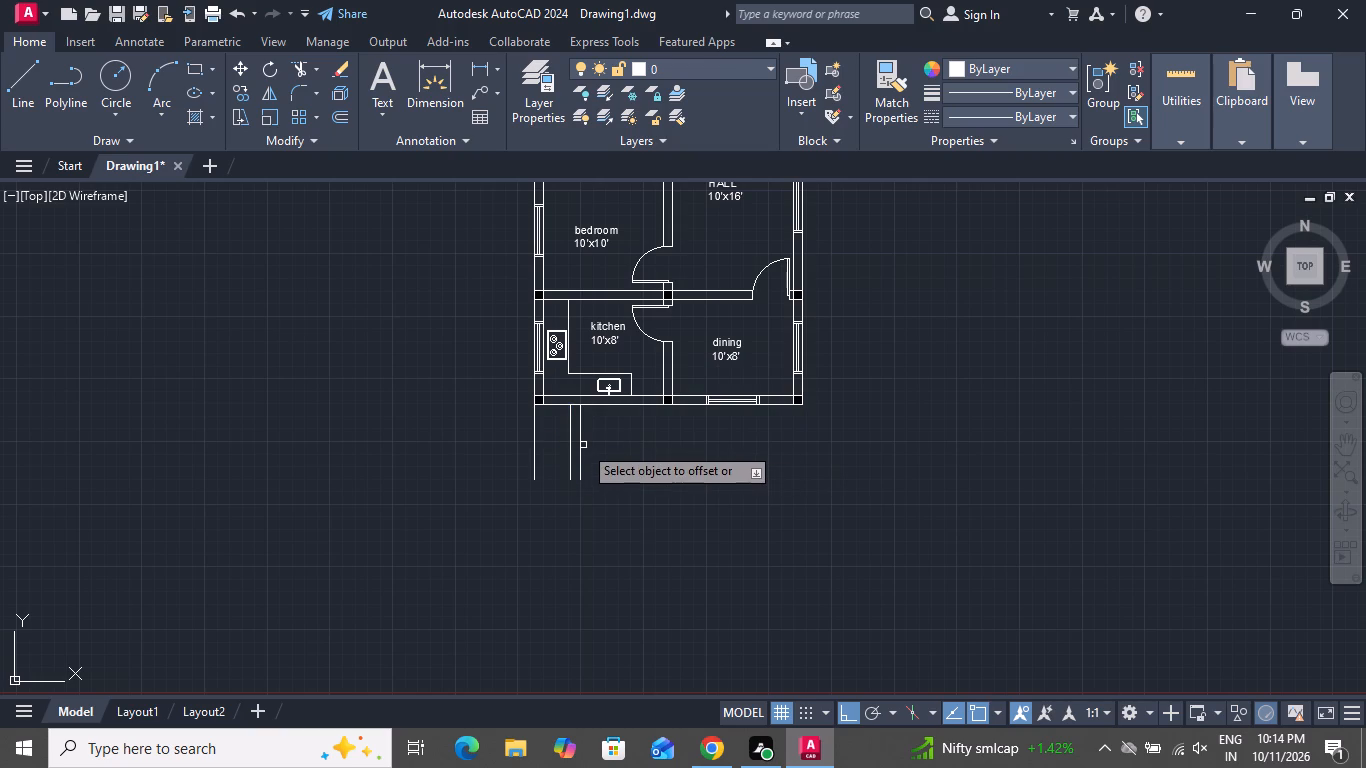
click(581, 445)
click(629, 452)
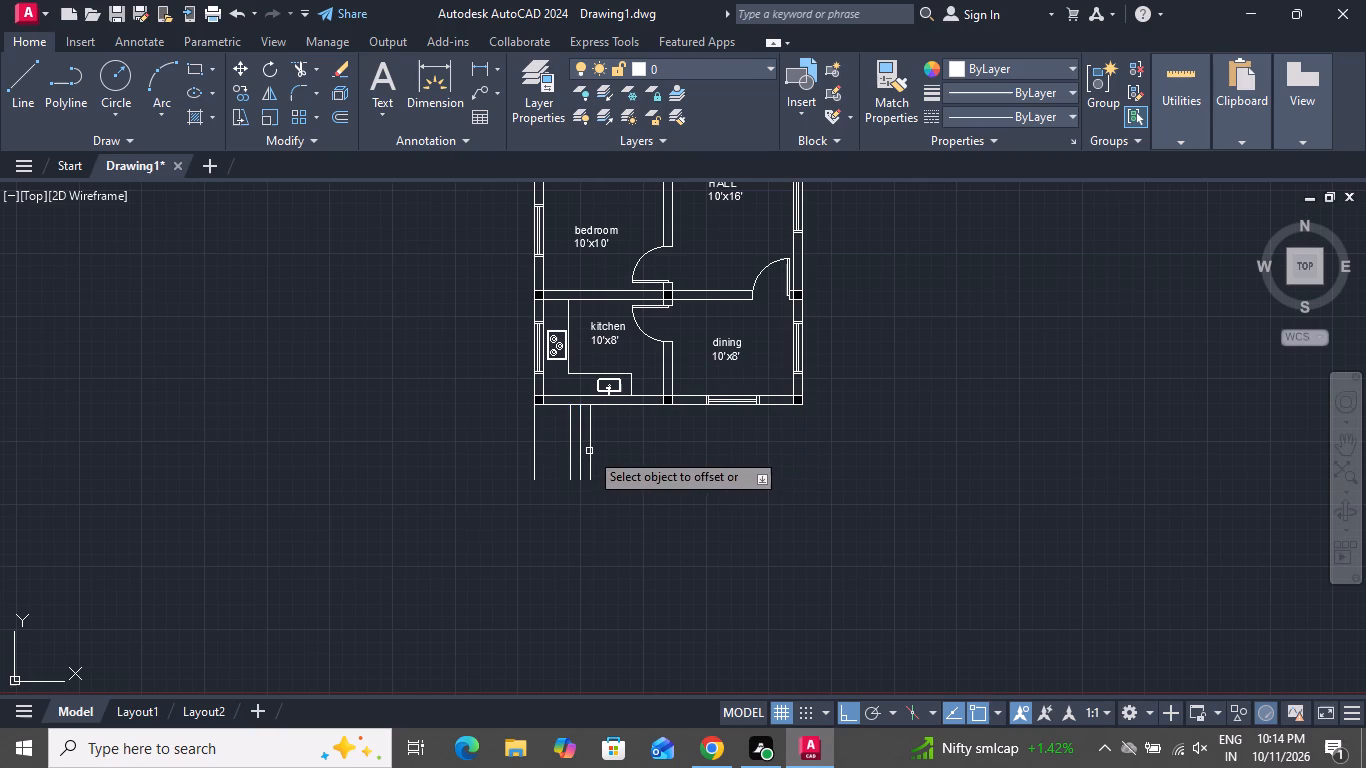
click(589, 451)
click(646, 453)
click(601, 442)
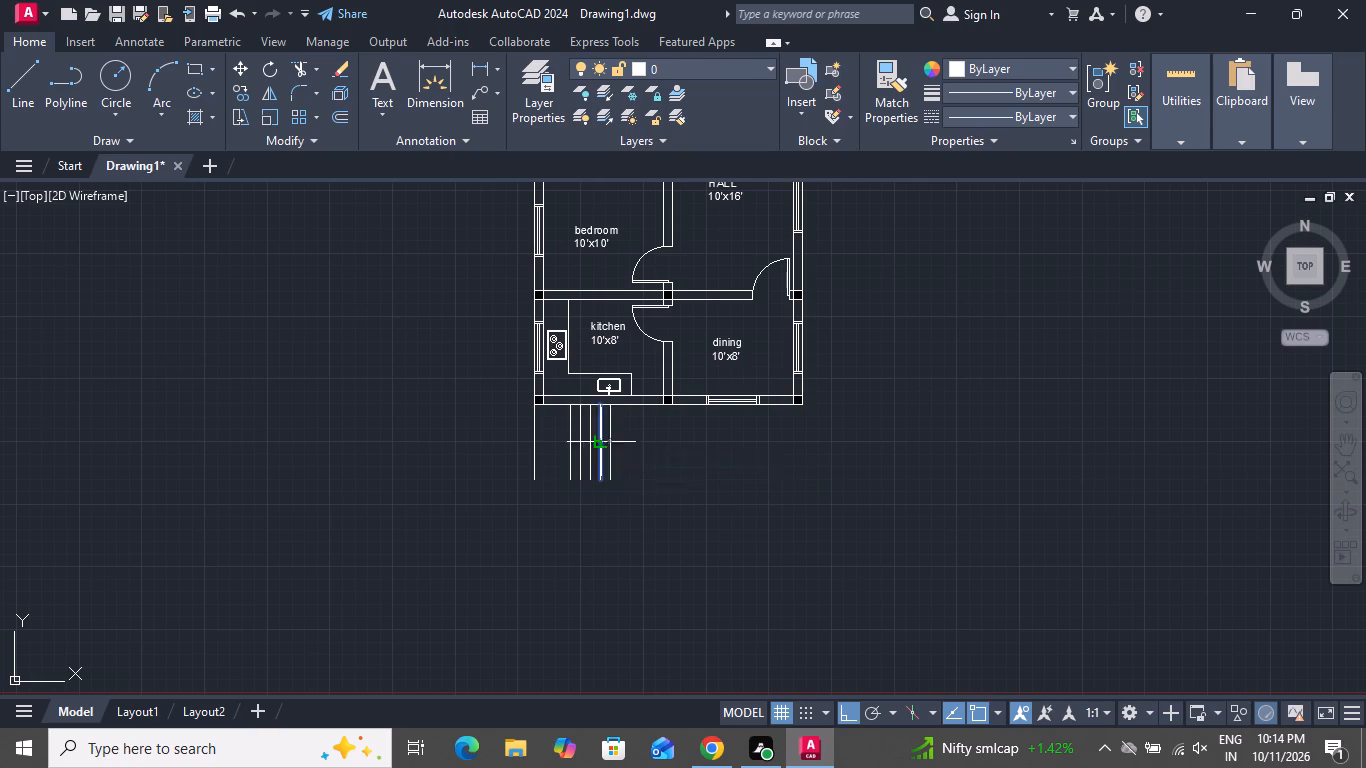
click(677, 453)
Continue the 10" offsets from the last tread line, adding seven more treads toward the dining side.
scroll(650, 485, up, 1)
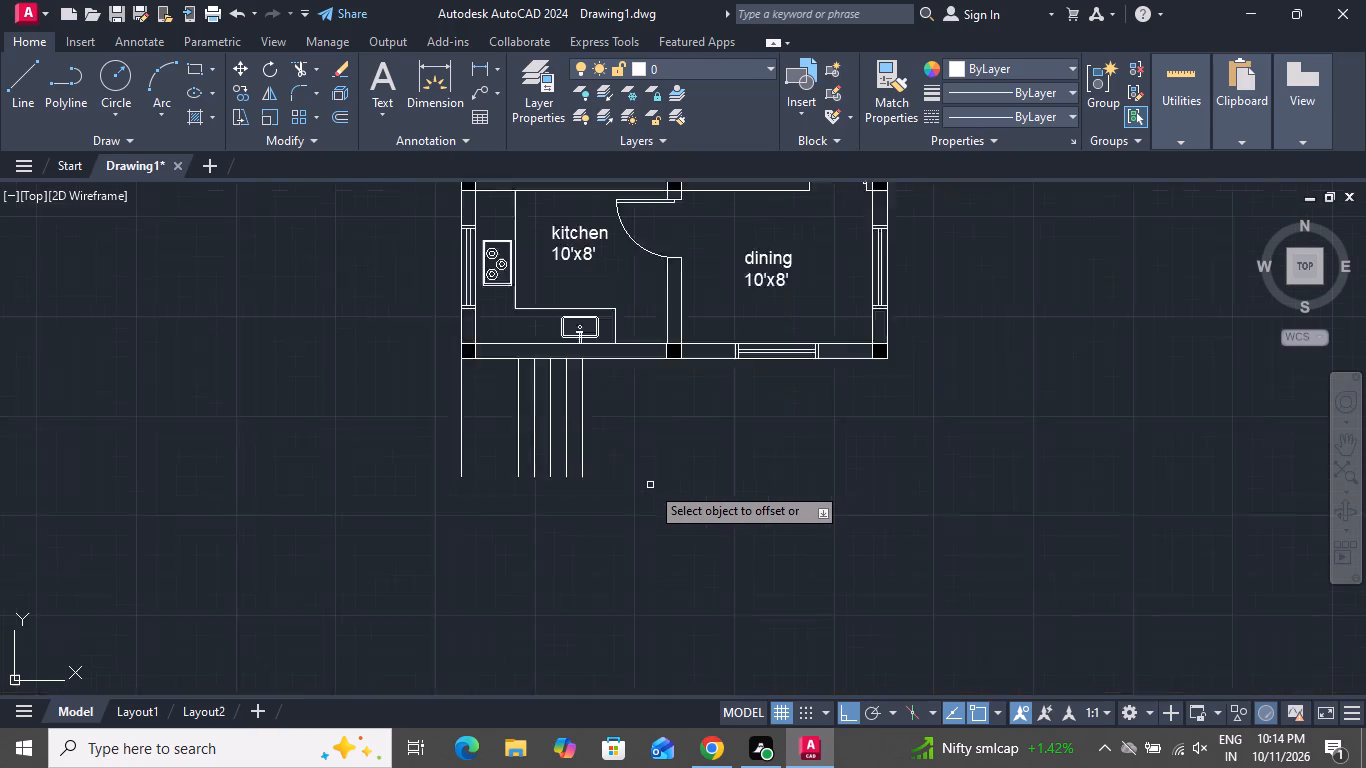
scroll(650, 485, up, 1)
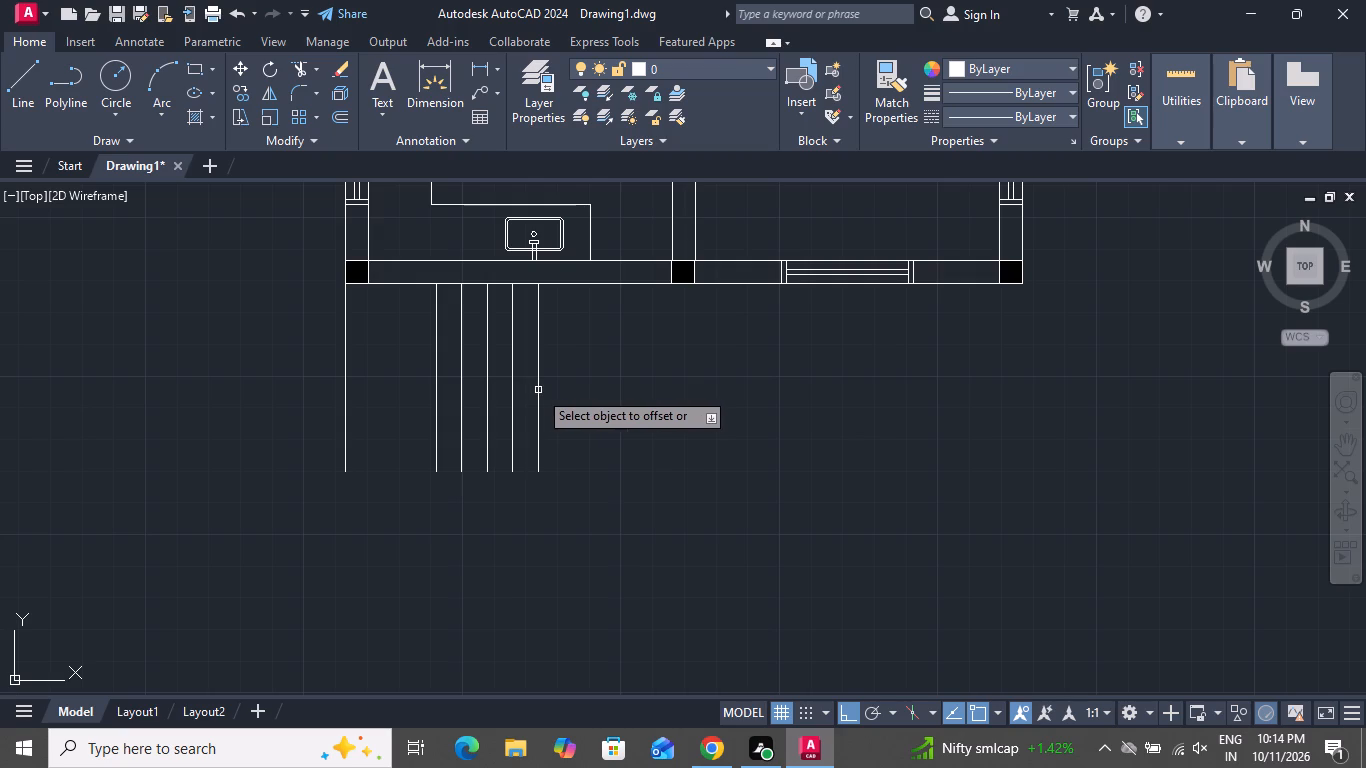
click(538, 390)
click(670, 408)
click(560, 405)
click(640, 412)
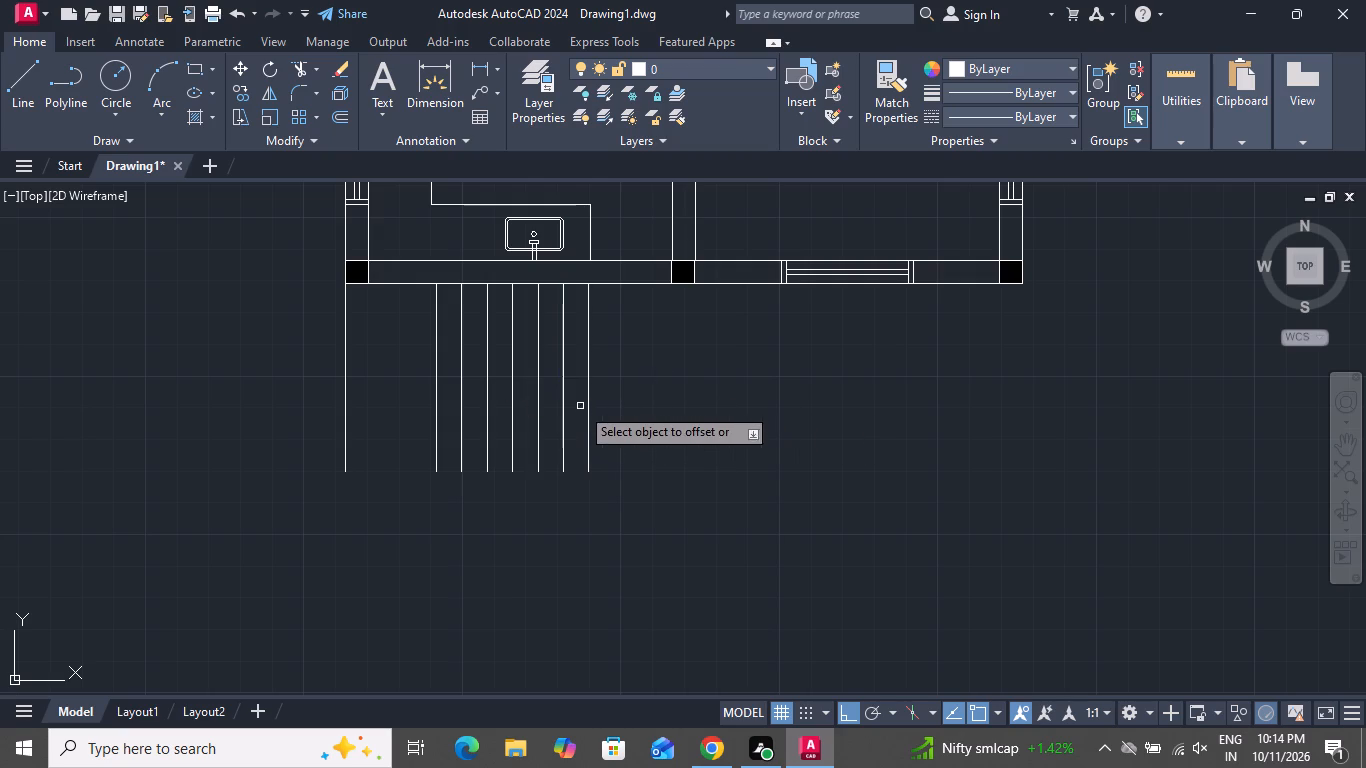
click(589, 406)
click(658, 416)
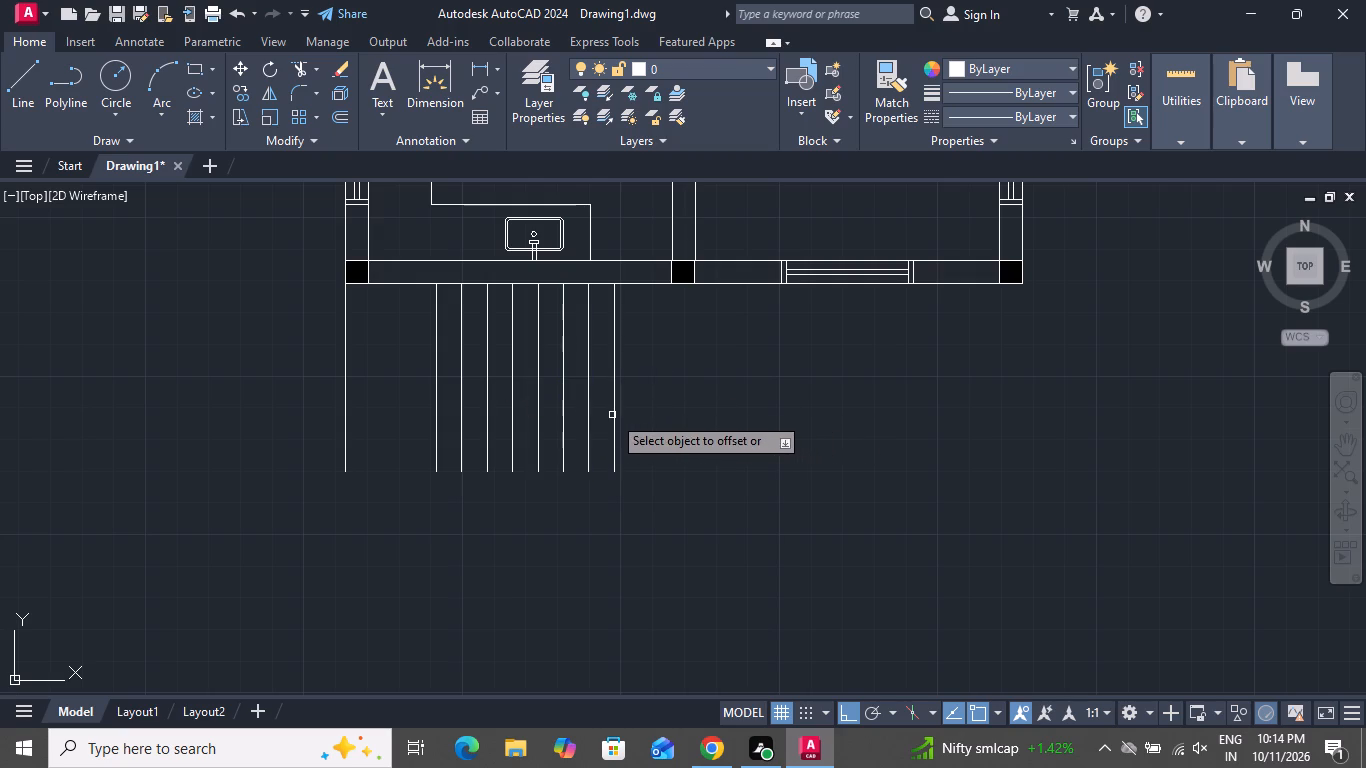
click(612, 415)
click(688, 419)
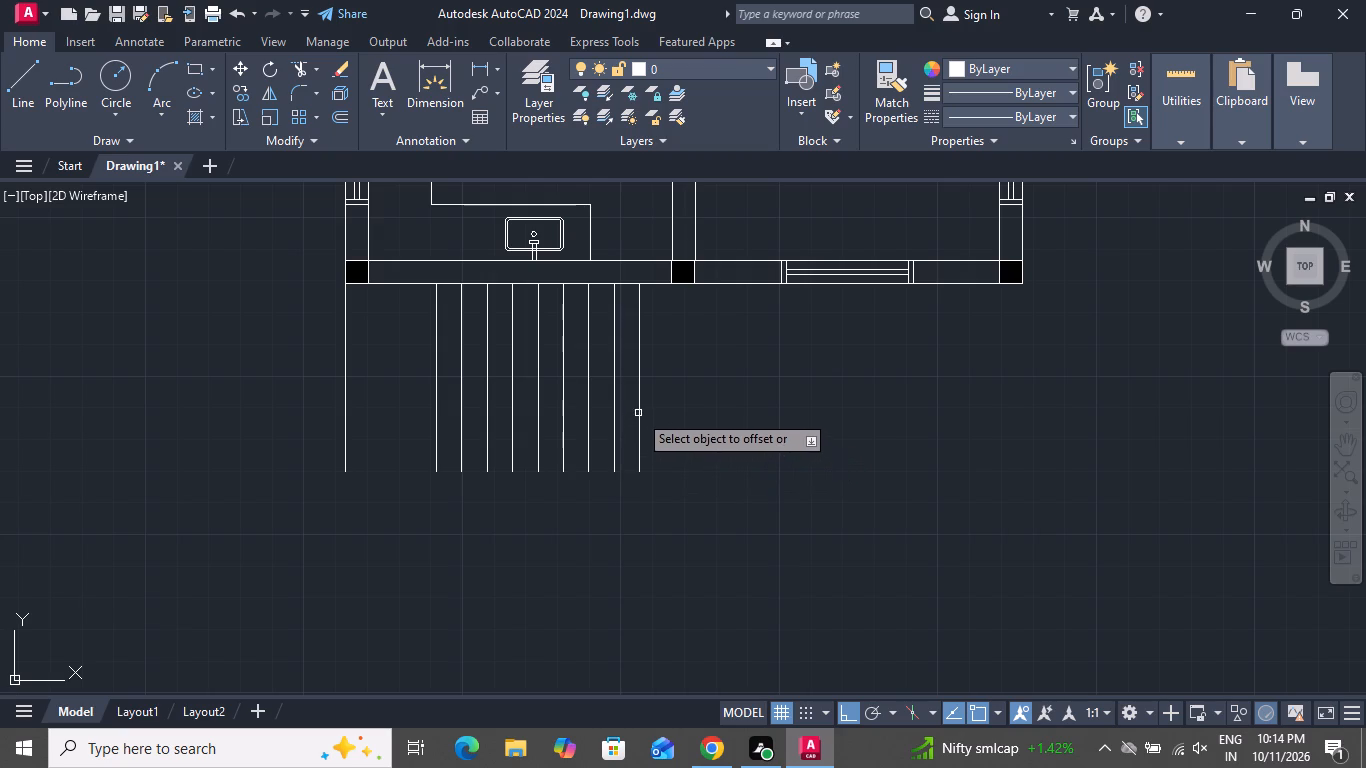
click(638, 413)
click(683, 411)
click(665, 411)
click(742, 430)
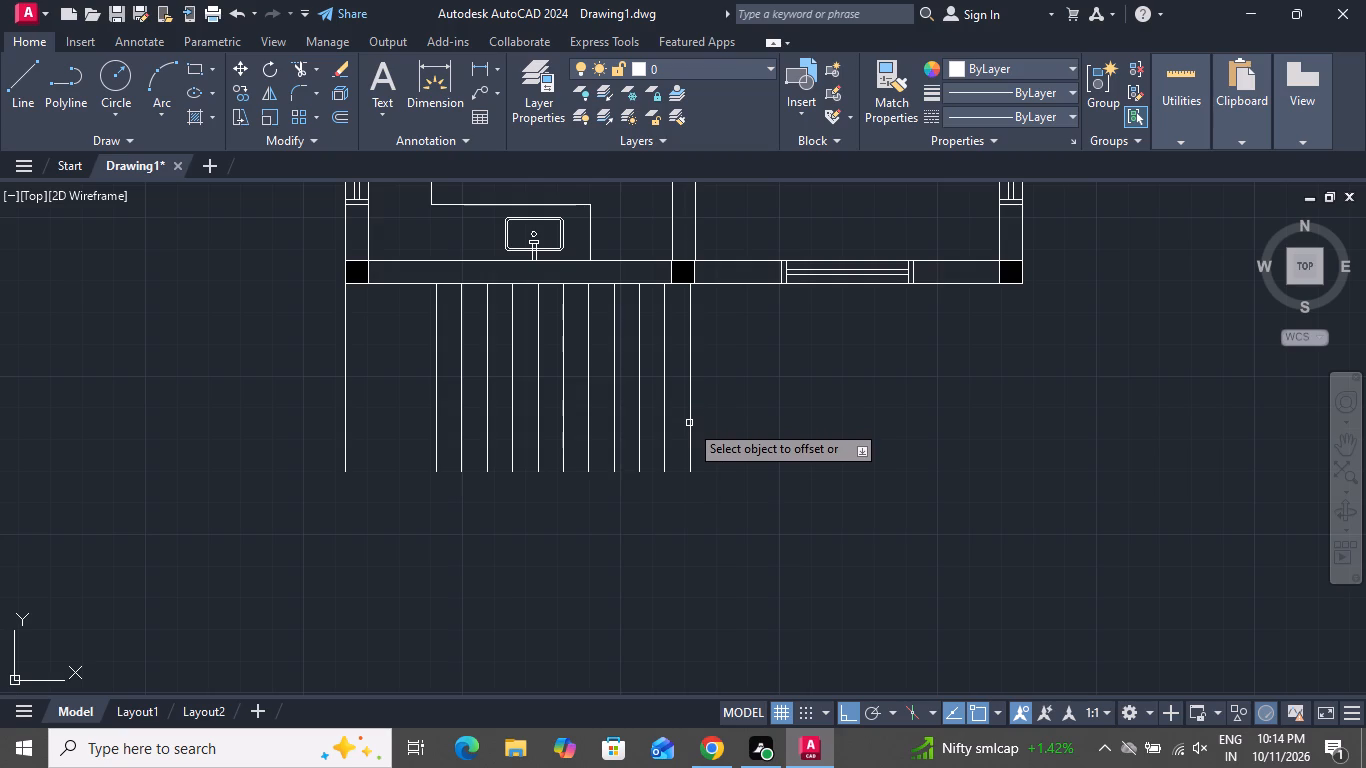
click(689, 423)
click(705, 422)
scroll(724, 511, down, 1)
right_click(731, 480)
click(744, 503)
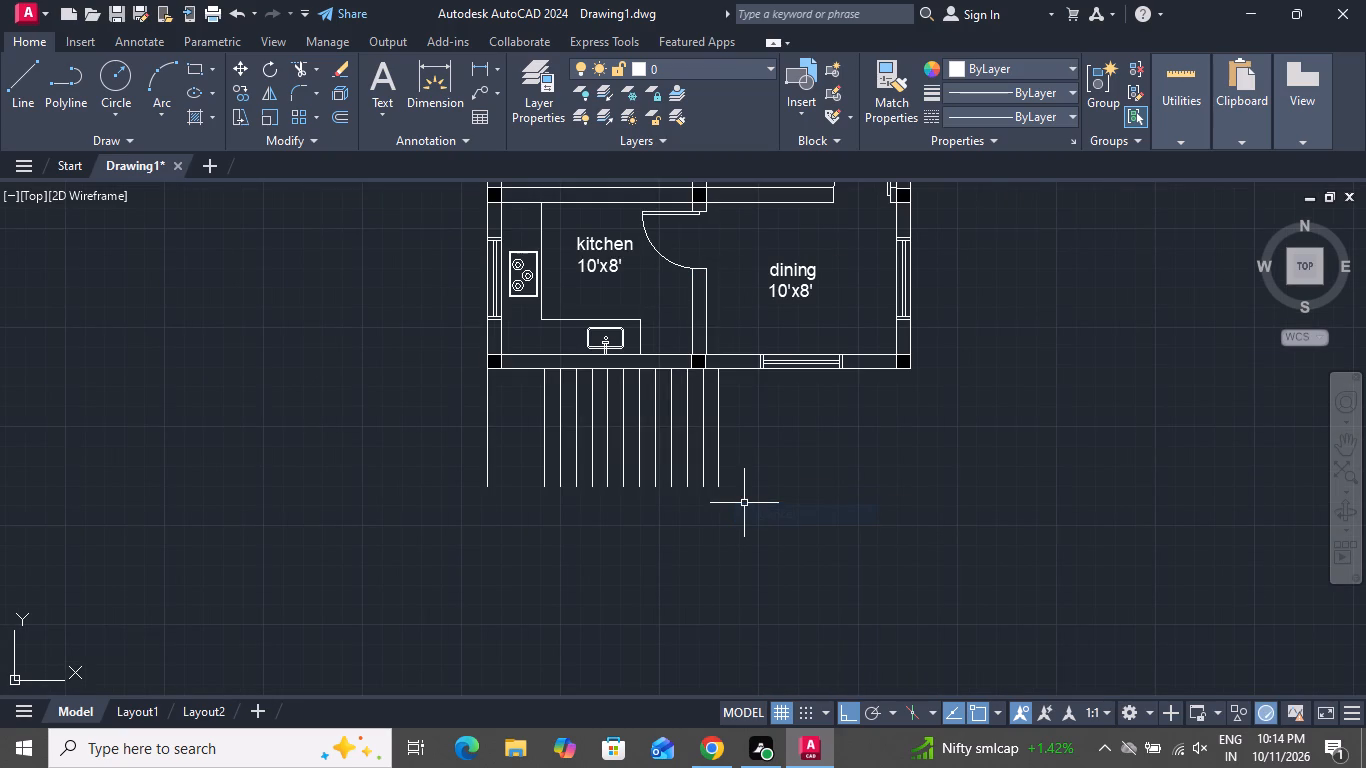
Draw a horizontal base line about 14'-10" long from the lower end of the first vertical line toward the dining side.
click(28, 88)
click(490, 487)
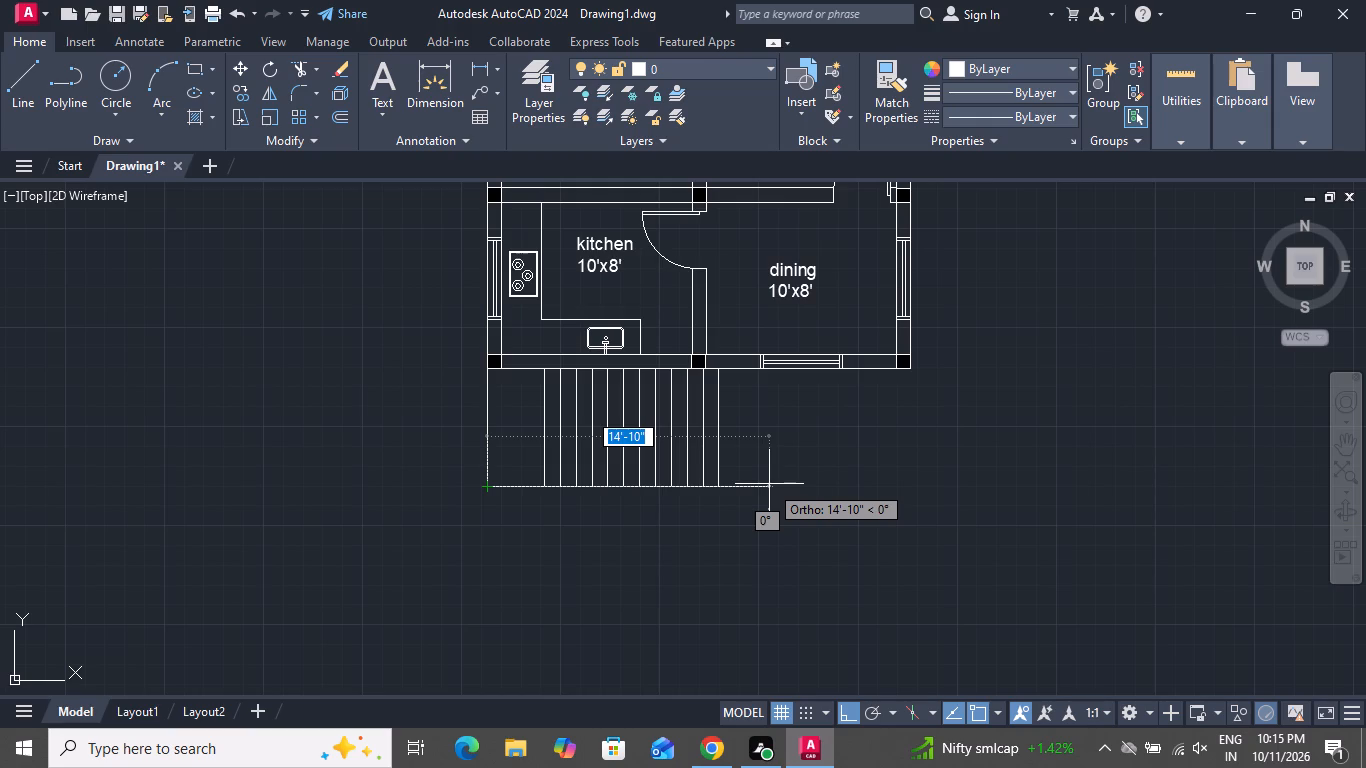
click(769, 484)
right_click(769, 484)
click(787, 511)
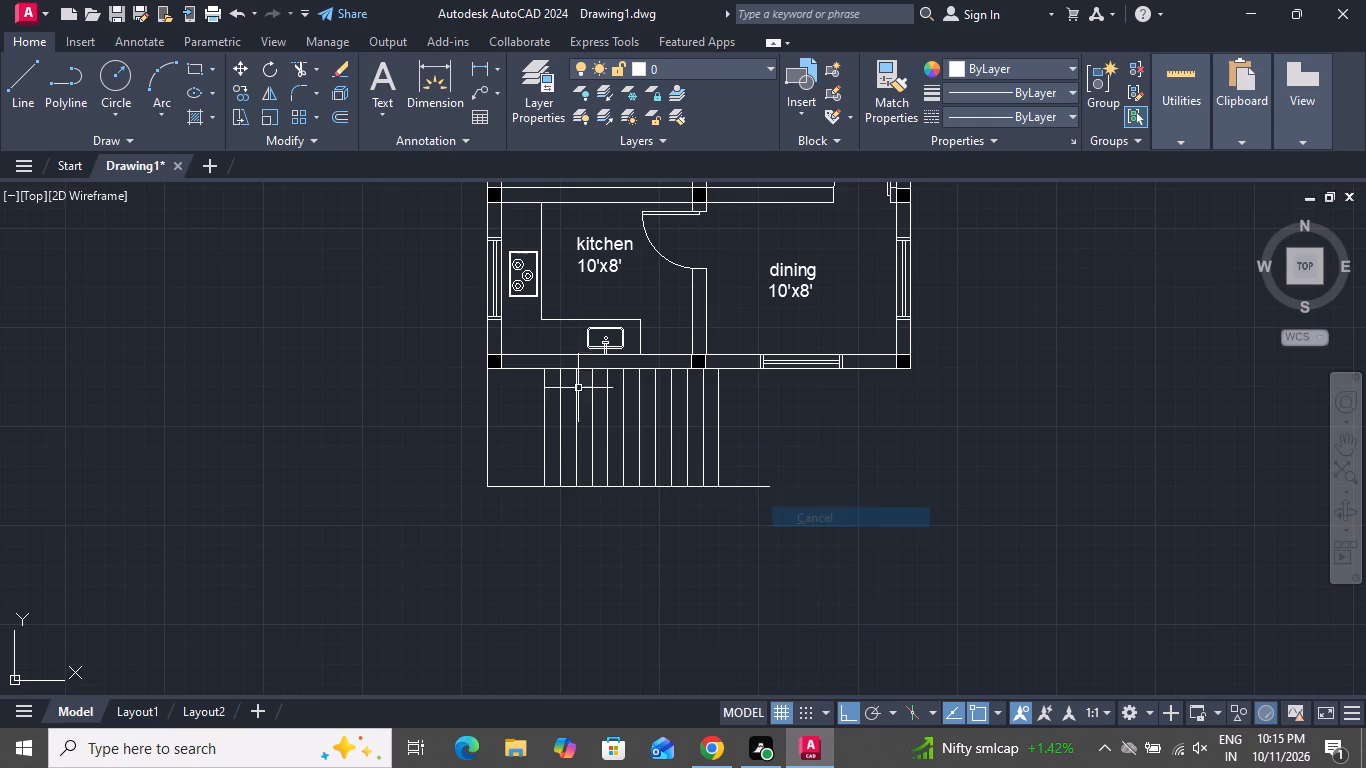
Draw a line from the first tread's midpoint about 11'-3" toward the dining side, then about 3'-1" up to the house wall.
click(28, 97)
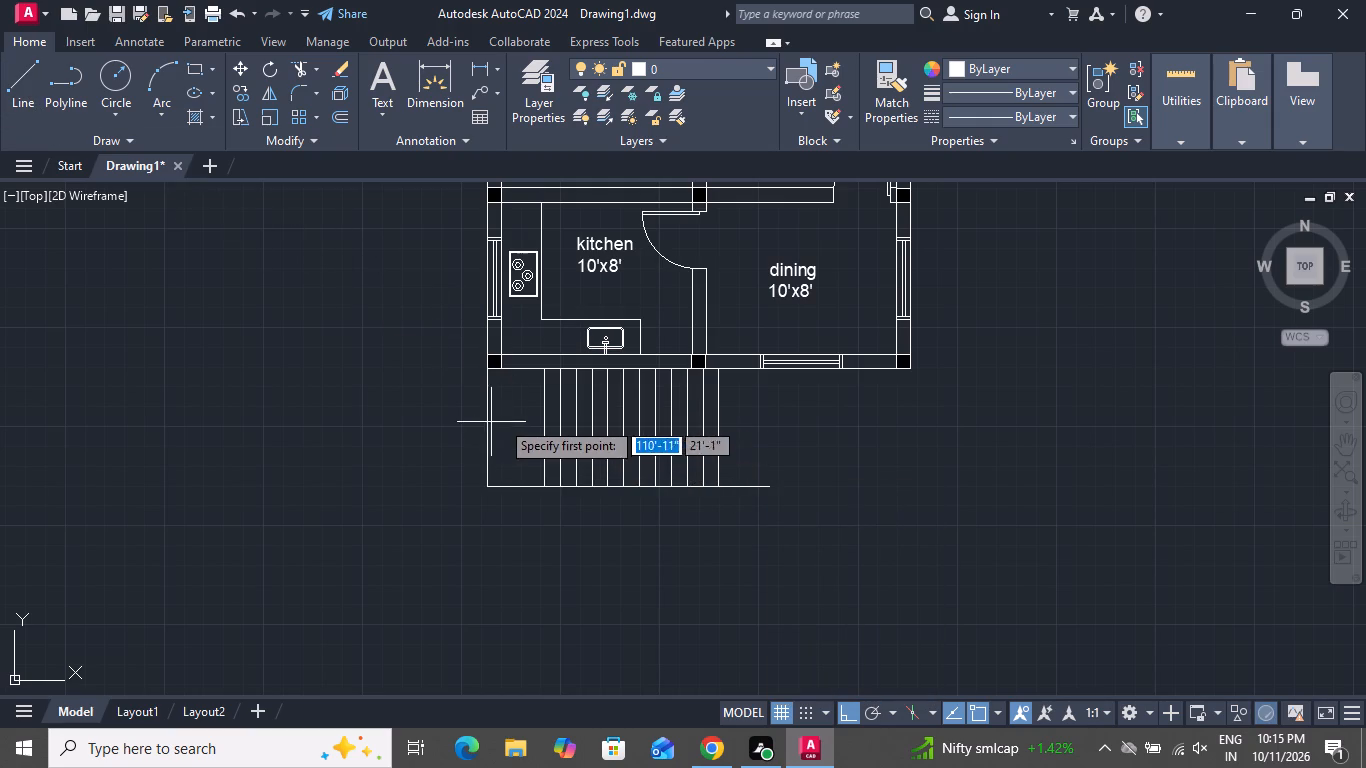
scroll(554, 423, up, 2)
click(520, 429)
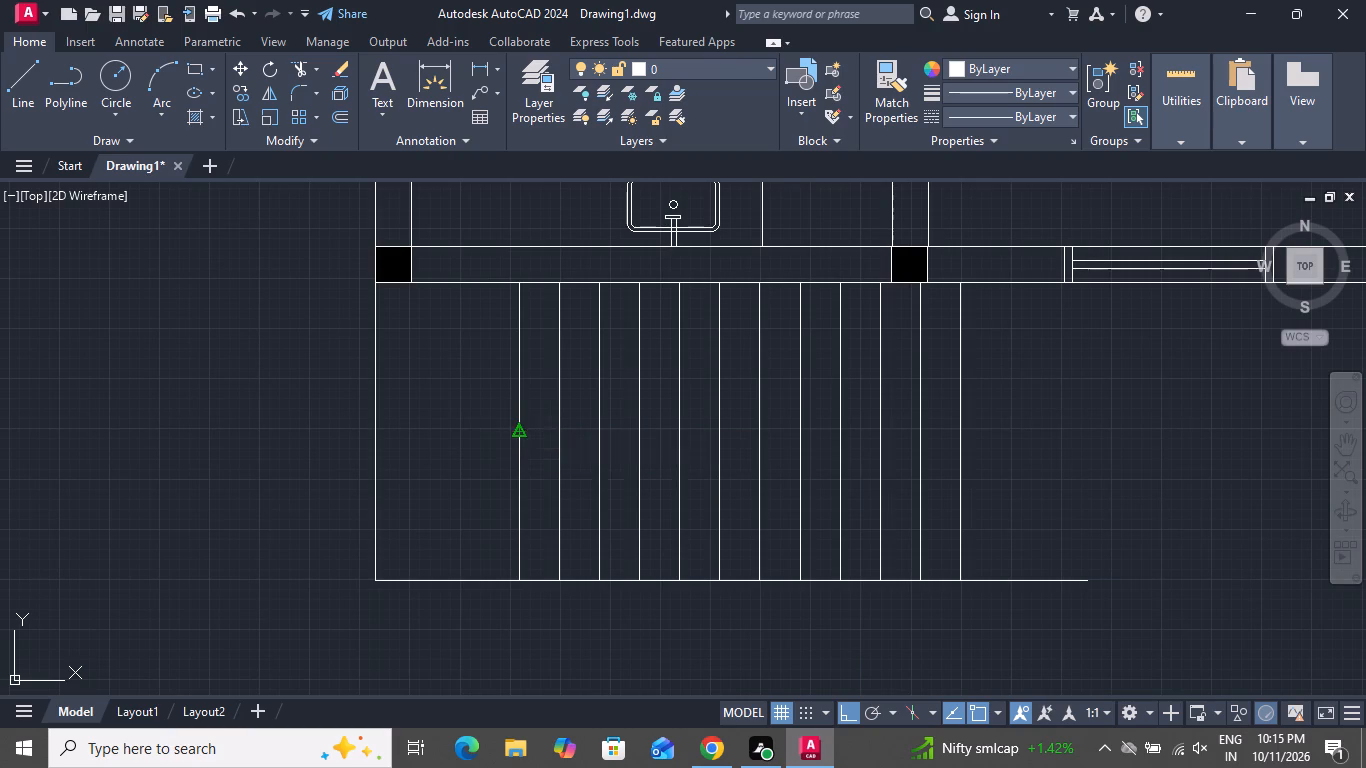
click(1061, 437)
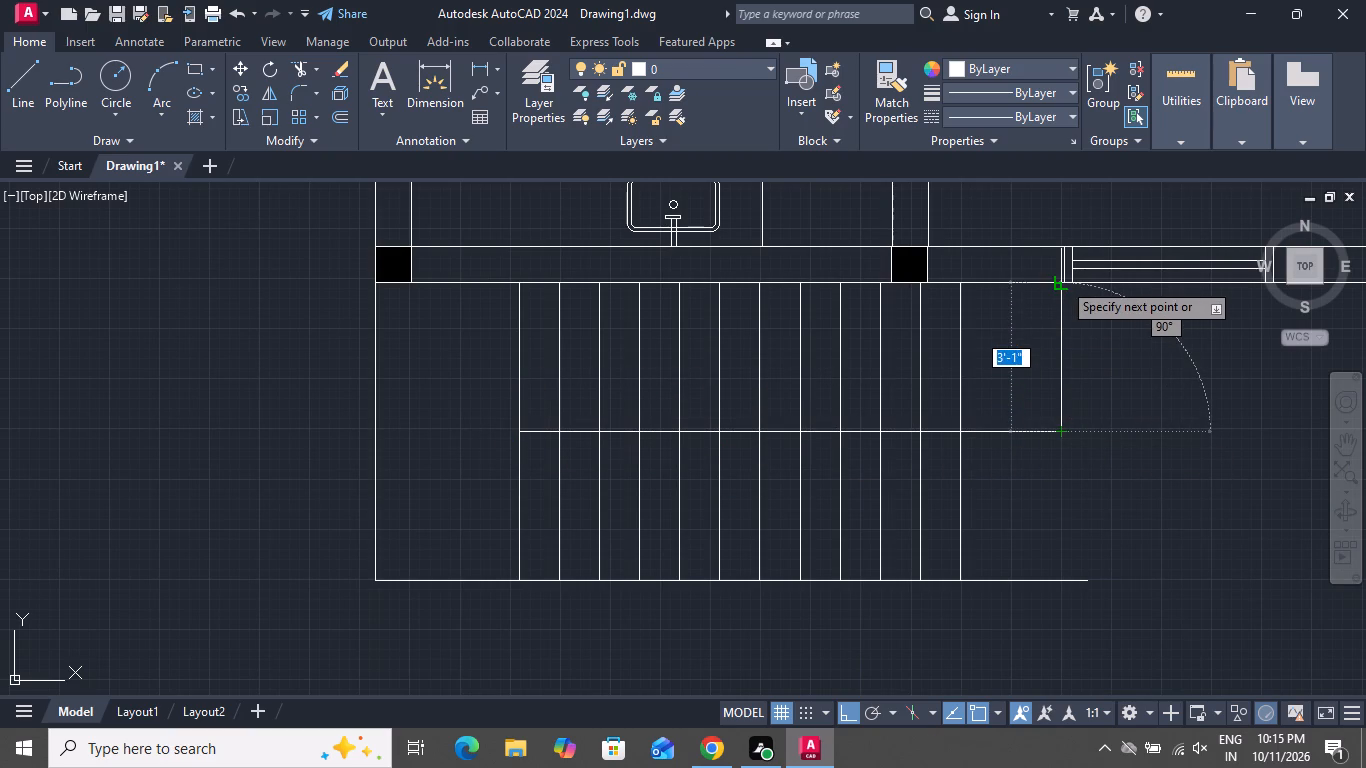
click(1065, 283)
right_click(1062, 289)
click(1076, 320)
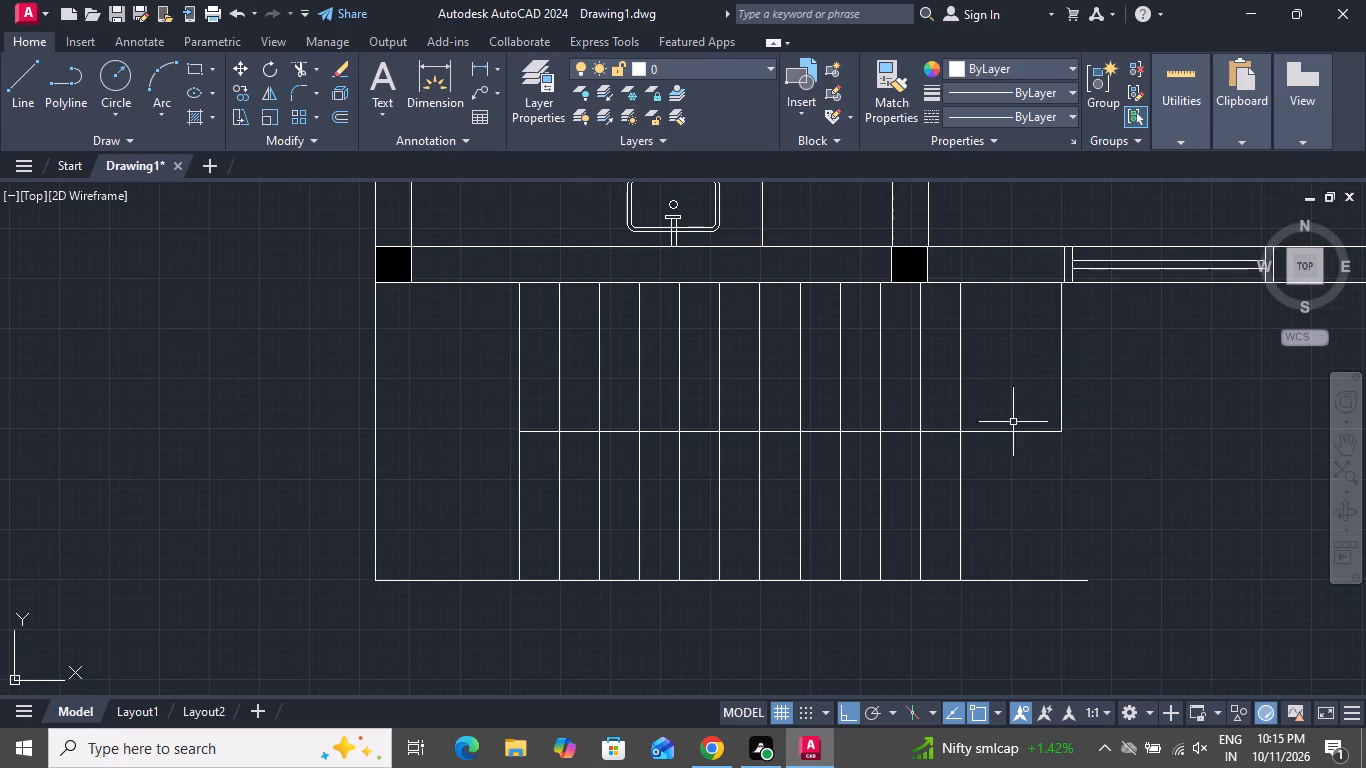
Trim away the lower halves of the last two treads and cut the base line back to the third-last tread.
click(288, 64)
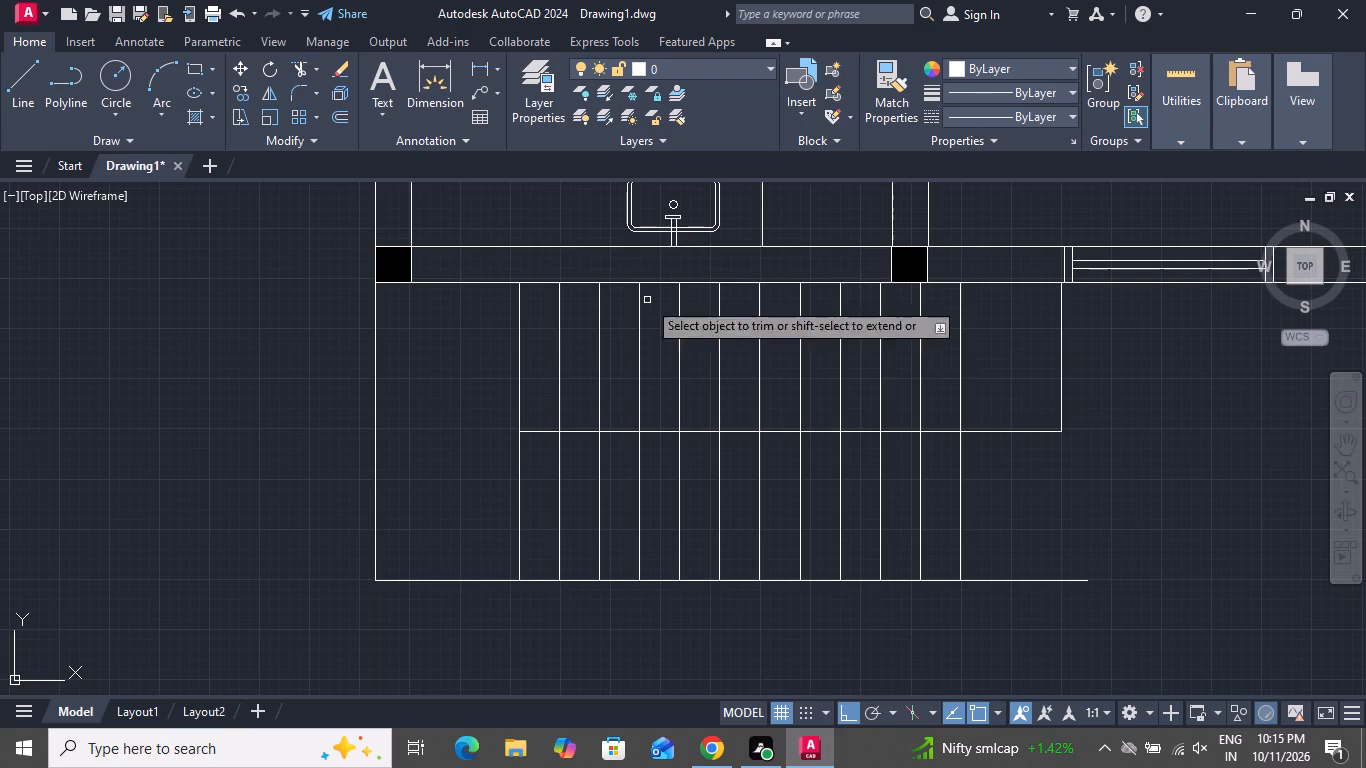
click(986, 553)
click(995, 629)
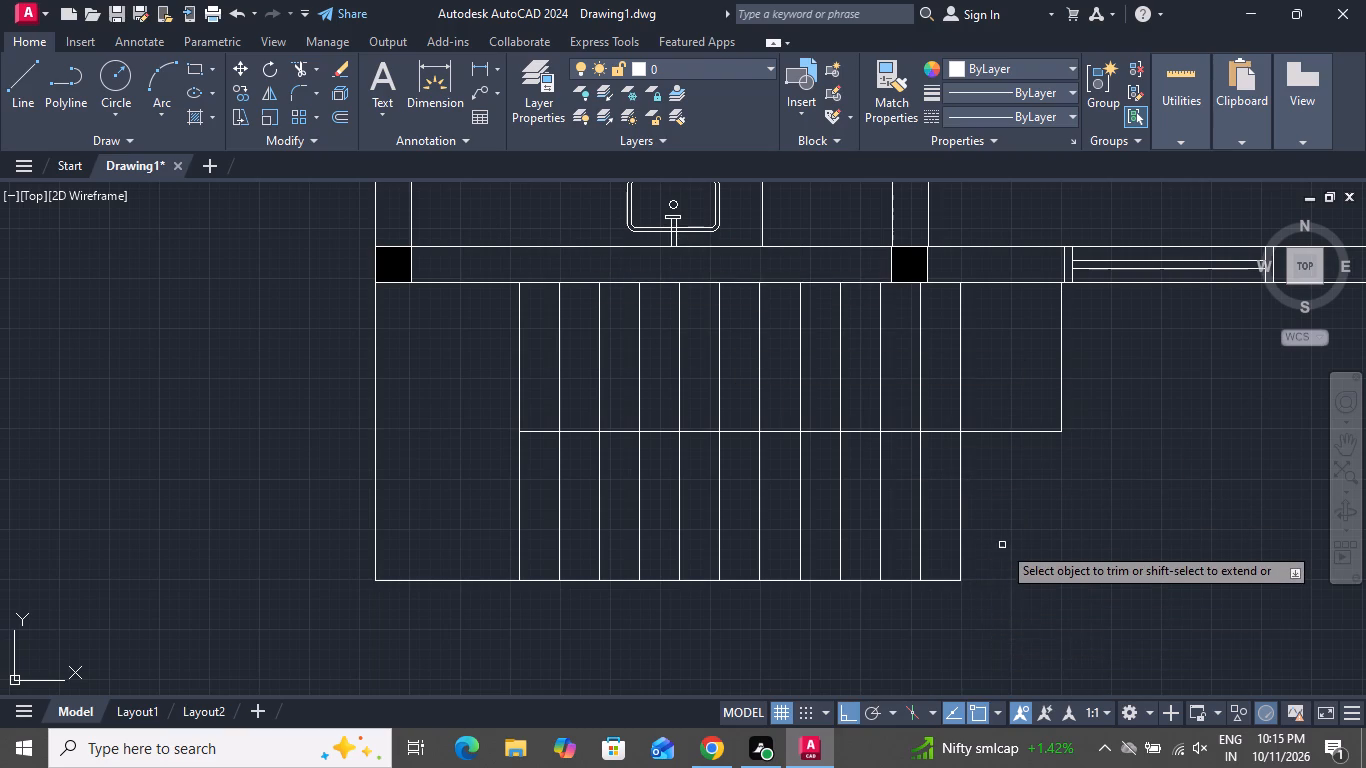
scroll(1004, 526, down, 1)
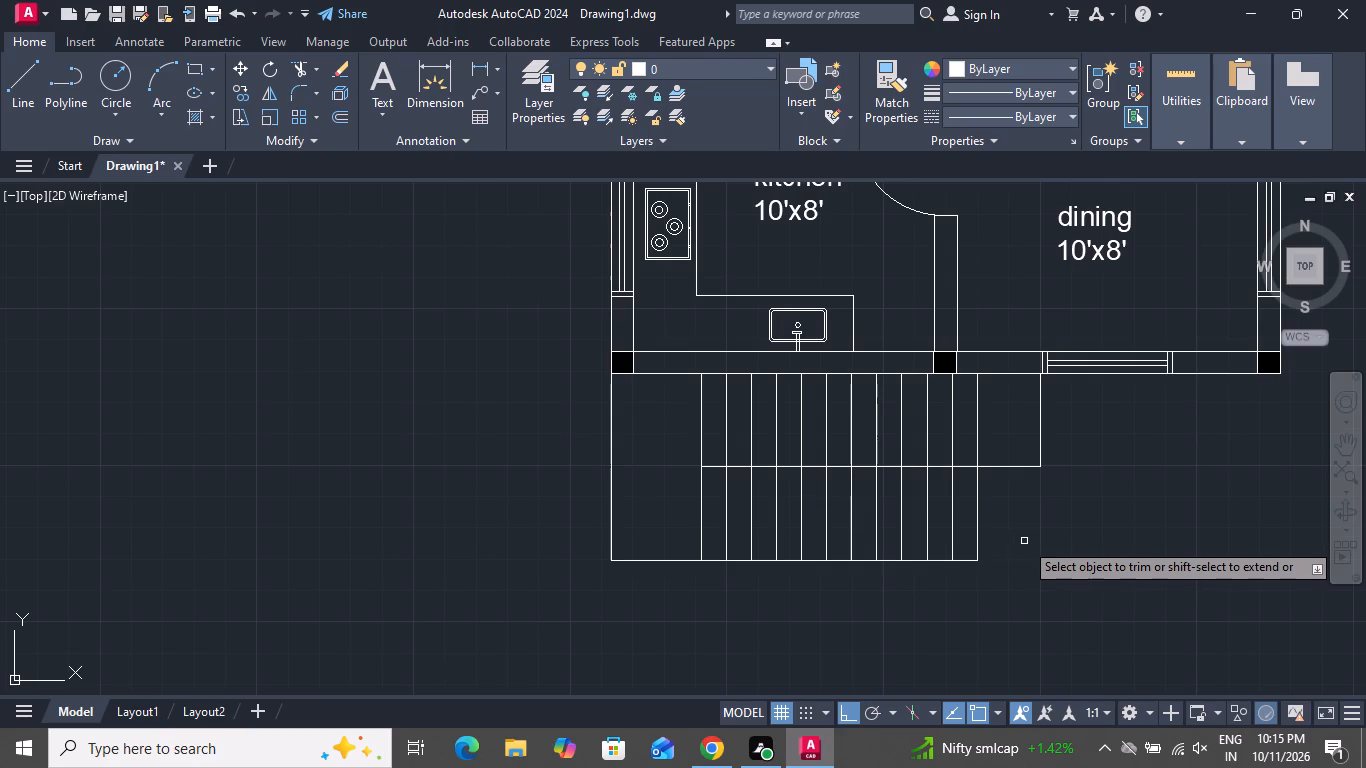
scroll(1024, 544, down, 2)
scroll(1059, 563, up, 2)
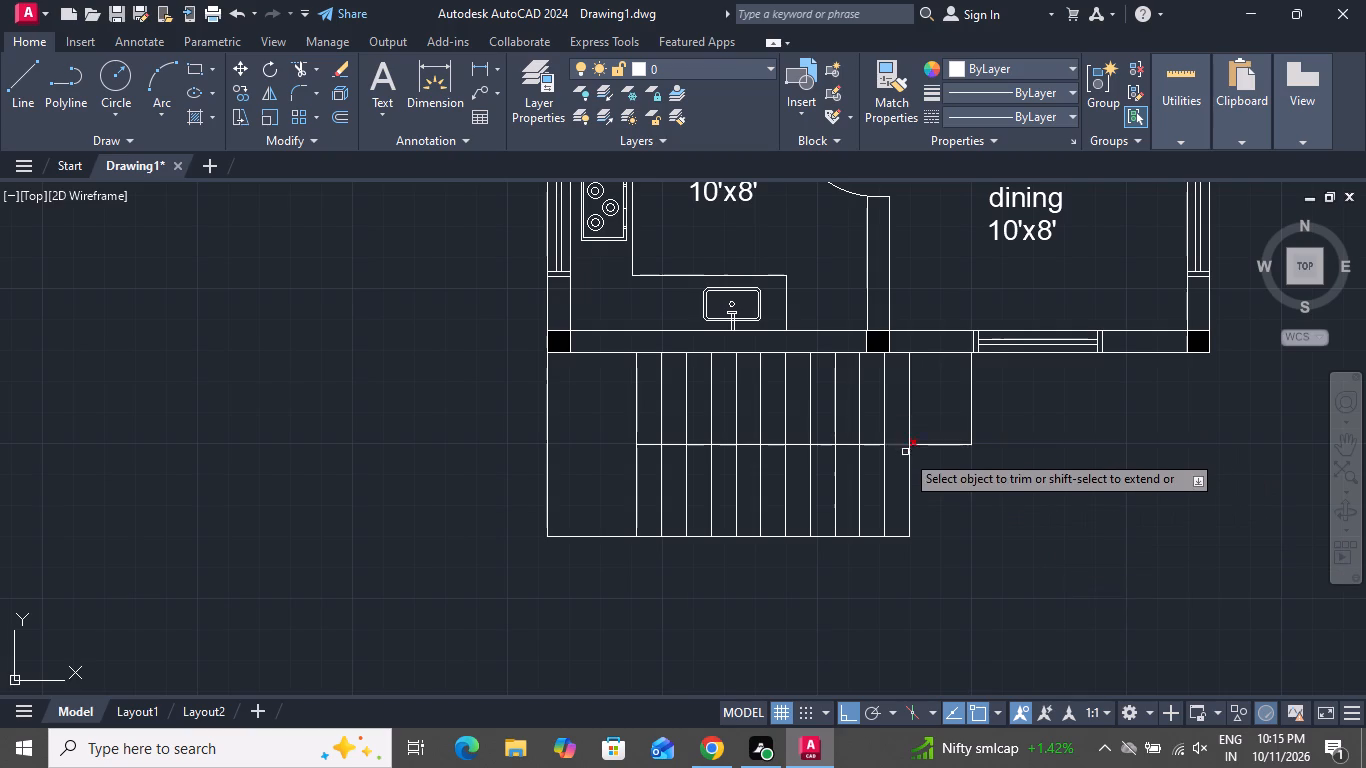
click(912, 487)
click(910, 539)
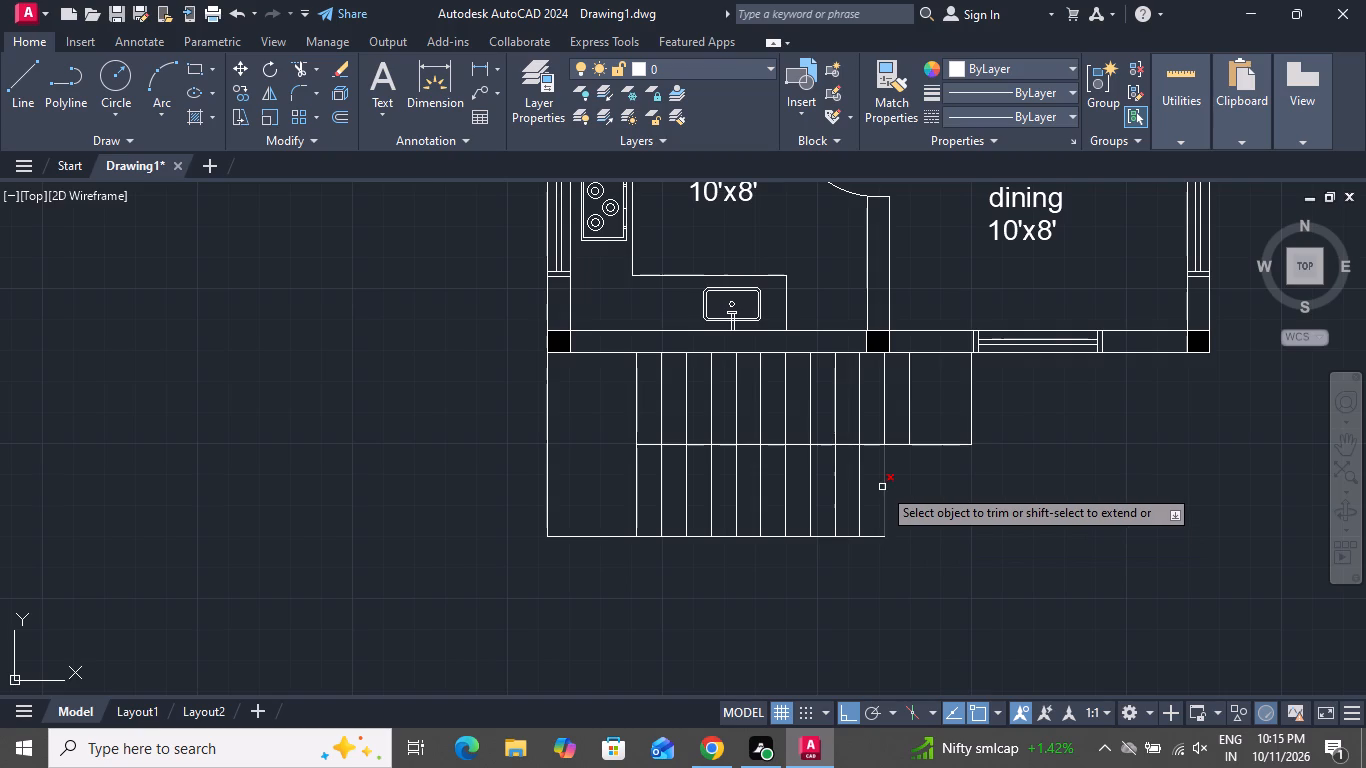
click(882, 487)
click(870, 537)
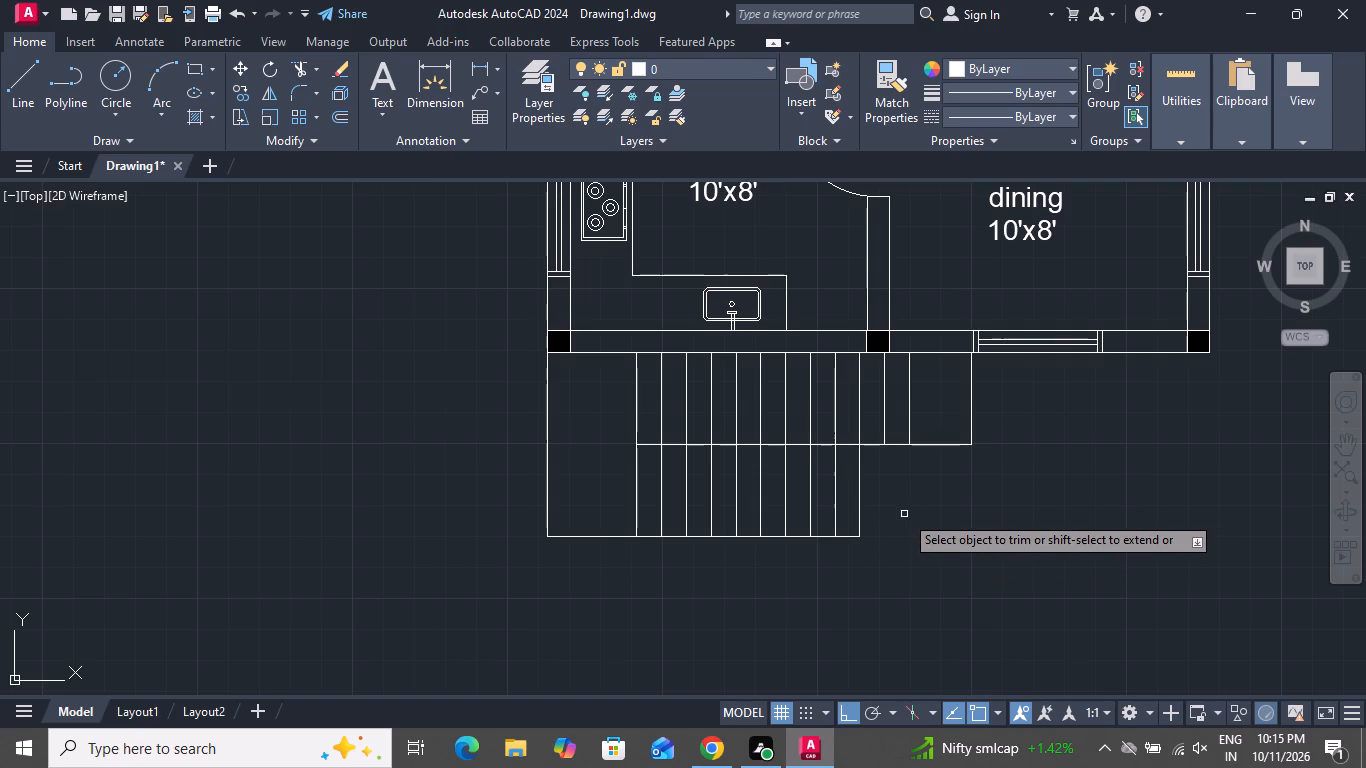
right_click(904, 514)
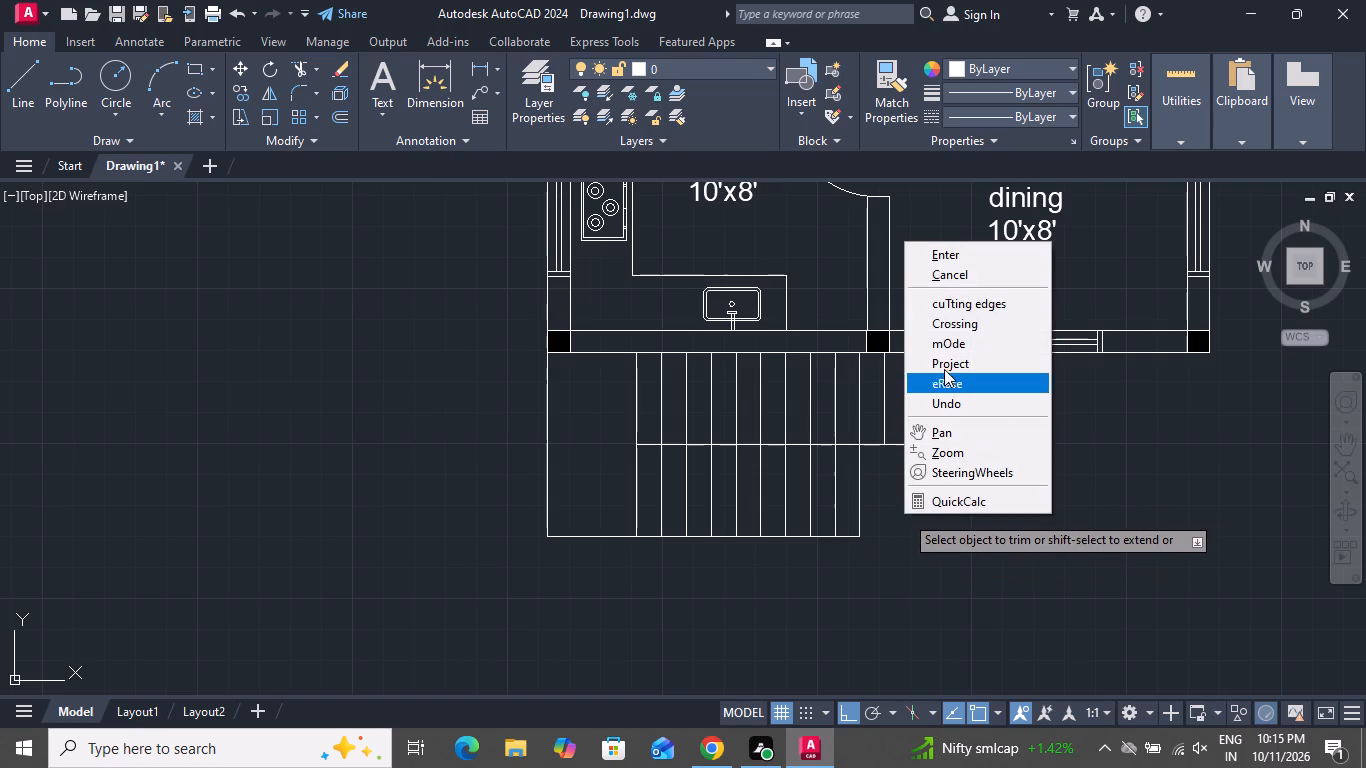
click(957, 281)
Offset the stair's horizontal middle line 1" downward, and offset the resulting line another 1" downward.
scroll(778, 452, up, 2)
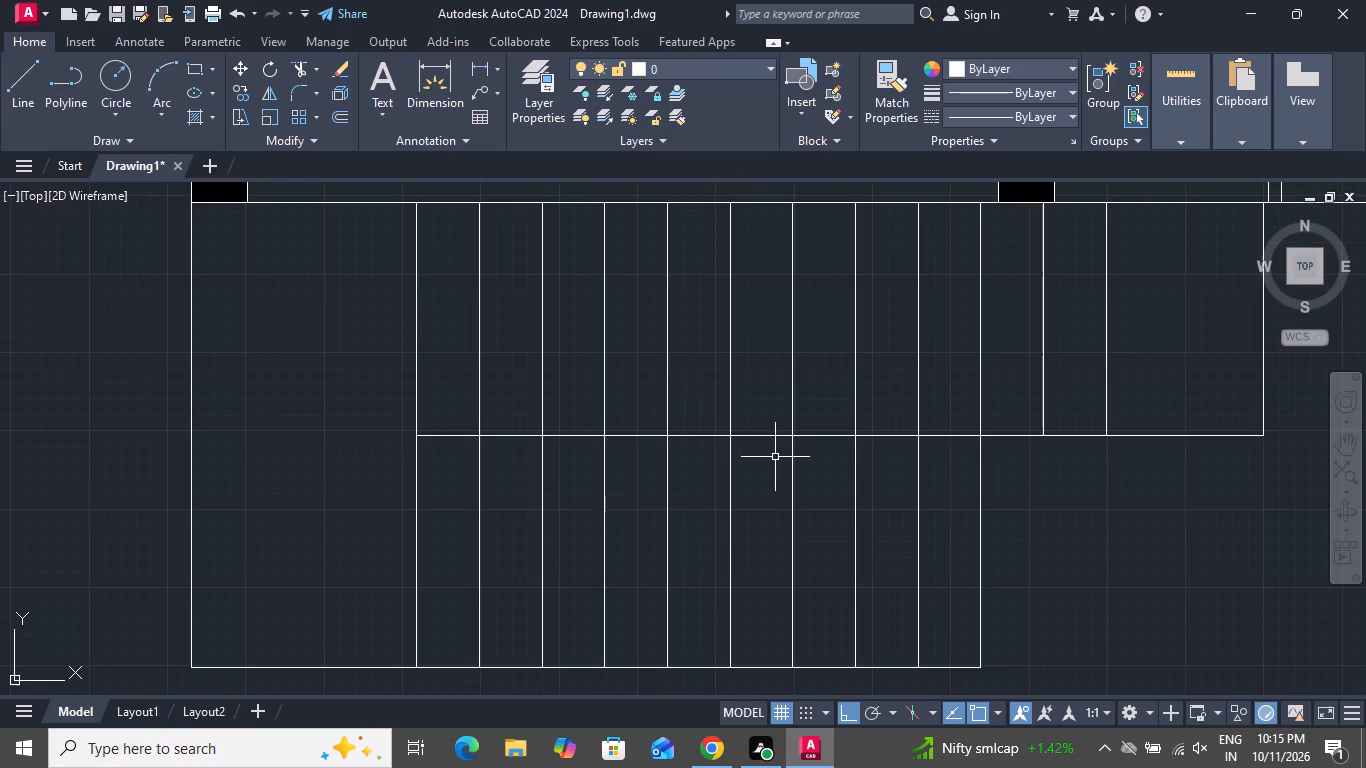
key(o)
key(space)
text(1)
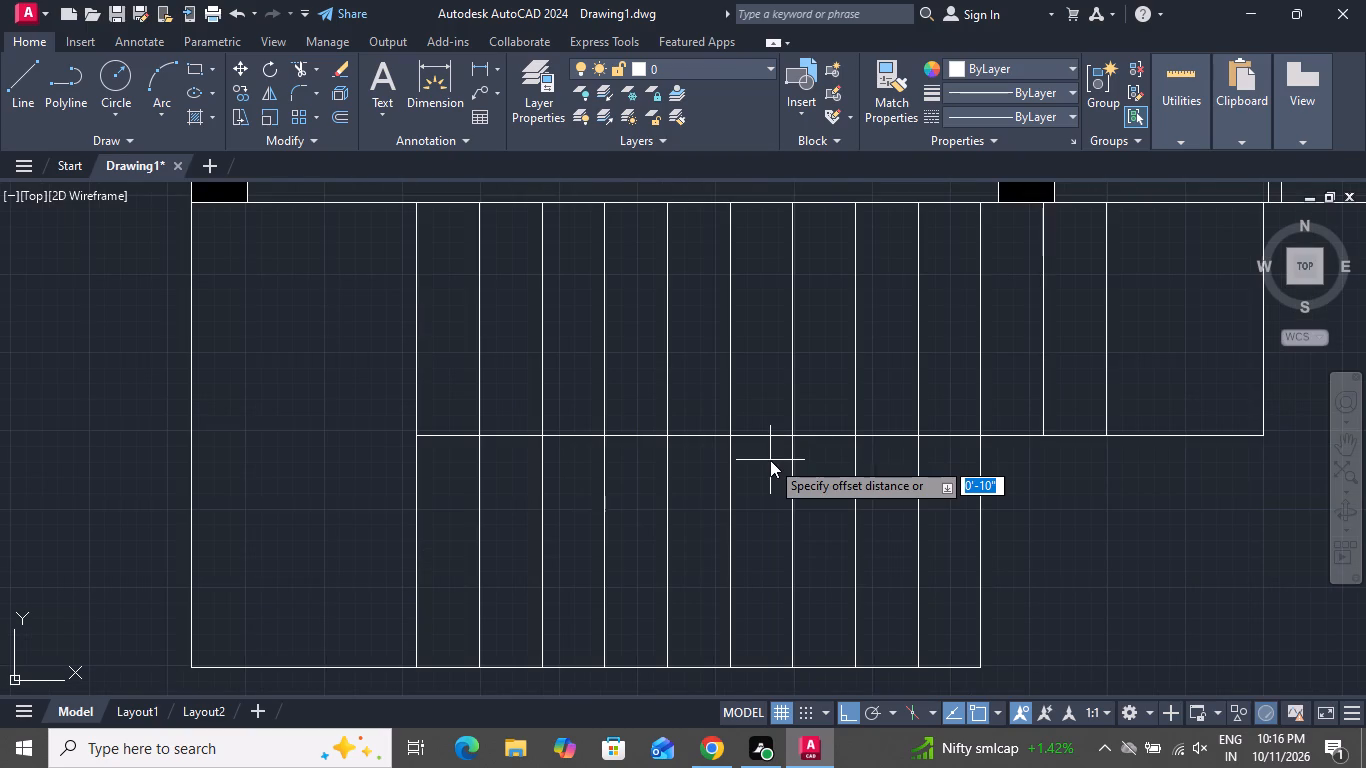
key(shift+quotedbl)
key(Return)
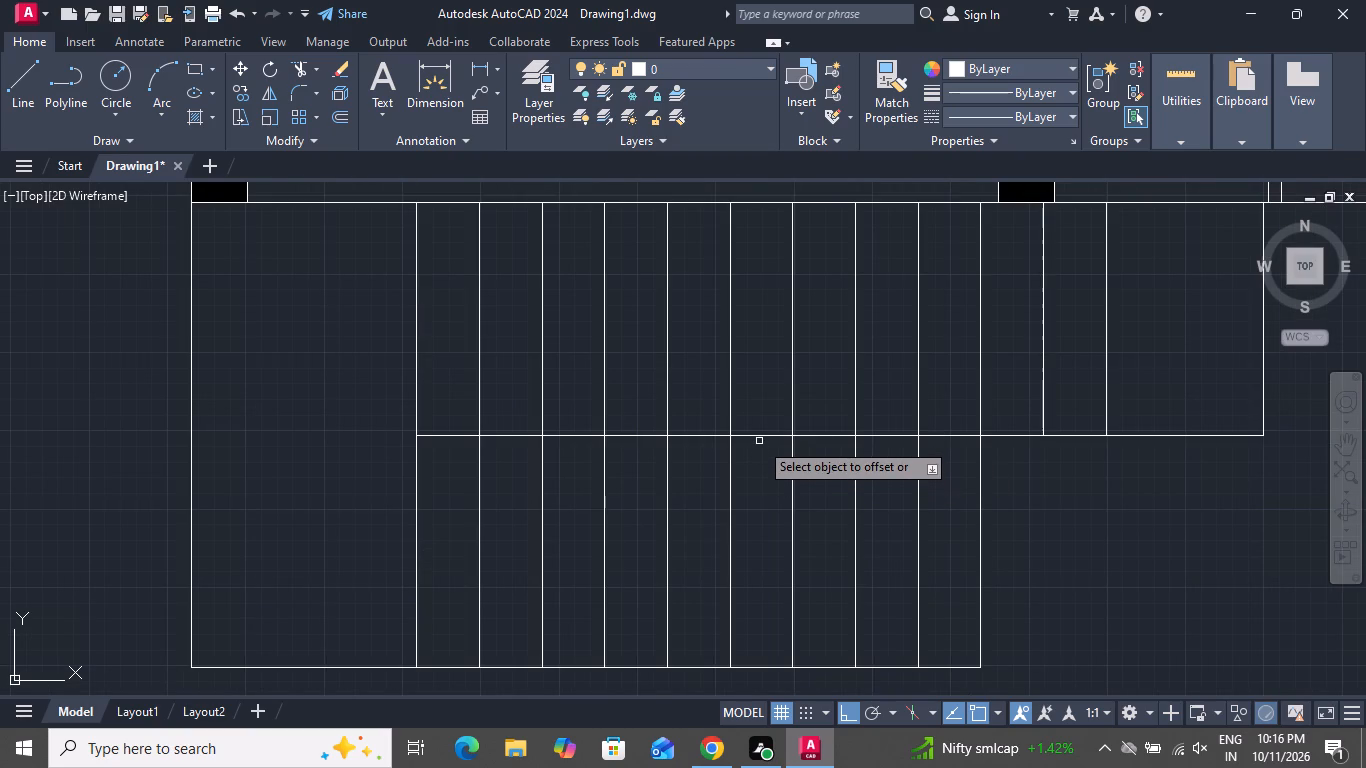
click(758, 435)
click(766, 490)
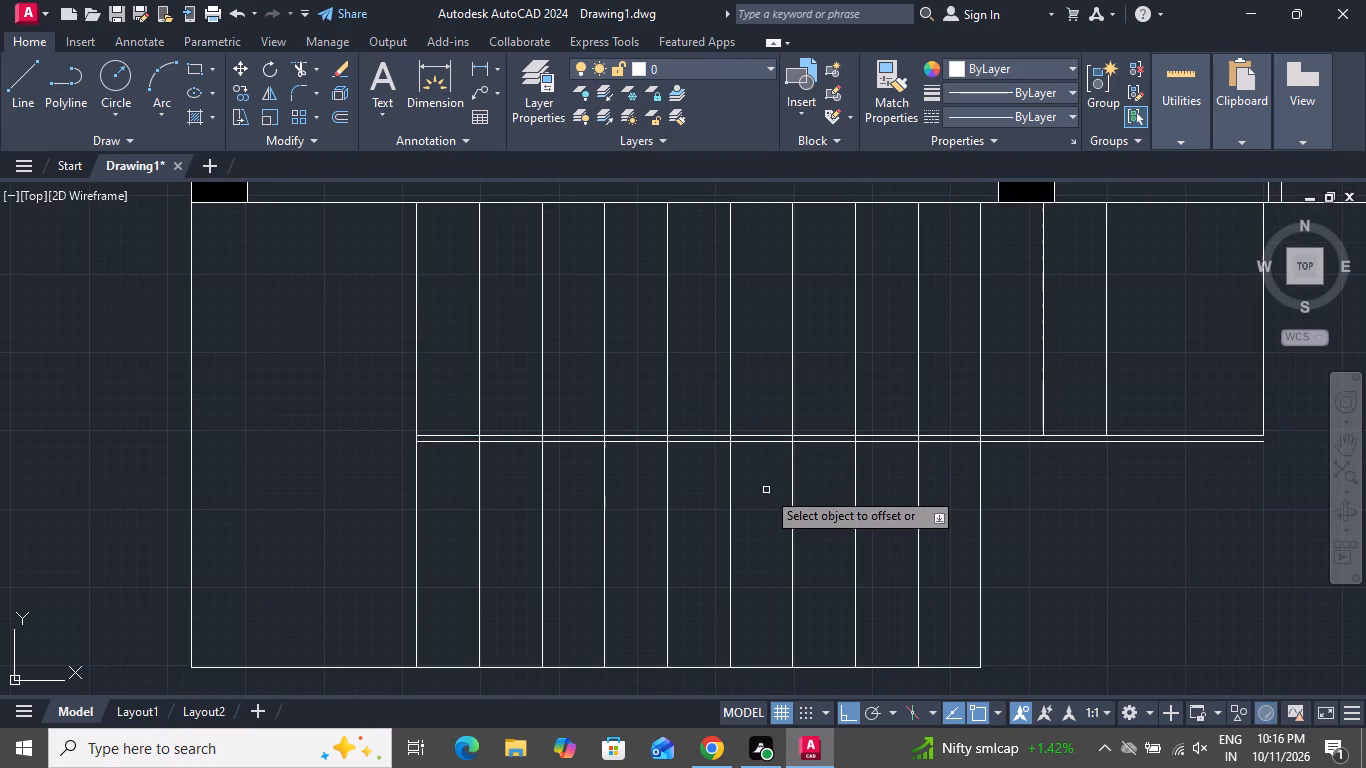
scroll(776, 453, up, 4)
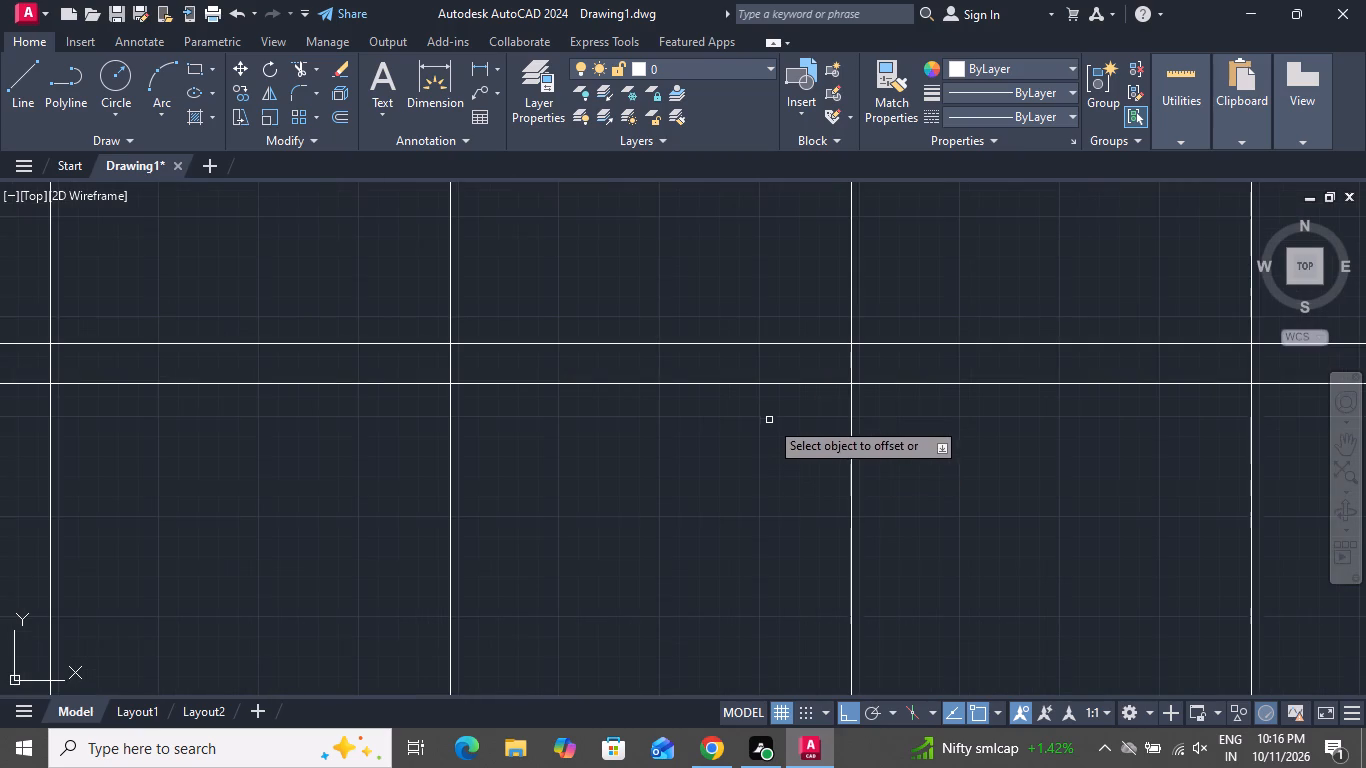
click(759, 384)
click(757, 437)
scroll(760, 518, up, 1)
scroll(757, 523, down, 3)
scroll(756, 526, up, 1)
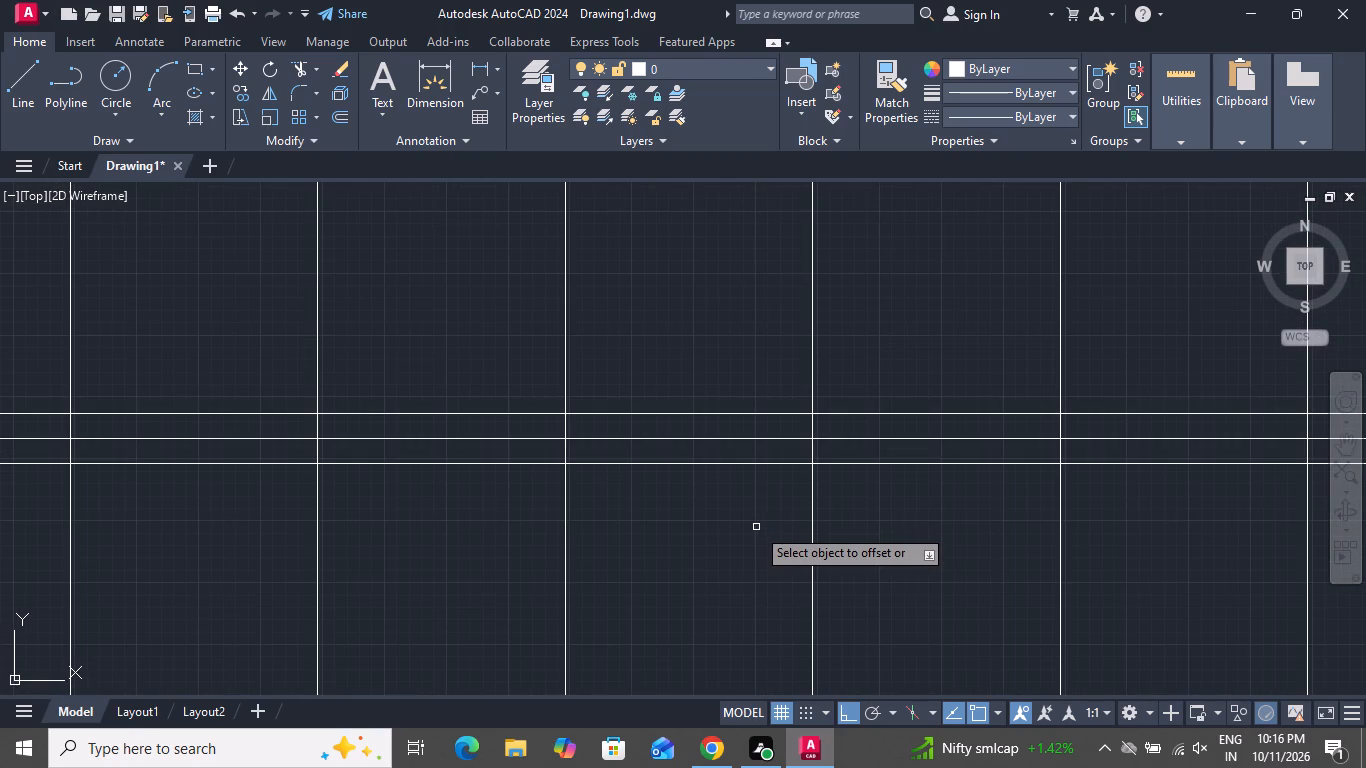
right_click(756, 527)
click(826, 352)
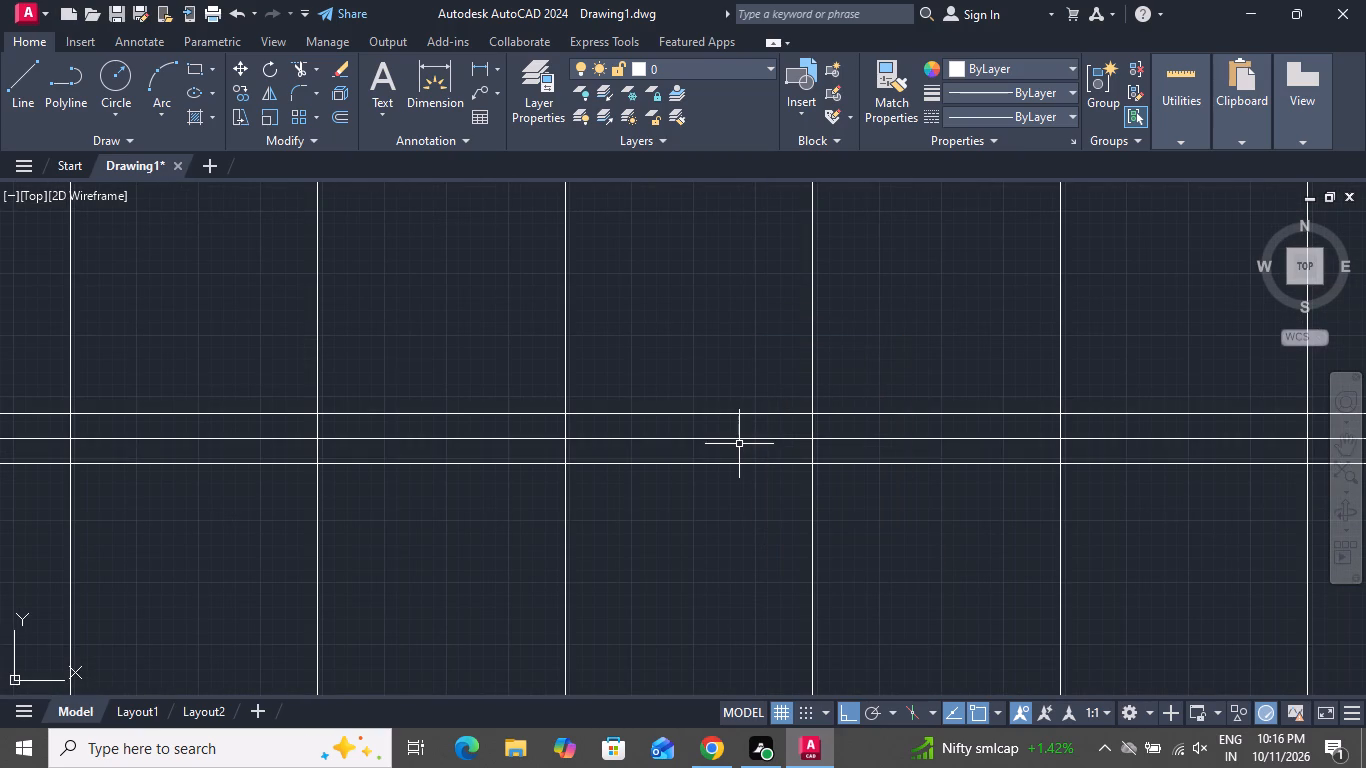
Delete the middle one of the three parallel divider lines between the two stair flights.
click(739, 443)
click(739, 442)
click(741, 439)
key(Delete)
Trim the second through ninth tread lines out of the gap between the two divider lines with one fence cut.
scroll(743, 464, down, 1)
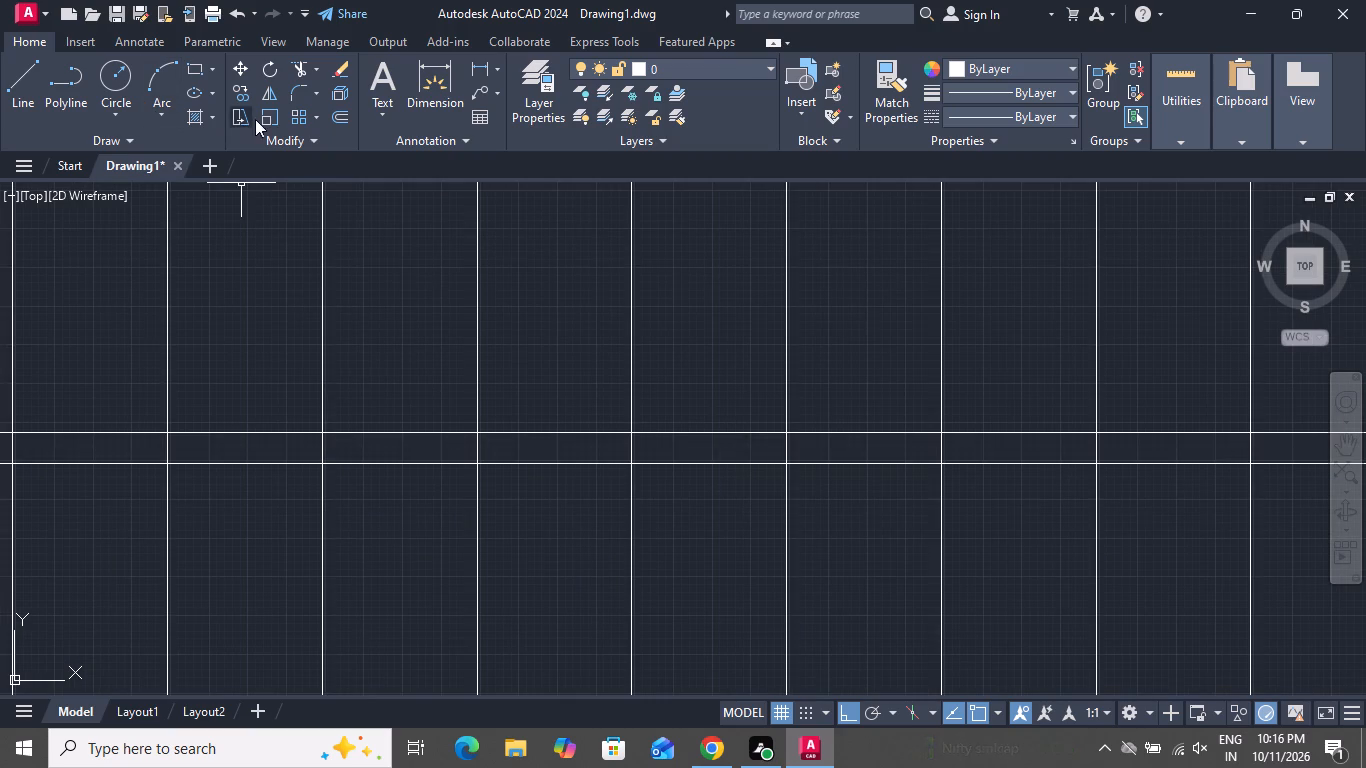
click(296, 72)
scroll(510, 299, down, 1)
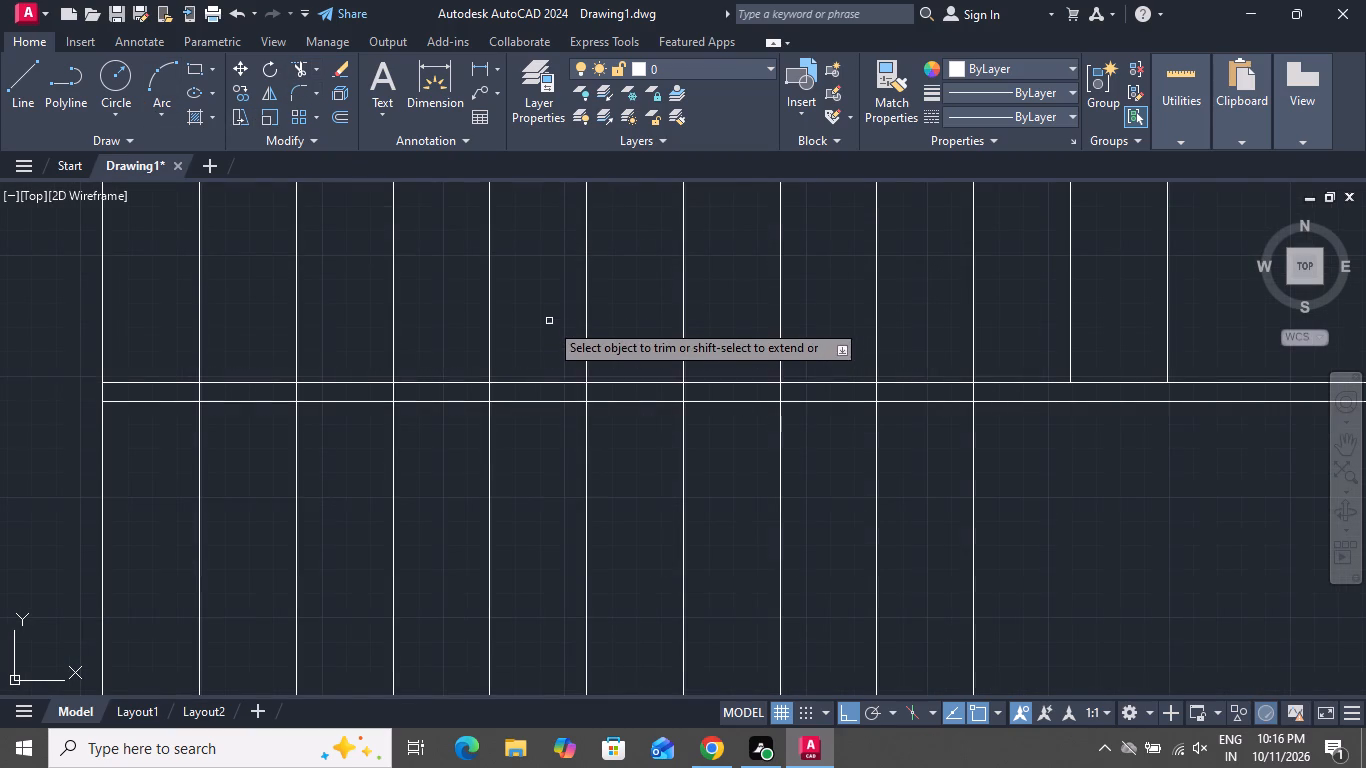
click(172, 392)
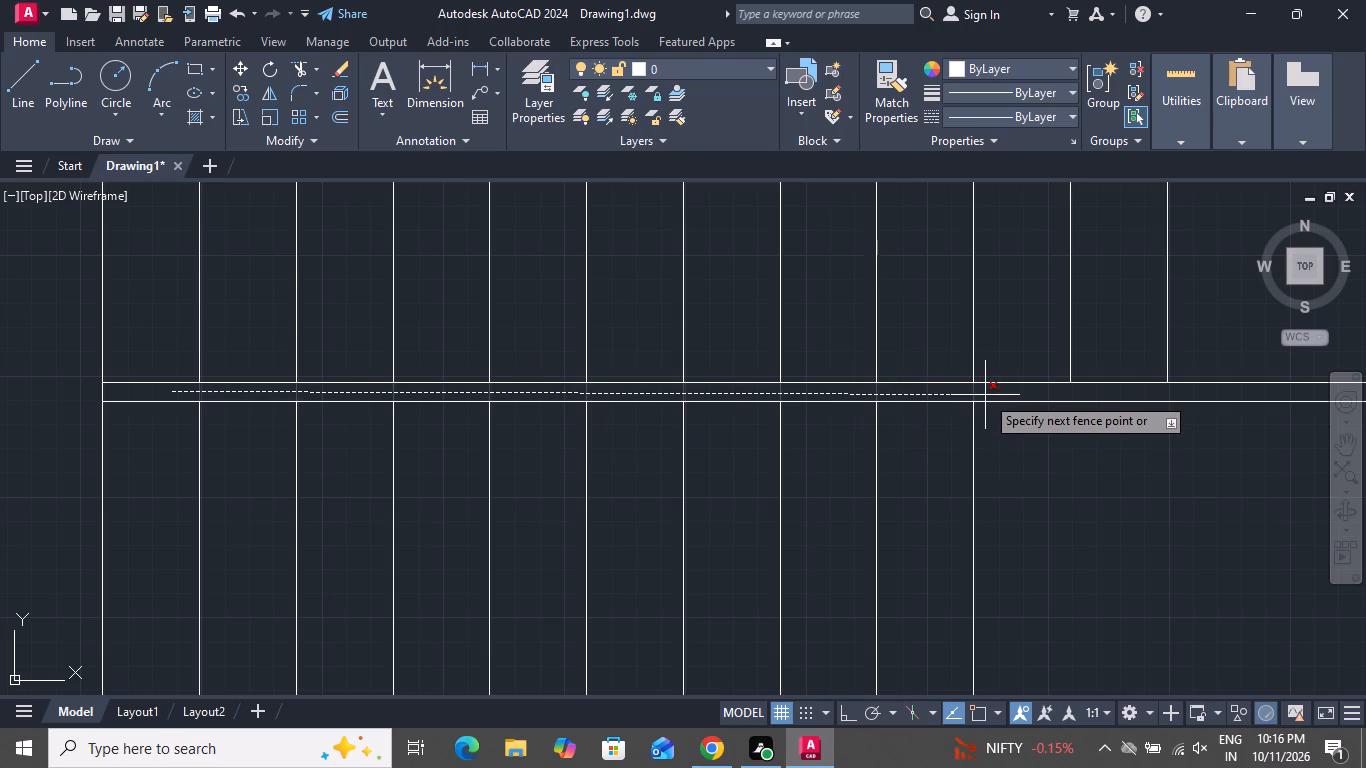
click(936, 395)
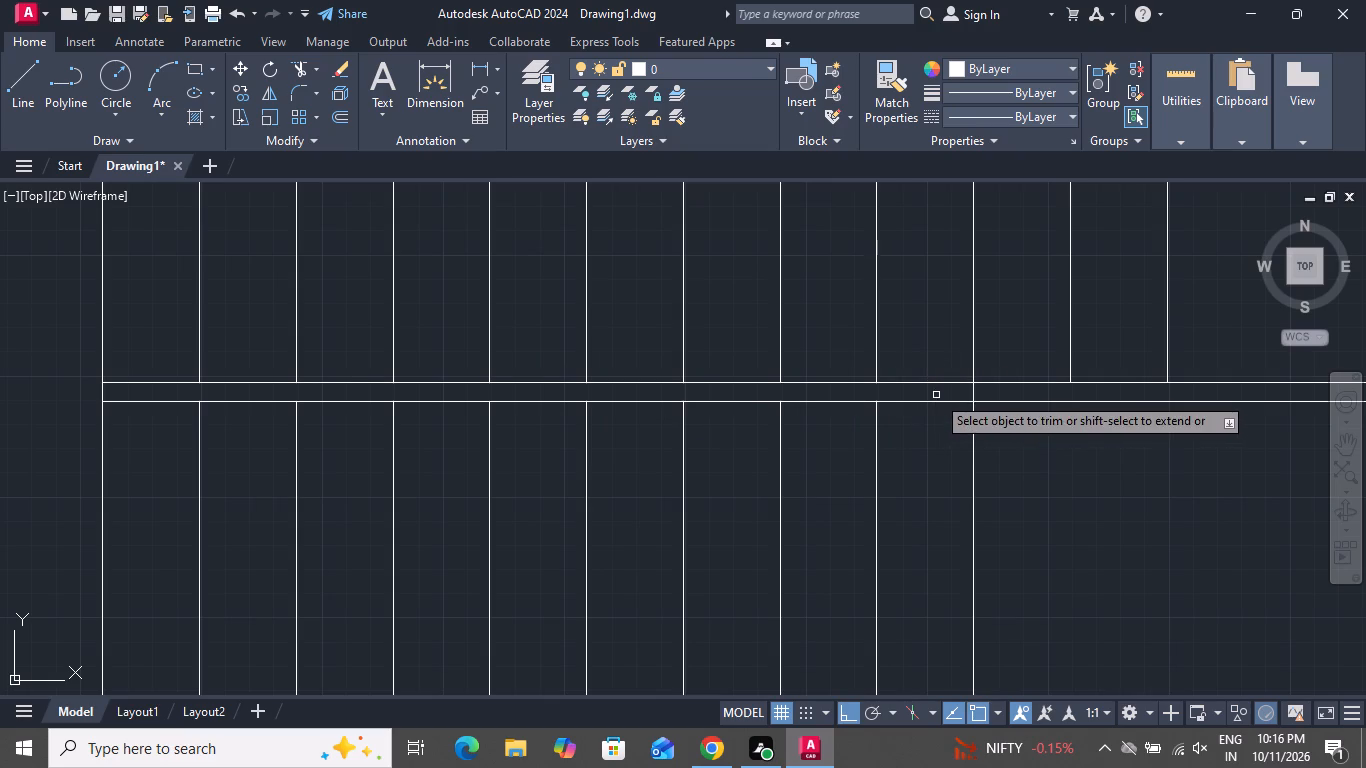
scroll(872, 462, down, 1)
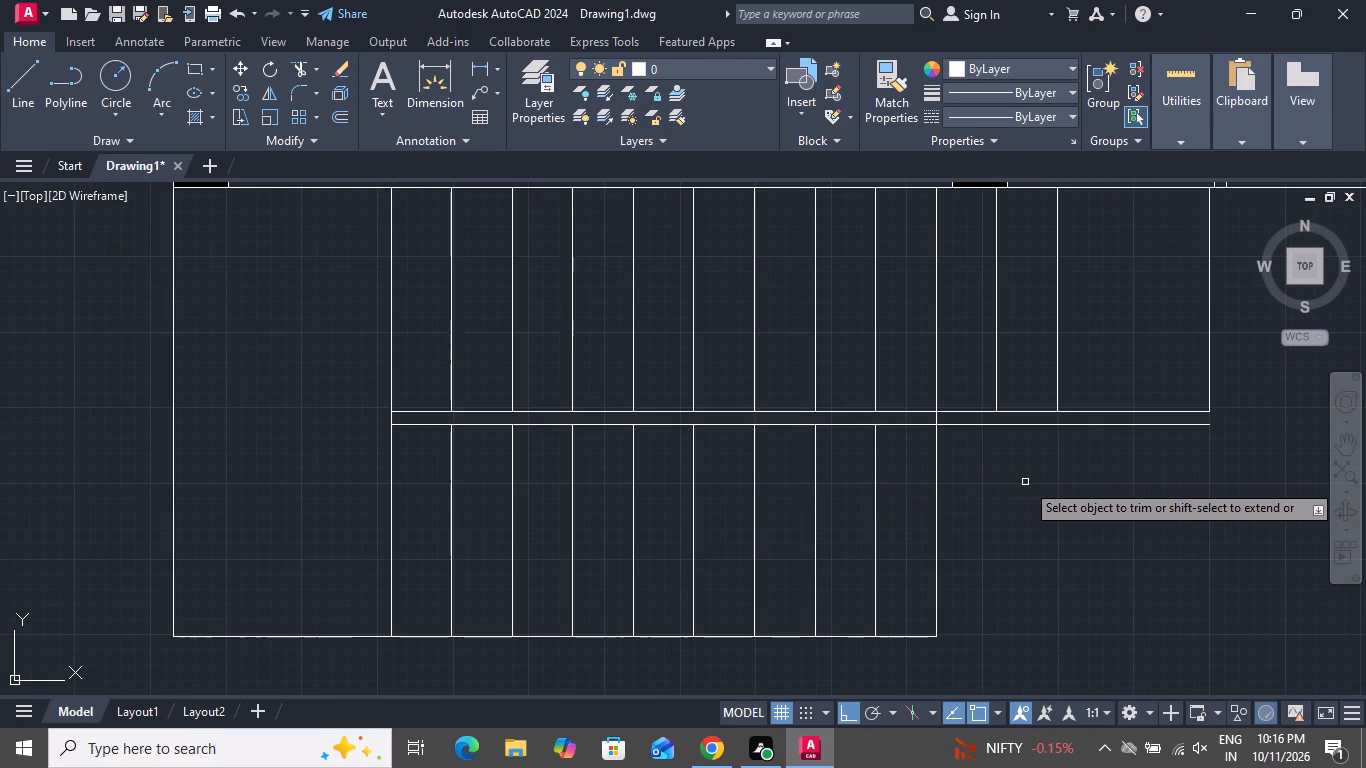
right_click(1029, 487)
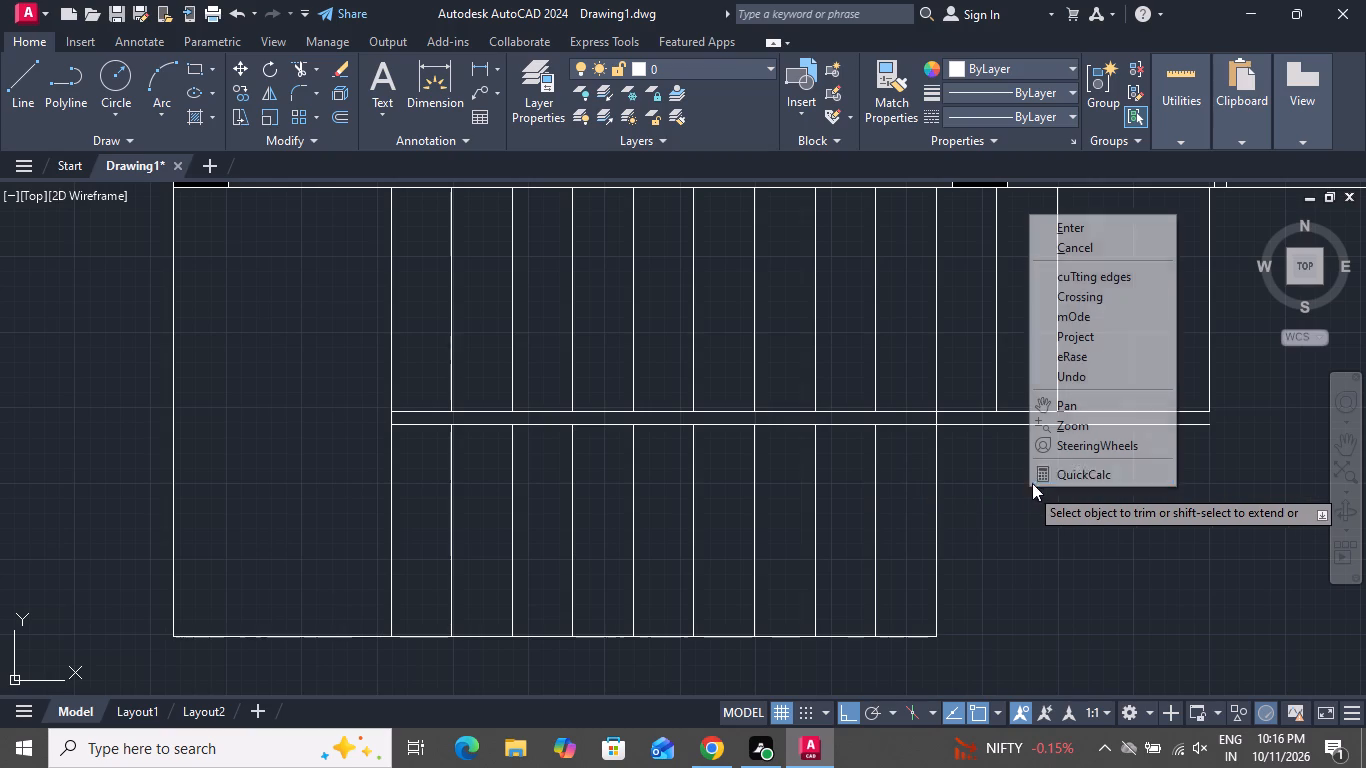
click(1072, 248)
Extend the upper flight's vertical end line on the dining side down to the lower divider line.
key(e)
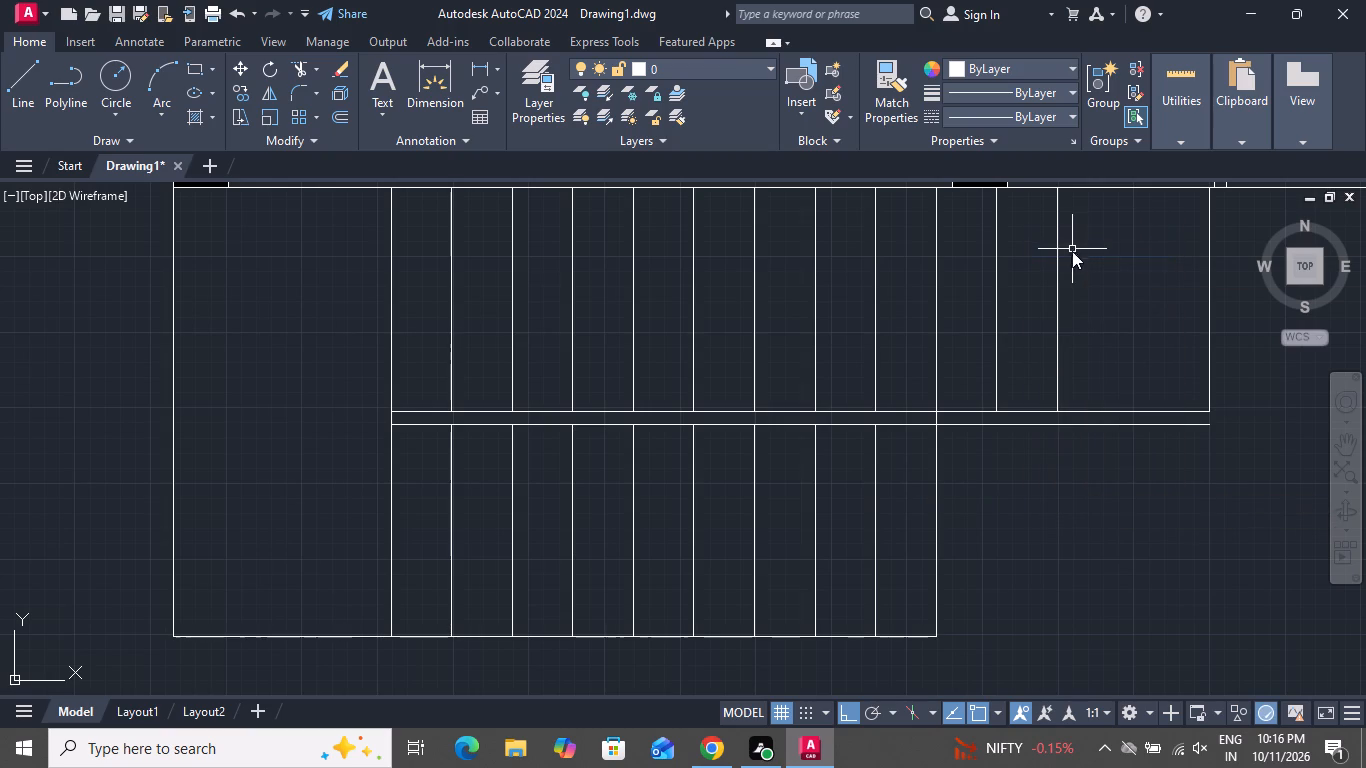
key(x)
key(space)
key(space)
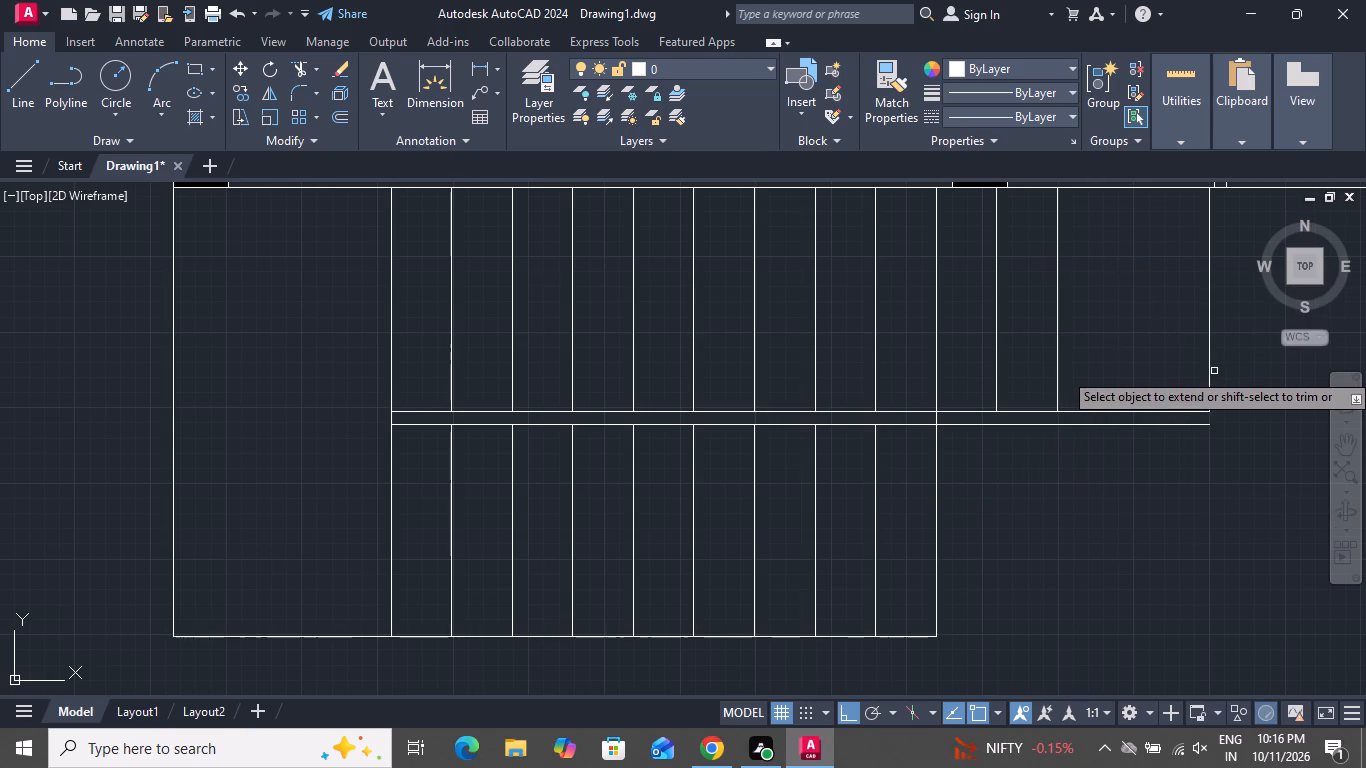
click(1210, 387)
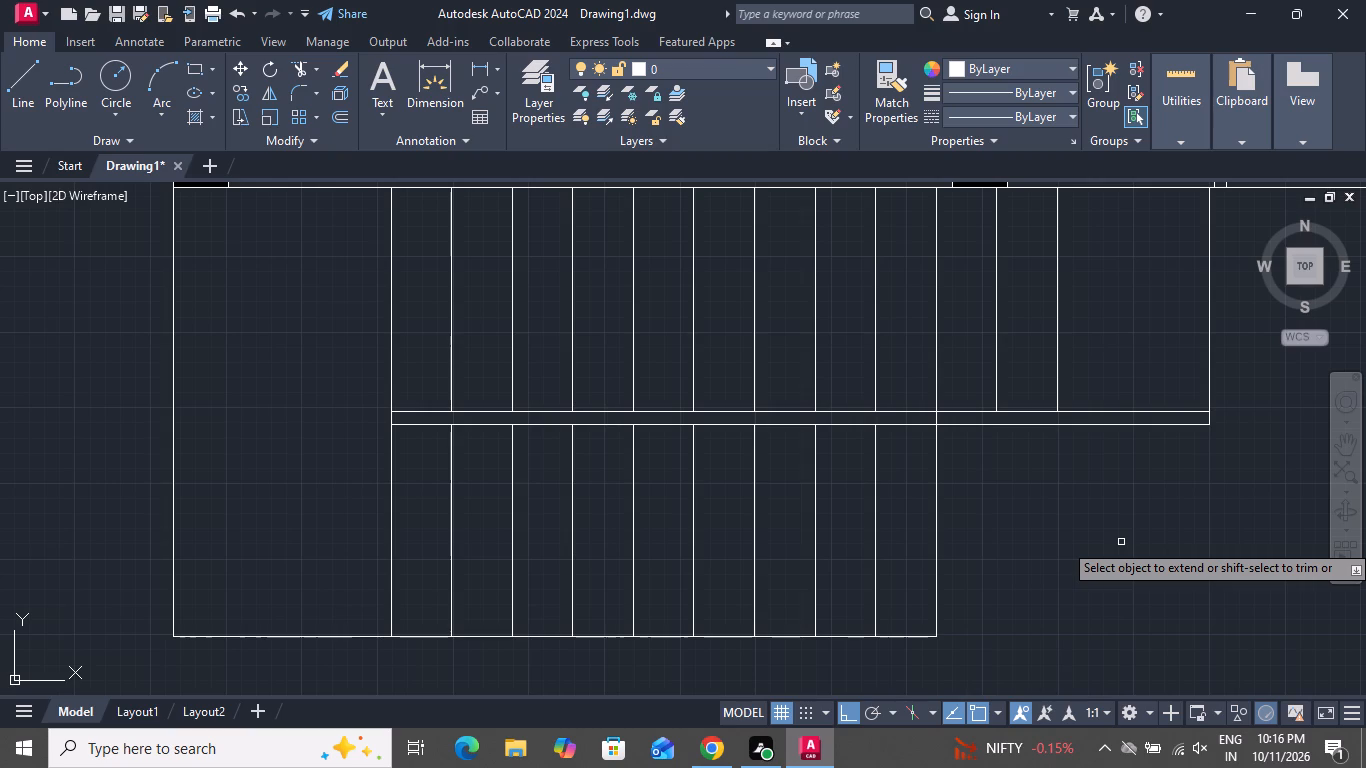
right_click(1122, 542)
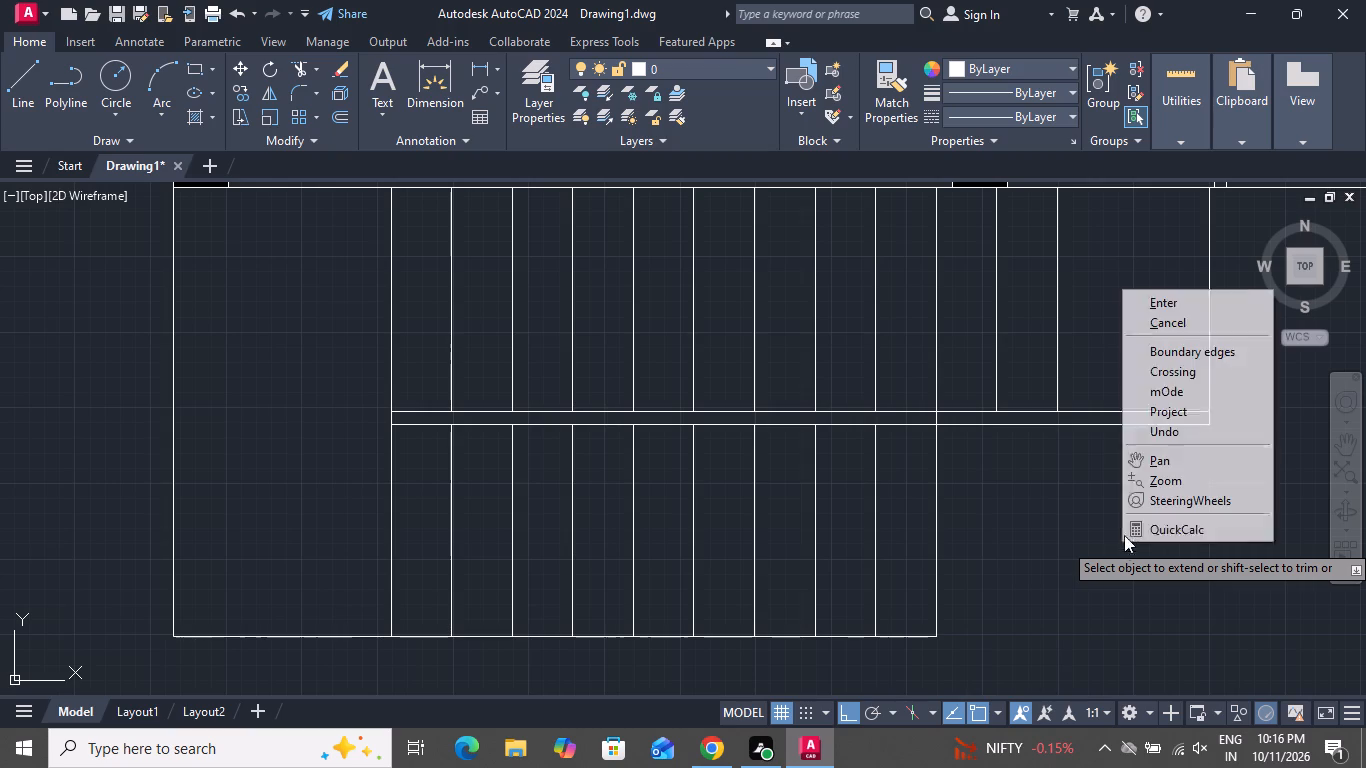
click(1151, 312)
Draw the stair's walking line from the lower flight's end line: about 9'-4" to the landing, 3'-2" up, and 6'-2" back along the upper flight.
scroll(959, 490, down, 1)
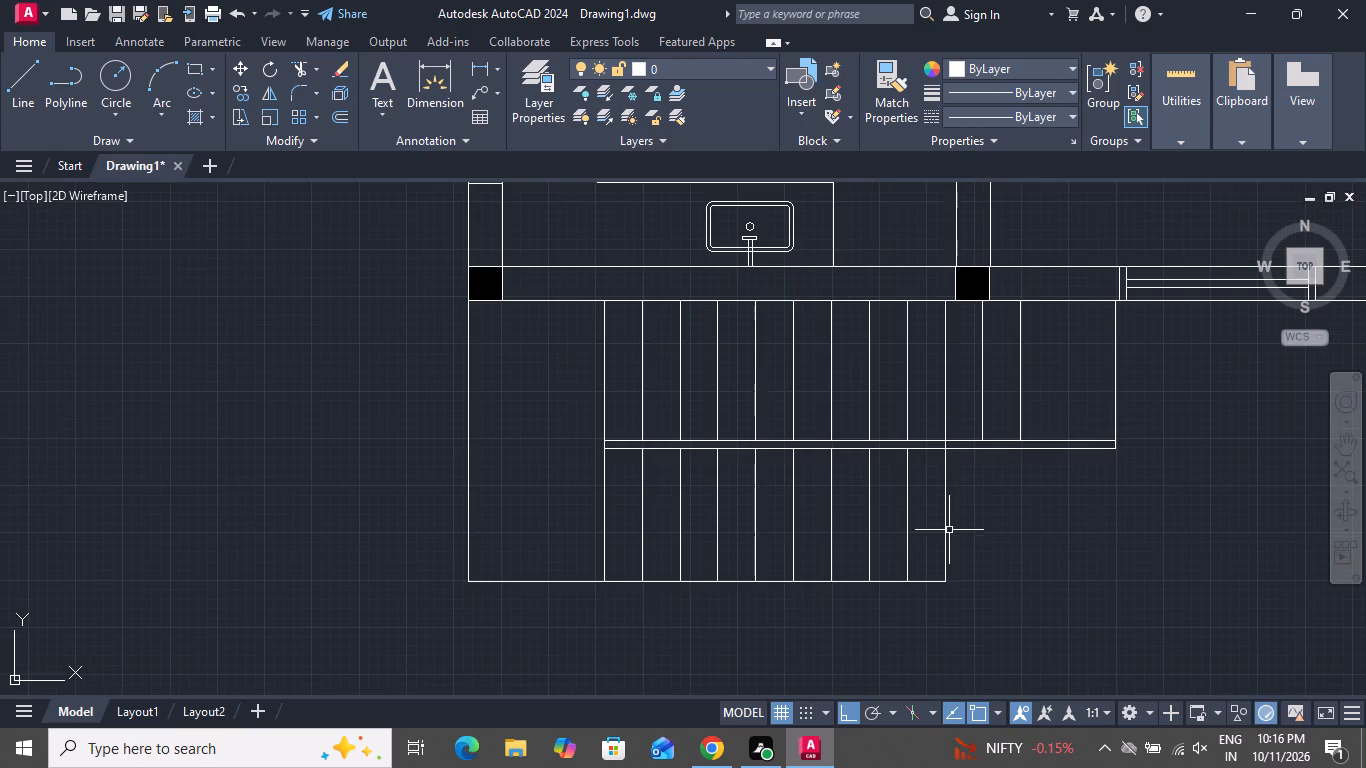
click(11, 80)
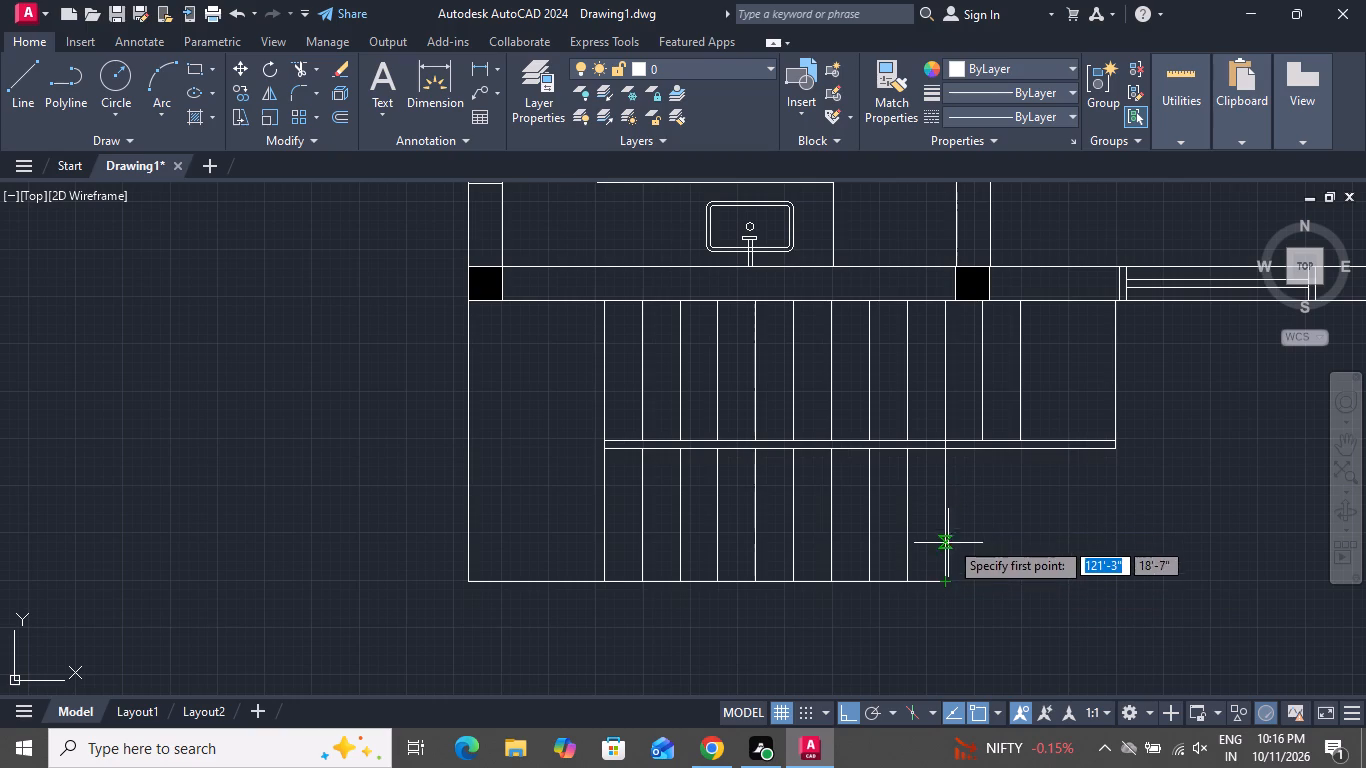
click(944, 515)
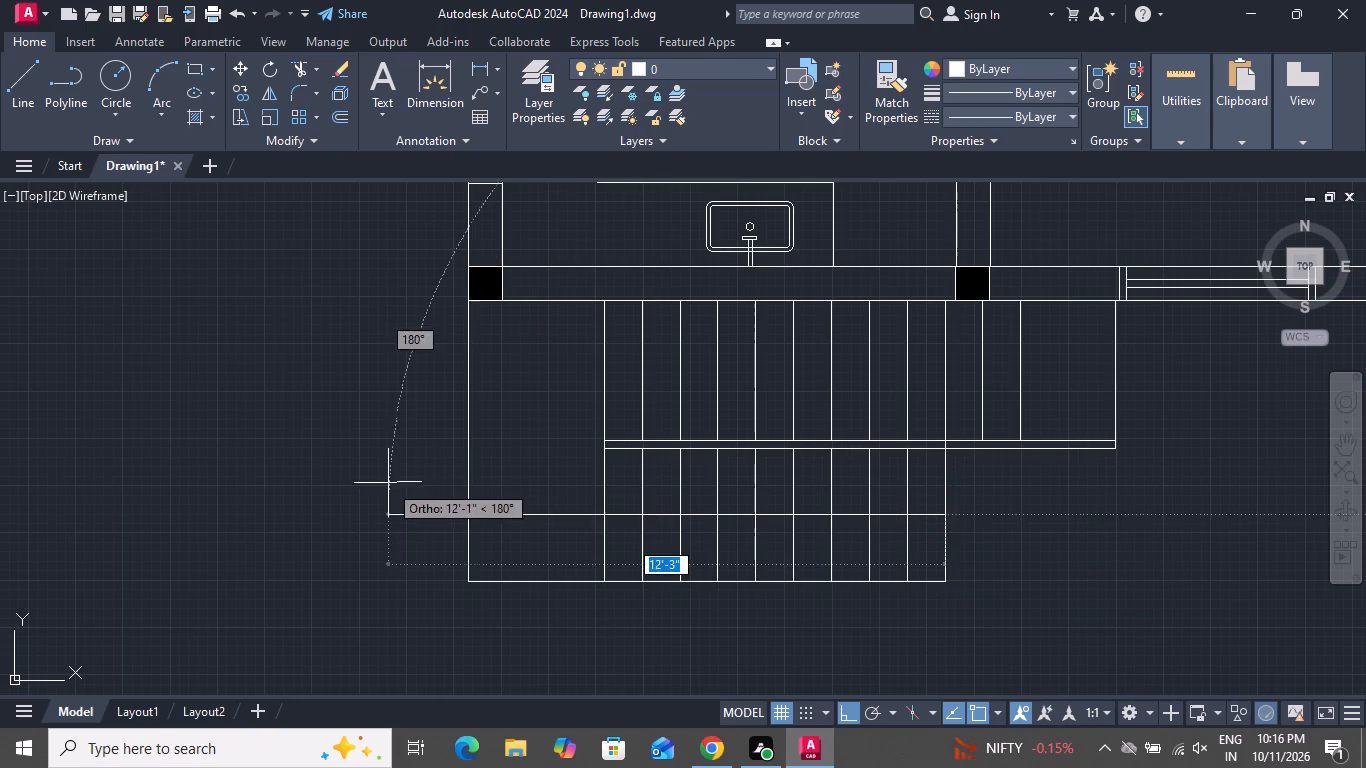
click(521, 509)
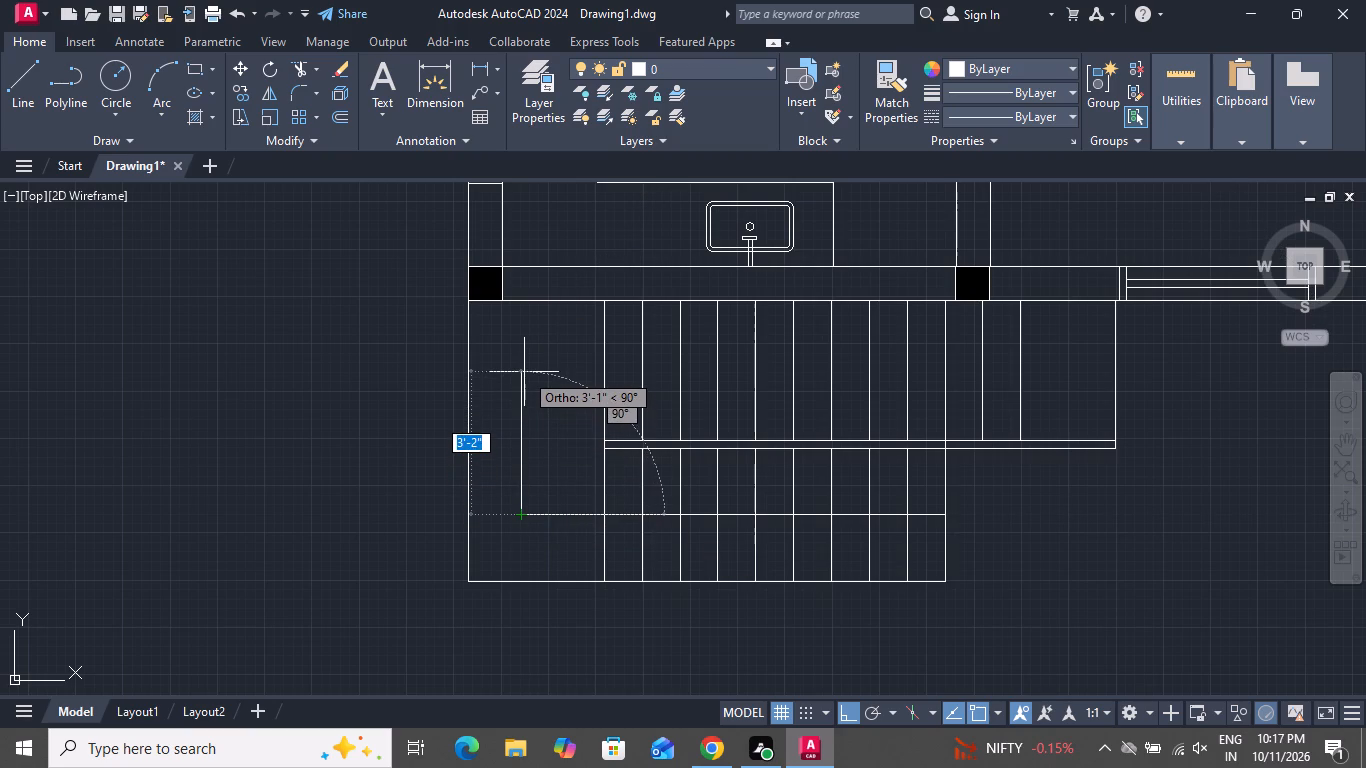
click(524, 372)
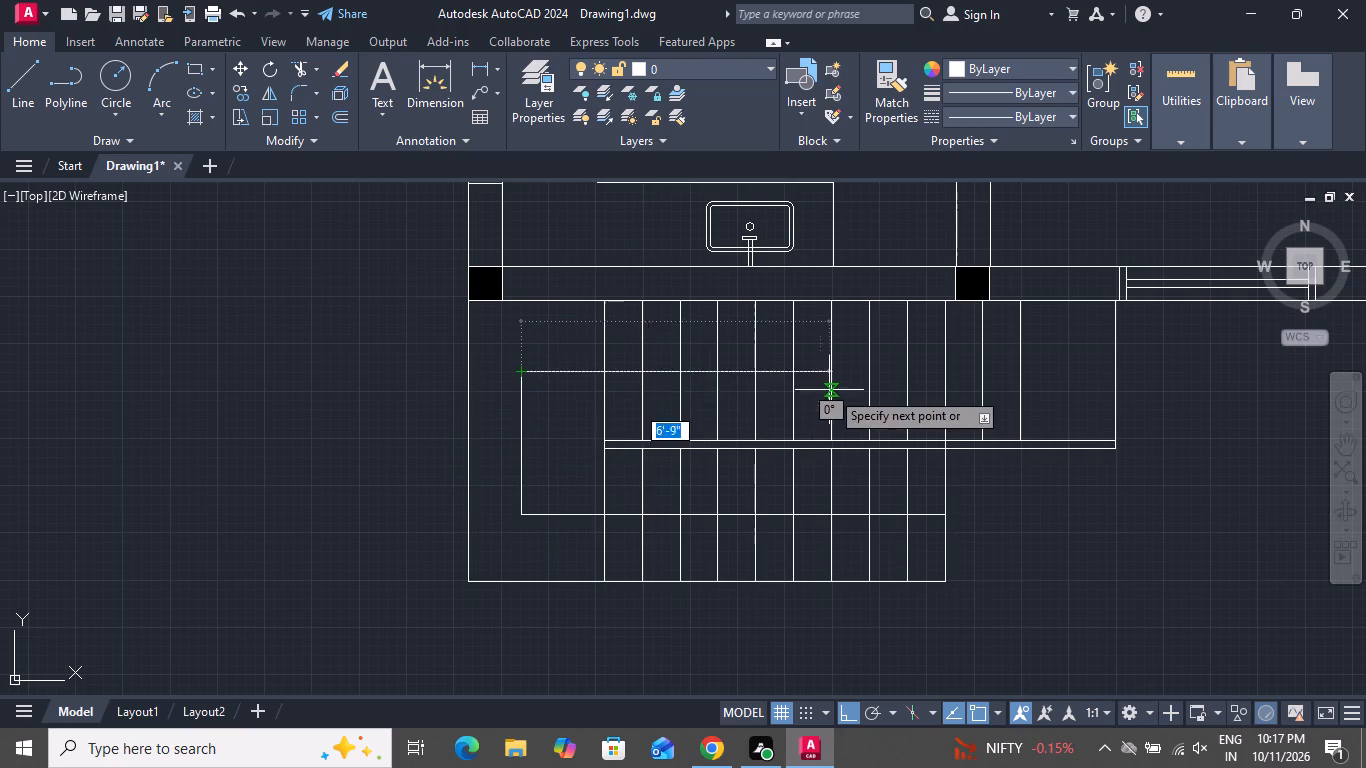
scroll(801, 372, up, 3)
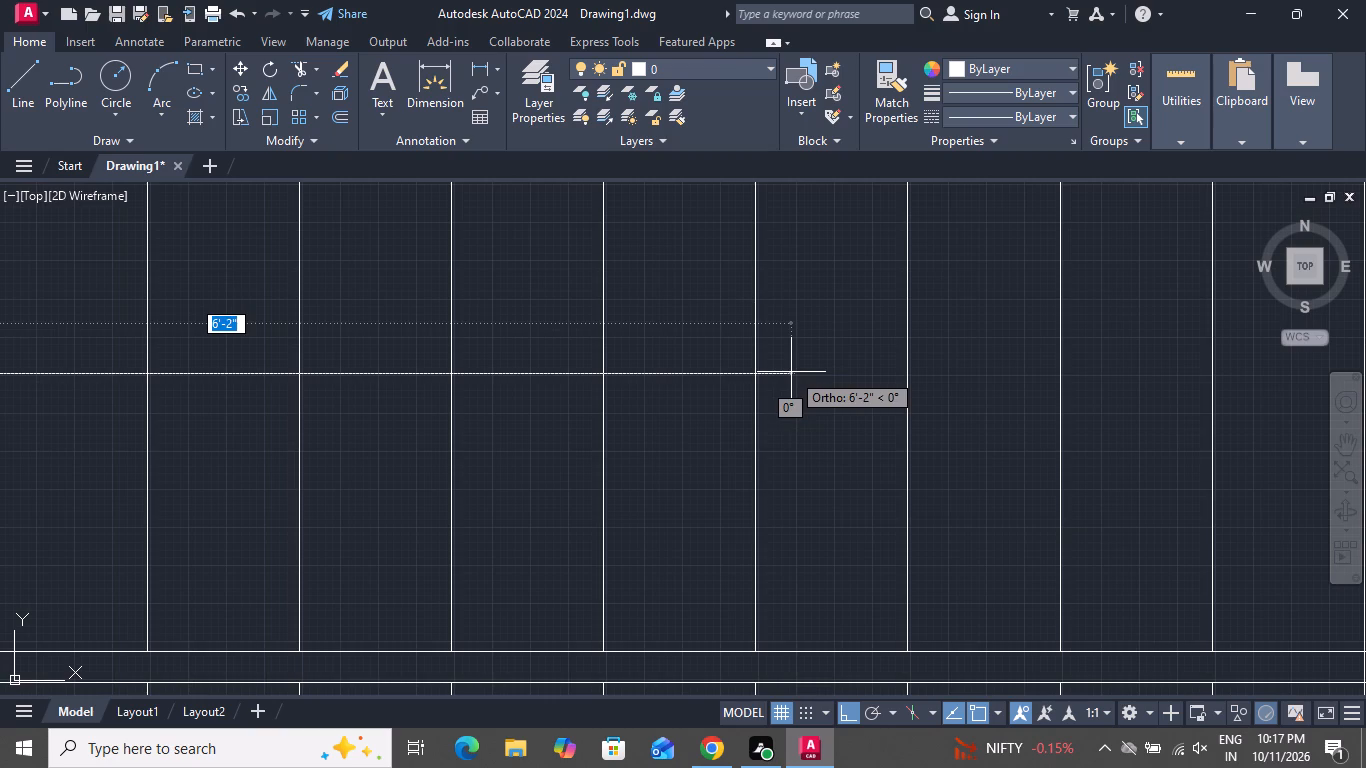
click(791, 372)
Draw a triangular arrowhead at the walking line's end in the upper flight, pointing toward the dining side, with Ortho off for its slanted sides.
click(773, 316)
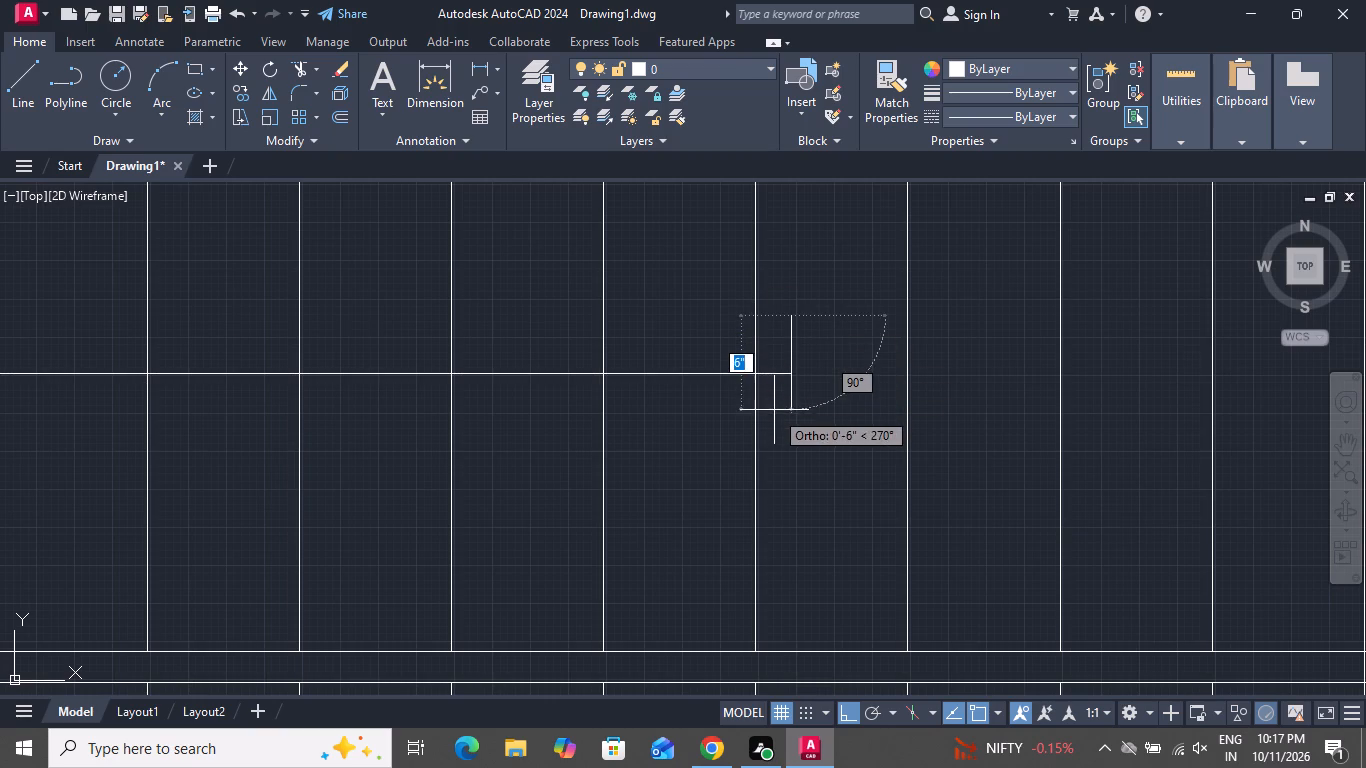
click(774, 420)
click(849, 714)
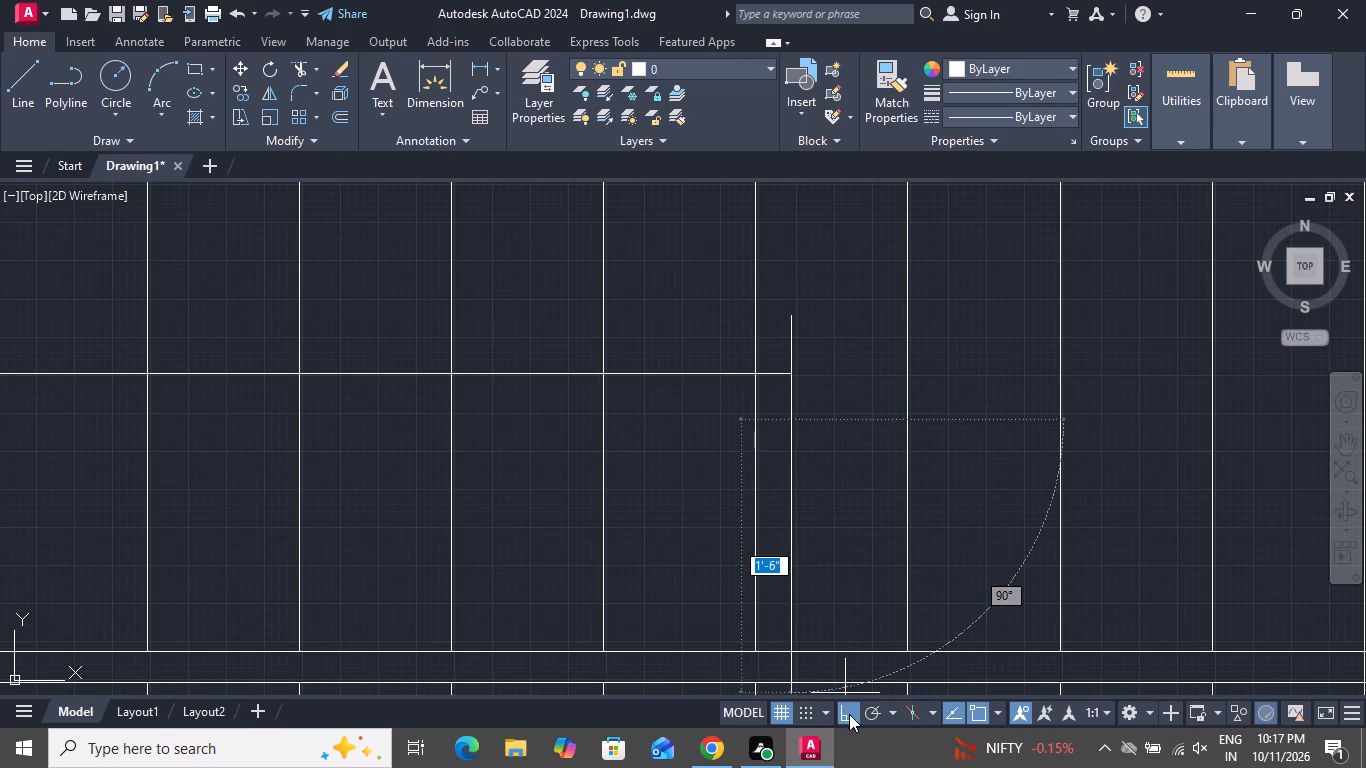
click(867, 363)
click(791, 320)
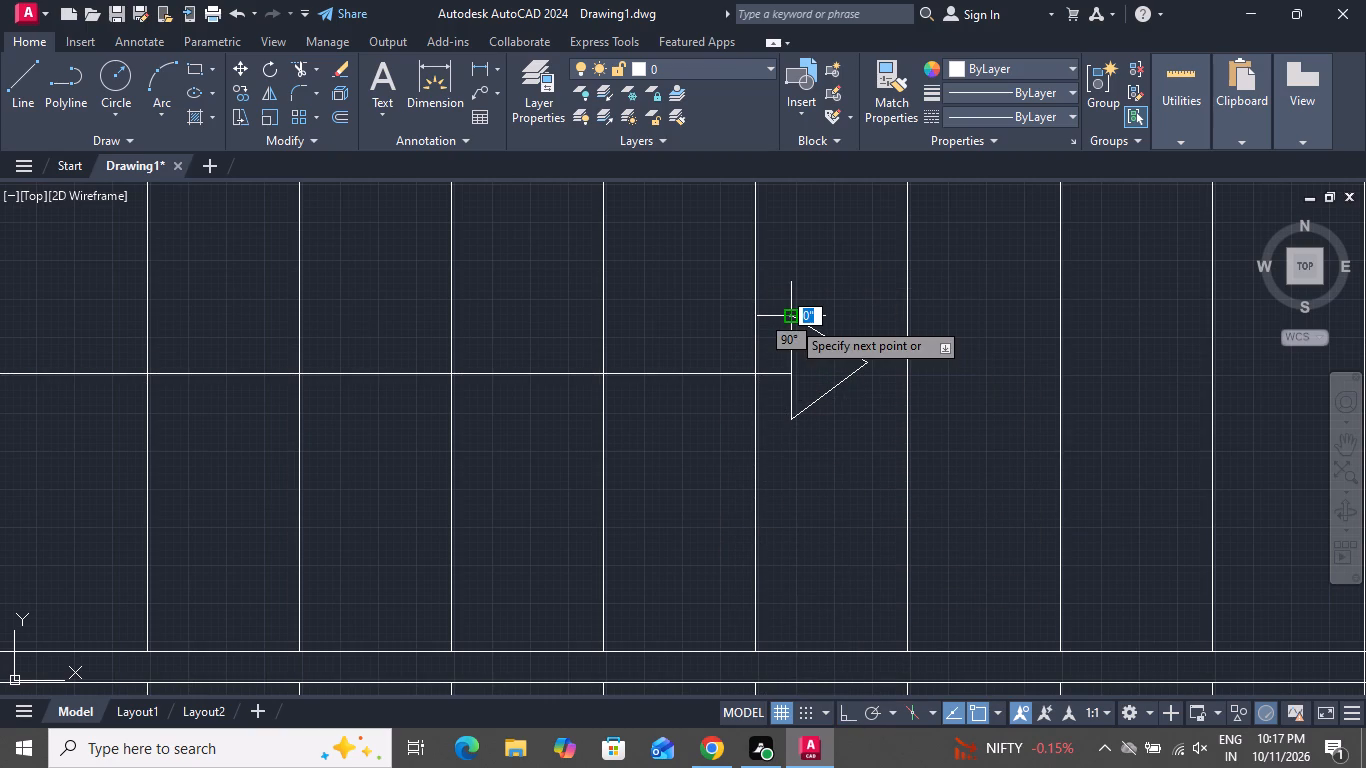
right_click(791, 320)
click(819, 355)
Examine the finished staircase and the overall floor plan.
scroll(812, 458, down, 2)
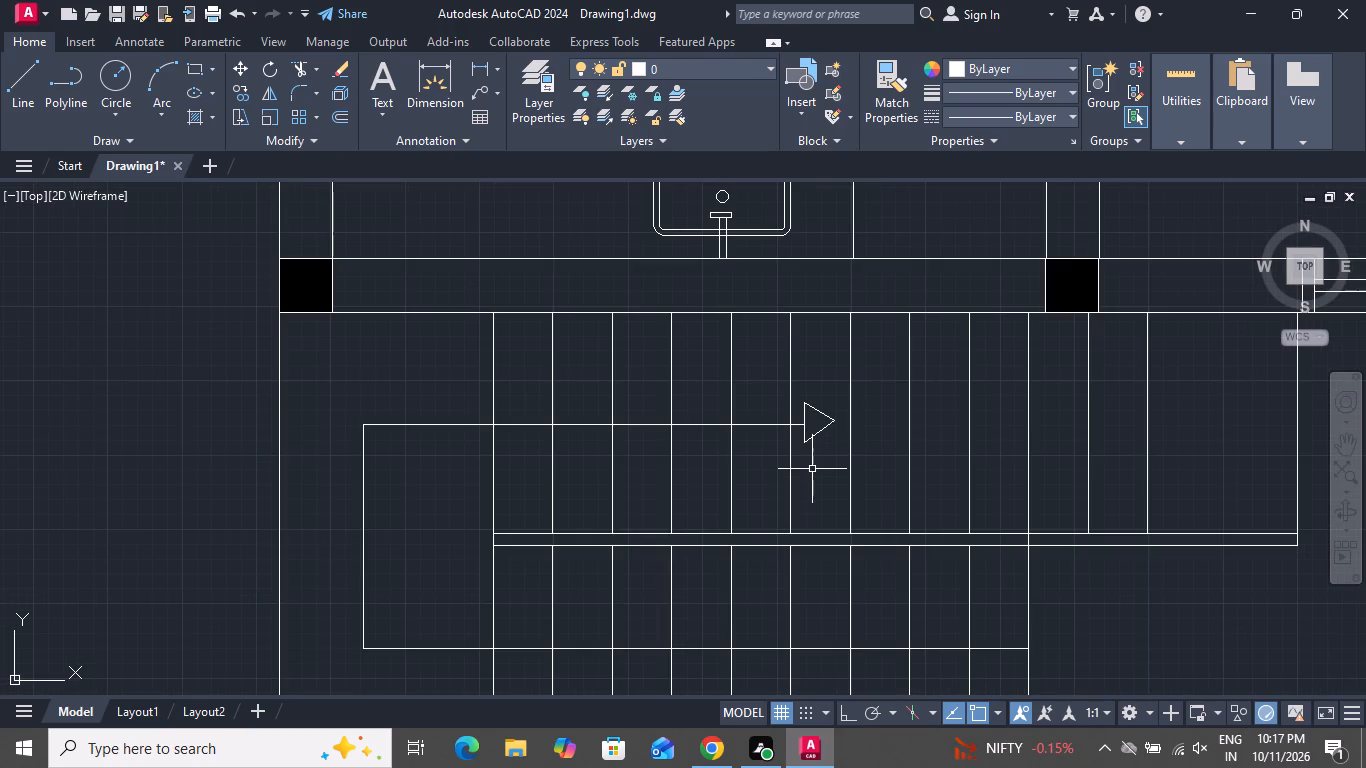
scroll(863, 527, down, 3)
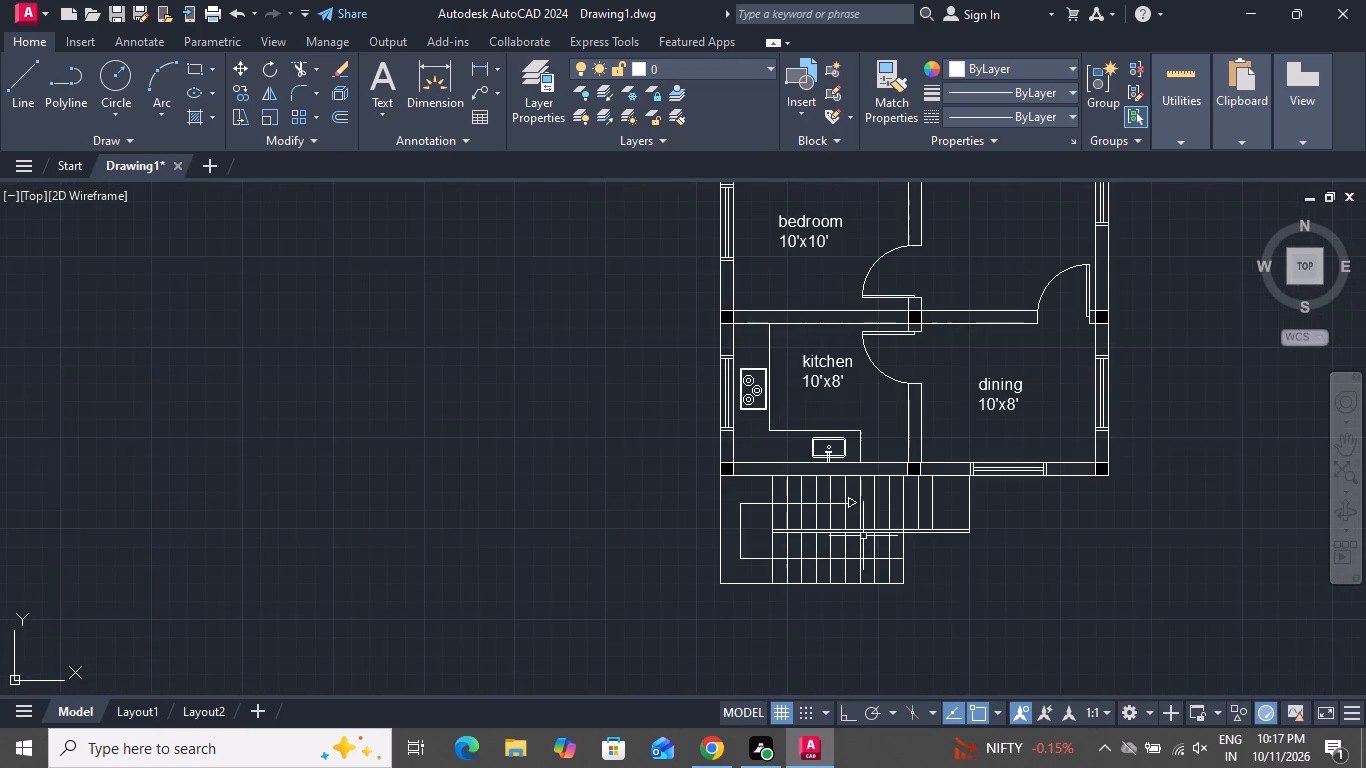
scroll(863, 537, down, 2)
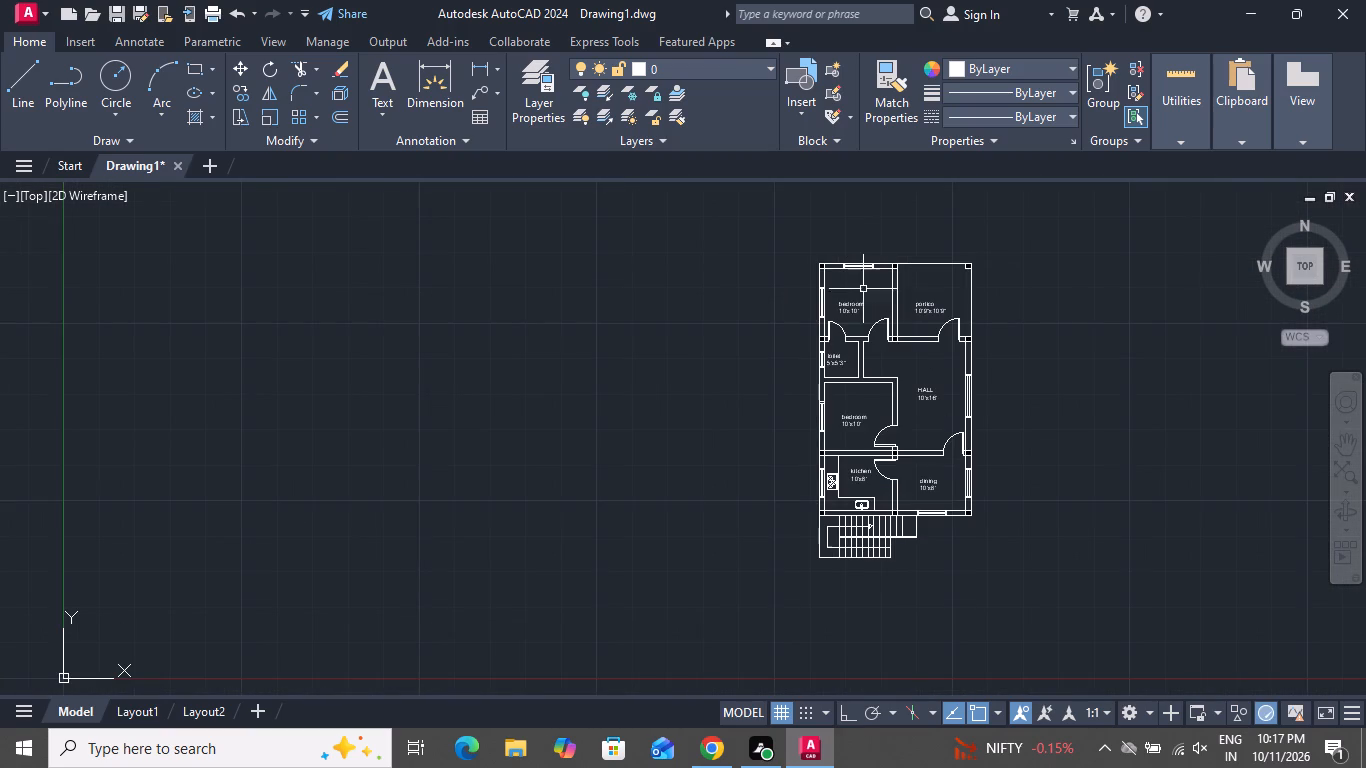
scroll(857, 289, up, 1)
scroll(861, 475, down, 1)
scroll(884, 634, up, 3)
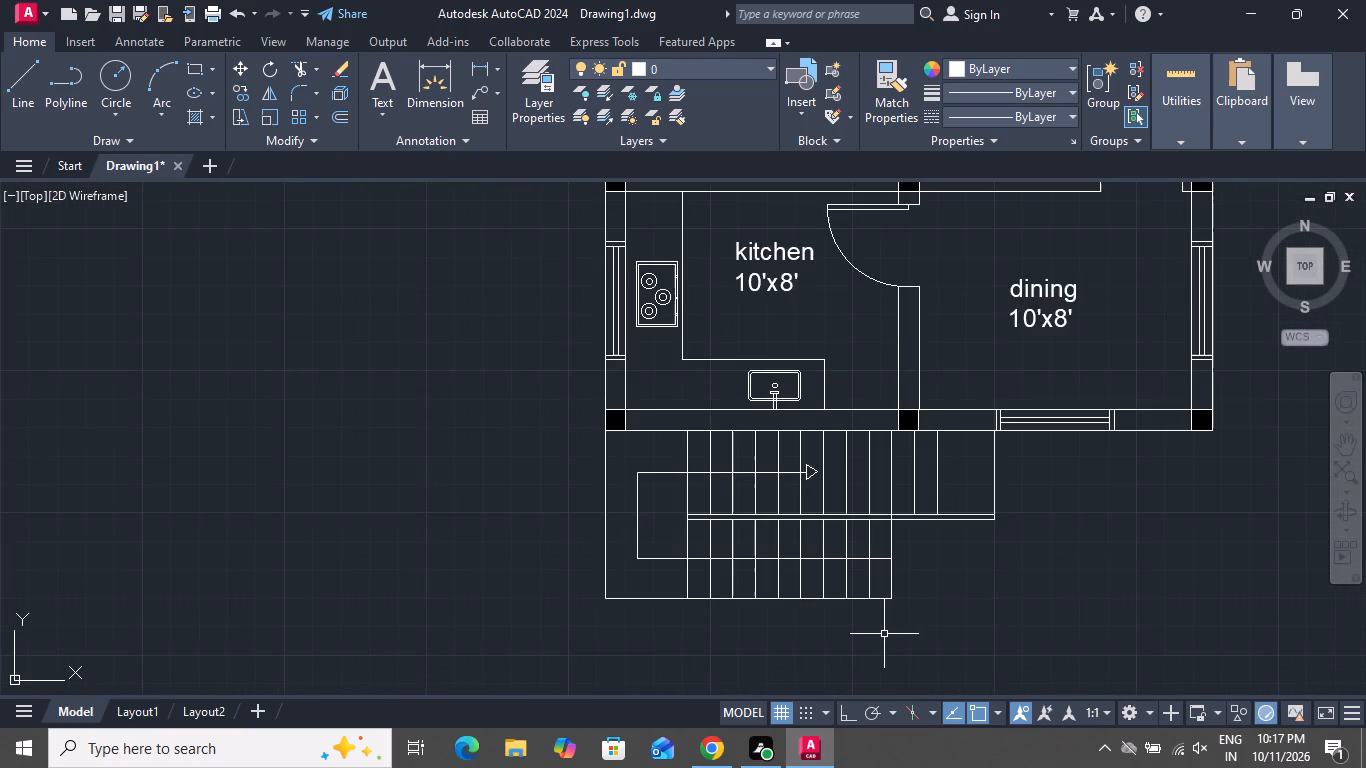
scroll(884, 634, down, 2)
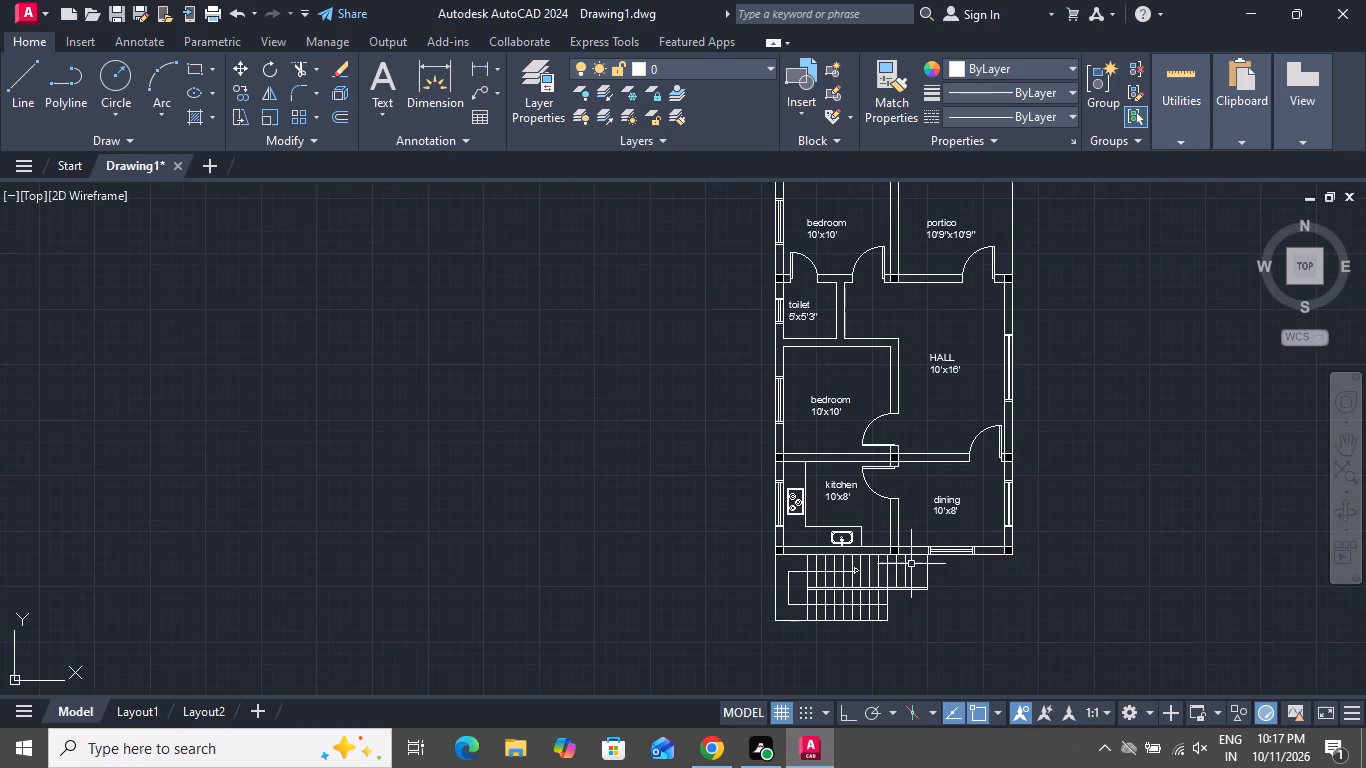
scroll(911, 563, up, 2)
scroll(913, 563, down, 4)
Draw a rounded-corner bed rectangle about 3'-2" by 3'-11" in the bedroom beside the portico, against the inner wall face below the window.
scroll(900, 444, up, 3)
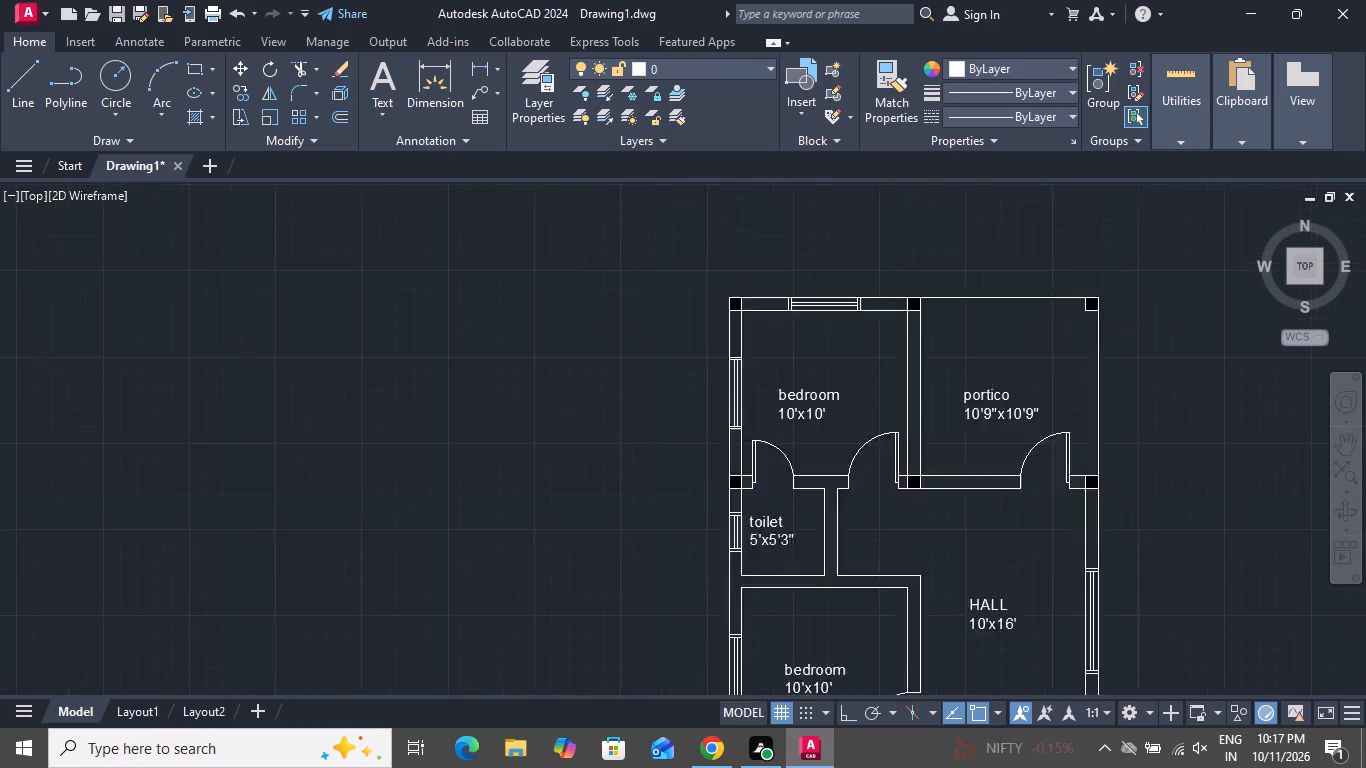
scroll(869, 377, up, 1)
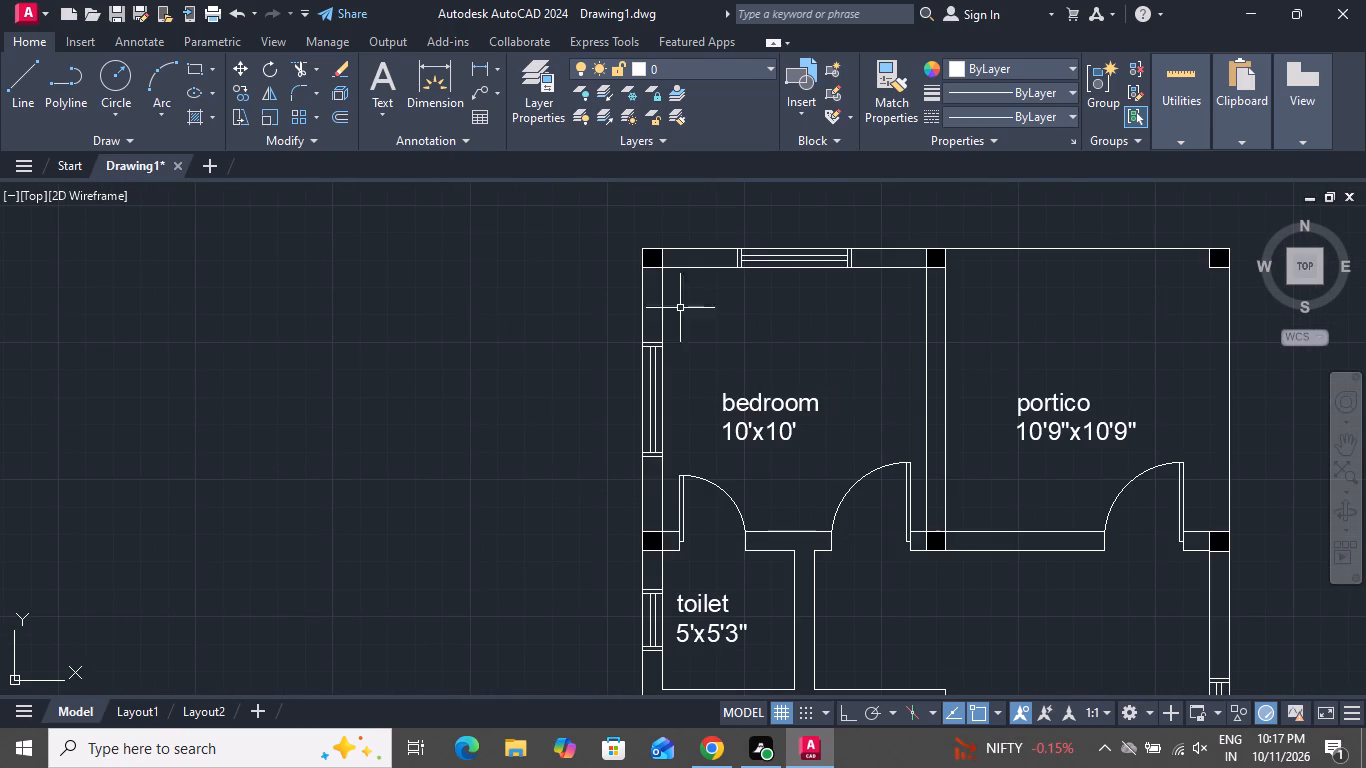
click(197, 67)
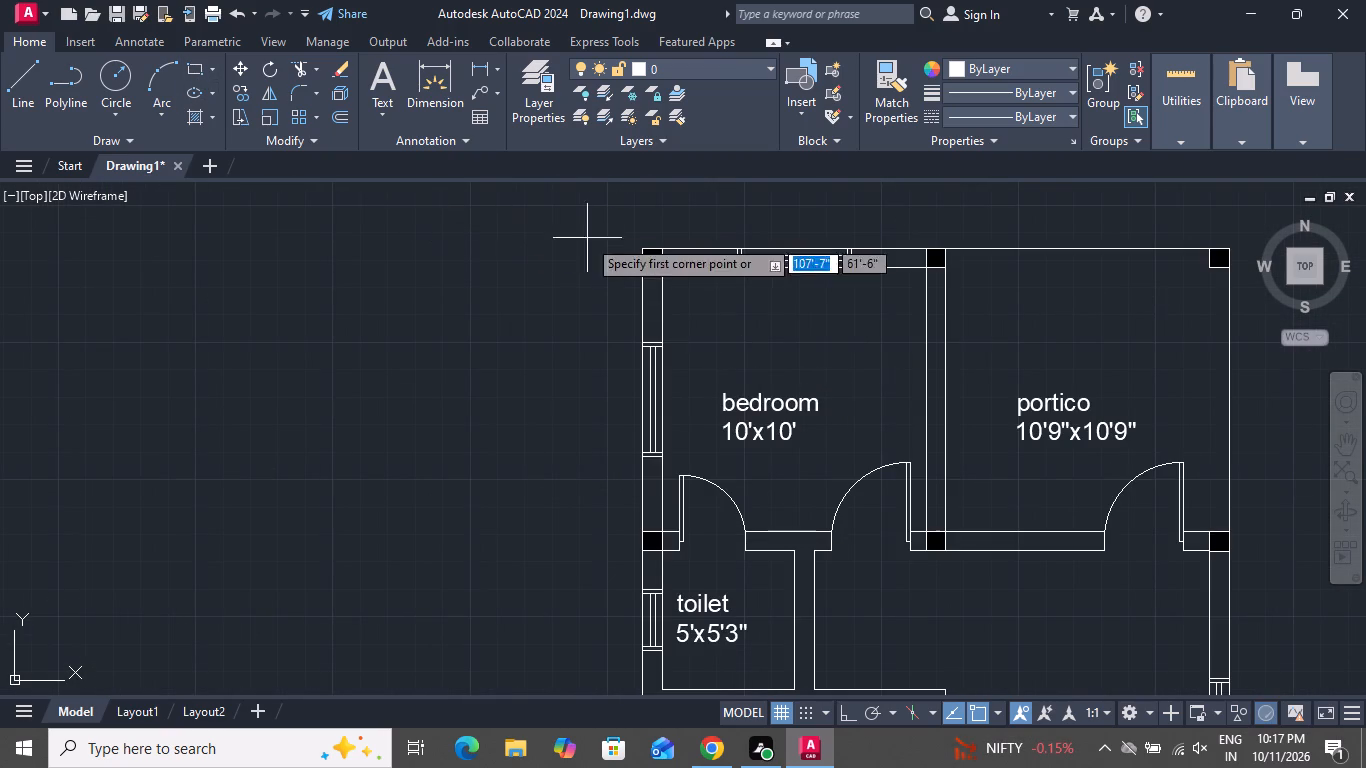
scroll(711, 278, up, 2)
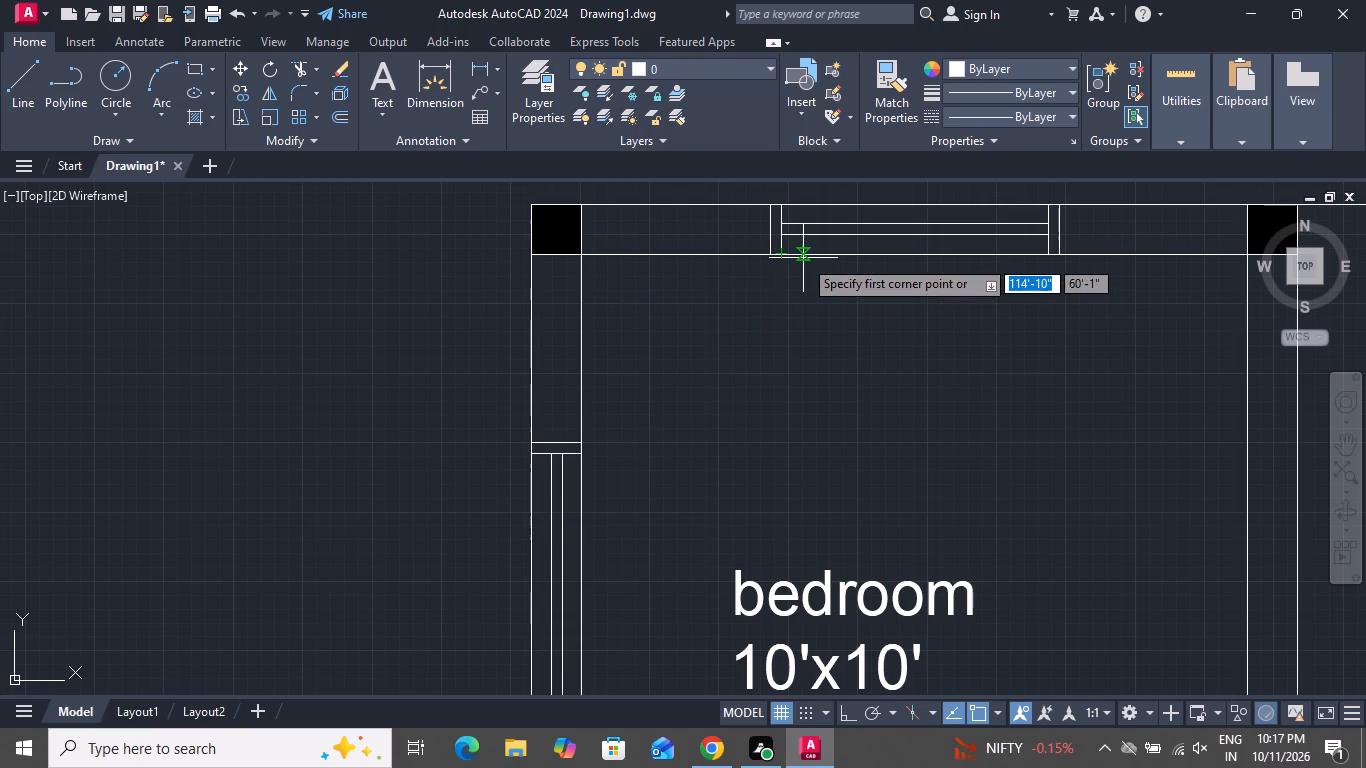
click(803, 257)
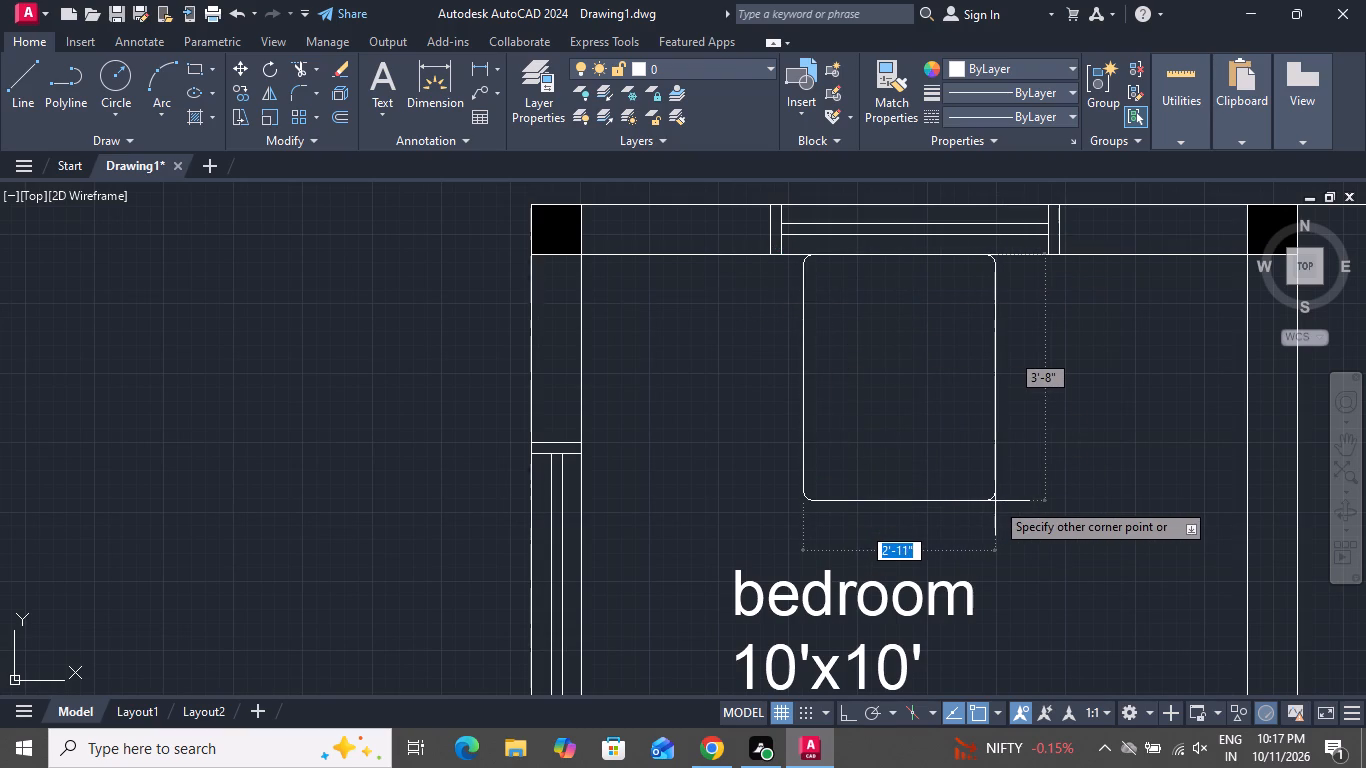
scroll(995, 501, down, 2)
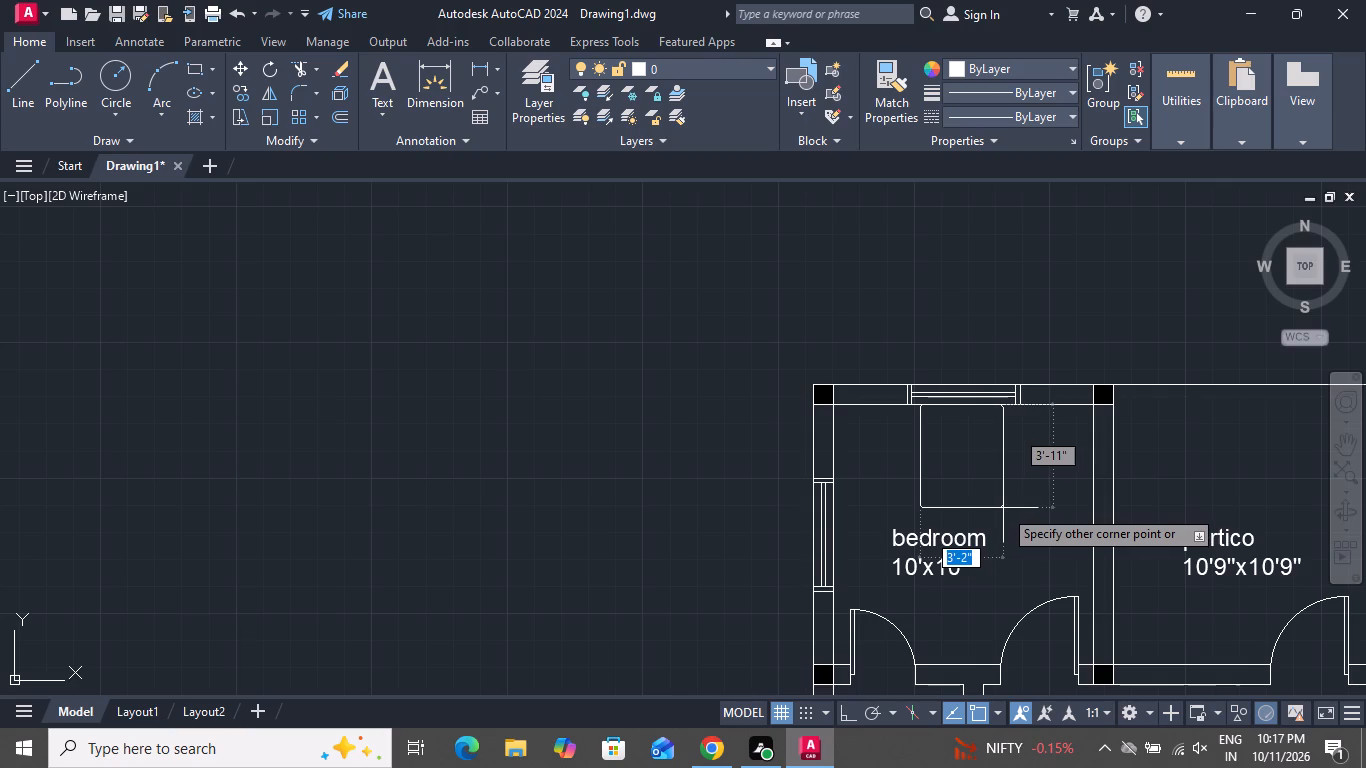
click(1003, 508)
Offset the rounded bed rectangle 1" inward.
key(o)
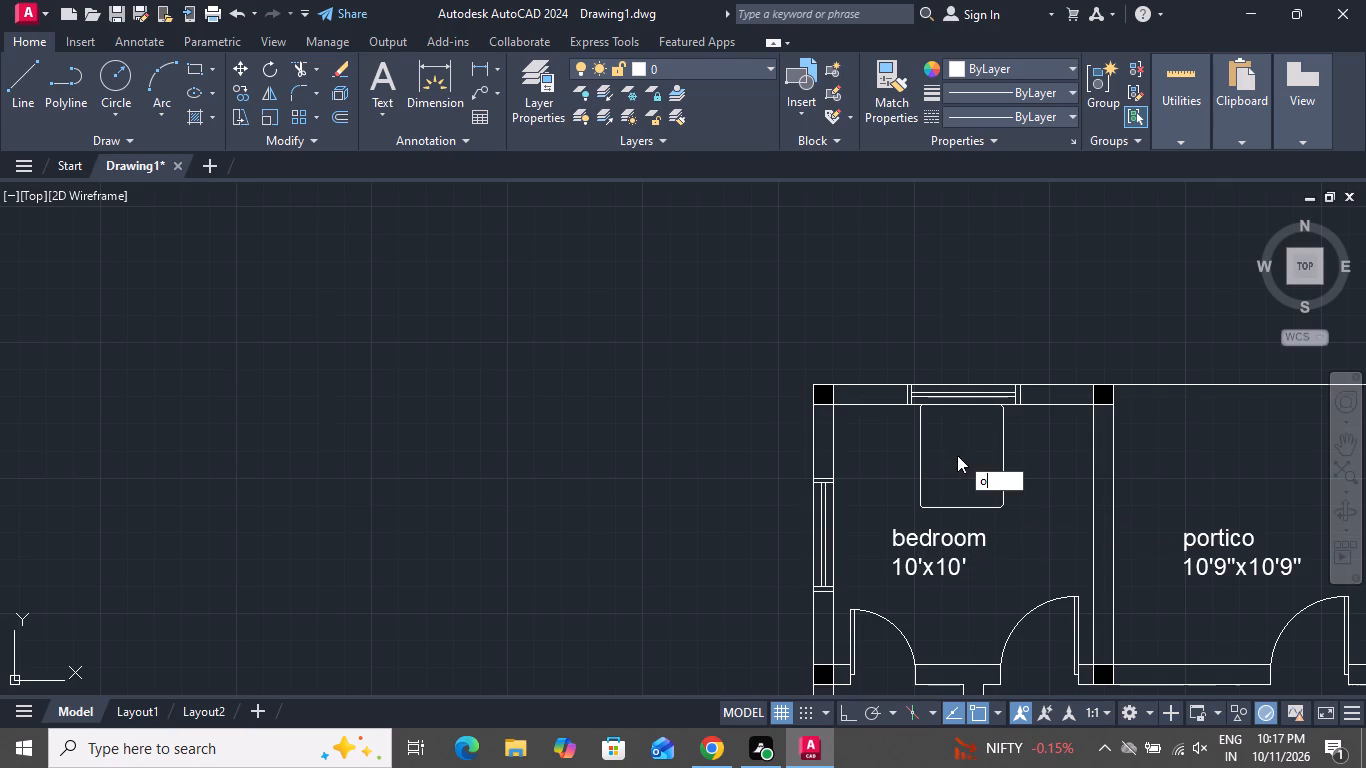
key(space)
key(1)
key(shift+quotedbl)
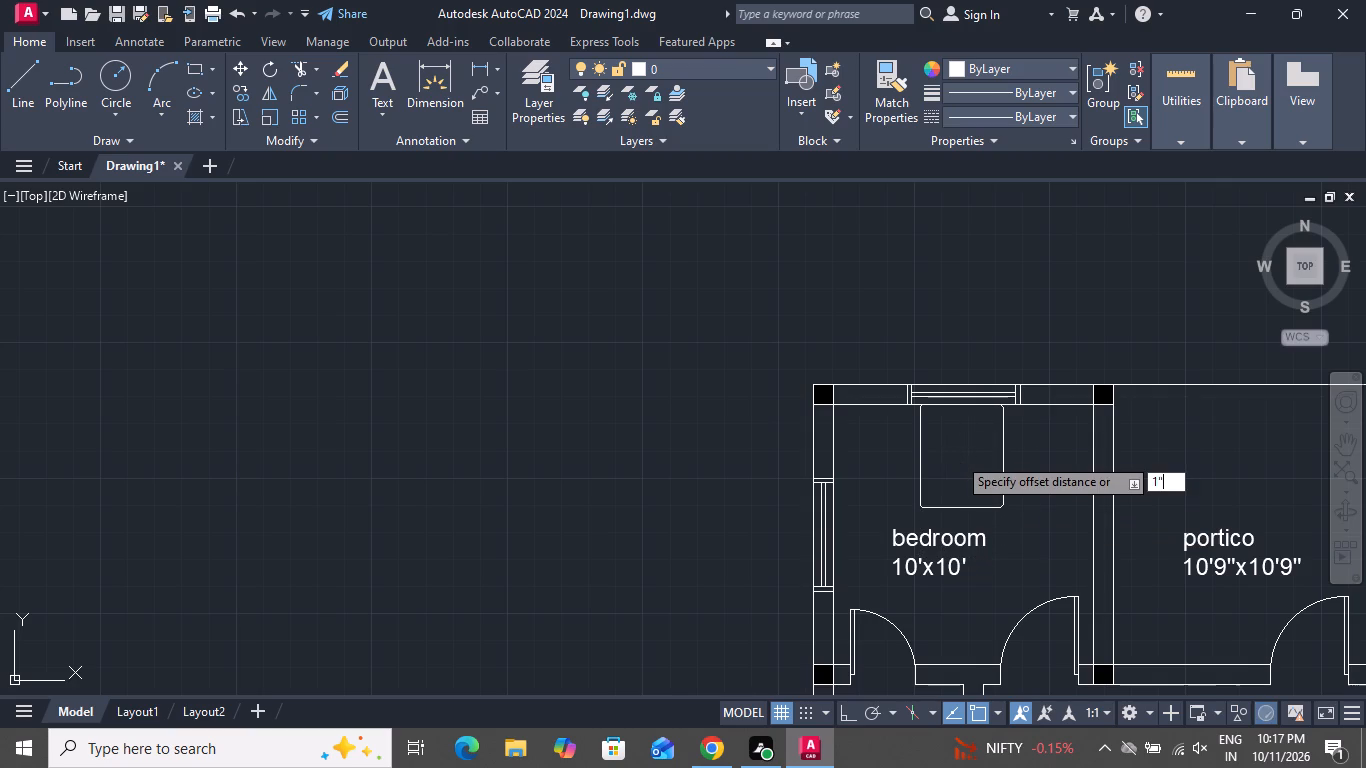
key(Return)
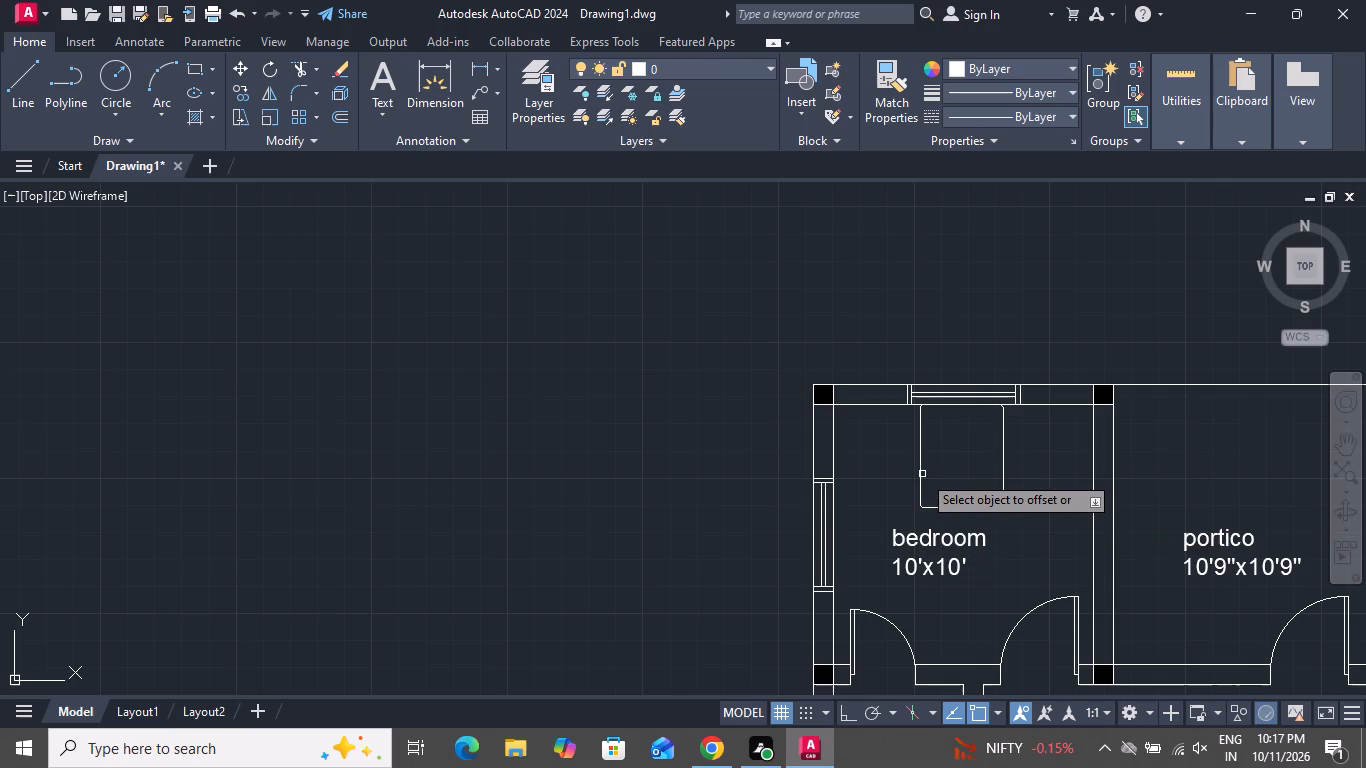
click(922, 474)
click(941, 468)
right_click(943, 467)
click(961, 493)
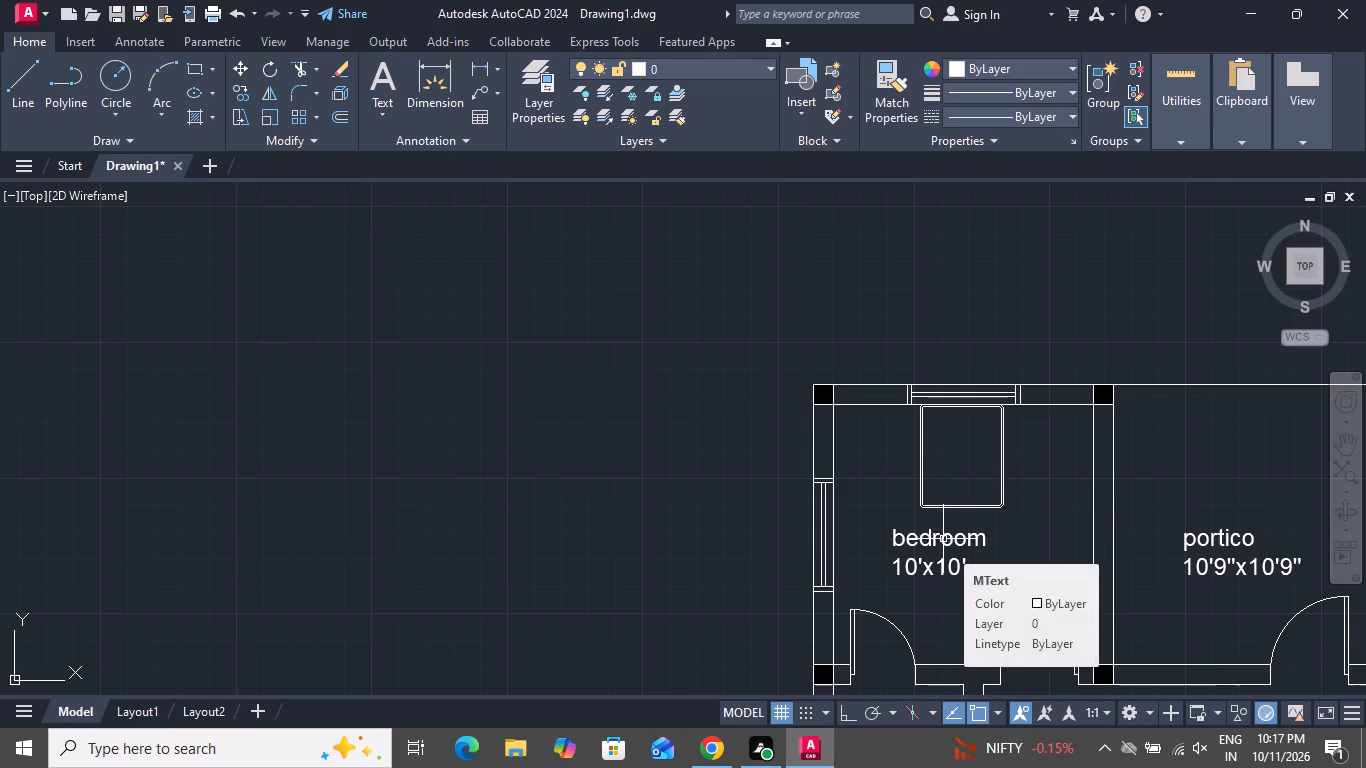
Draw a horizontal line across the inner bed rectangle near its window-side end, from one inner edge to the other.
click(18, 78)
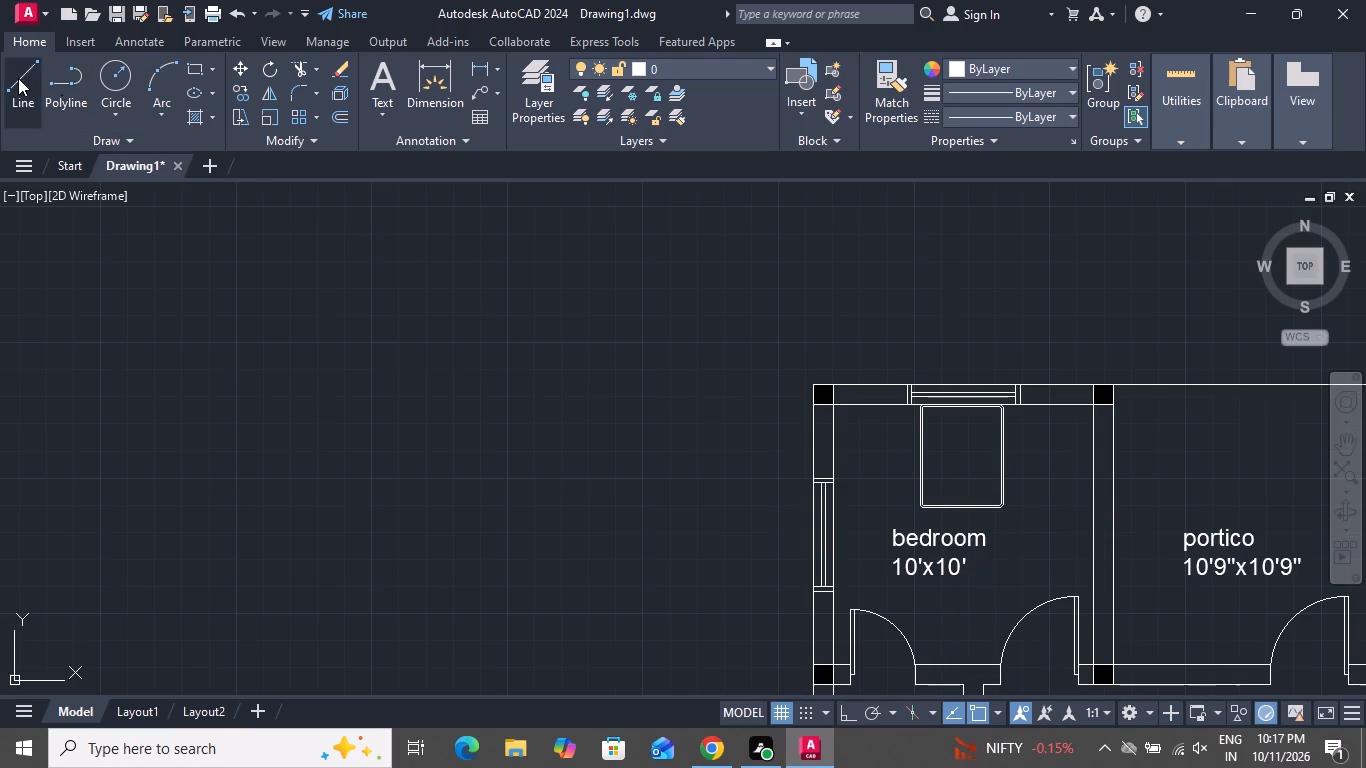
scroll(908, 411, up, 3)
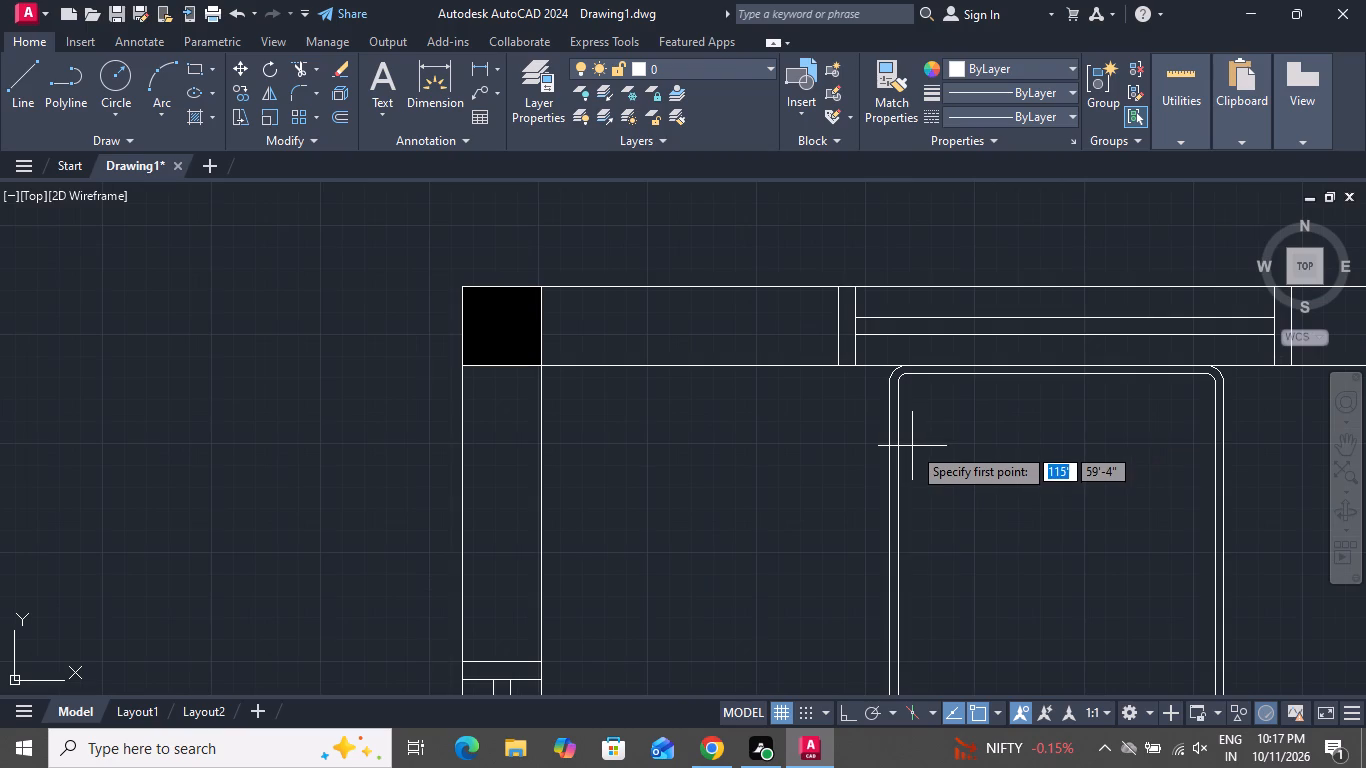
click(897, 450)
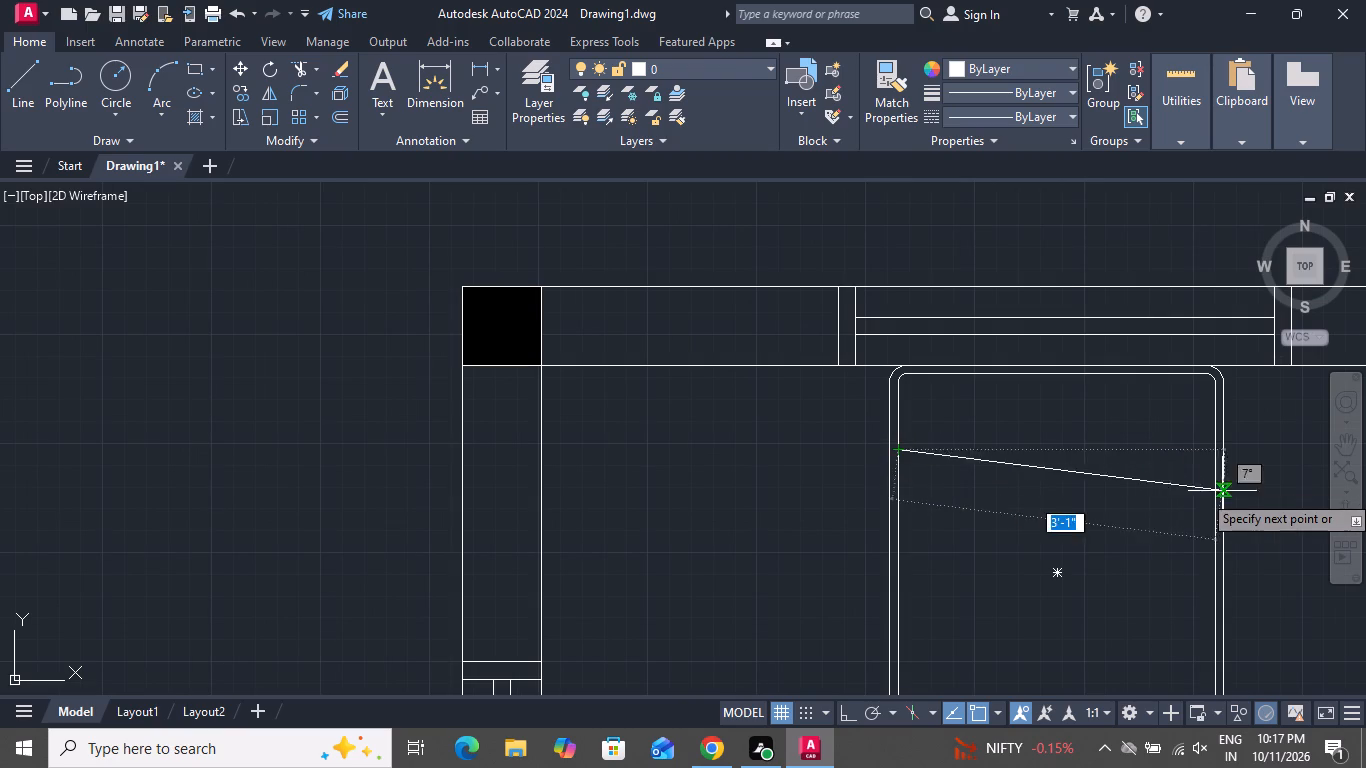
click(1215, 451)
right_click(1217, 452)
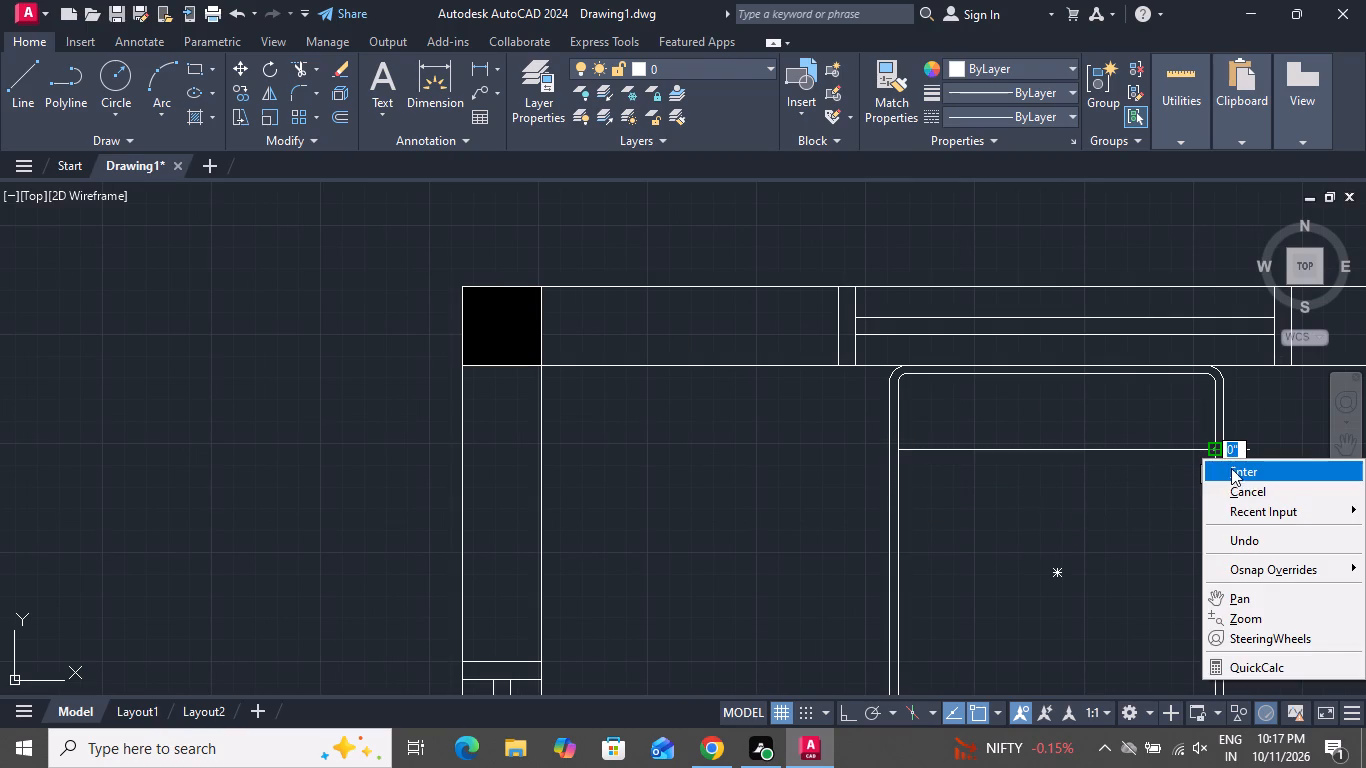
click(1238, 502)
click(1241, 489)
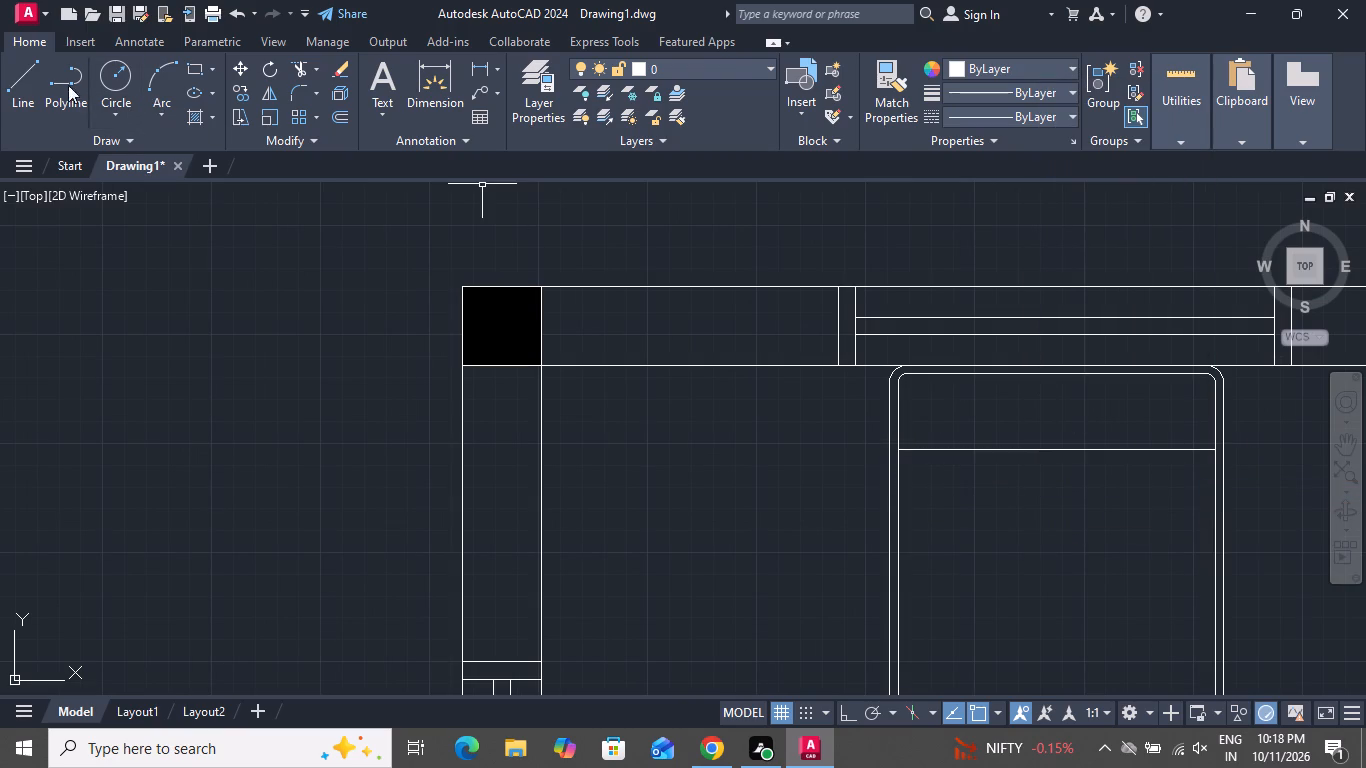
Draw a diagonal line from the right end of the bed's horizontal line to the inner rectangle's lower-left corner.
click(35, 83)
scroll(975, 465, down, 2)
click(1068, 460)
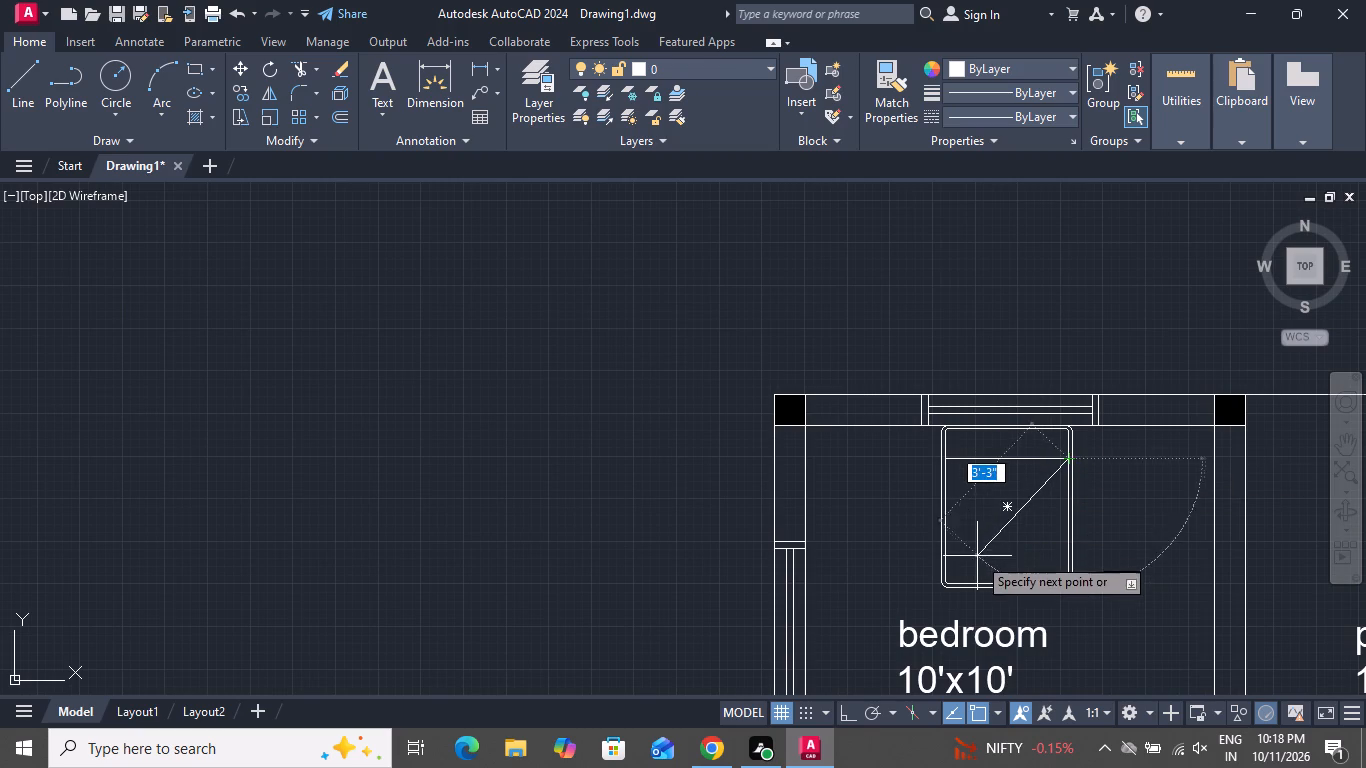
click(952, 584)
right_click(956, 574)
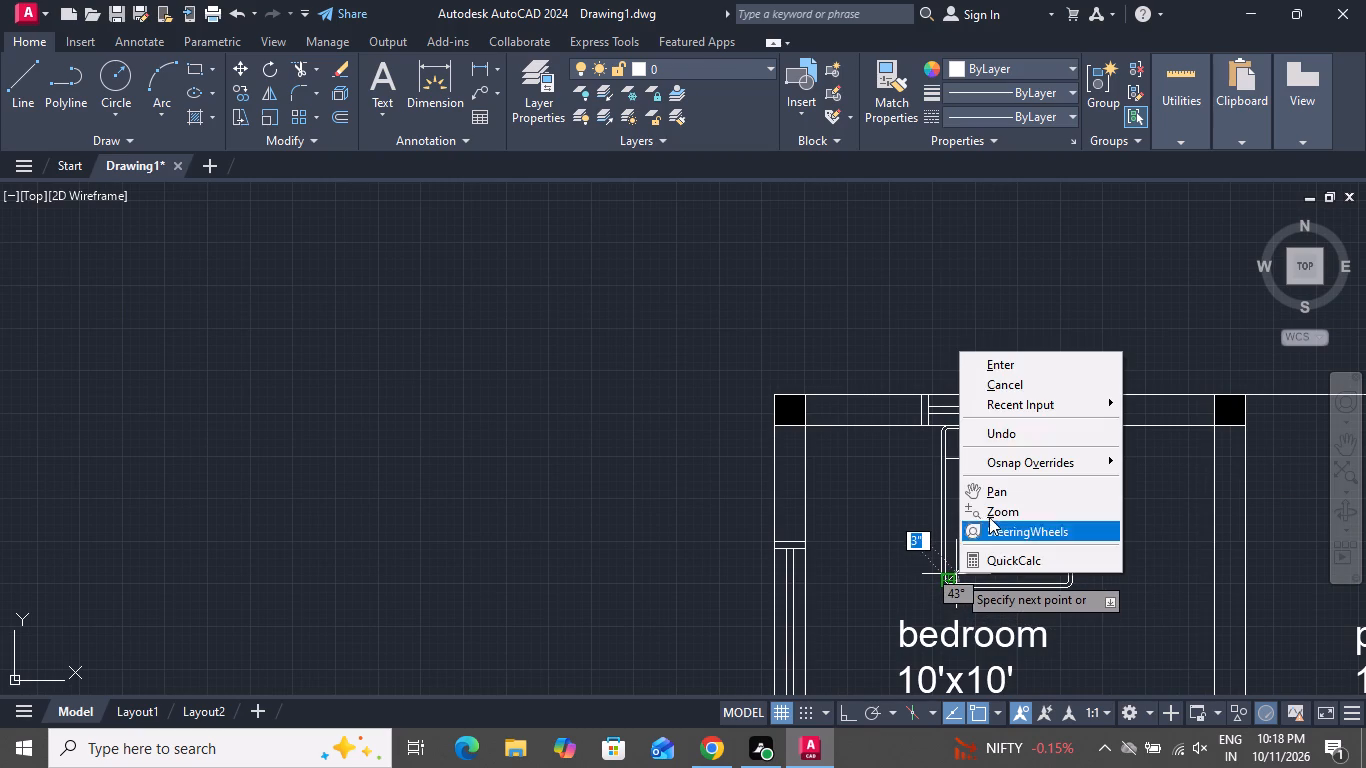
click(995, 392)
Offset the bed's diagonal line 1" toward the inner rectangle's lower-right corner.
scroll(1036, 504, down, 1)
scroll(1038, 523, up, 2)
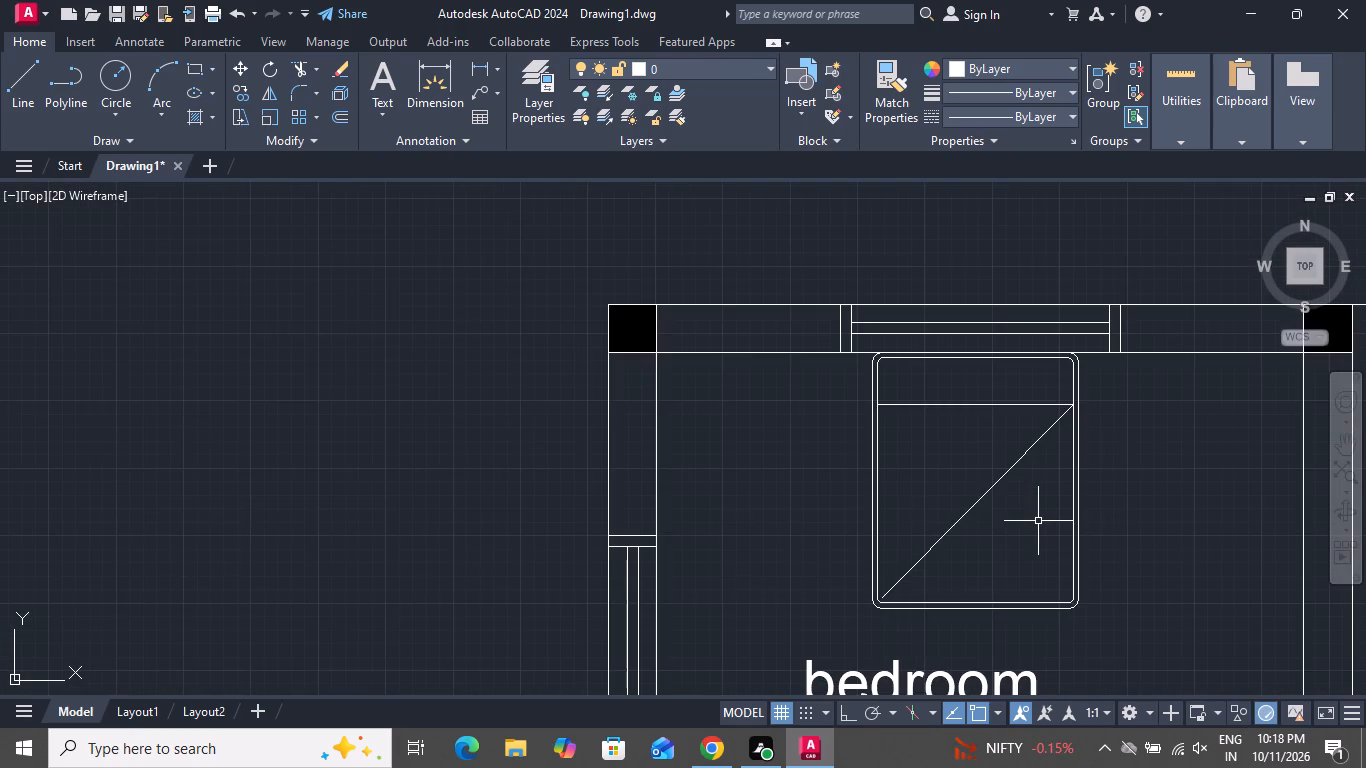
text(o)
key(space)
key(1)
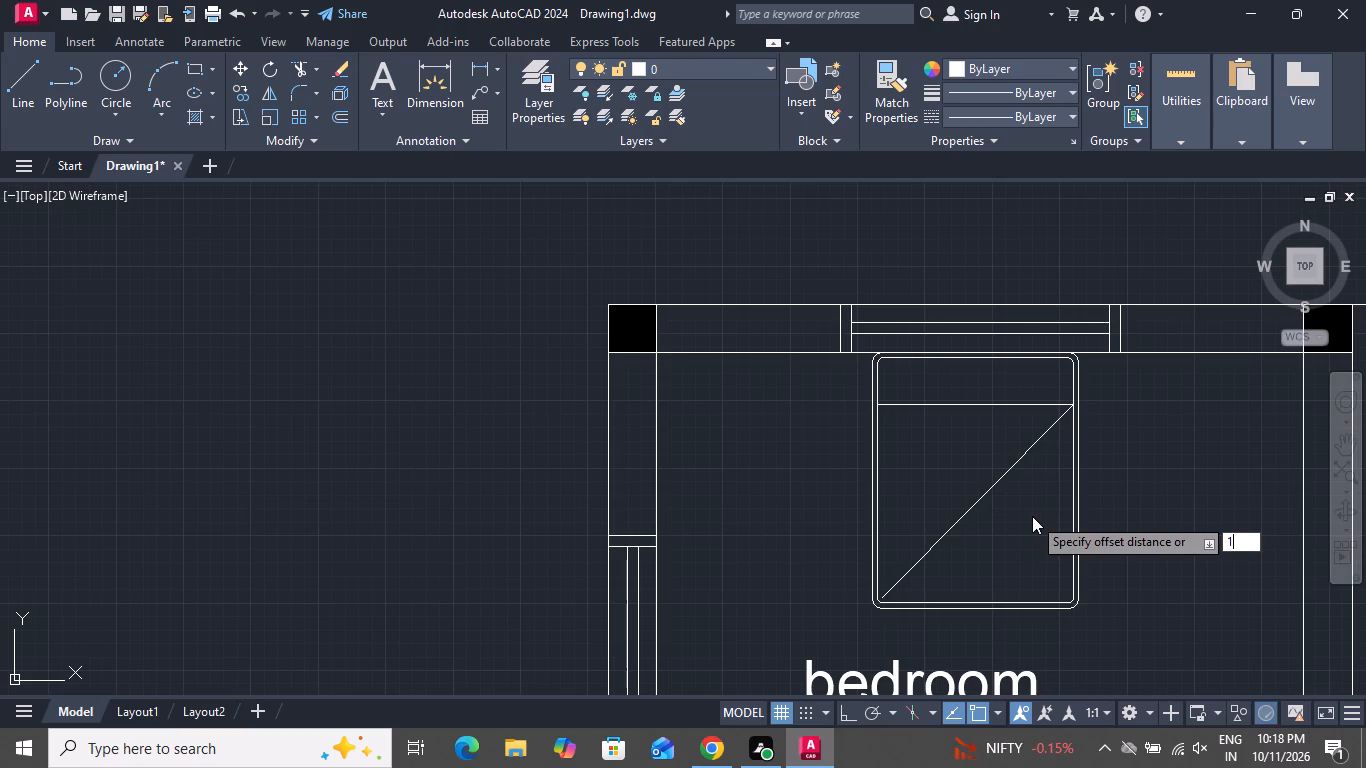
key(shift+quotedbl)
key(Return)
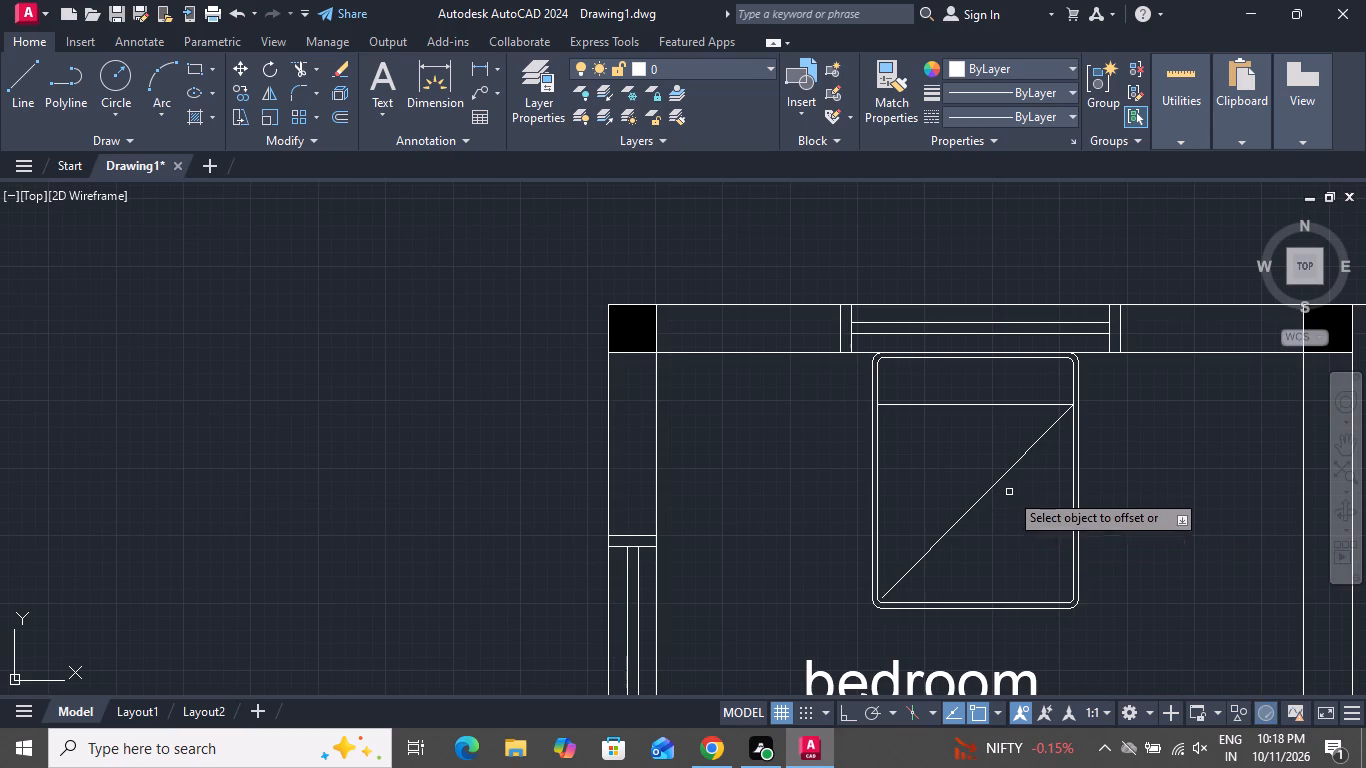
click(996, 486)
click(987, 472)
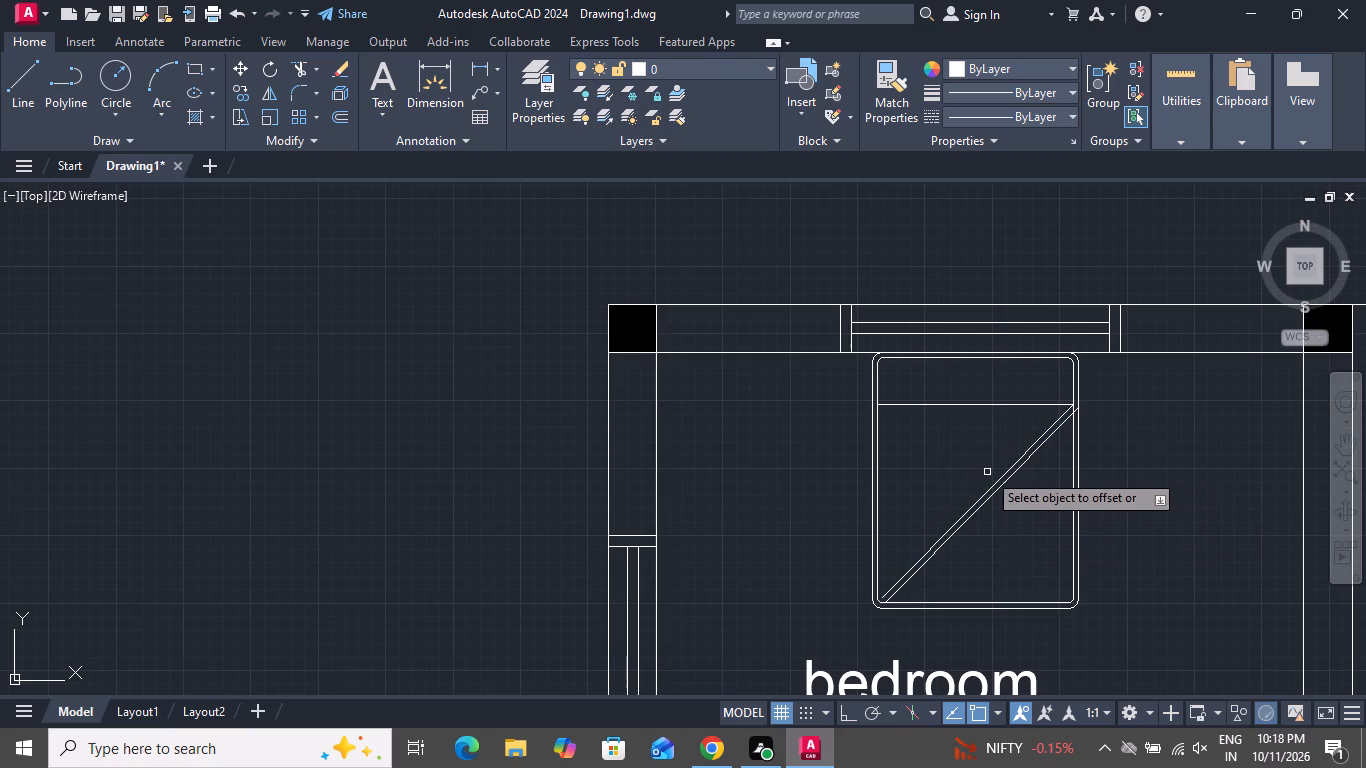
Offset the bed's horizontal line 1" away from the window.
scroll(1003, 518, down, 2)
scroll(999, 464, up, 2)
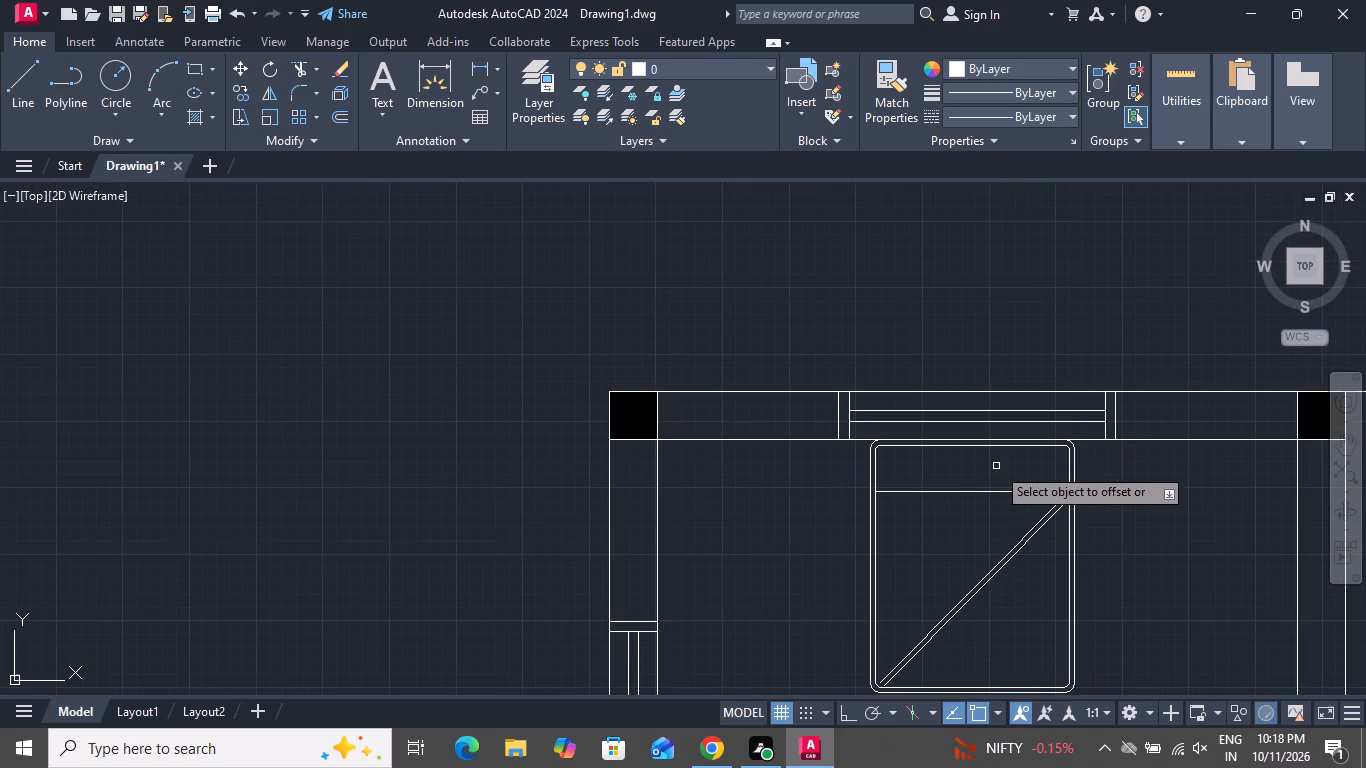
click(979, 491)
click(977, 521)
right_click(979, 522)
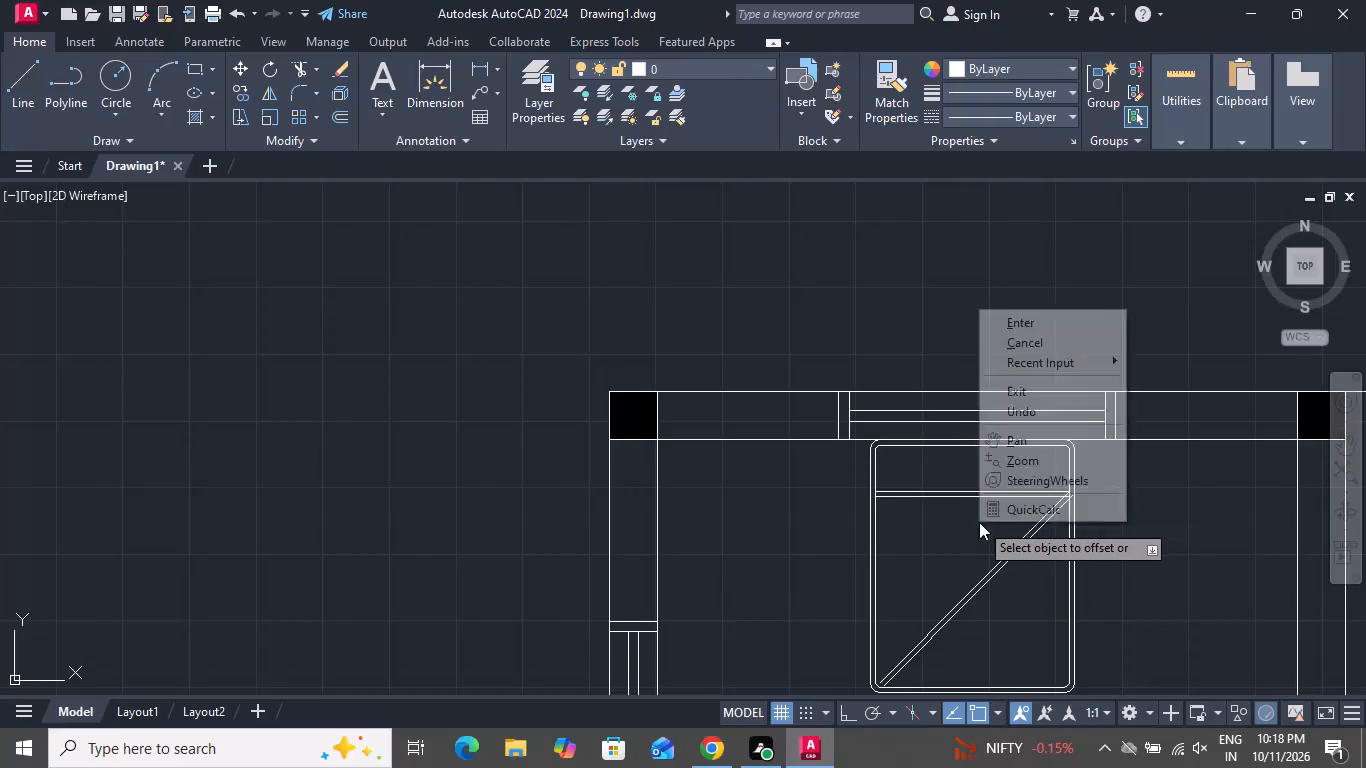
click(1042, 345)
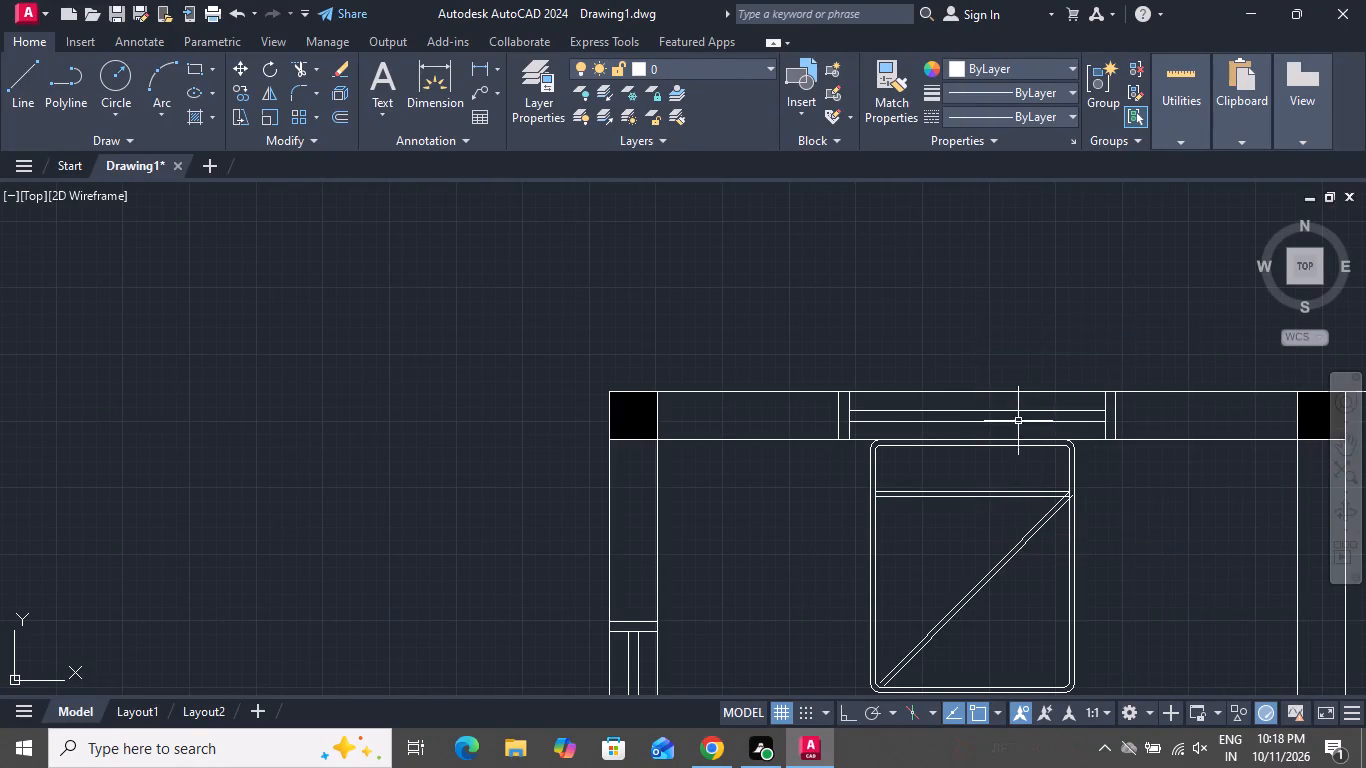
Trim the offset diagonal's overshoot past the bed's inner edge and the lower horizontal line's end beyond the diagonal.
scroll(1018, 422, down, 1)
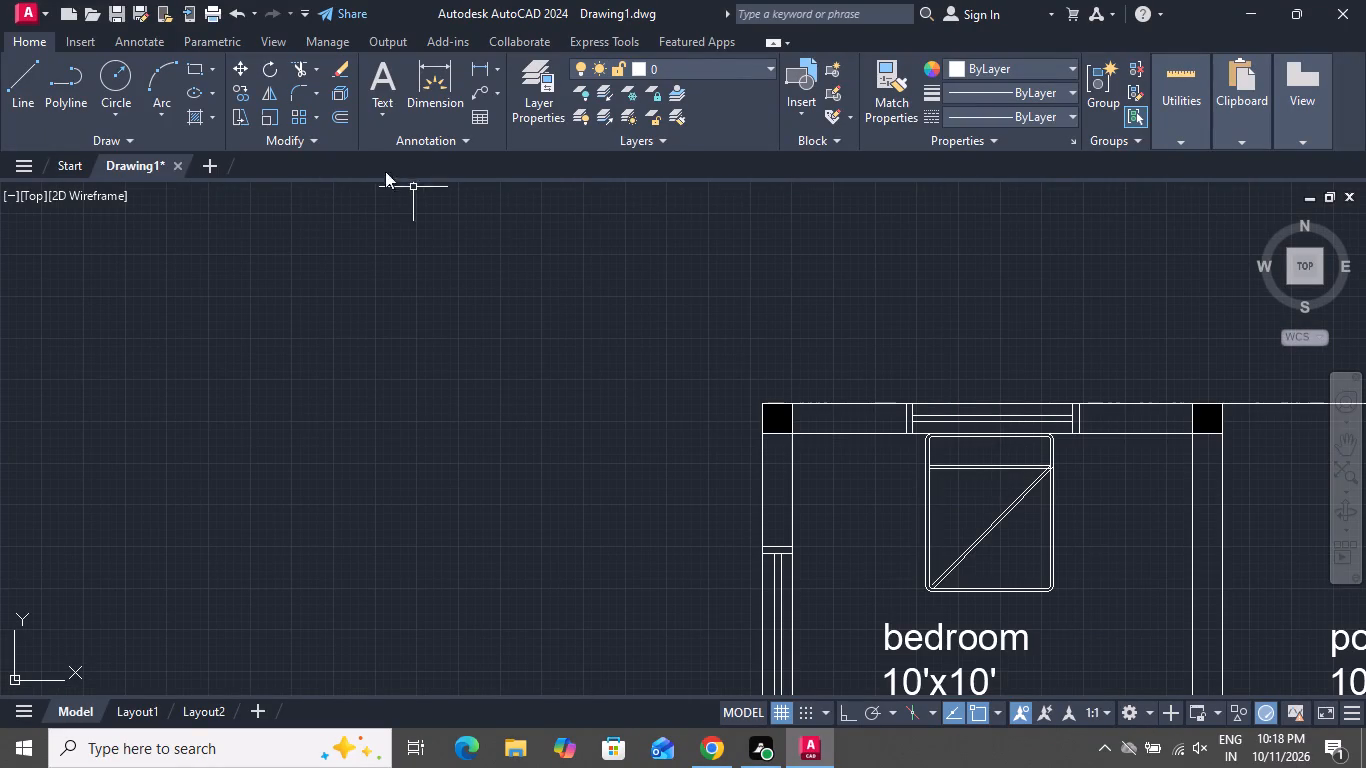
click(301, 67)
scroll(1049, 462, up, 6)
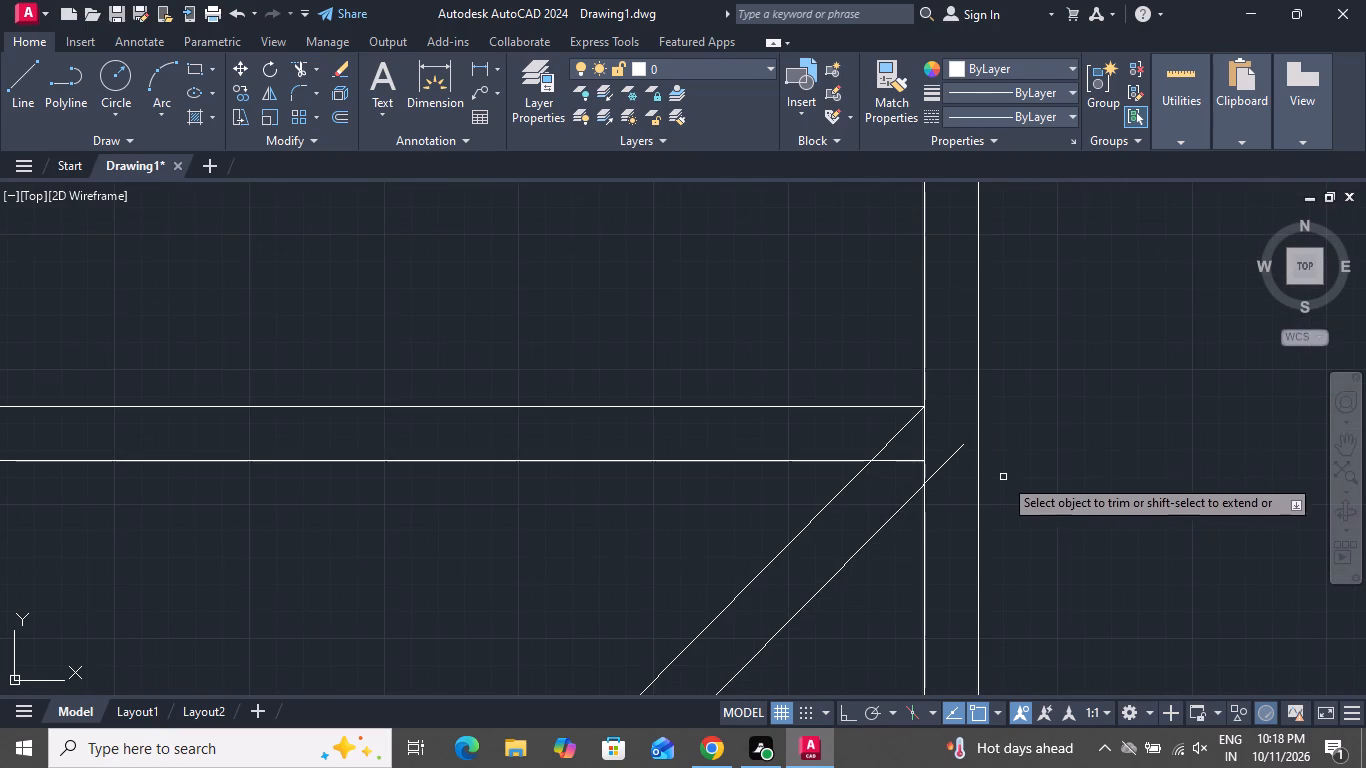
click(948, 459)
click(891, 459)
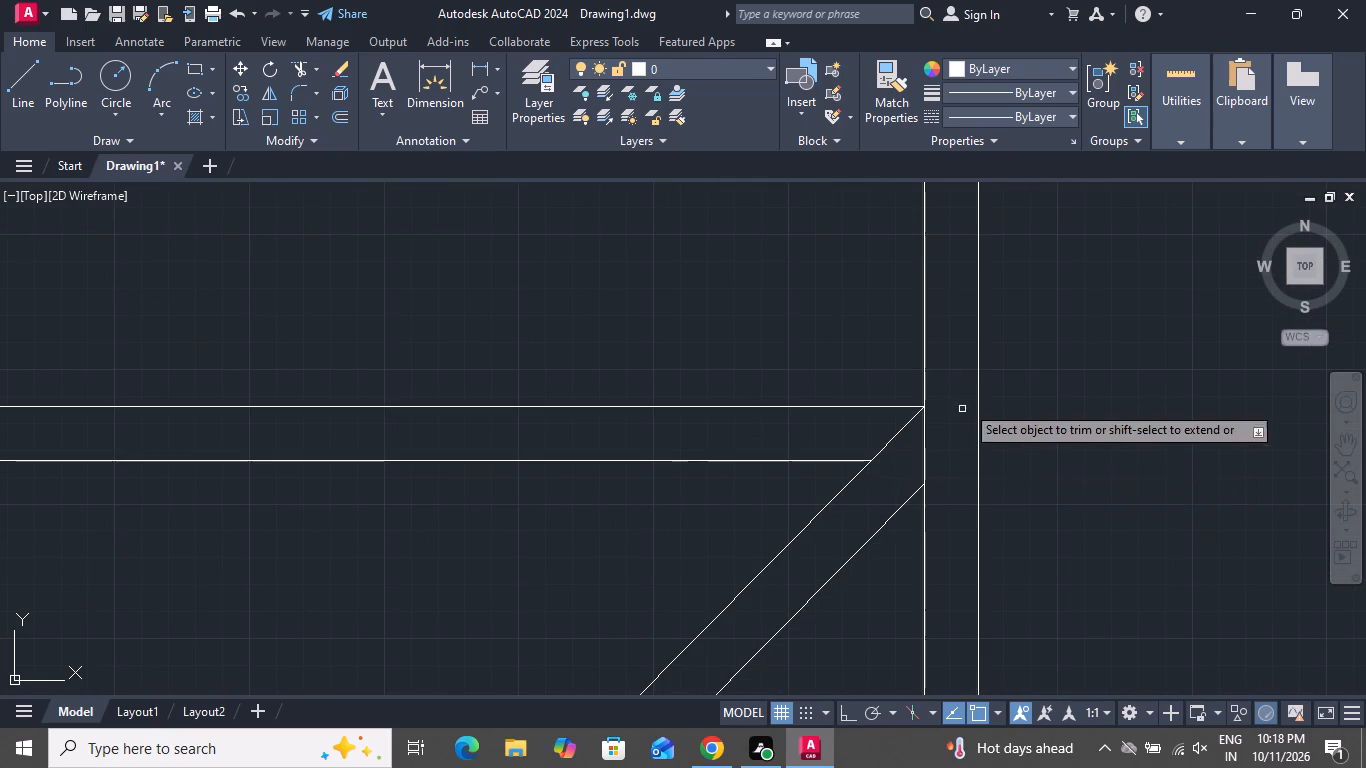
Trim the piece of the inner bed rectangle's left edge between the two horizontal lines.
scroll(986, 378, down, 1)
scroll(987, 377, up, 1)
scroll(994, 382, down, 5)
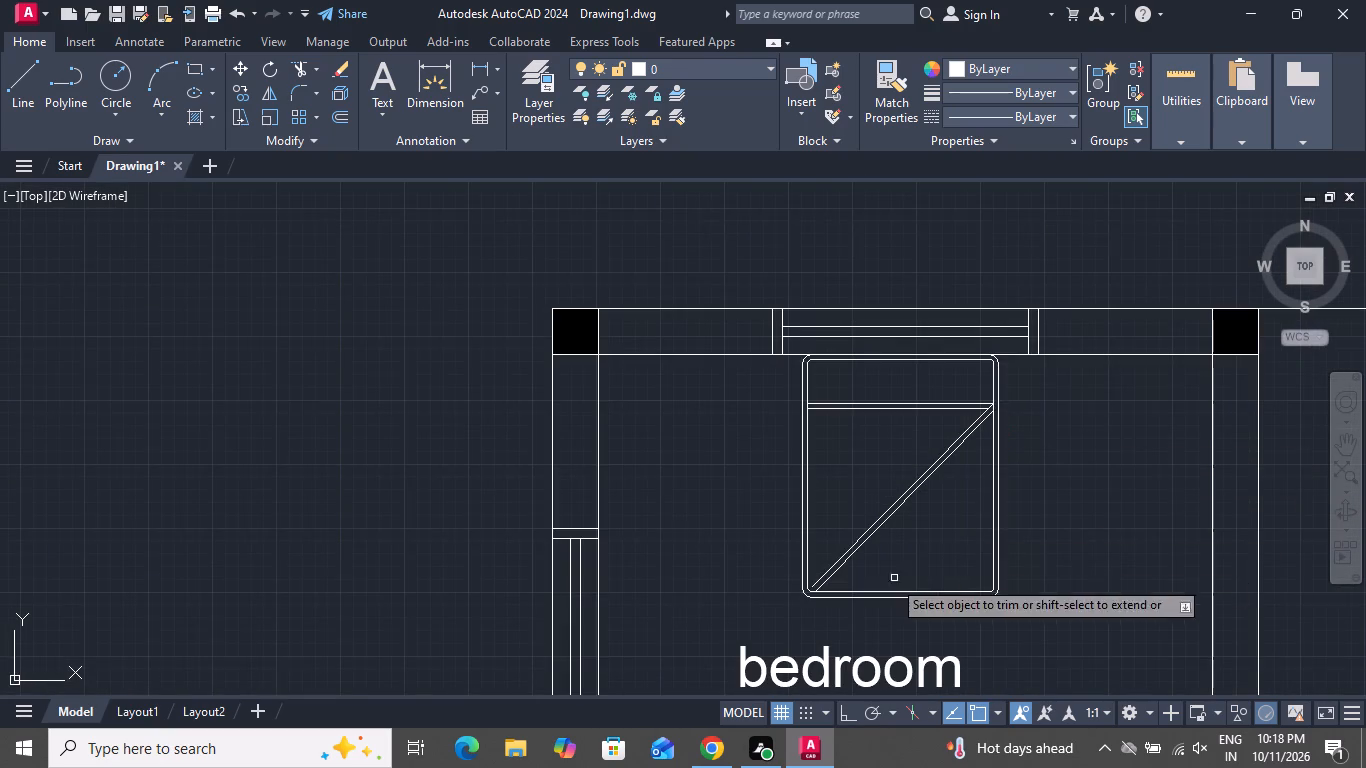
scroll(805, 592, up, 2)
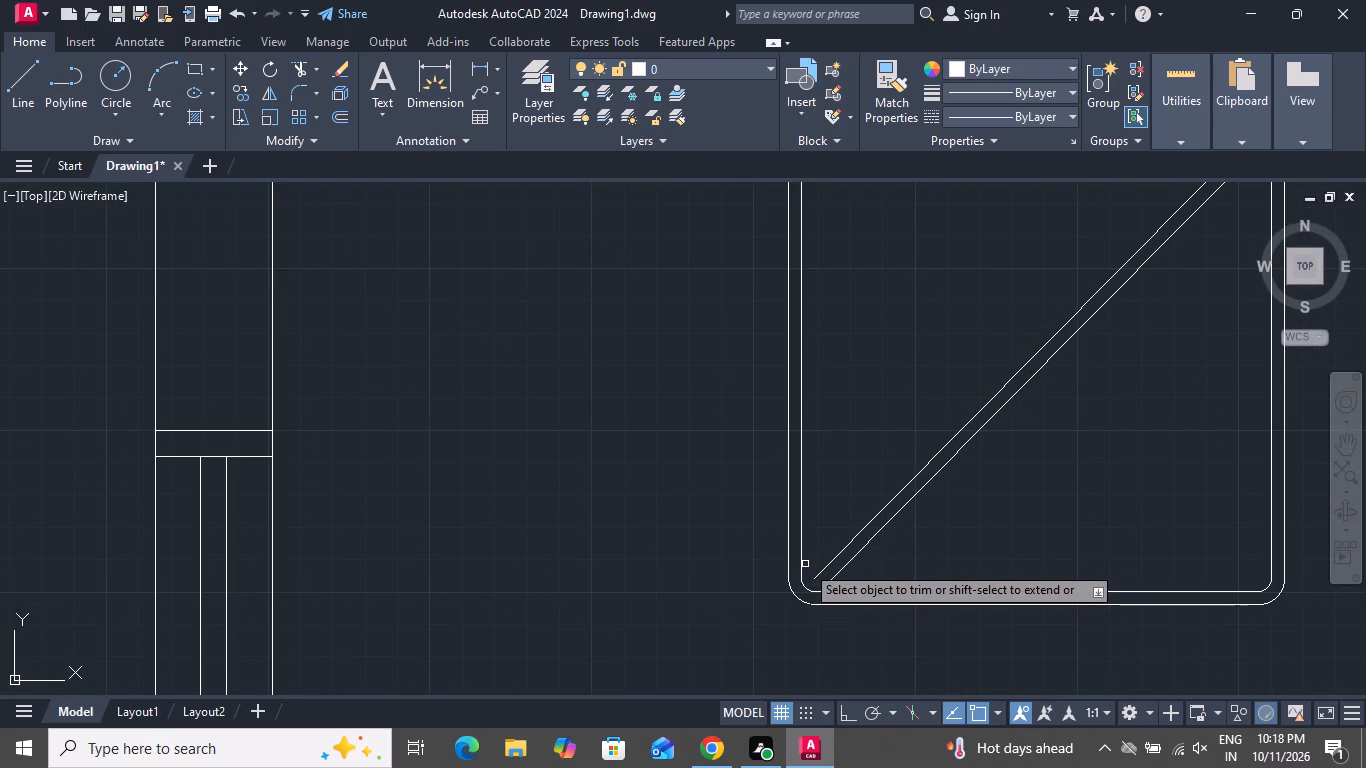
scroll(794, 552, down, 2)
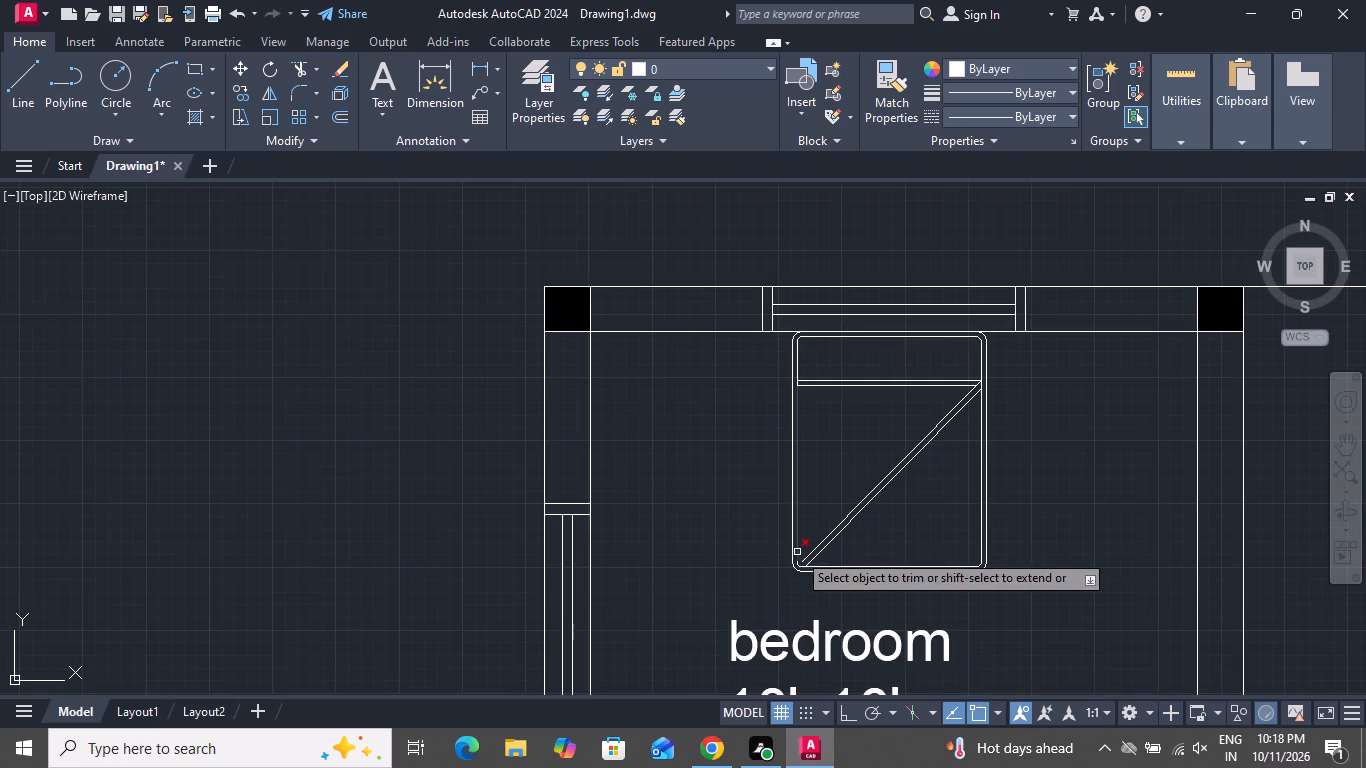
scroll(828, 362, up, 4)
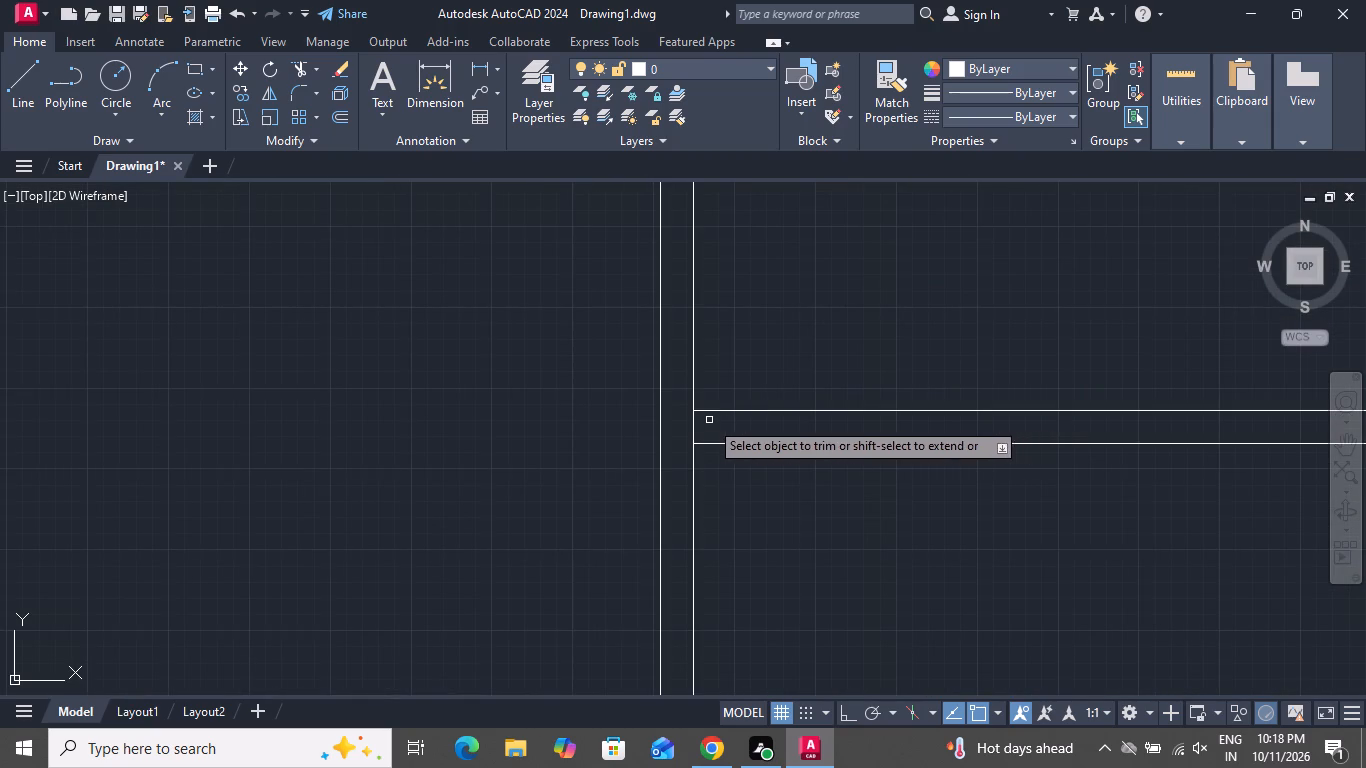
click(688, 428)
click(707, 428)
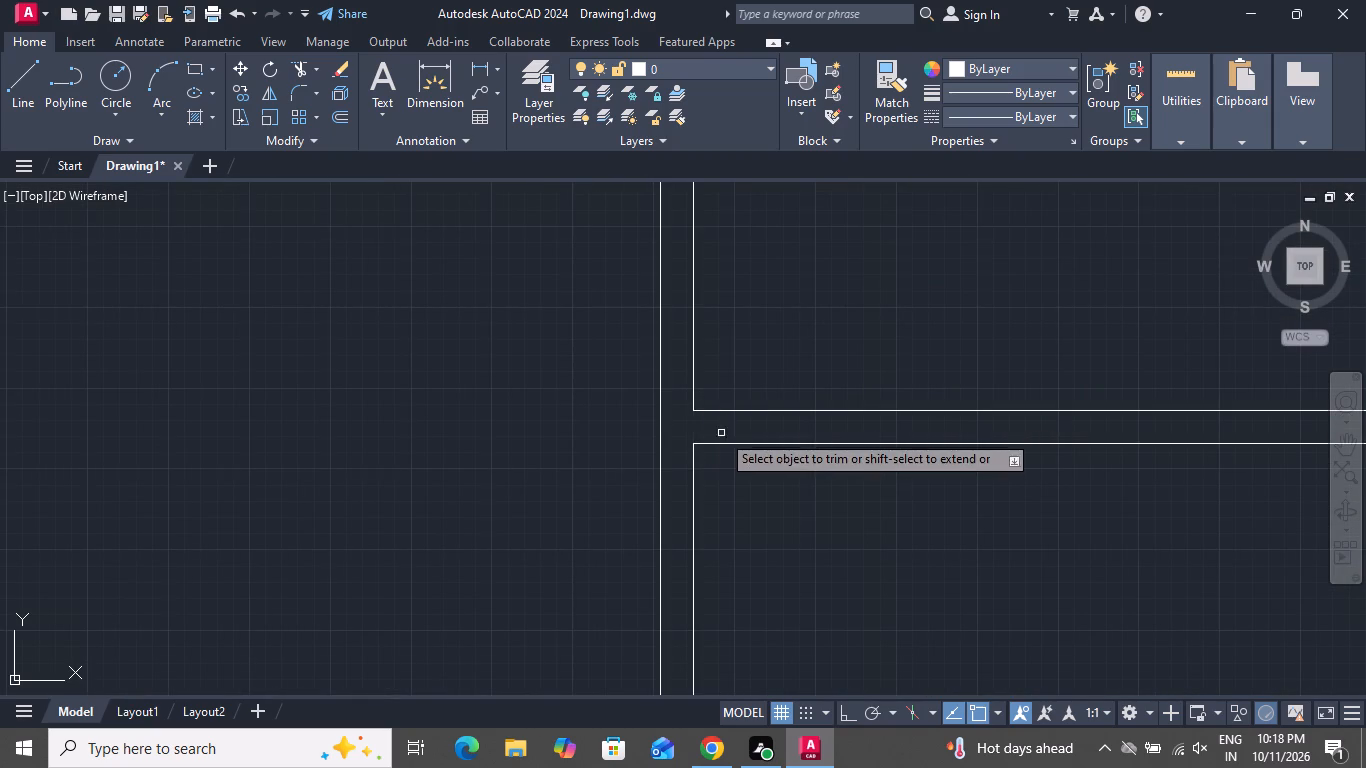
scroll(708, 465, down, 3)
scroll(987, 468, up, 4)
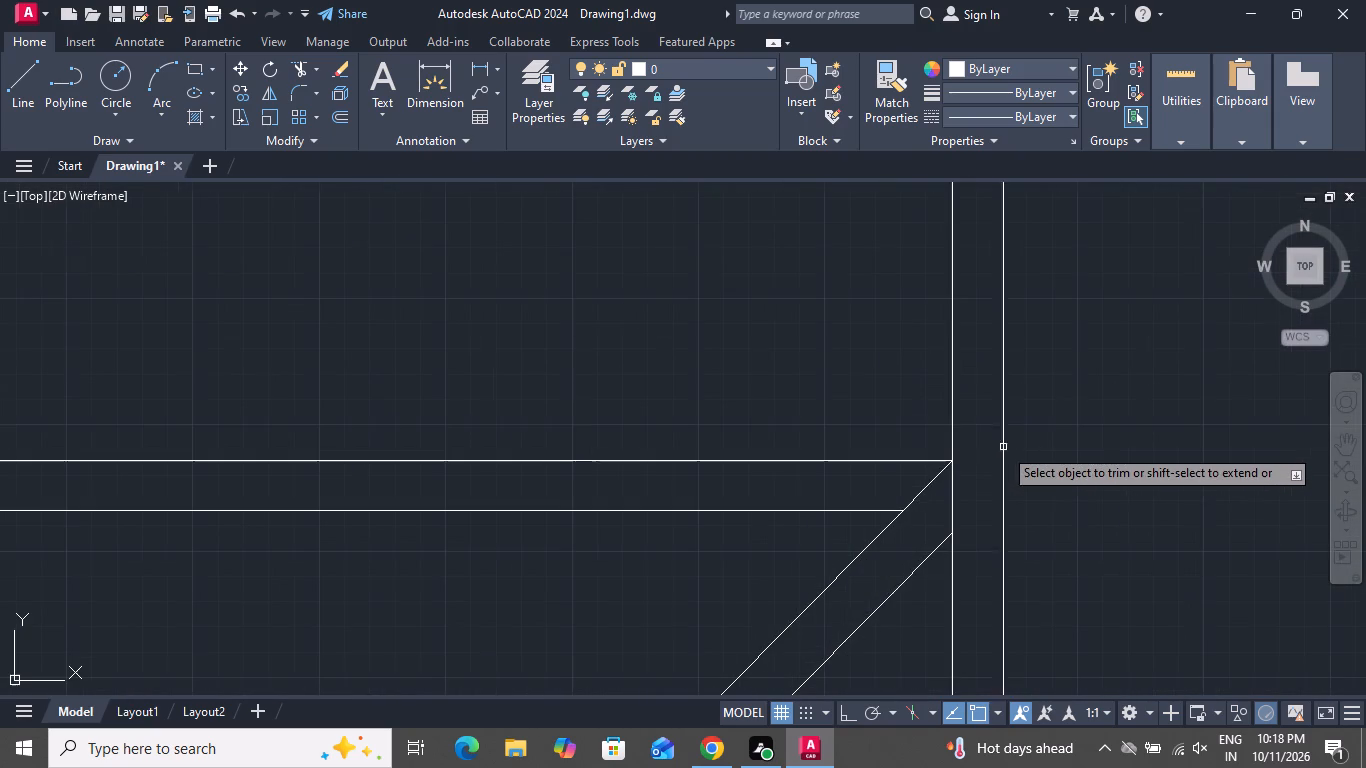
scroll(969, 474, down, 2)
right_click(1067, 441)
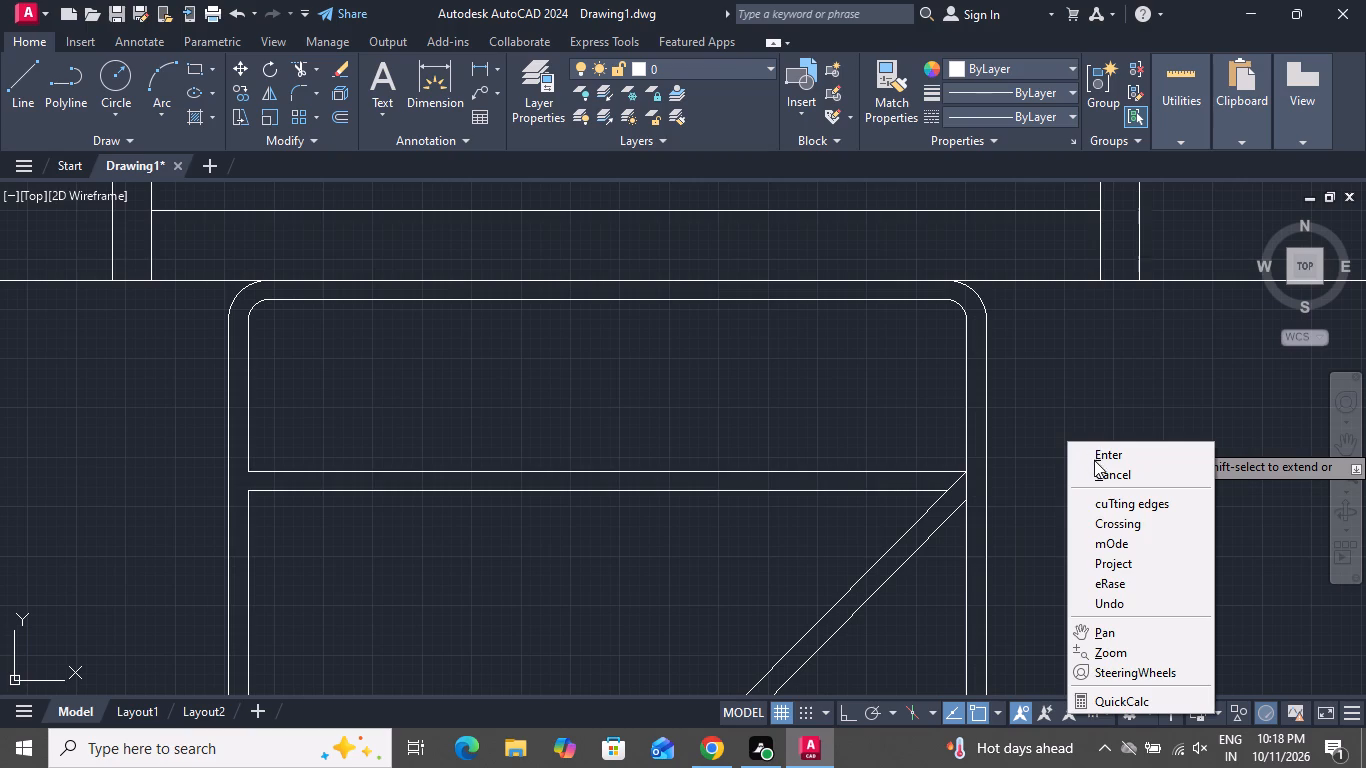
click(1097, 467)
Draw a rounded-corner pillow rectangle about 9" by 5" at the left end of the bed's window-side strip.
click(202, 68)
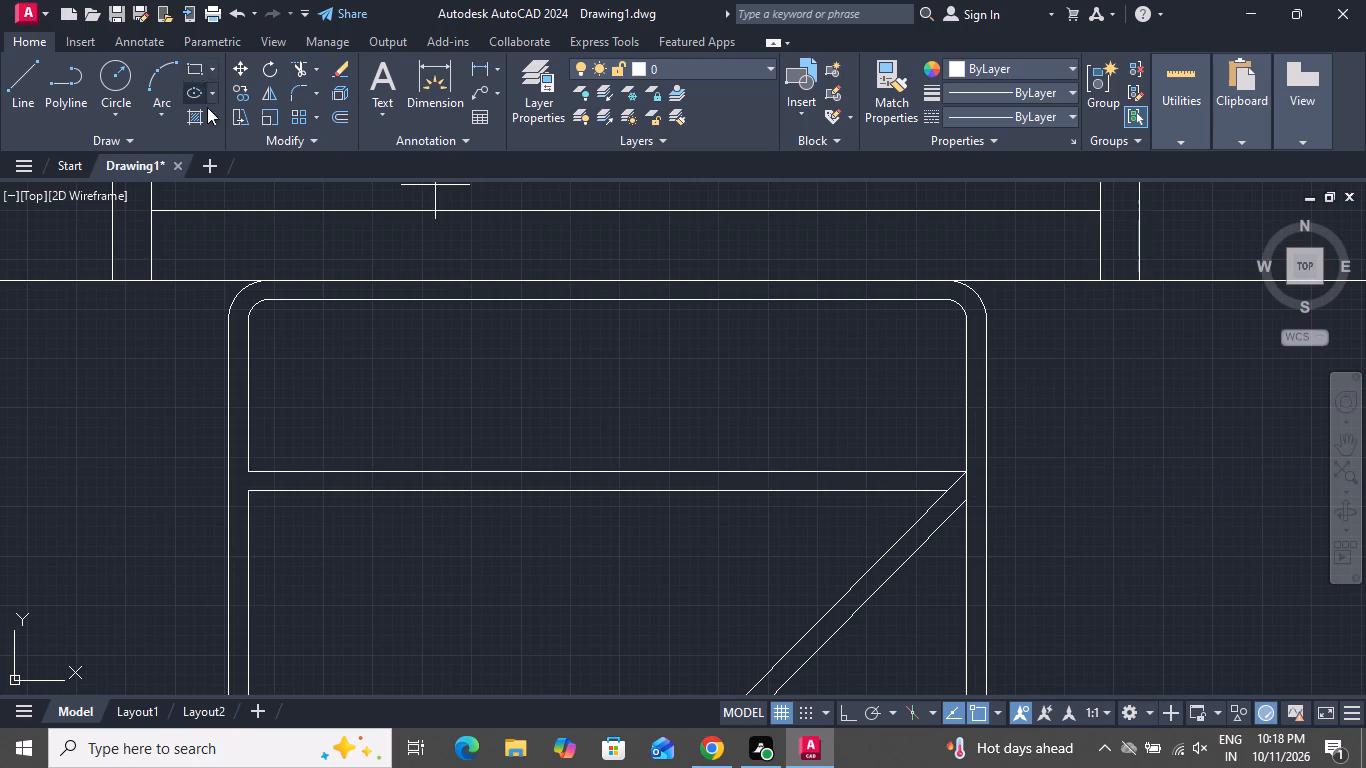
click(328, 341)
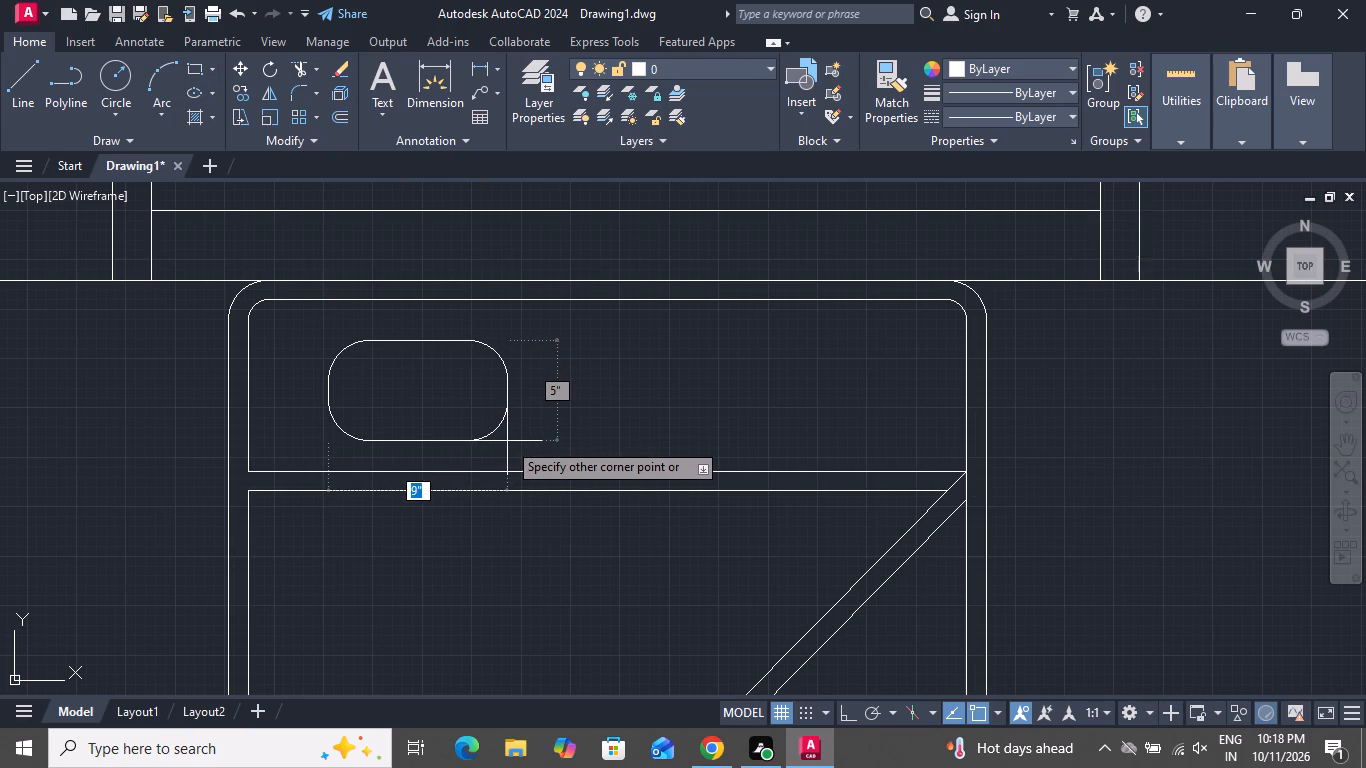
click(508, 441)
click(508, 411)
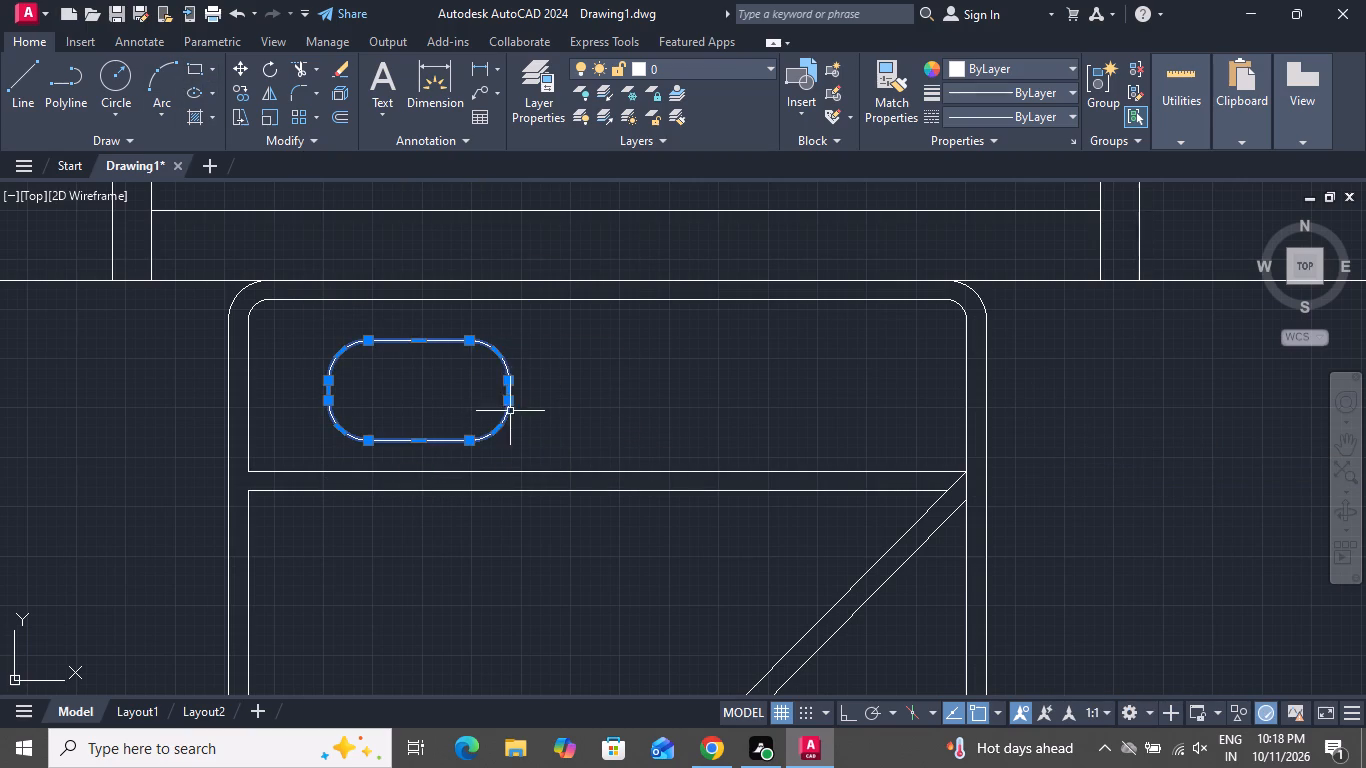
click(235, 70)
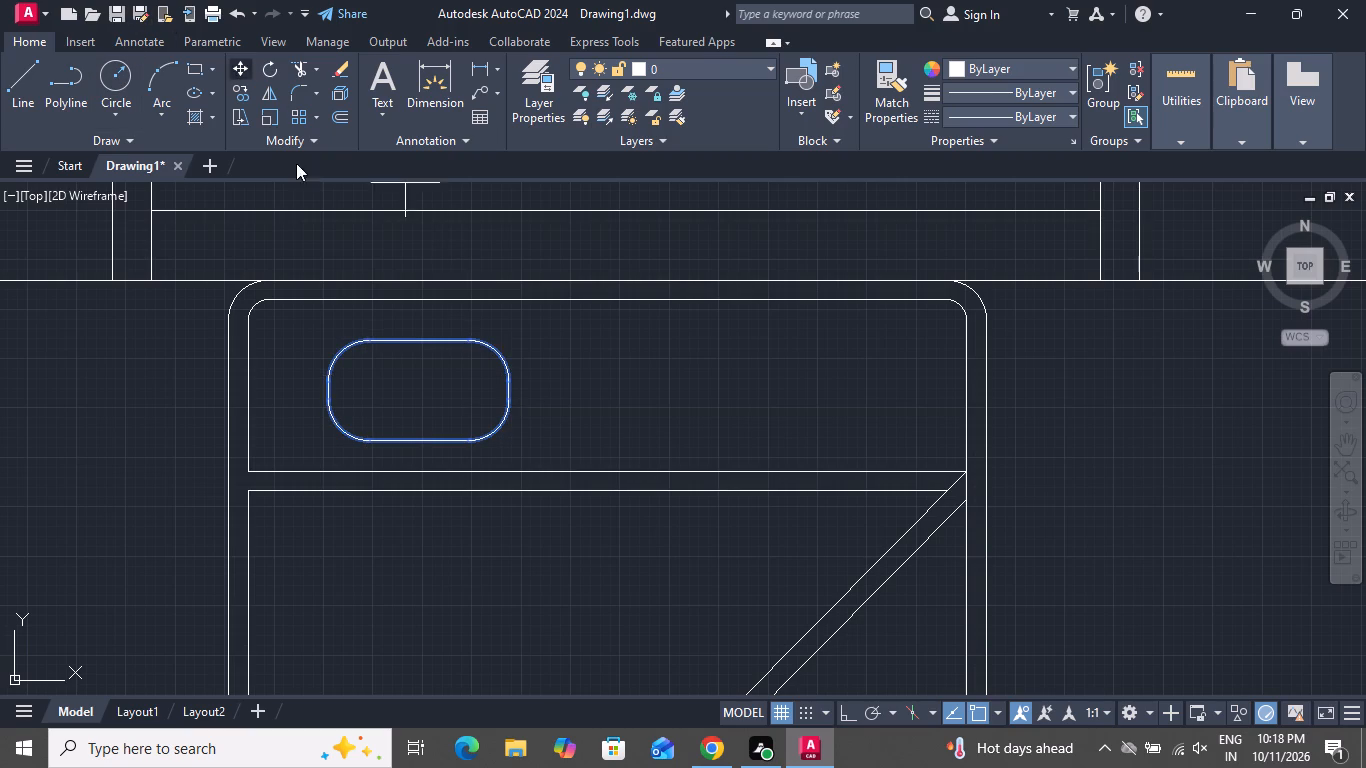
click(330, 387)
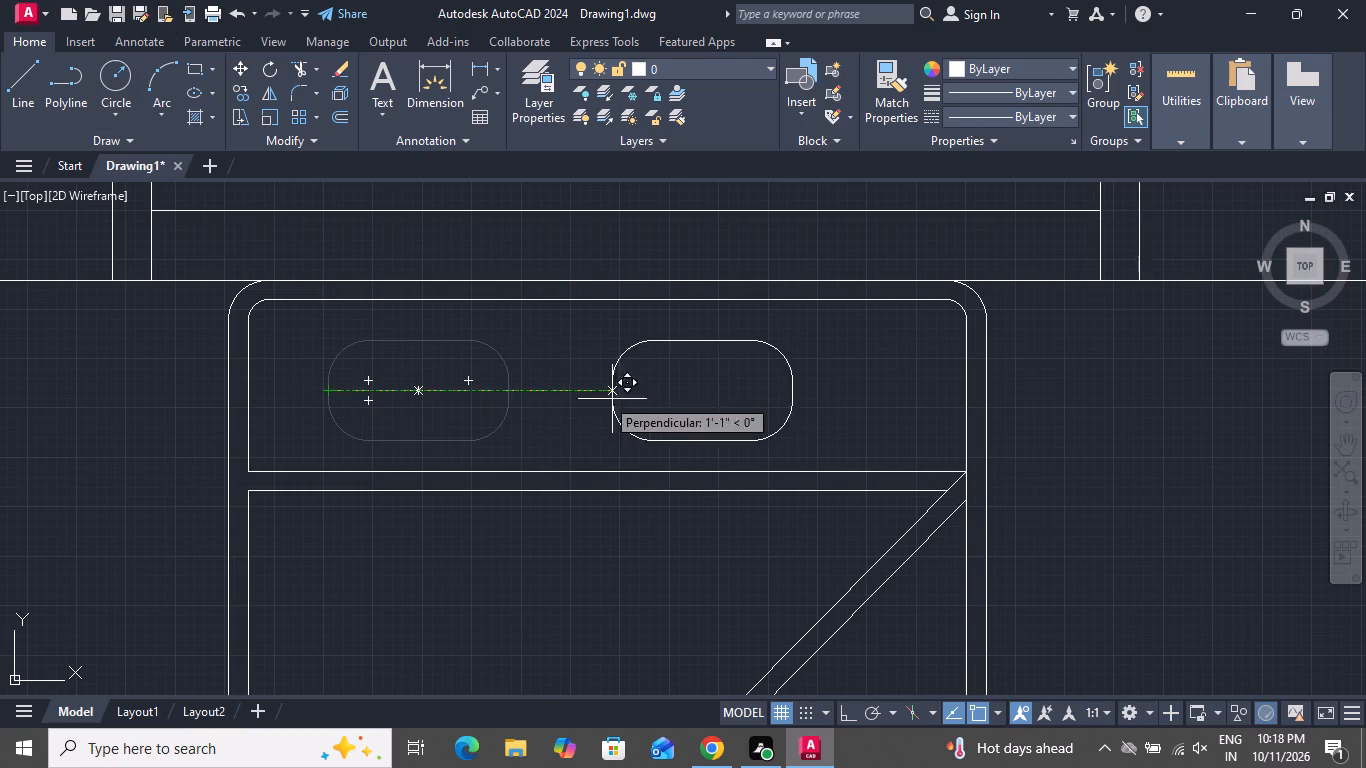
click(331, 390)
Copy the pillow 1'-5" horizontally to the right side of the bed's window-side strip.
drag(547, 346, 524, 353)
click(308, 418)
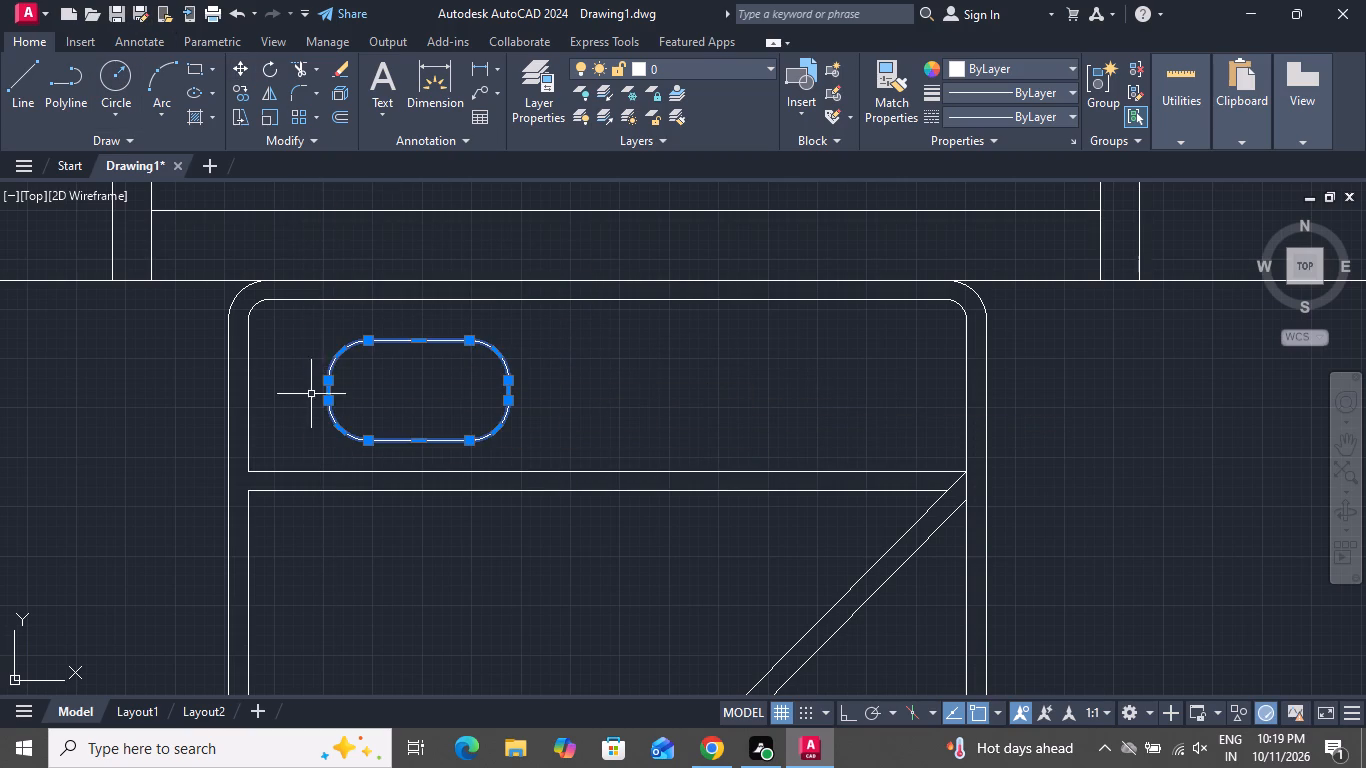
click(241, 93)
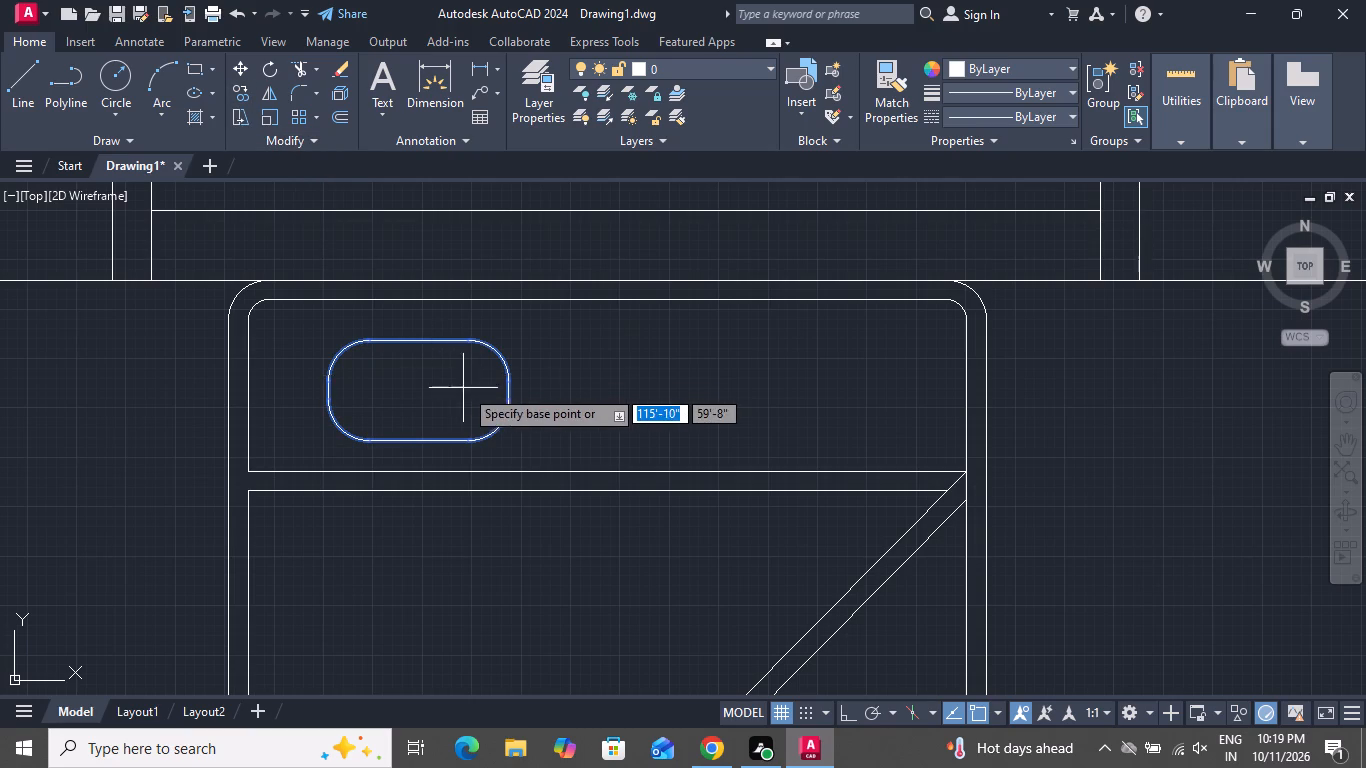
click(505, 386)
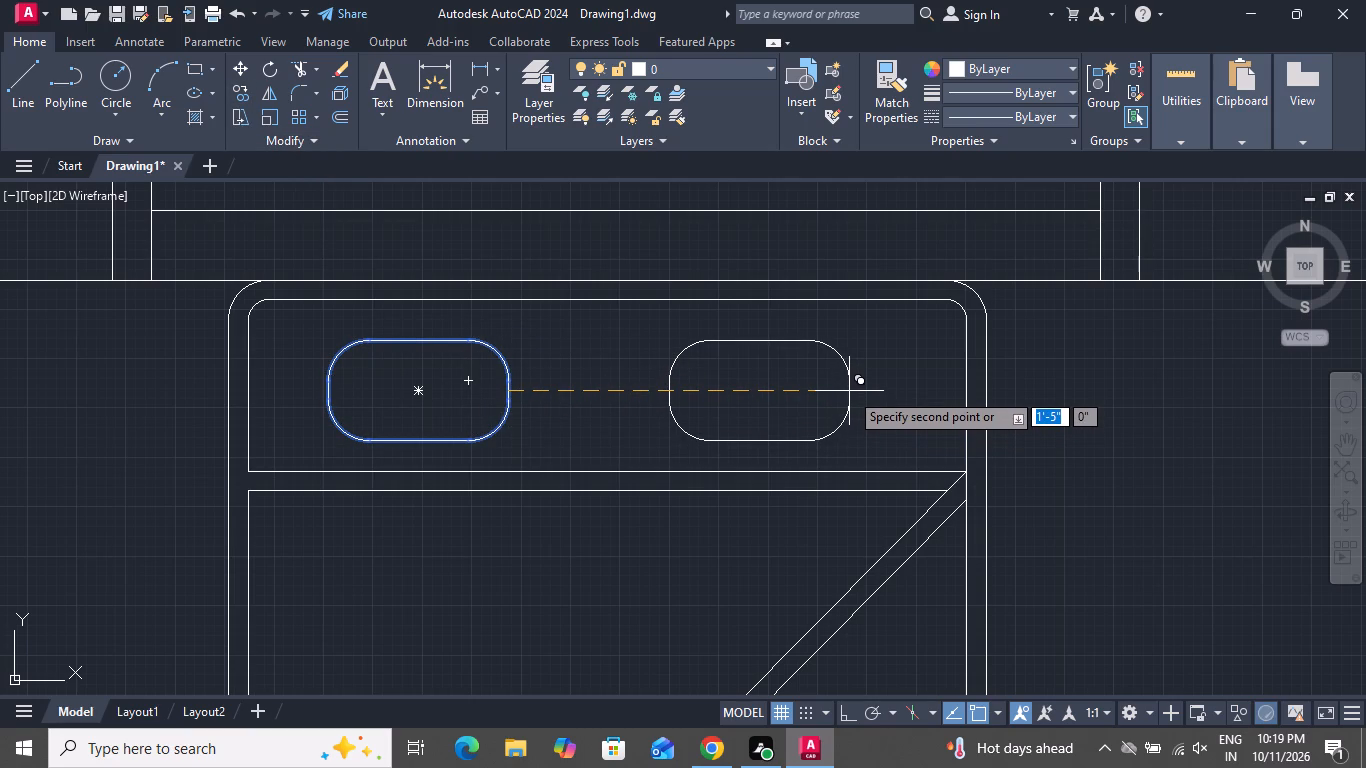
click(849, 391)
scroll(661, 574, down, 3)
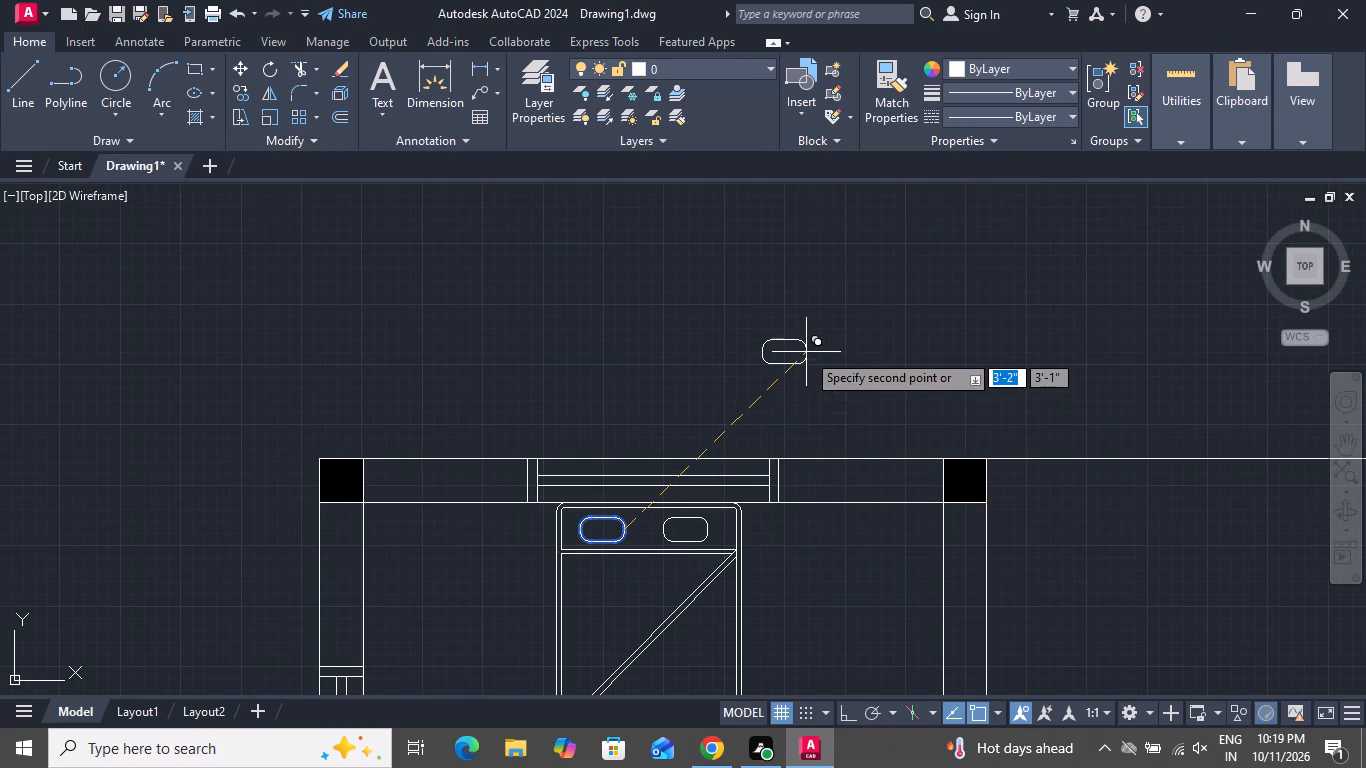
right_click(806, 352)
click(816, 381)
Set a new fillet radius for the Rectangle command by picking two points in the empty area west of the house.
scroll(773, 374, down, 1)
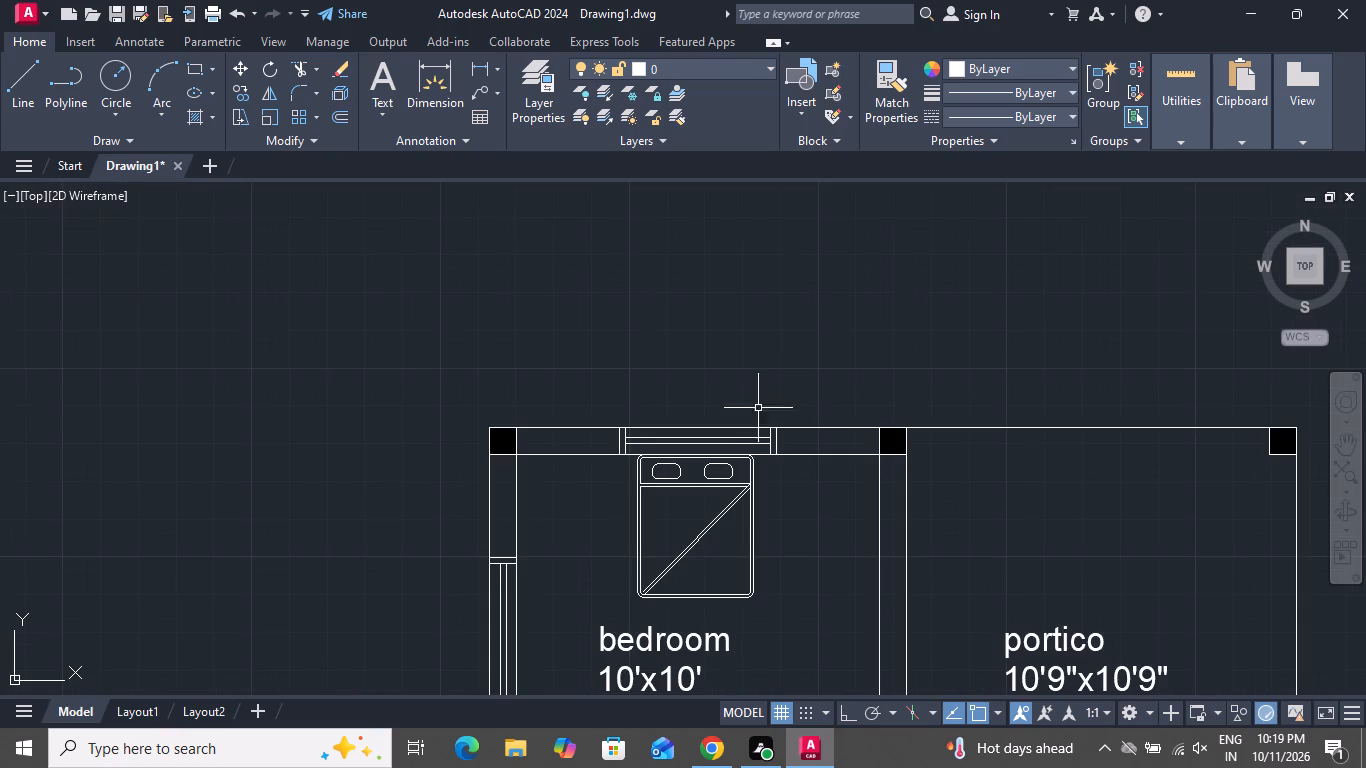
scroll(662, 607, up, 2)
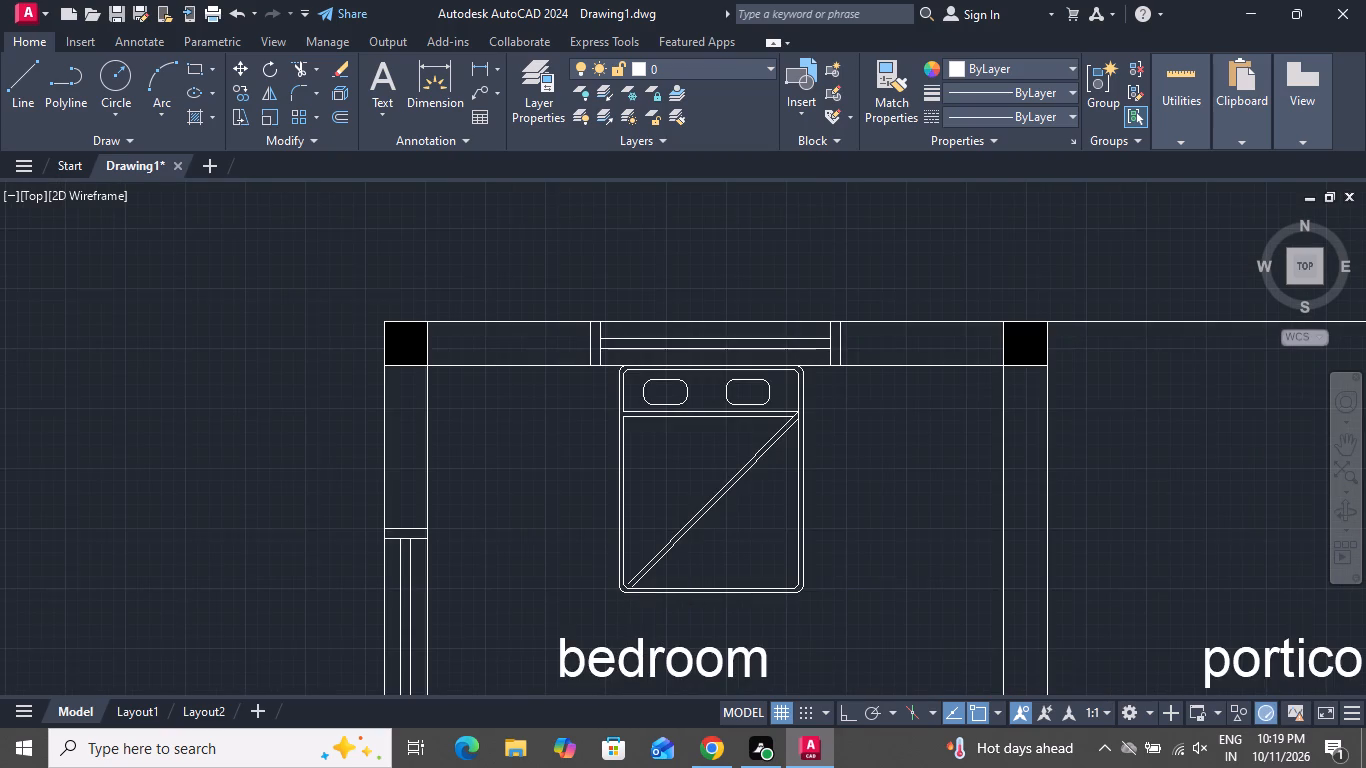
scroll(639, 575, up, 1)
scroll(639, 569, down, 2)
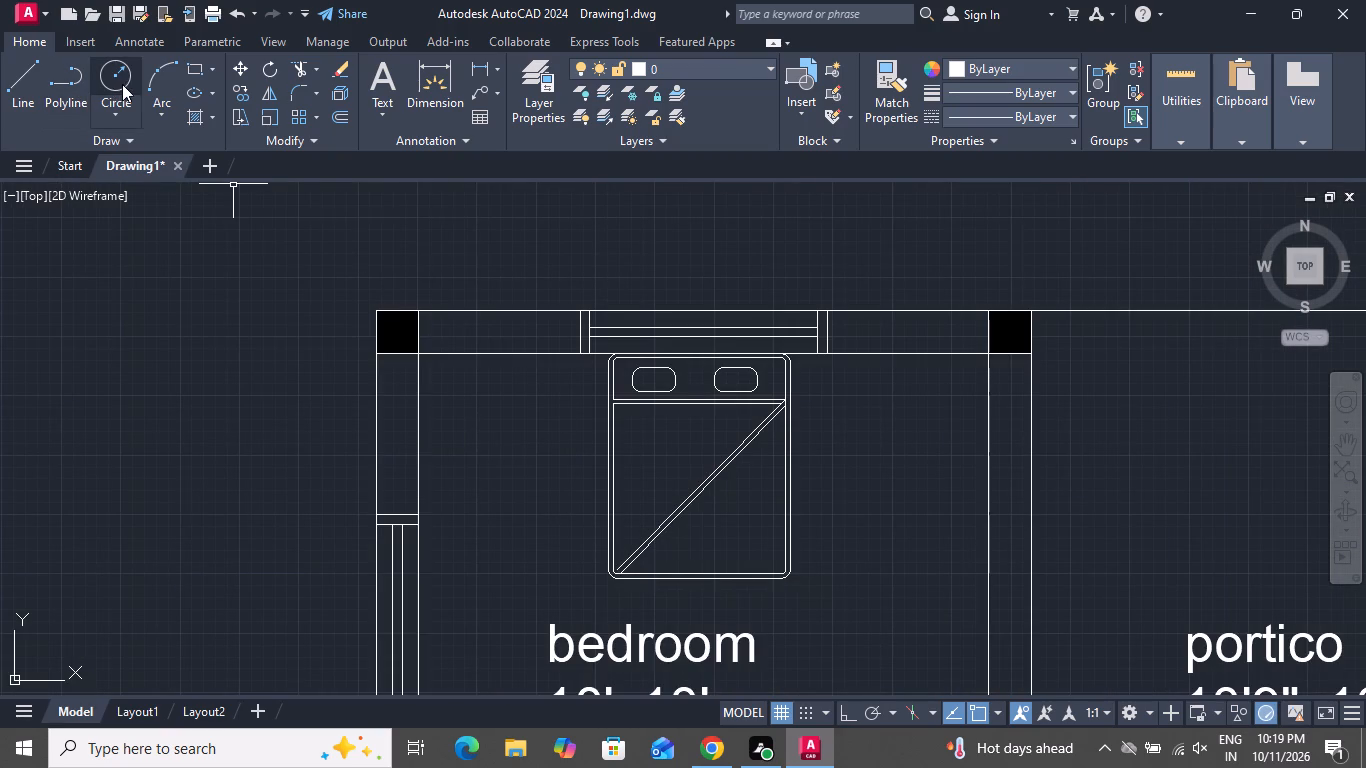
key(r)
key(e)
key(c)
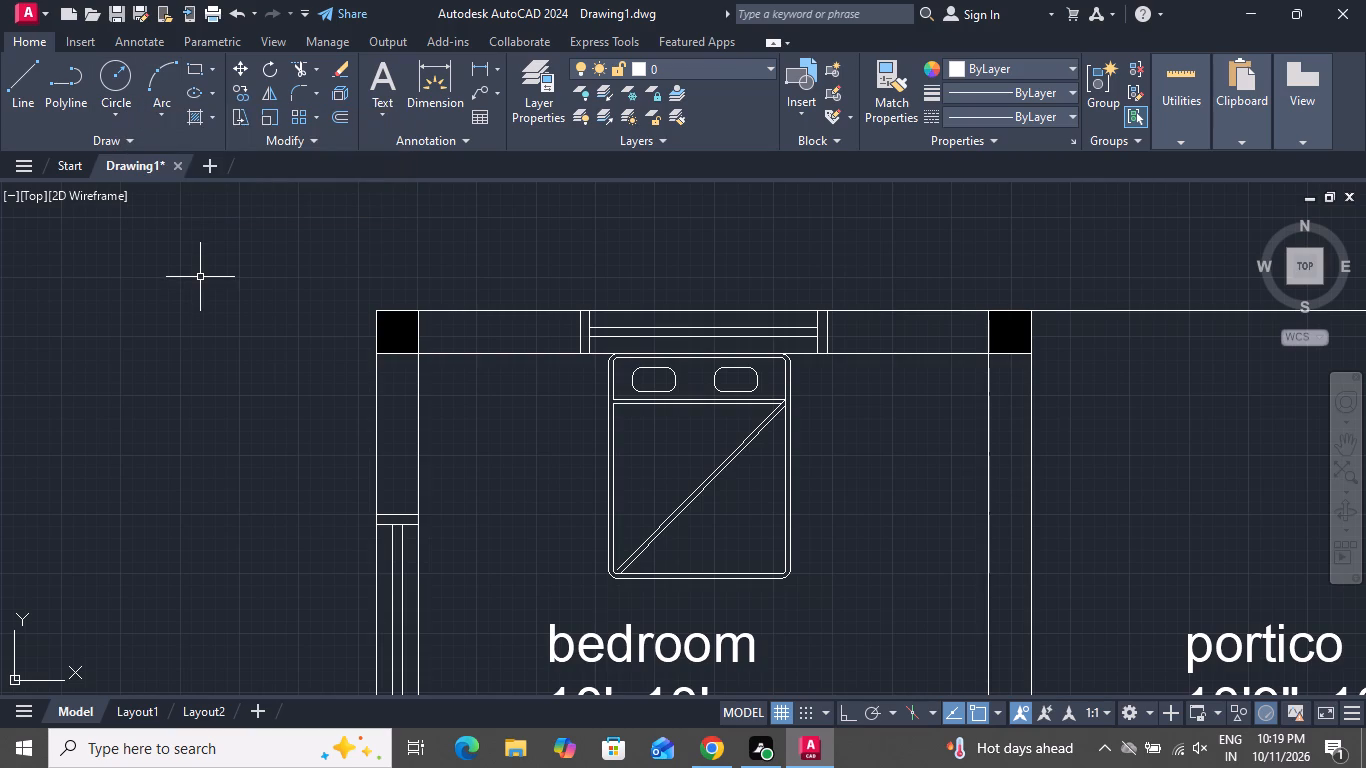
key(space)
text(f)
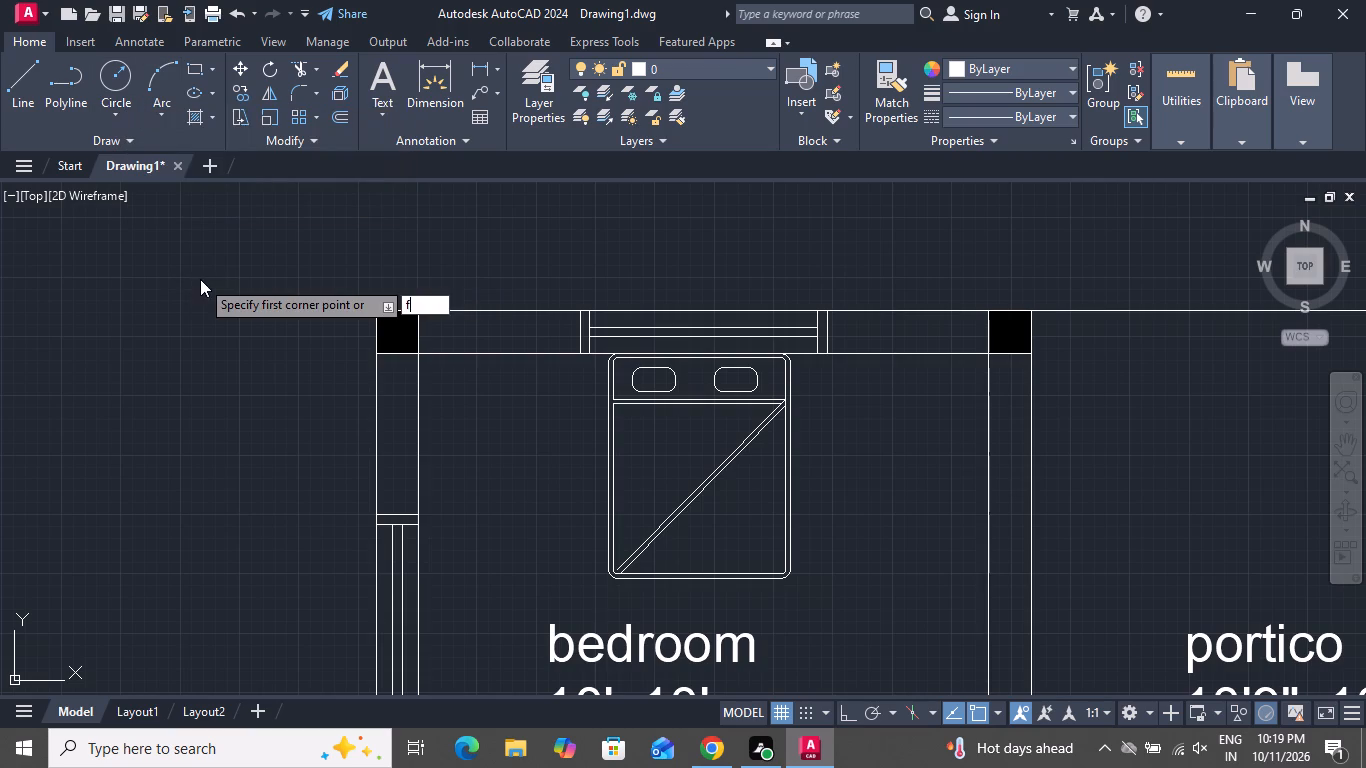
key(space)
key(o)
key(space)
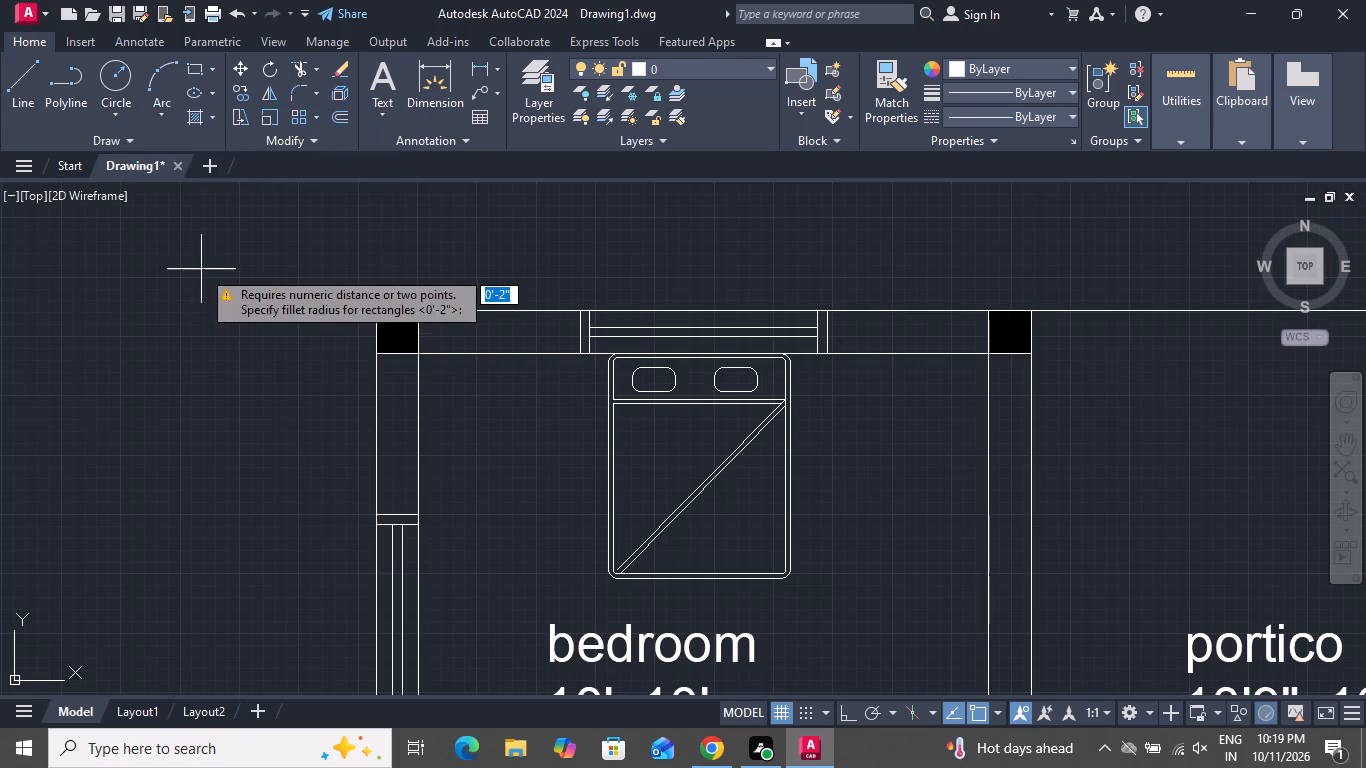
click(156, 305)
click(242, 529)
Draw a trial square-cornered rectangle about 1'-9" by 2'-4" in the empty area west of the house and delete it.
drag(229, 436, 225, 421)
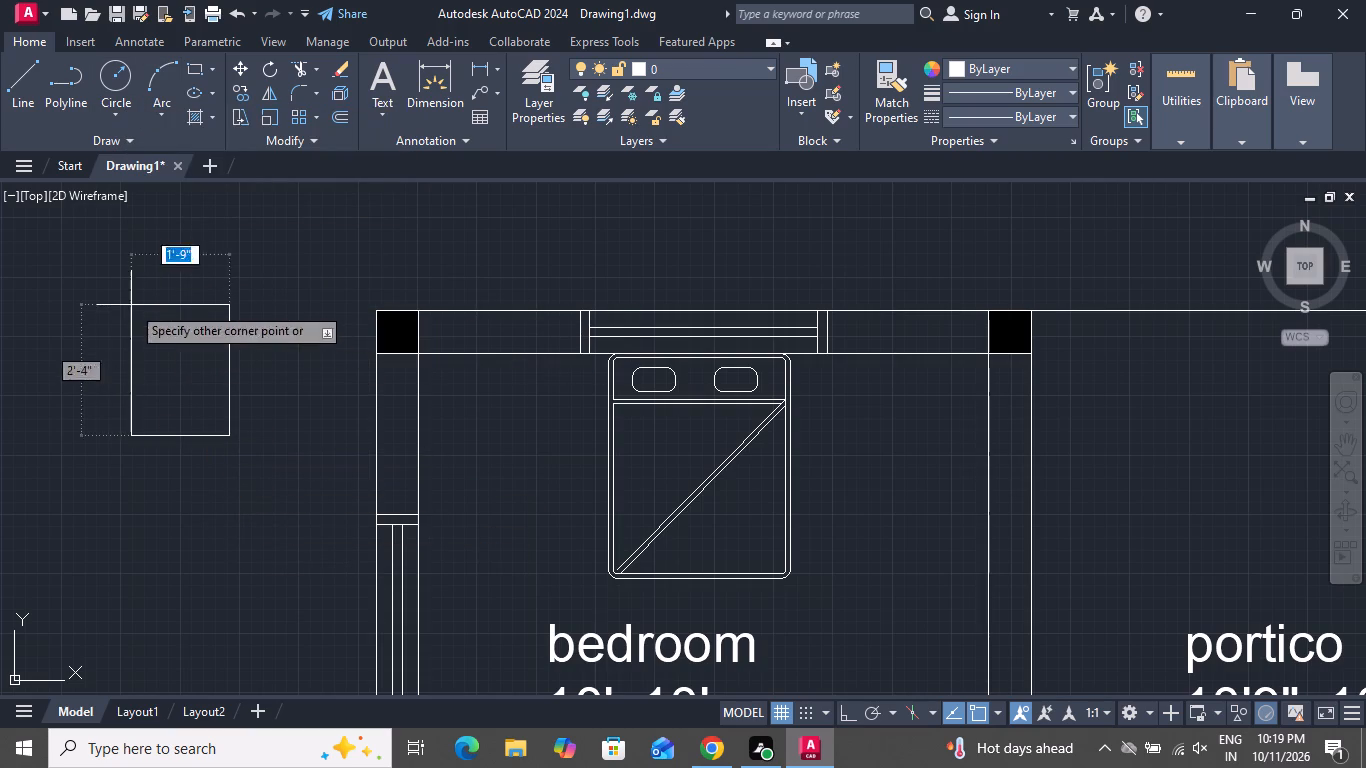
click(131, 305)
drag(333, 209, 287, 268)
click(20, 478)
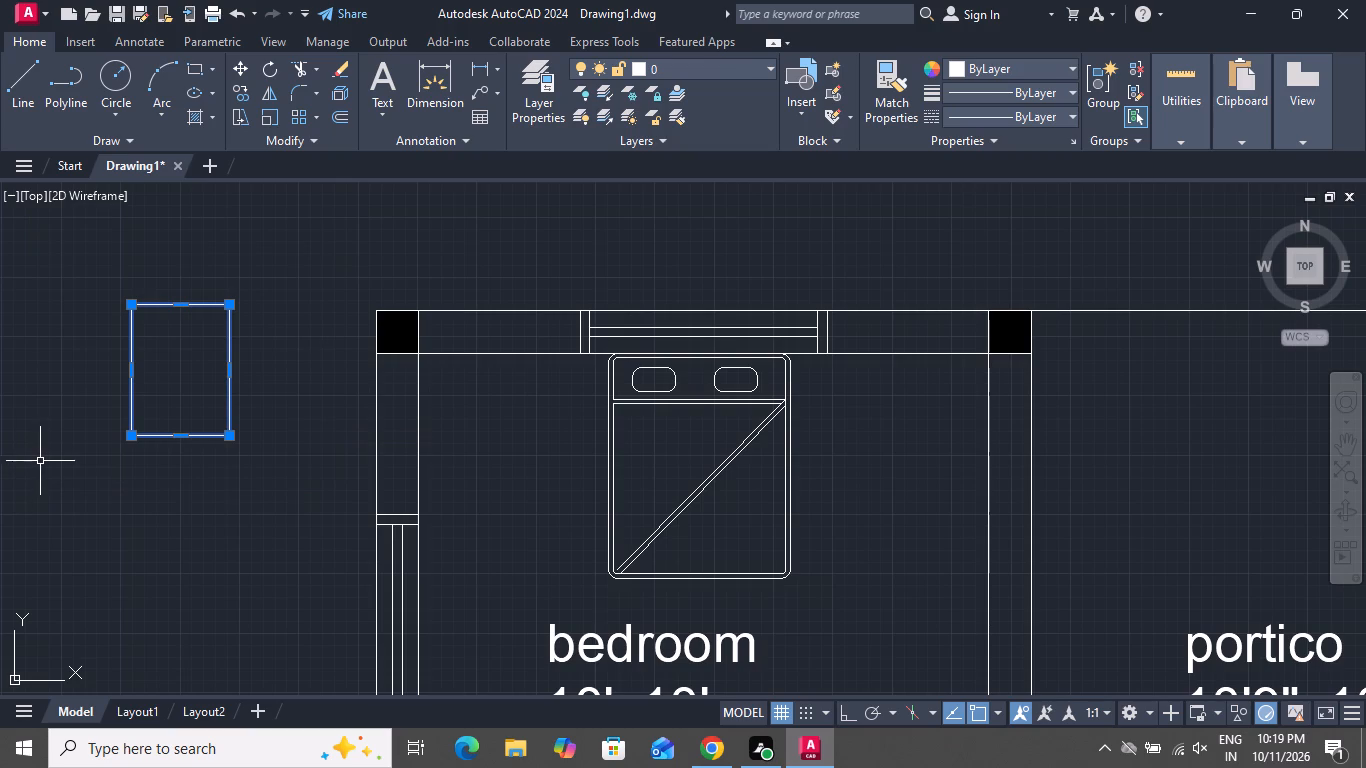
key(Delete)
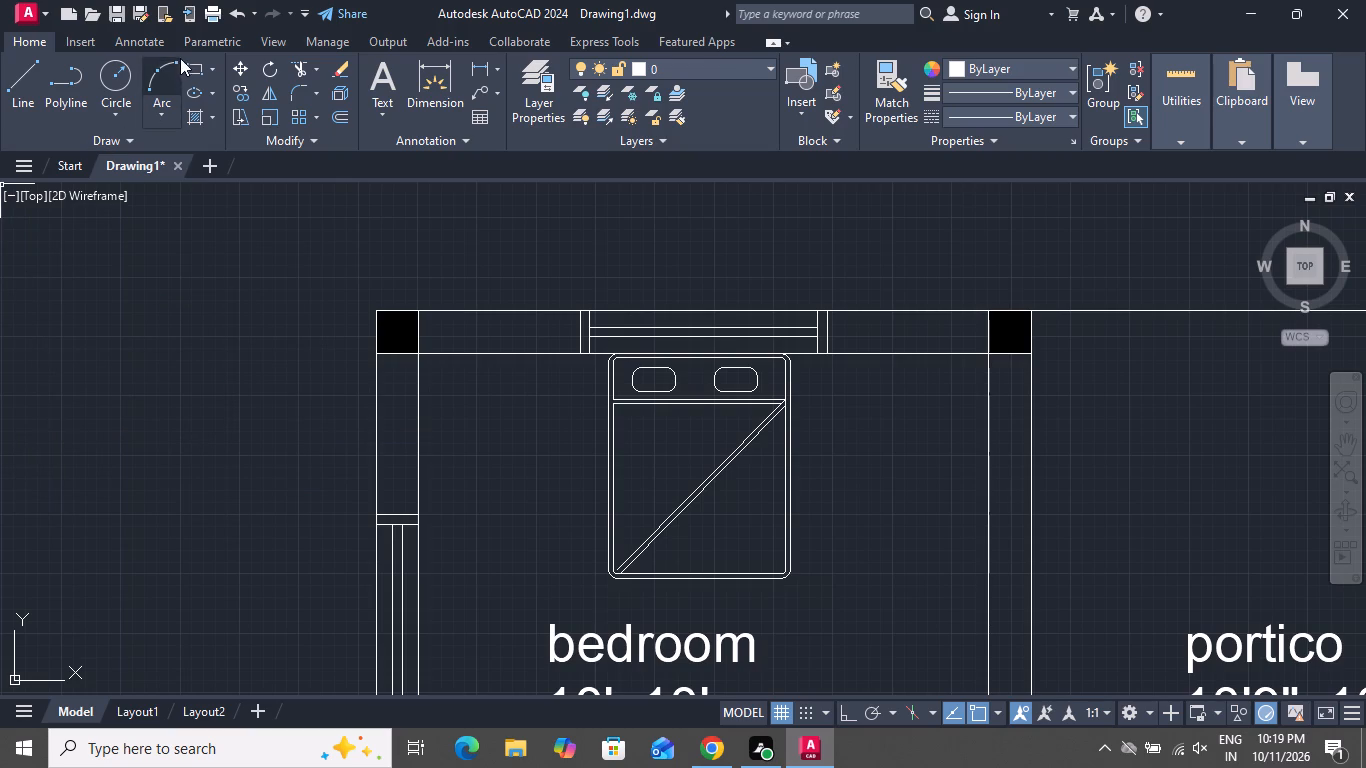
Draw a small square-cornered bedside table on the west side of the bed, just below the window wall.
click(199, 82)
click(195, 65)
scroll(542, 405, up, 1)
click(526, 341)
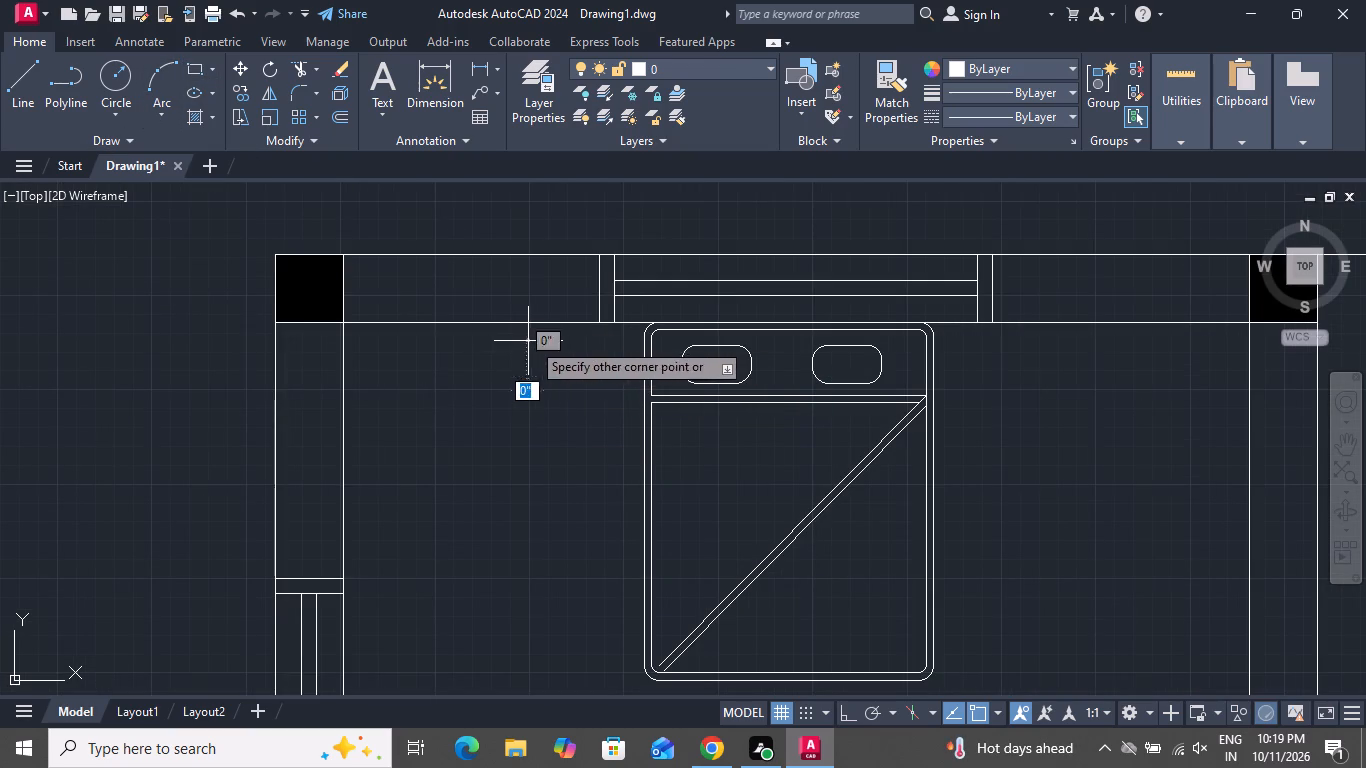
click(602, 416)
Copy the bedside table square about 4'-11" across to the opposite side of the bed.
click(612, 351)
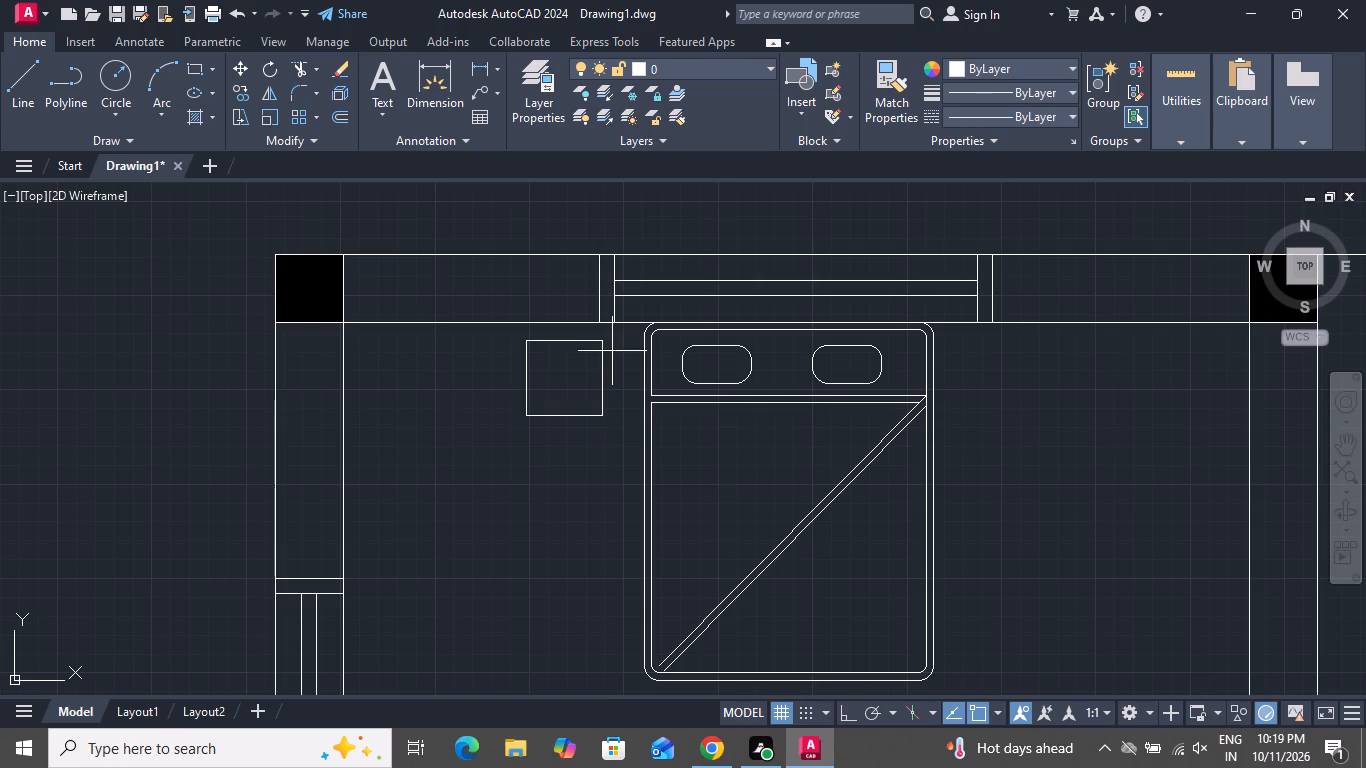
click(511, 441)
click(250, 91)
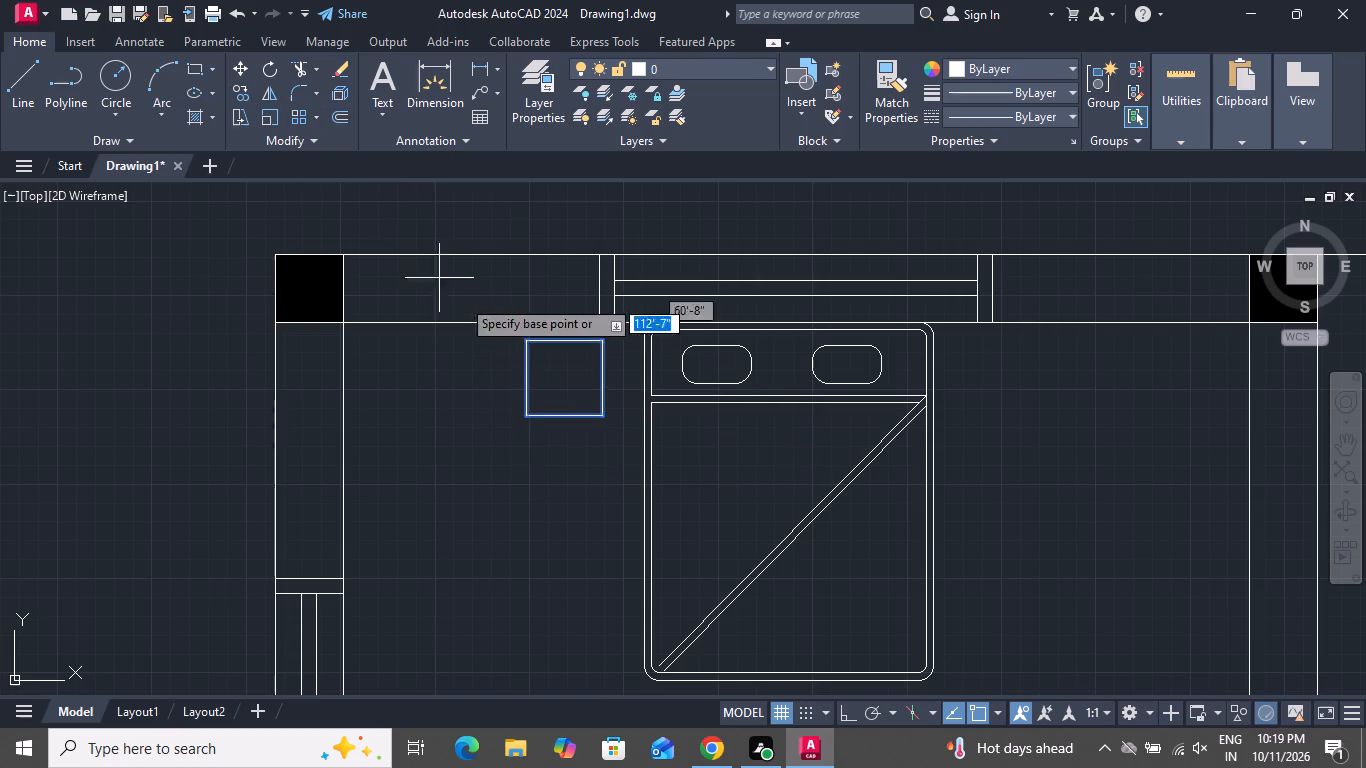
click(564, 381)
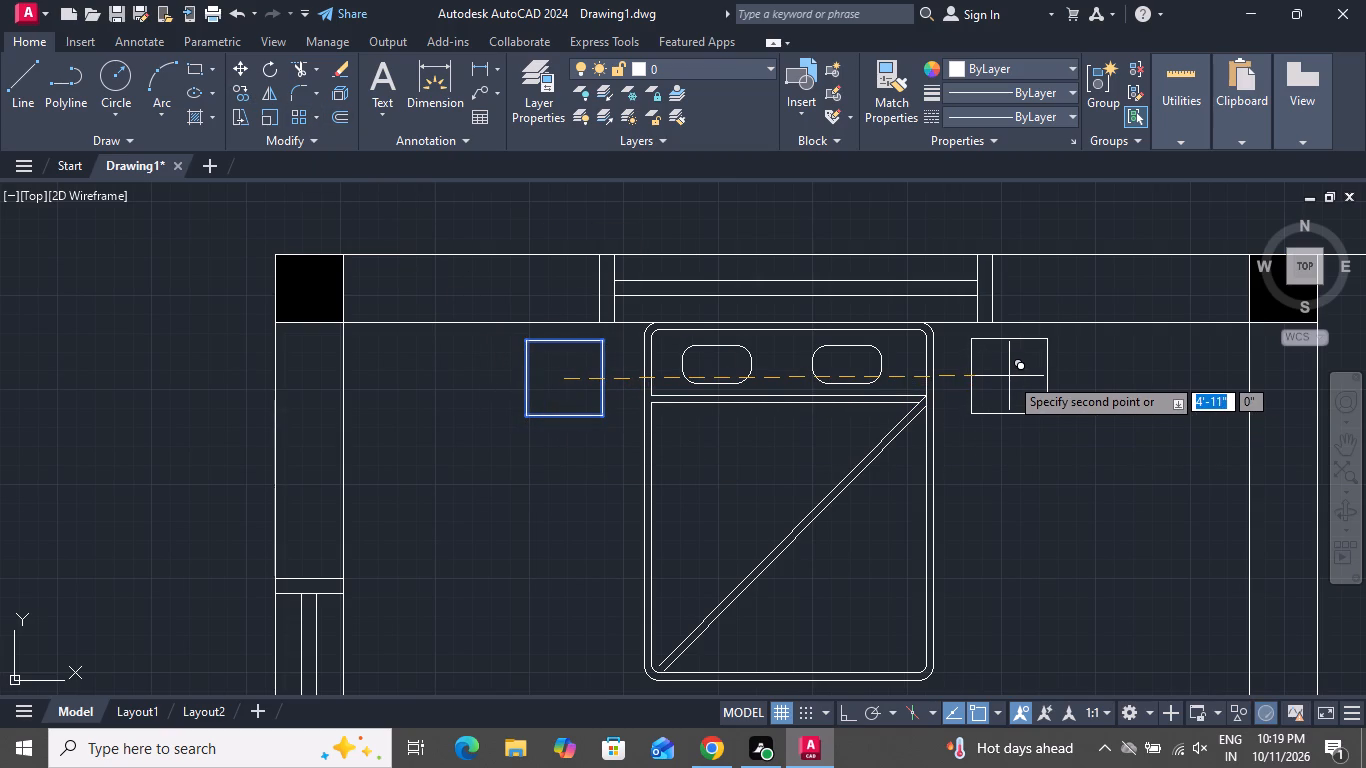
click(1010, 376)
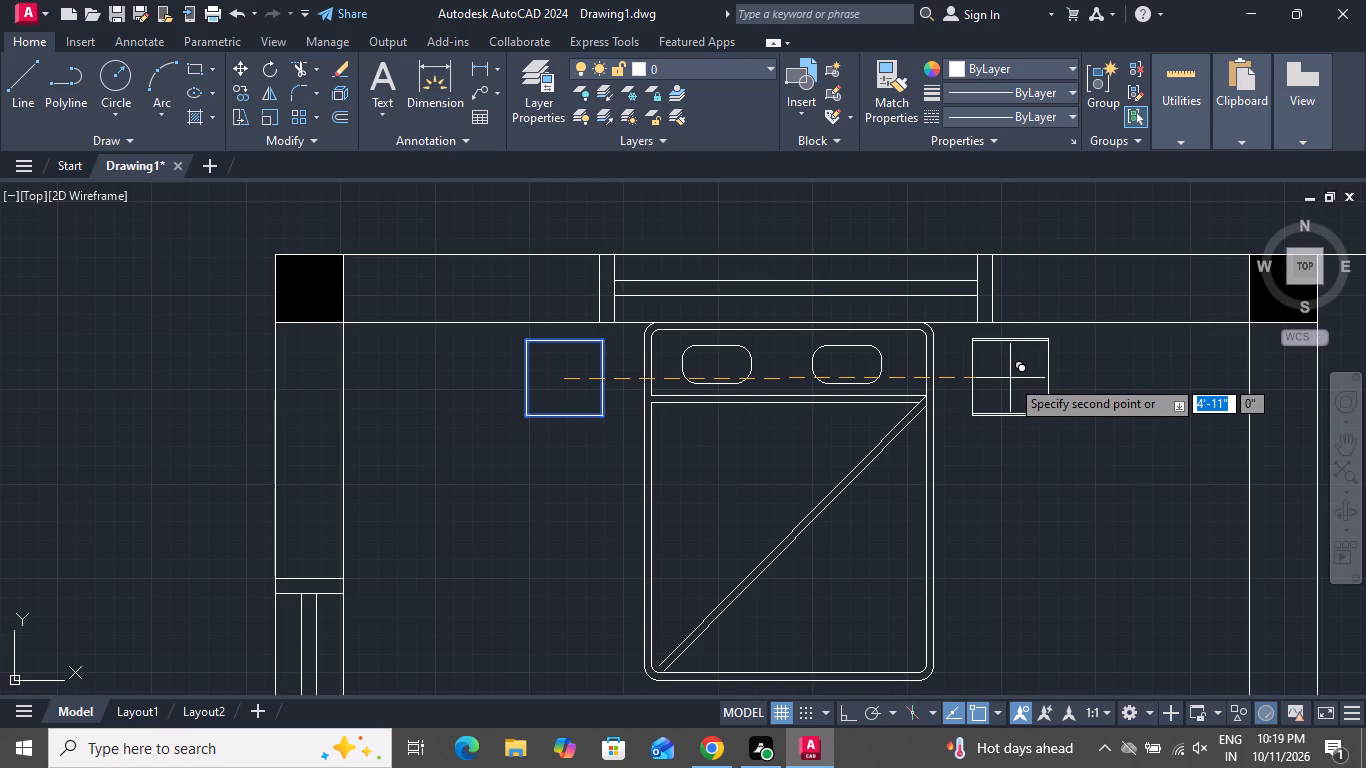
scroll(1010, 378, up, 1)
right_click(1010, 378)
click(1023, 408)
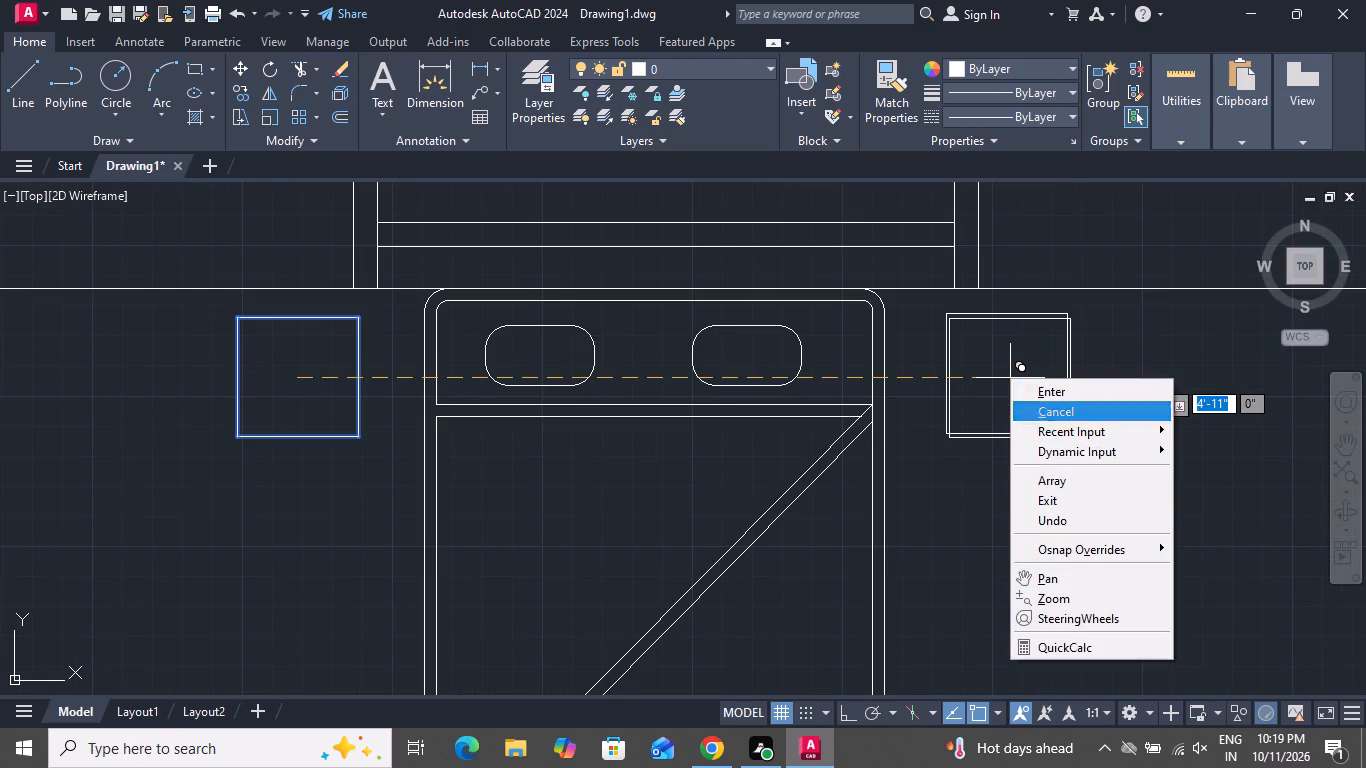
Draw a lamp circle of about 3" radius at the centre of the west bedside table.
scroll(897, 422, down, 2)
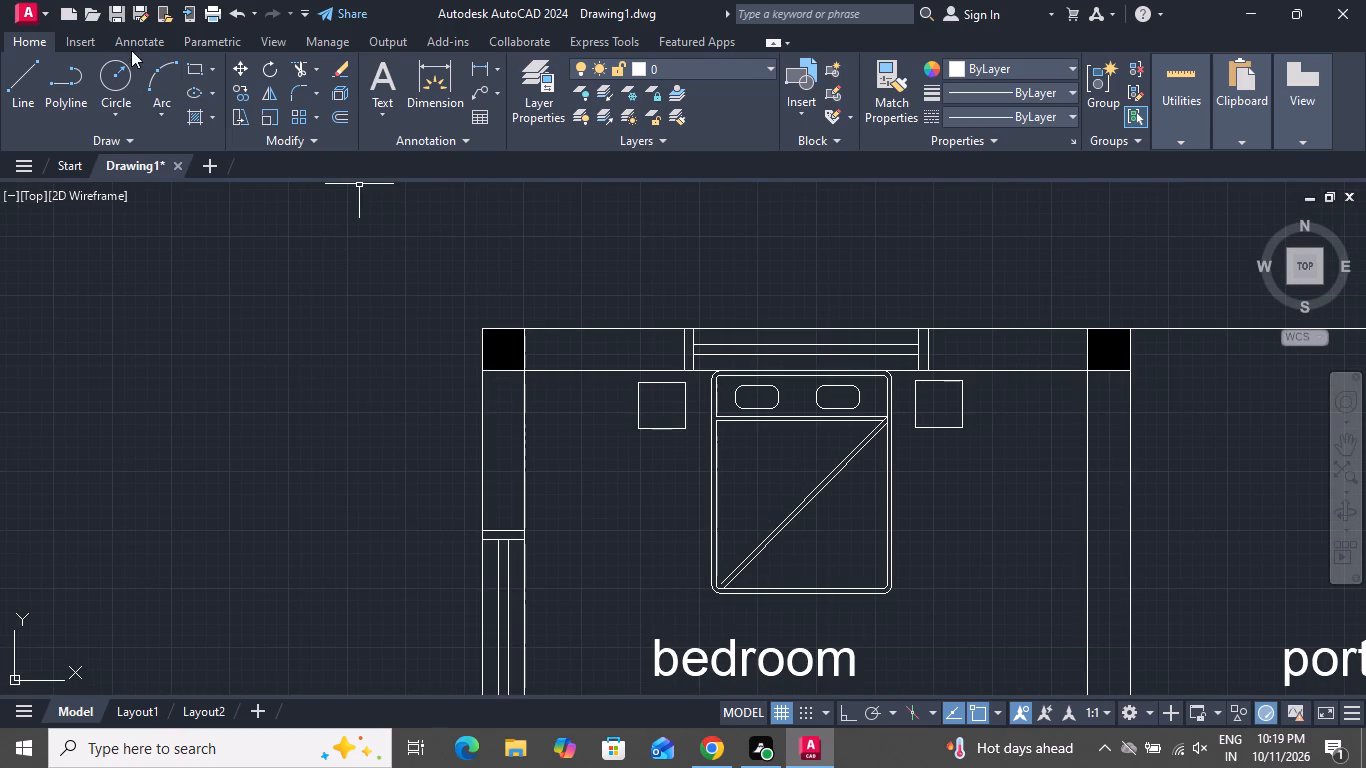
click(120, 71)
scroll(664, 412, up, 3)
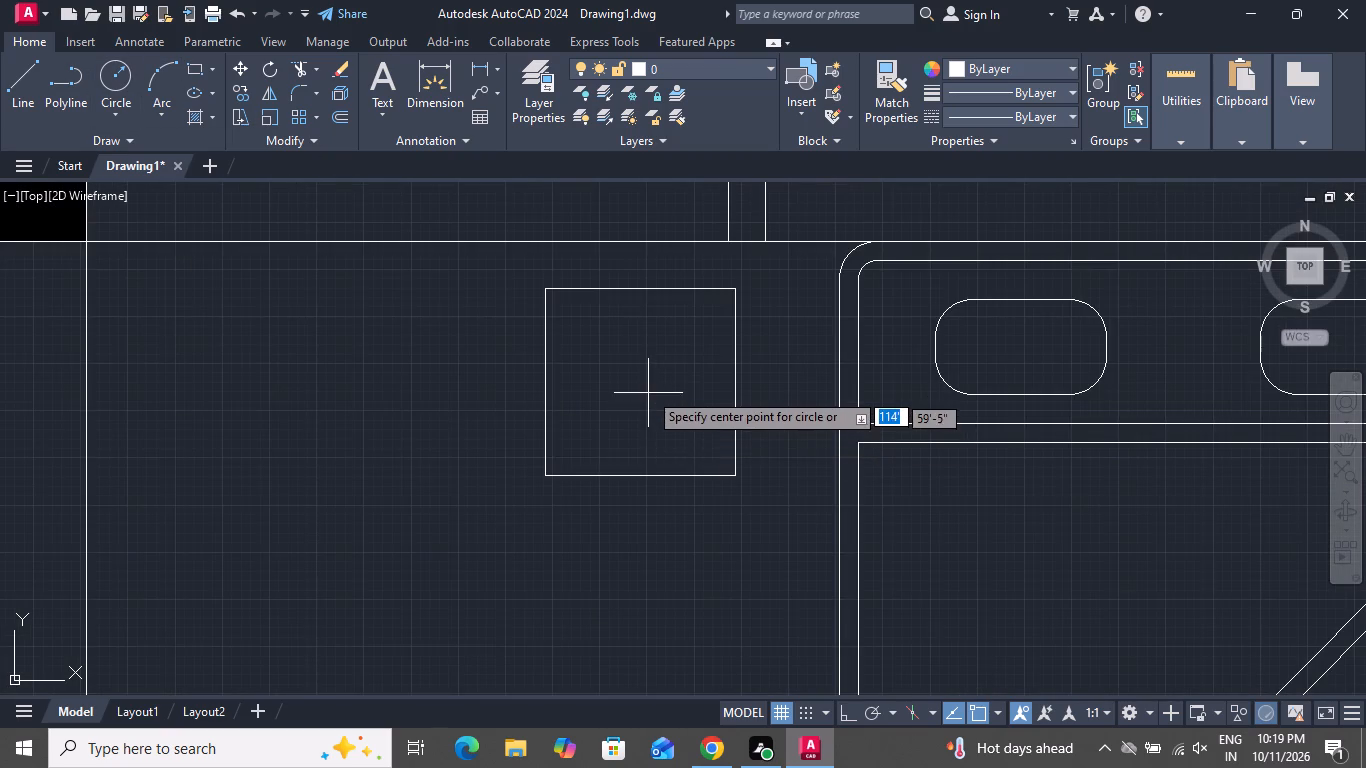
click(642, 383)
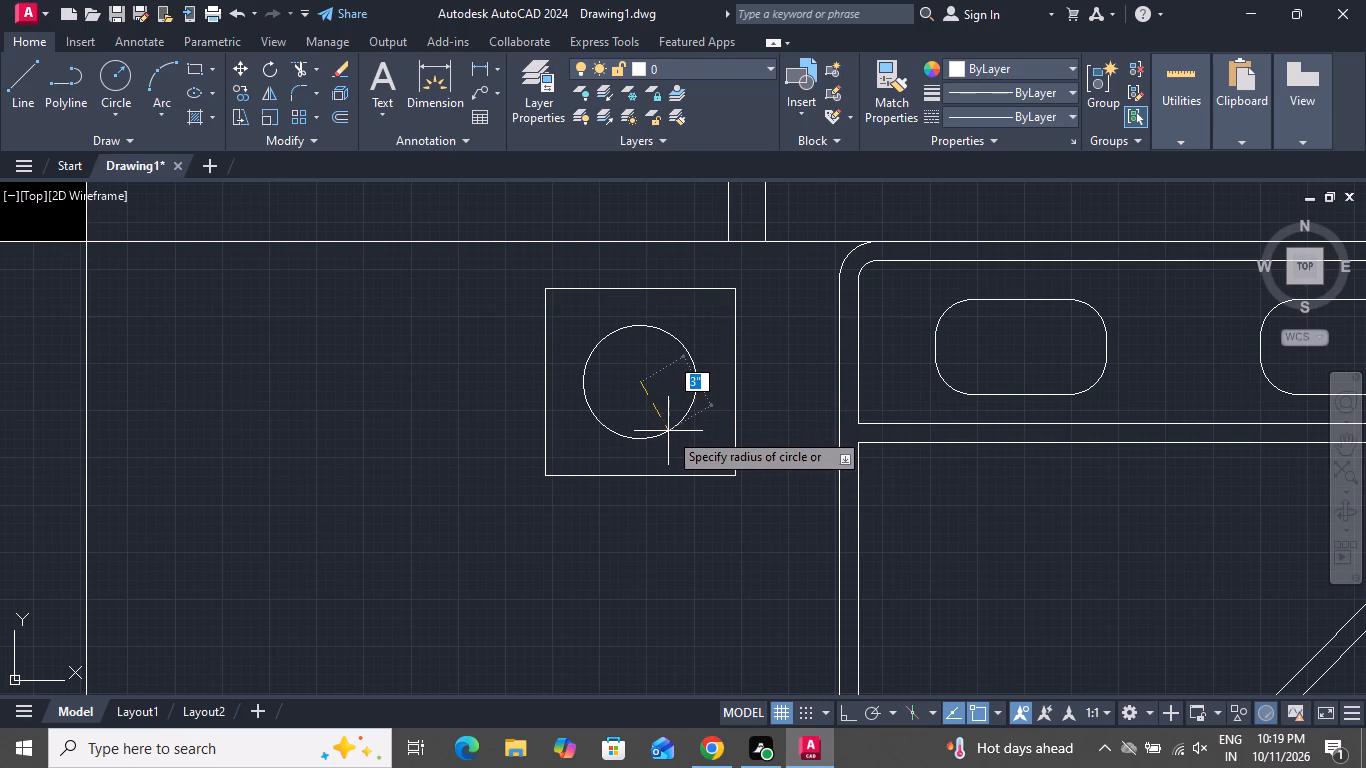
click(668, 431)
Draw a vertical and a horizontal line, each about 8" long, crossing through the centre of the west table's lamp circle.
click(10, 74)
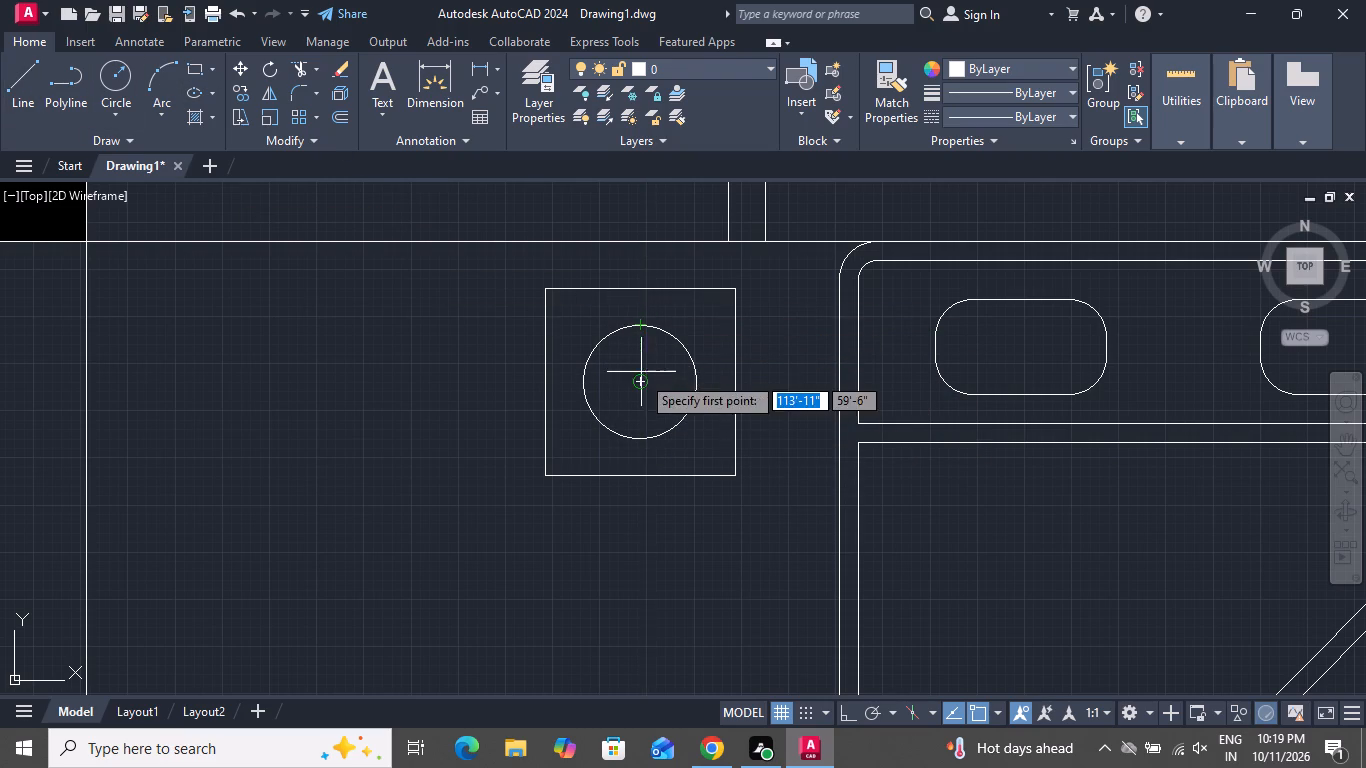
click(639, 310)
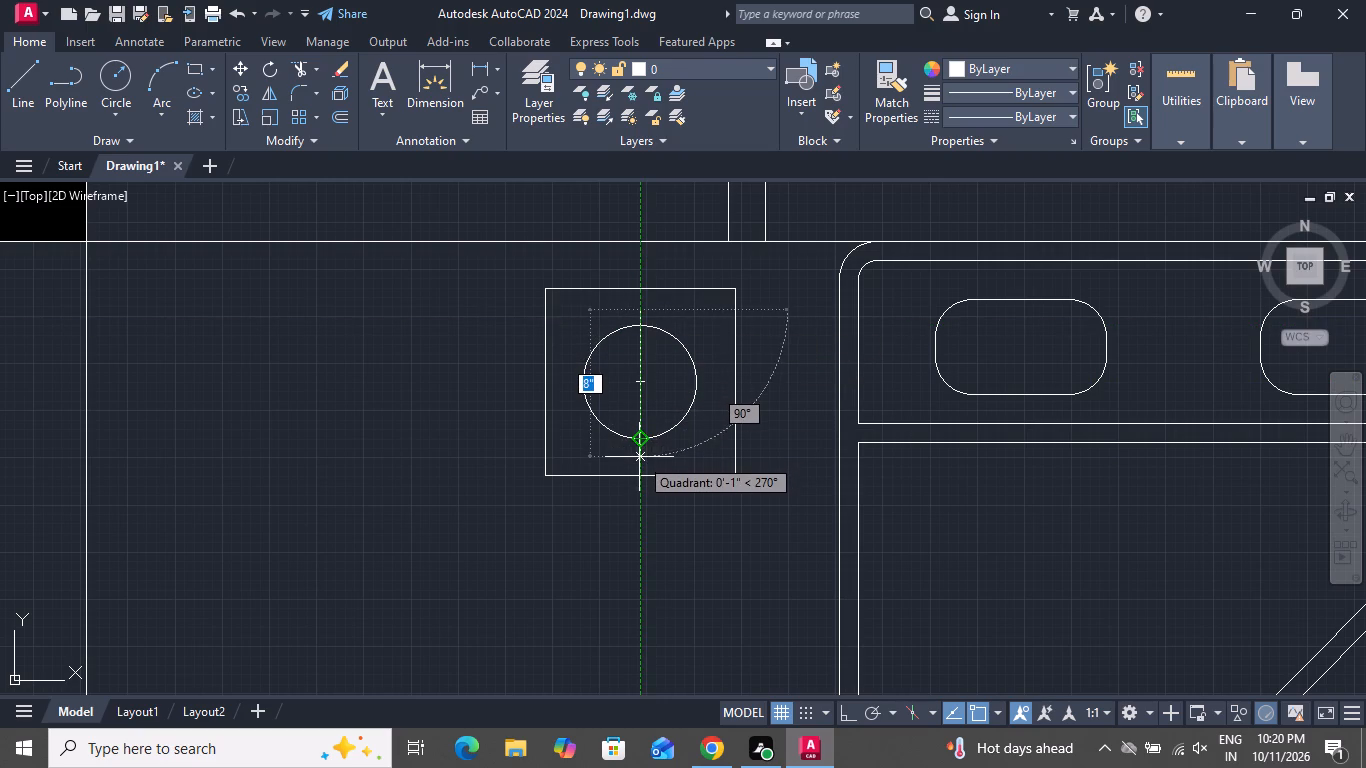
click(639, 457)
right_click(639, 456)
click(678, 486)
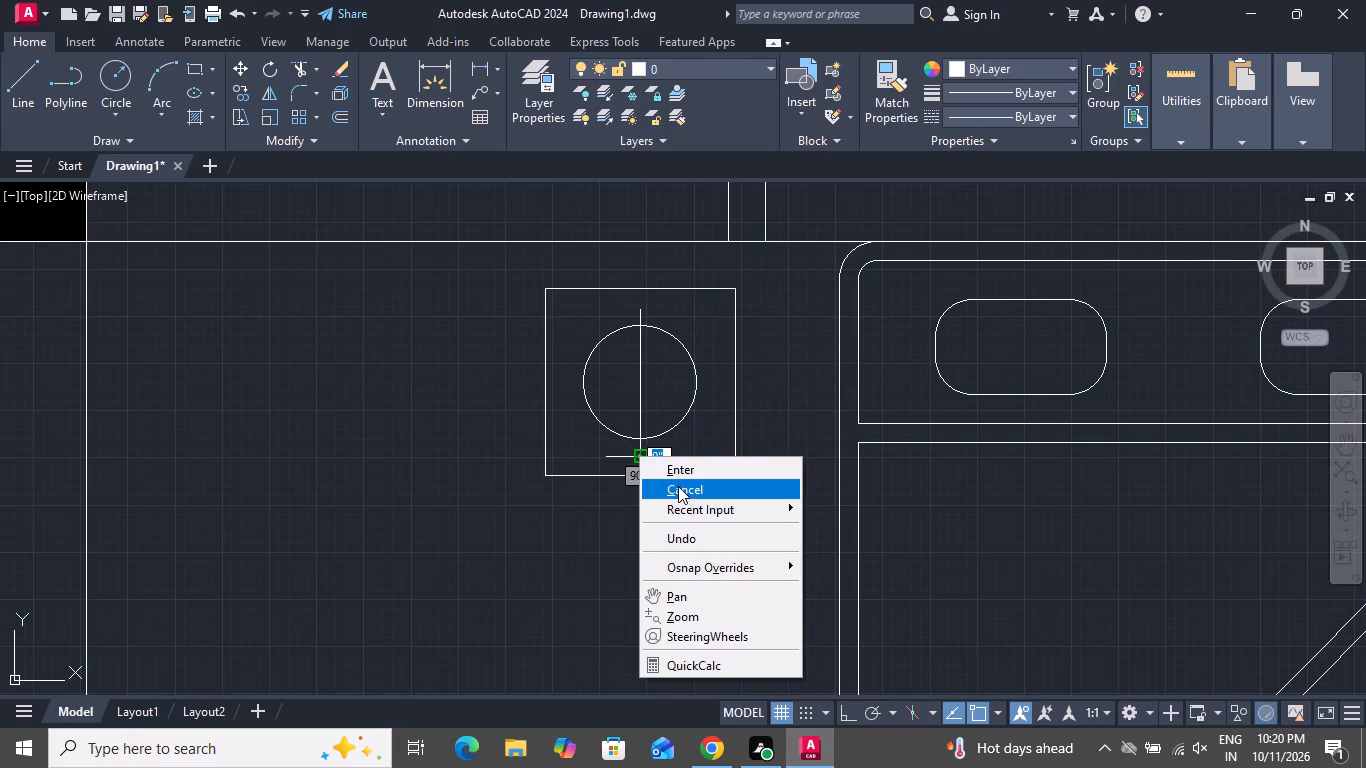
click(24, 87)
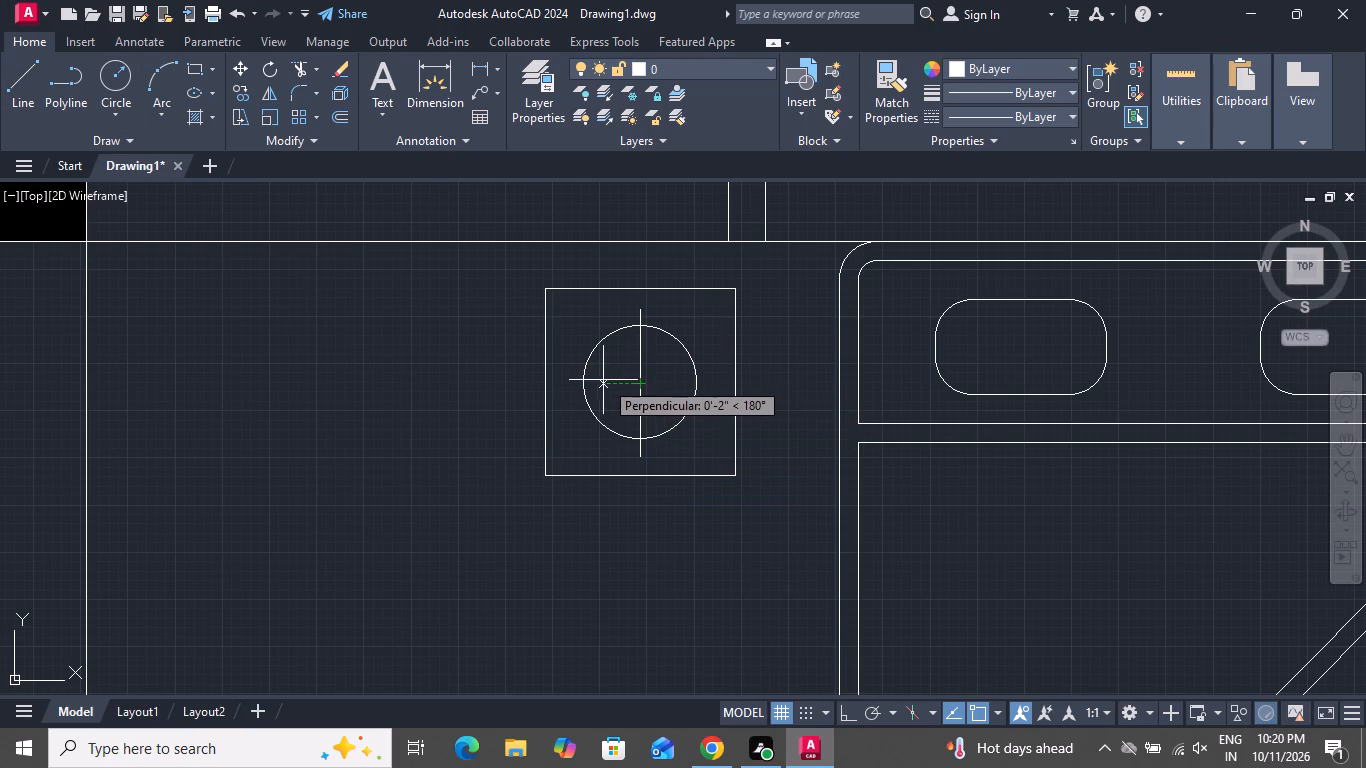
click(567, 383)
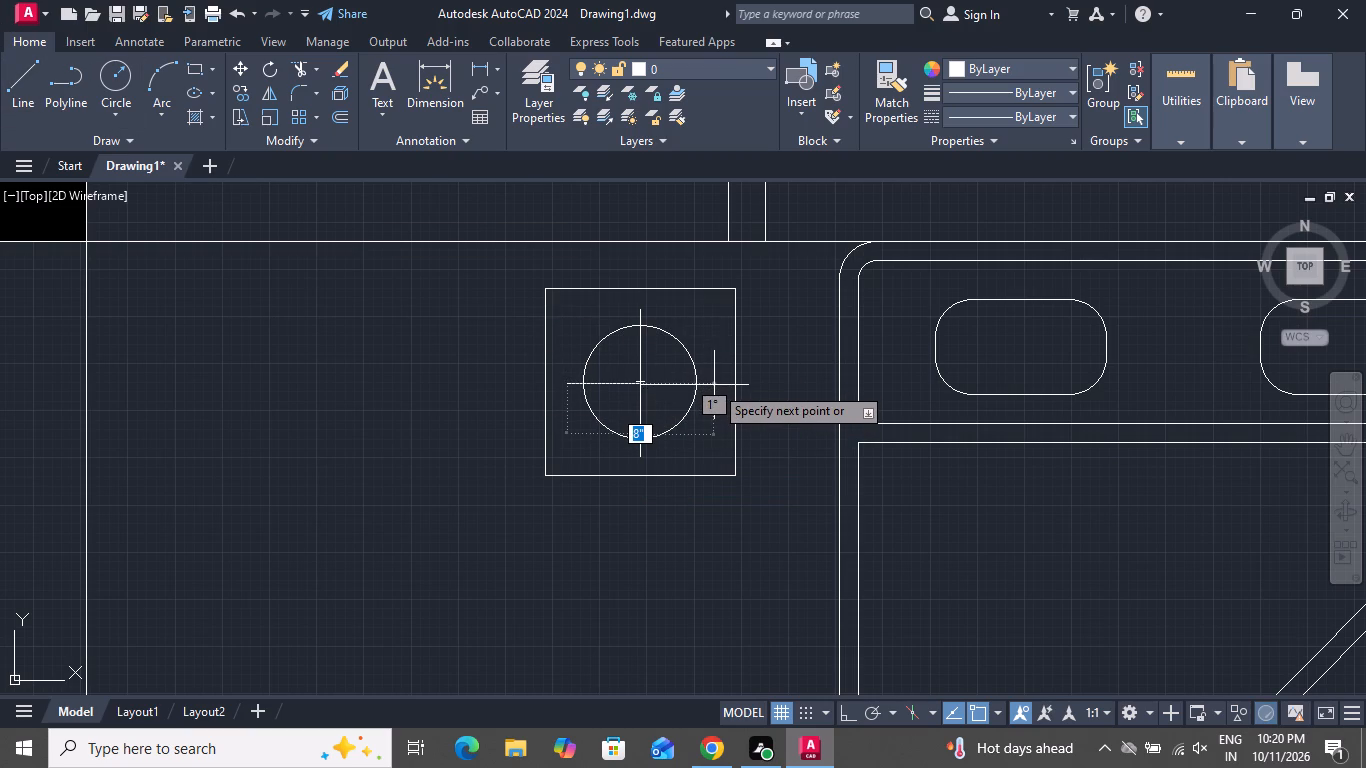
click(714, 385)
right_click(714, 385)
click(751, 427)
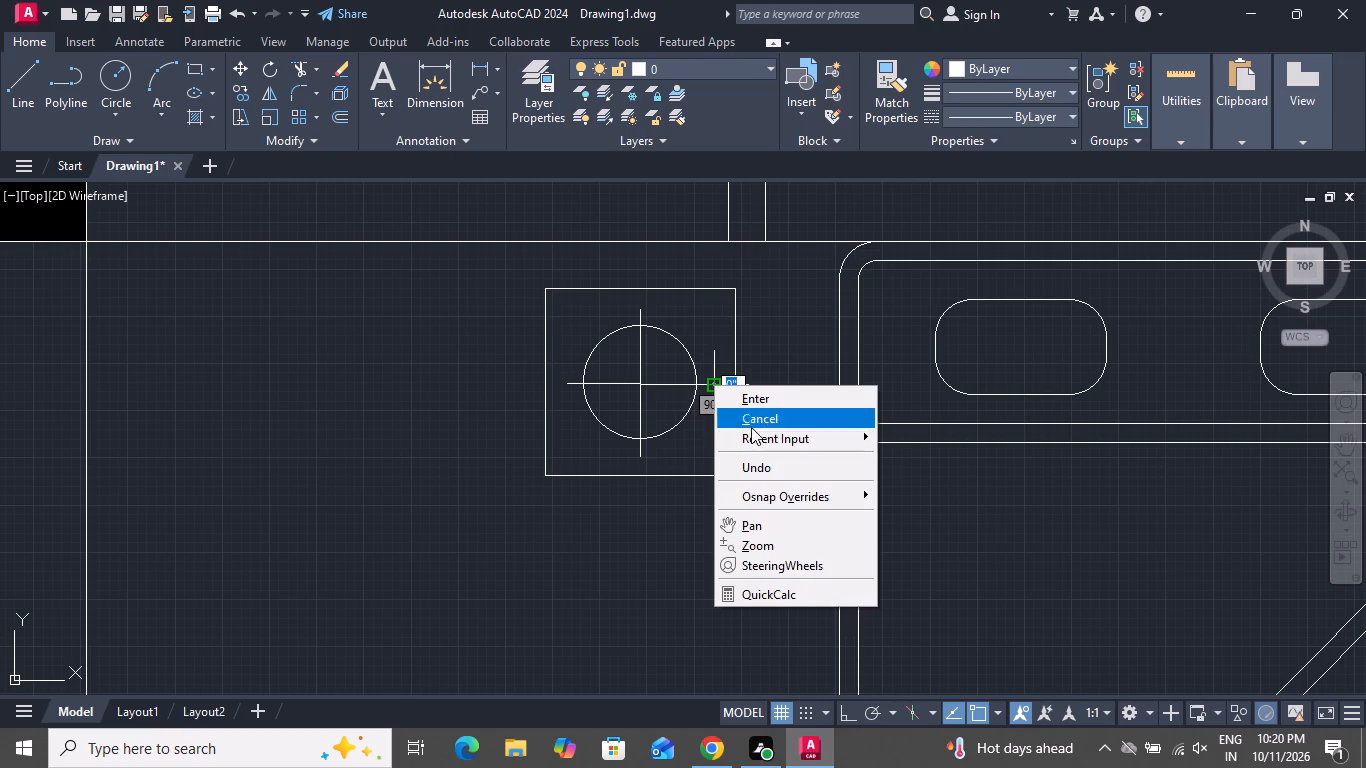
Draw a lamp circle of about 3" radius at the centre of the east bedside table.
scroll(727, 419, down, 3)
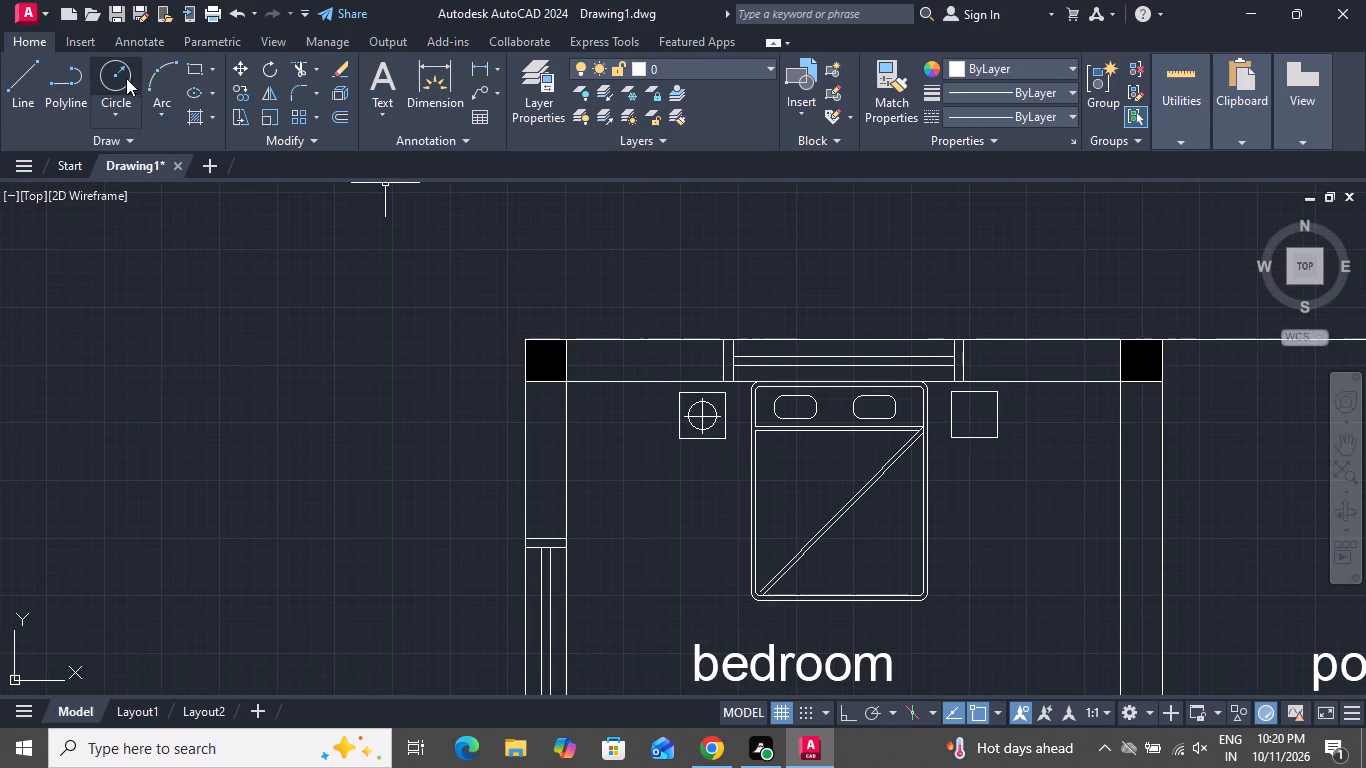
click(126, 78)
click(980, 417)
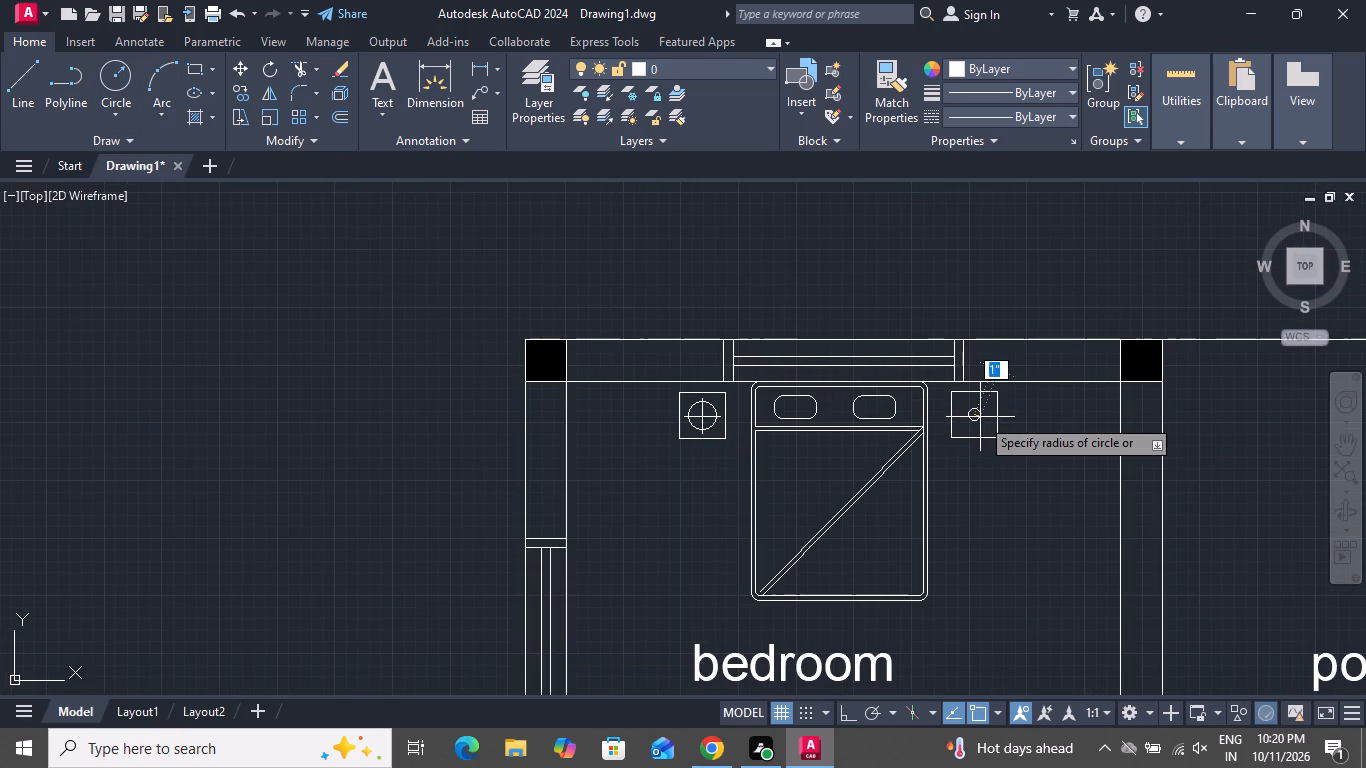
scroll(981, 433, up, 3)
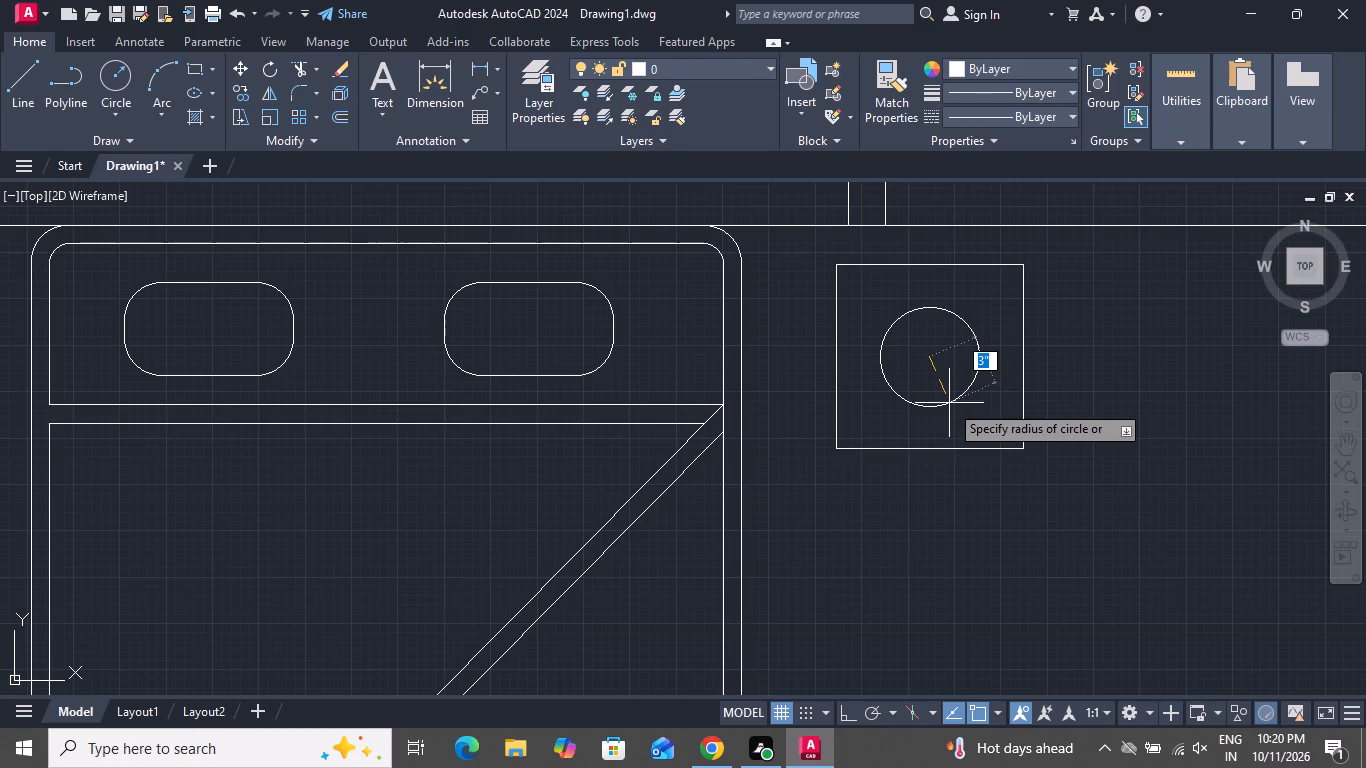
scroll(949, 403, down, 1)
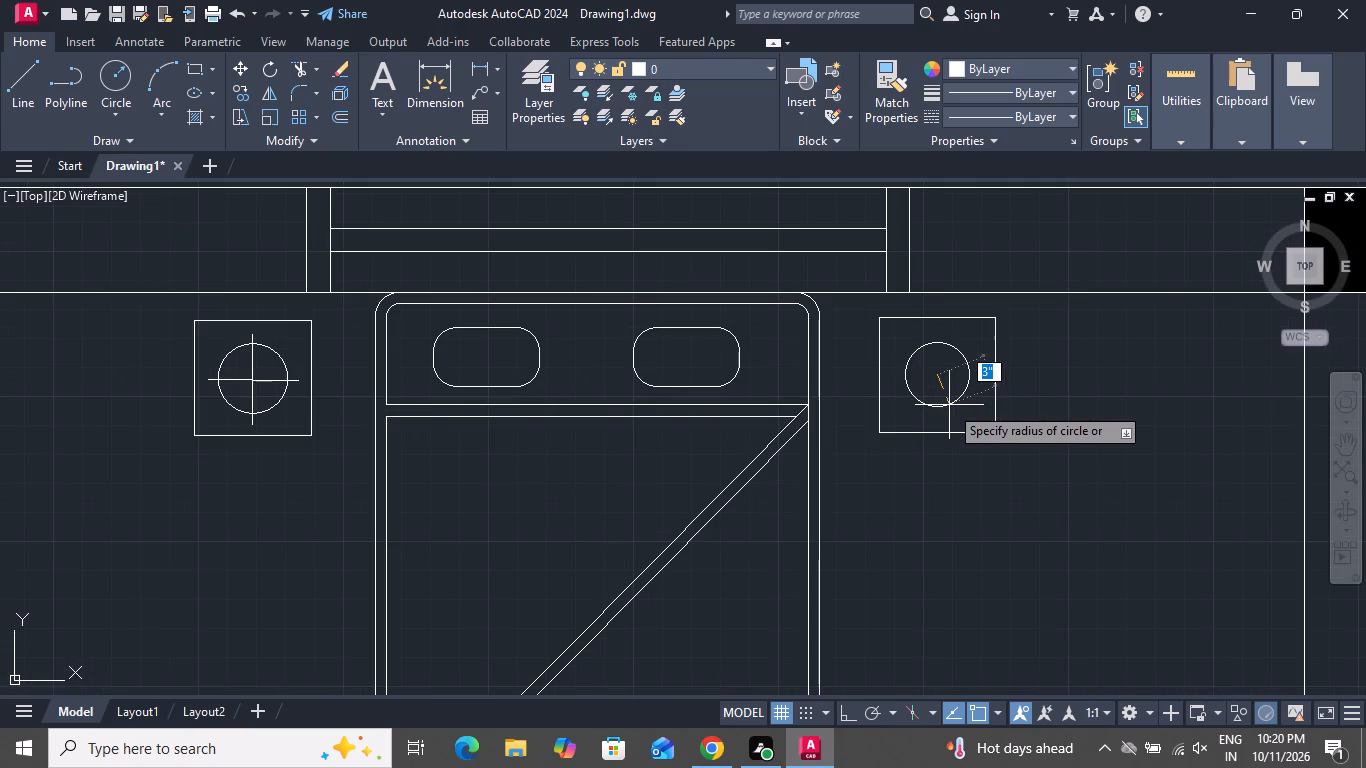
click(950, 413)
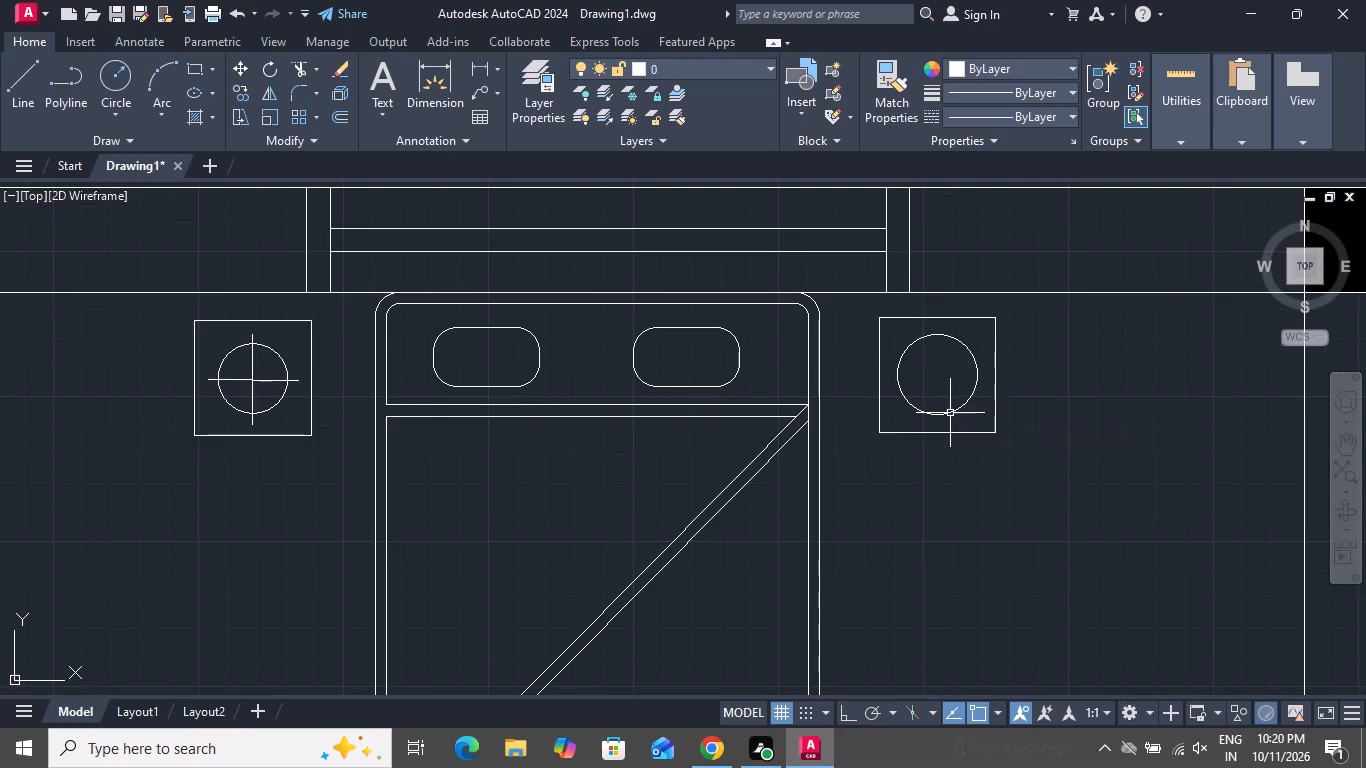
Draw a vertical line through the centre of the east table's lamp circle, extending slightly beyond the circle at both ends.
click(38, 63)
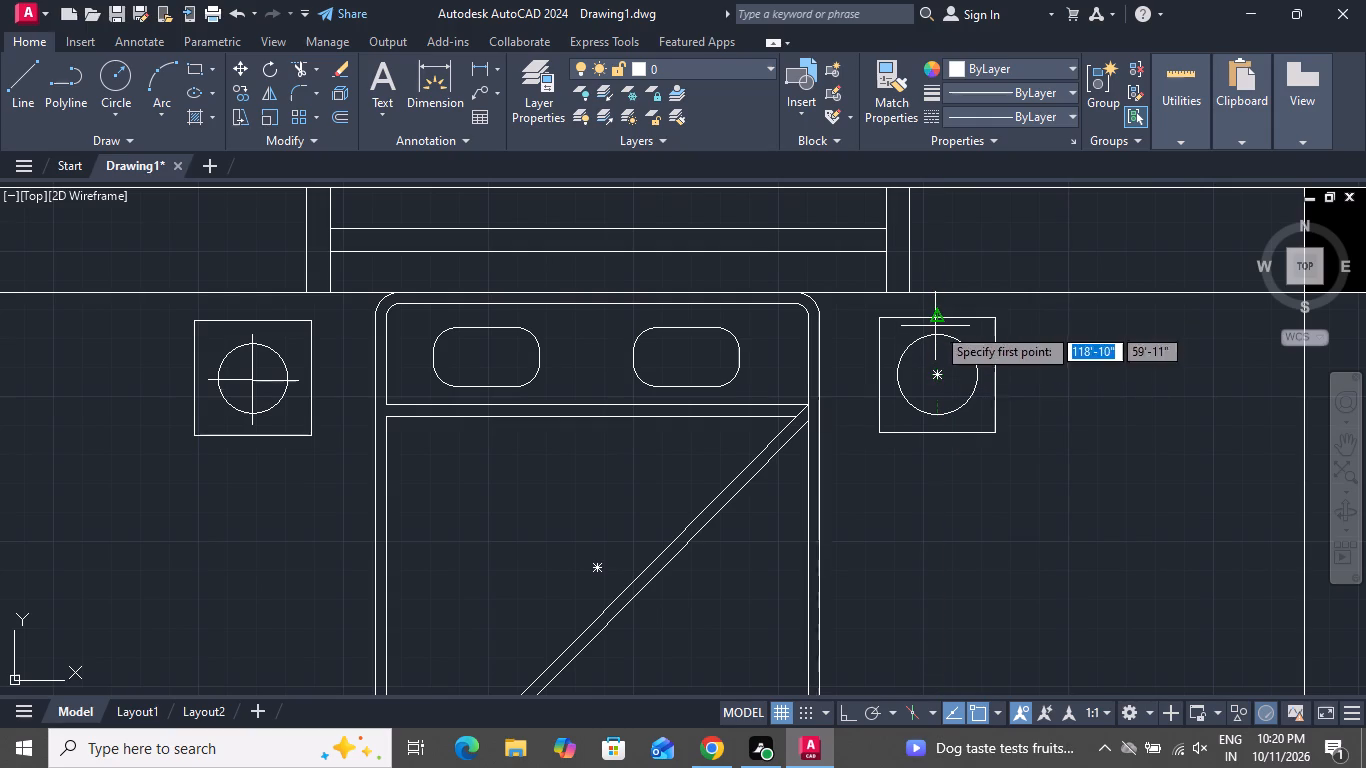
scroll(942, 332, up, 3)
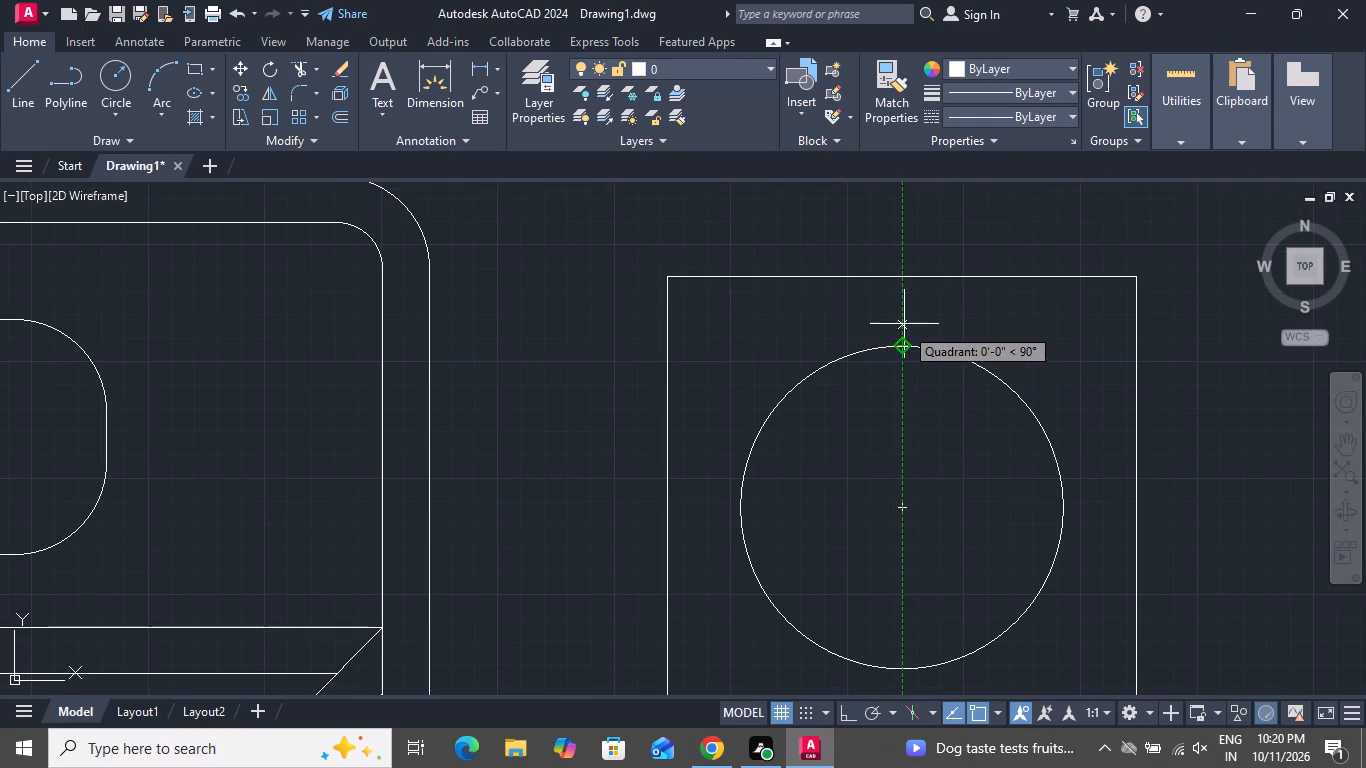
click(901, 314)
scroll(904, 599, down, 3)
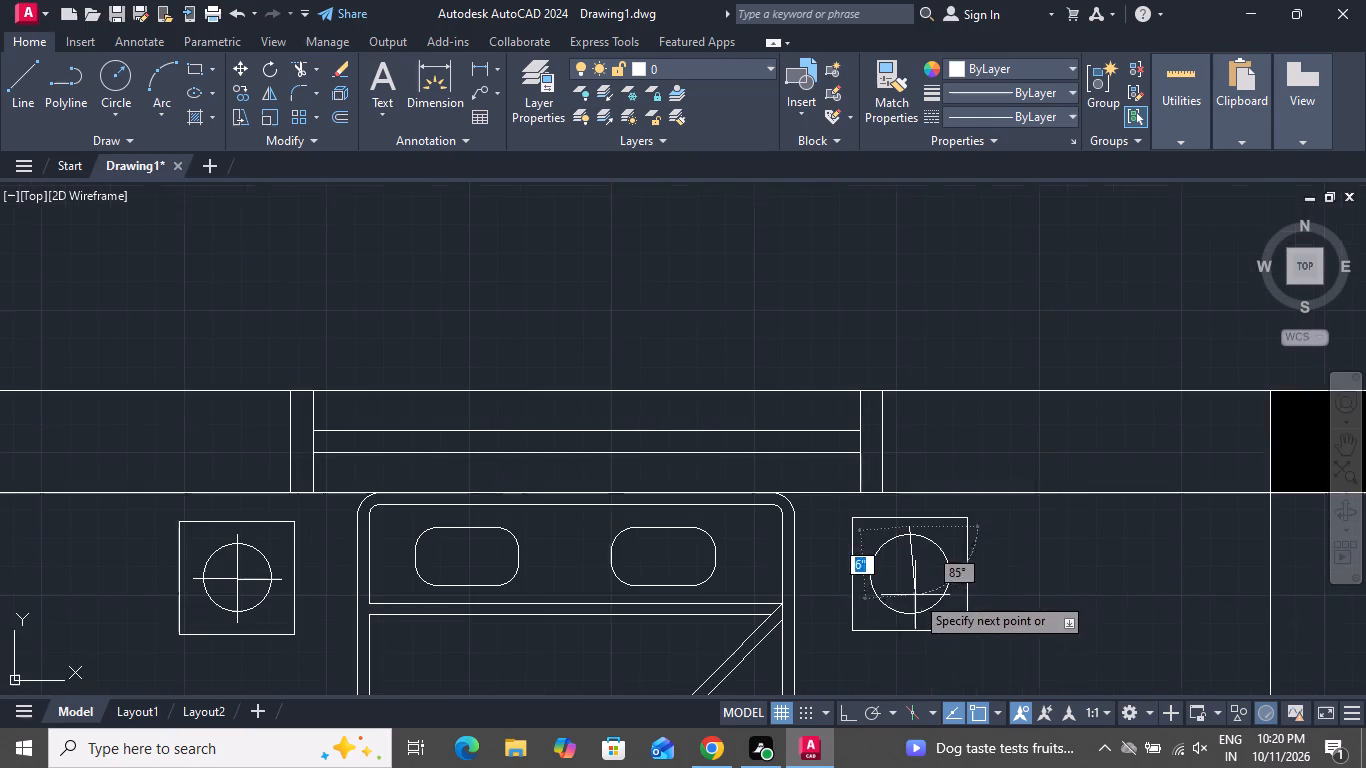
scroll(908, 657, up, 4)
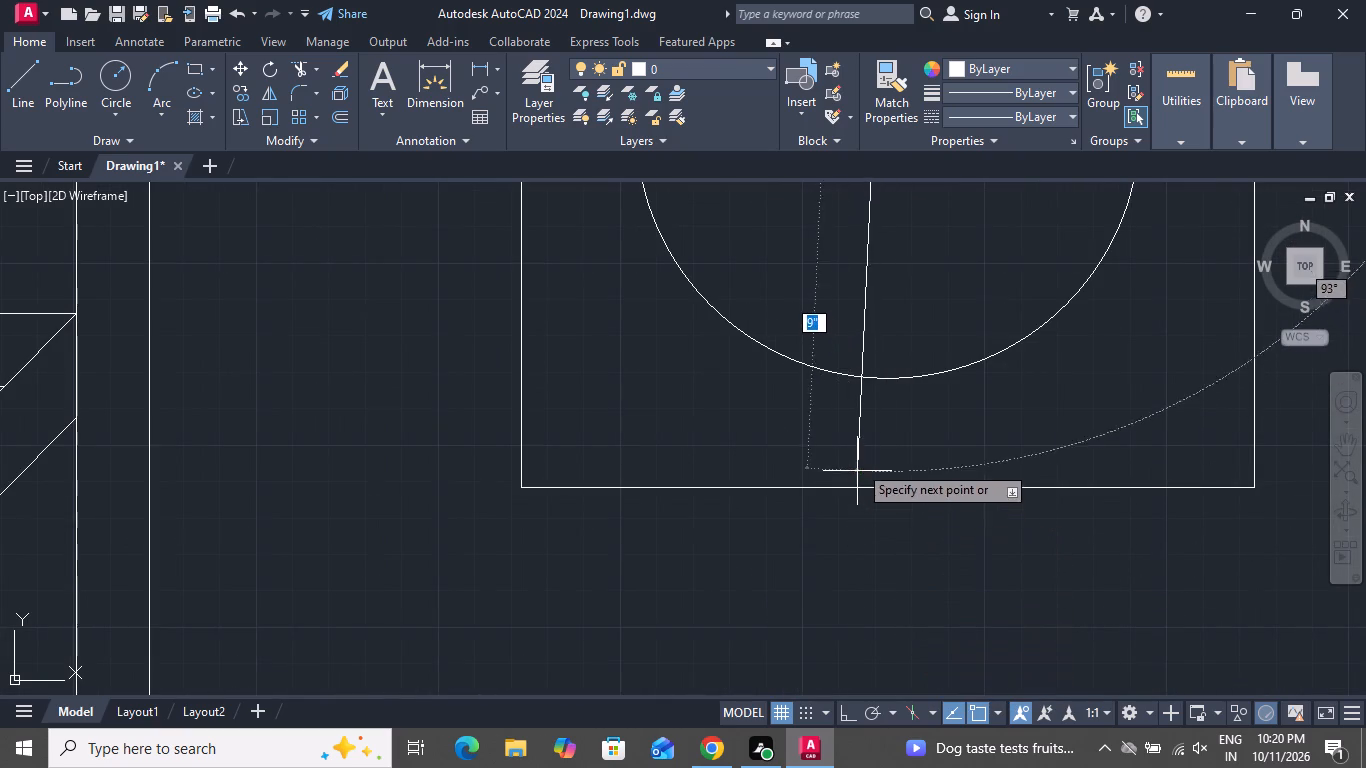
click(849, 703)
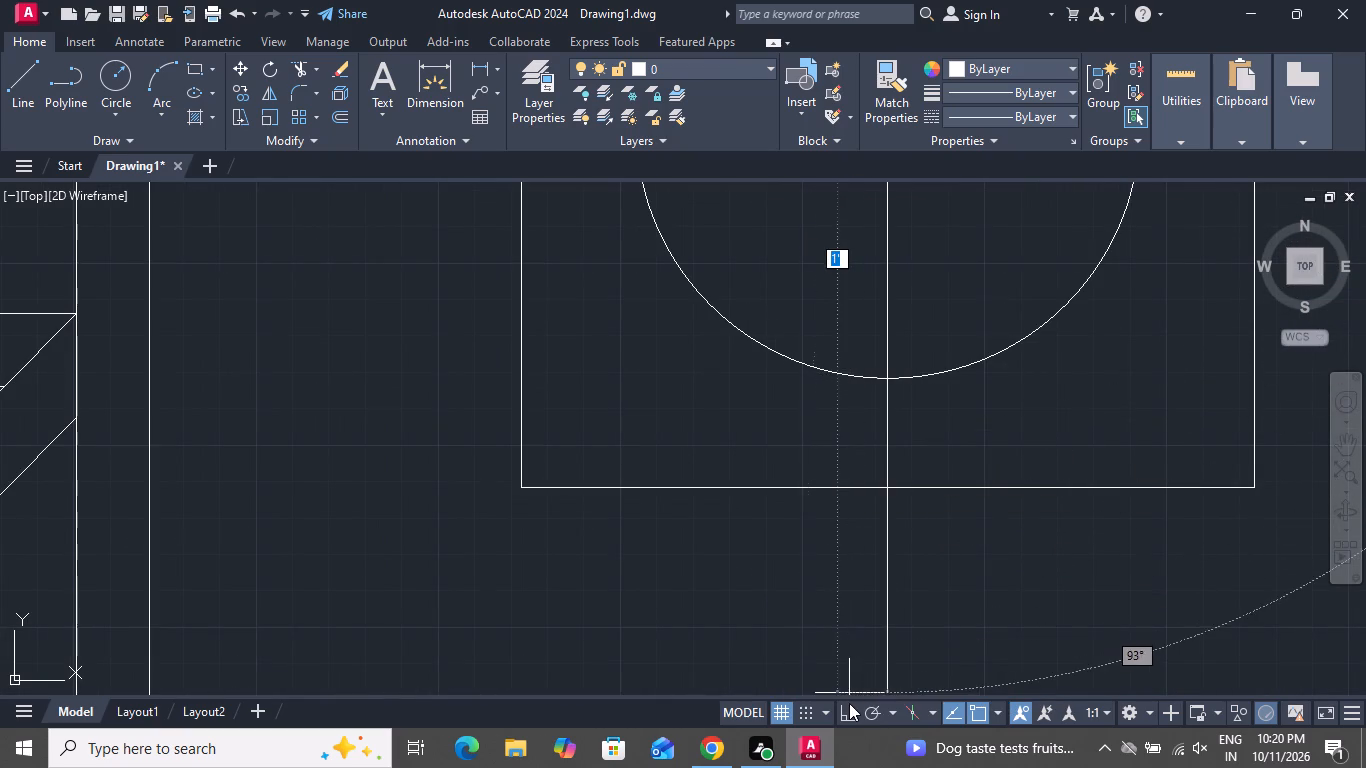
click(869, 436)
right_click(870, 435)
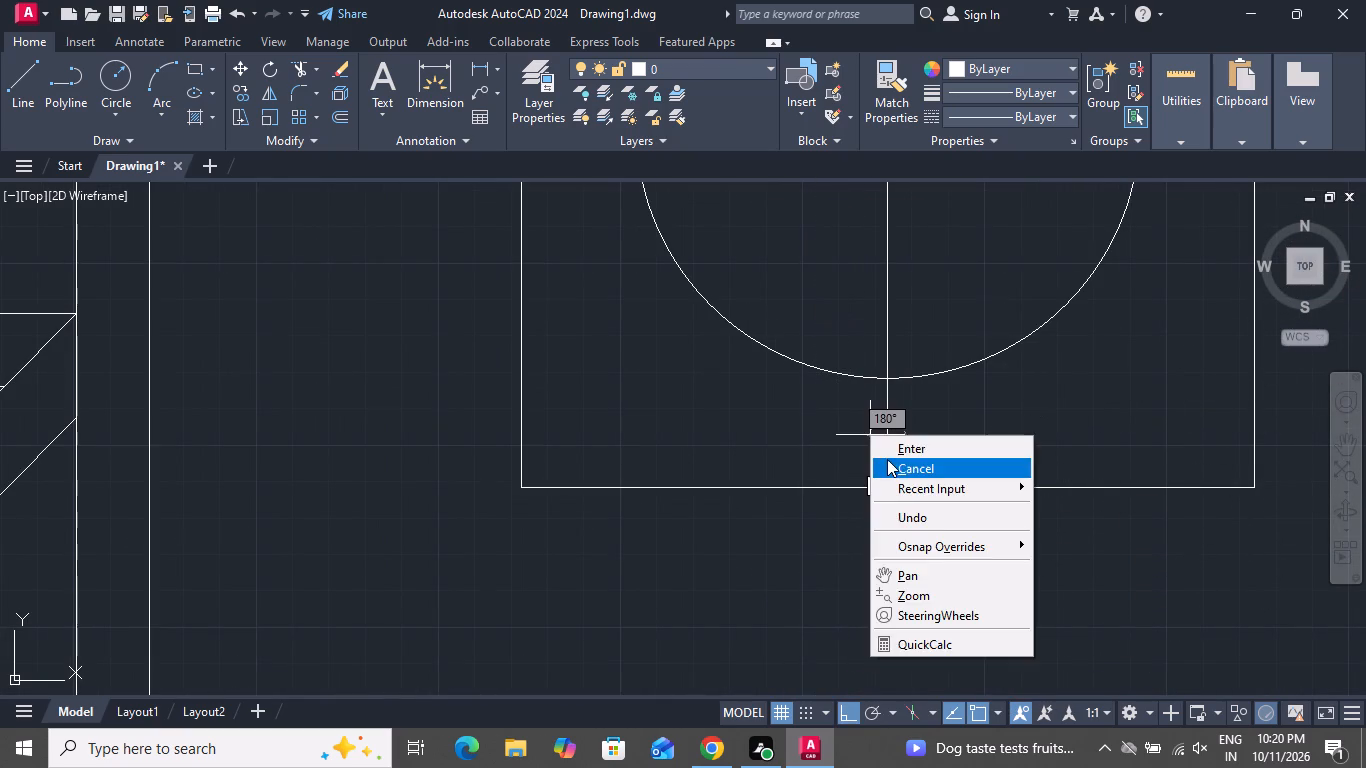
click(892, 464)
Draw a horizontal line about 8" long through the centre of the east table's lamp circle.
click(23, 74)
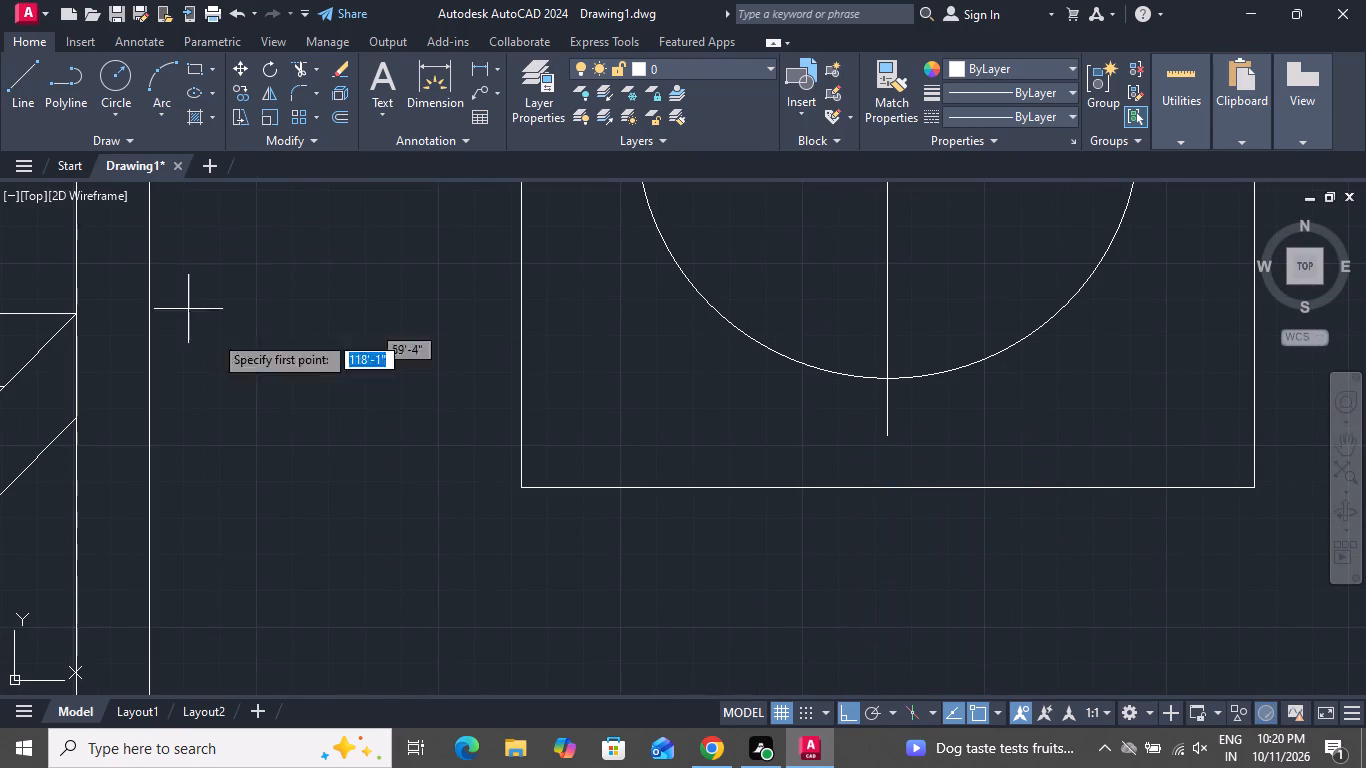
scroll(266, 386, down, 3)
scroll(348, 352, up, 3)
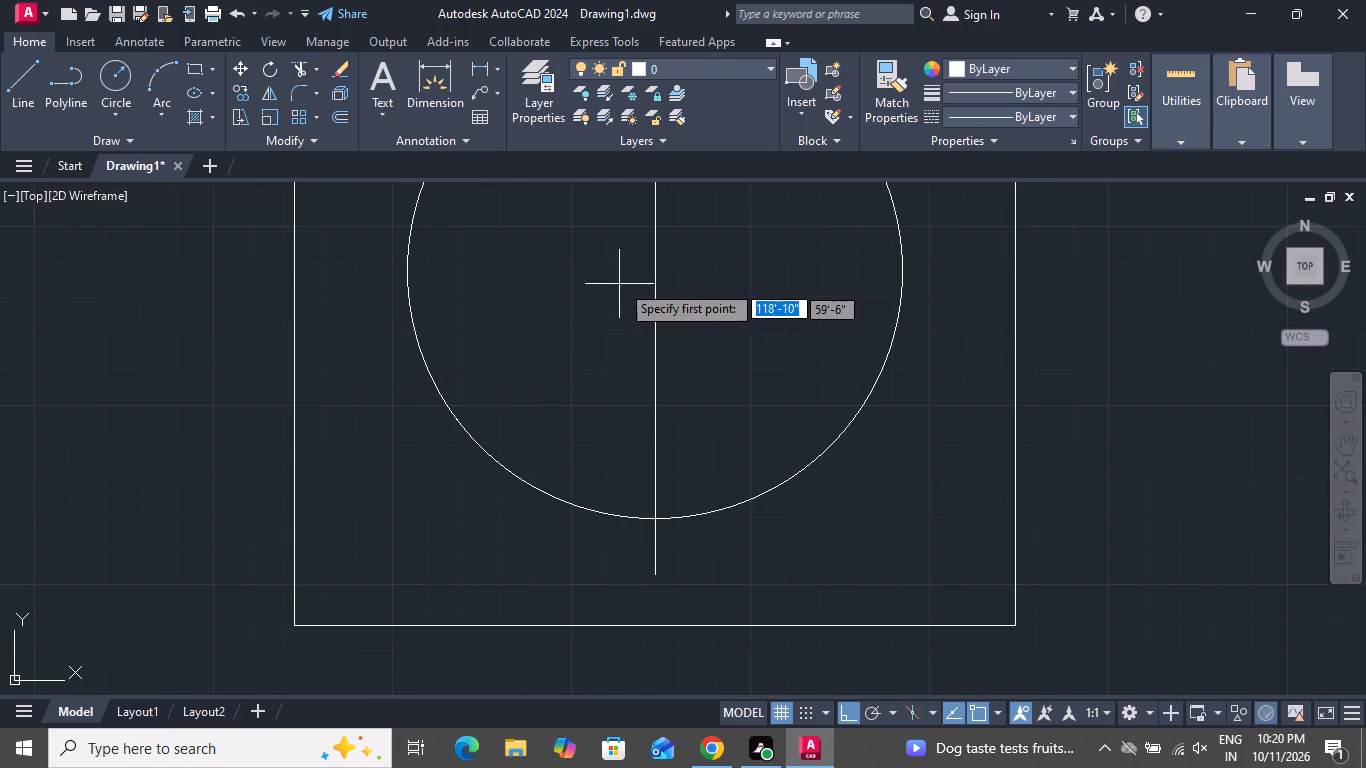
click(370, 273)
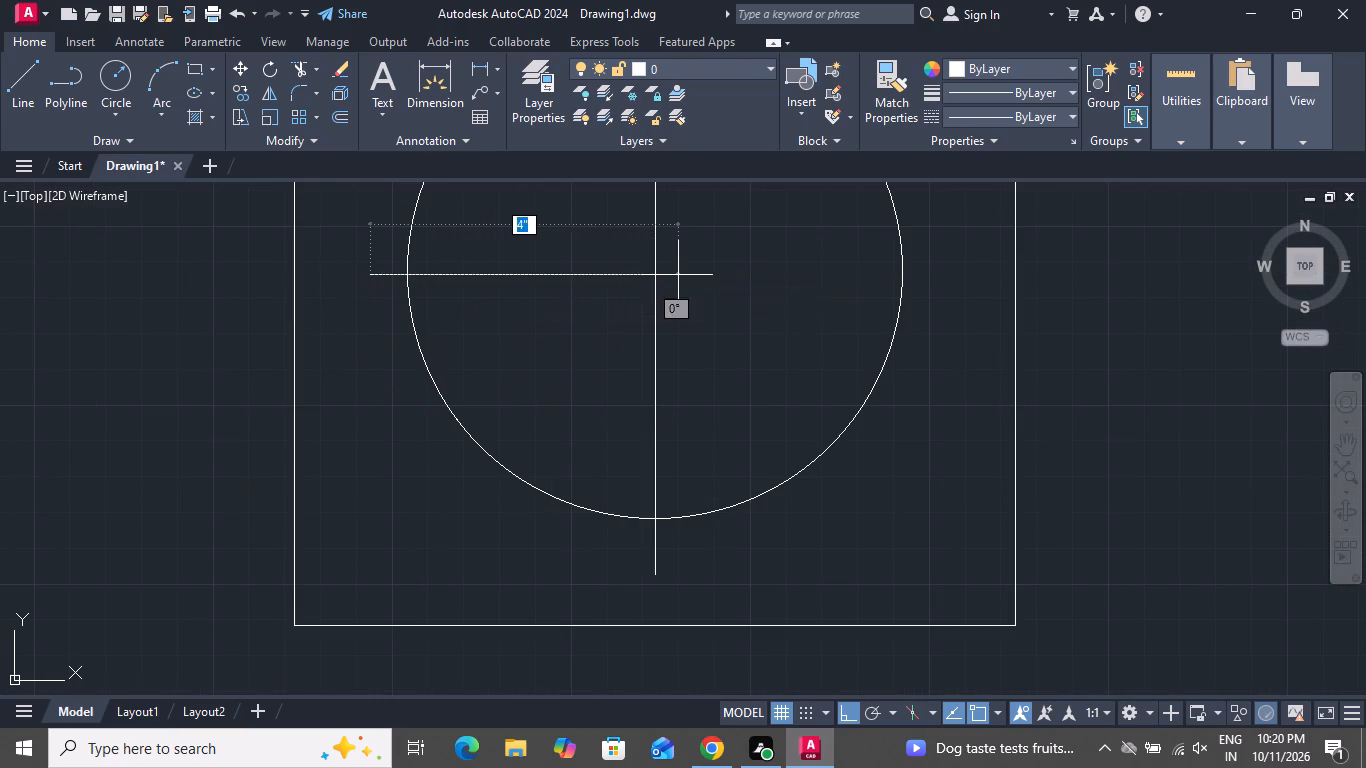
click(954, 281)
right_click(956, 283)
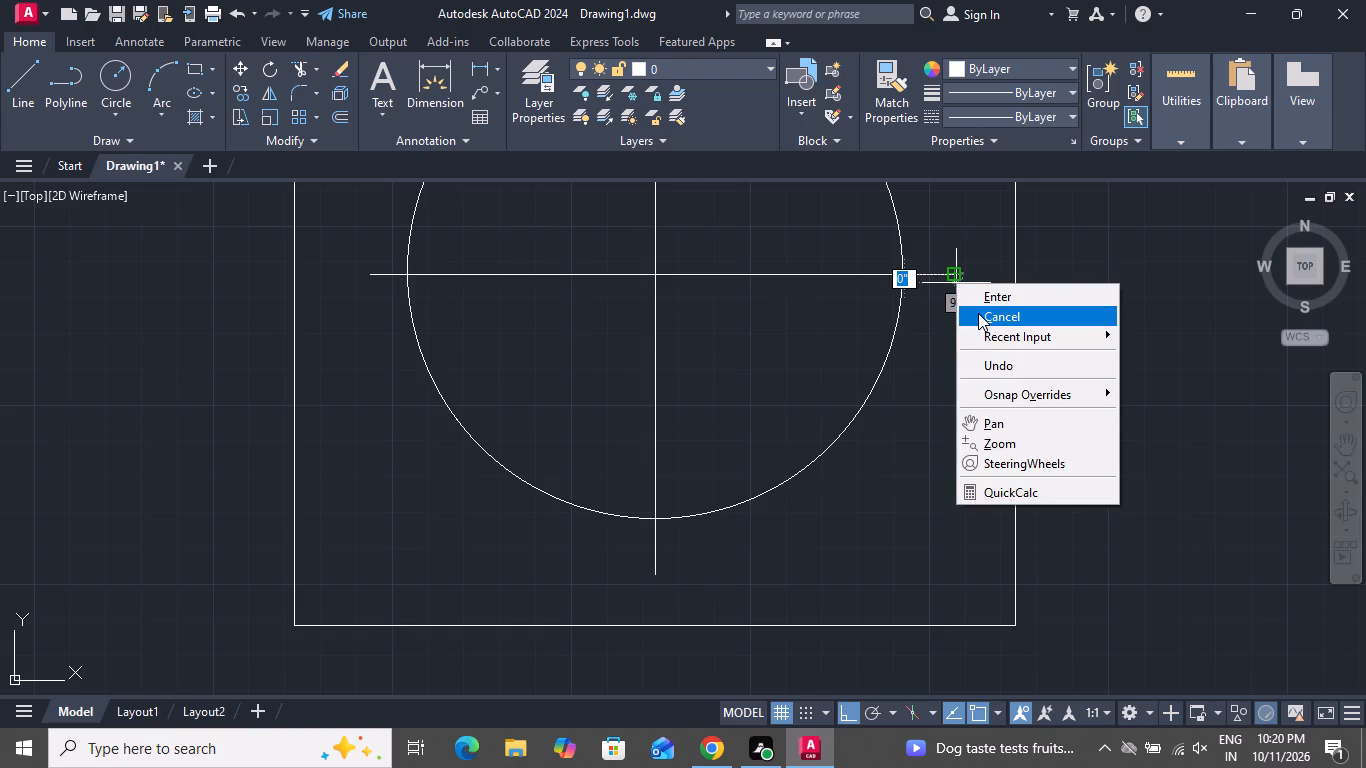
click(978, 313)
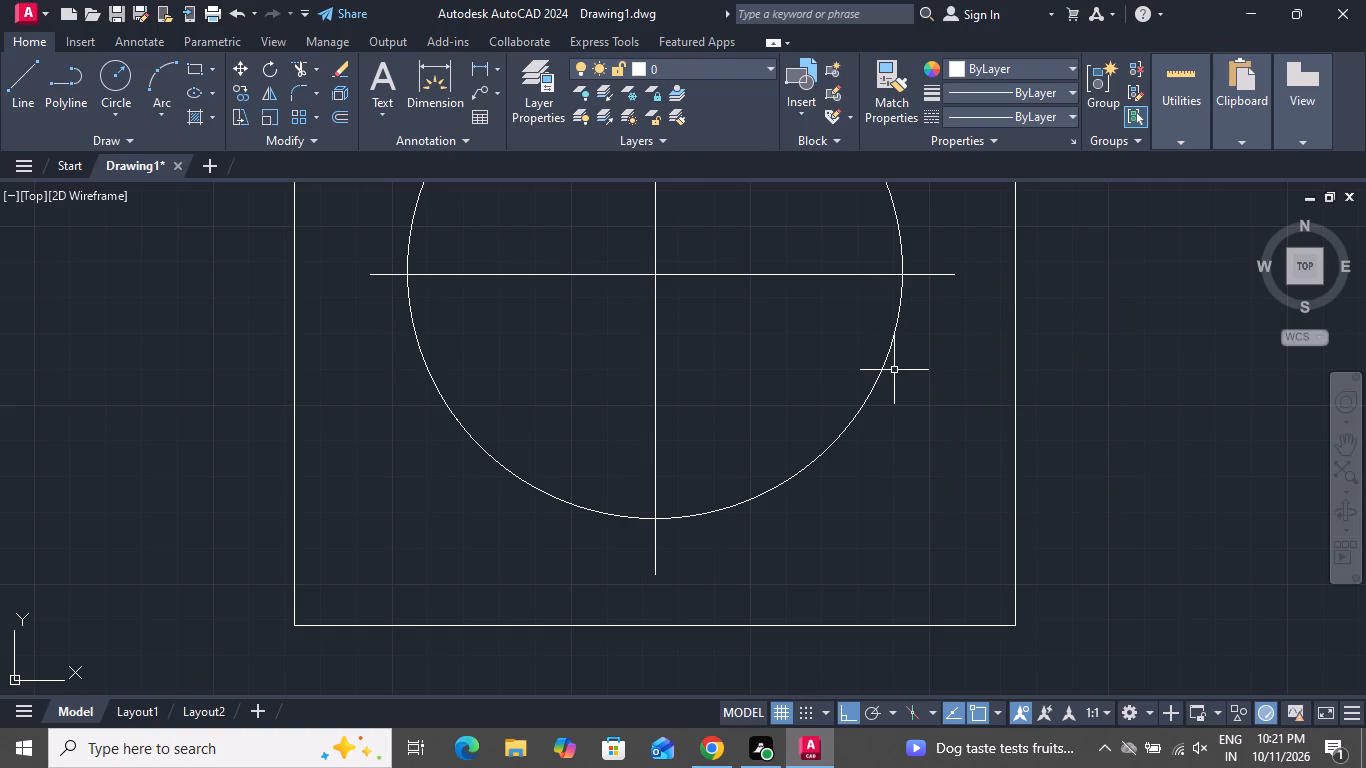
Draw a rectangle about 1'-4" wide and 4'-4" long against the bedroom's east wall, beside the portico.
scroll(890, 385, down, 4)
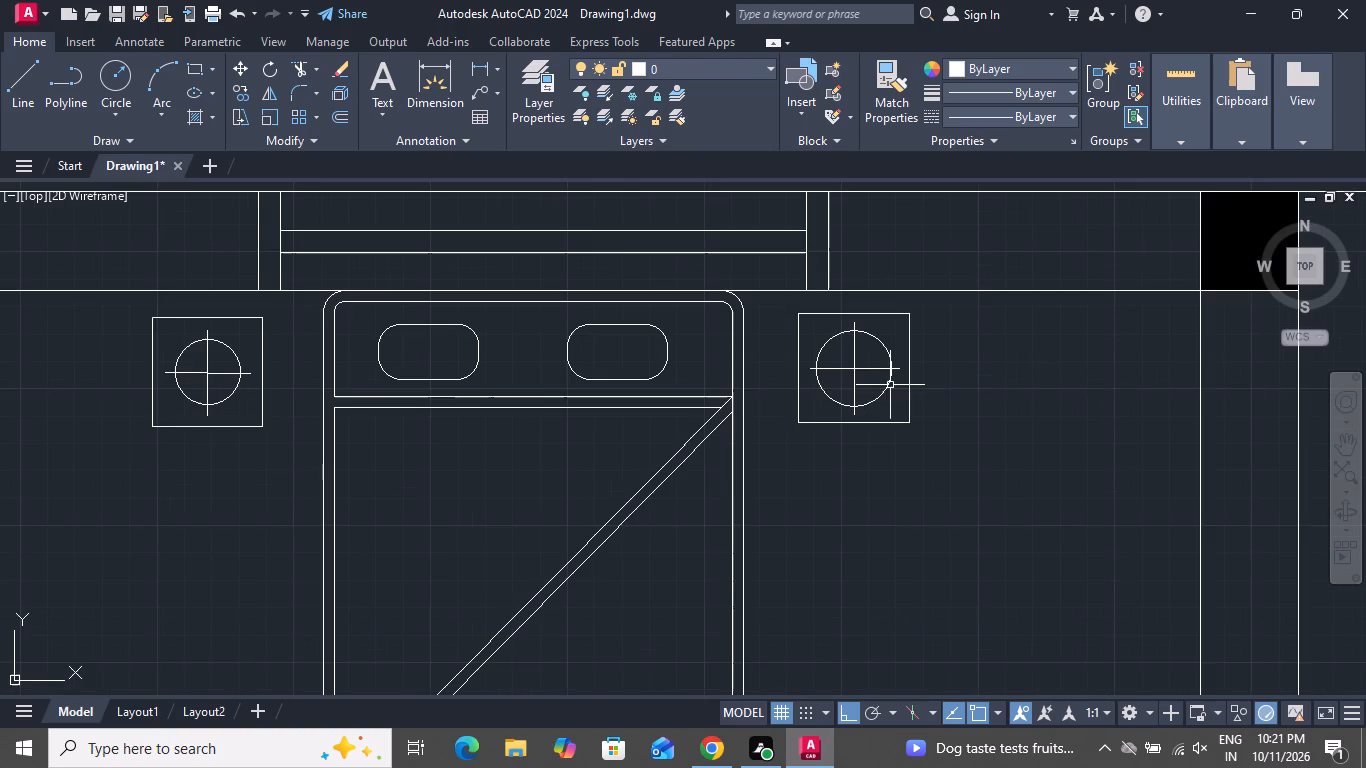
scroll(890, 385, down, 3)
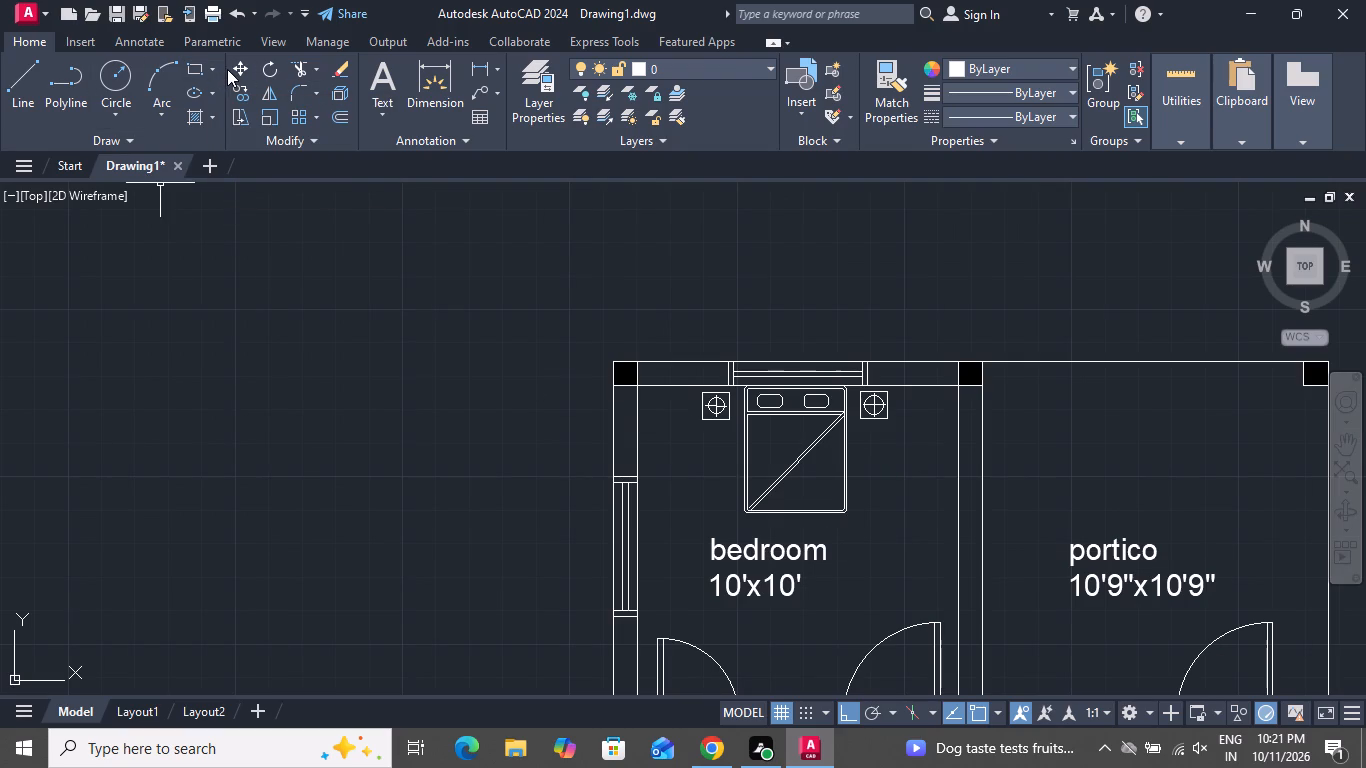
scroll(251, 80, down, 1)
click(189, 69)
scroll(822, 493, down, 2)
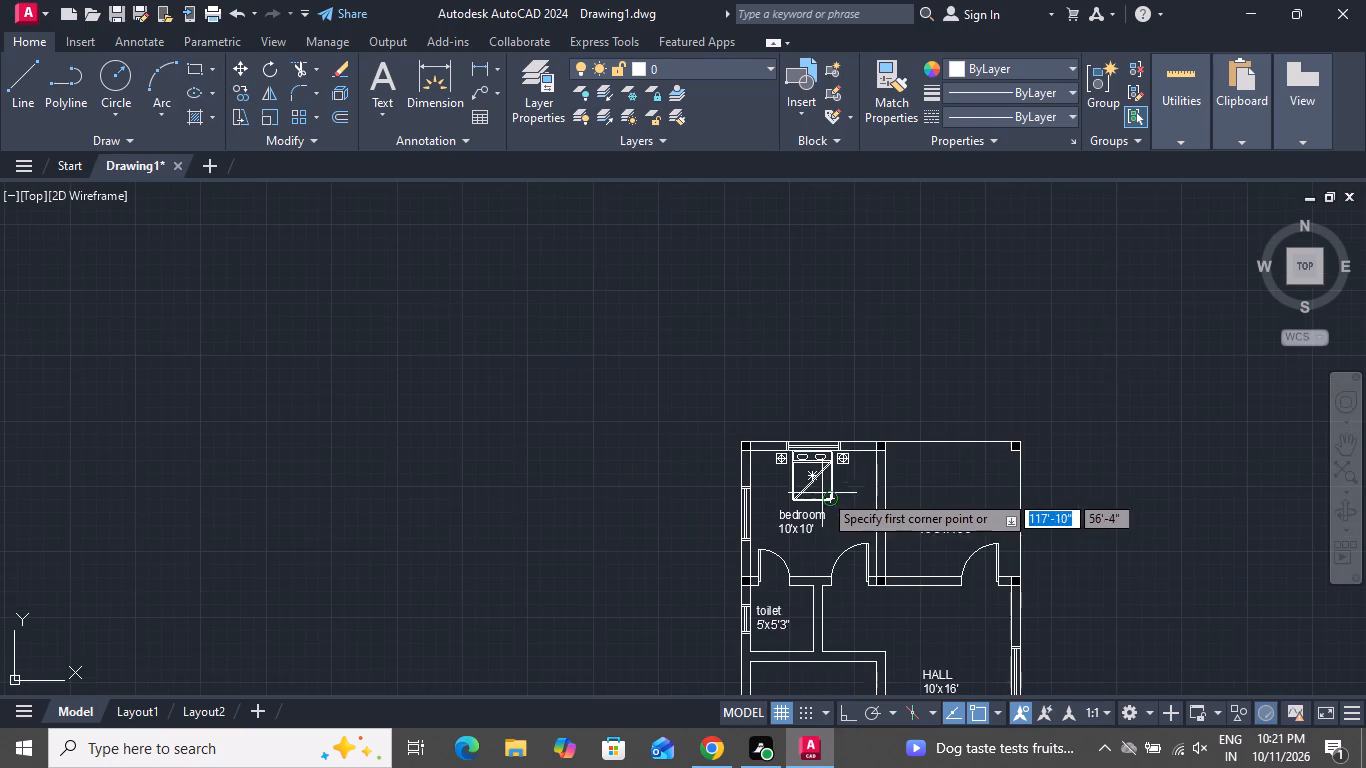
scroll(891, 546, up, 2)
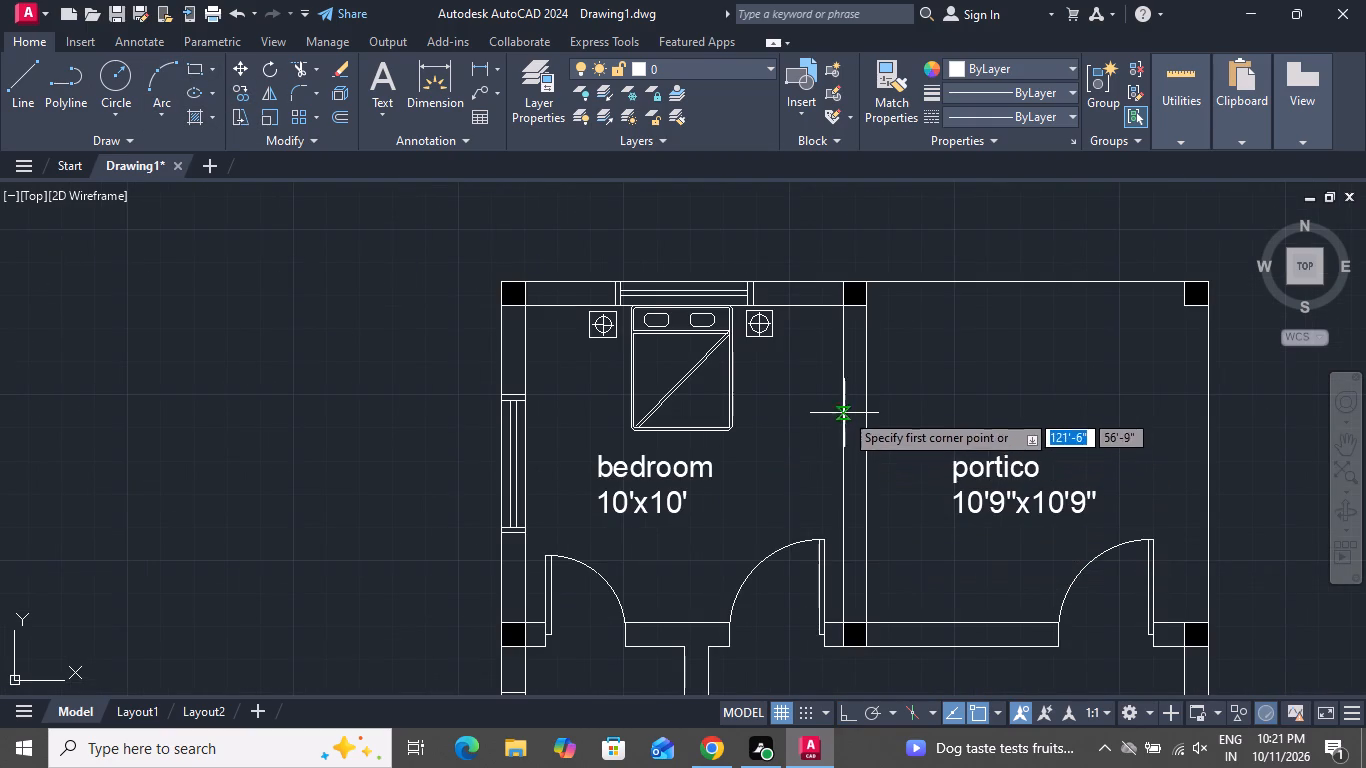
click(843, 371)
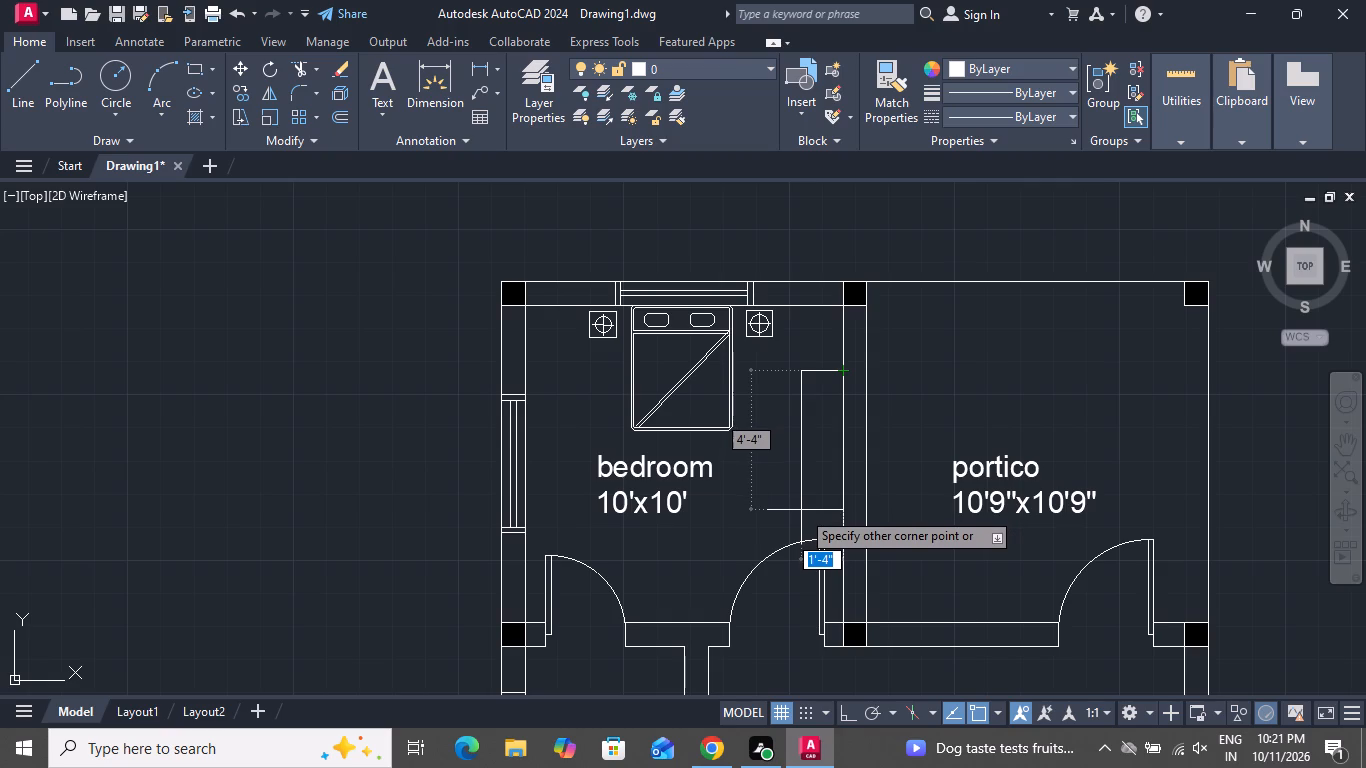
click(801, 510)
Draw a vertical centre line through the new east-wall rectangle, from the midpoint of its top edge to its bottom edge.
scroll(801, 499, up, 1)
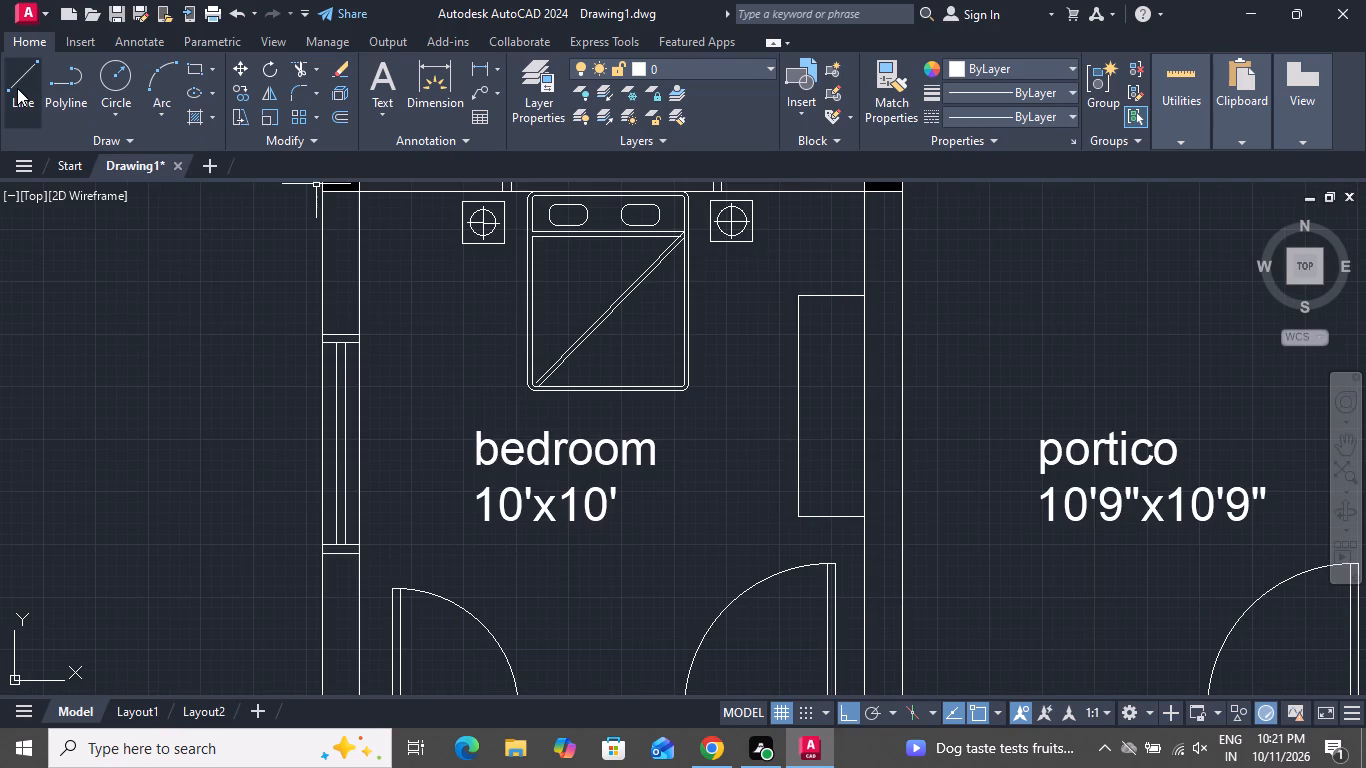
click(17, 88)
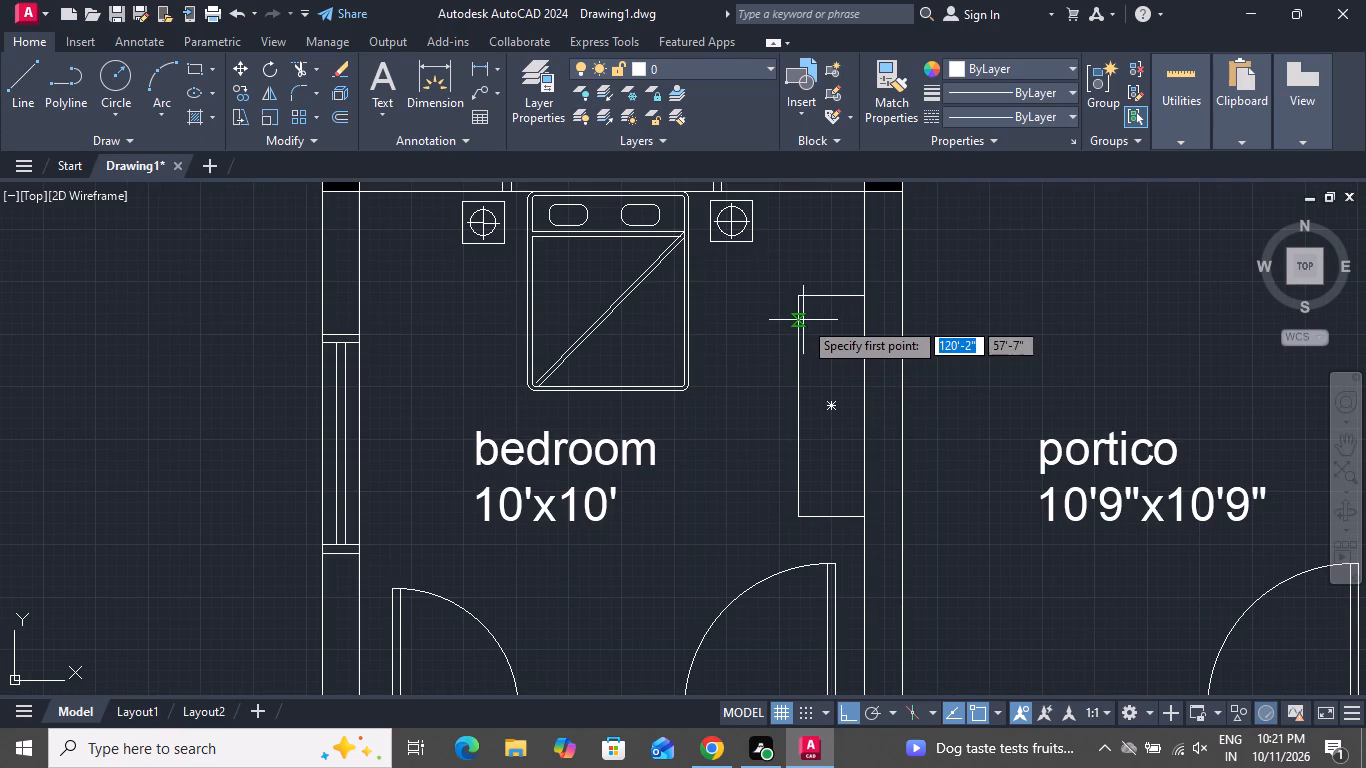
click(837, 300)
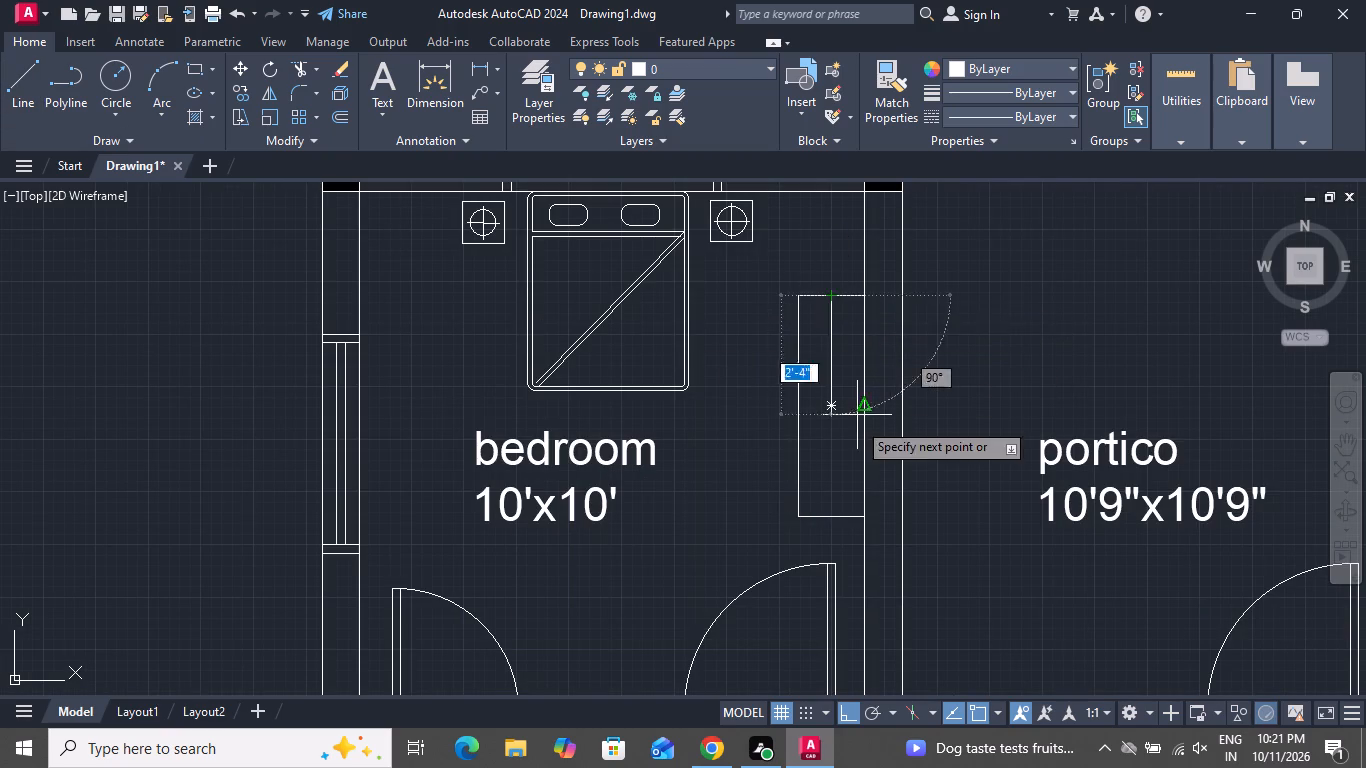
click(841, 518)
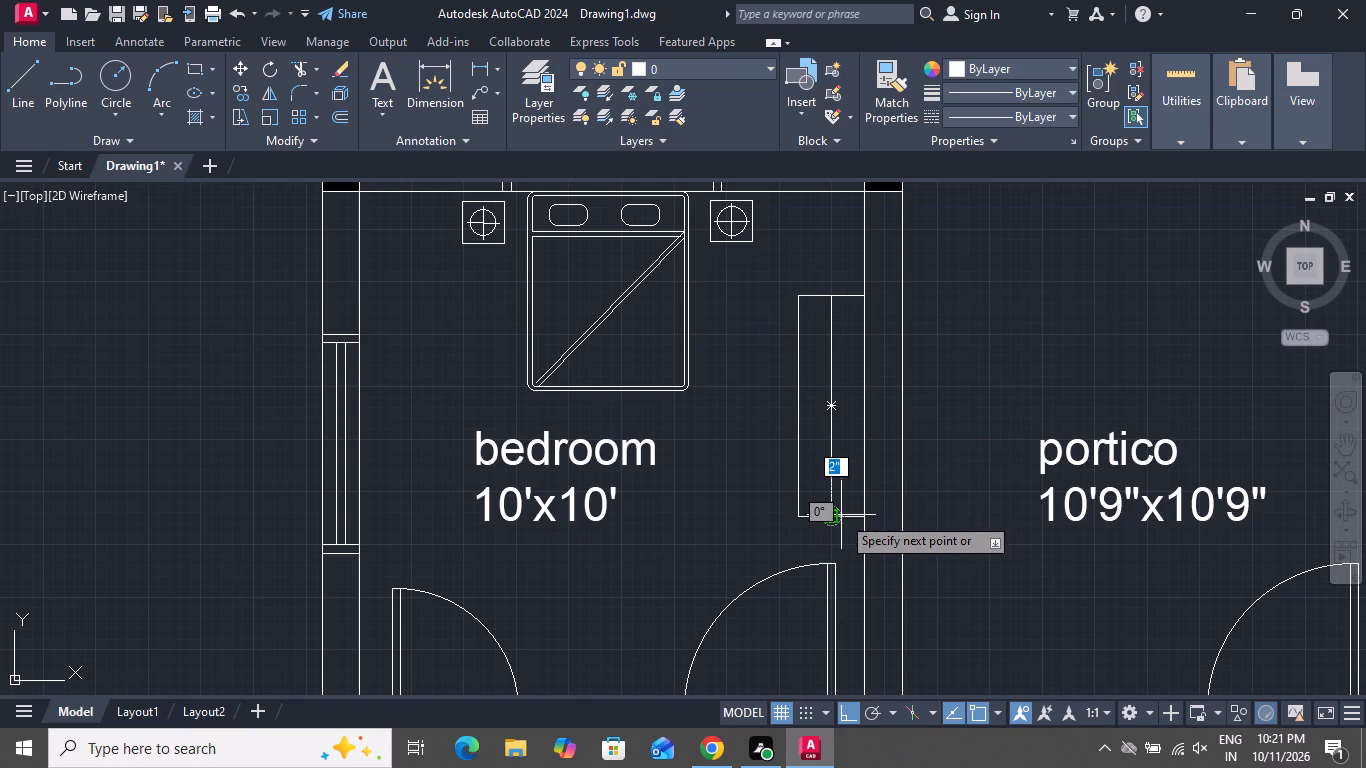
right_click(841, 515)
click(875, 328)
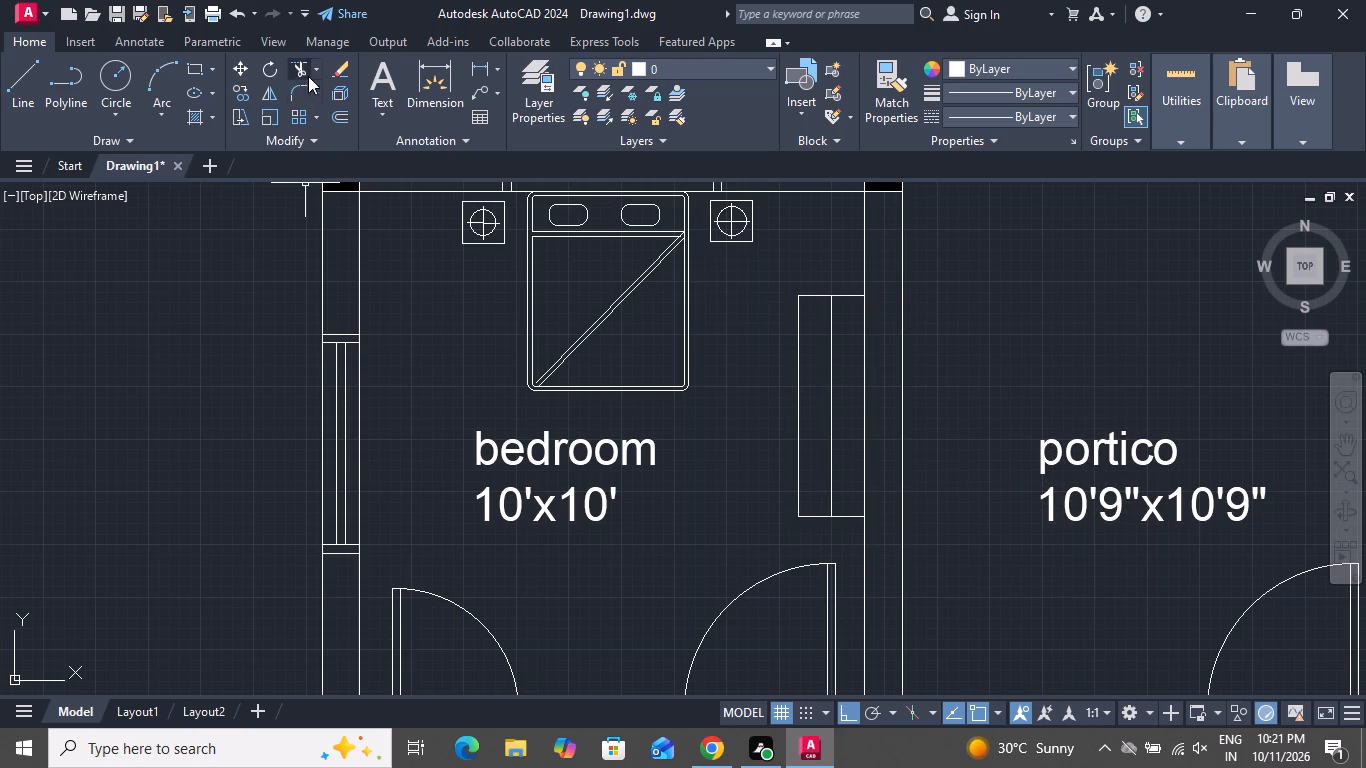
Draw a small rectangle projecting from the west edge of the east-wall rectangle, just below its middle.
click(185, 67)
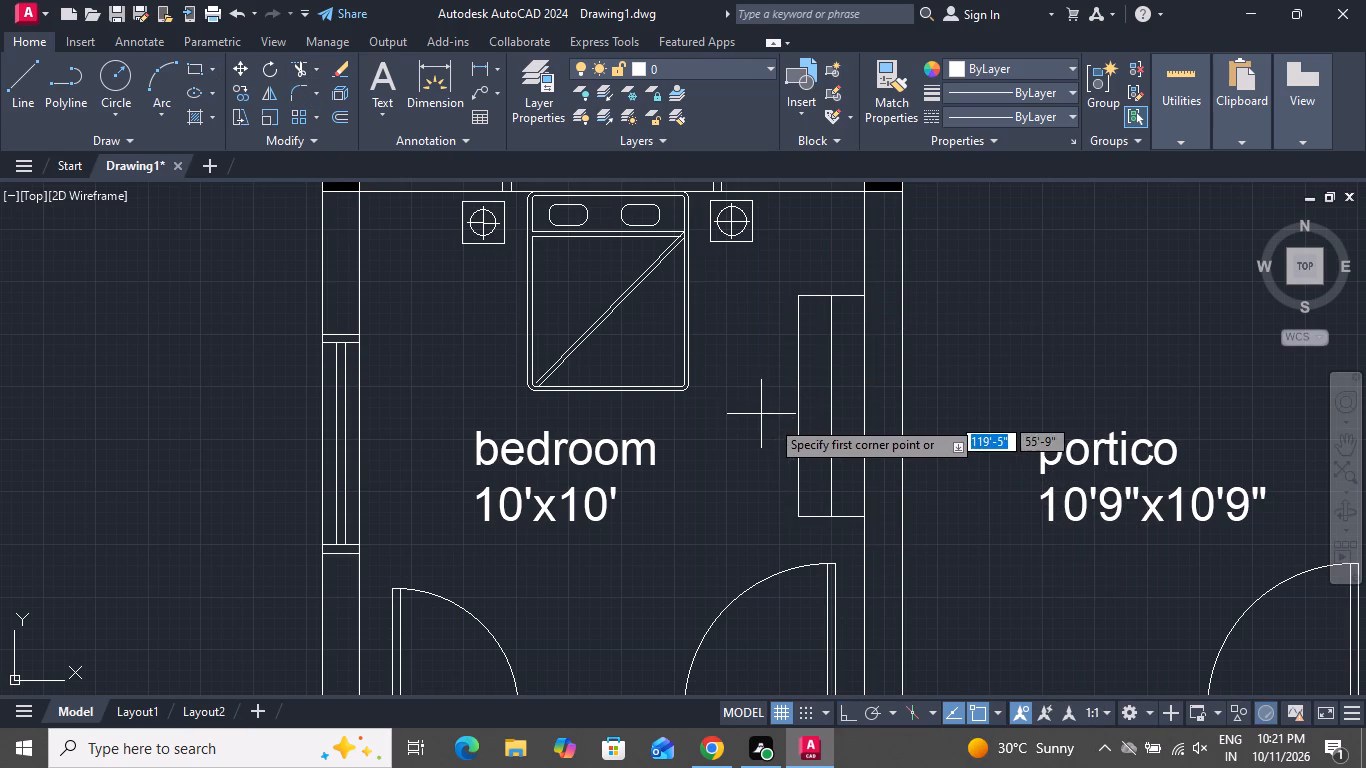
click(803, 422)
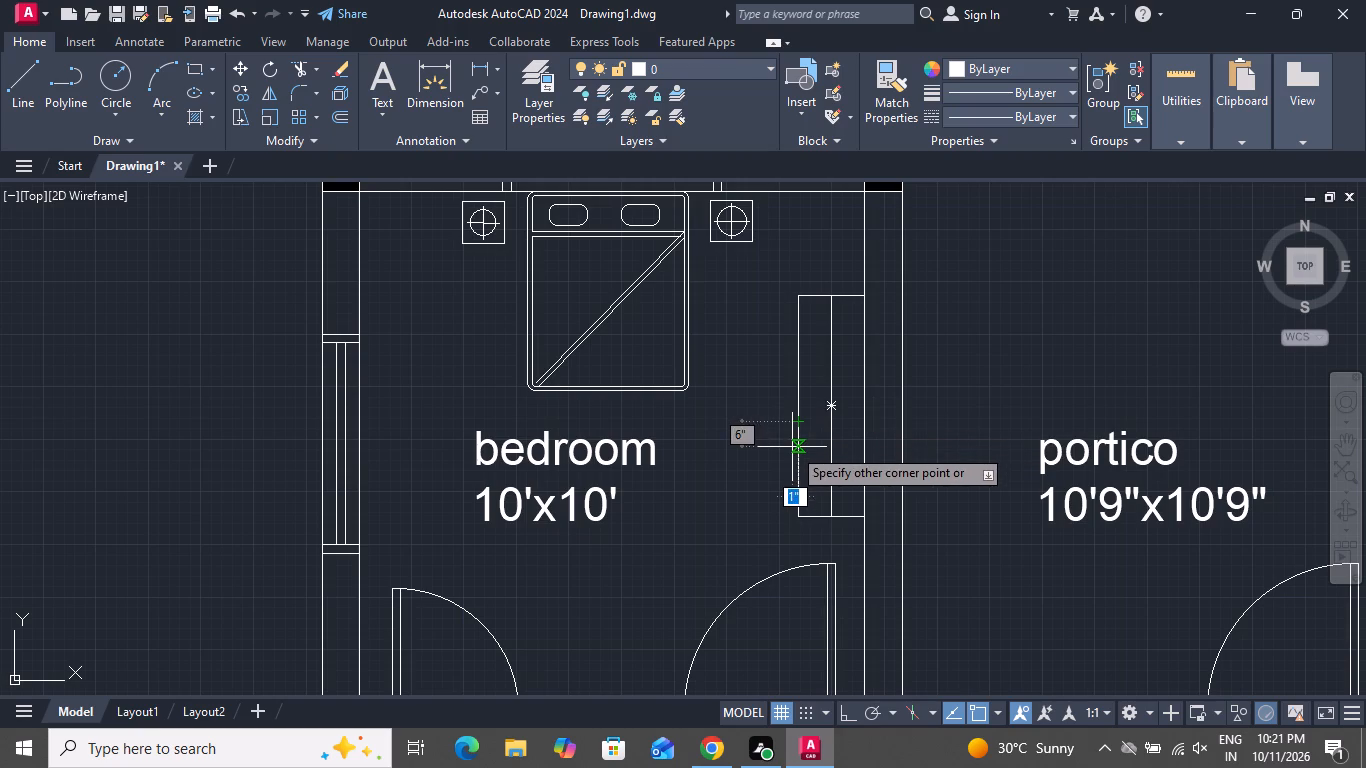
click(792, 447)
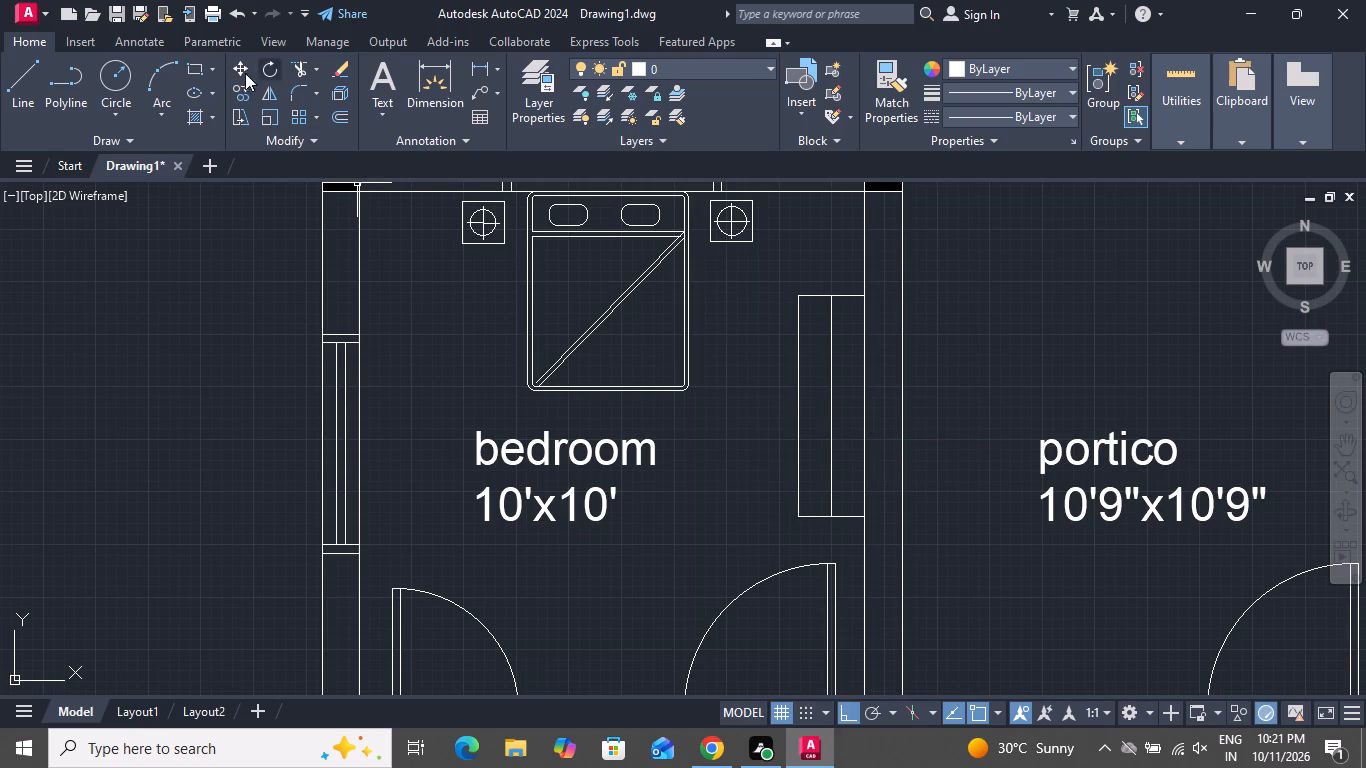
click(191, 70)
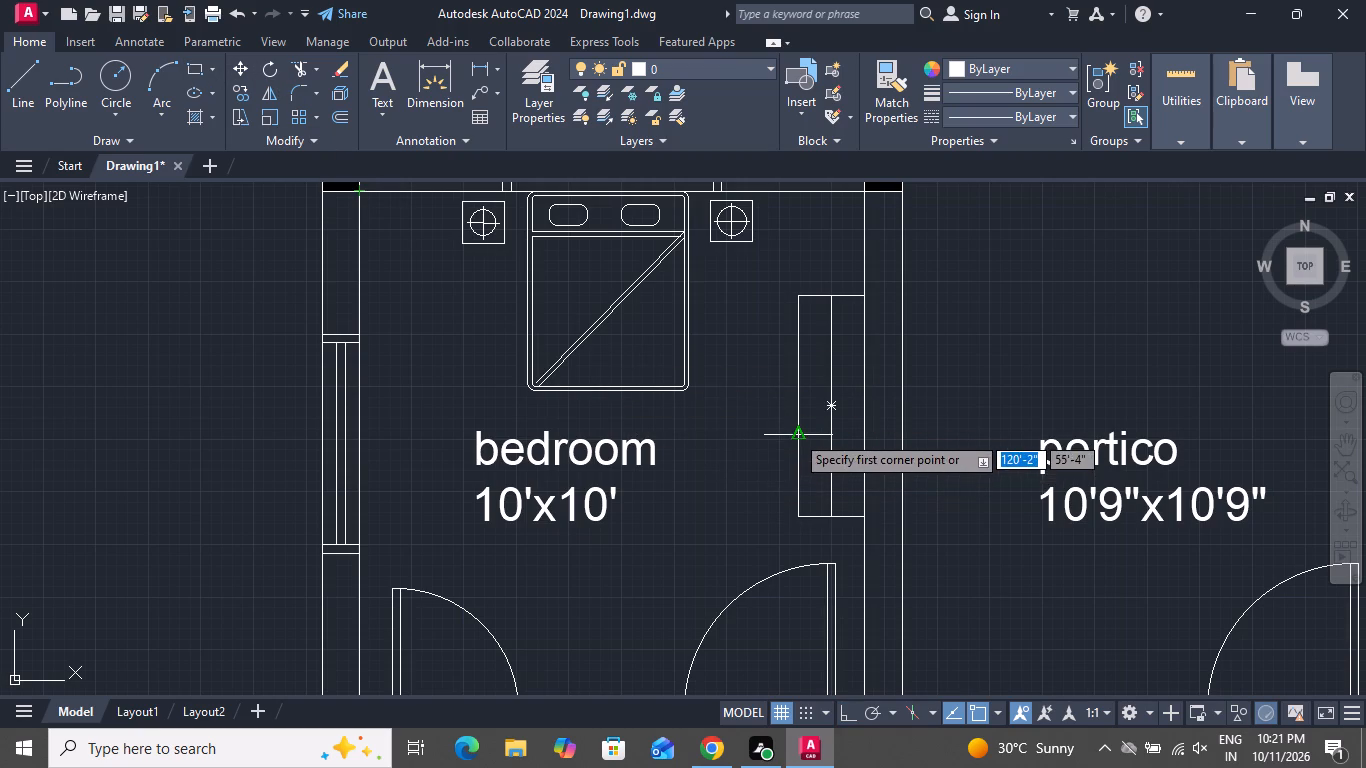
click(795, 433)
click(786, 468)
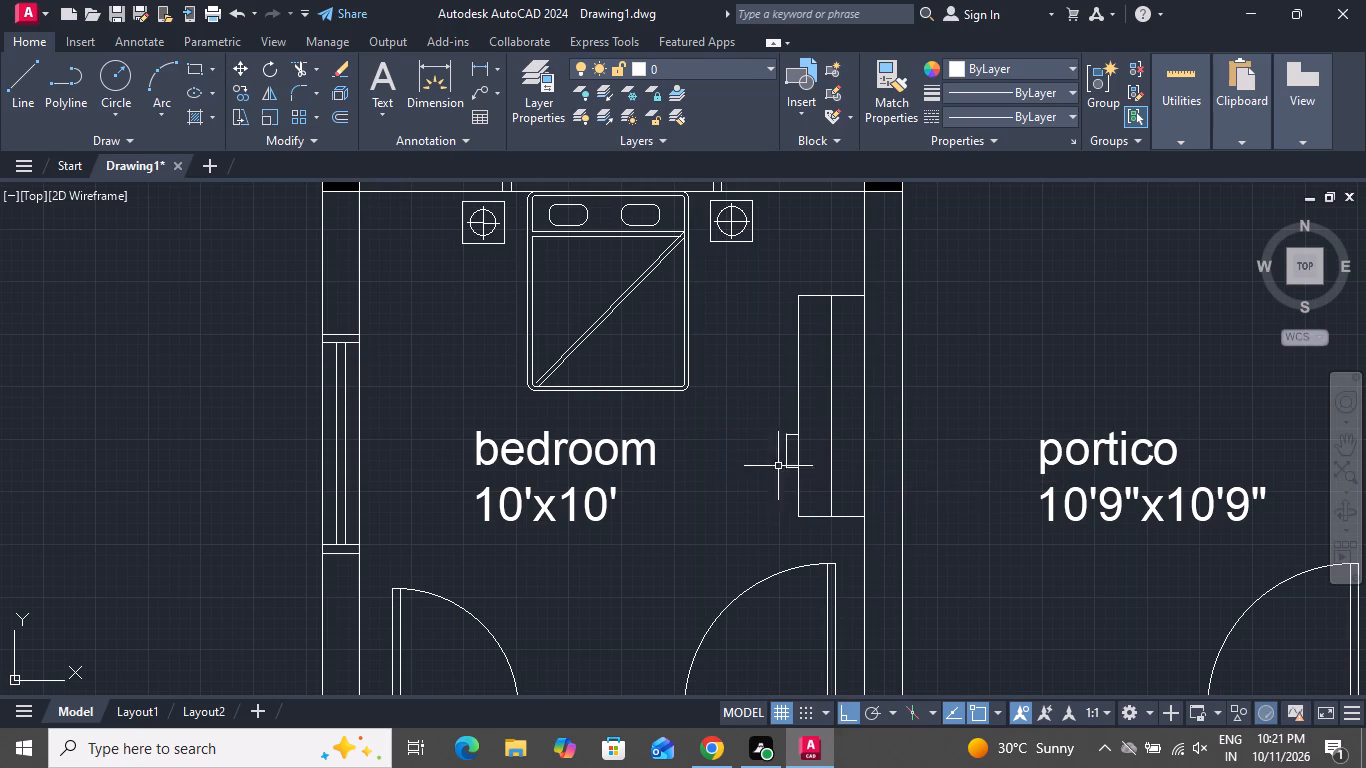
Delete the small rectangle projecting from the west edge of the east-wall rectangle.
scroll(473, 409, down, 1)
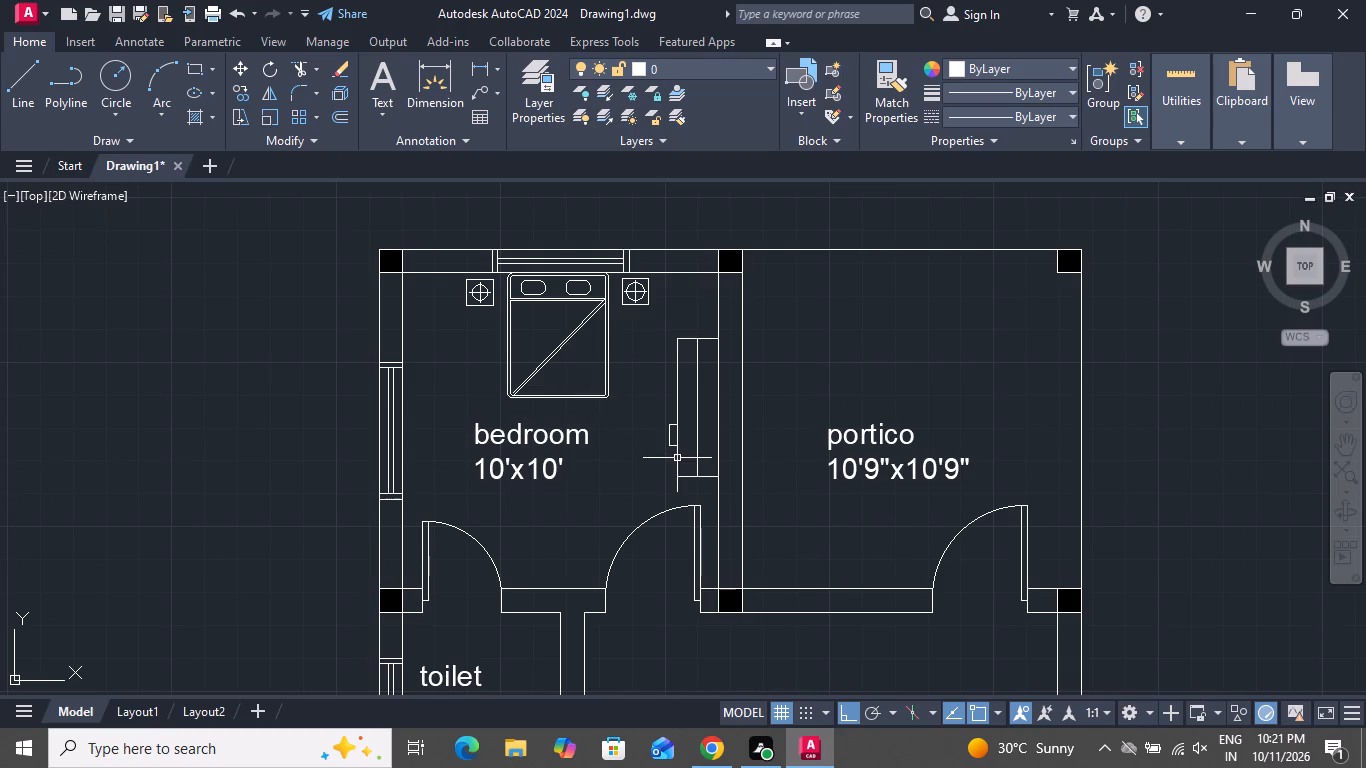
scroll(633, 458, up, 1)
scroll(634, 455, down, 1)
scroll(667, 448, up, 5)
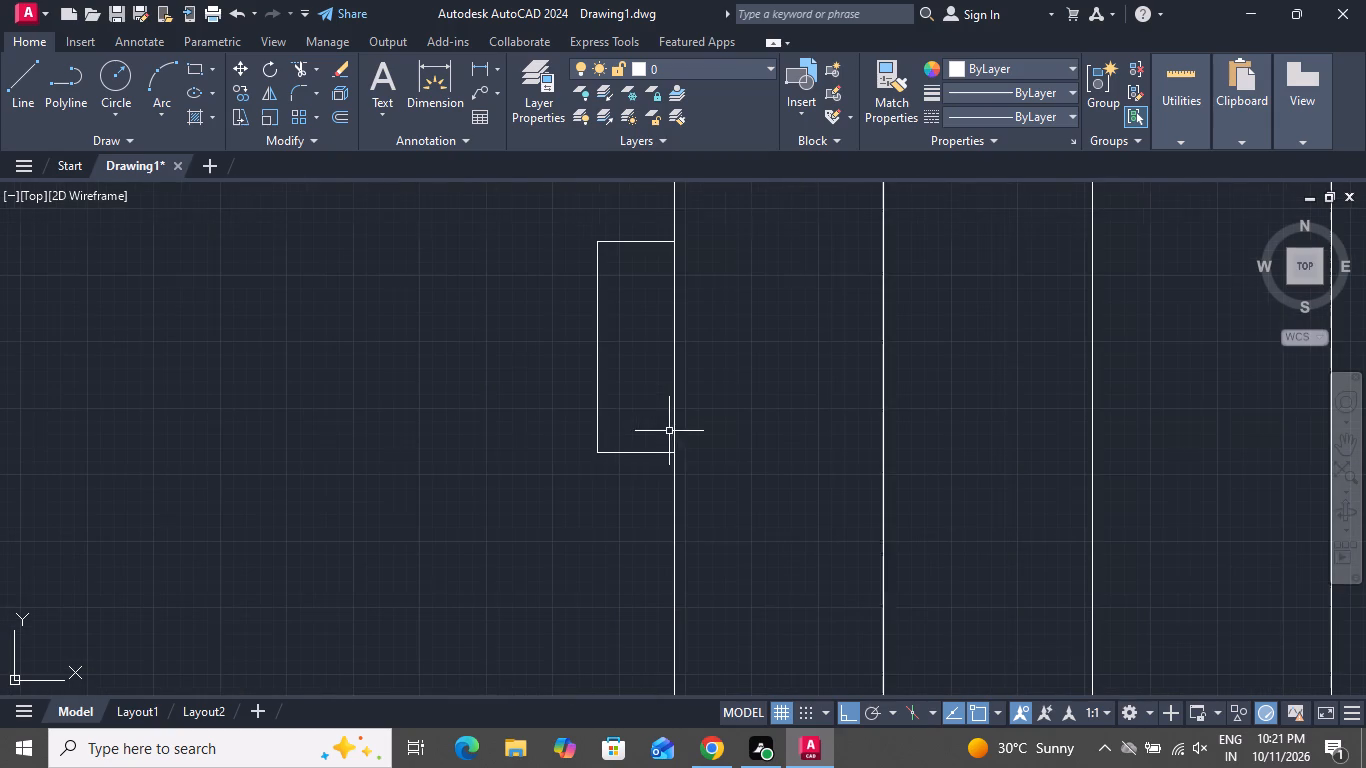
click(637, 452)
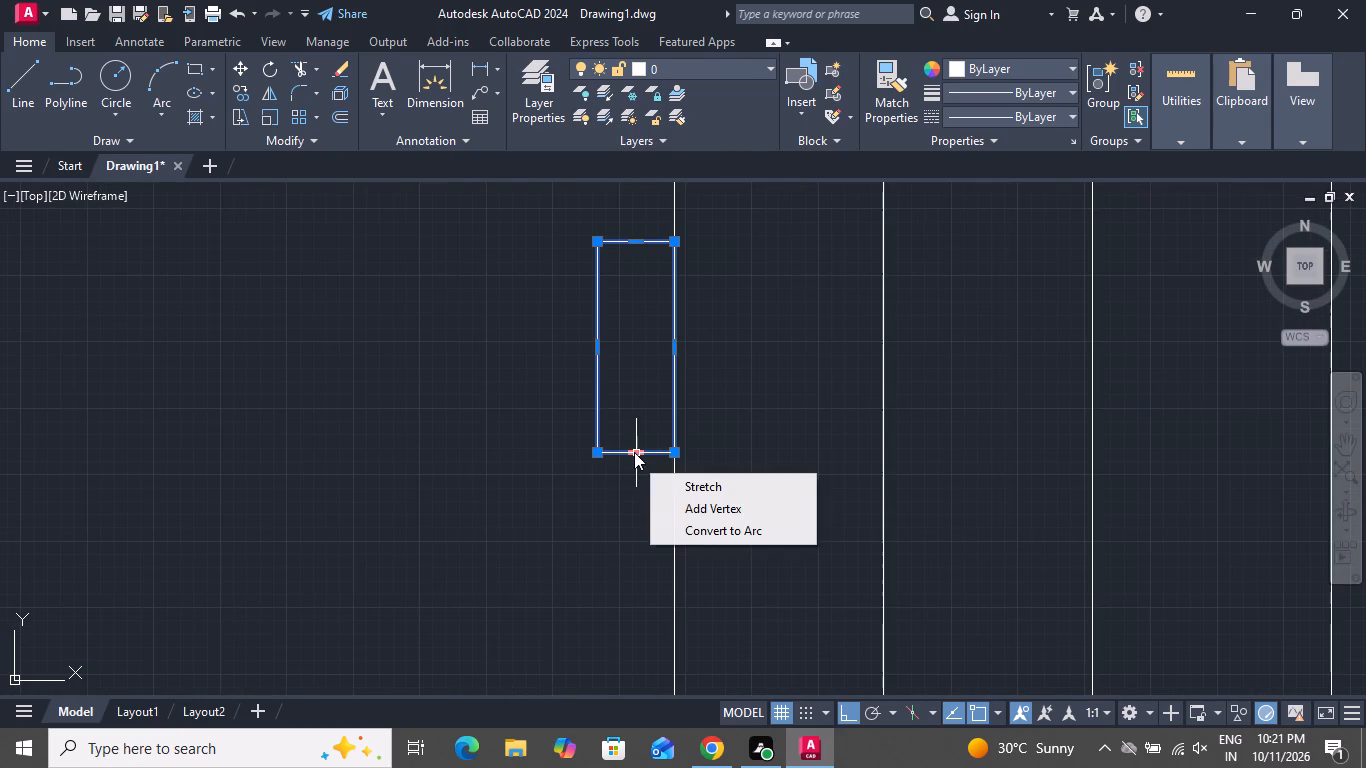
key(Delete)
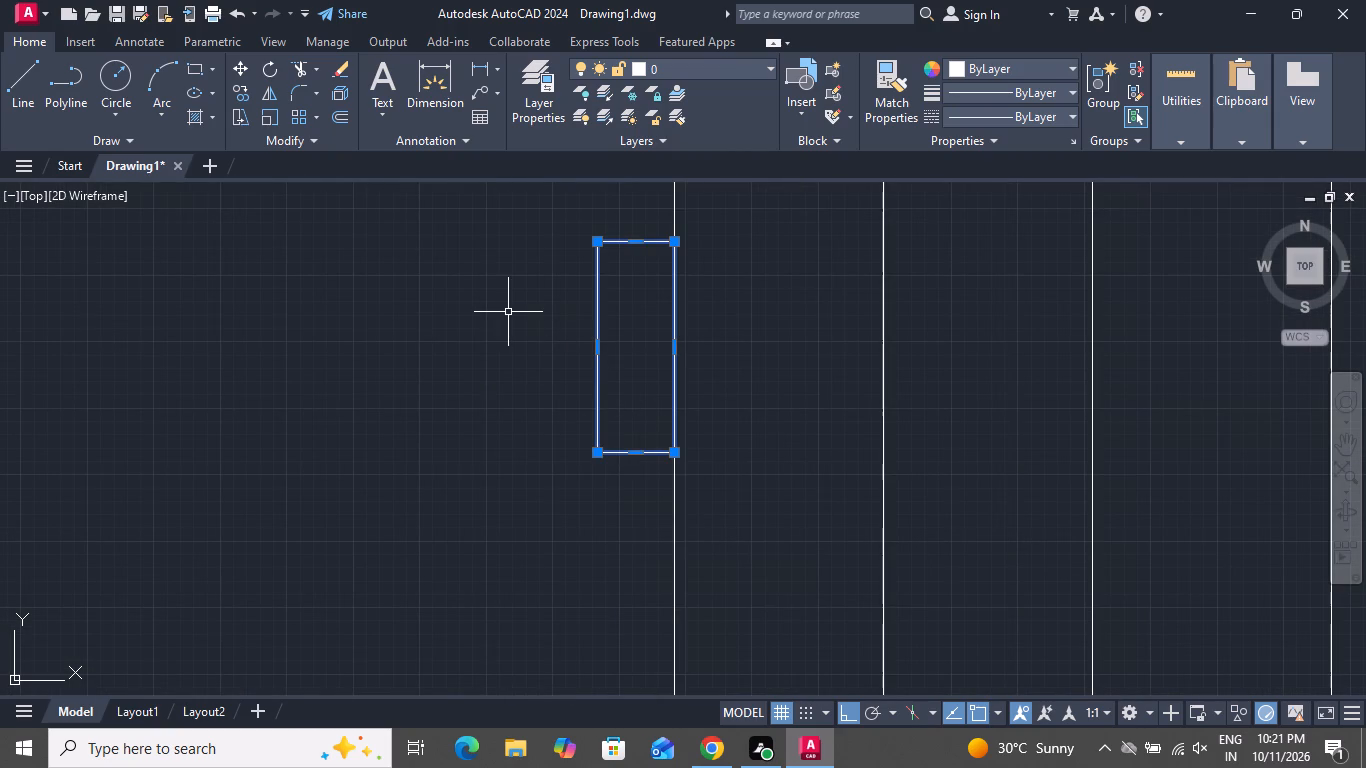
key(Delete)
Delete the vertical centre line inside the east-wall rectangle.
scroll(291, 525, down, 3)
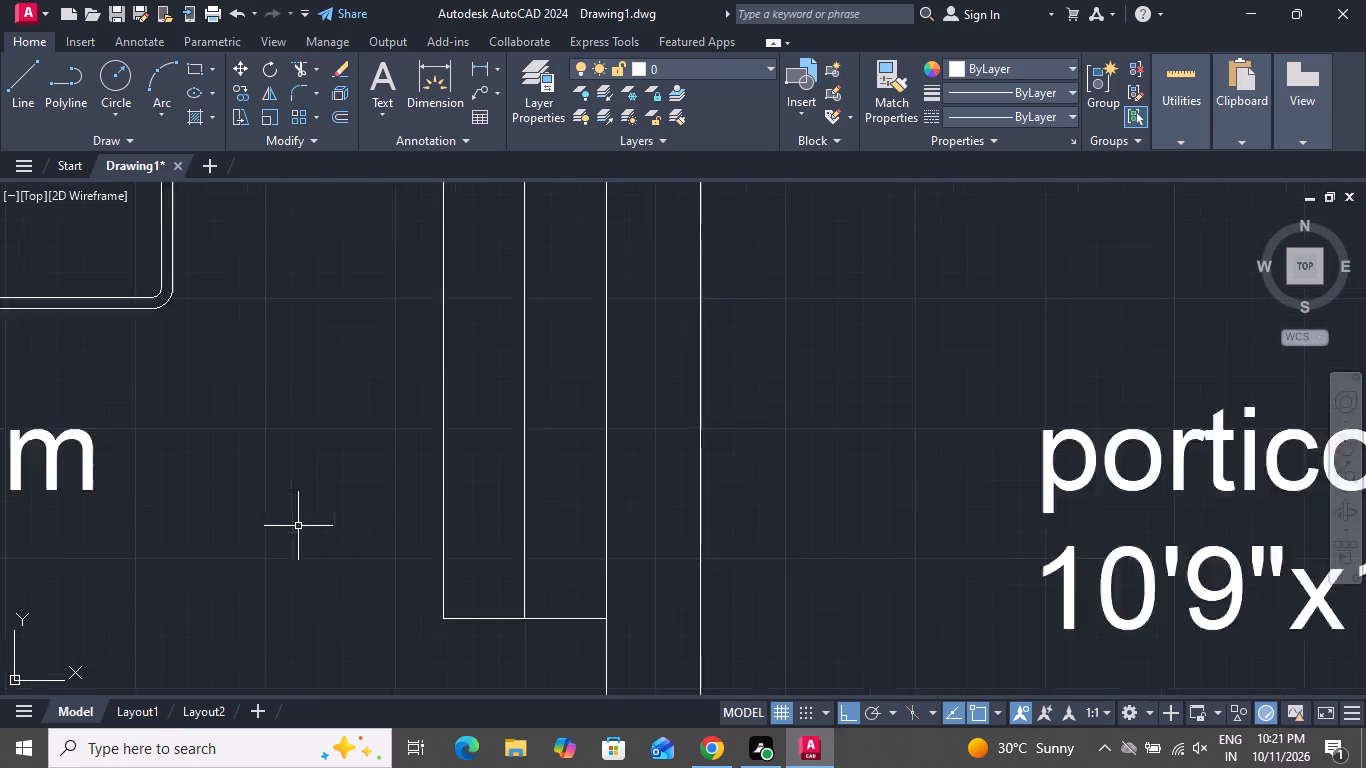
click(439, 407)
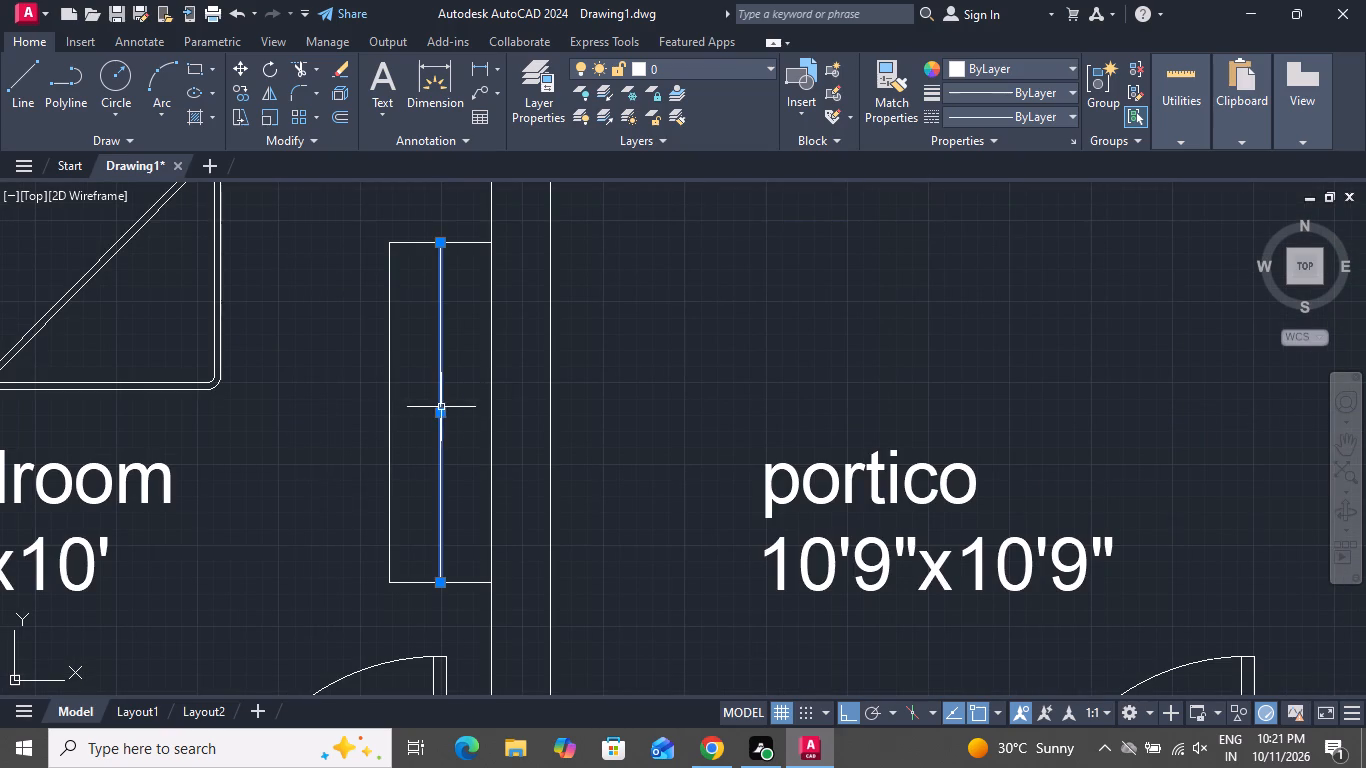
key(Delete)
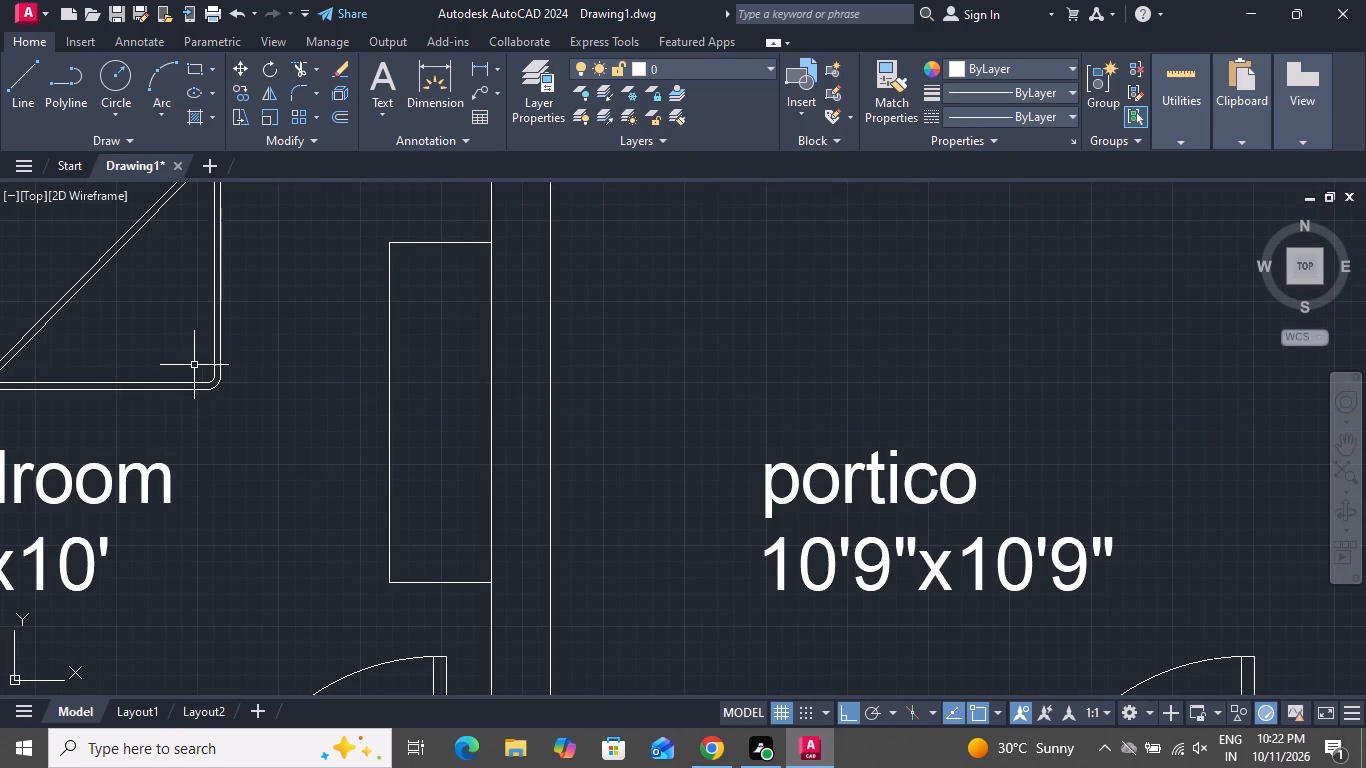
Draw a vertical line centred inside the east-wall rectangle of the bedroom, stopping short of its top and bottom edges.
click(20, 82)
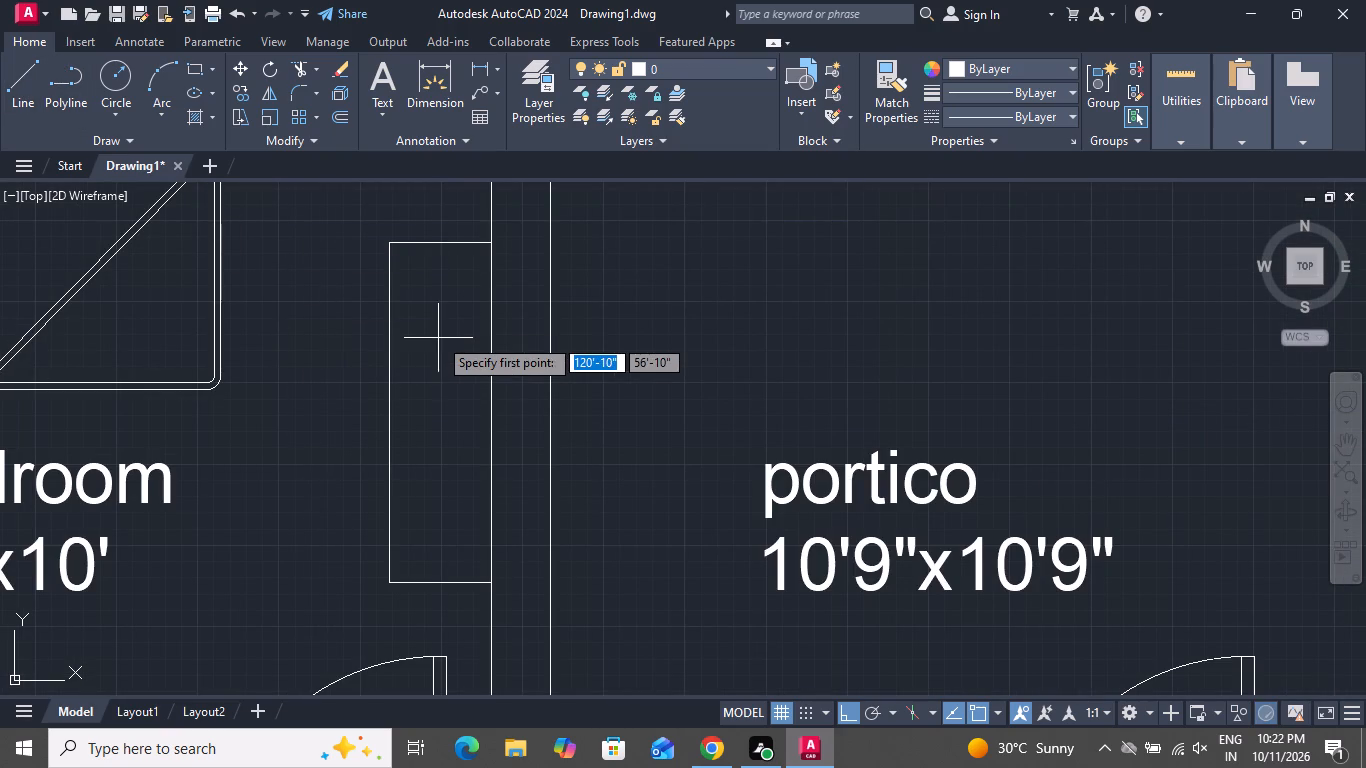
click(440, 335)
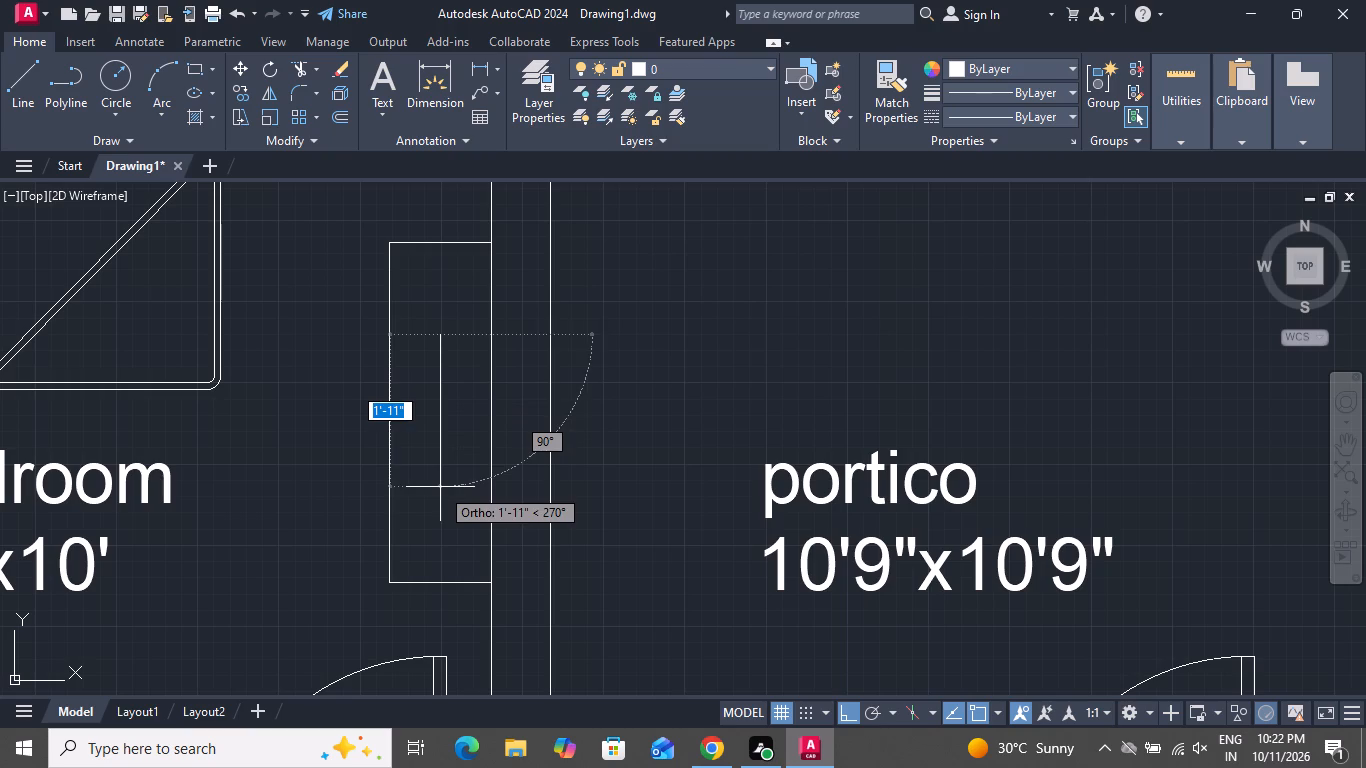
click(438, 512)
right_click(438, 512)
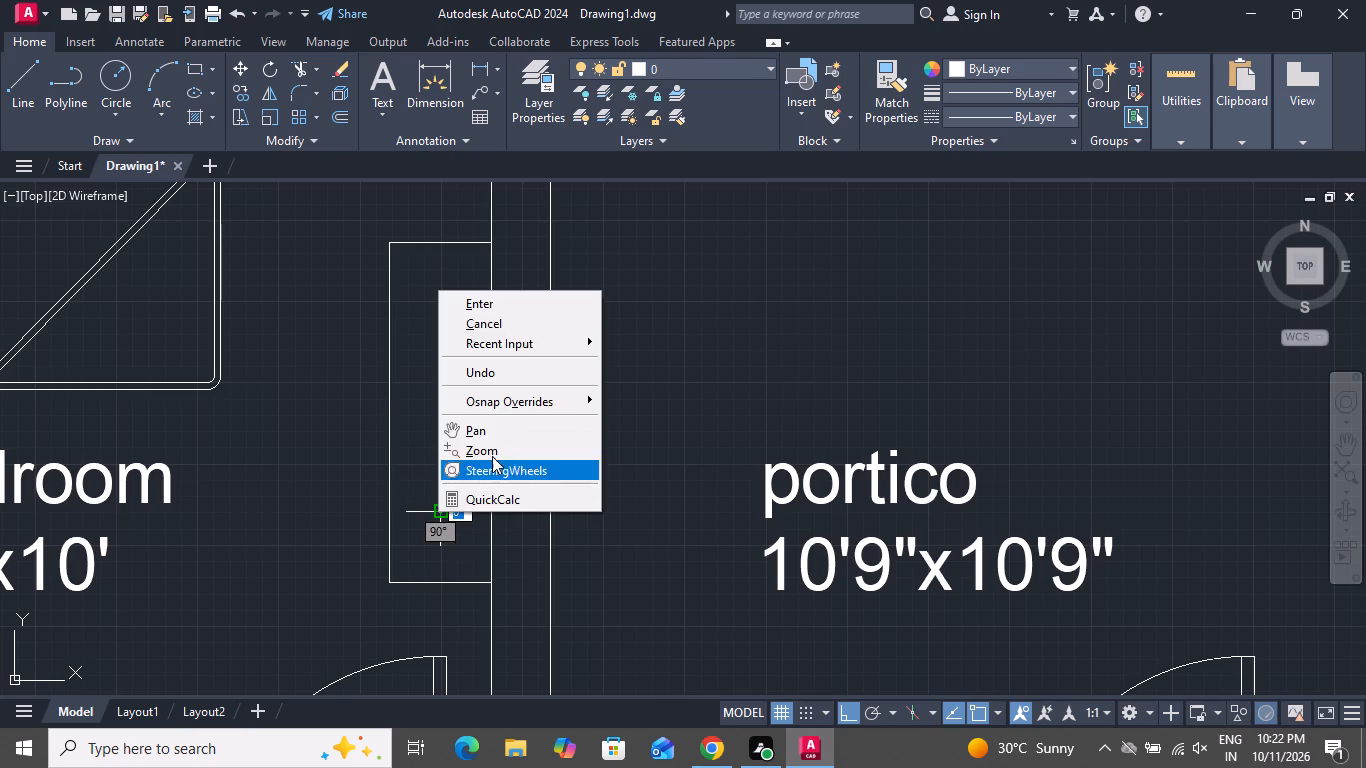
click(518, 327)
Draw a short horizontal line crossing the new vertical line just below its upper end.
click(17, 78)
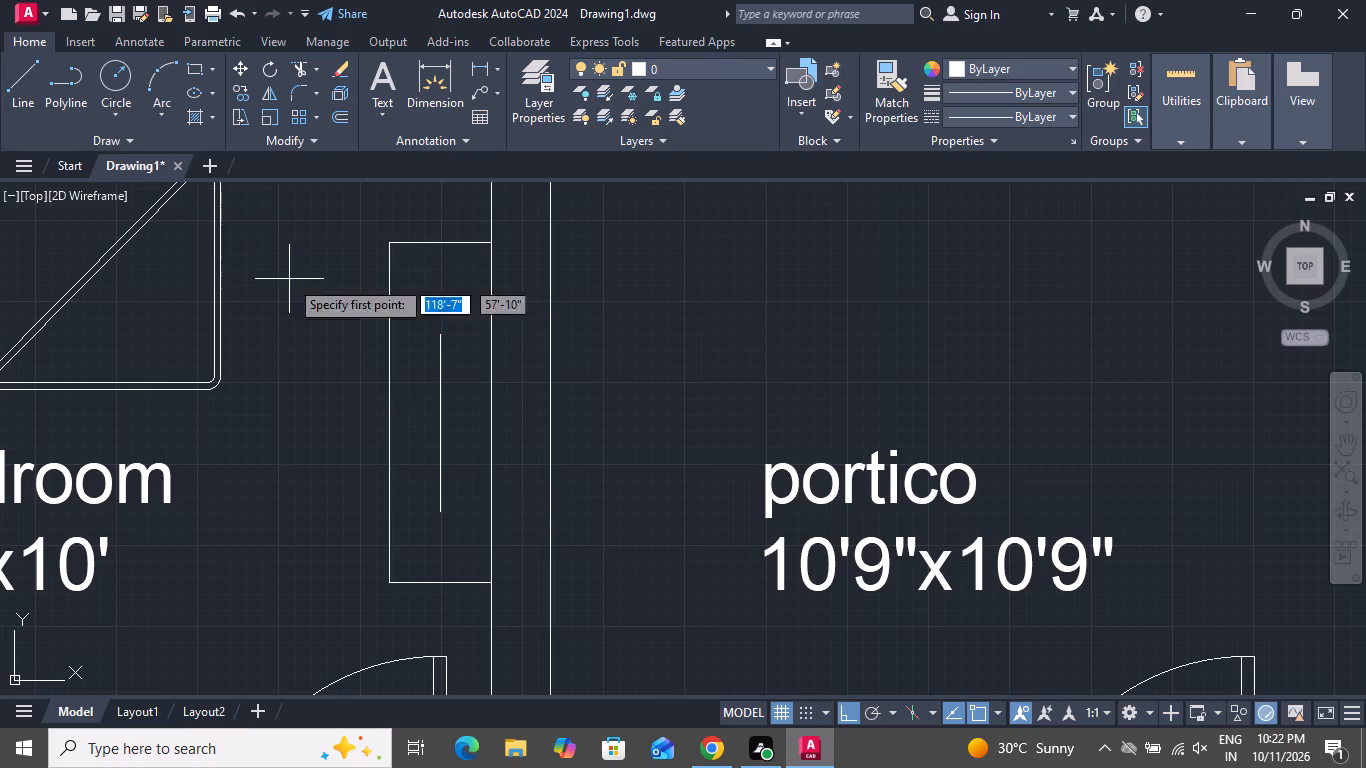
click(414, 350)
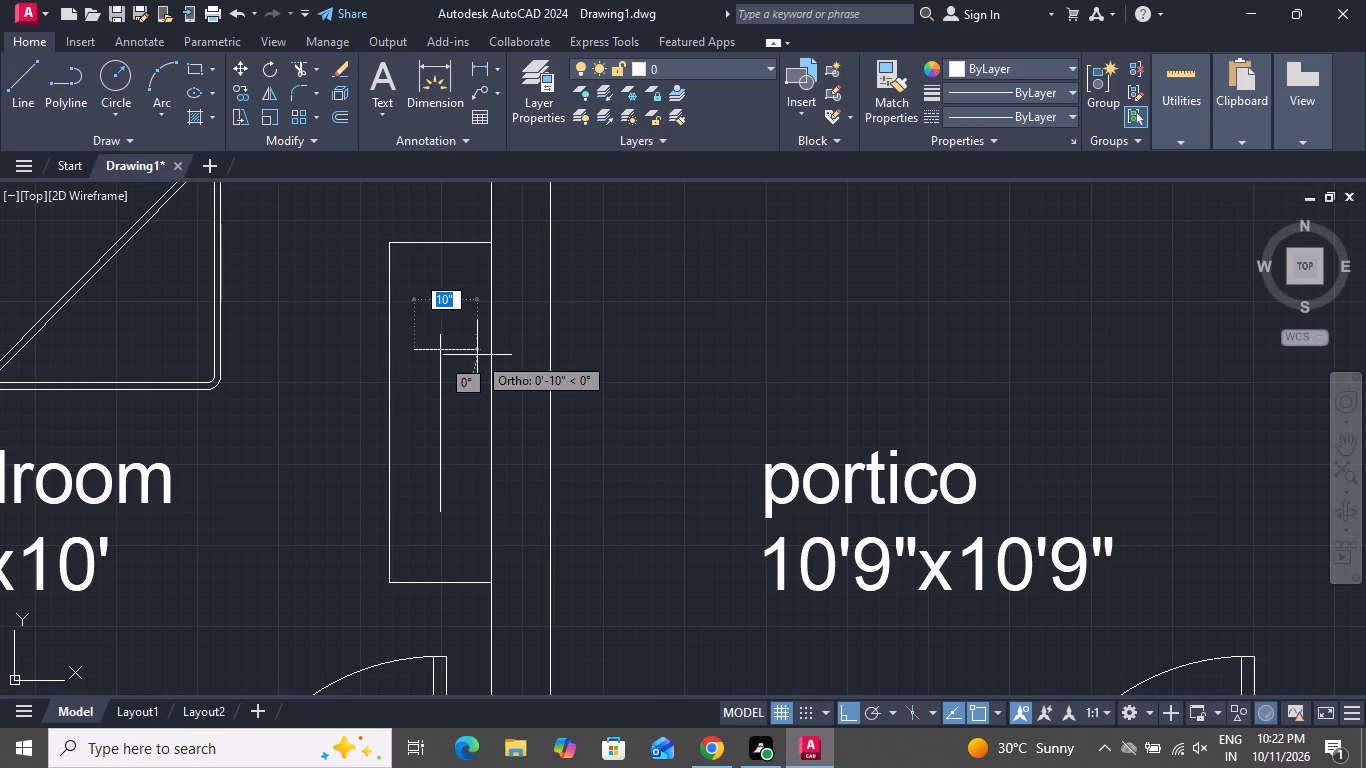
click(467, 356)
right_click(467, 356)
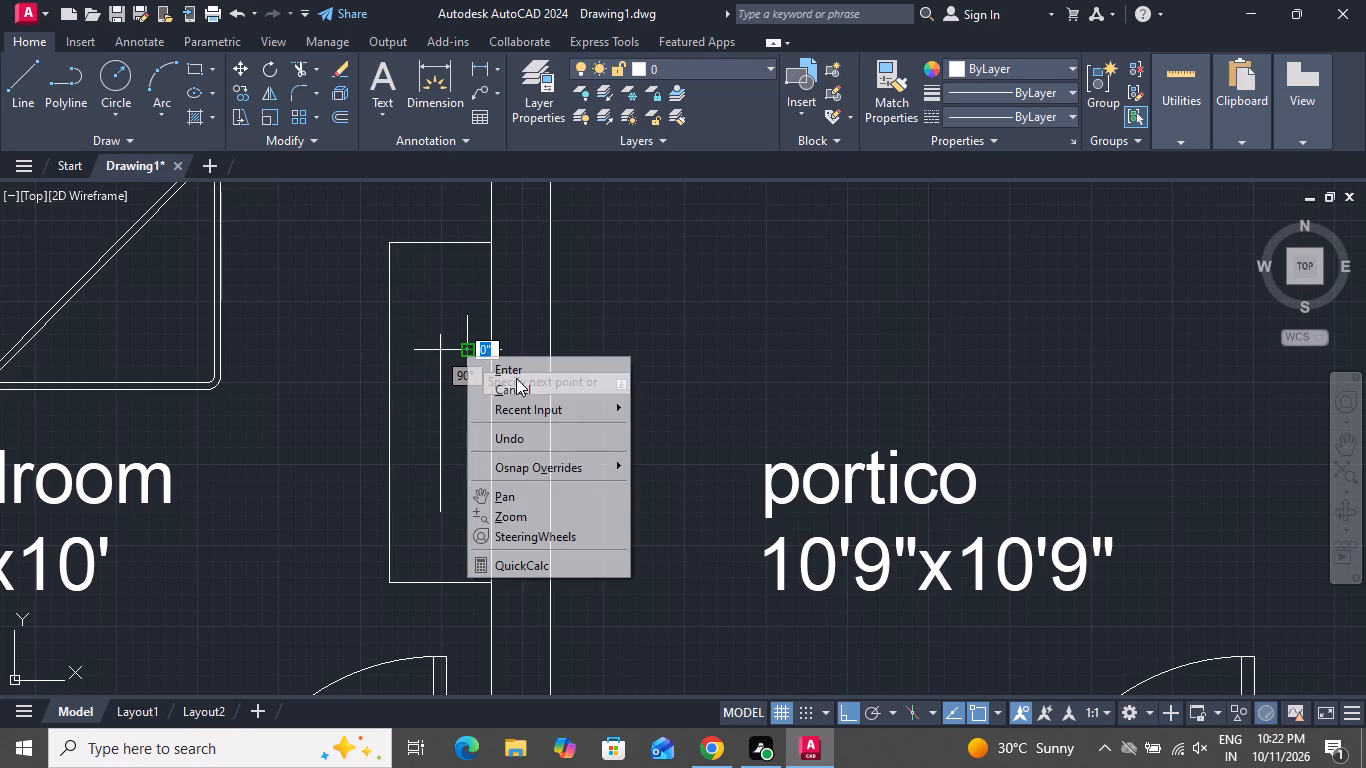
click(517, 392)
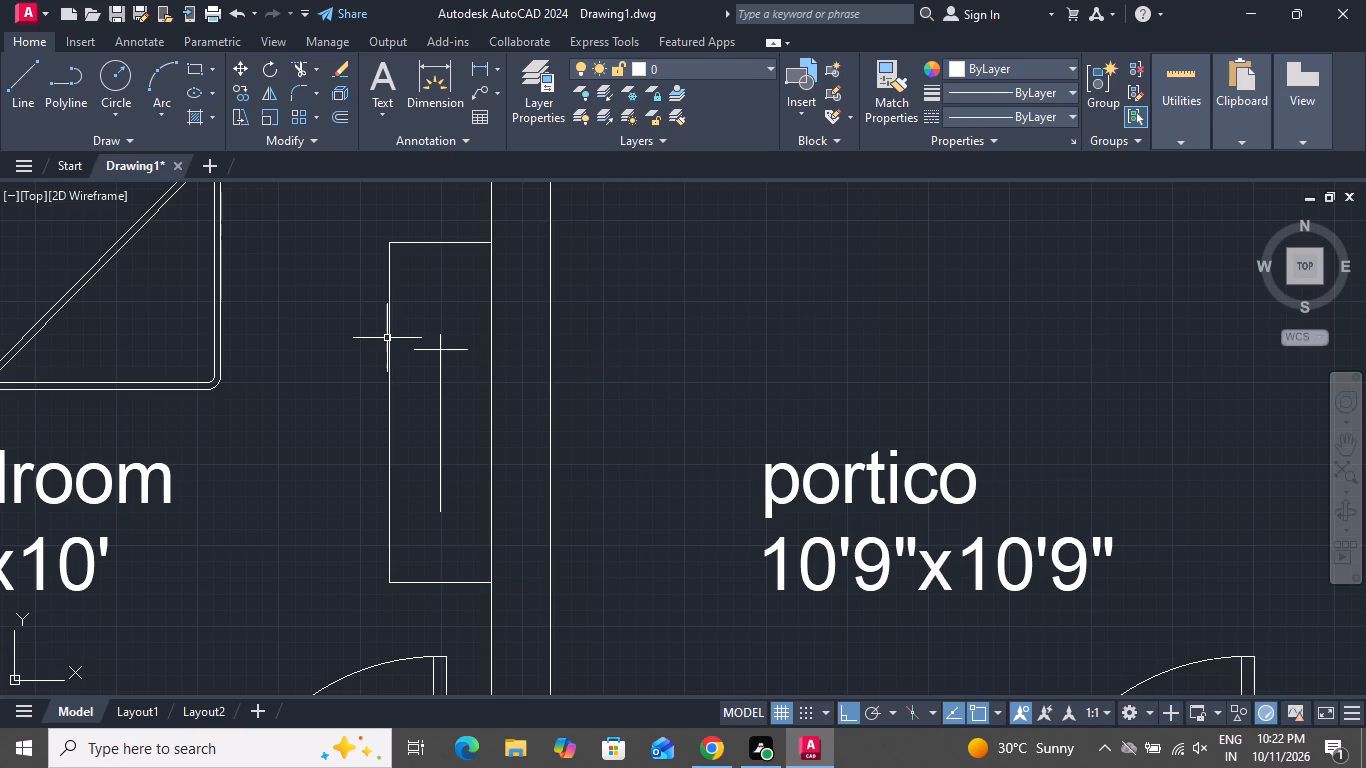
Offset the short horizontal line downward at 2" spacing, each time from the newest line, to add six copies along the vertical line.
text(o 2)
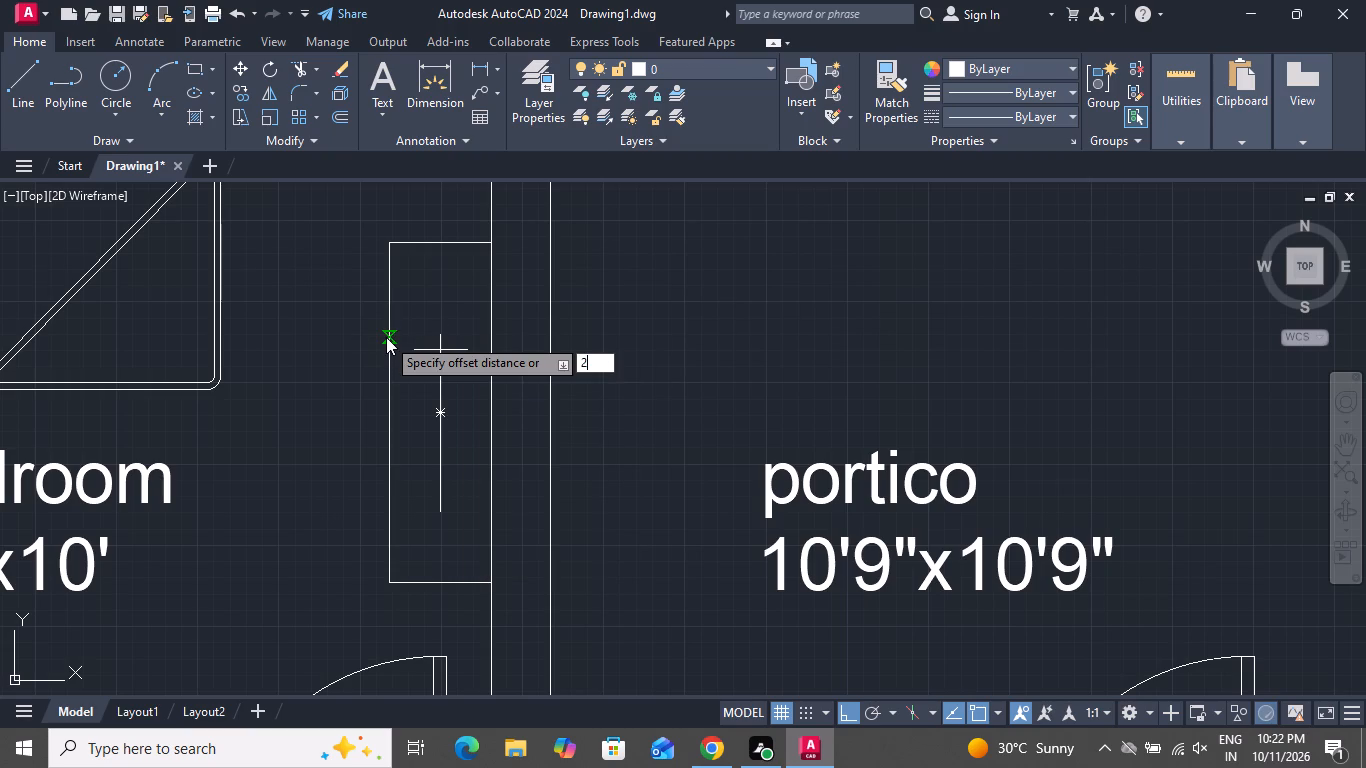
key(shift+quotedbl)
key(Return)
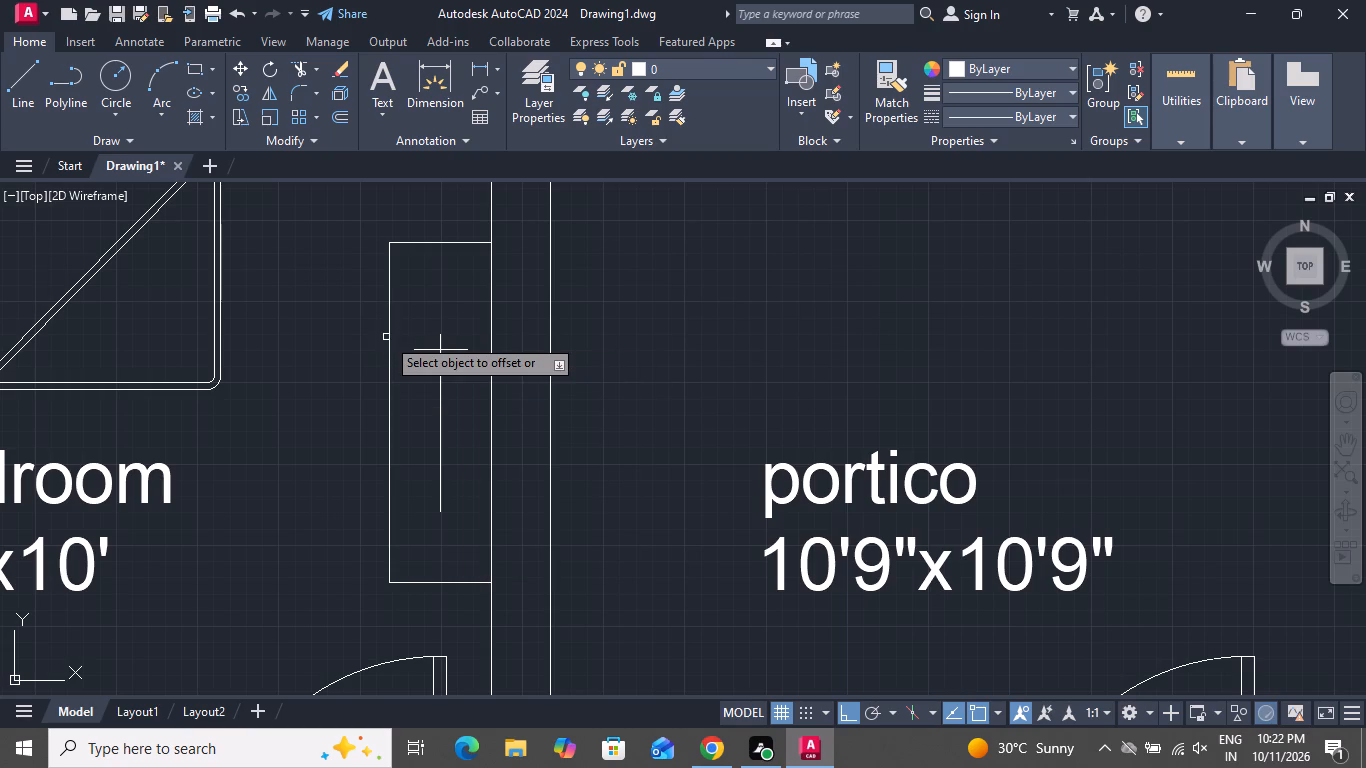
scroll(385, 380, up, 3)
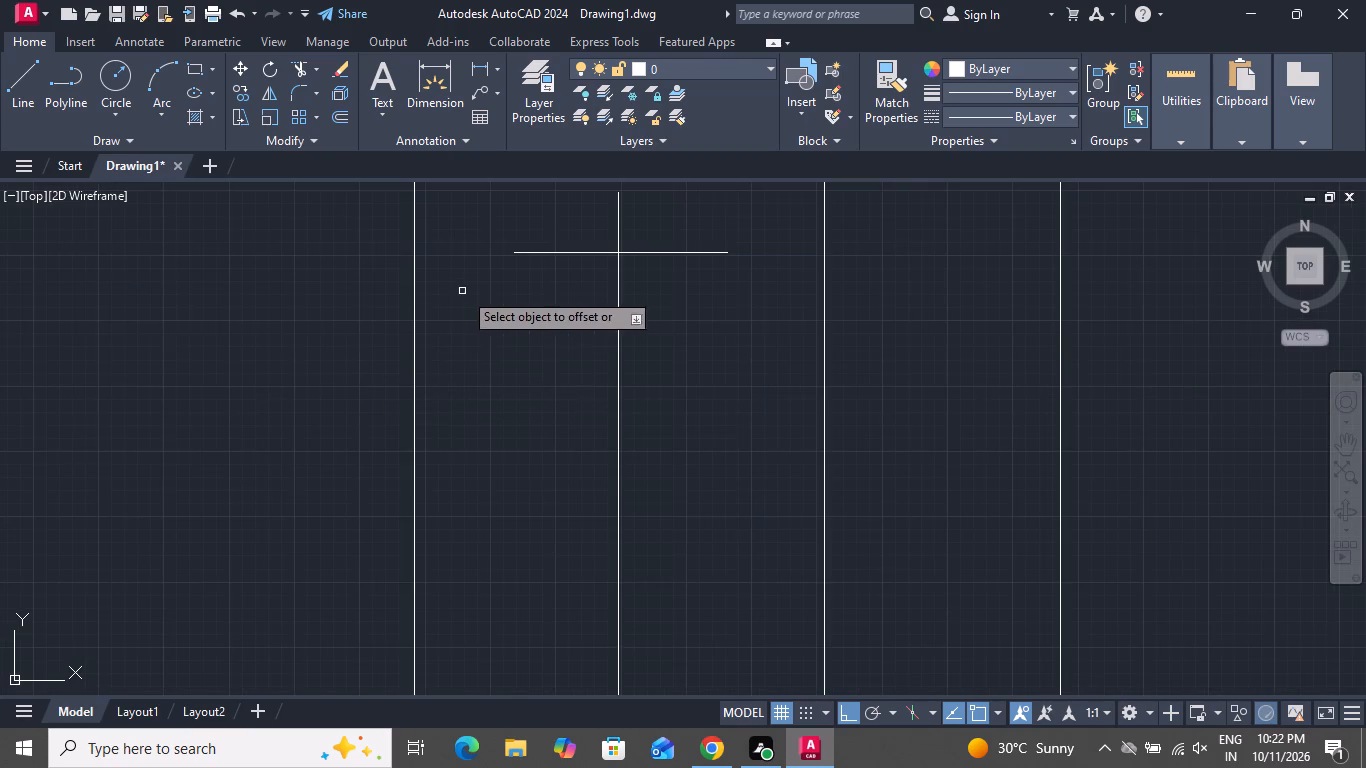
click(536, 255)
click(556, 321)
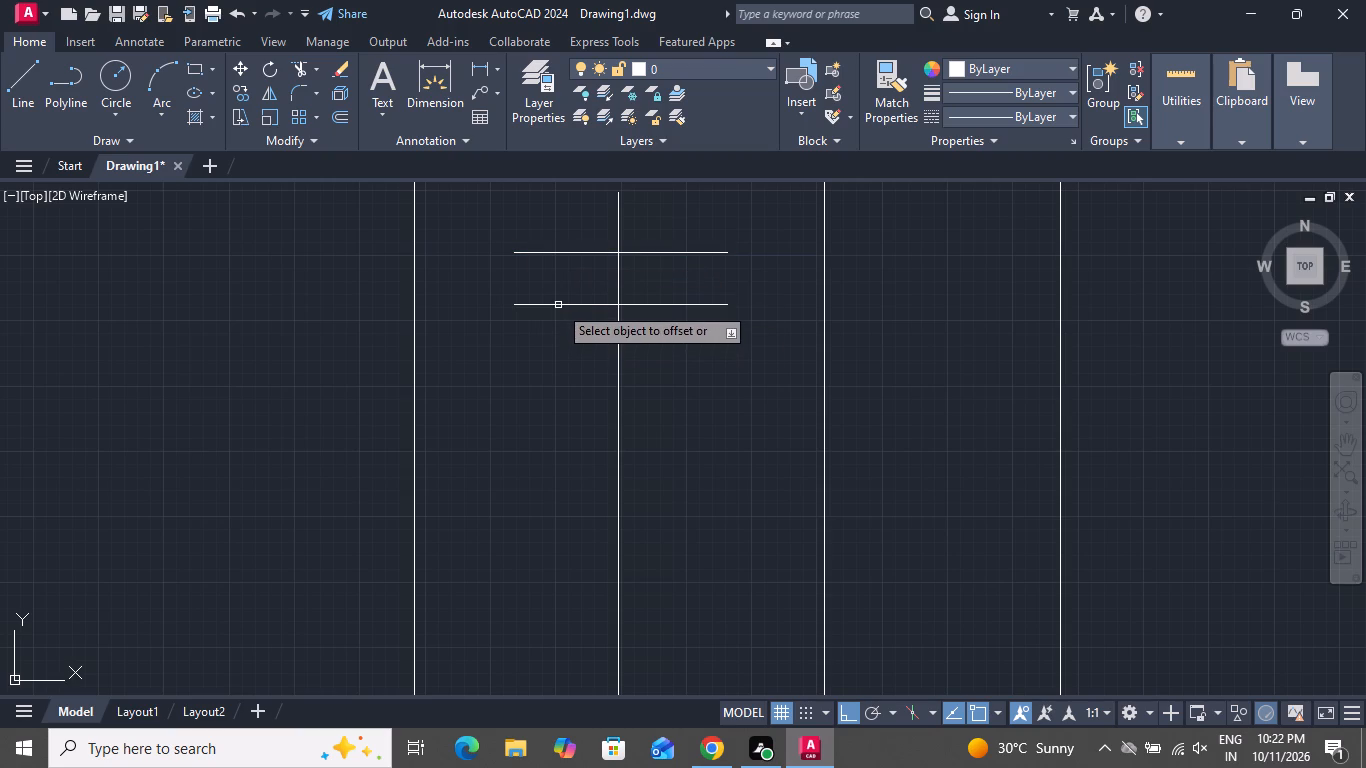
click(558, 305)
click(556, 377)
click(557, 354)
click(557, 399)
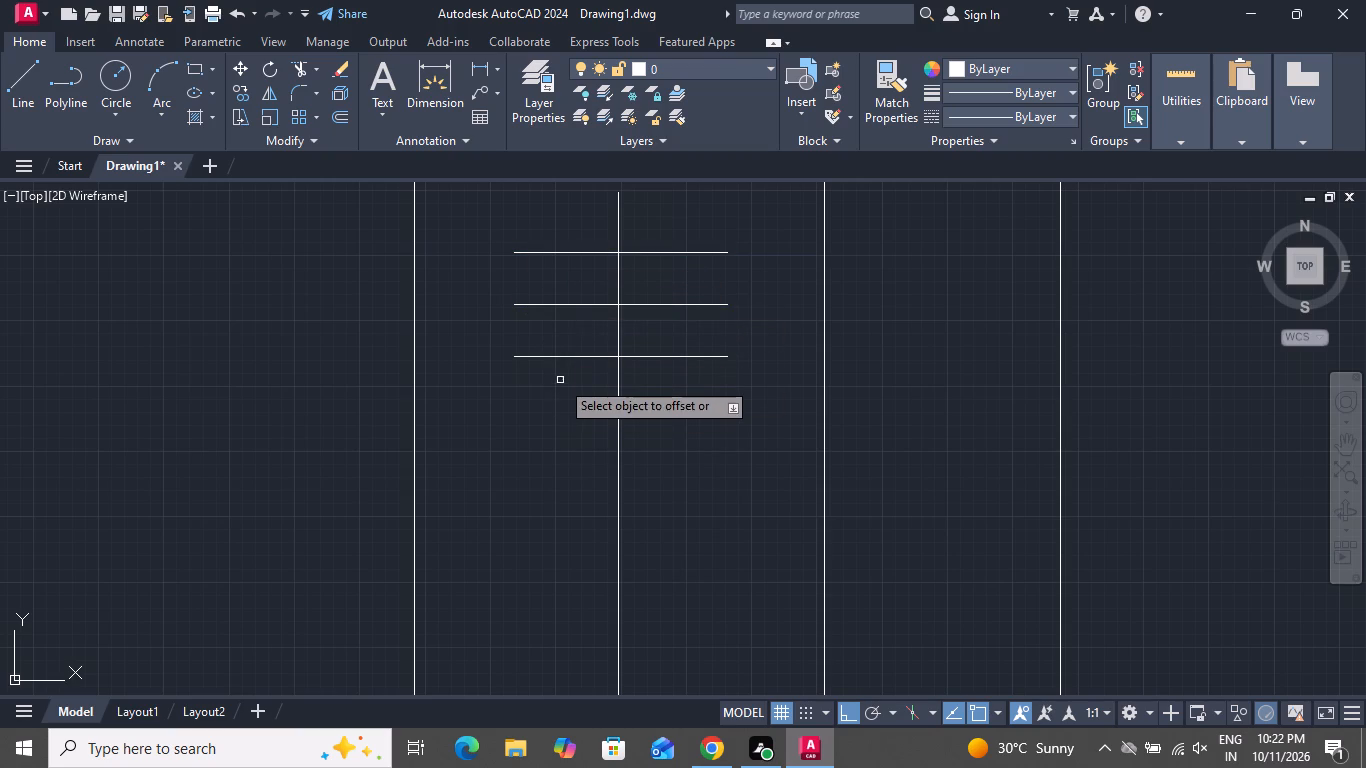
click(562, 357)
click(560, 434)
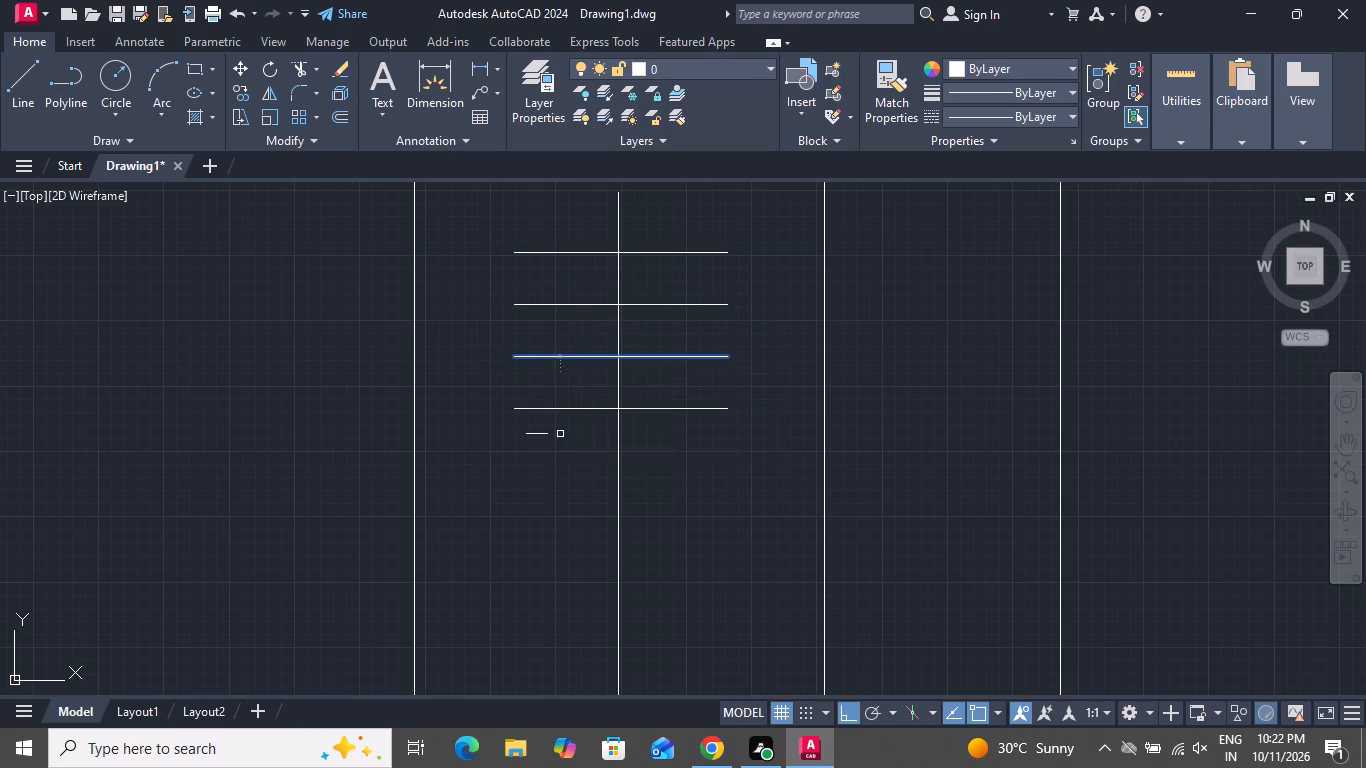
drag(560, 408, 559, 431)
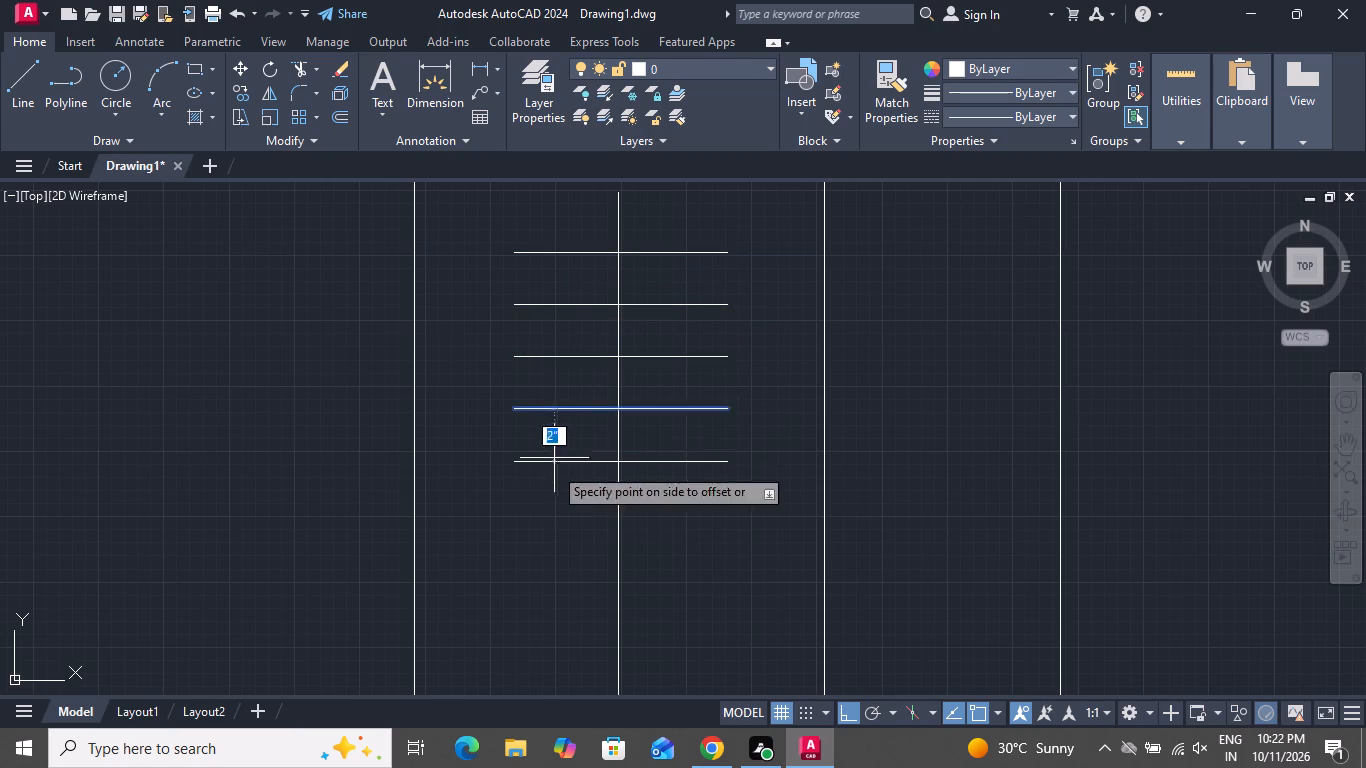
click(552, 499)
click(557, 462)
click(553, 544)
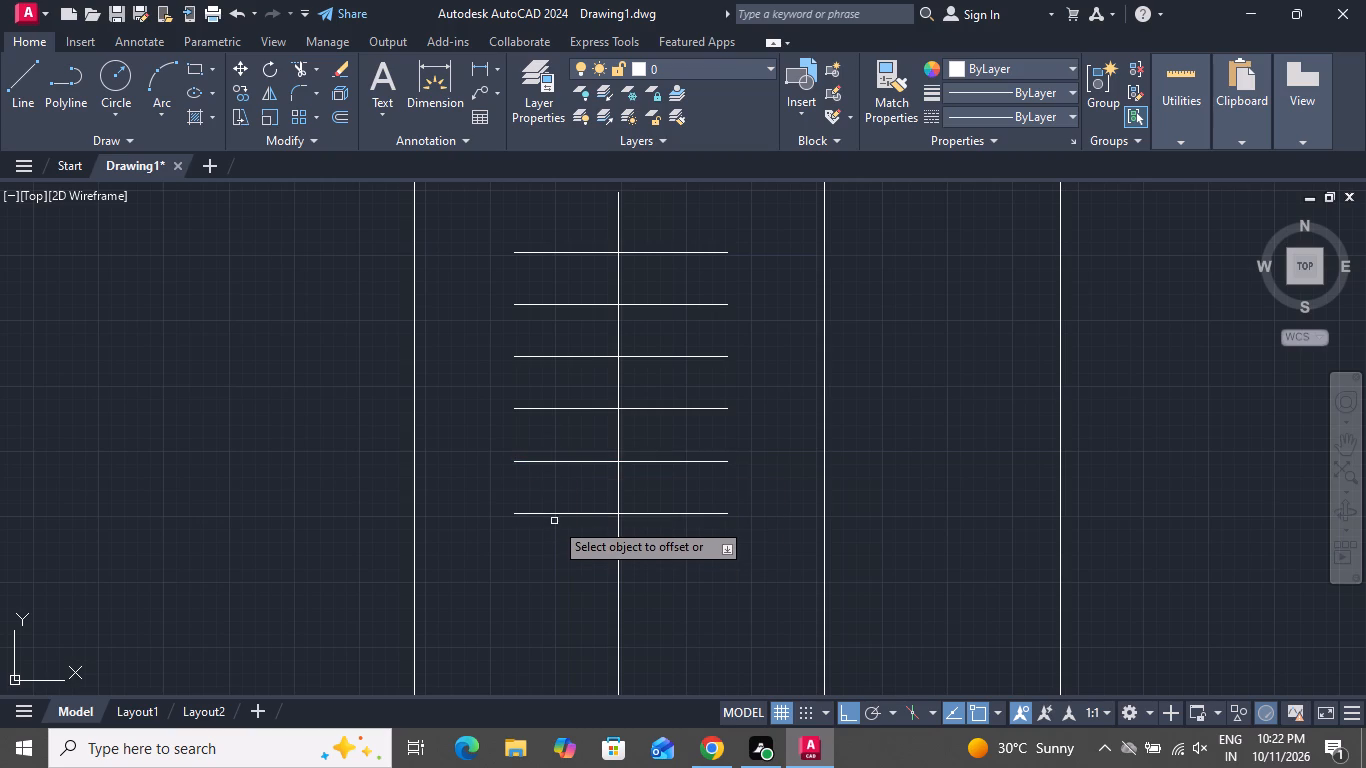
click(554, 516)
click(558, 591)
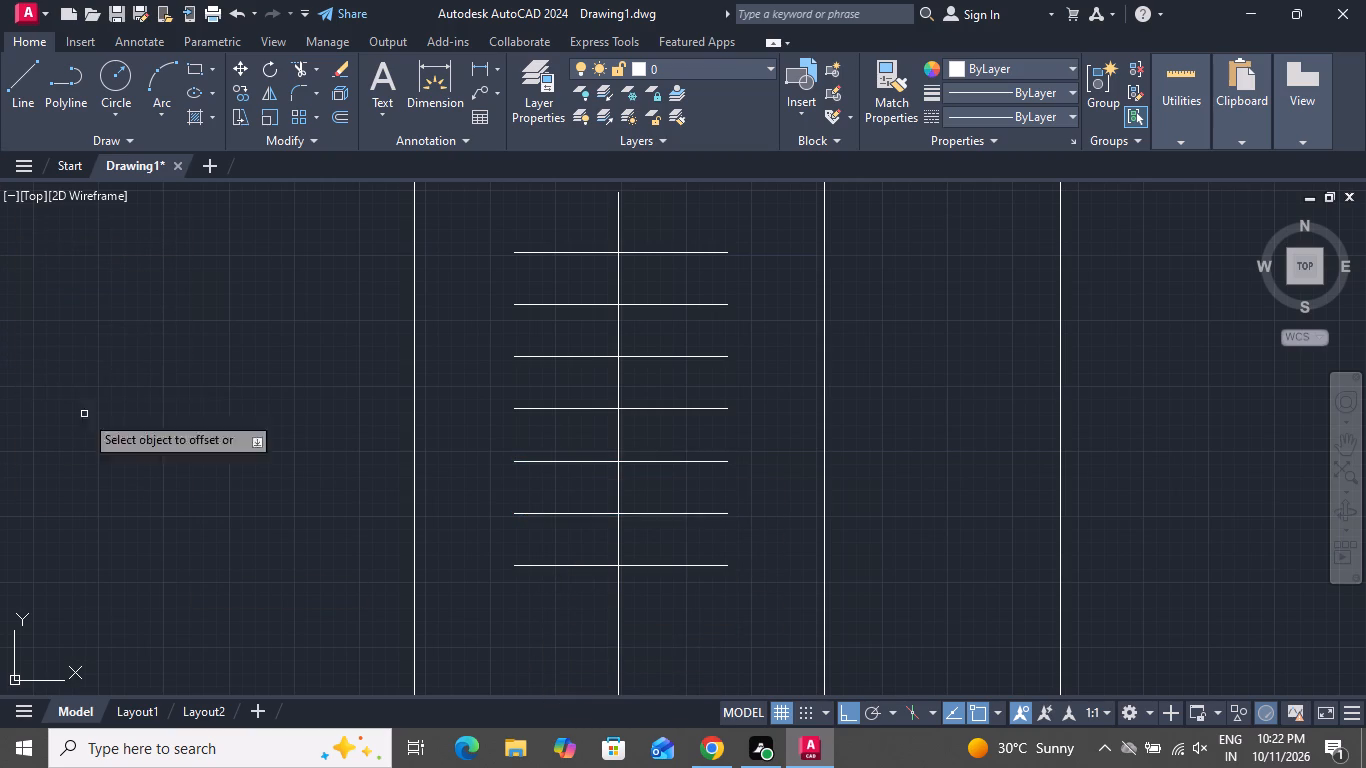
Continue the 2" offsets downward from the lowest short line, adding five more copies near the vertical line's lower end.
scroll(446, 477, down, 2)
scroll(507, 537, up, 2)
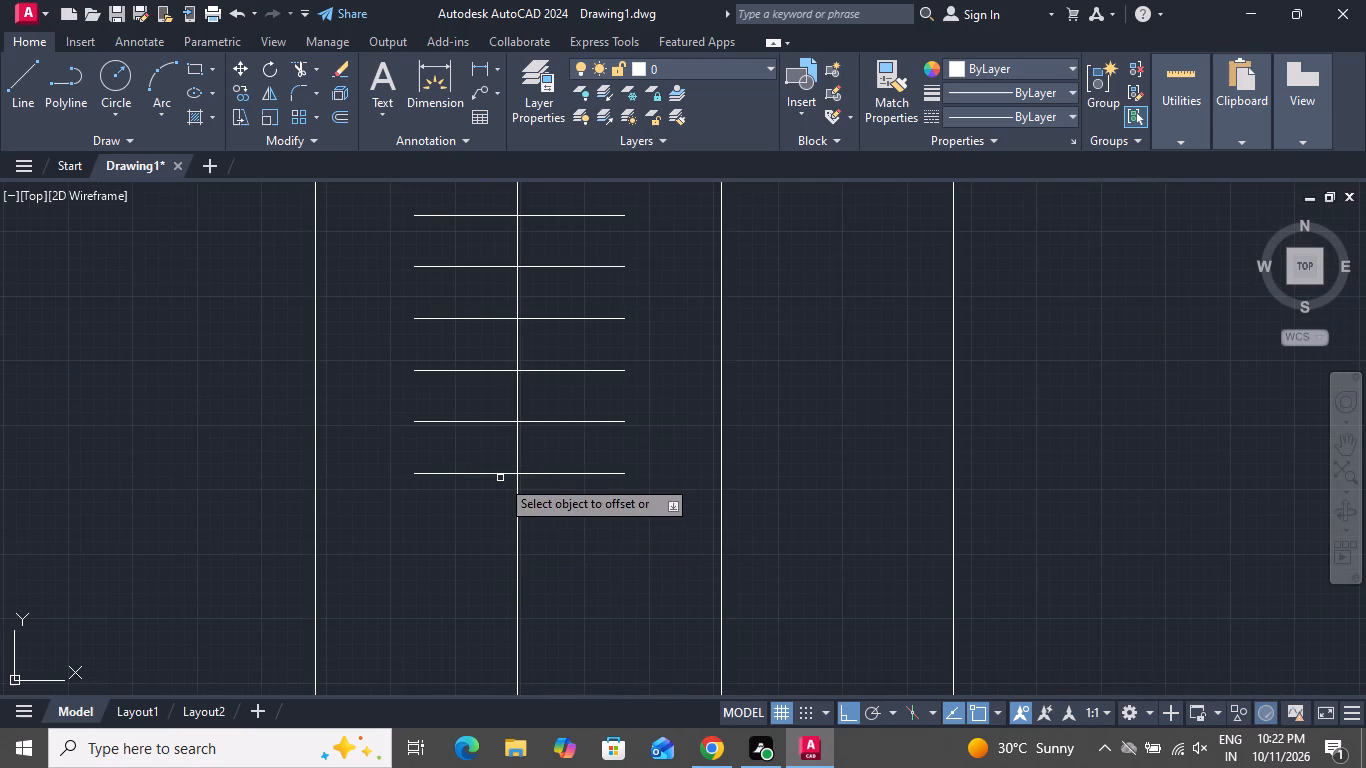
click(500, 473)
click(477, 598)
click(496, 522)
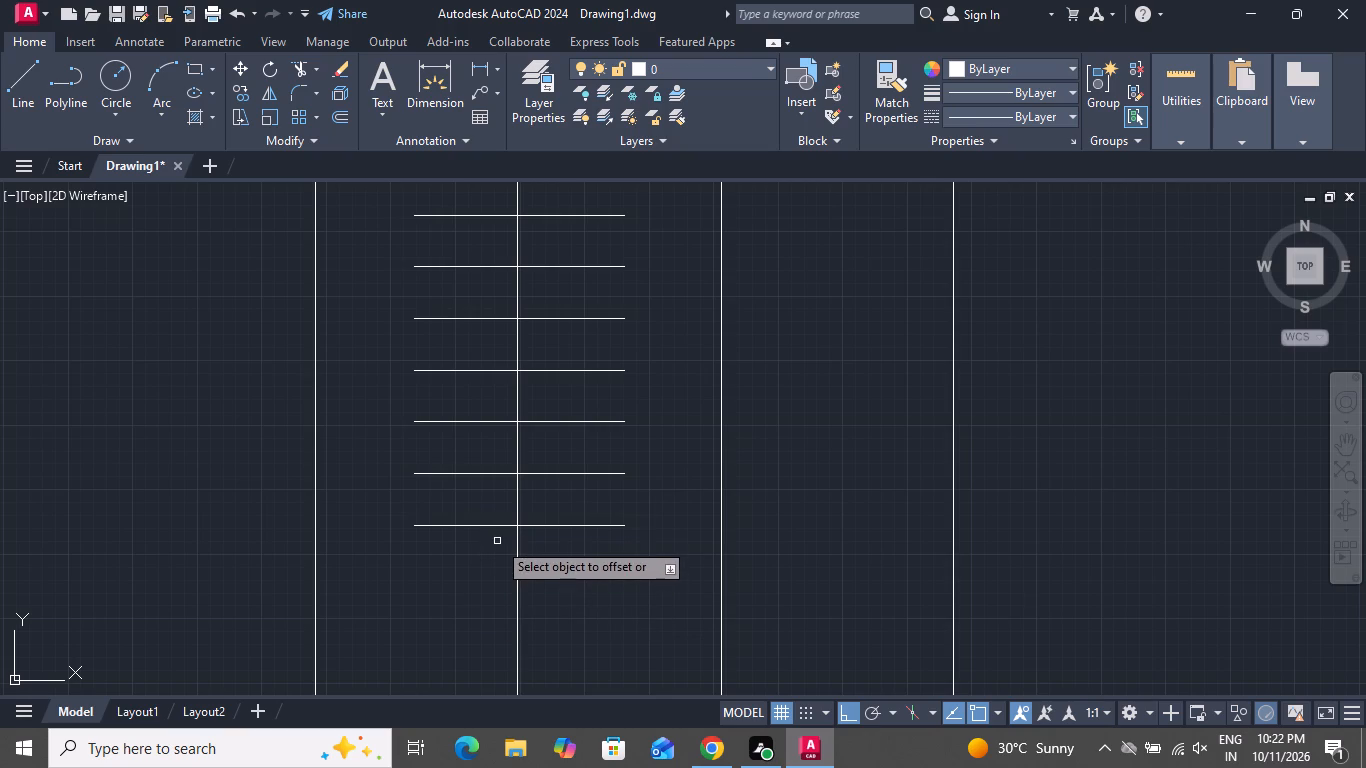
click(499, 528)
click(480, 617)
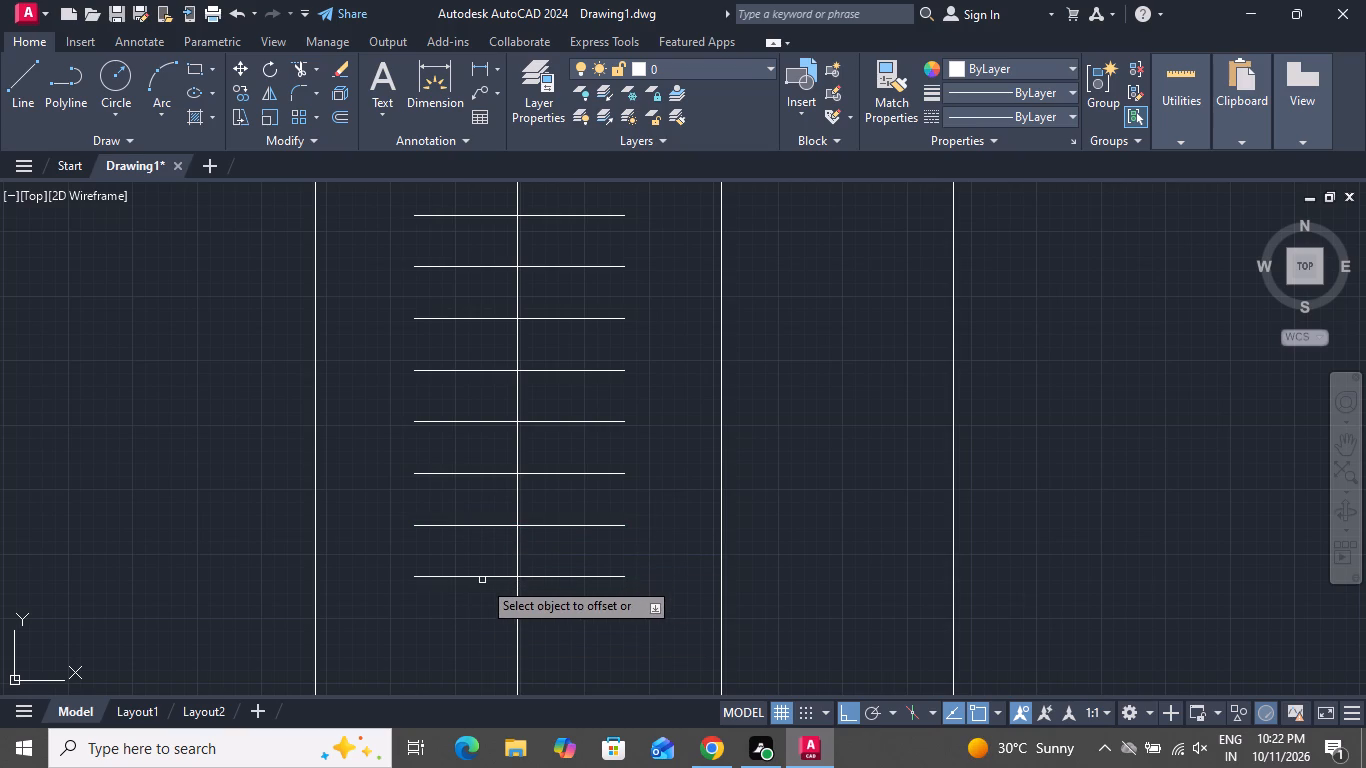
click(483, 575)
click(470, 645)
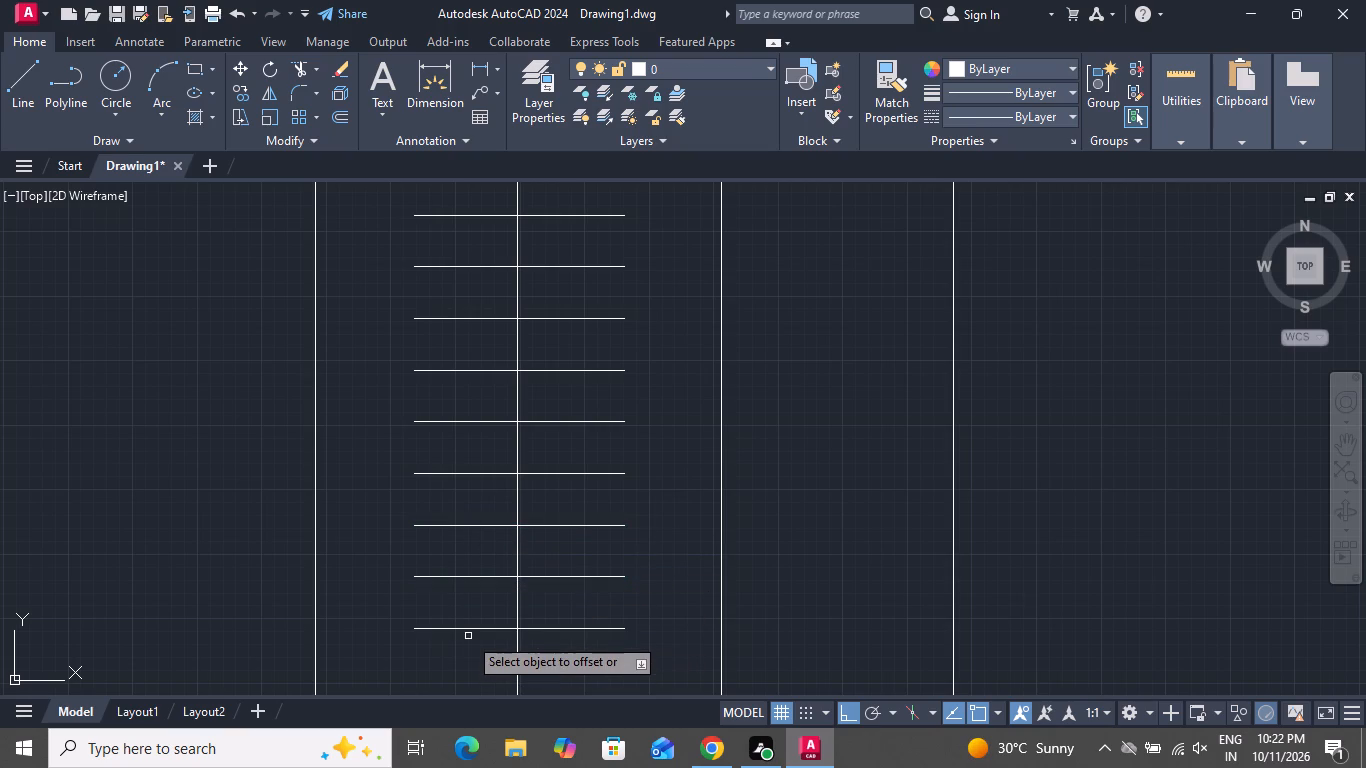
scroll(383, 480, down, 3)
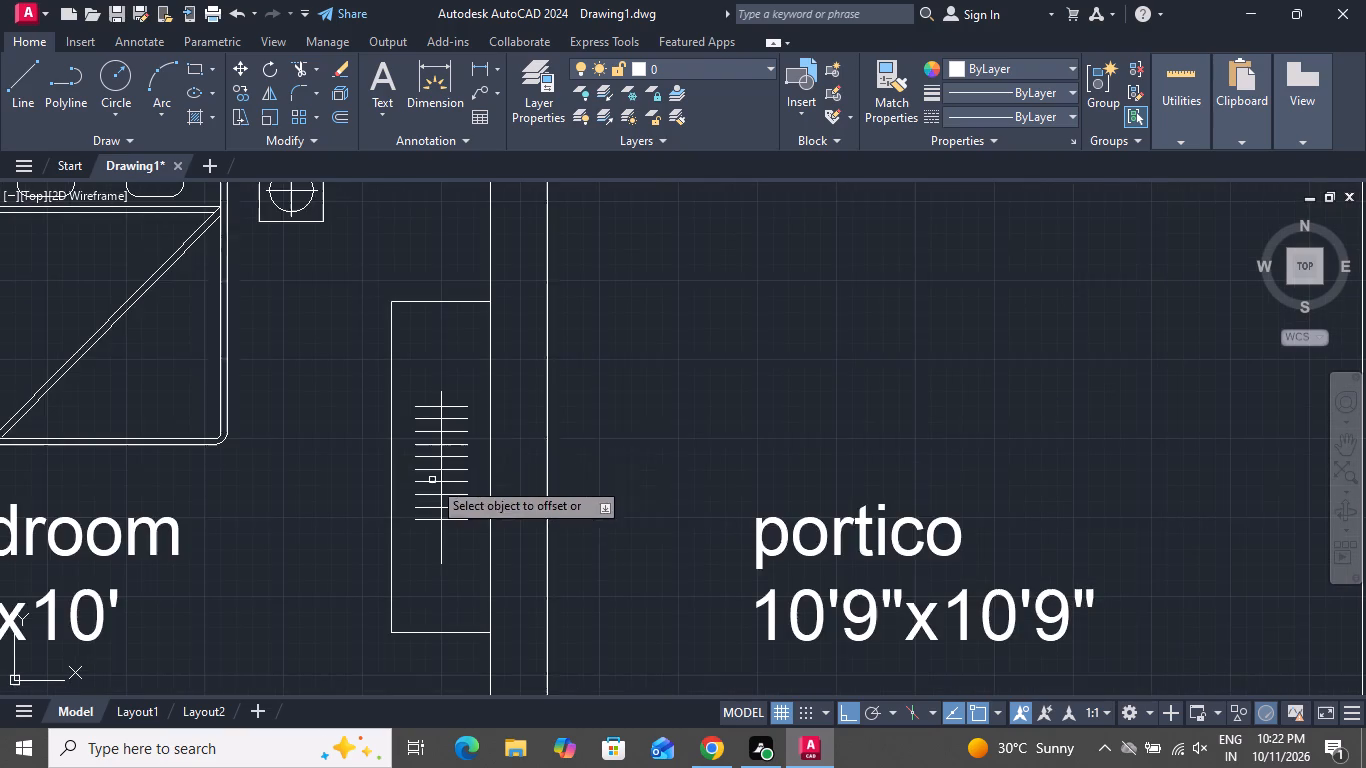
scroll(516, 530, down, 1)
scroll(465, 598, up, 2)
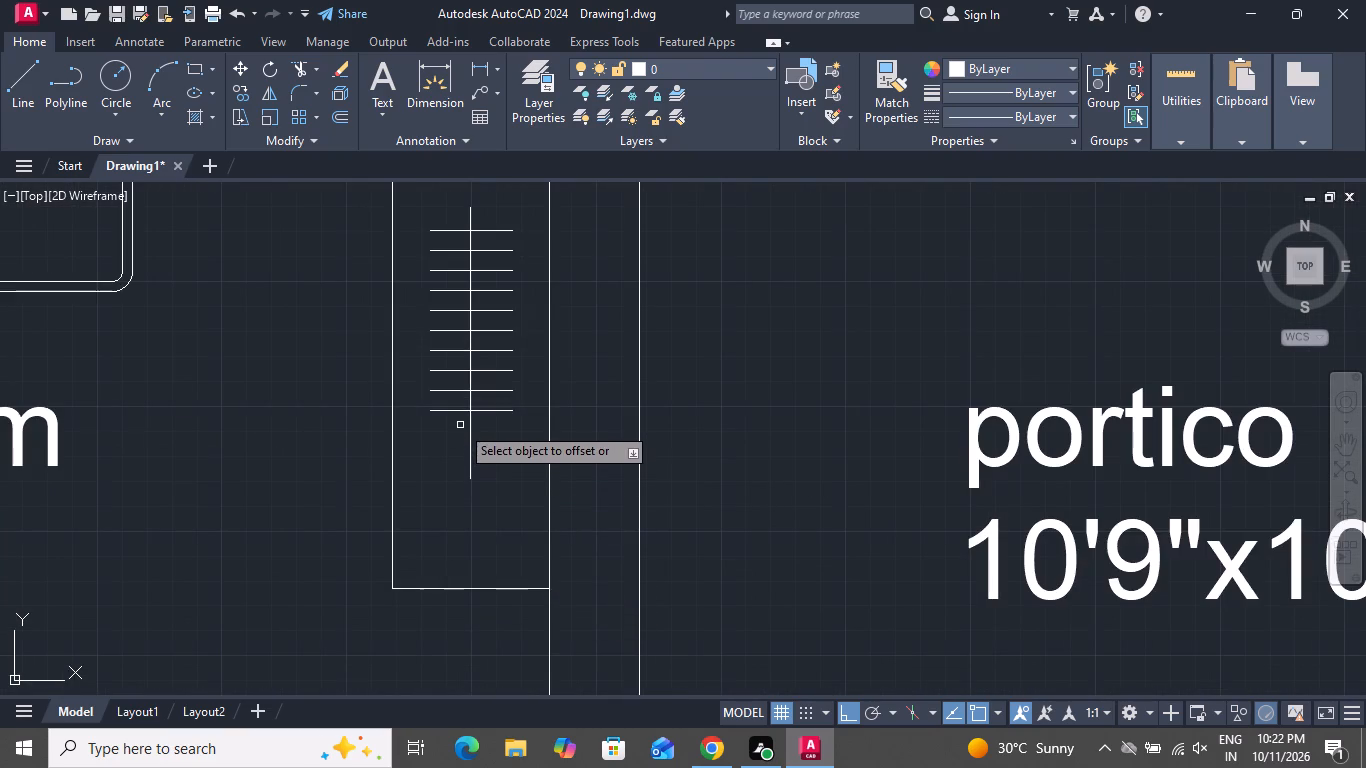
click(456, 411)
click(449, 433)
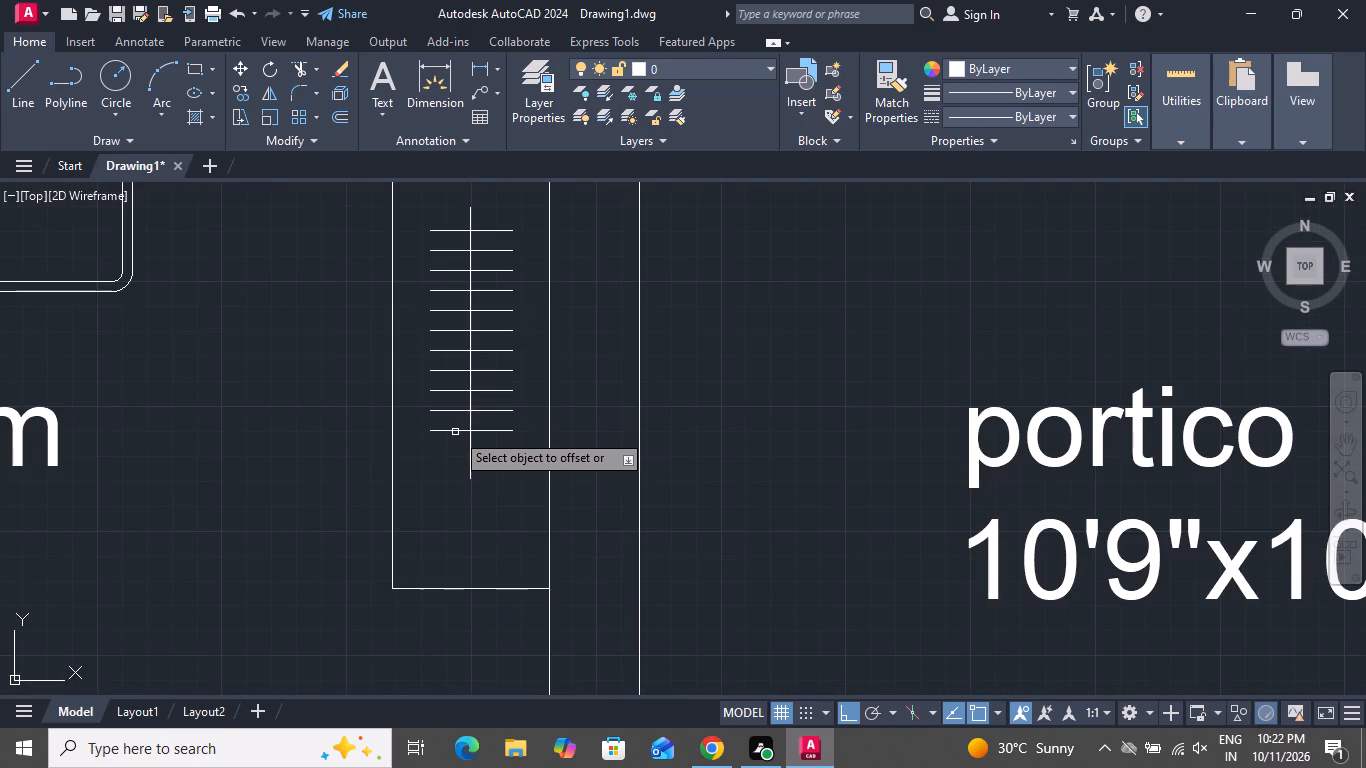
click(464, 432)
click(449, 474)
scroll(430, 509, down, 2)
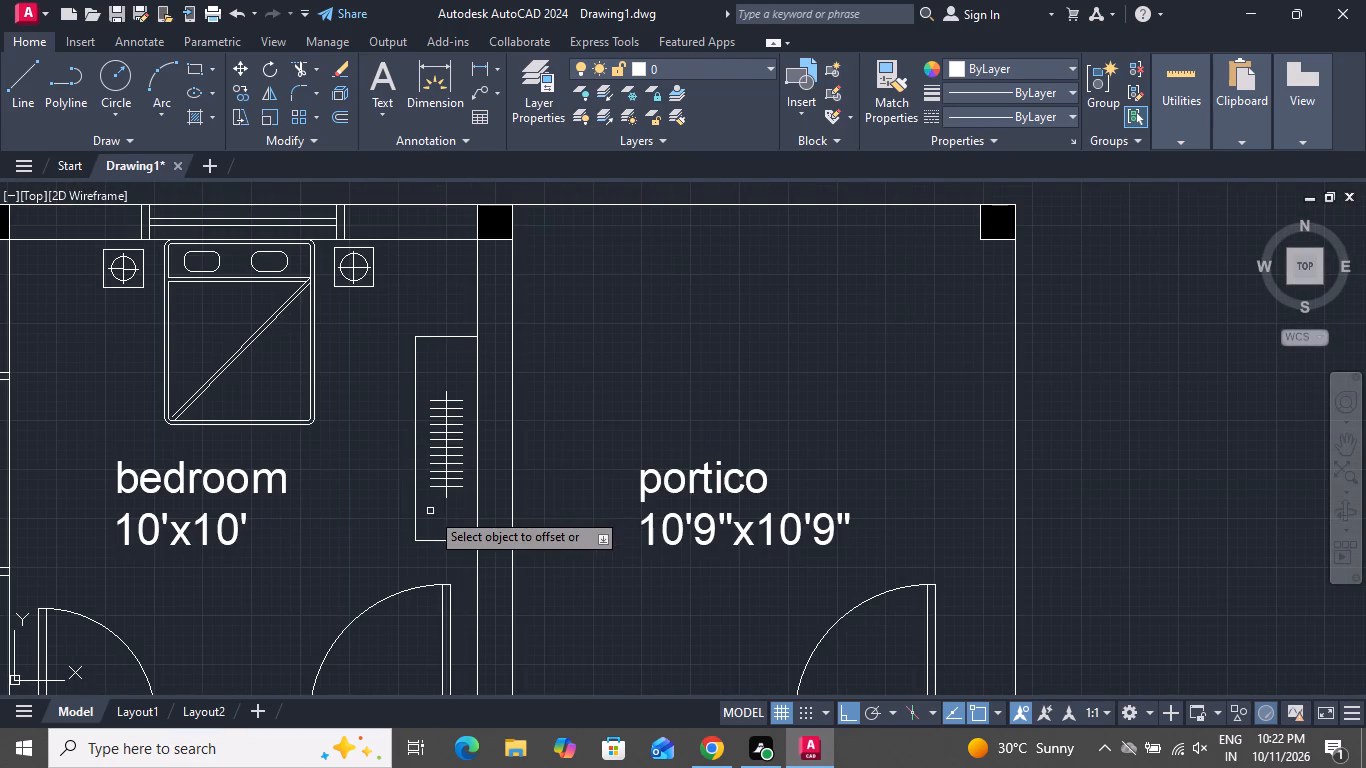
right_click(566, 397)
click(589, 424)
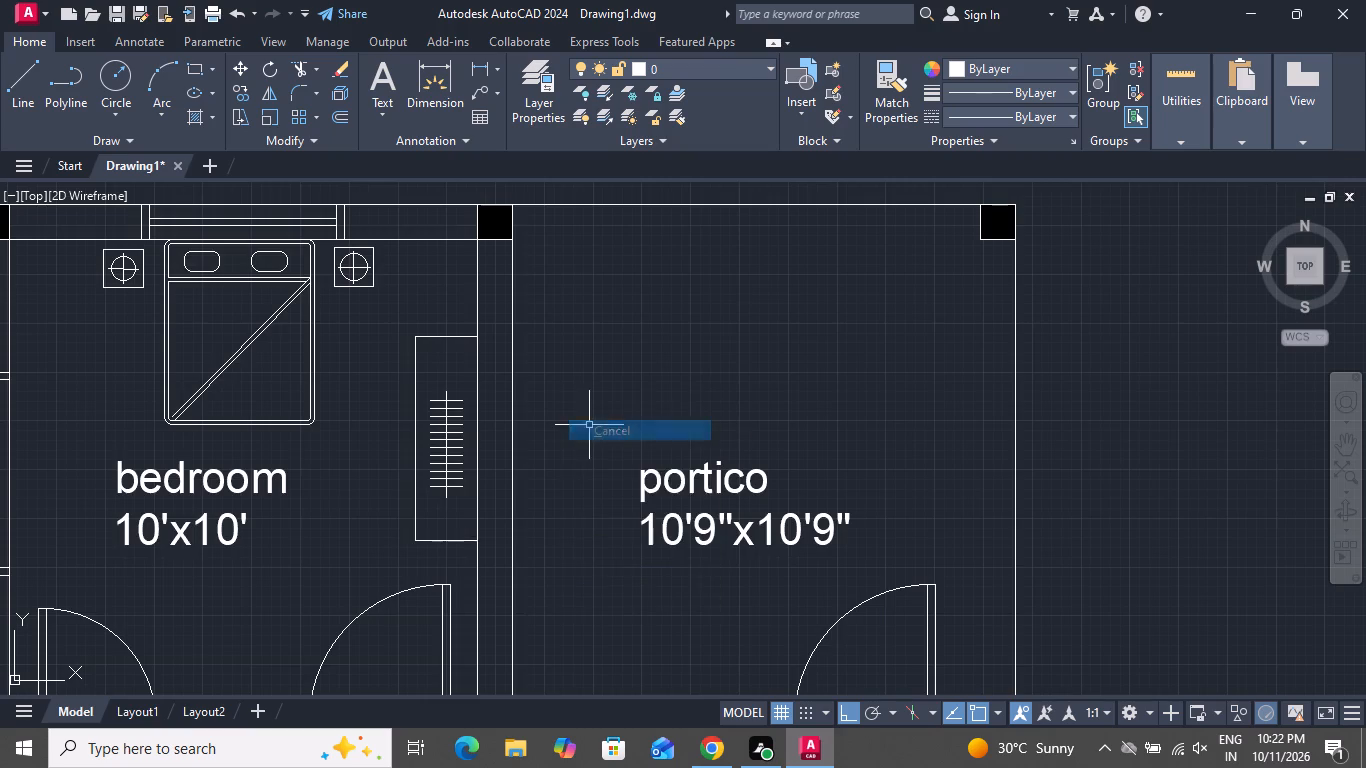
Draw an upright rectangle in the hall, between the HALL label and the east-wall window.
scroll(569, 481, down, 4)
scroll(552, 612, up, 1)
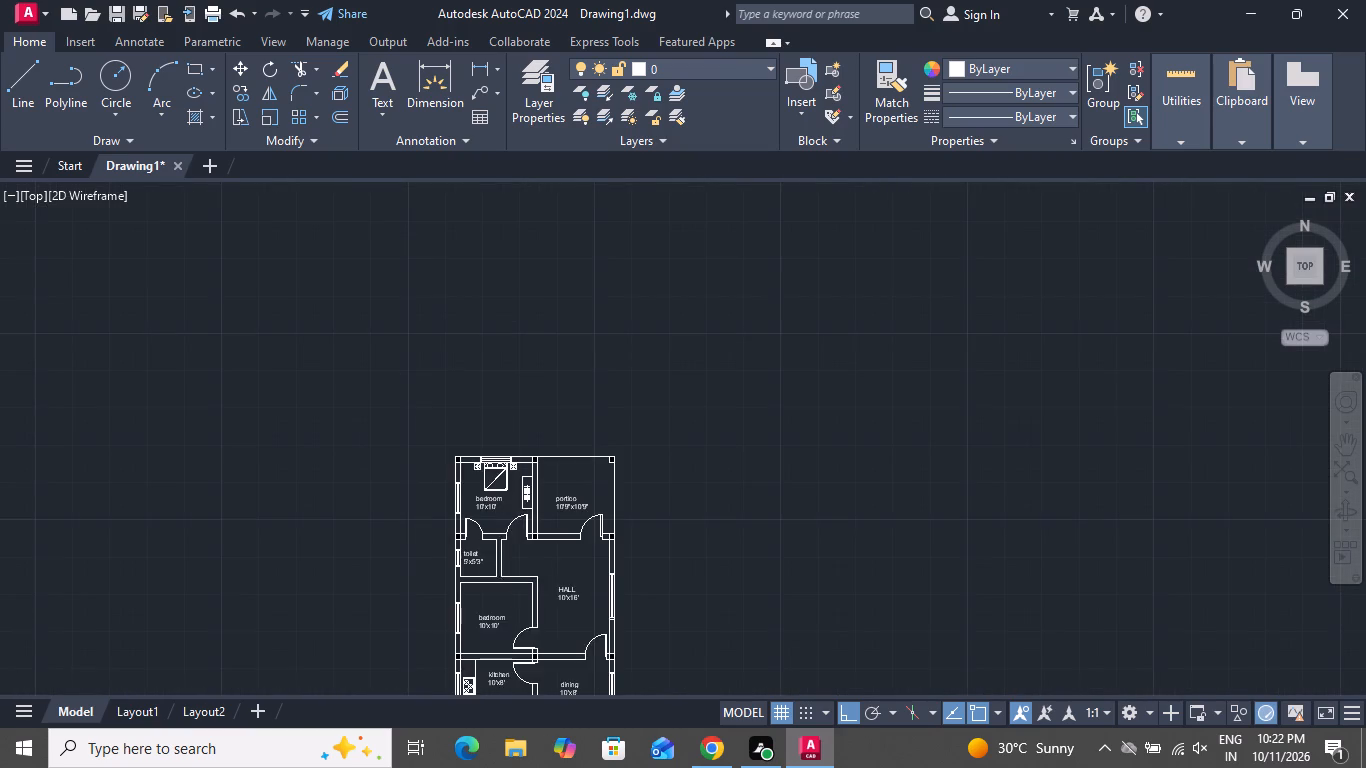
scroll(552, 612, up, 2)
scroll(576, 540, down, 2)
scroll(607, 535, up, 1)
scroll(607, 535, down, 1)
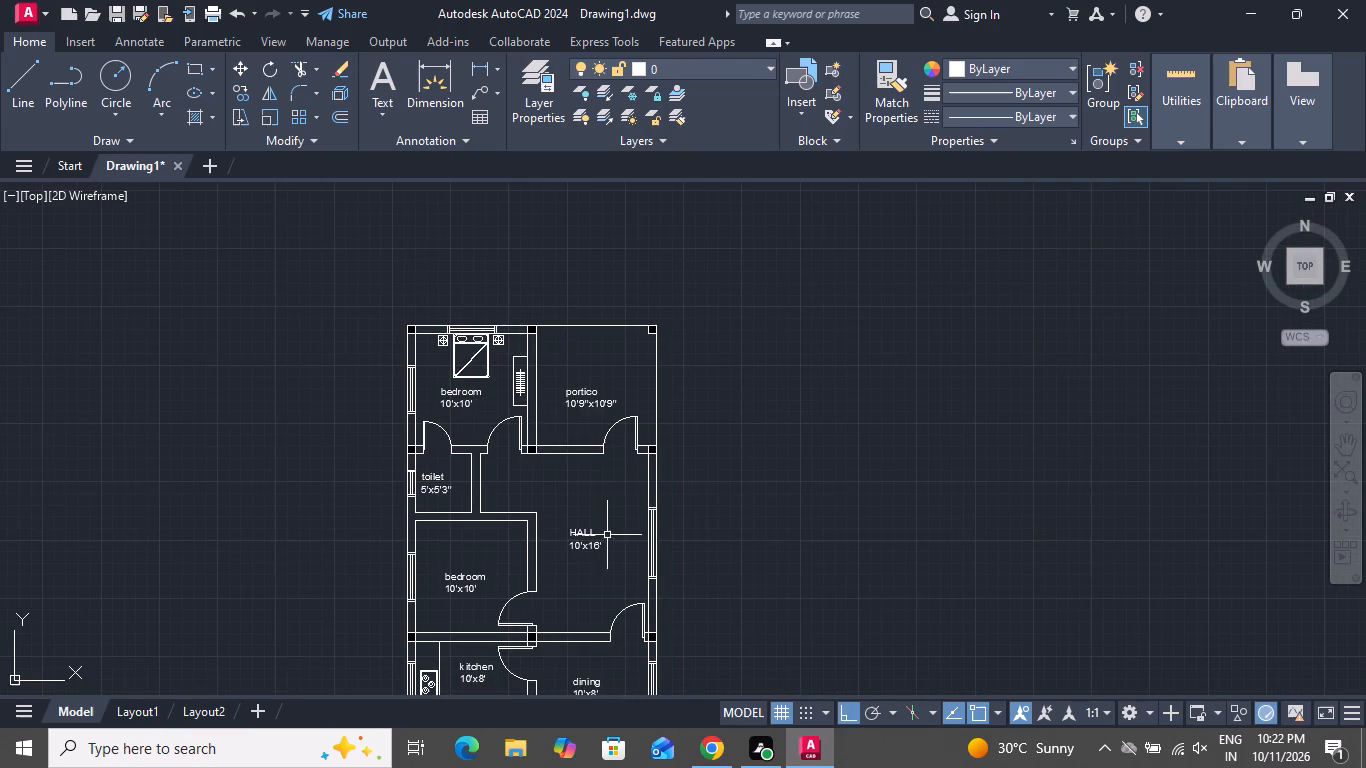
click(198, 70)
scroll(667, 598, up, 2)
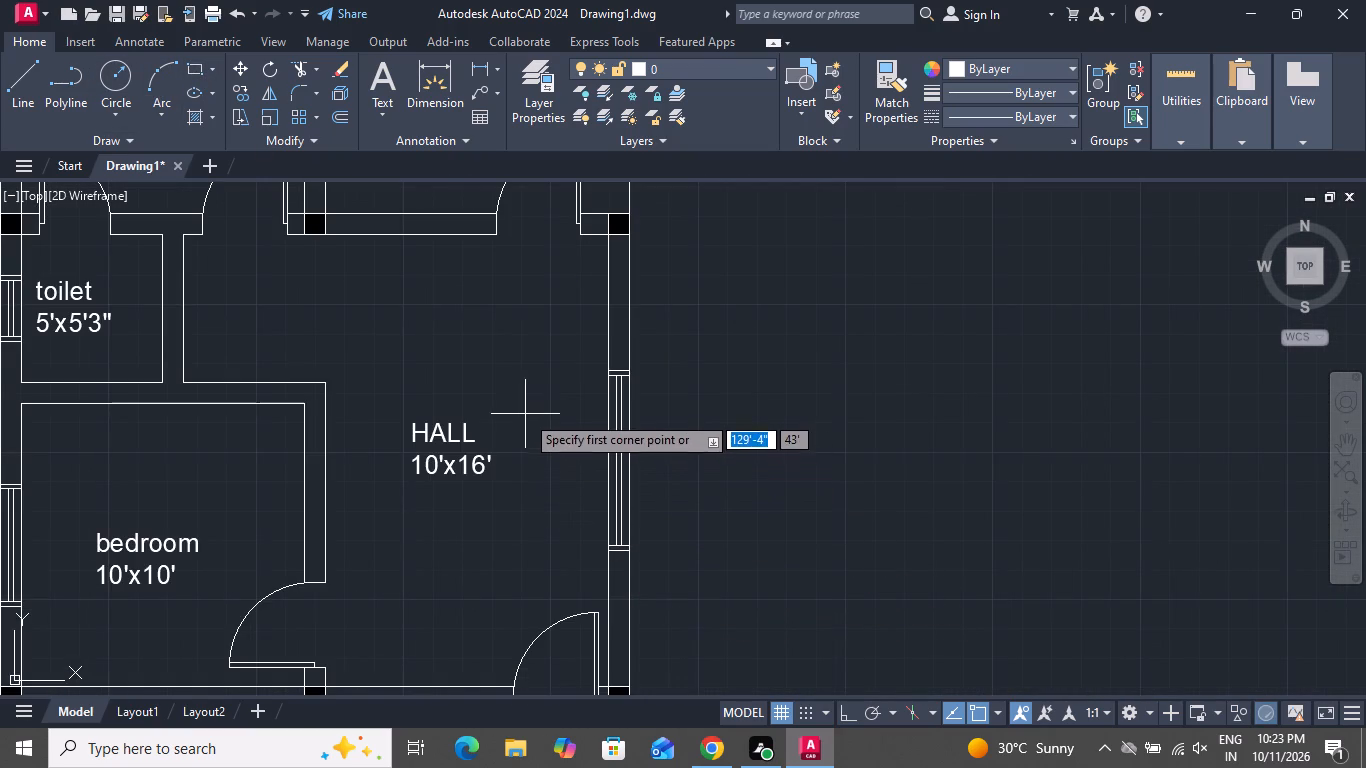
click(568, 387)
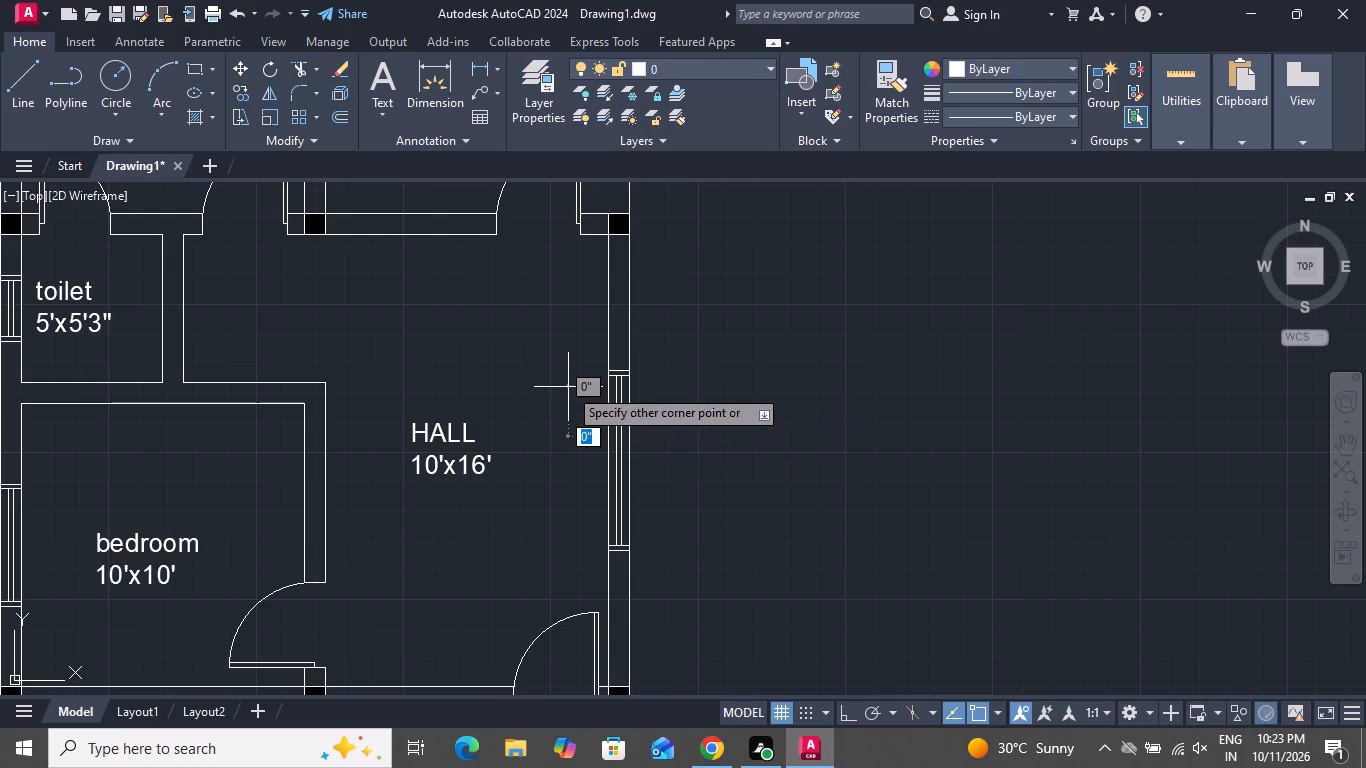
click(502, 553)
Draw a horizontal line across the full width of the hall rectangle, about a quarter of the way down from its top edge.
click(27, 88)
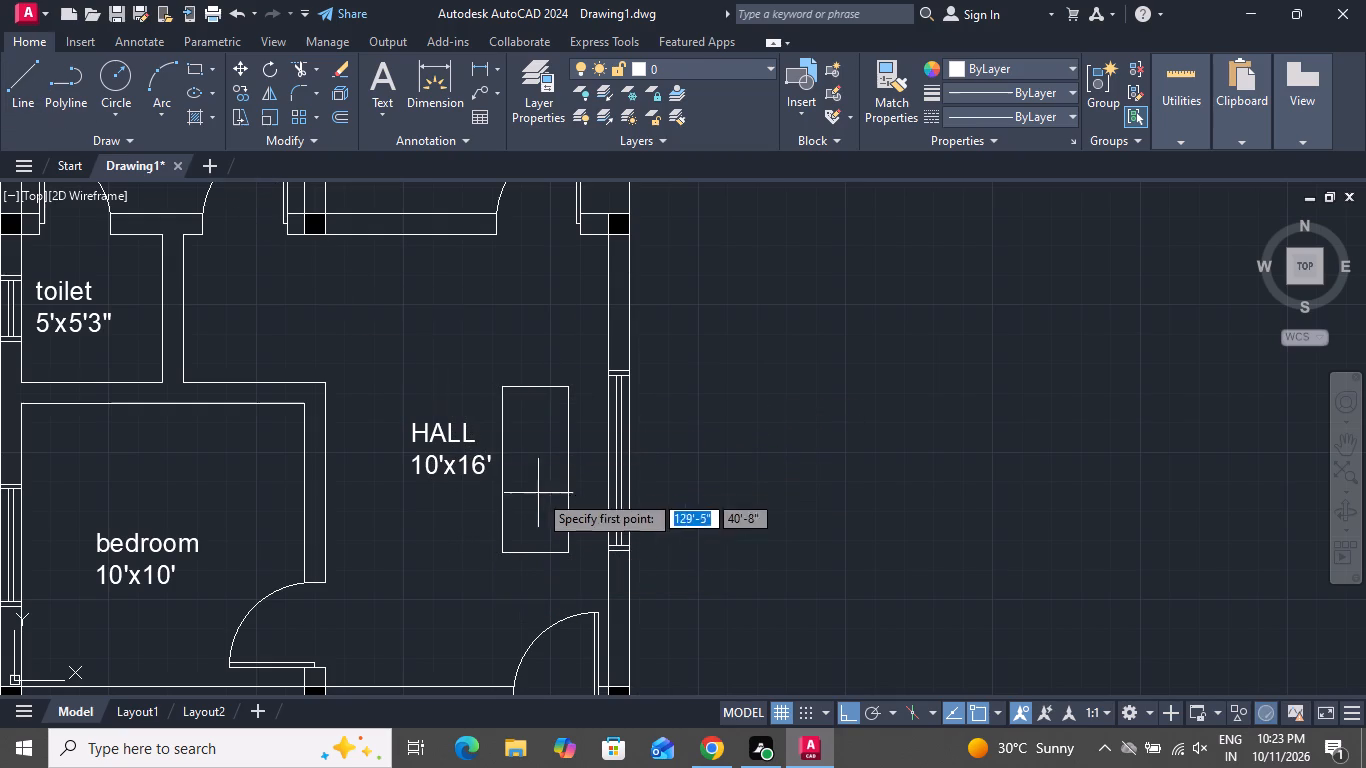
scroll(545, 496, up, 2)
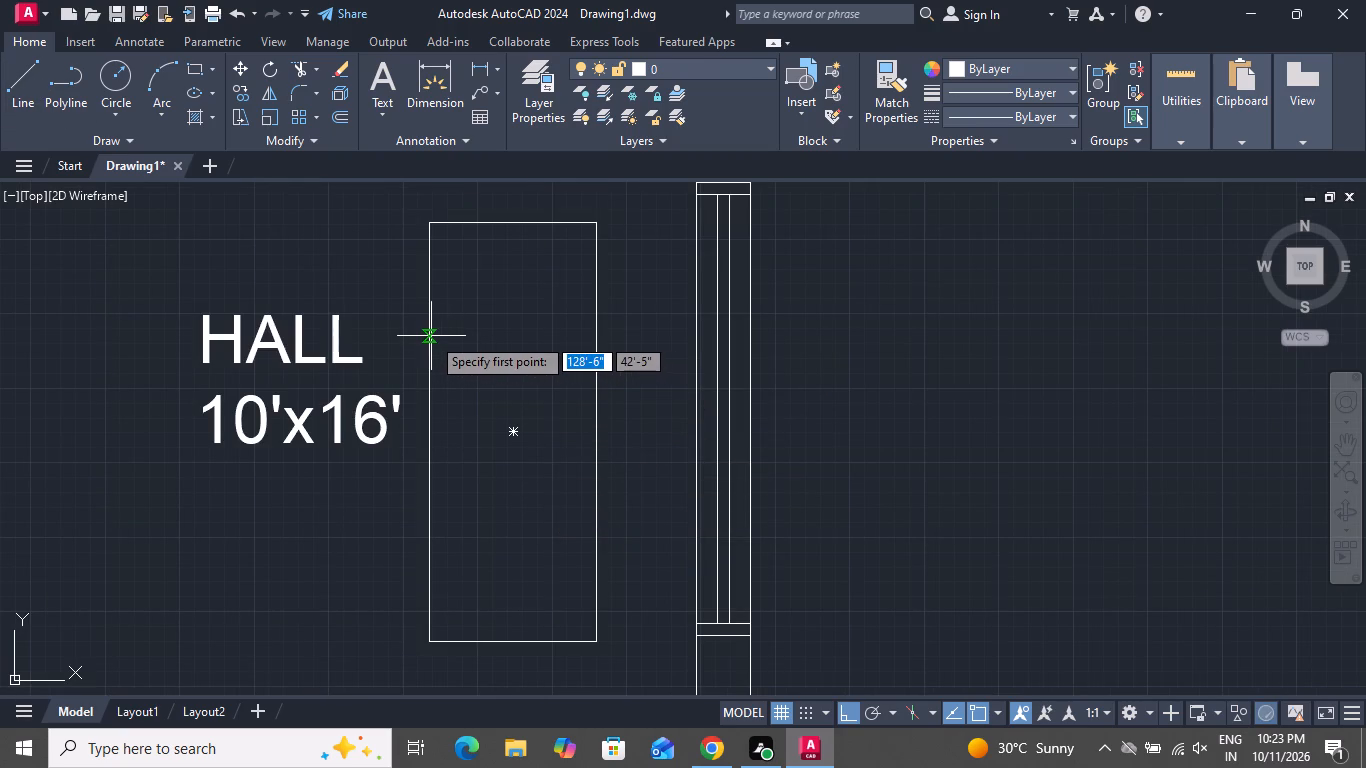
click(431, 336)
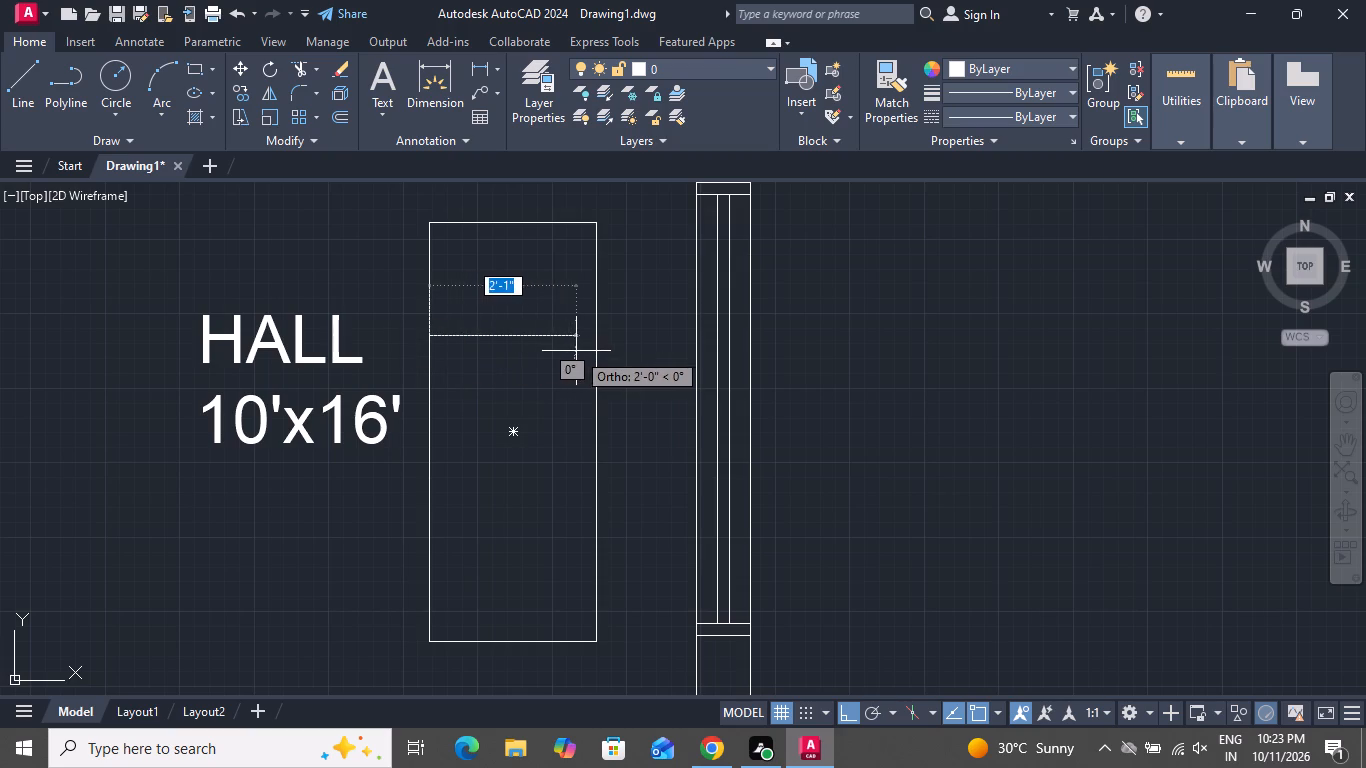
click(601, 339)
right_click(601, 339)
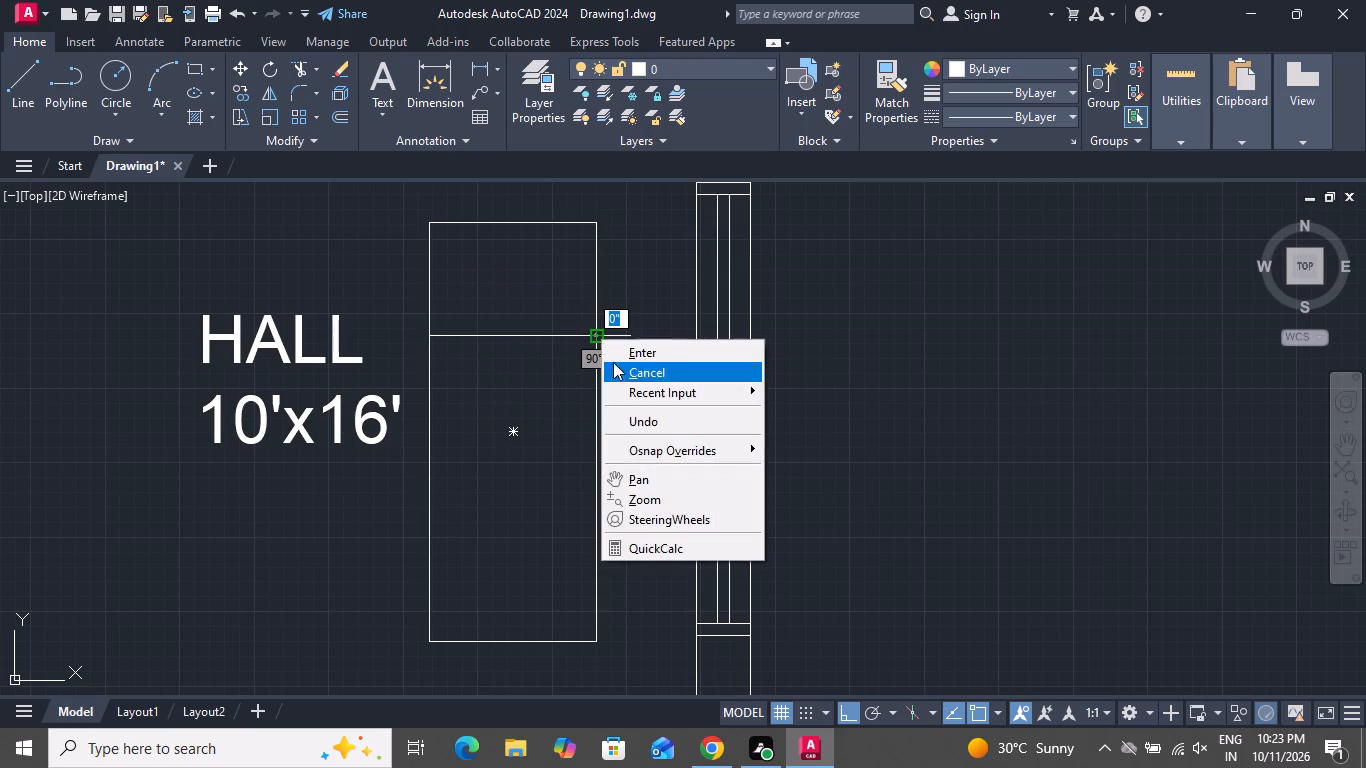
click(617, 374)
Draw a second horizontal line across the full width of the hall rectangle, about a third of the way up from its bottom edge.
click(22, 88)
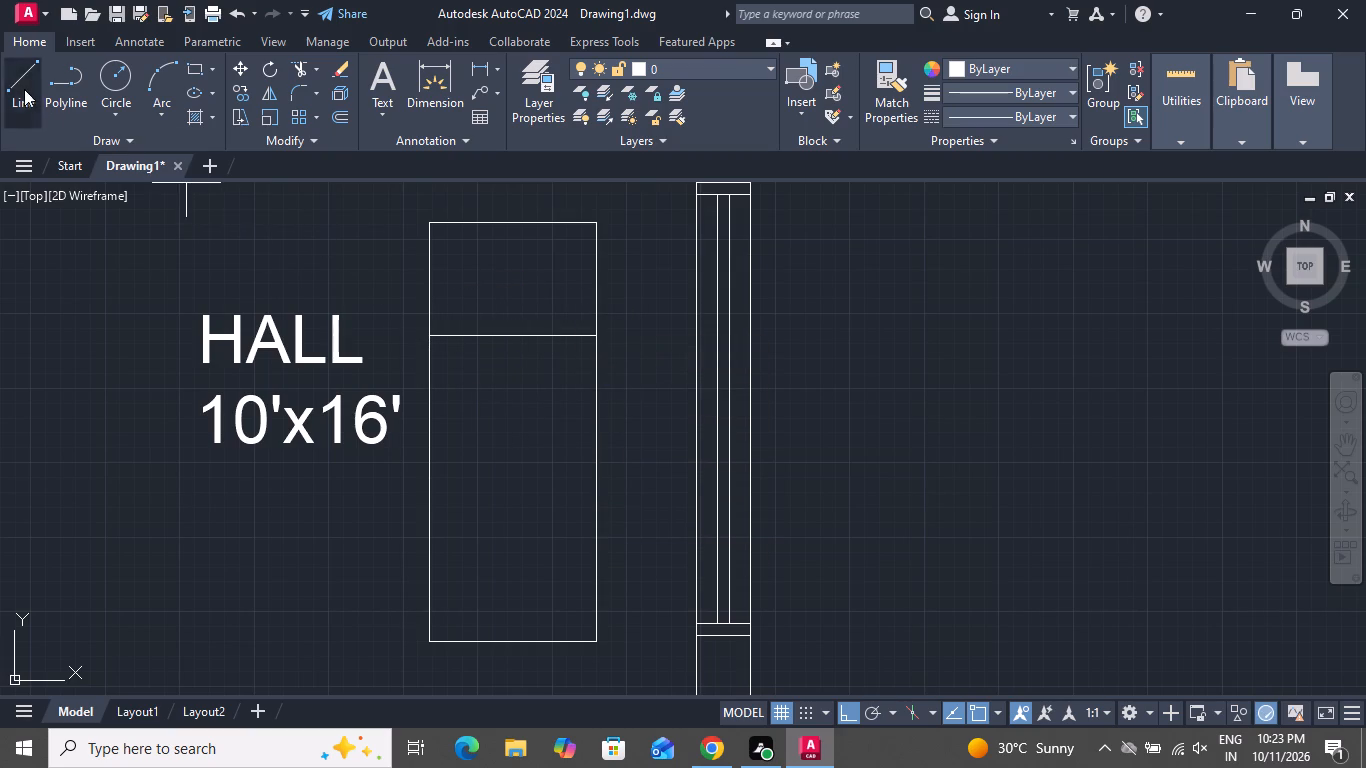
click(427, 497)
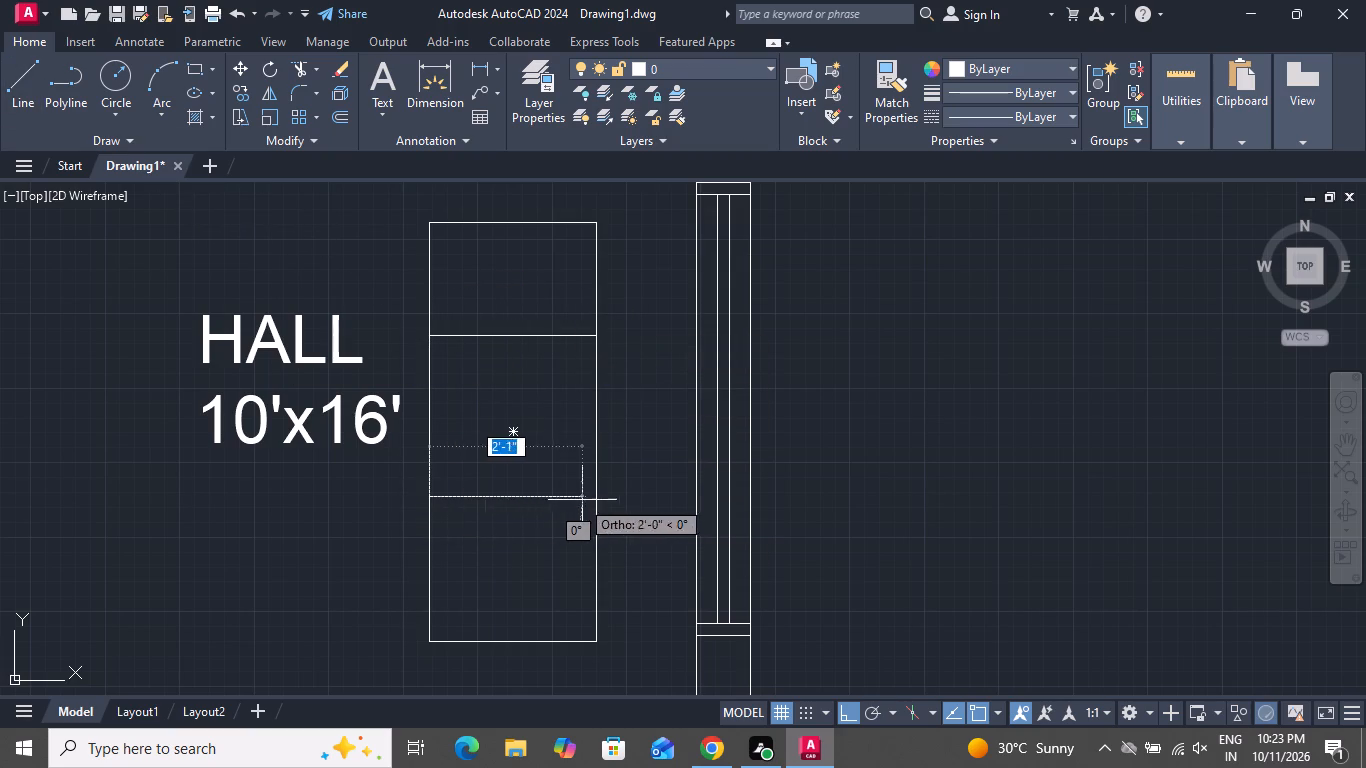
click(600, 501)
right_click(599, 501)
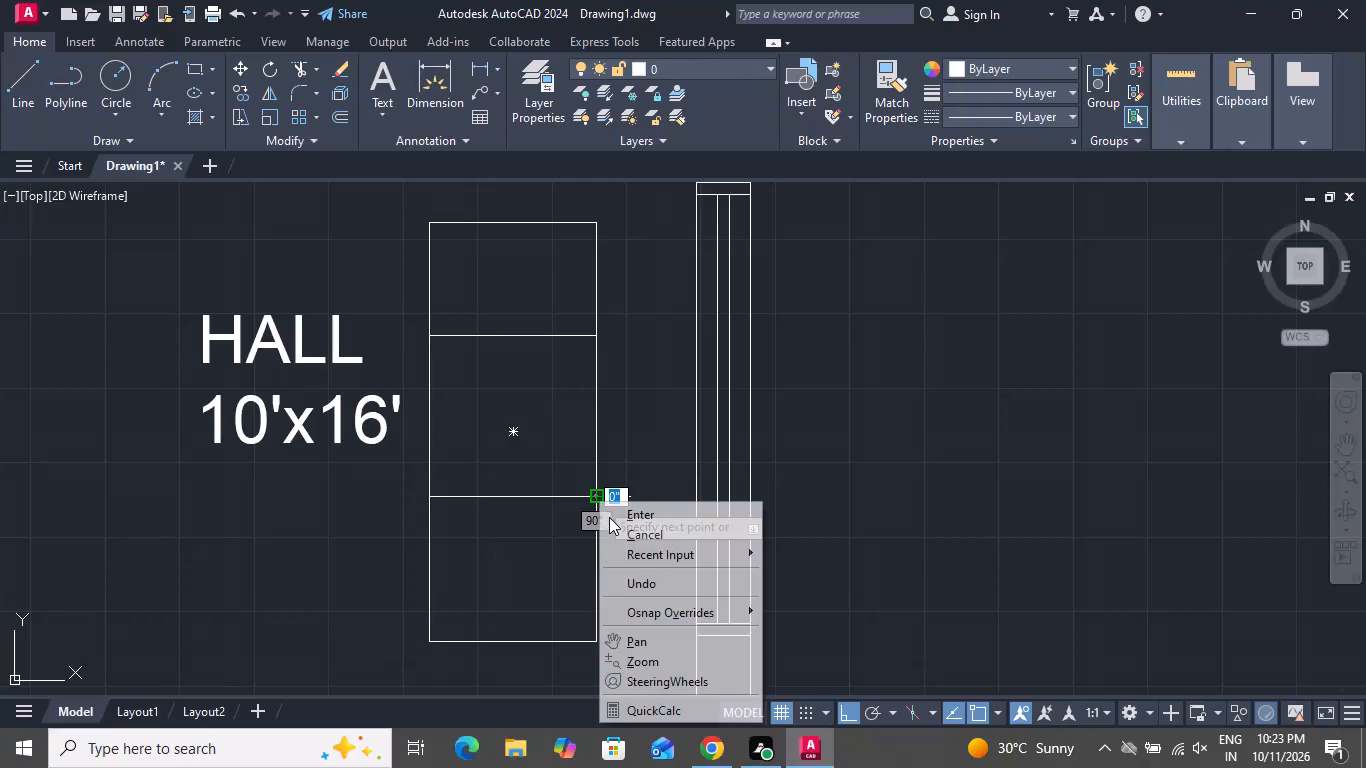
click(618, 532)
Delete the upper horizontal line inside the hall rectangle.
scroll(591, 536, down, 2)
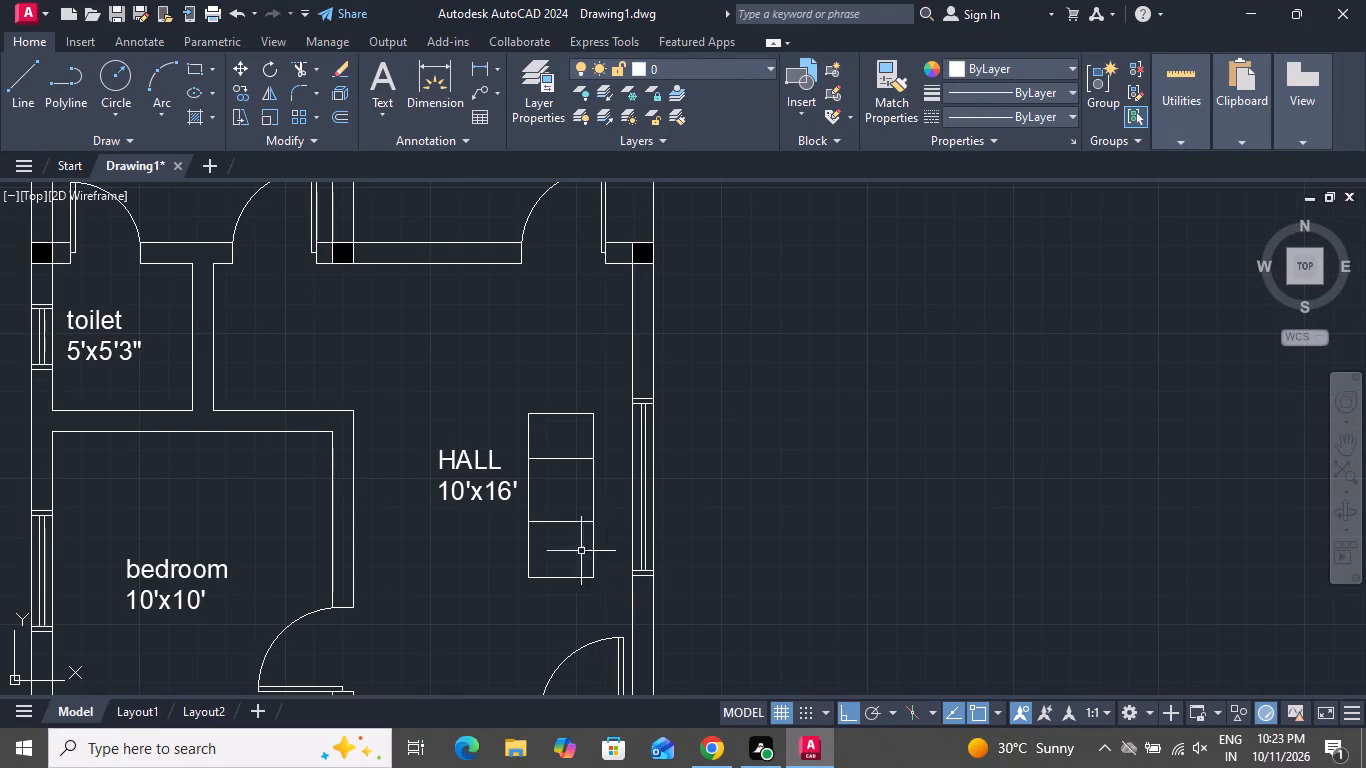
scroll(528, 458, up, 2)
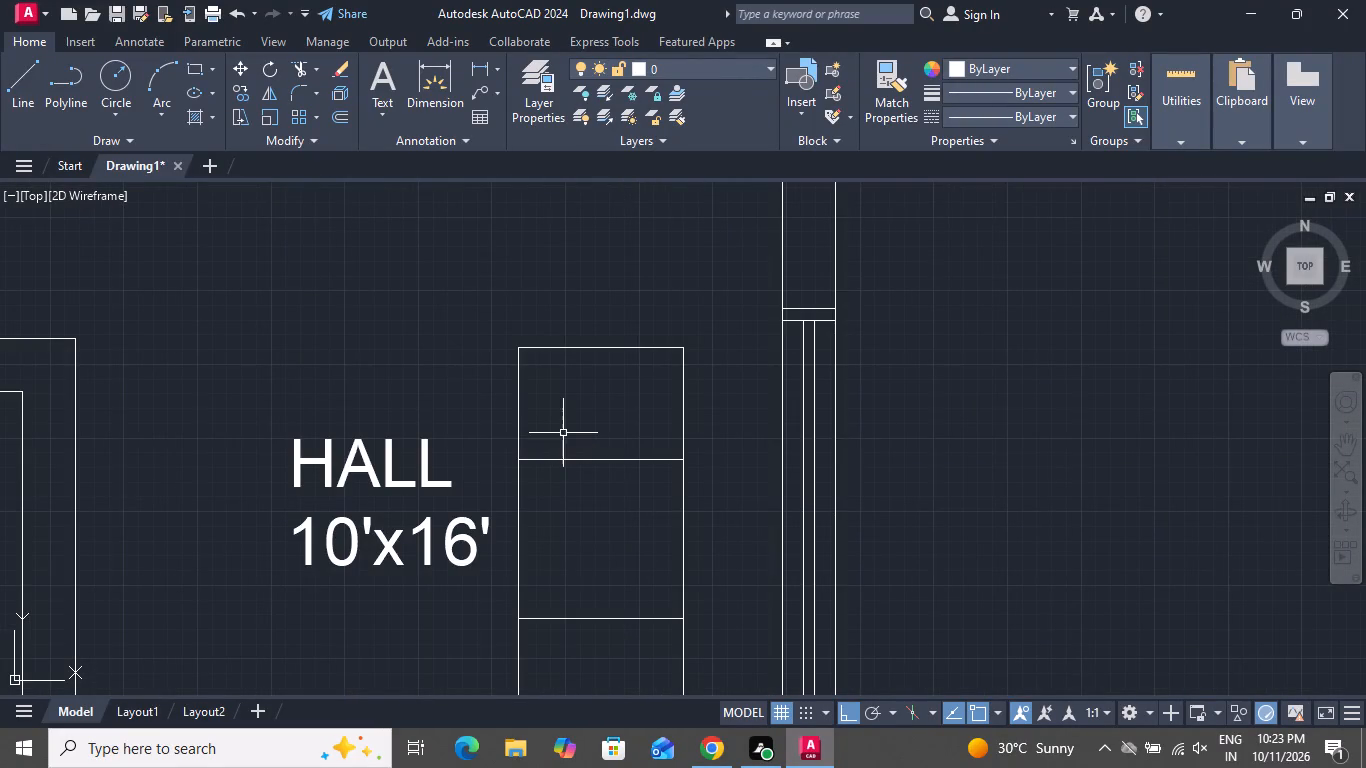
drag(607, 428, 608, 440)
click(602, 472)
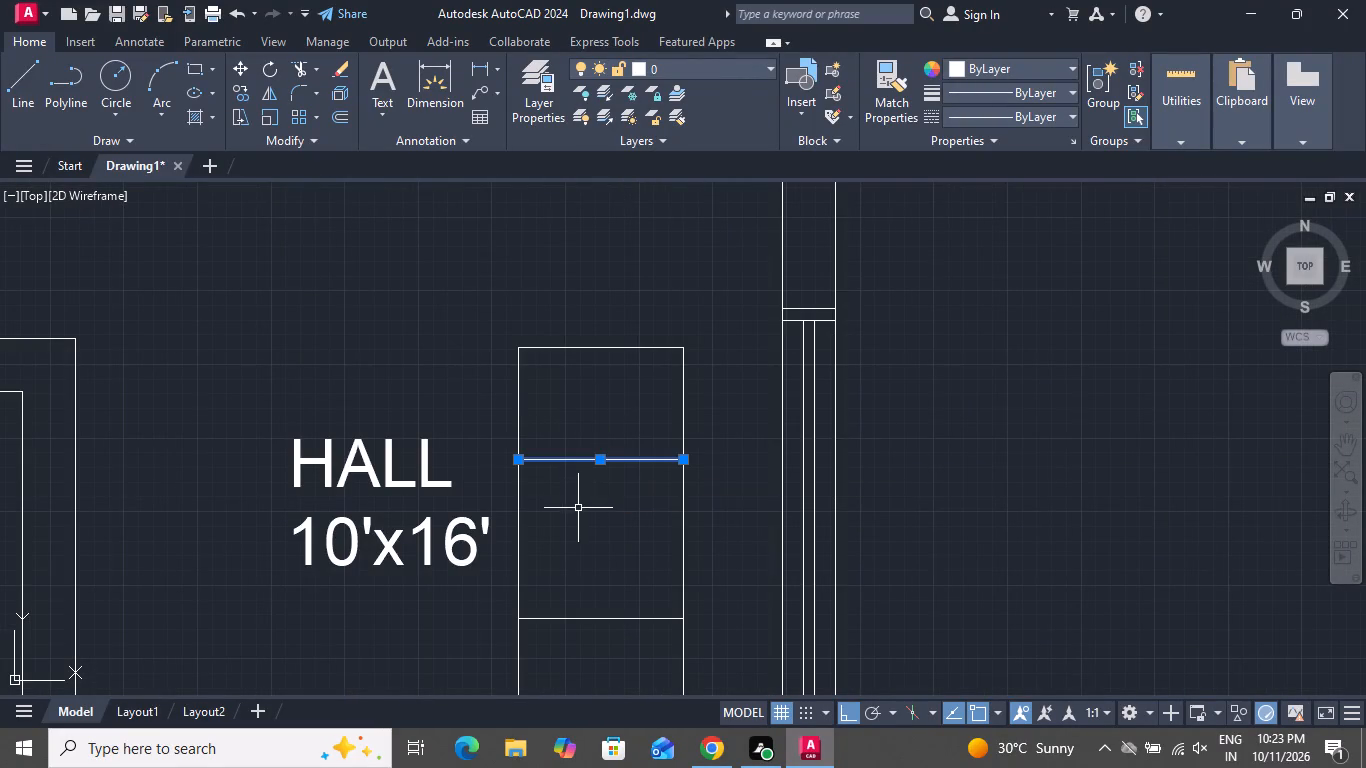
key(Delete)
Draw a replacement horizontal line across the hall rectangle, about a third of the way down from its top edge.
scroll(554, 448, down, 3)
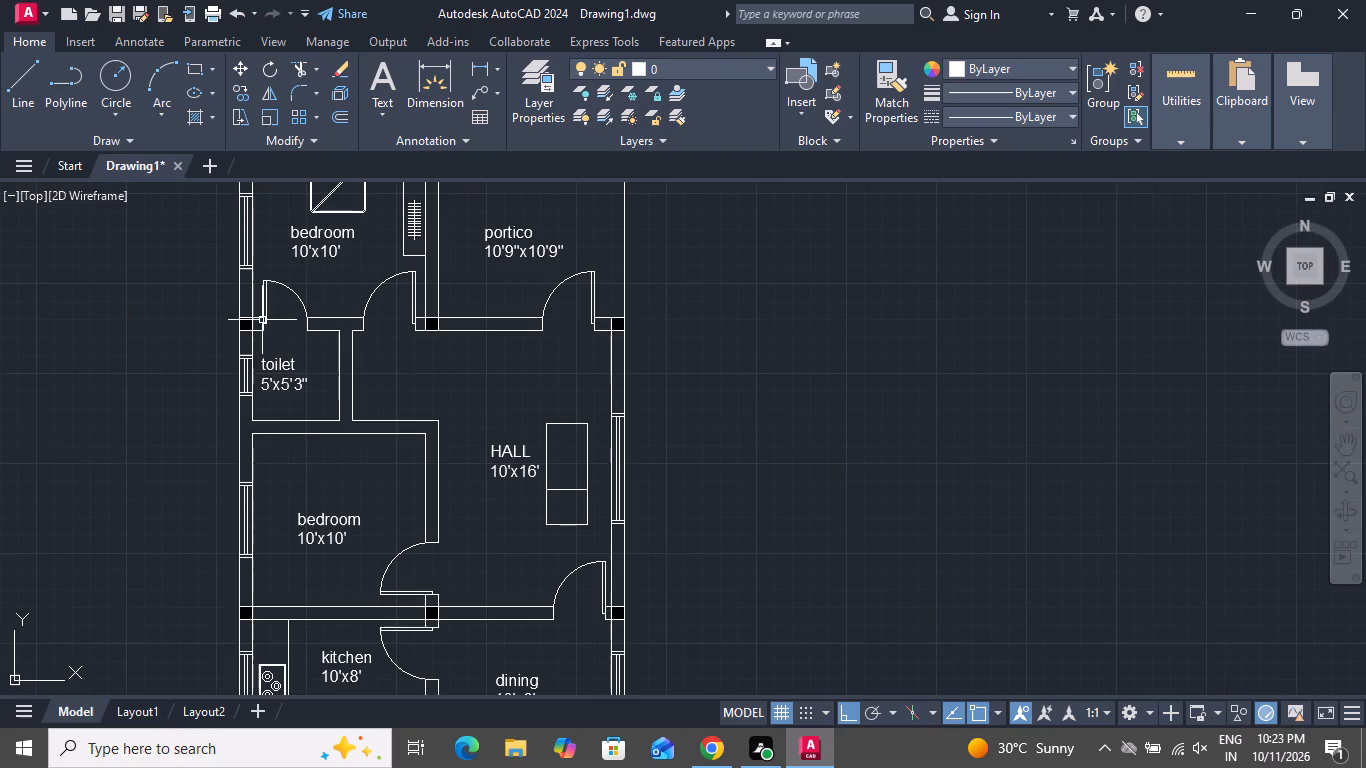
click(11, 111)
scroll(610, 521, up, 2)
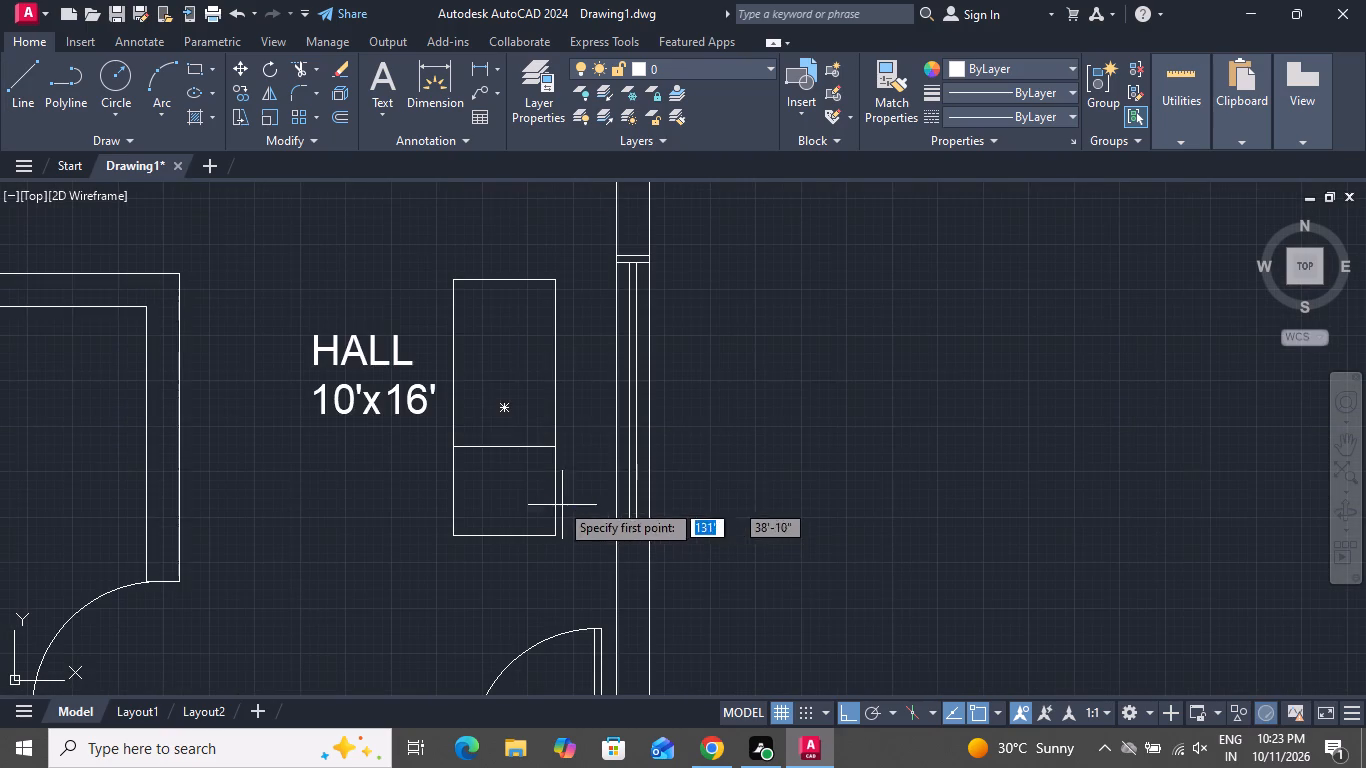
click(452, 360)
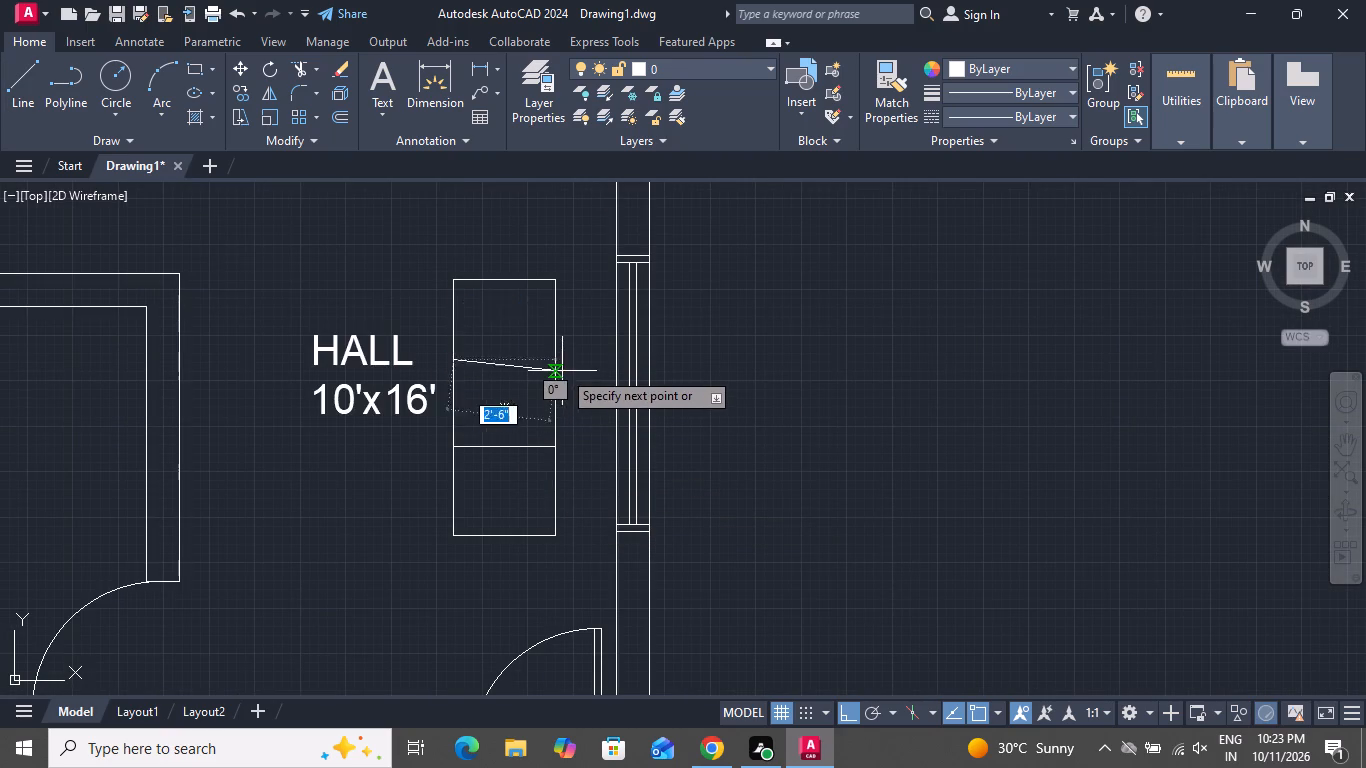
click(554, 362)
right_click(600, 401)
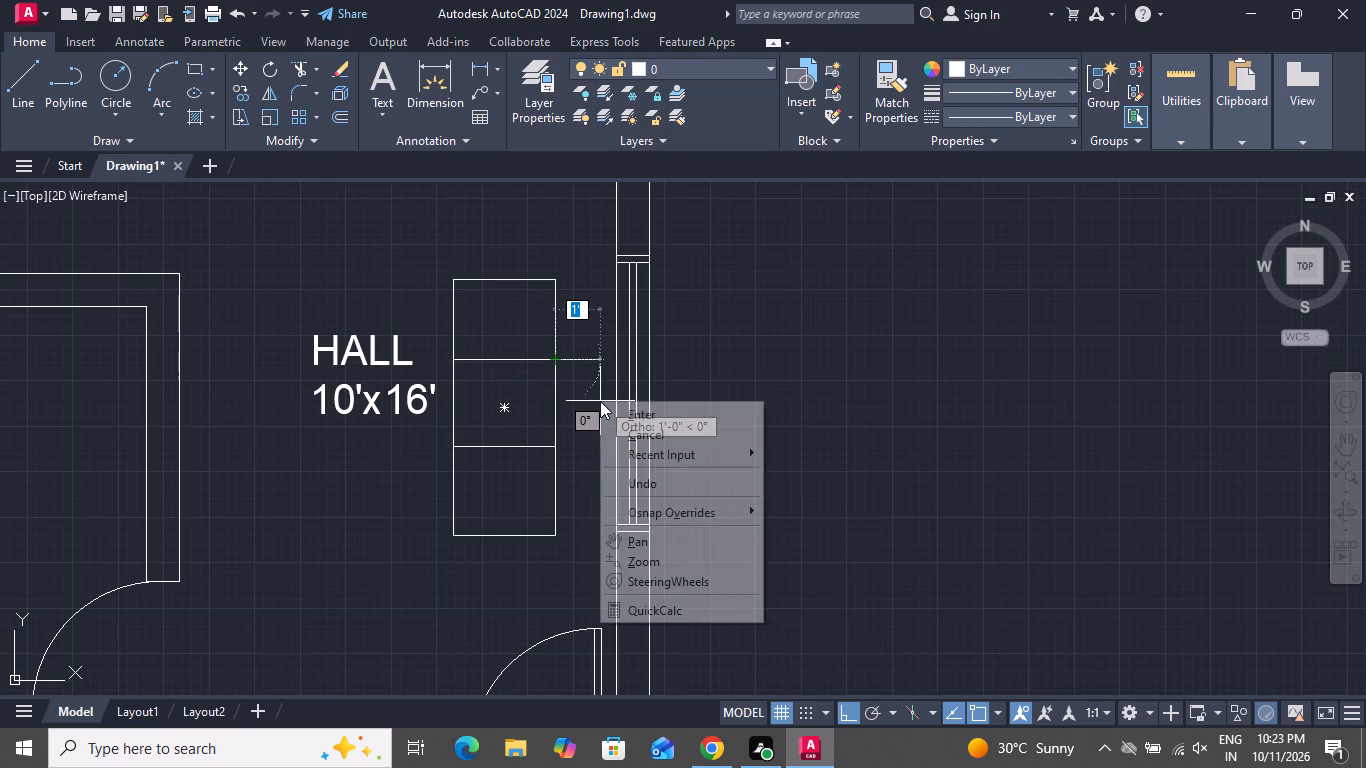
click(634, 433)
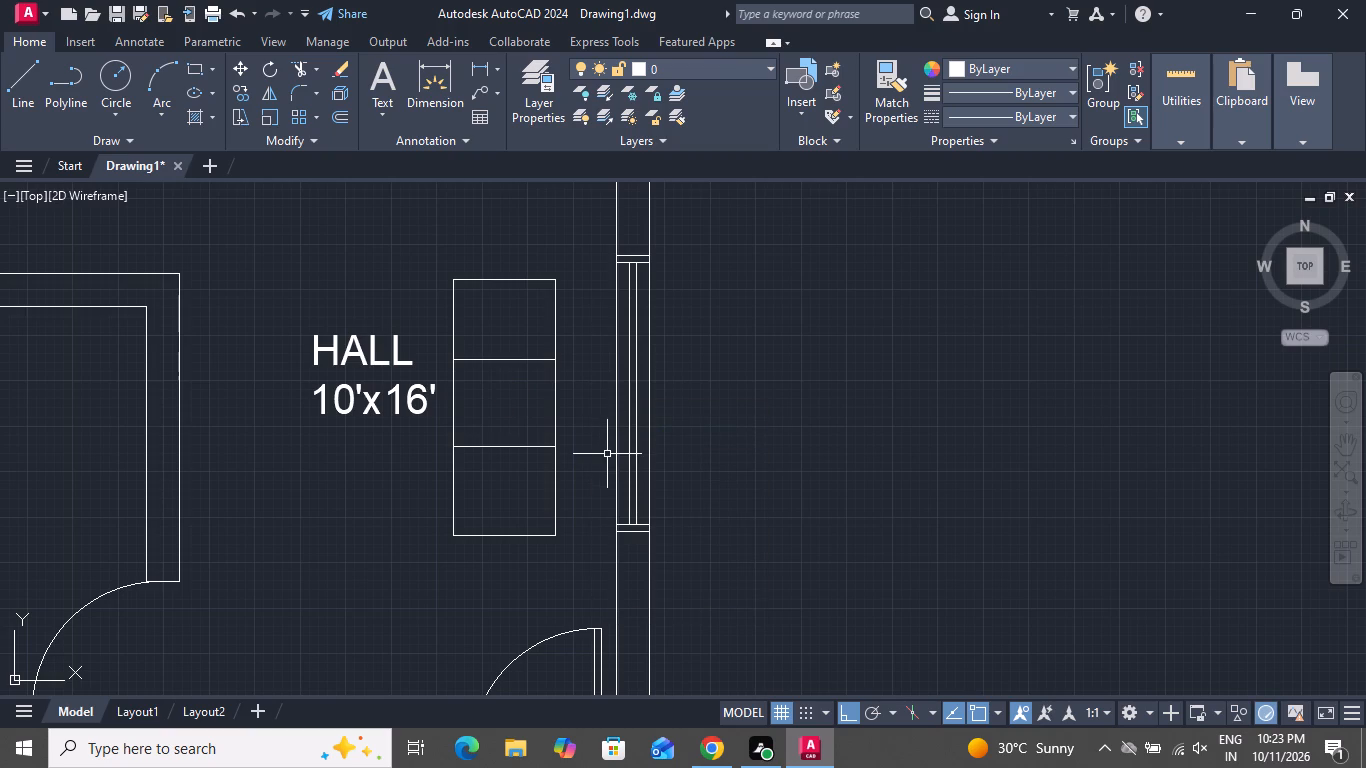
Offset both horizontal dividing lines of the hall rectangle 1" downward.
key(o)
key(space)
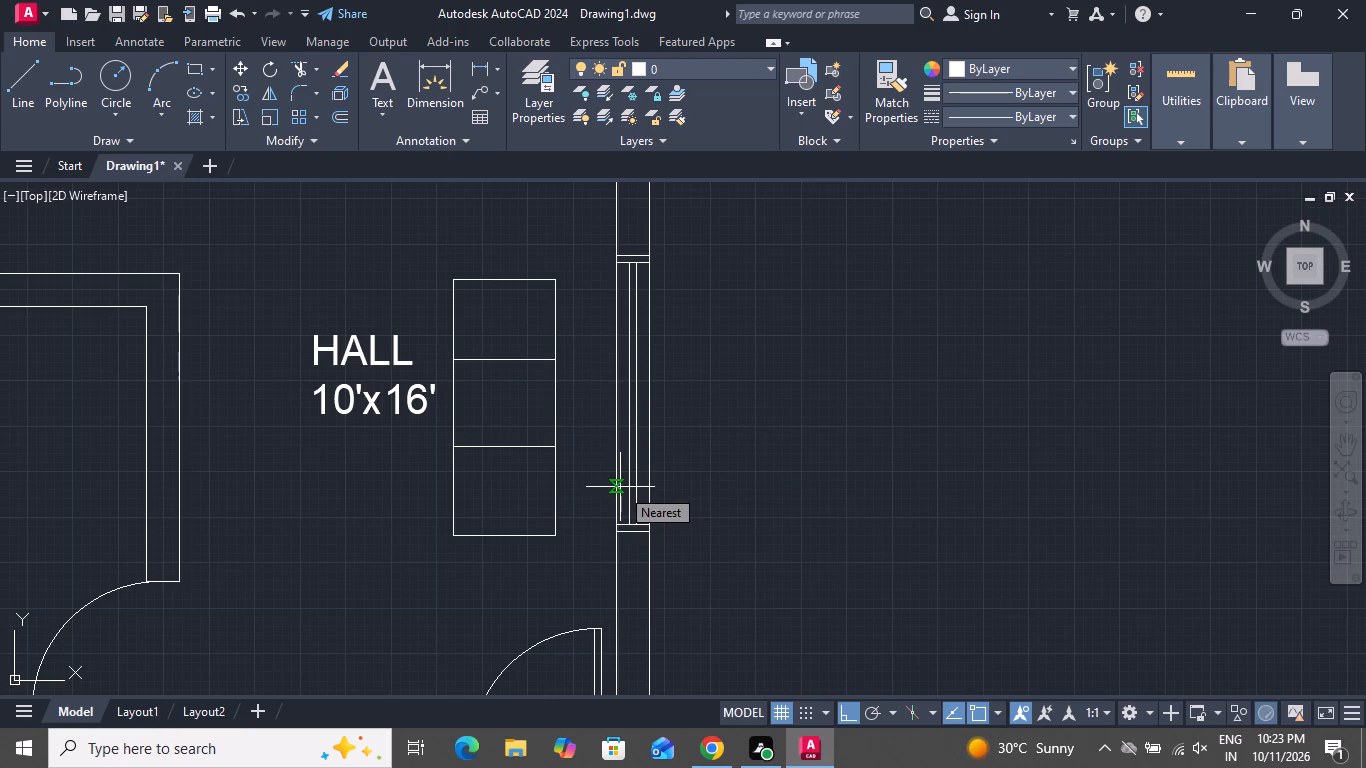
key(1)
key(shift+quotedbl)
key(Return)
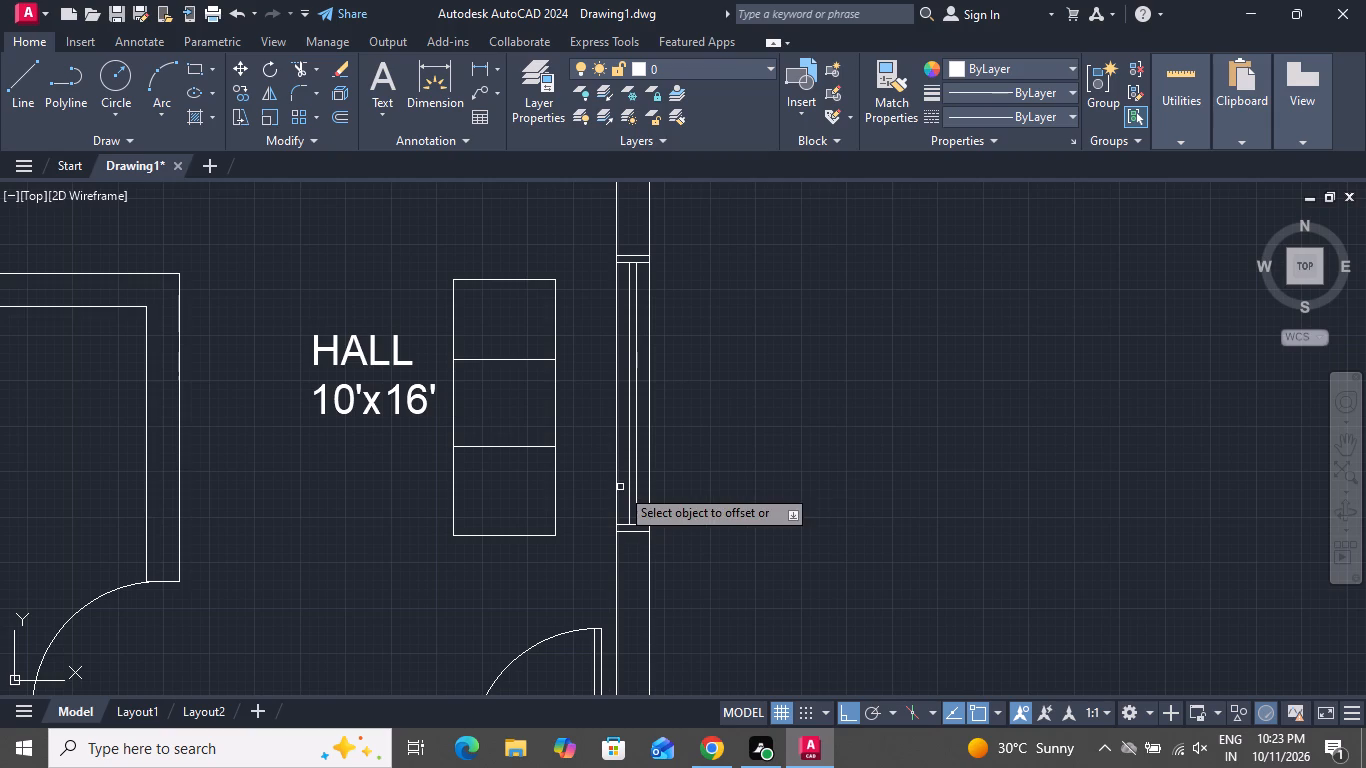
click(528, 446)
click(528, 478)
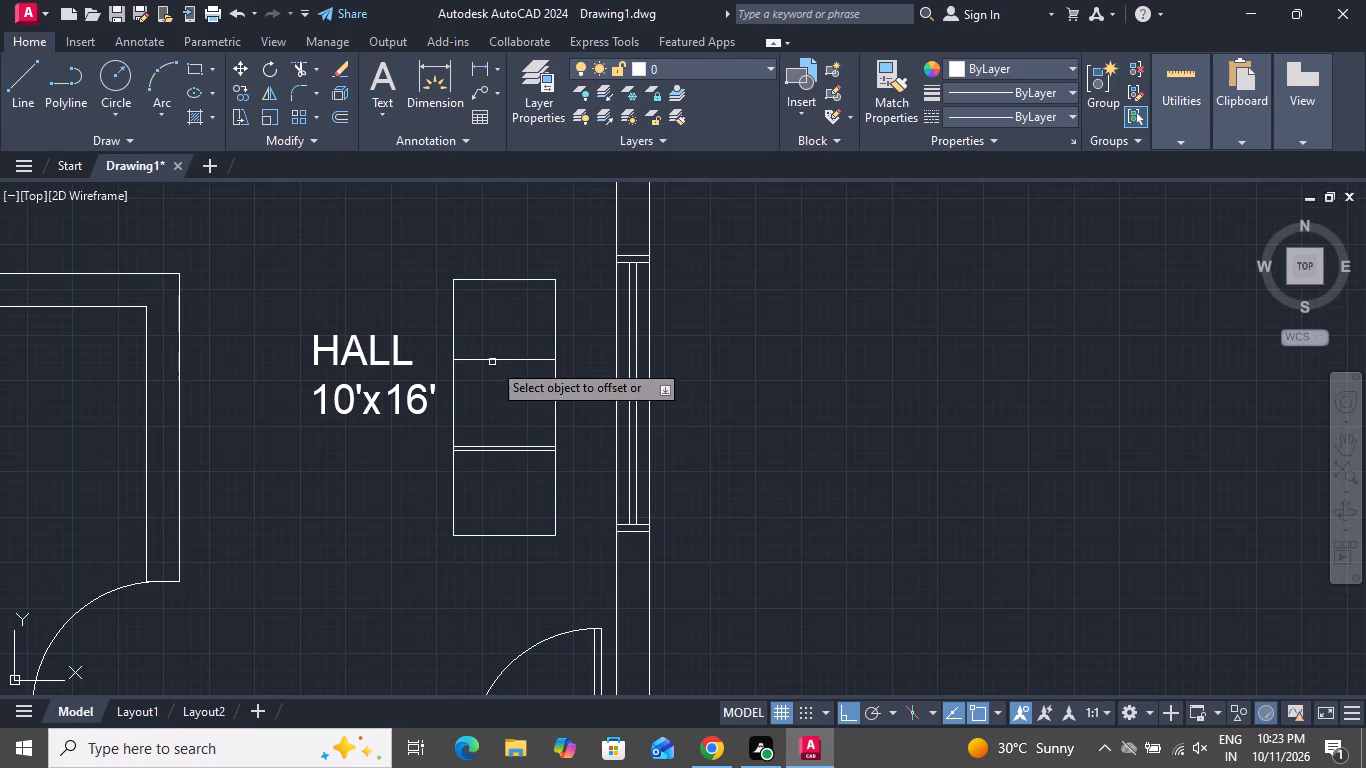
click(491, 359)
click(493, 380)
right_click(593, 363)
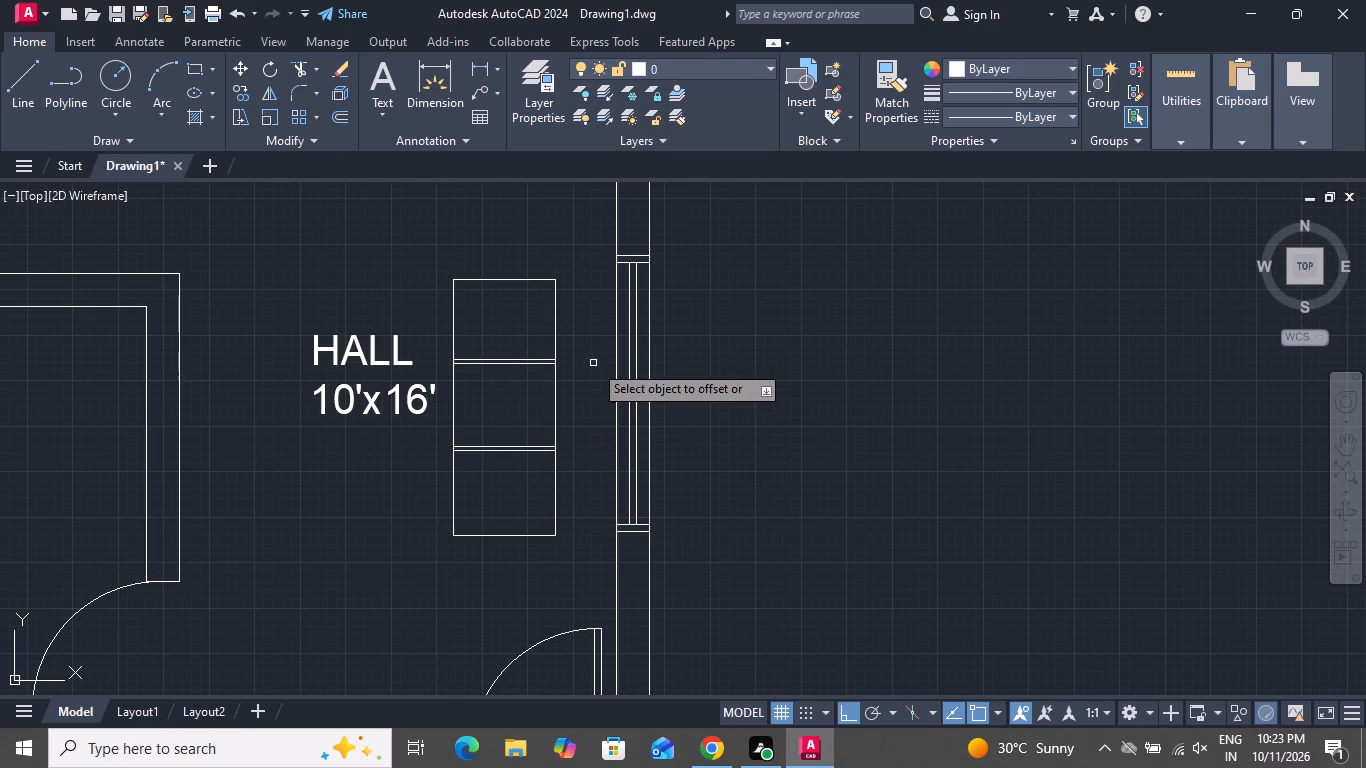
click(620, 397)
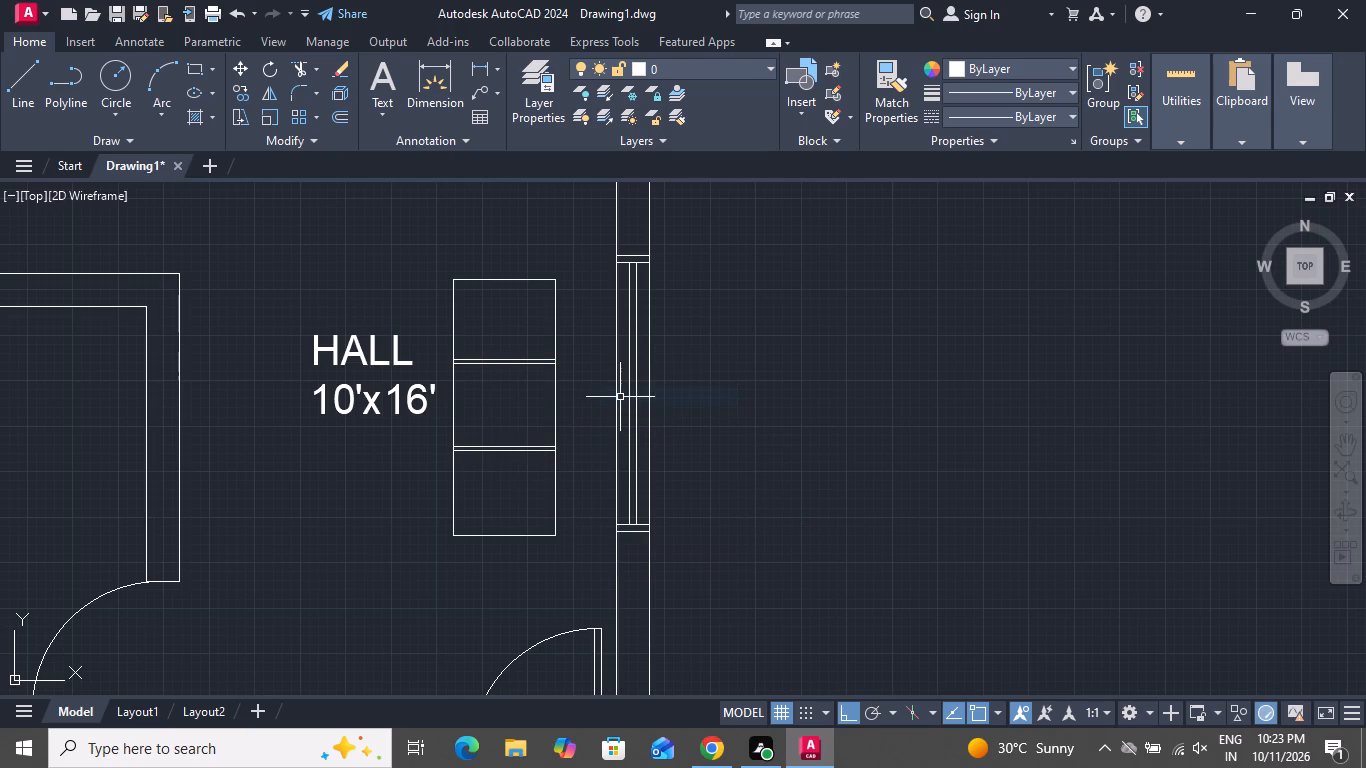
Offset the hall rectangle's outline 1" outward.
text(o 1)
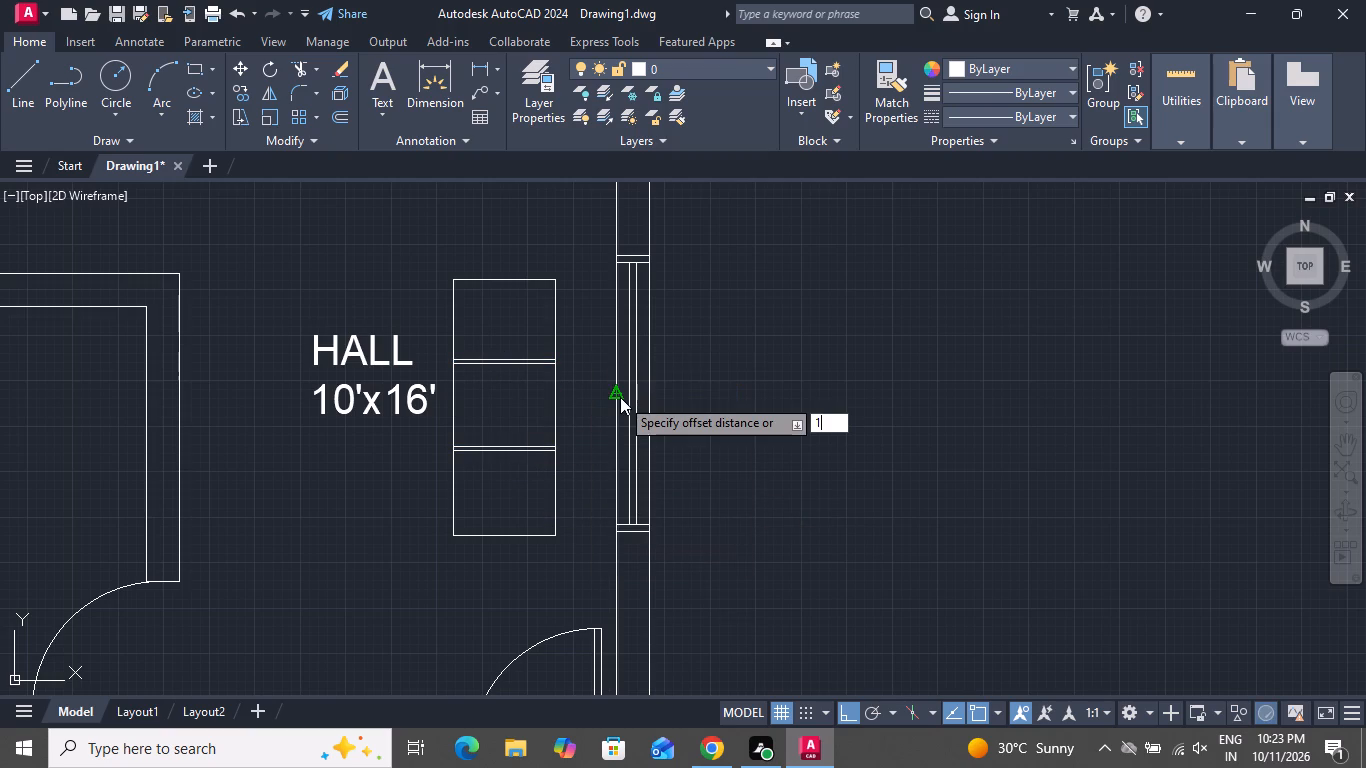
key(shift+quotedbl)
key(Return)
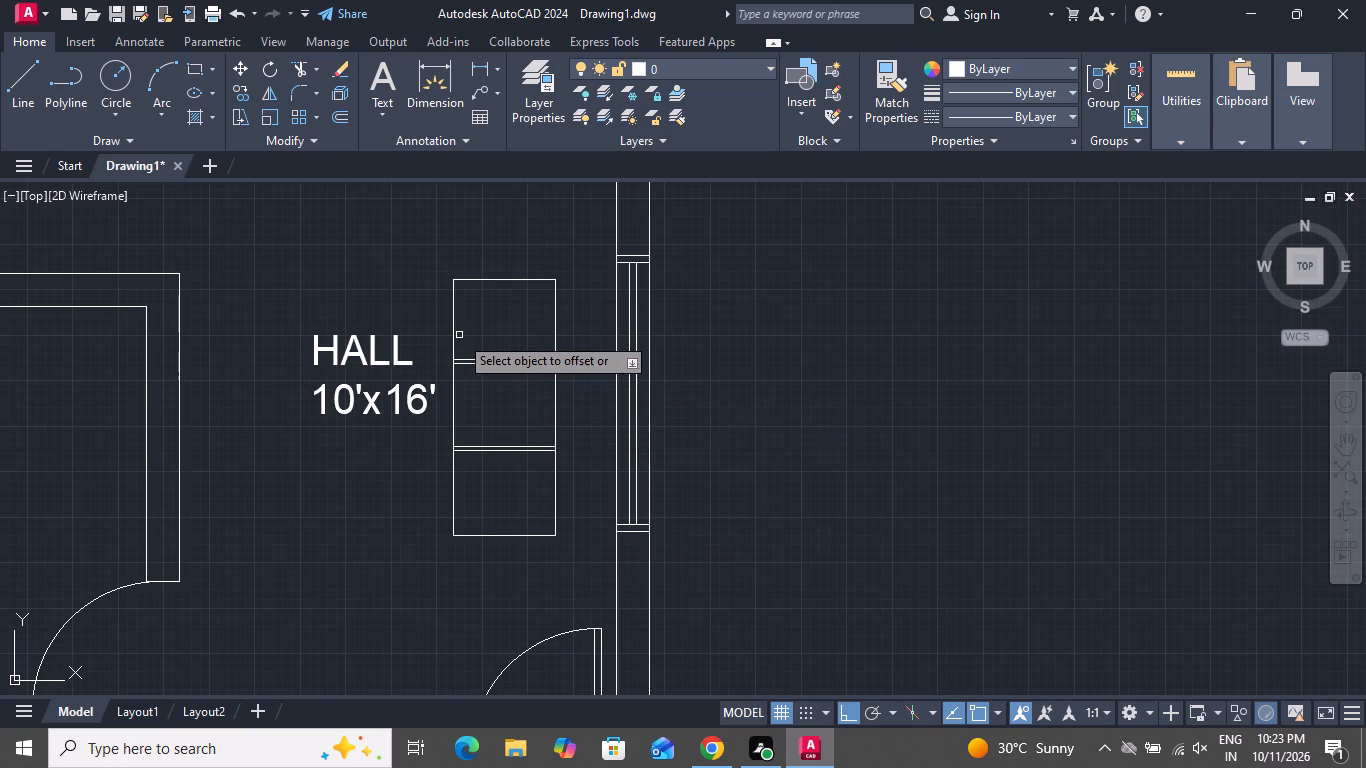
click(454, 331)
click(430, 330)
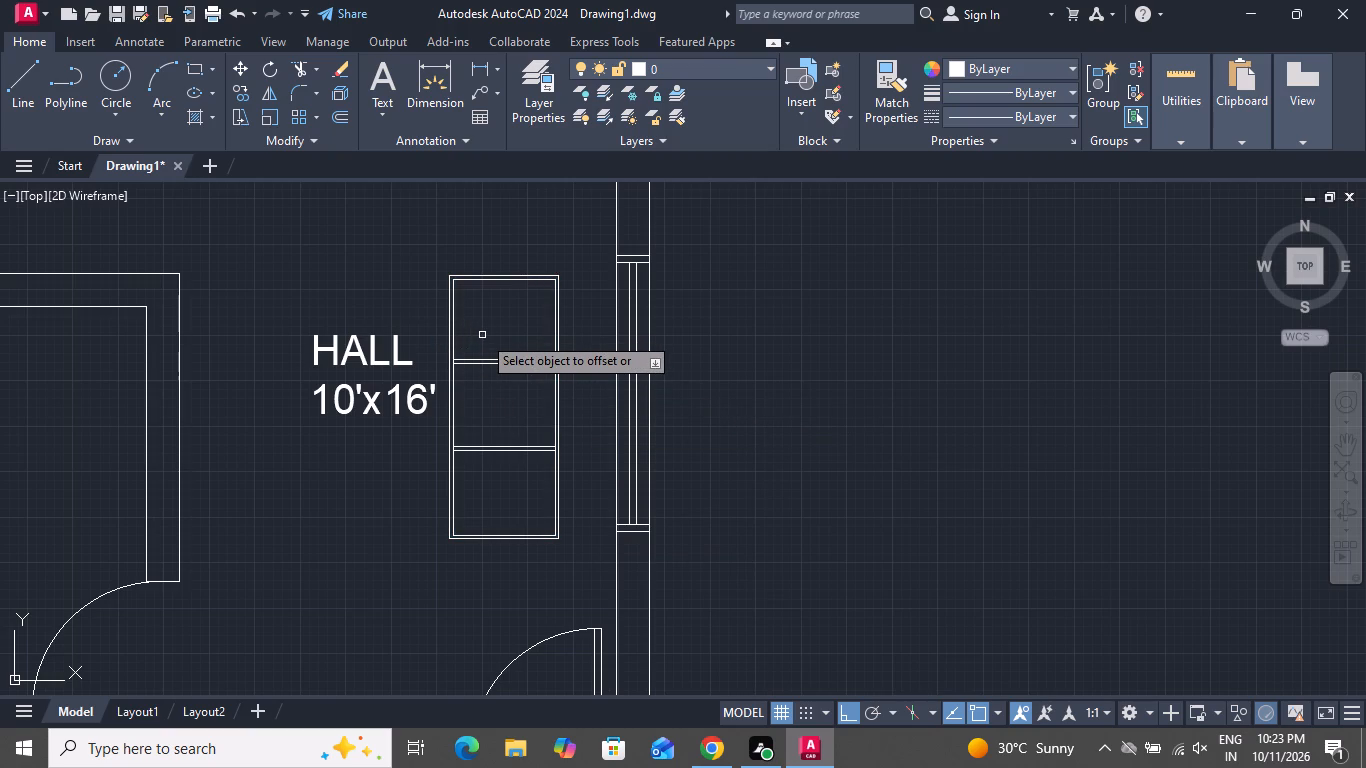
right_click(484, 334)
click(548, 364)
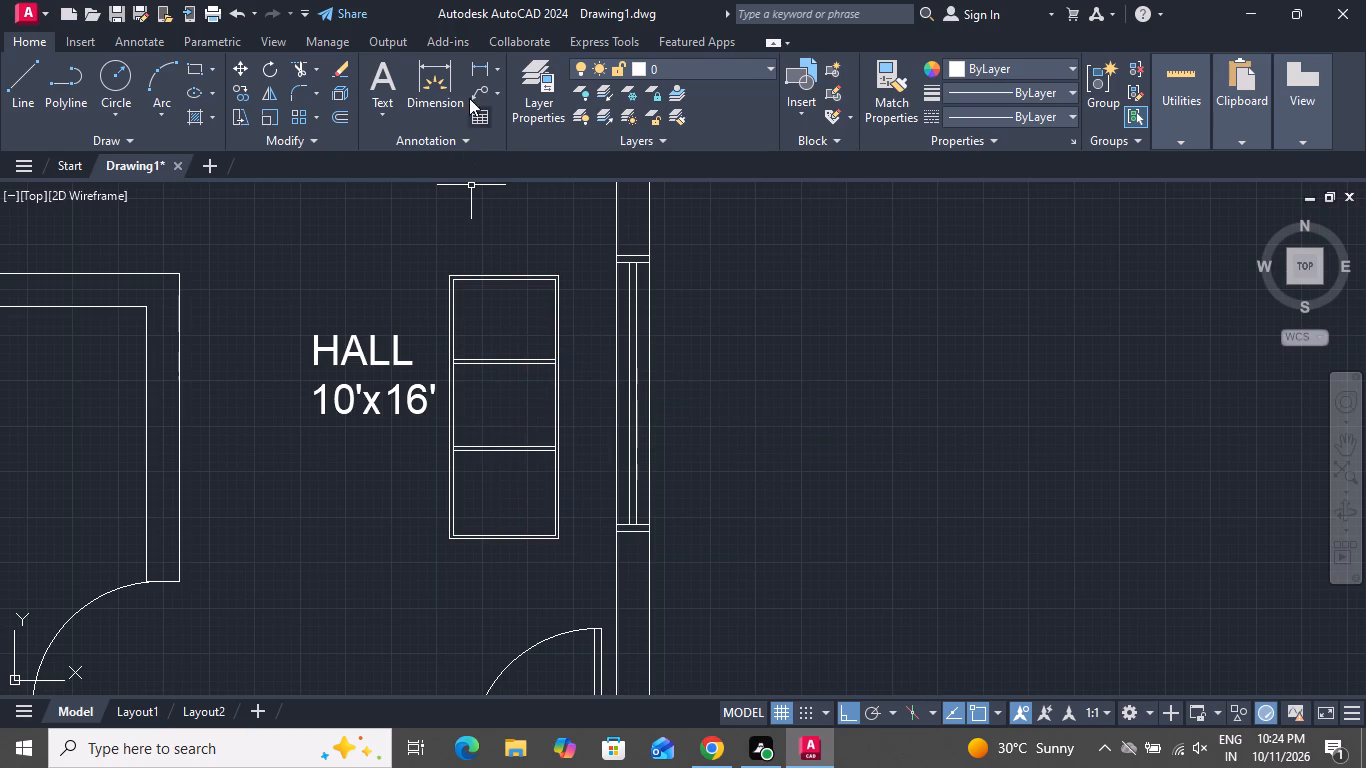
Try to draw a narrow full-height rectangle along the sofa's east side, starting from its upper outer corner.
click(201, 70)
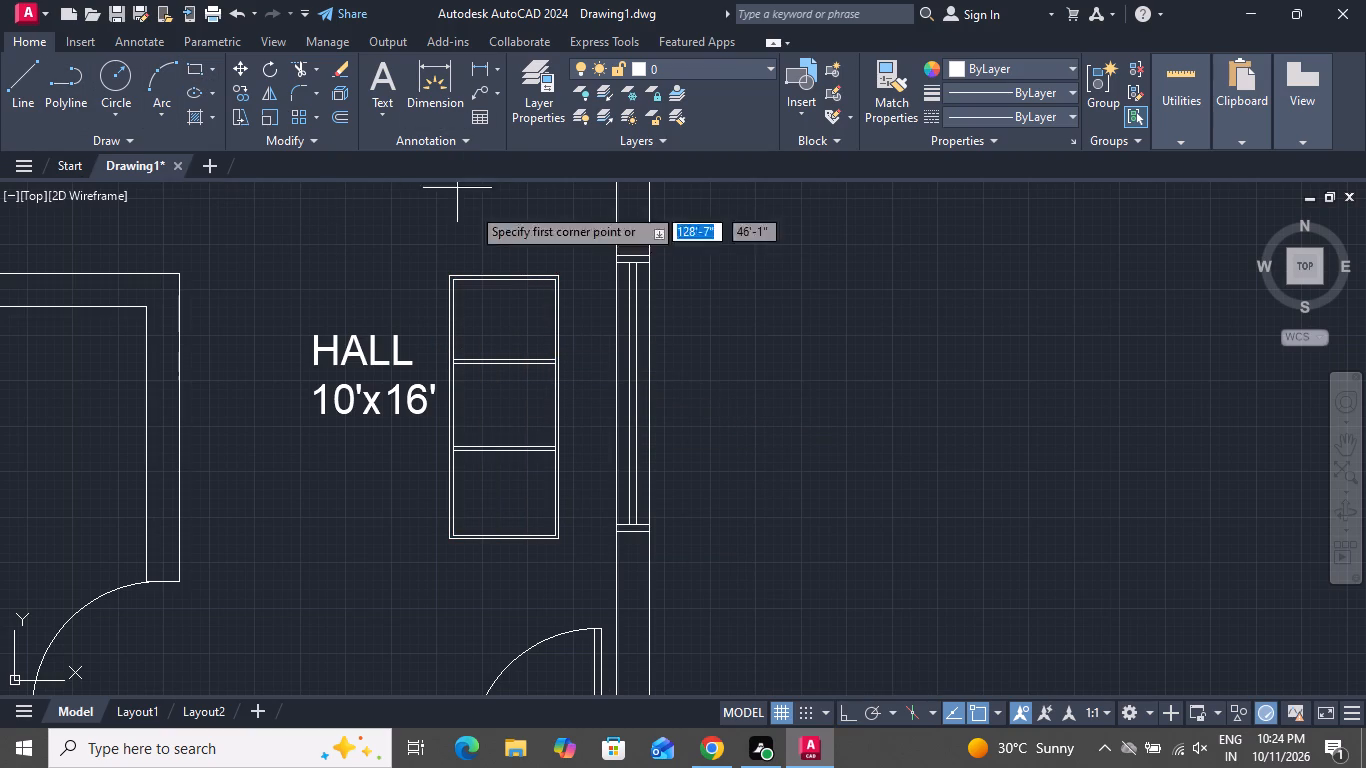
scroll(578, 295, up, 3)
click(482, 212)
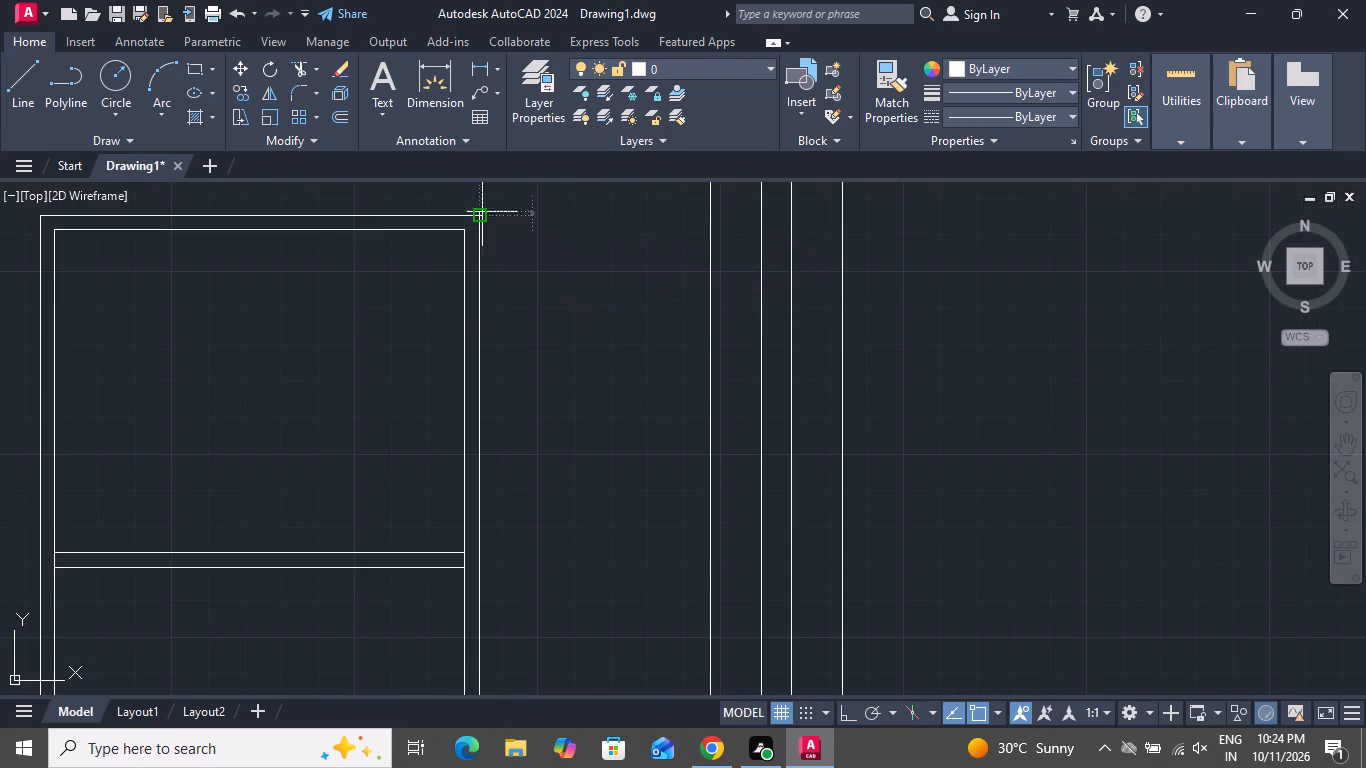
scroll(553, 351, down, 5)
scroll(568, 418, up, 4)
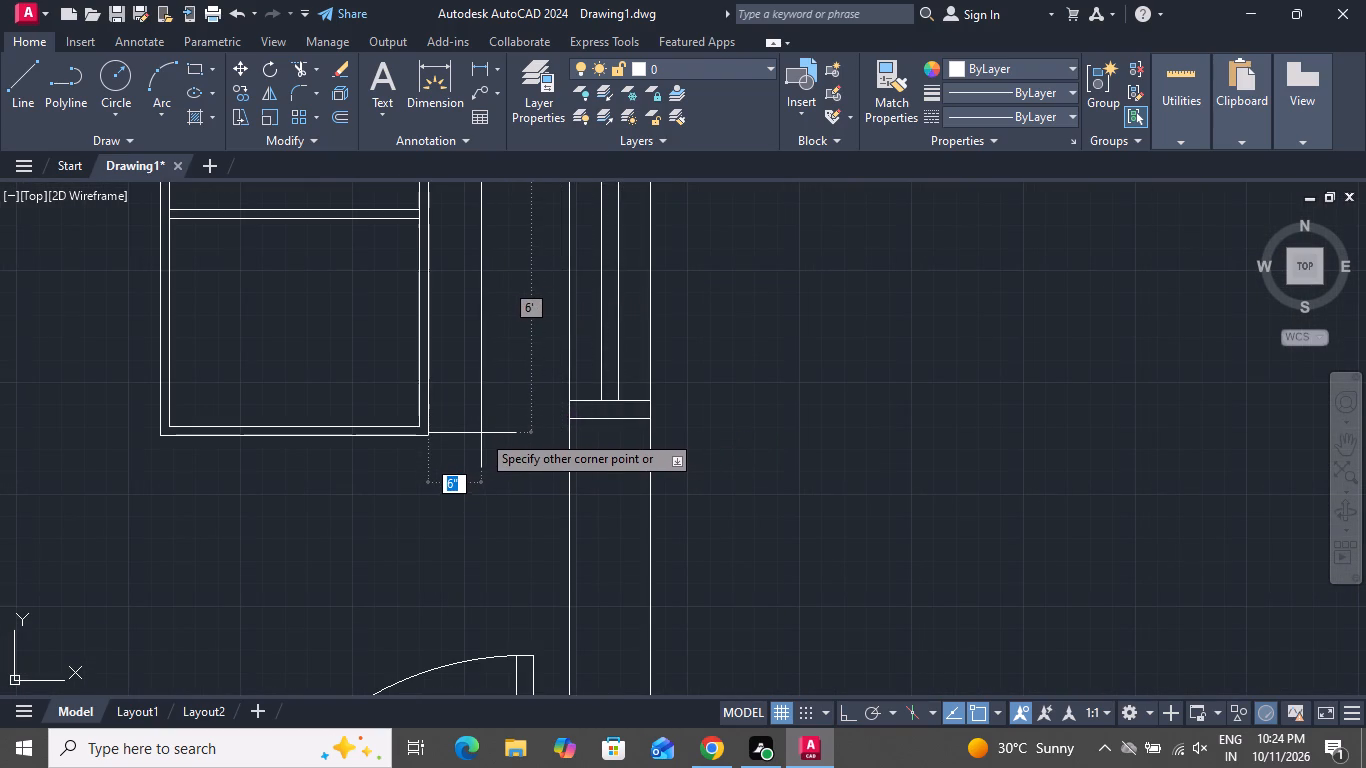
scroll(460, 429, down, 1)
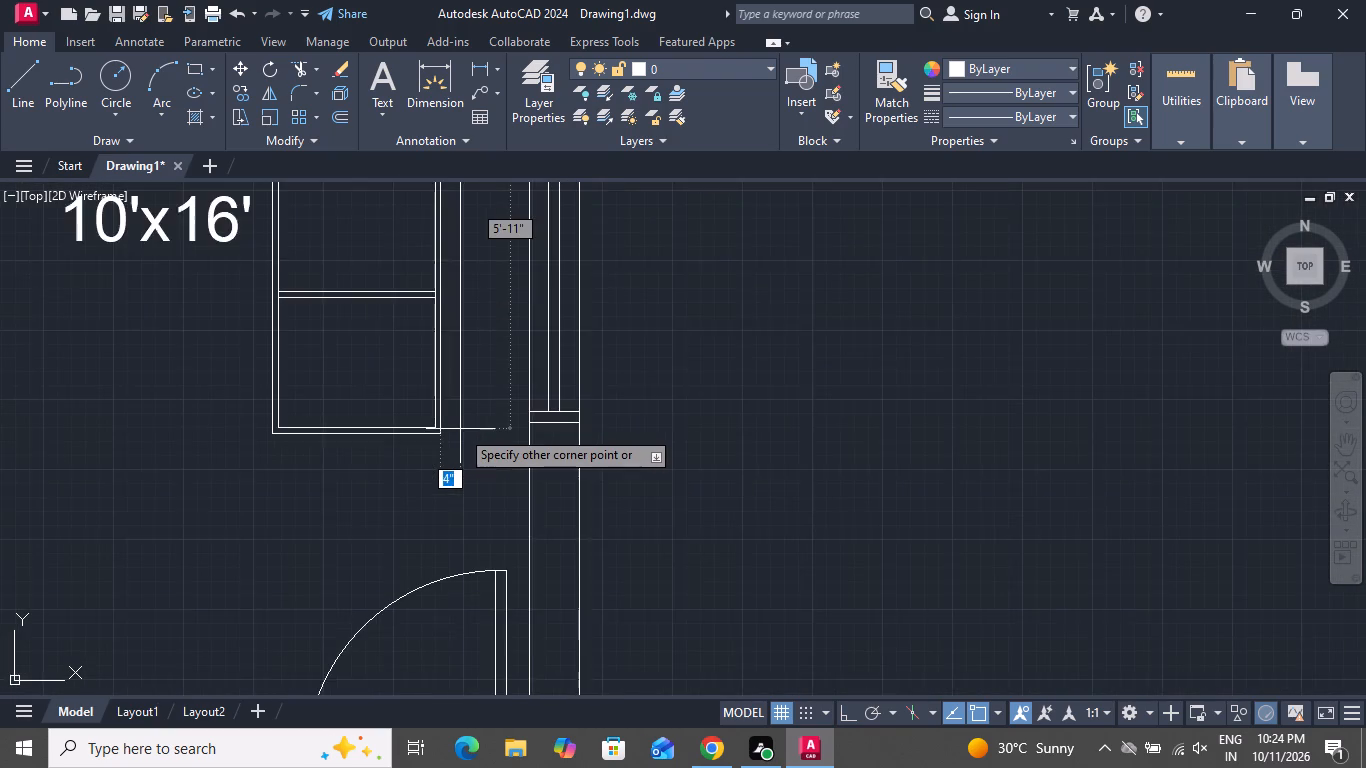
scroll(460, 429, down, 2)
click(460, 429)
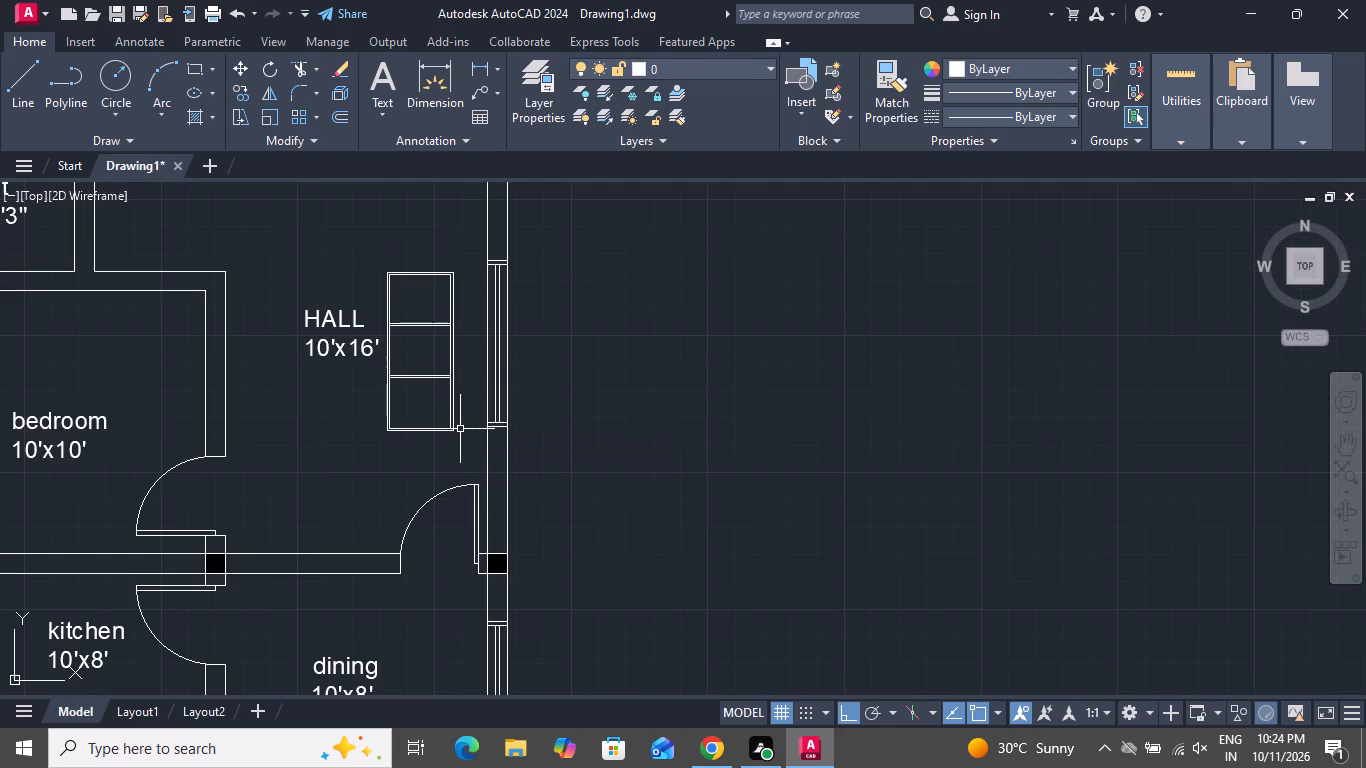
Draw a backrest rectangle about 5" wide and 6' tall along the sofa's east side, starting from its lower outer corner.
click(194, 68)
scroll(445, 460, up, 3)
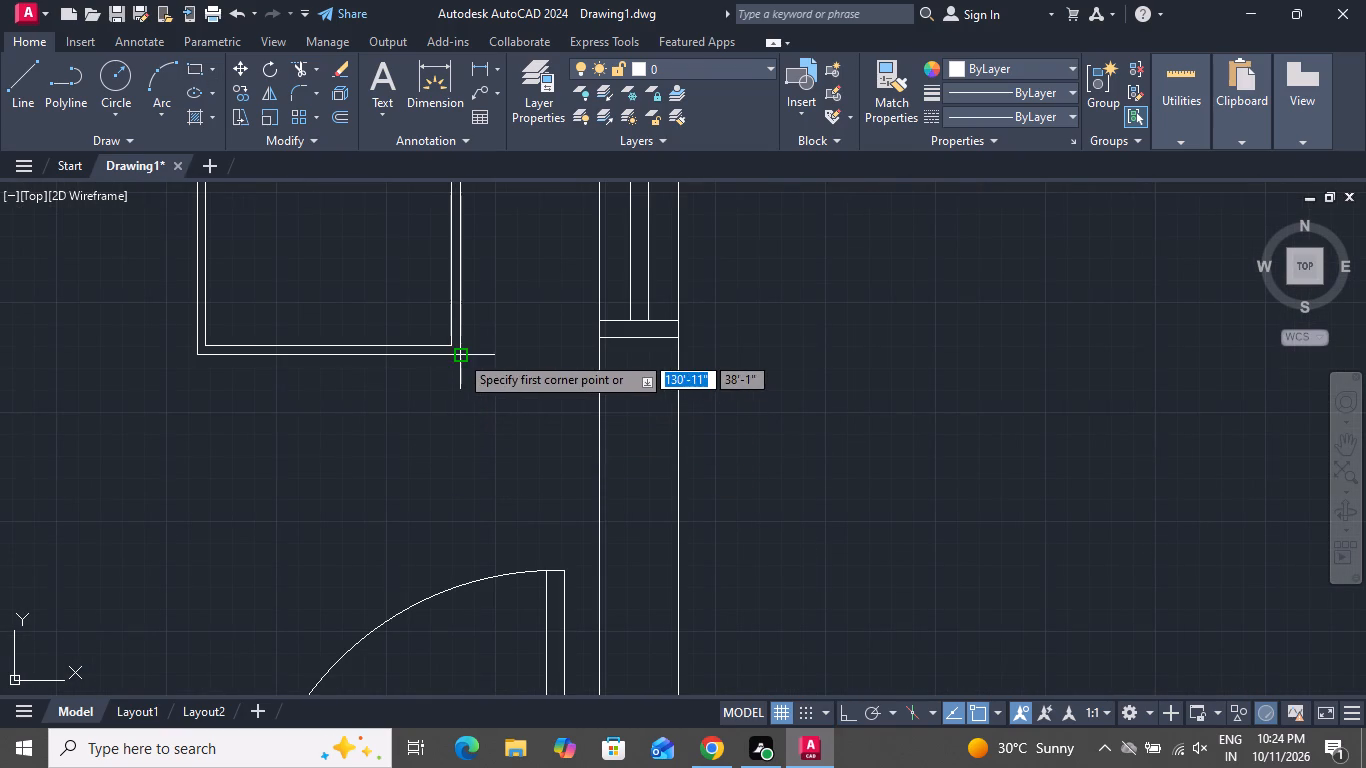
click(459, 354)
scroll(509, 545, down, 3)
scroll(516, 364, up, 1)
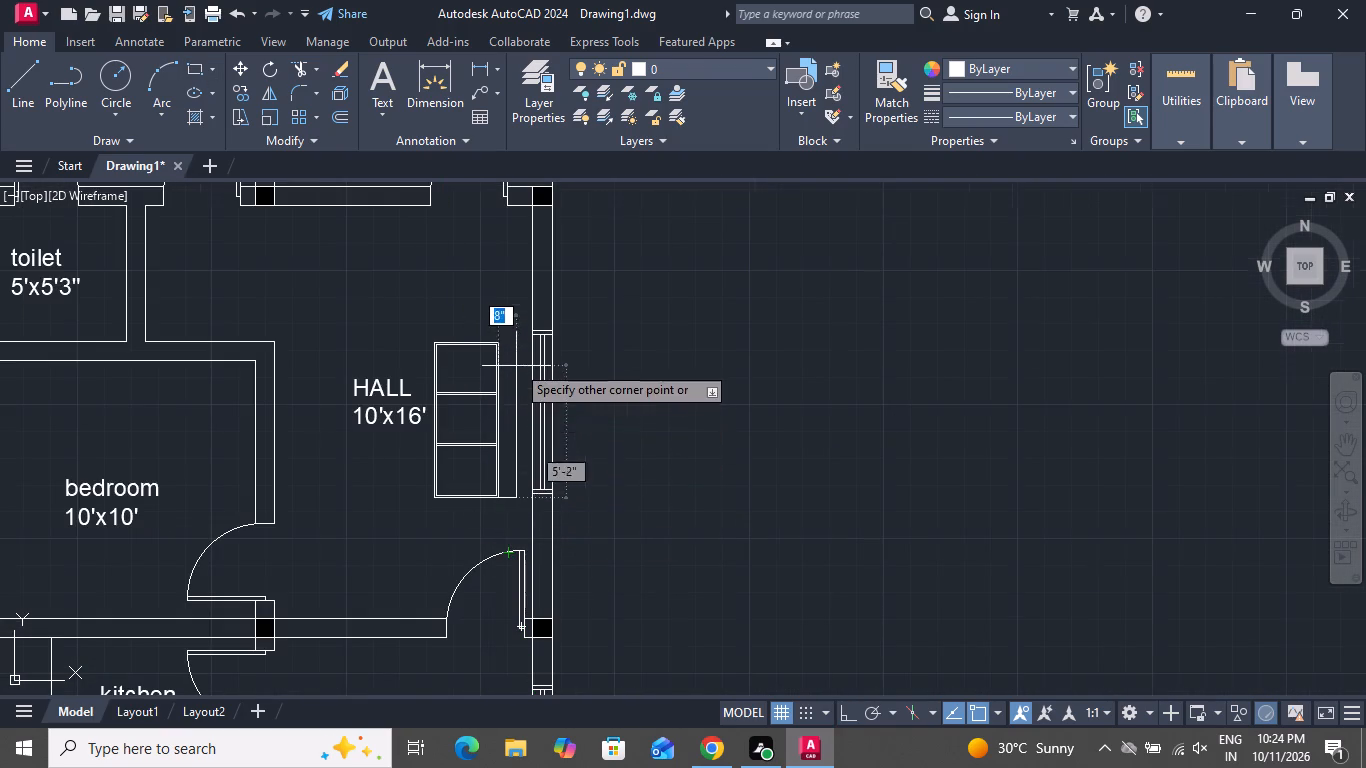
scroll(516, 363, up, 2)
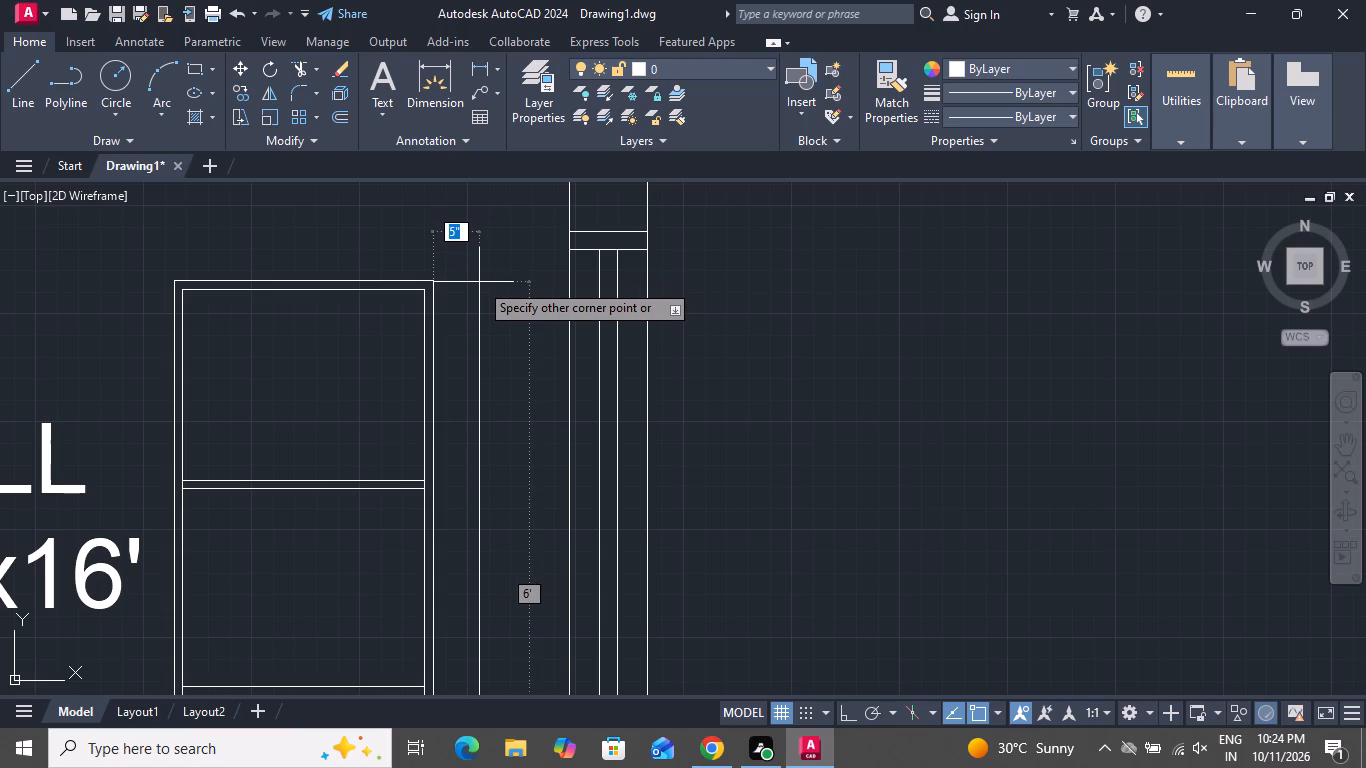
click(479, 282)
Draw an armrest rectangle about 2'-6" by 4" along the sofa's top edge, starting from the backrest's upper outer corner.
scroll(533, 340, down, 2)
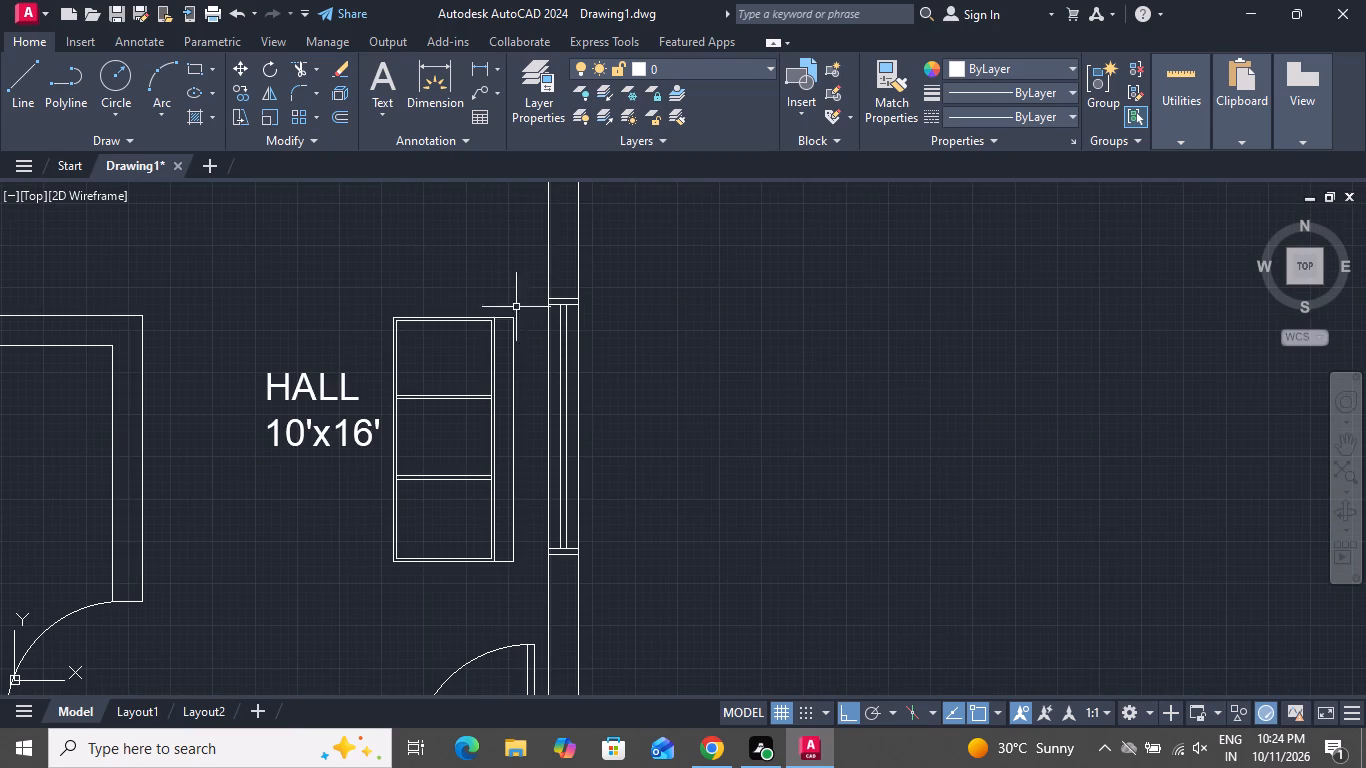
click(190, 68)
scroll(520, 323, up, 2)
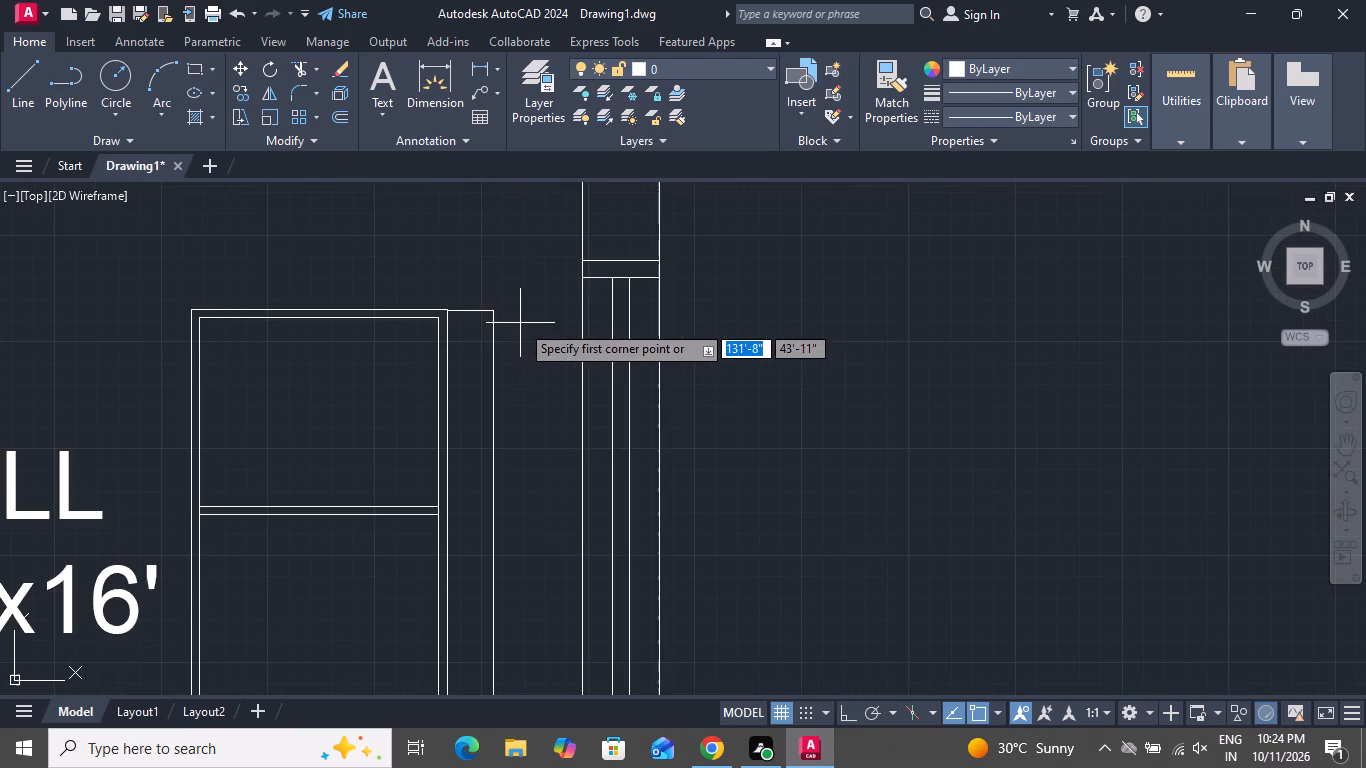
click(496, 309)
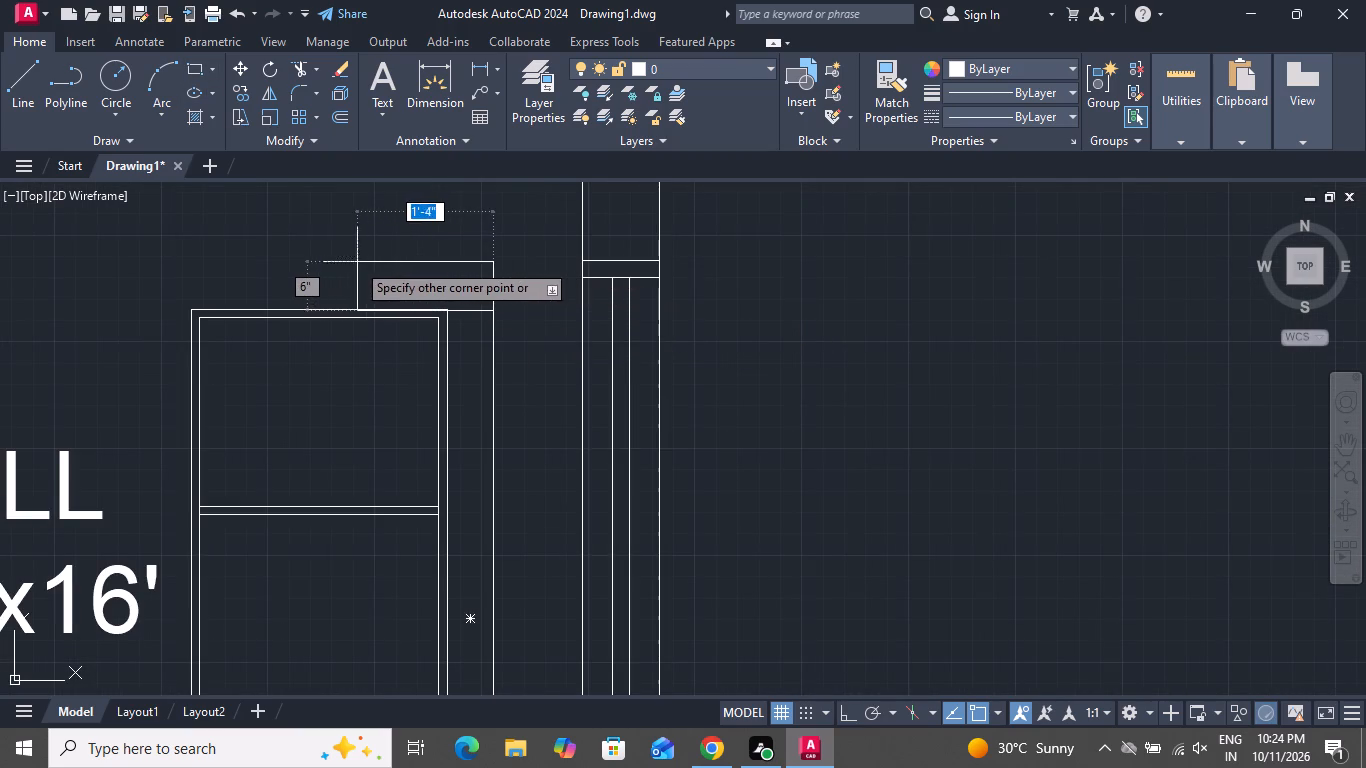
click(234, 279)
Draw an armrest rectangle about 2'-6" by 4" along the three-seat sofa's bottom edge, starting from the backrest's lower outer corner.
scroll(253, 411, down, 2)
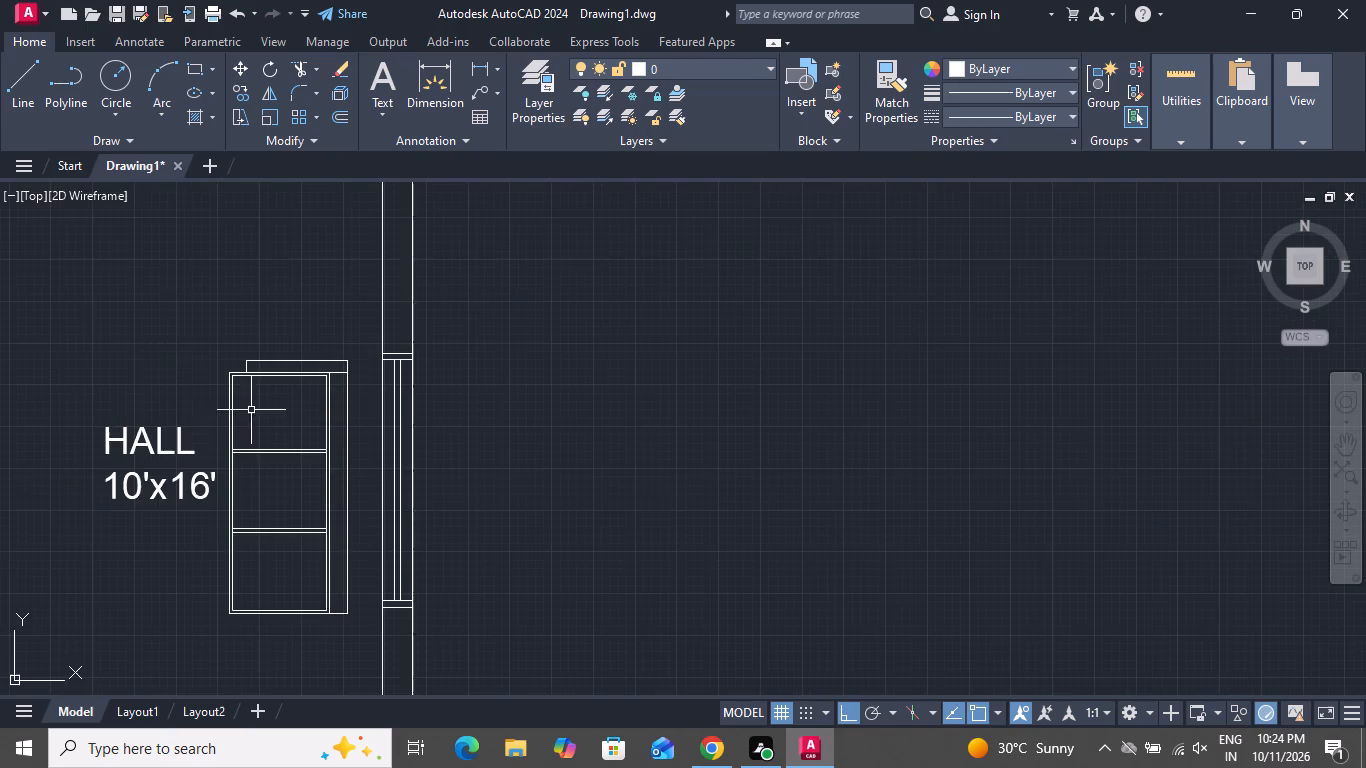
click(195, 75)
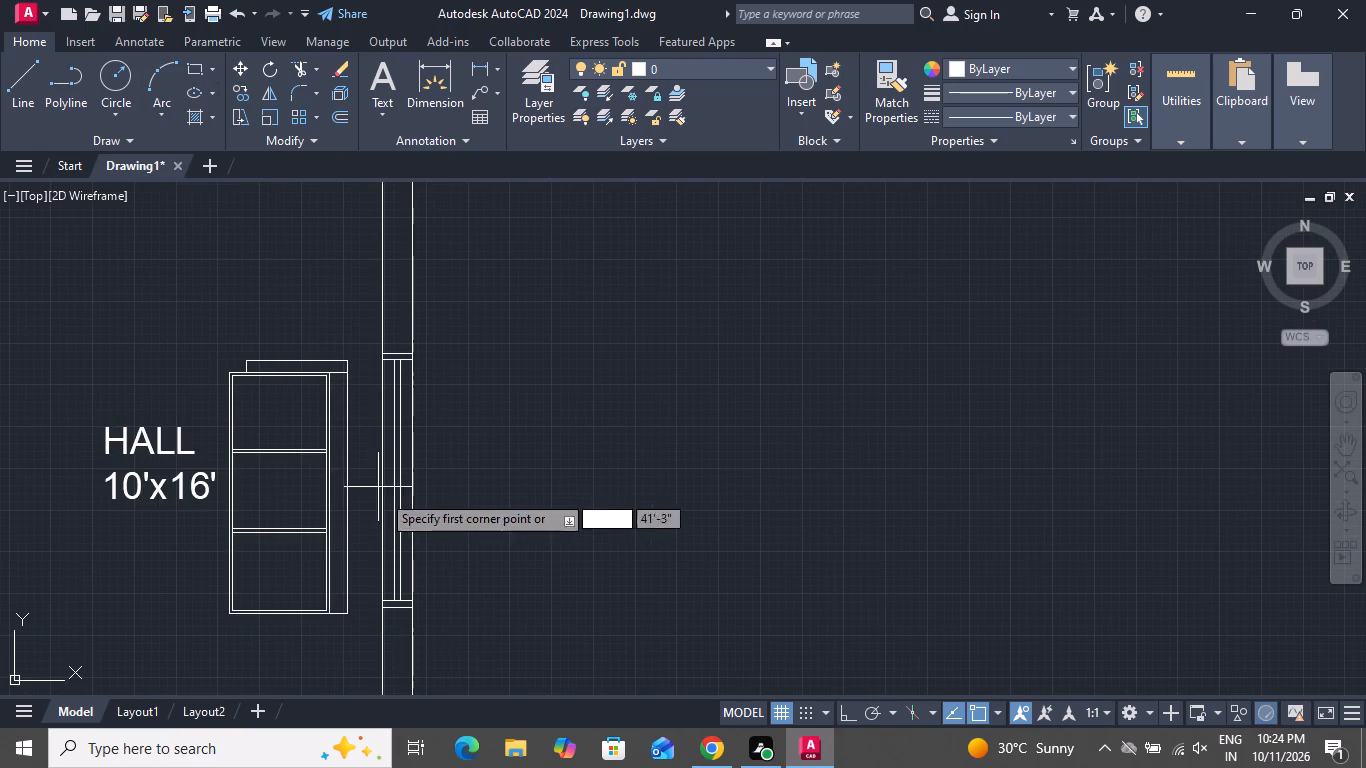
scroll(339, 689, up, 1)
click(347, 571)
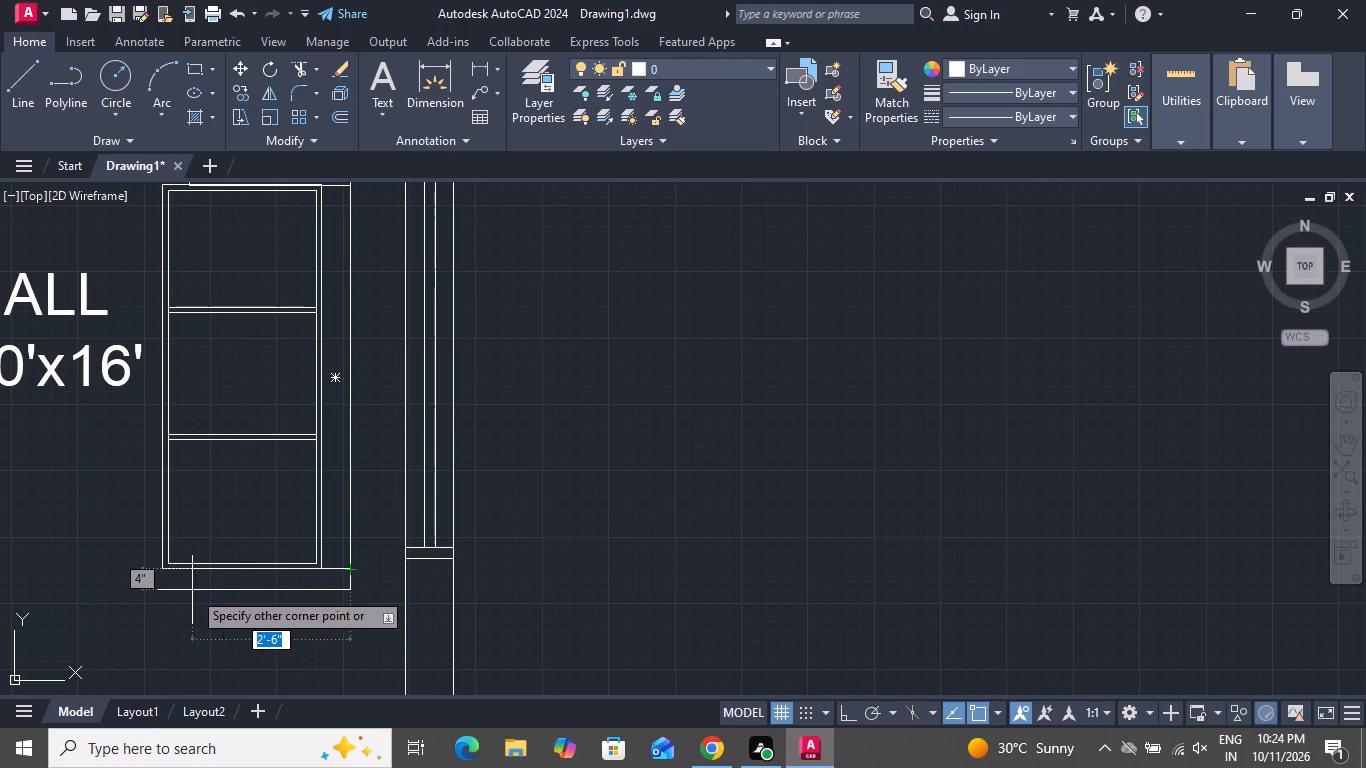
scroll(192, 590, down, 1)
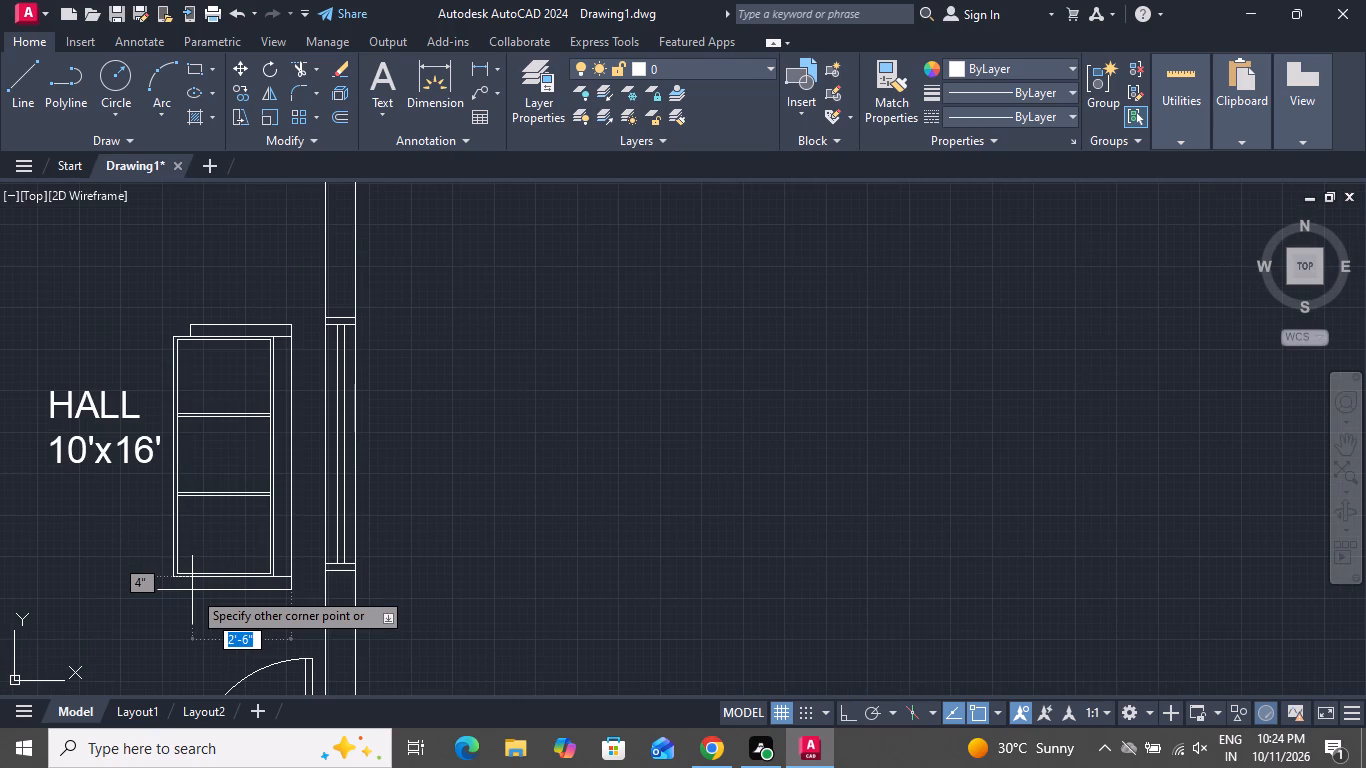
click(192, 590)
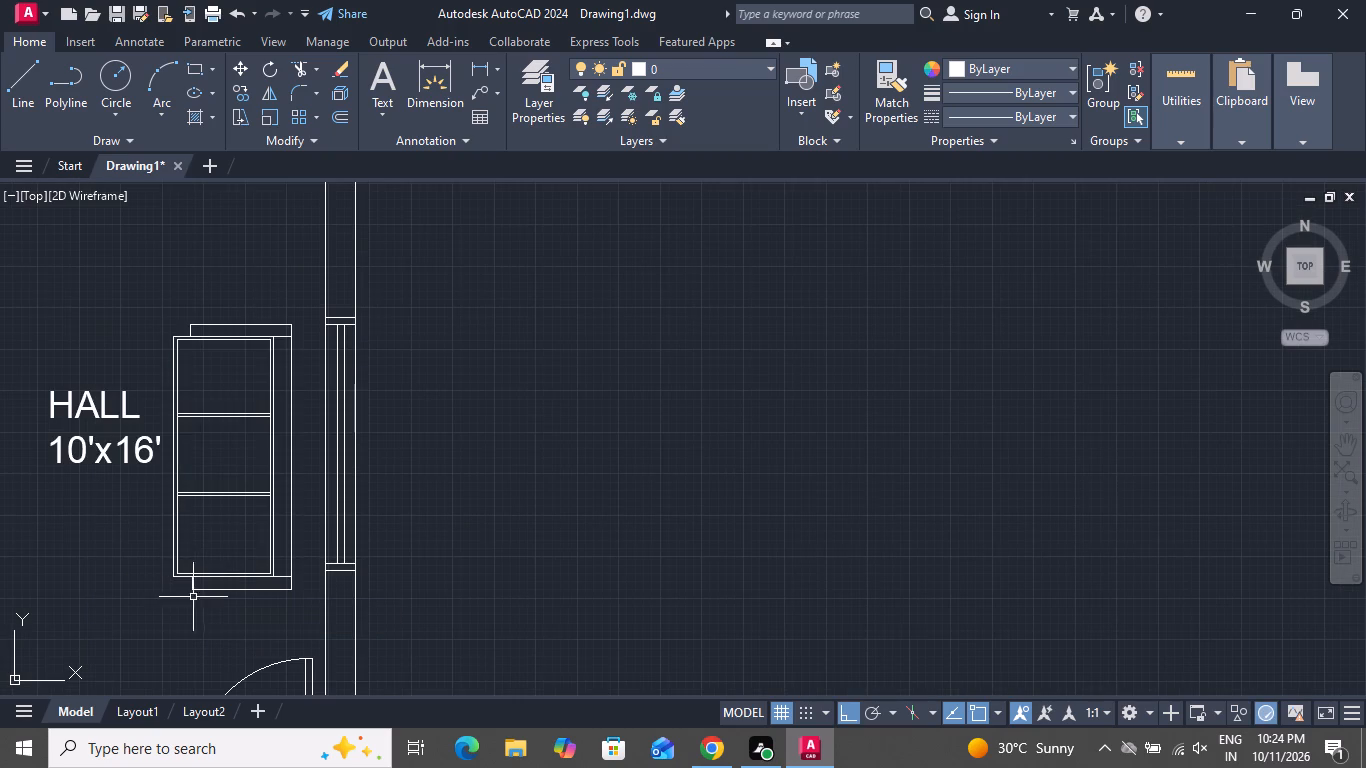
Draw a seat rectangle about 1'-3" deep for a smaller sofa just above the HALL label.
scroll(227, 623, down, 1)
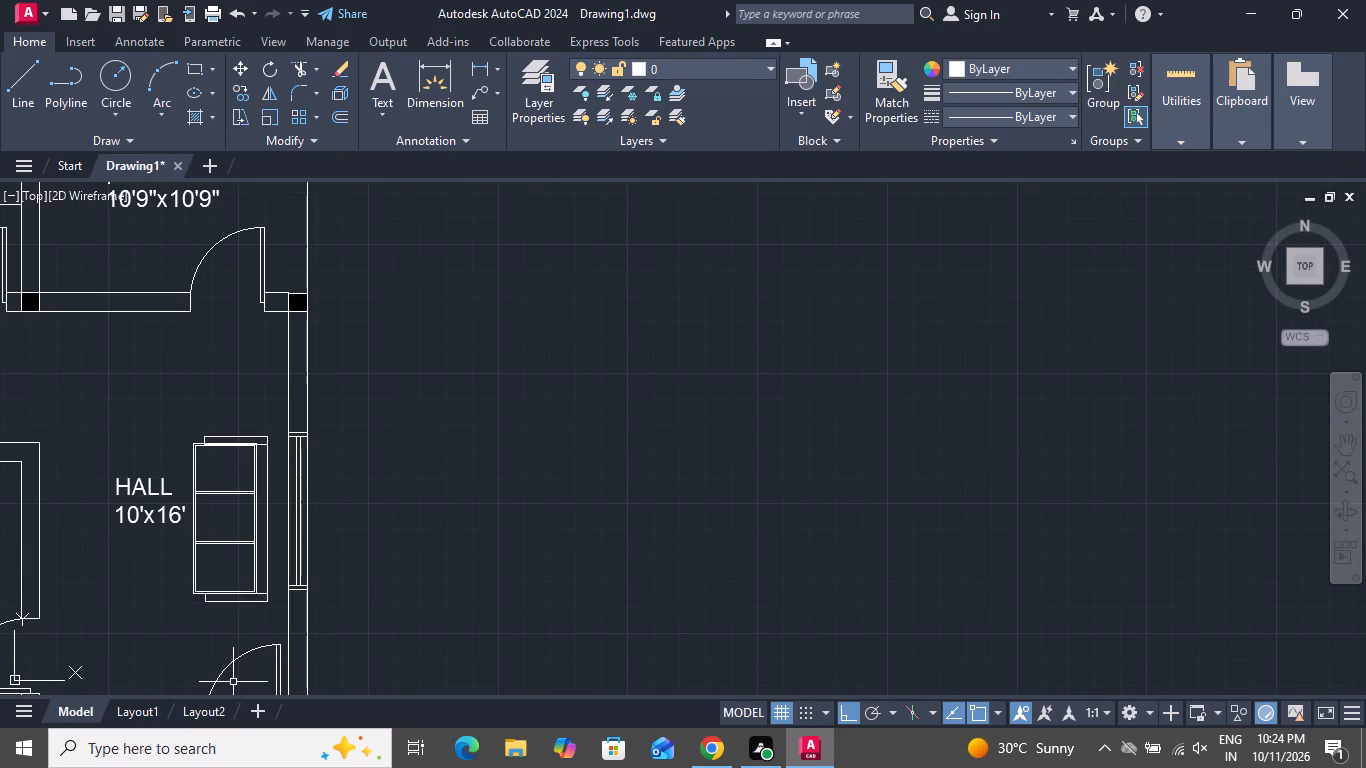
scroll(356, 589, down, 2)
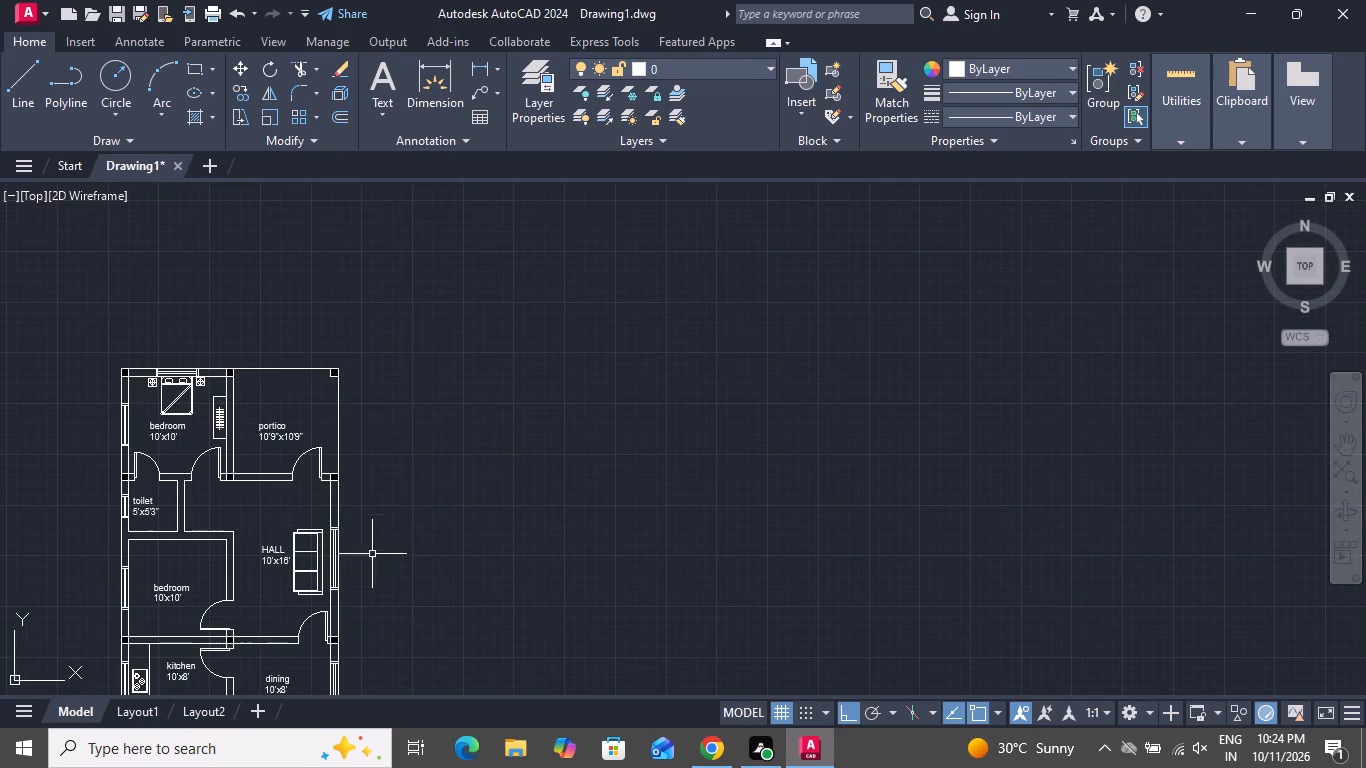
click(184, 68)
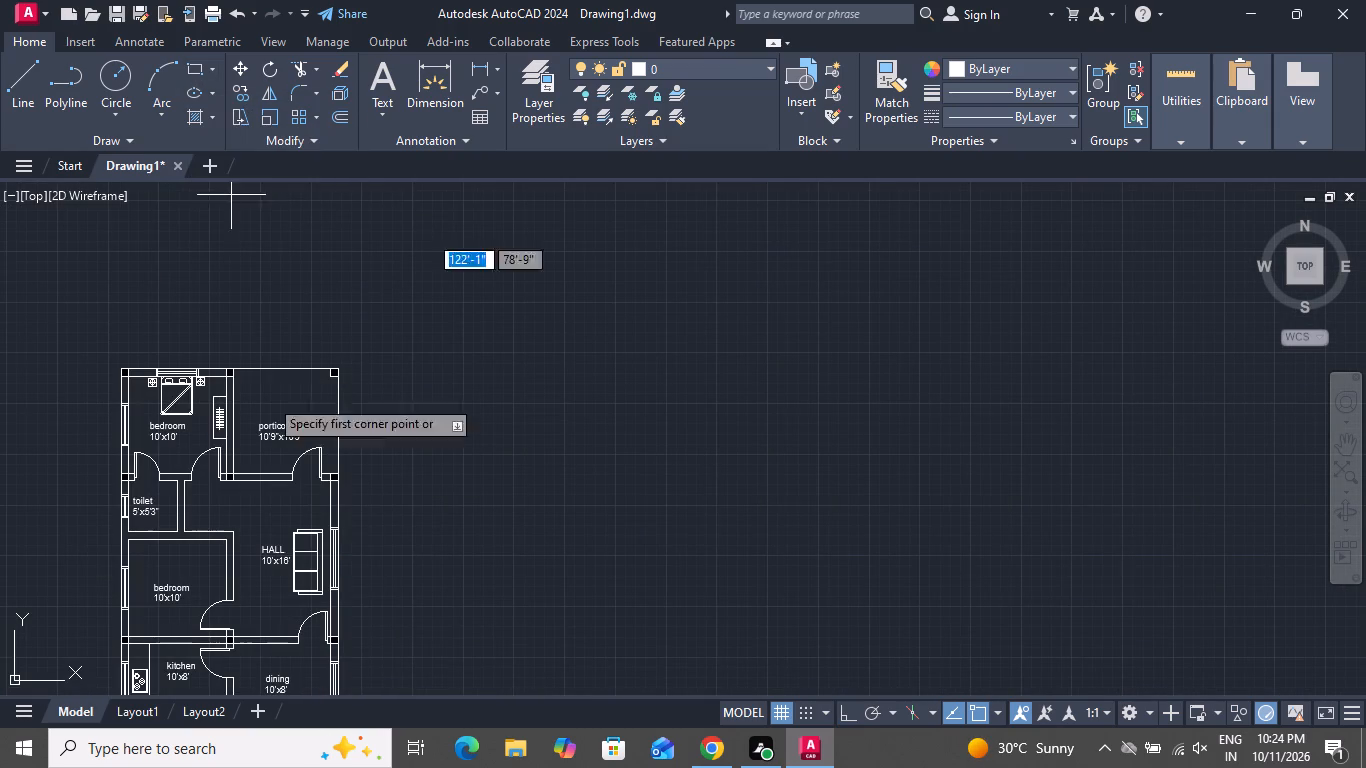
scroll(231, 613, up, 2)
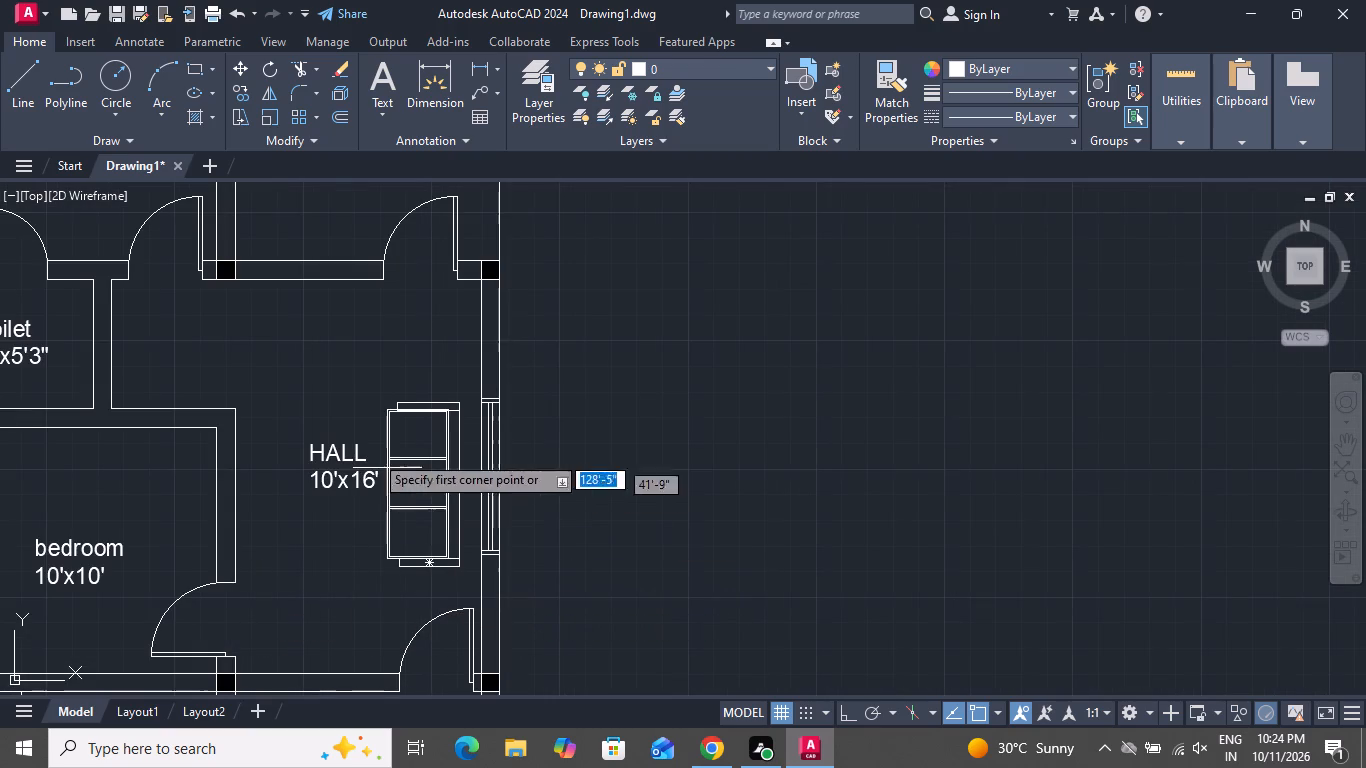
scroll(309, 424, up, 2)
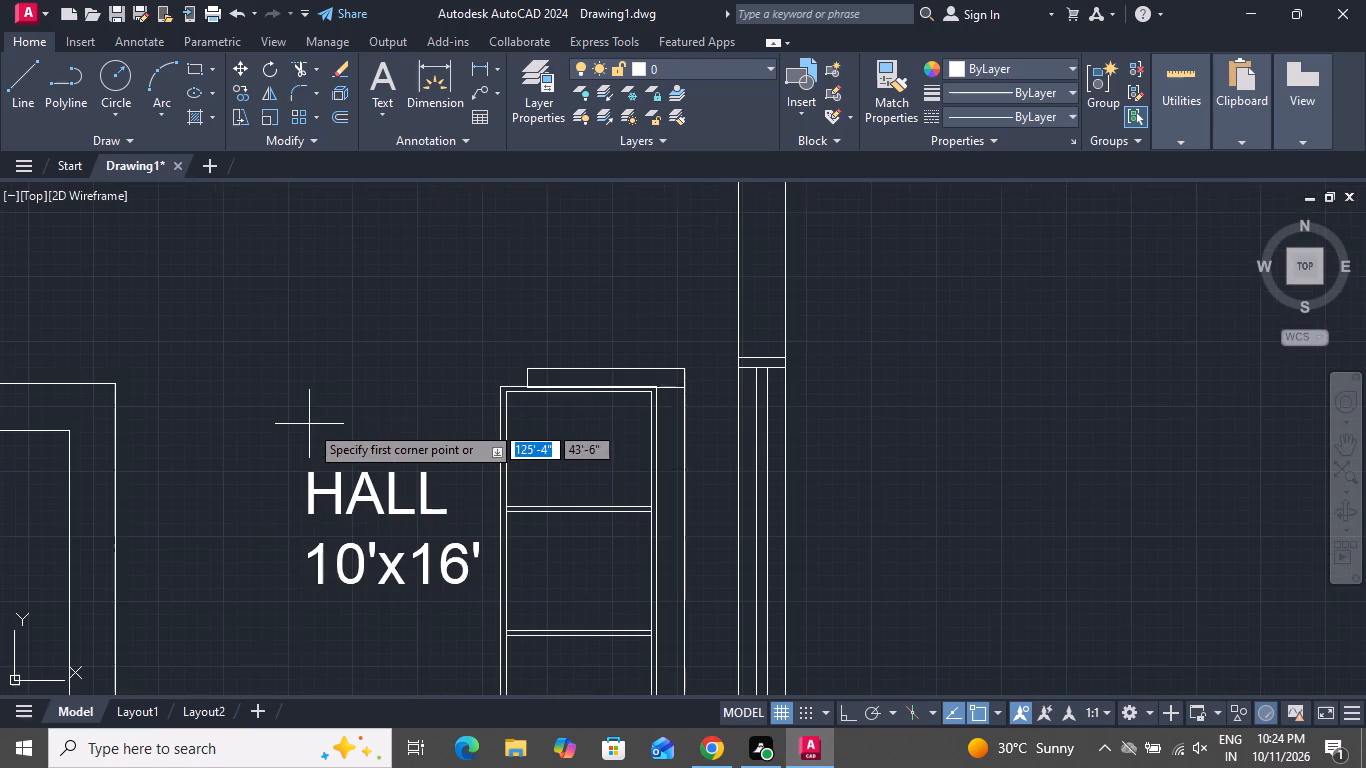
click(291, 362)
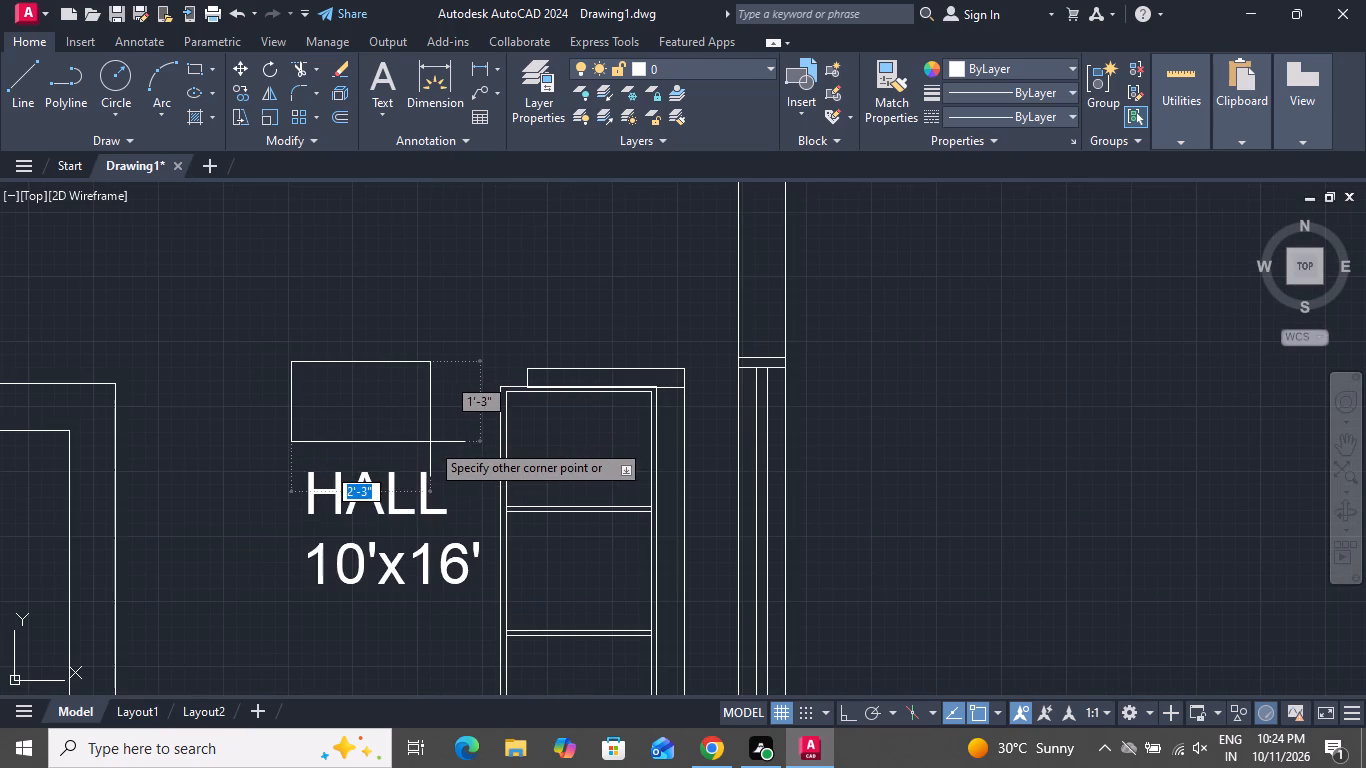
click(456, 441)
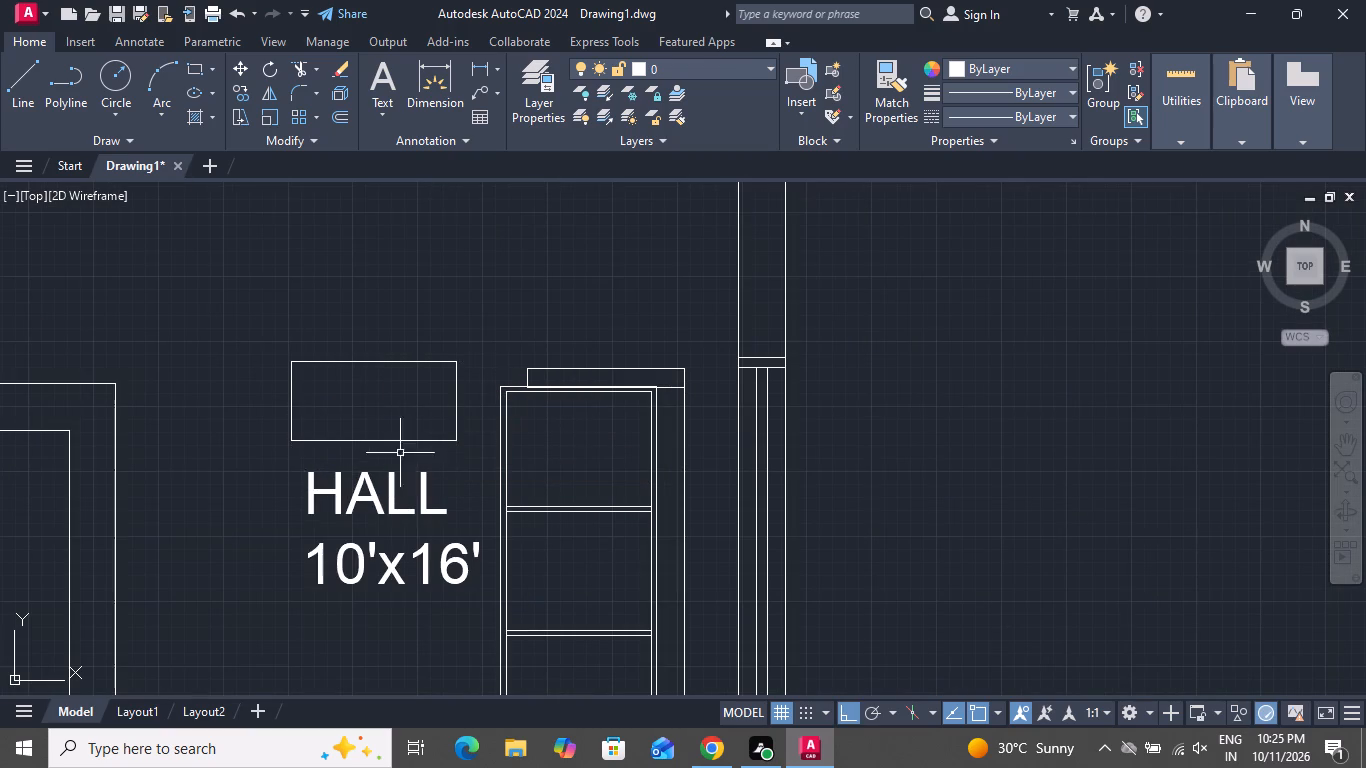
Draw a vertical line between the midpoints of the new rectangle's long edges, dividing it into two seats.
click(23, 78)
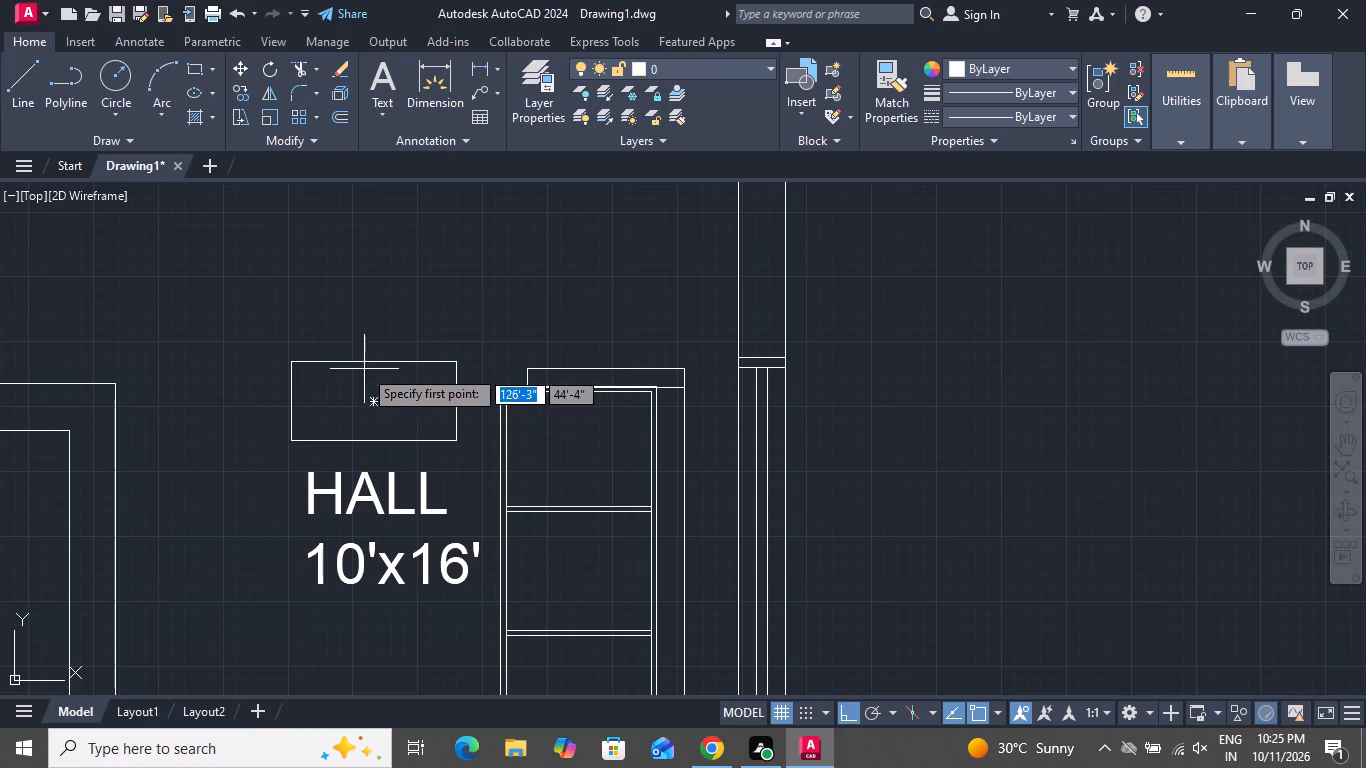
drag(371, 360, 370, 370)
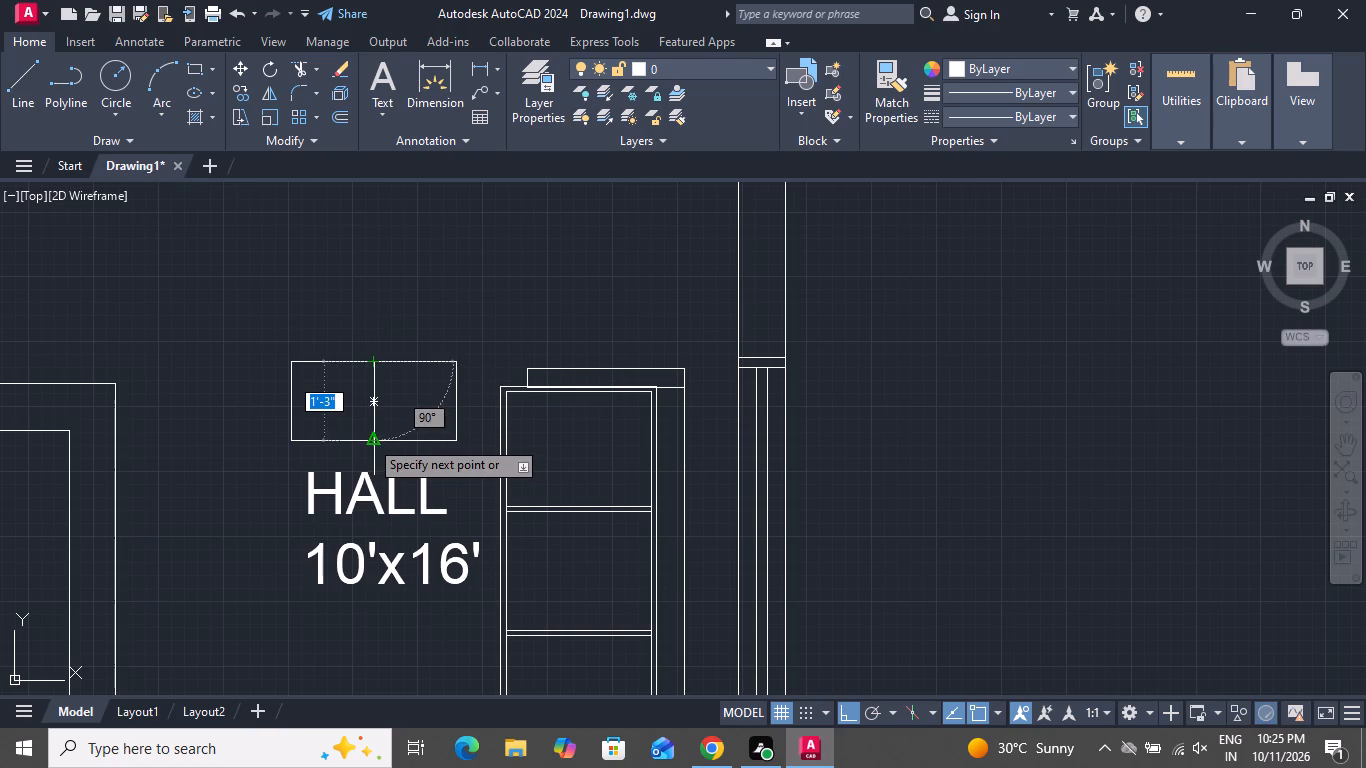
click(369, 439)
right_click(369, 438)
click(426, 469)
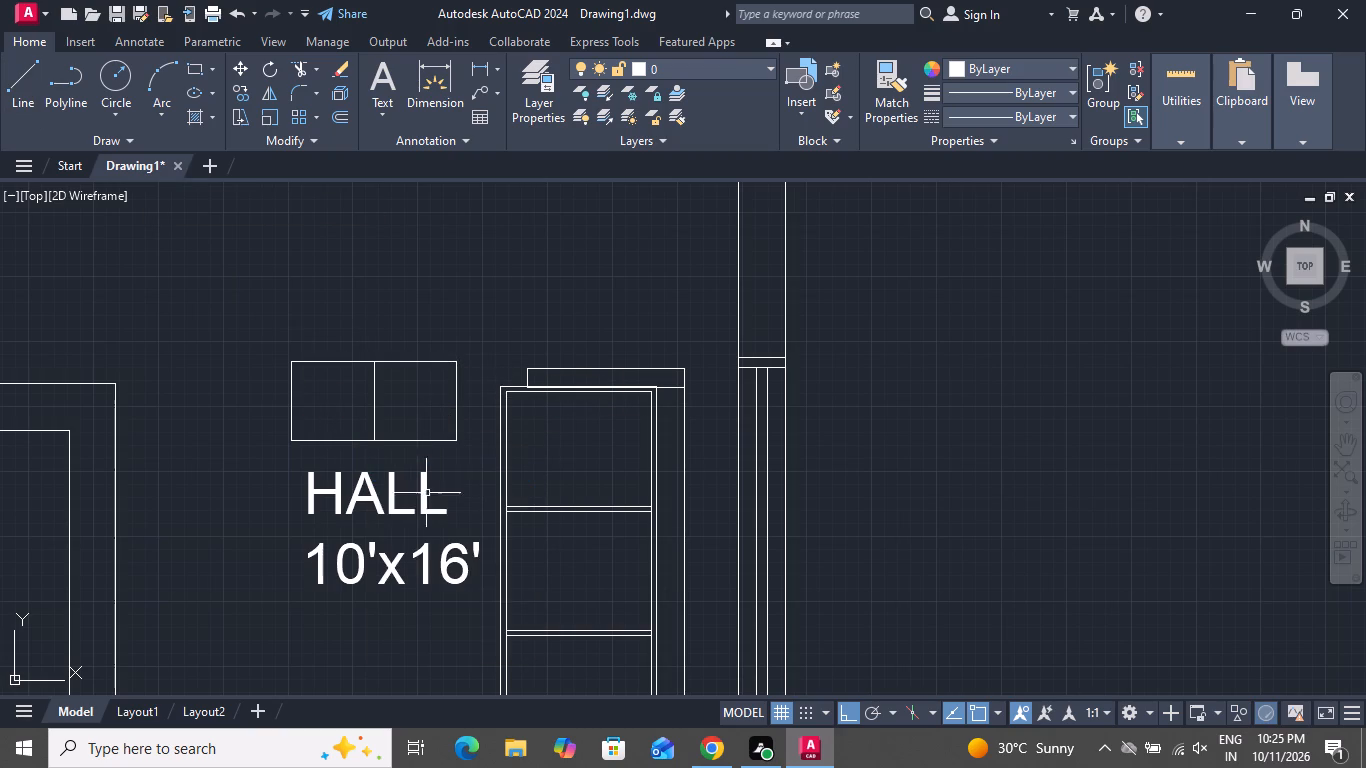
Offset the two-seat rectangle 1" outward and its centre dividing line 1" to the east.
key(o)
key(space)
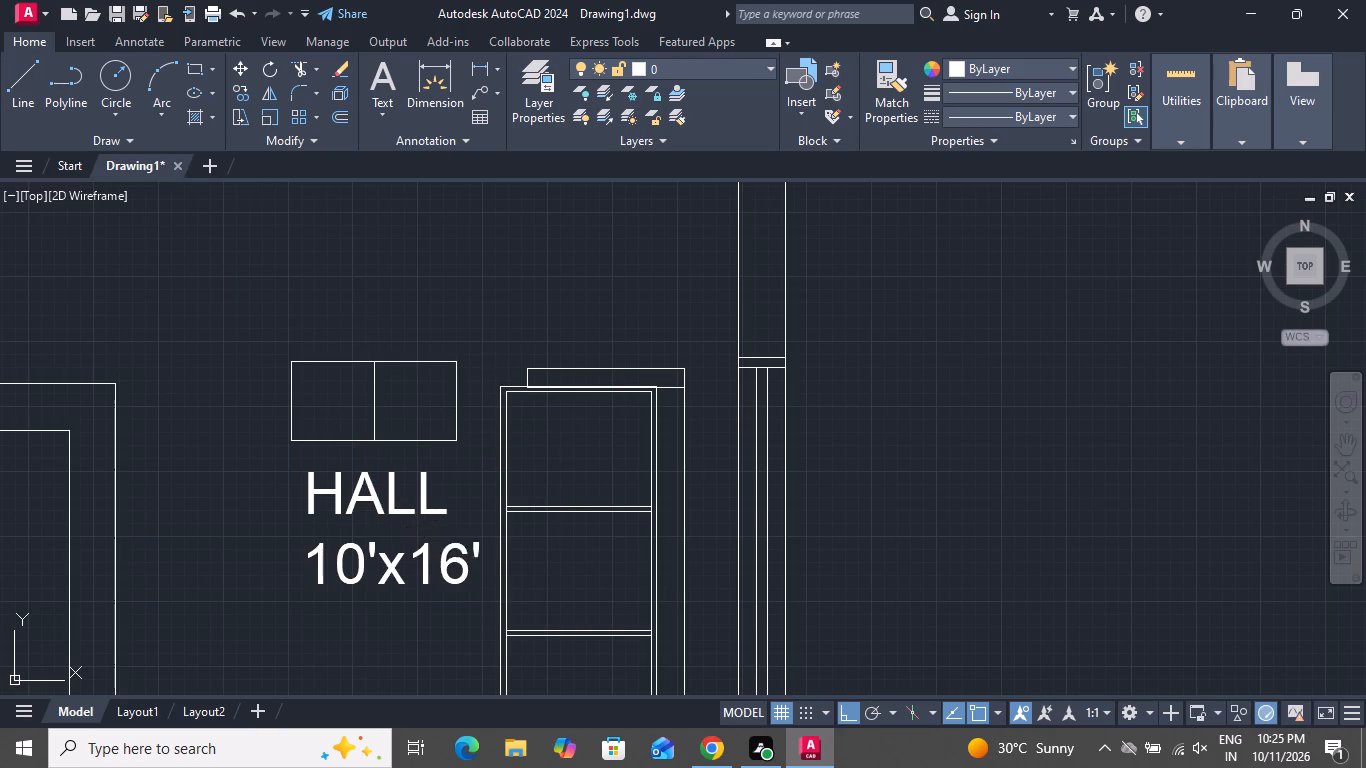
key(1)
key(shift+quotedbl)
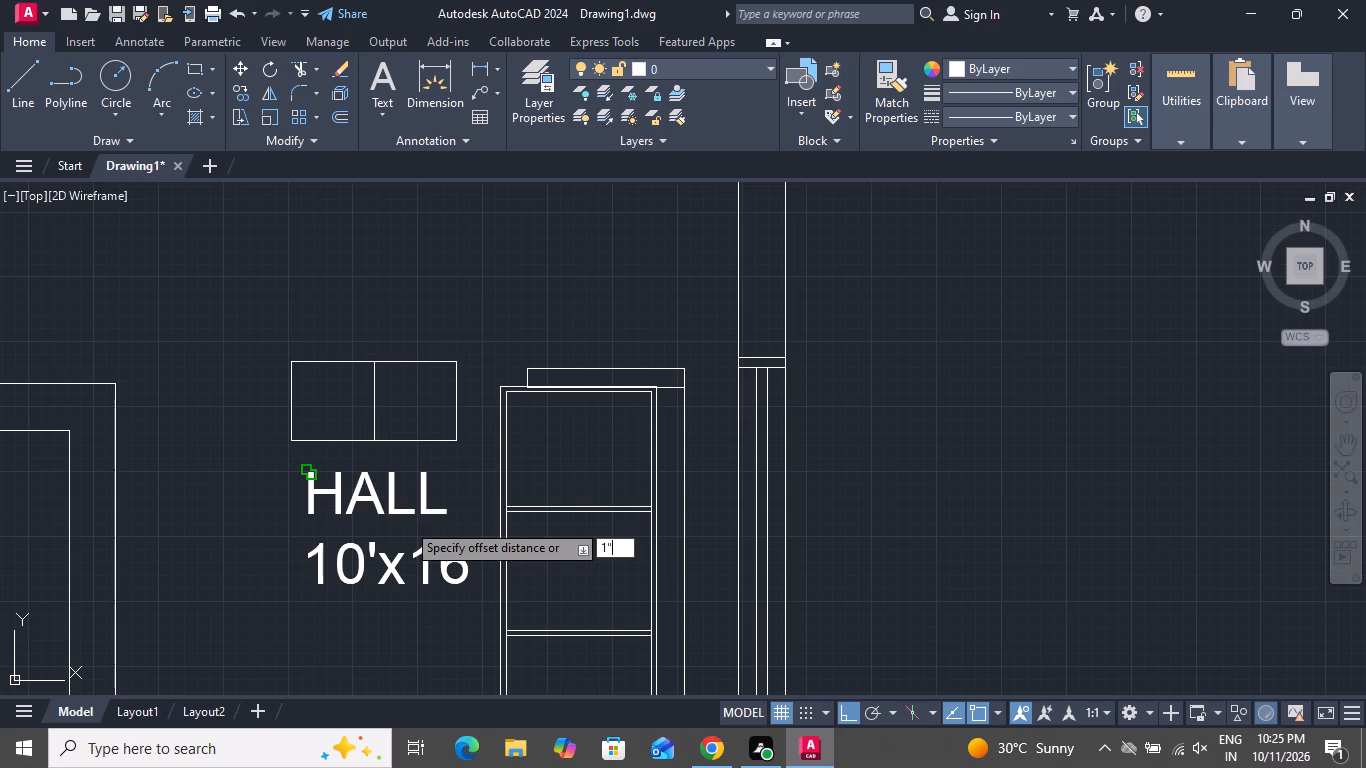
key(Return)
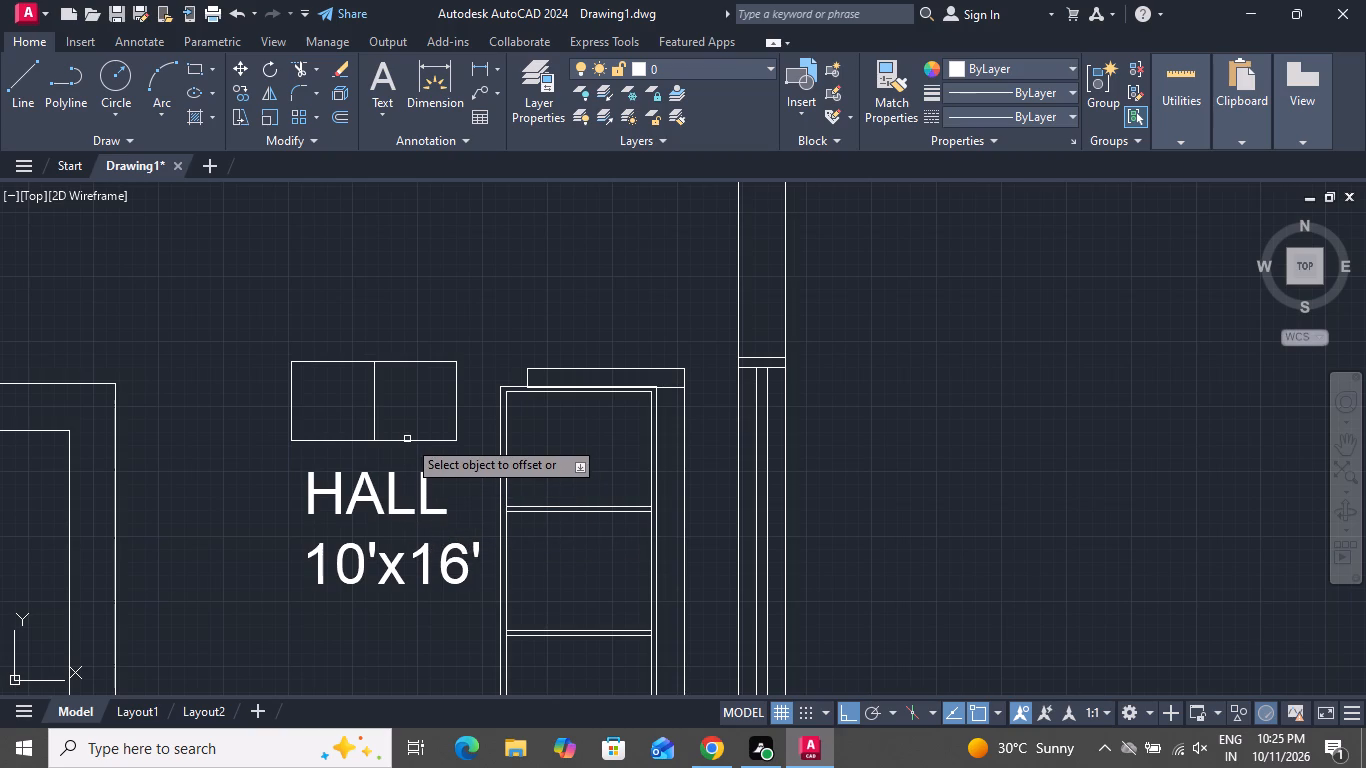
click(406, 439)
click(402, 478)
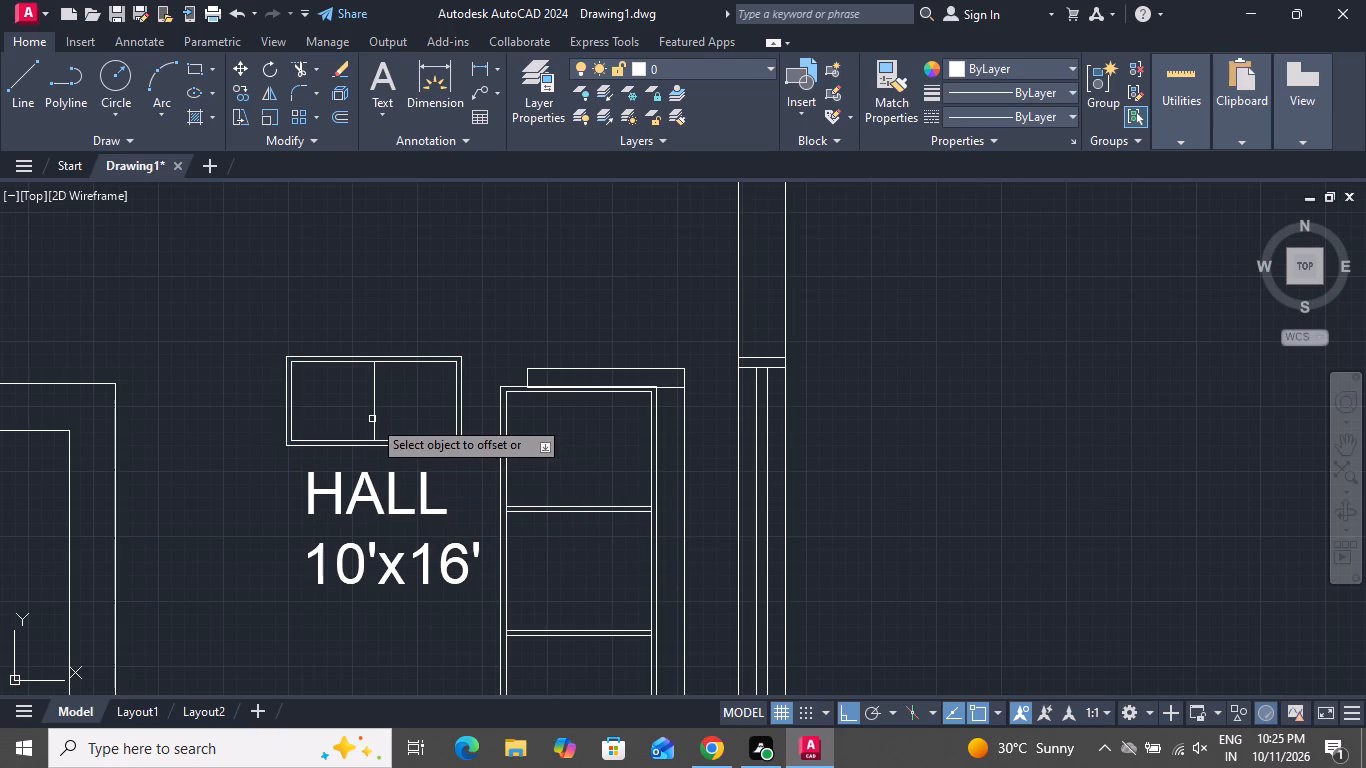
double_click(374, 419)
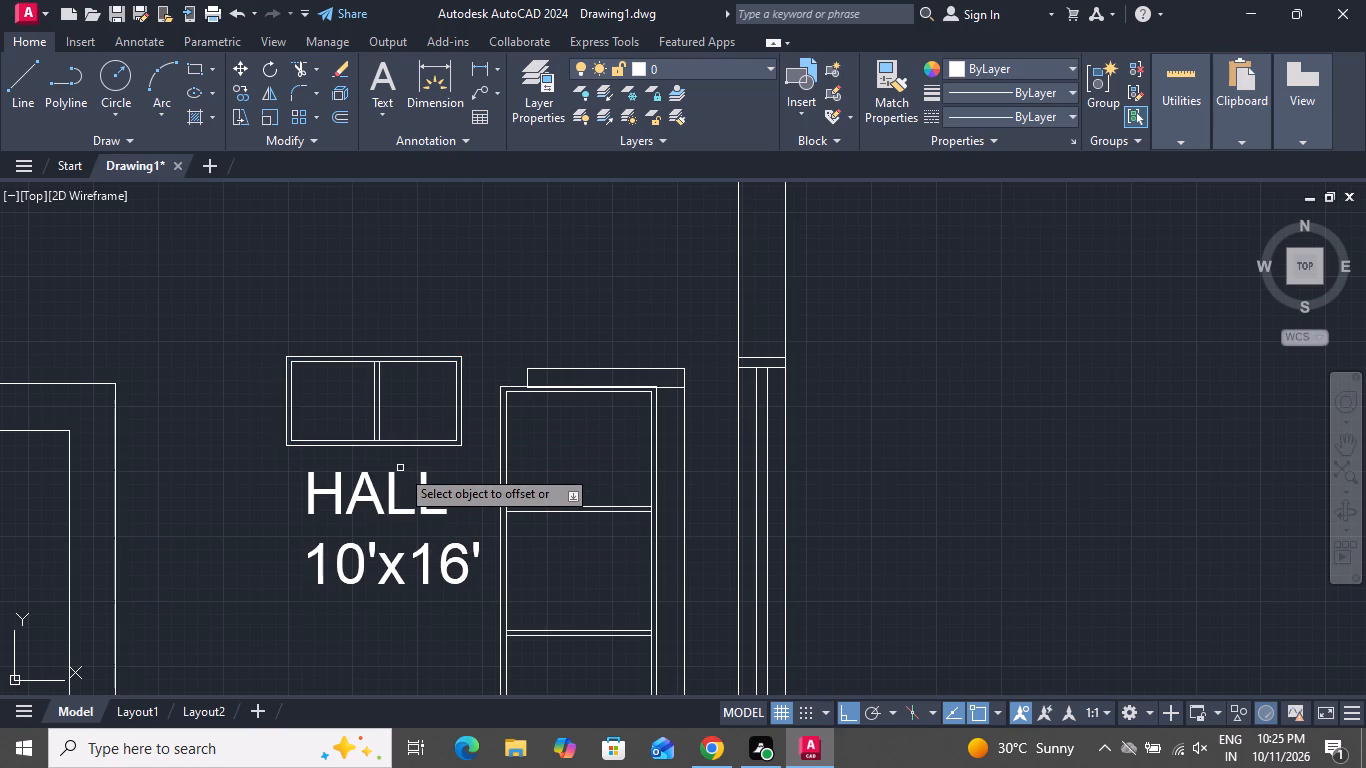
click(400, 468)
right_click(400, 468)
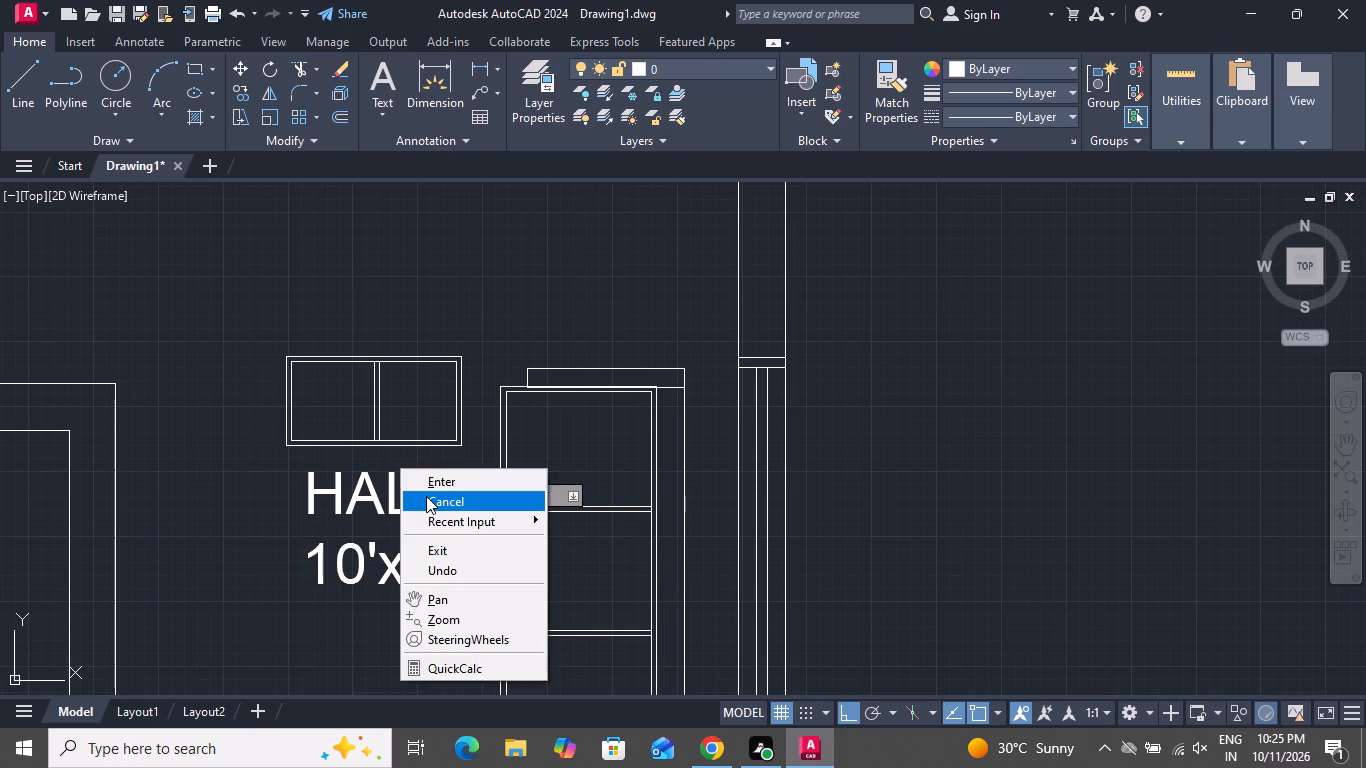
click(426, 496)
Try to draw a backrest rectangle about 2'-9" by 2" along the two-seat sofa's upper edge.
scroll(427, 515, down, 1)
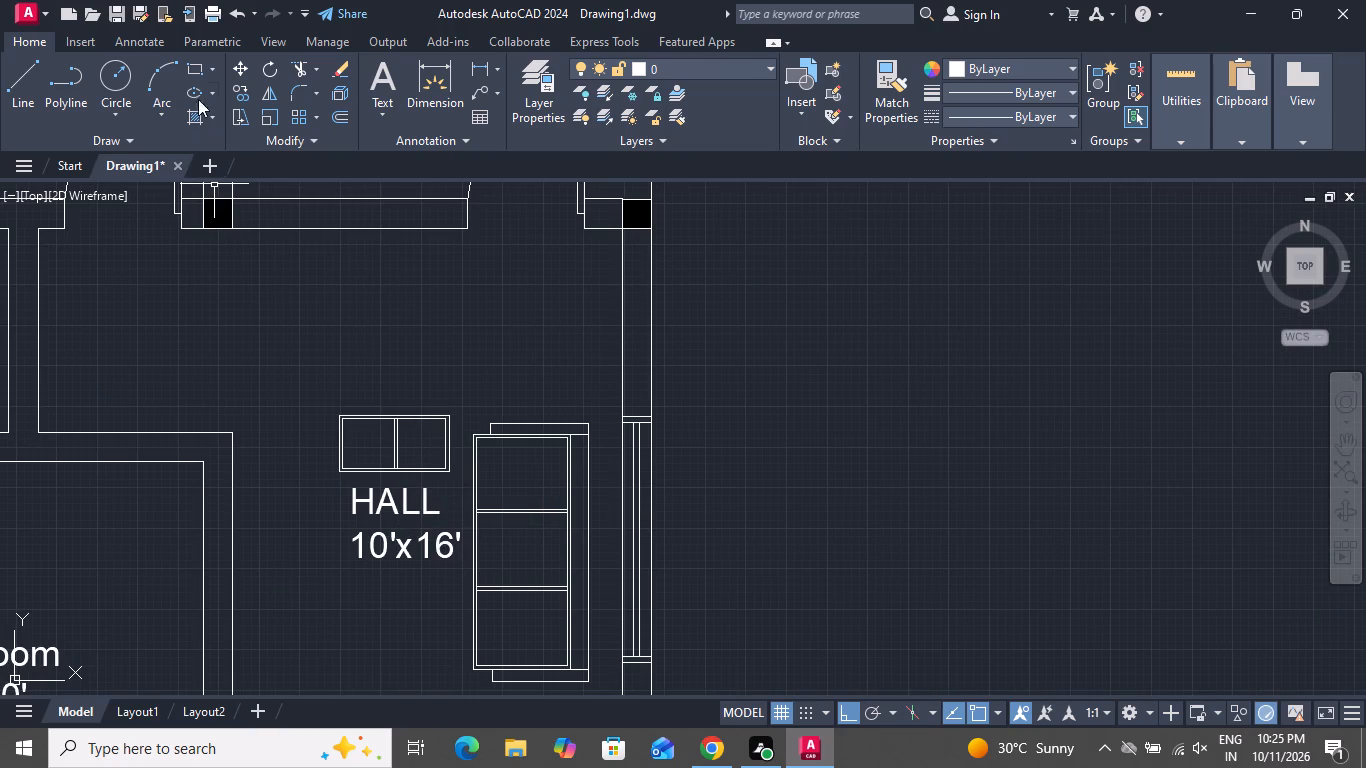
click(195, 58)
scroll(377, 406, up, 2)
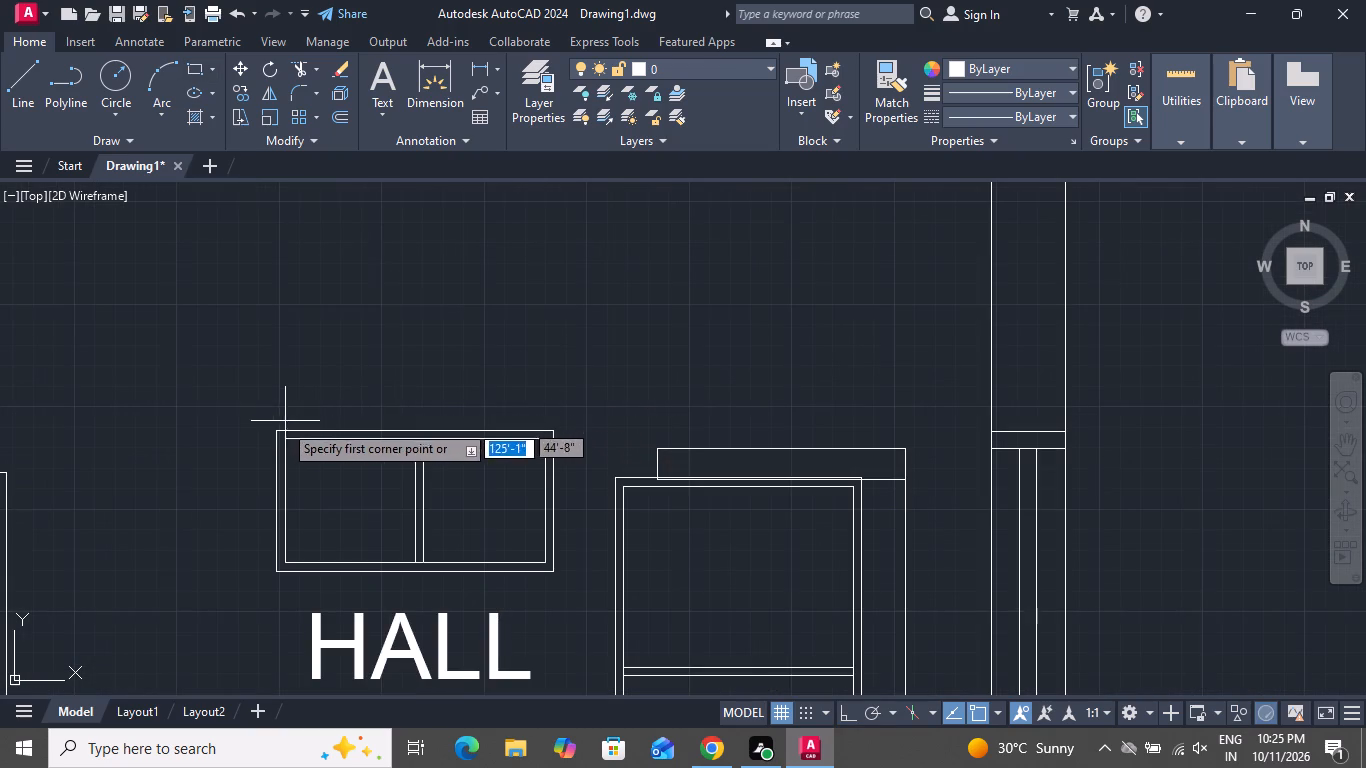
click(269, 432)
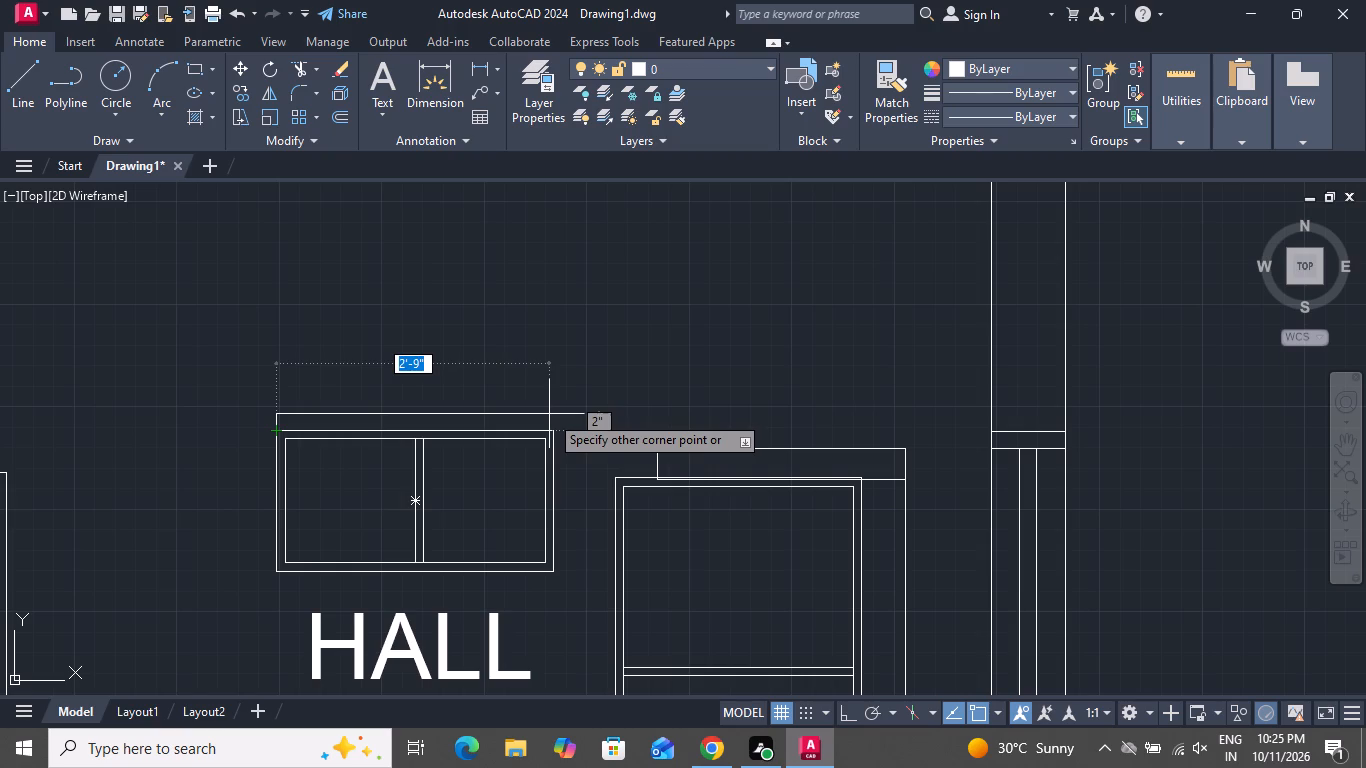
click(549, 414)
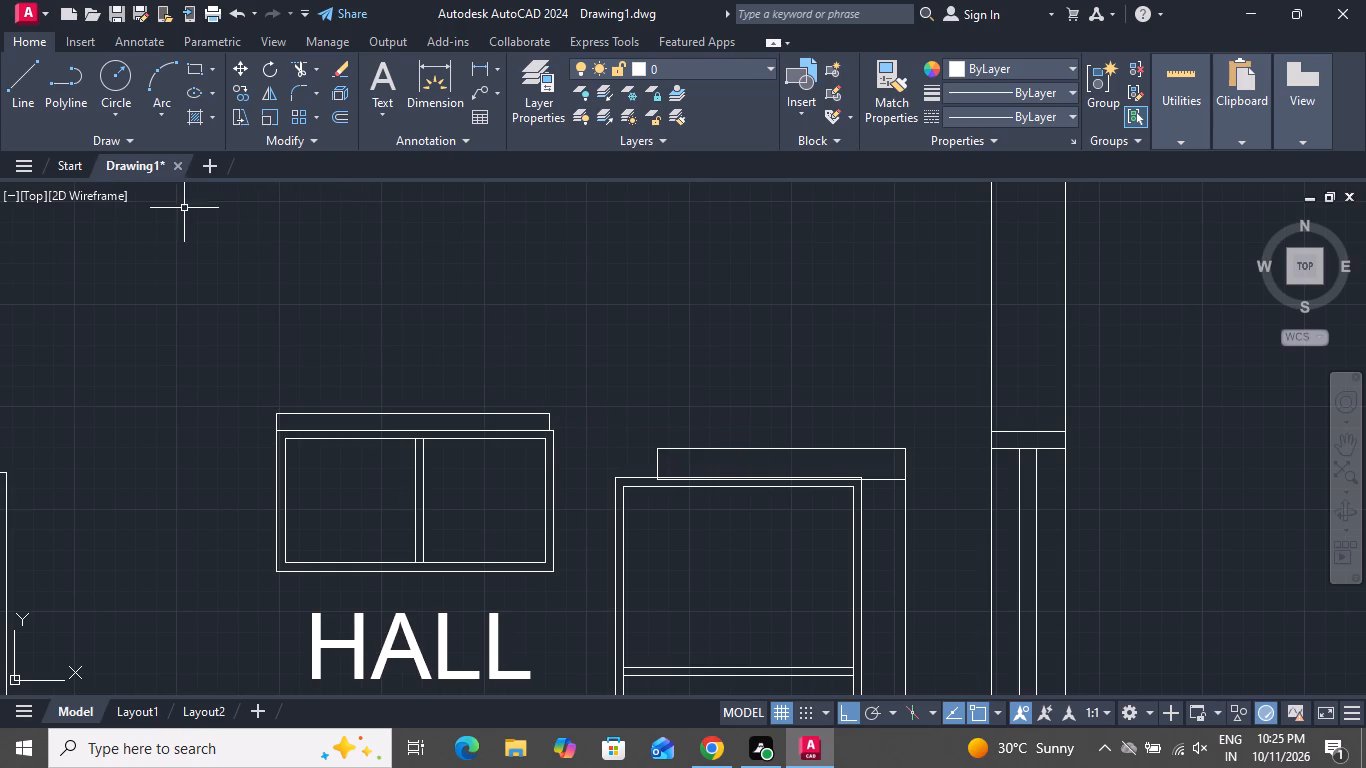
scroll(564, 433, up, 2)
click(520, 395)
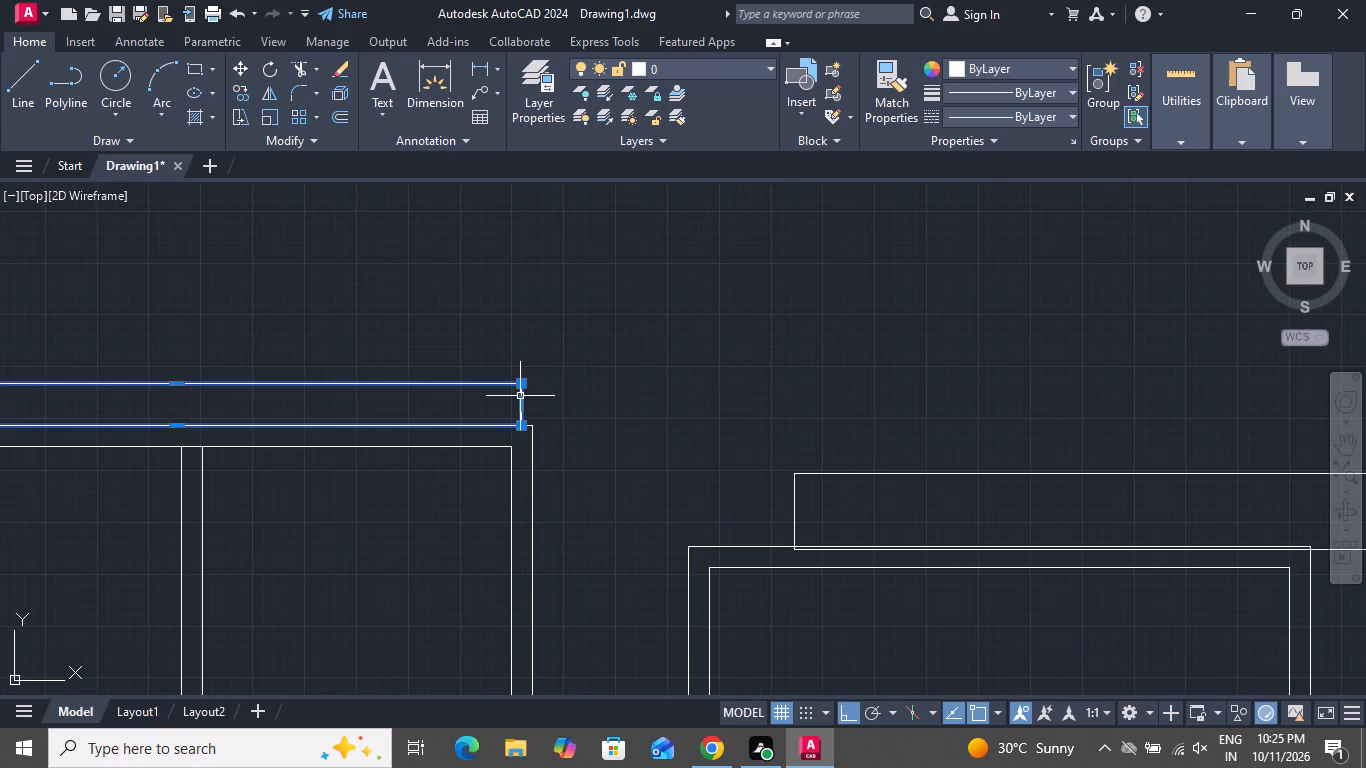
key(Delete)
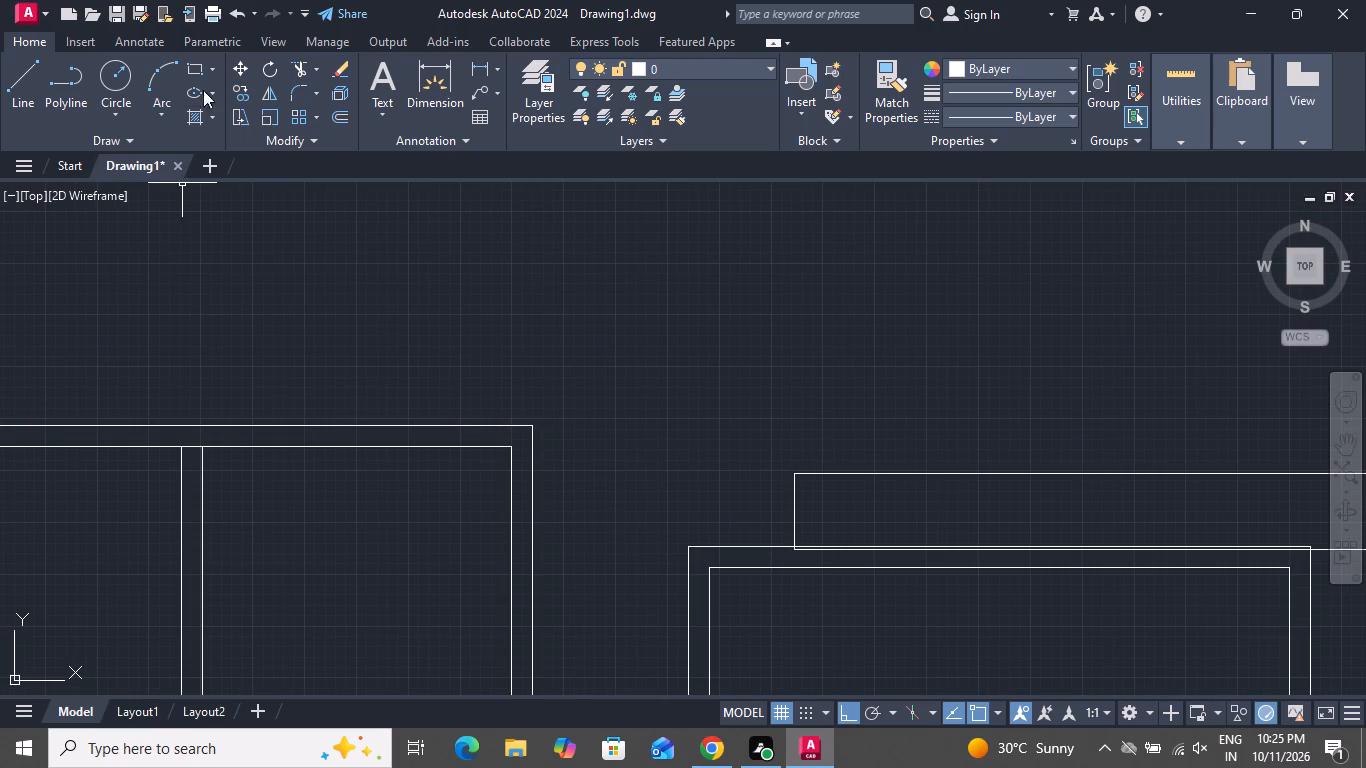
Draw a backrest rectangle about 2'-10" by 2" along the two-seat sofa's full upper edge, starting from its upper-left outer corner.
click(187, 70)
scroll(498, 482, up, 1)
scroll(499, 483, down, 2)
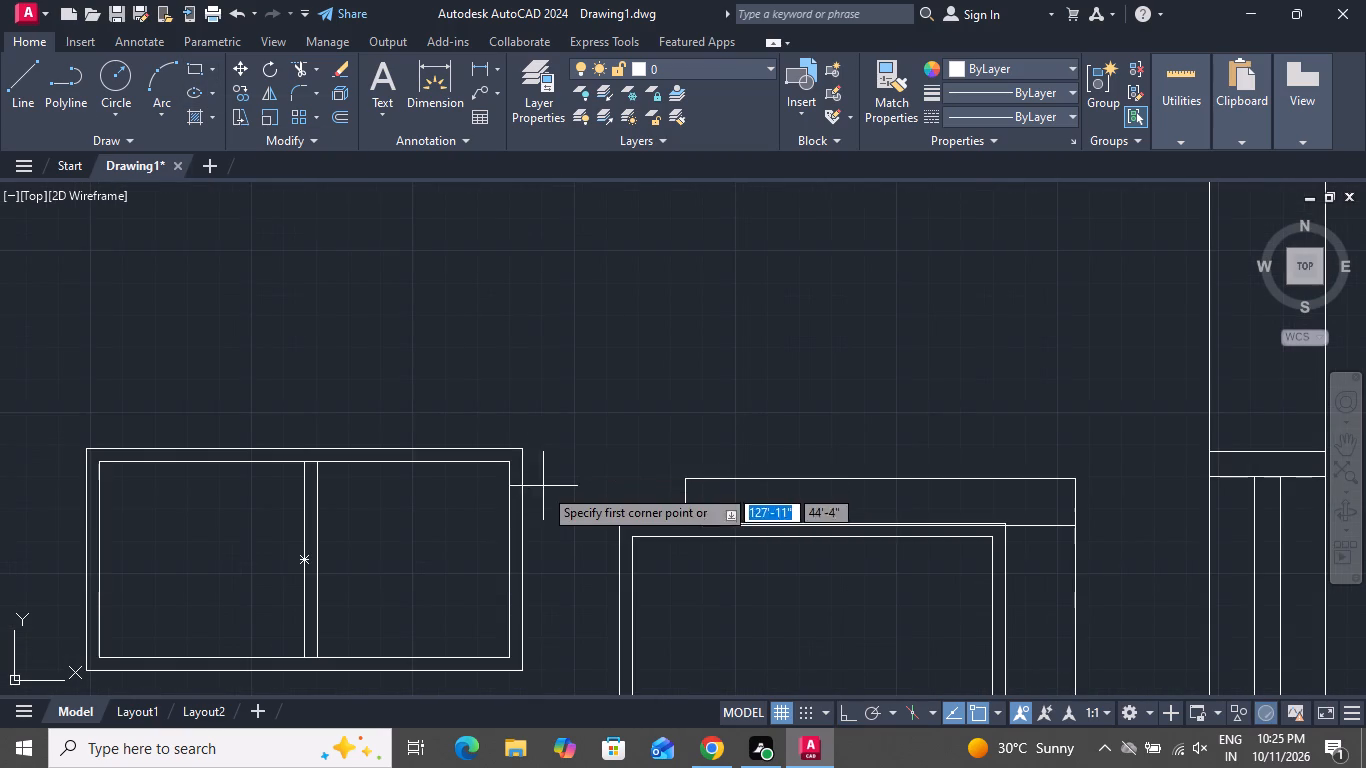
scroll(572, 488, down, 1)
scroll(211, 456, up, 2)
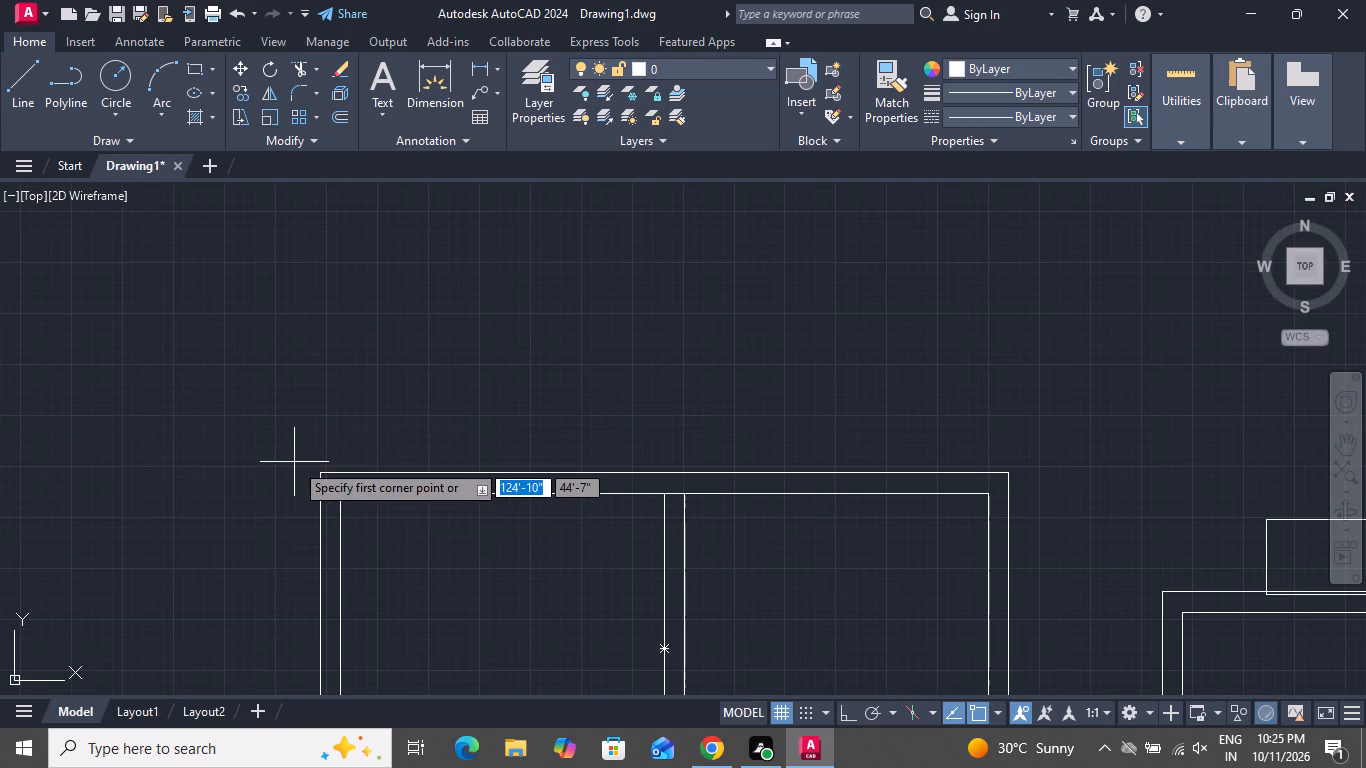
click(320, 472)
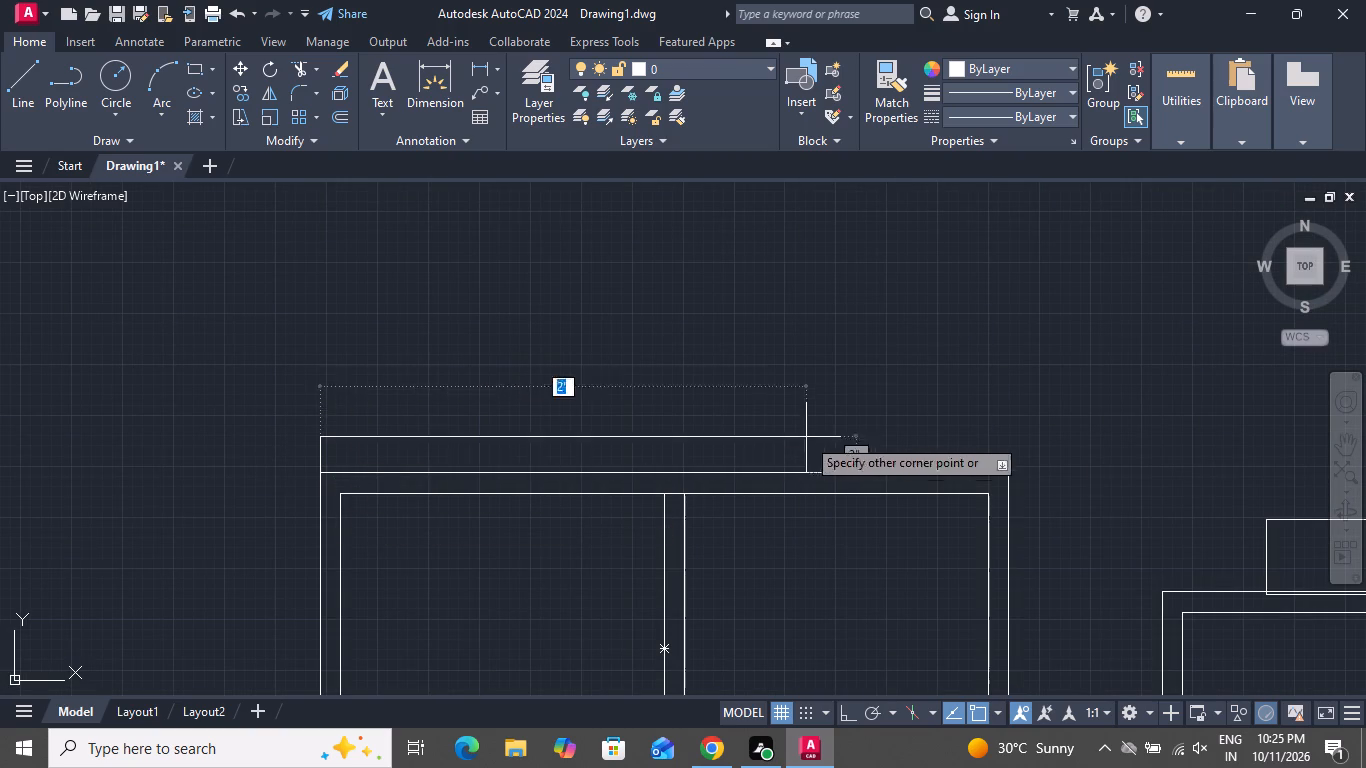
click(1009, 433)
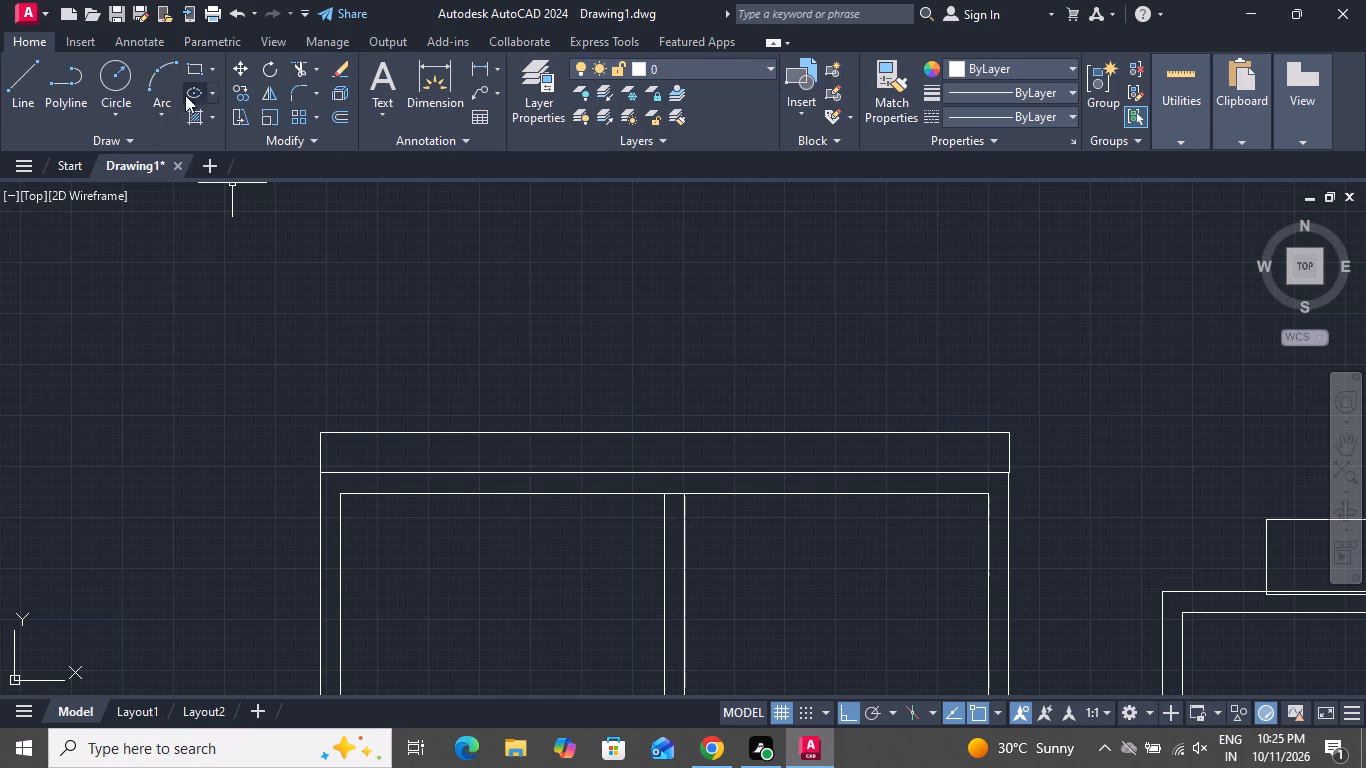
Draw an armrest rectangle about 2" wide and 1'-3" long down the two-seat sofa's east side, starting from the backrest's upper corner.
click(198, 70)
scroll(190, 447, down, 1)
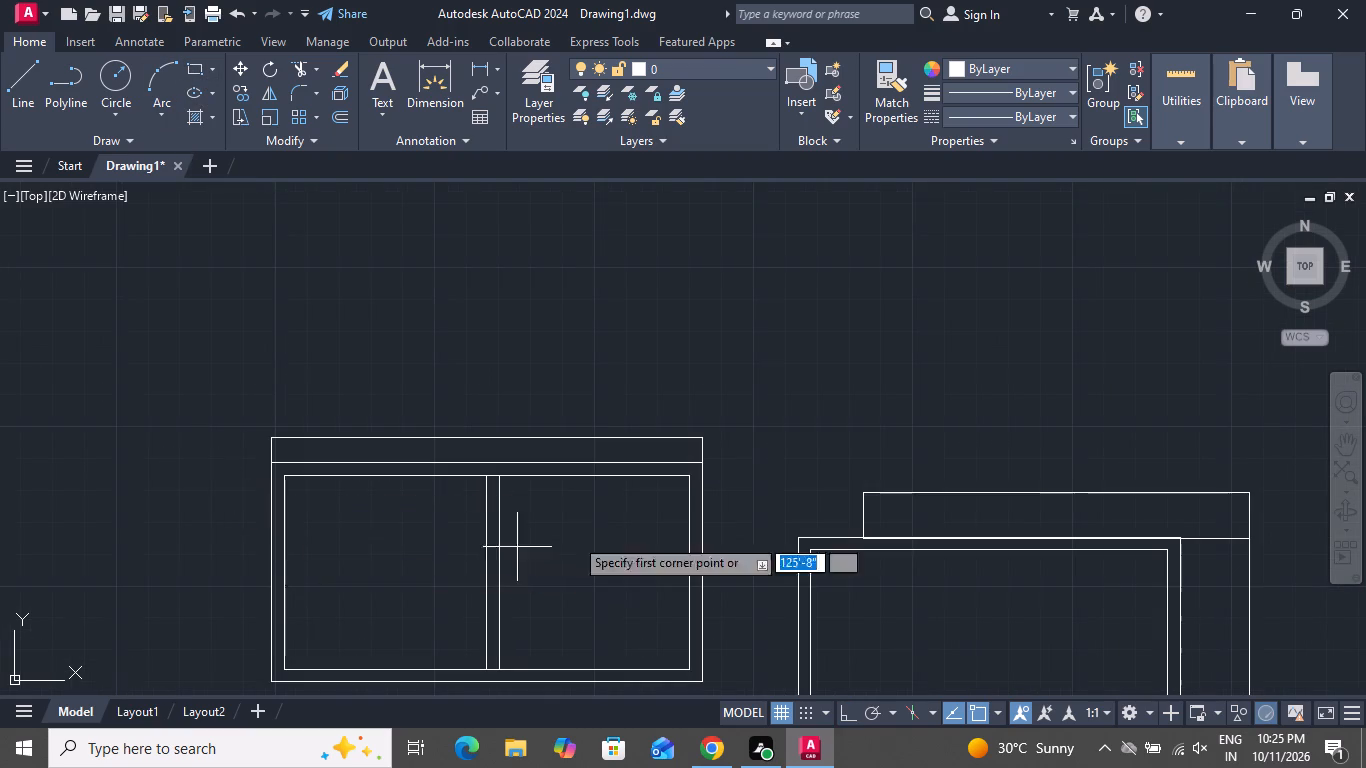
scroll(742, 461, up, 2)
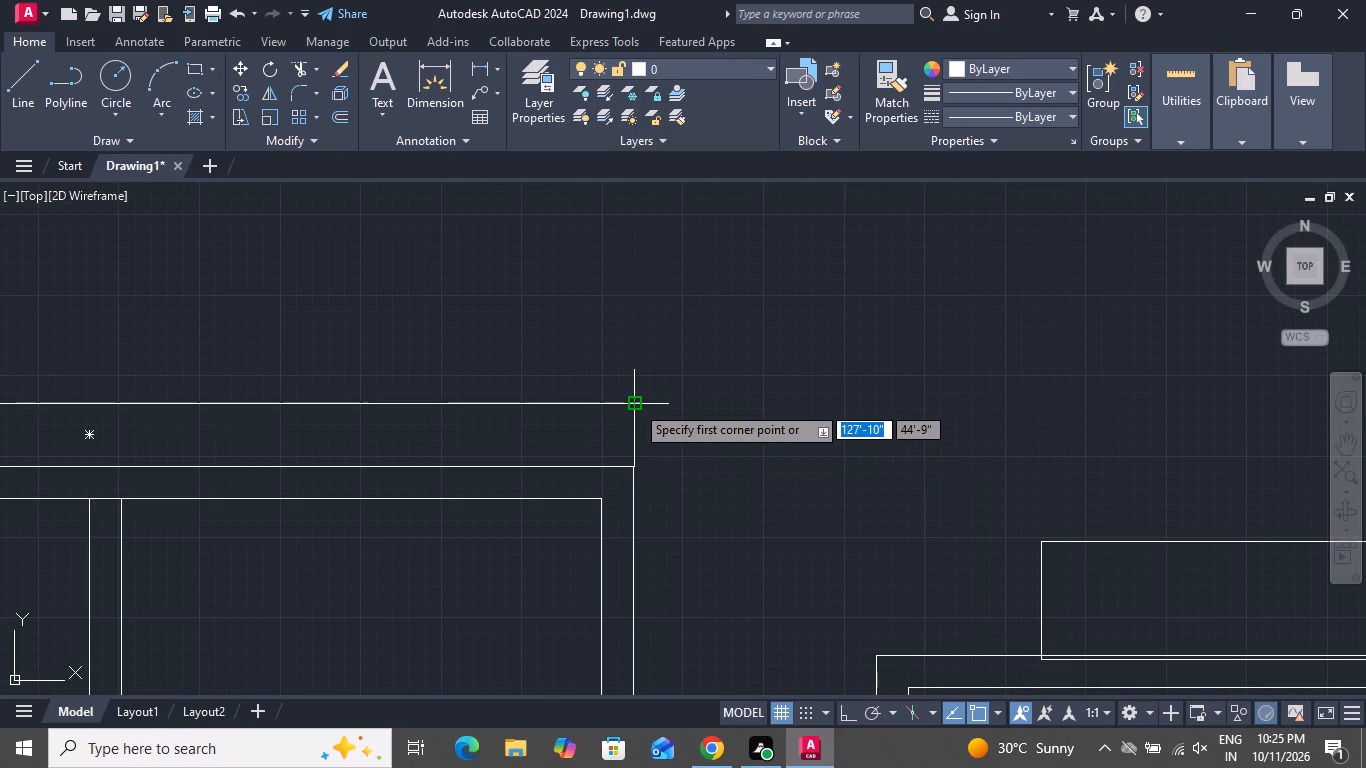
click(635, 404)
scroll(683, 550, down, 3)
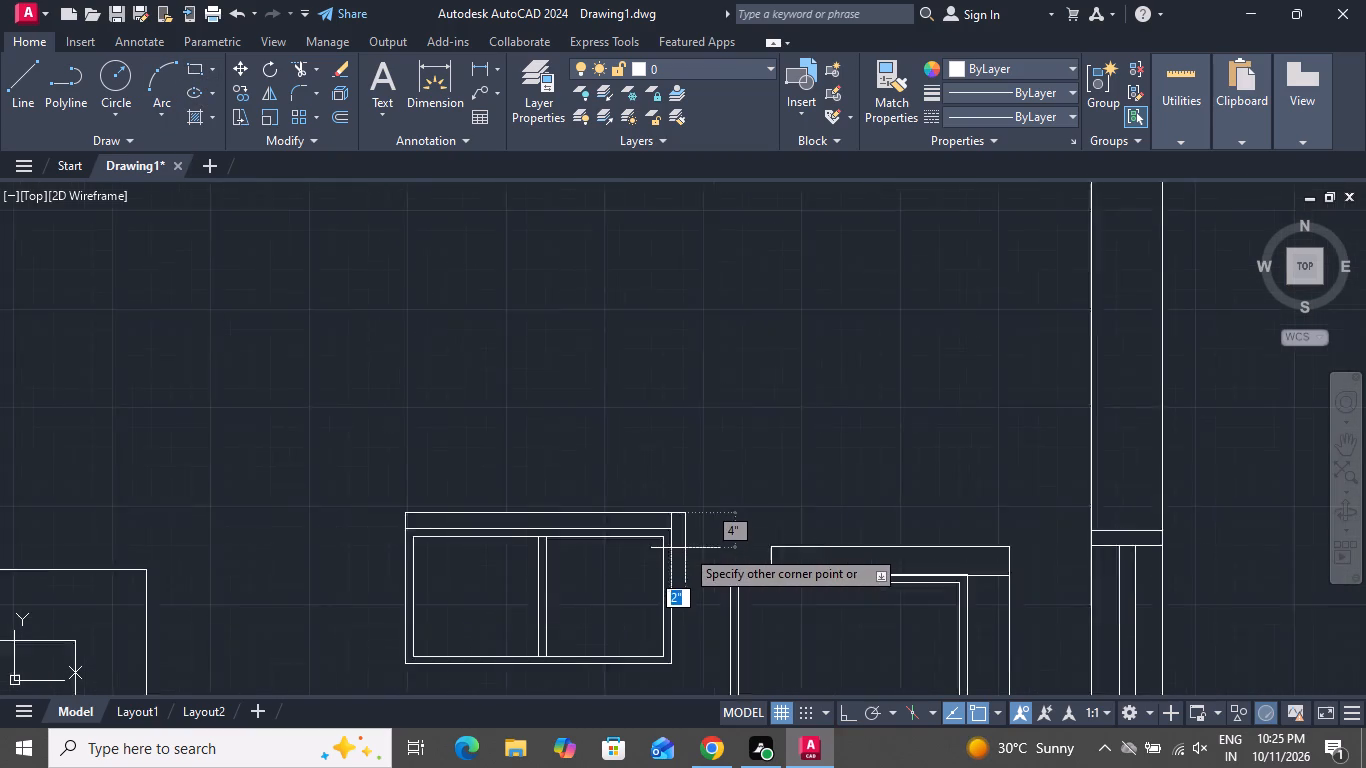
scroll(685, 548, down, 1)
scroll(682, 615, up, 2)
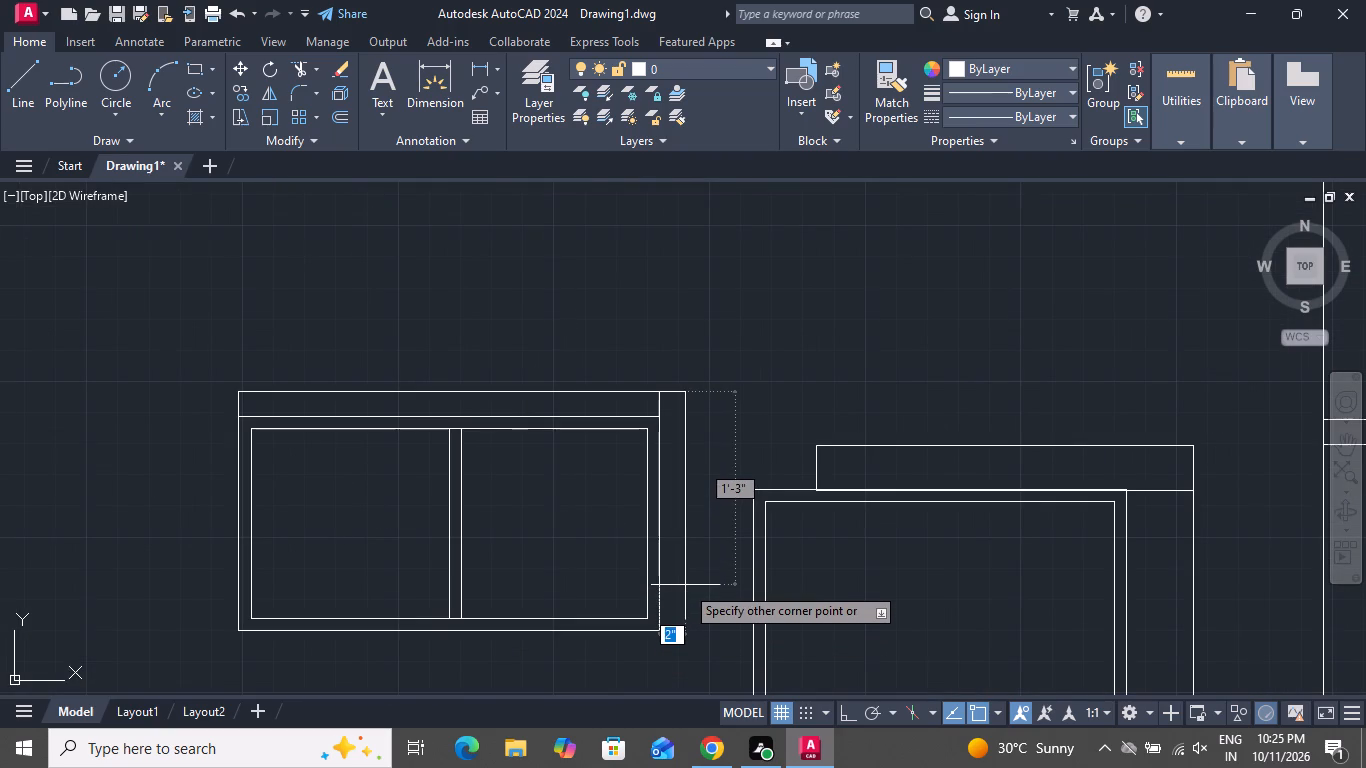
click(684, 582)
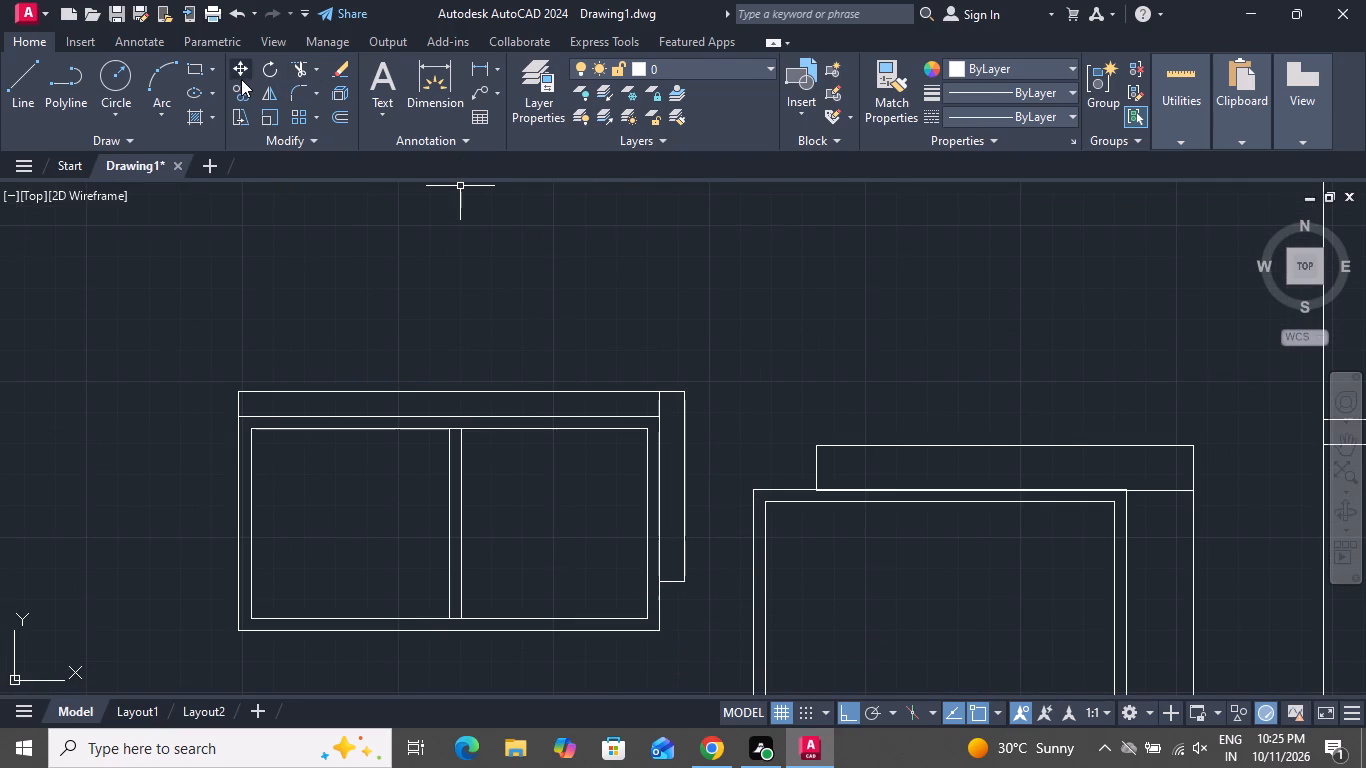
Draw an armrest rectangle about 2" wide and 1'-5" long down the two-seat sofa's west side, starting from the backrest's upper corner.
click(200, 72)
click(234, 392)
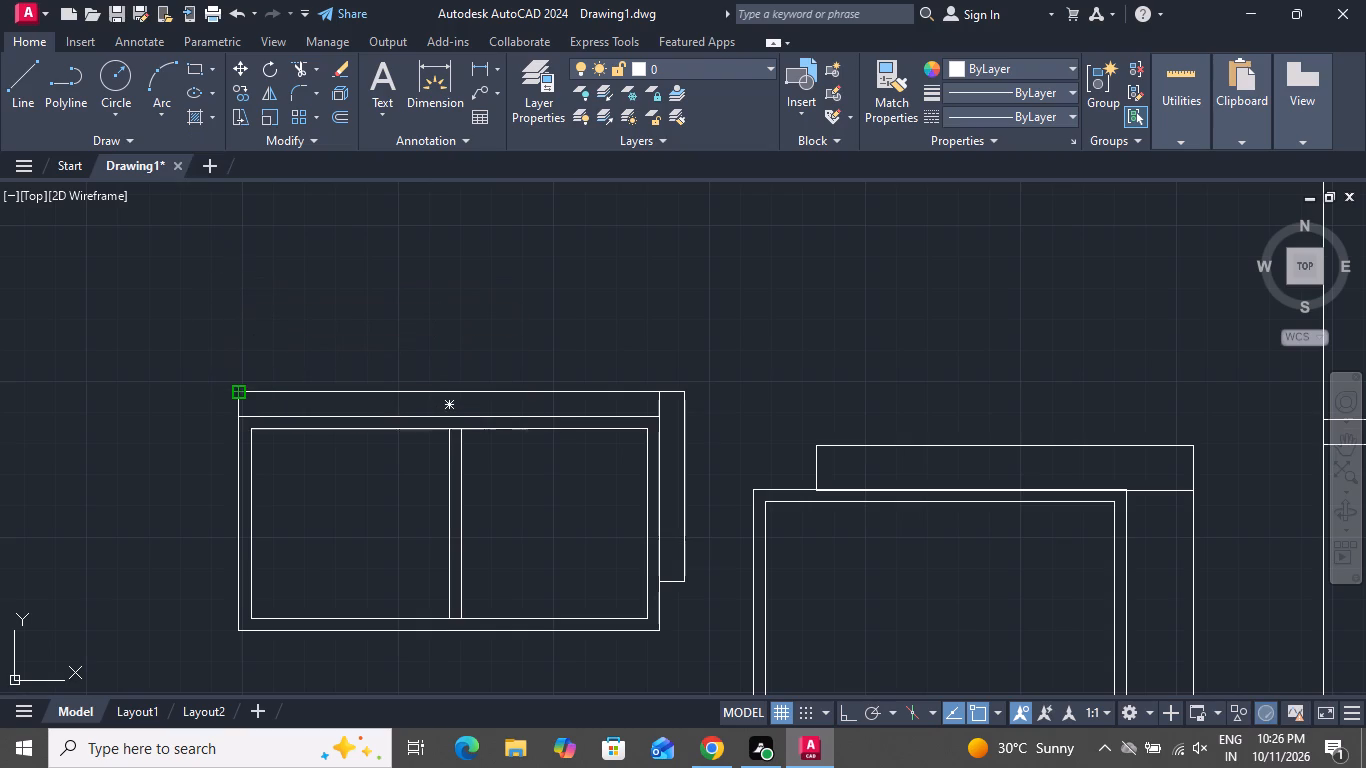
click(214, 598)
Move the HALL 10'x16' label straight north into the clear space above the two-seat sofa.
scroll(309, 631, down, 1)
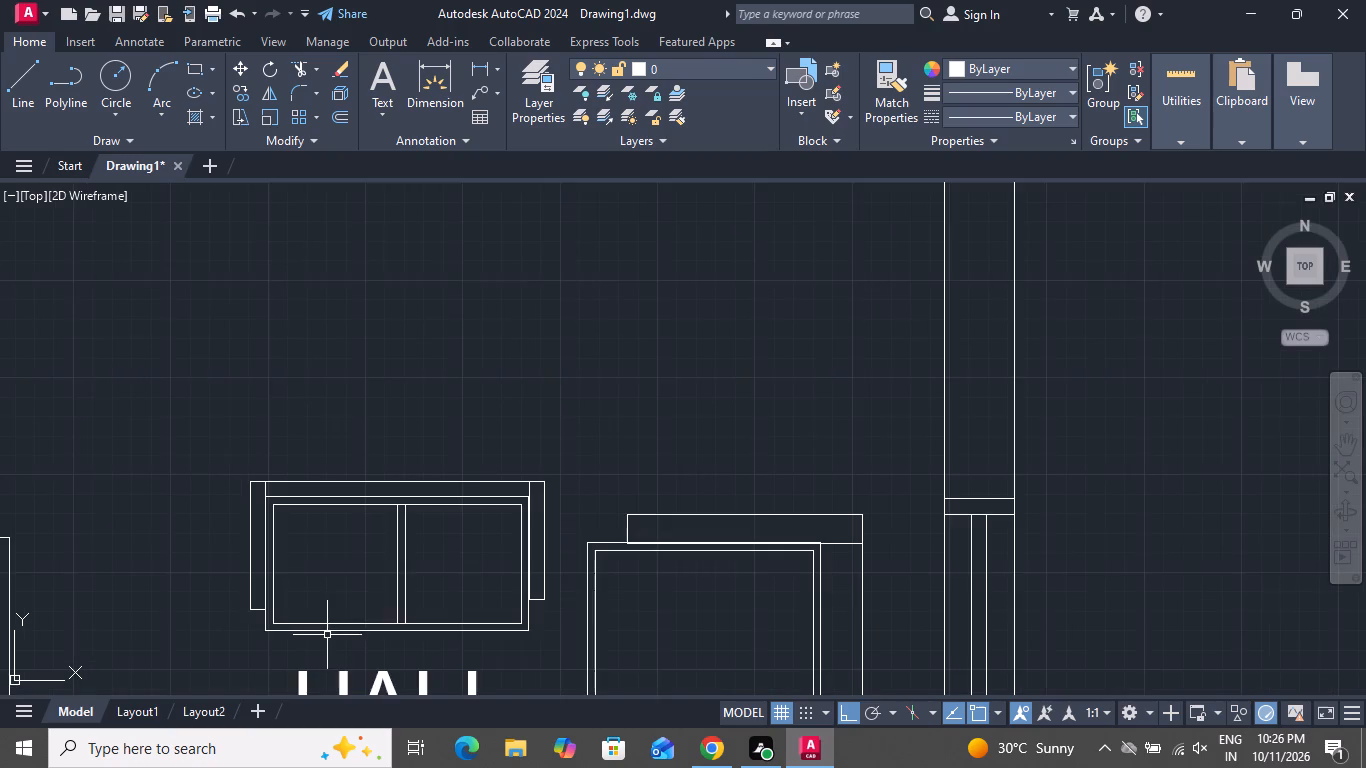
scroll(426, 568, down, 2)
scroll(531, 490, down, 1)
scroll(471, 578, up, 1)
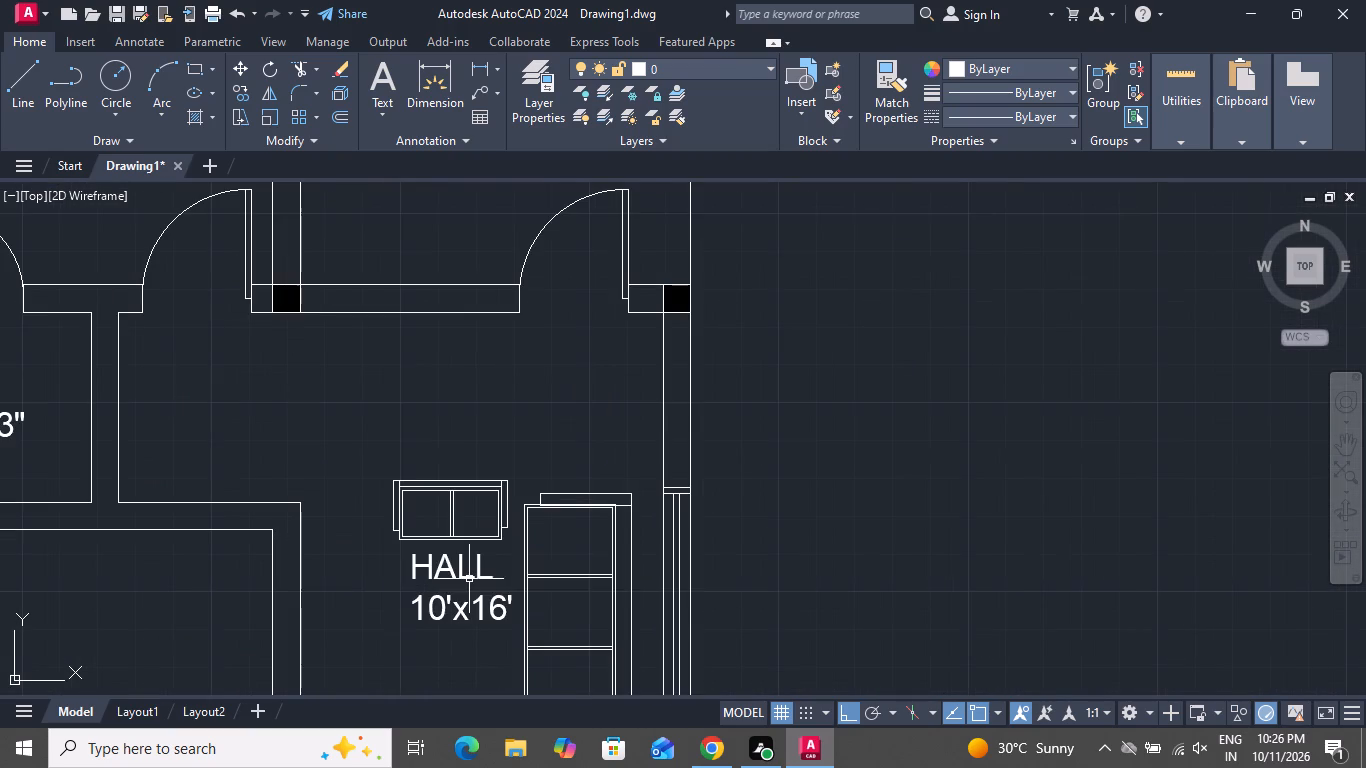
click(469, 579)
click(244, 59)
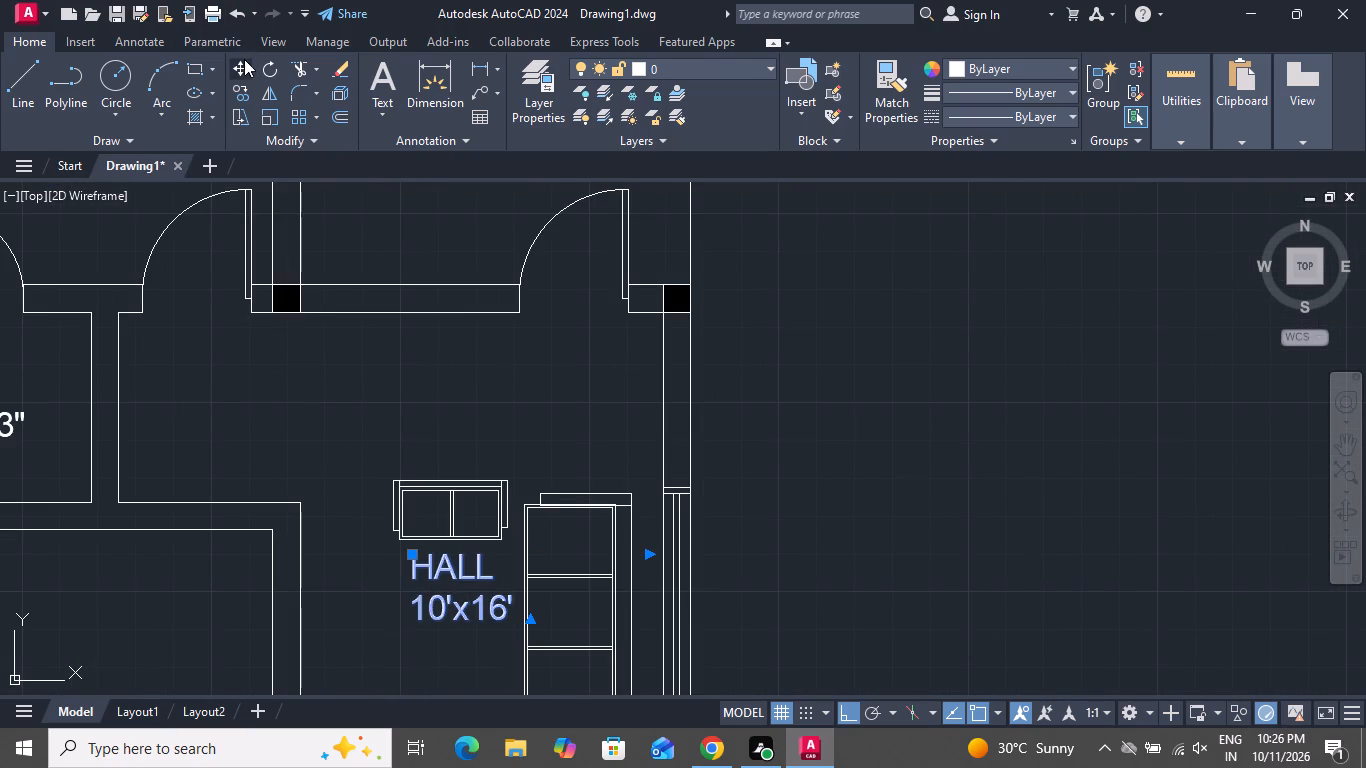
click(439, 571)
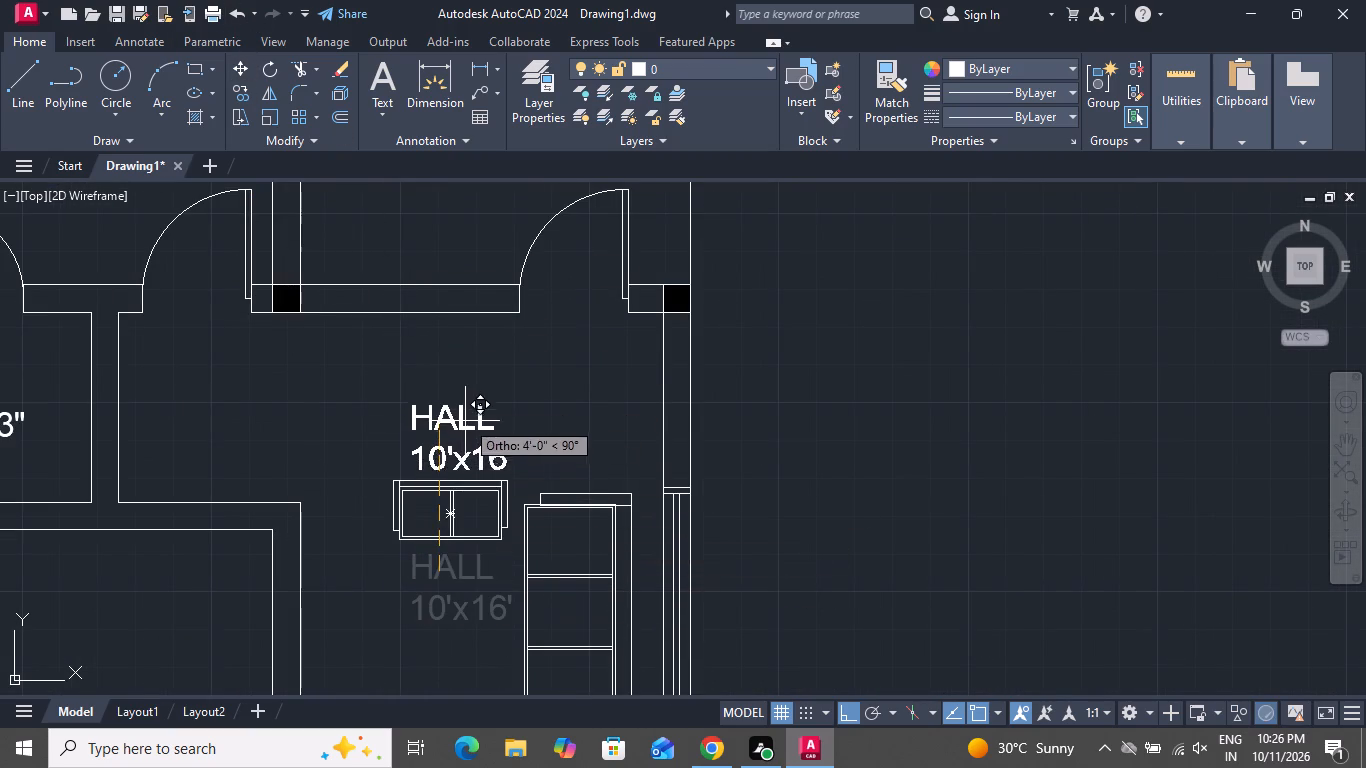
click(470, 384)
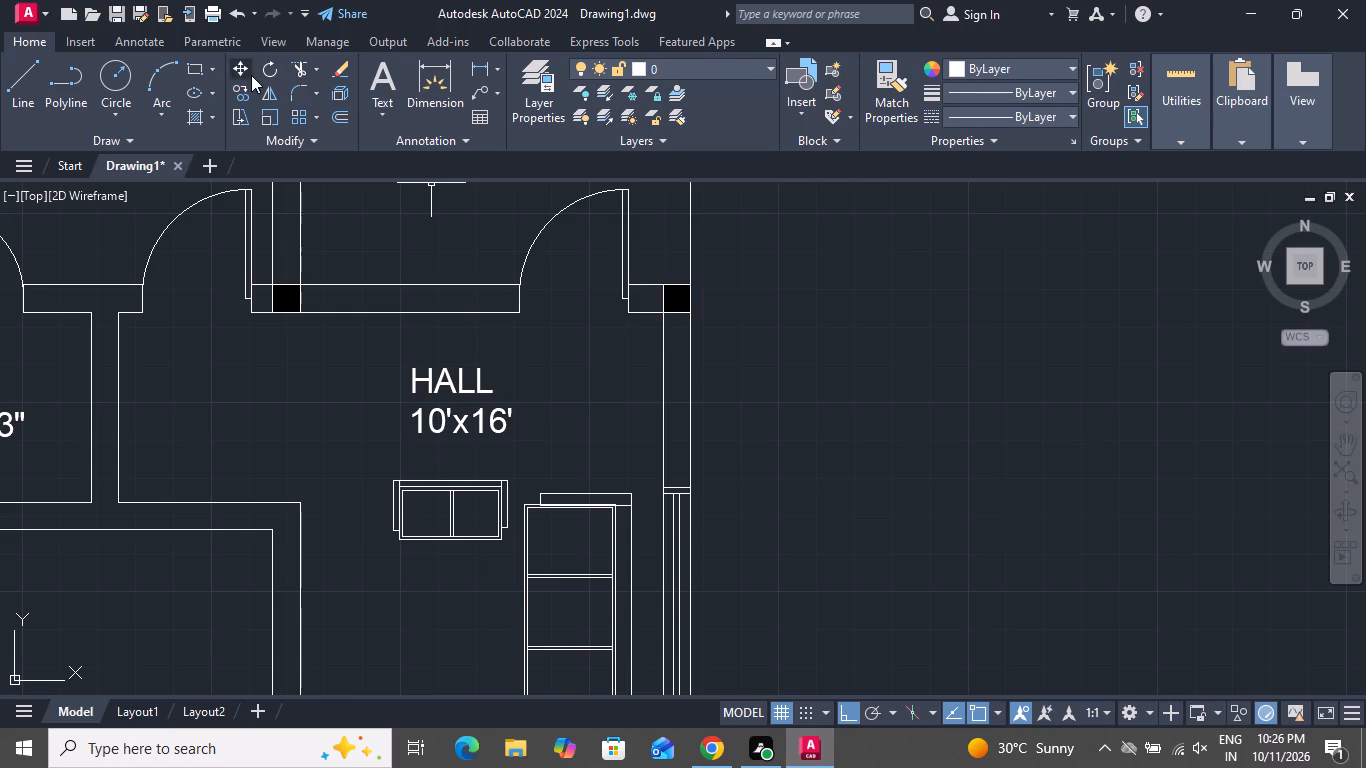
Draw a centre table rectangle about 1'-3" wide by 2'-1" long just south of the two-seat sofa.
click(190, 68)
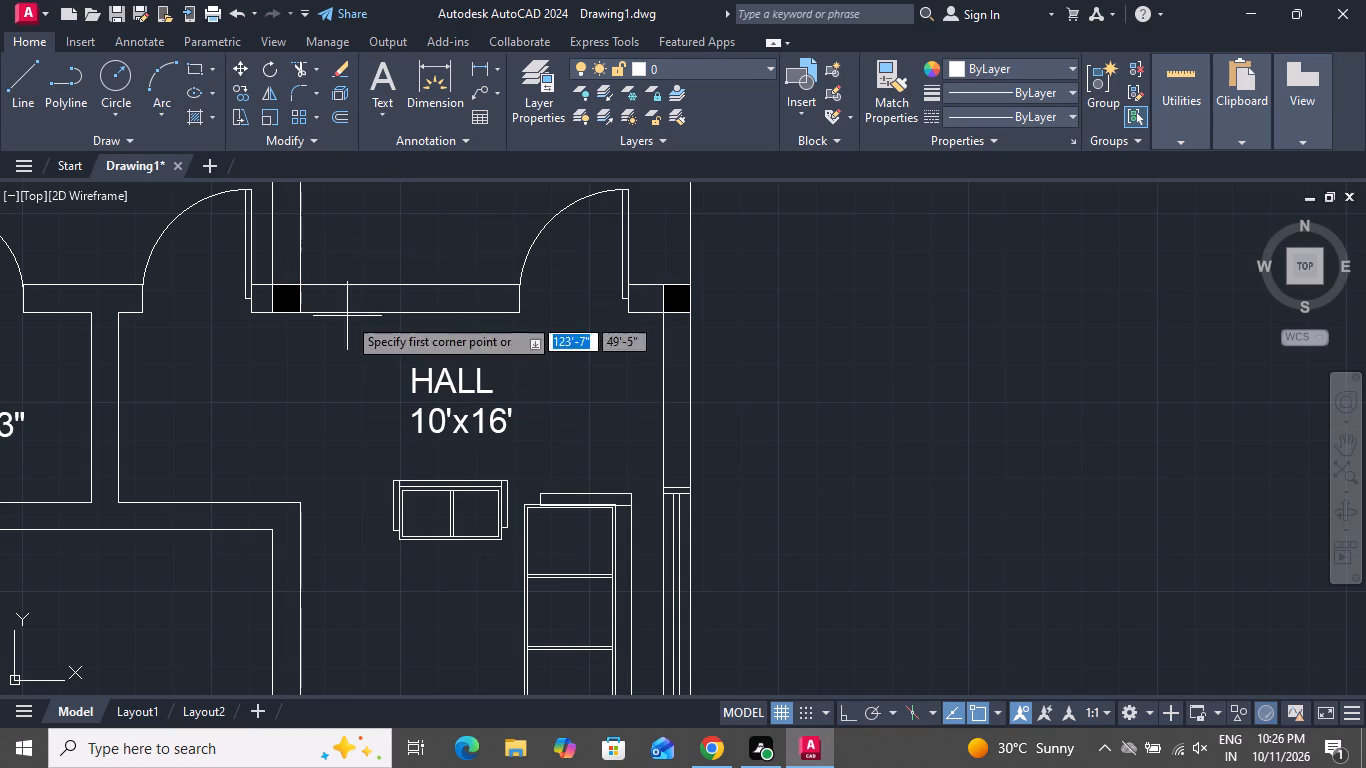
scroll(430, 355, down, 1)
scroll(467, 550, up, 2)
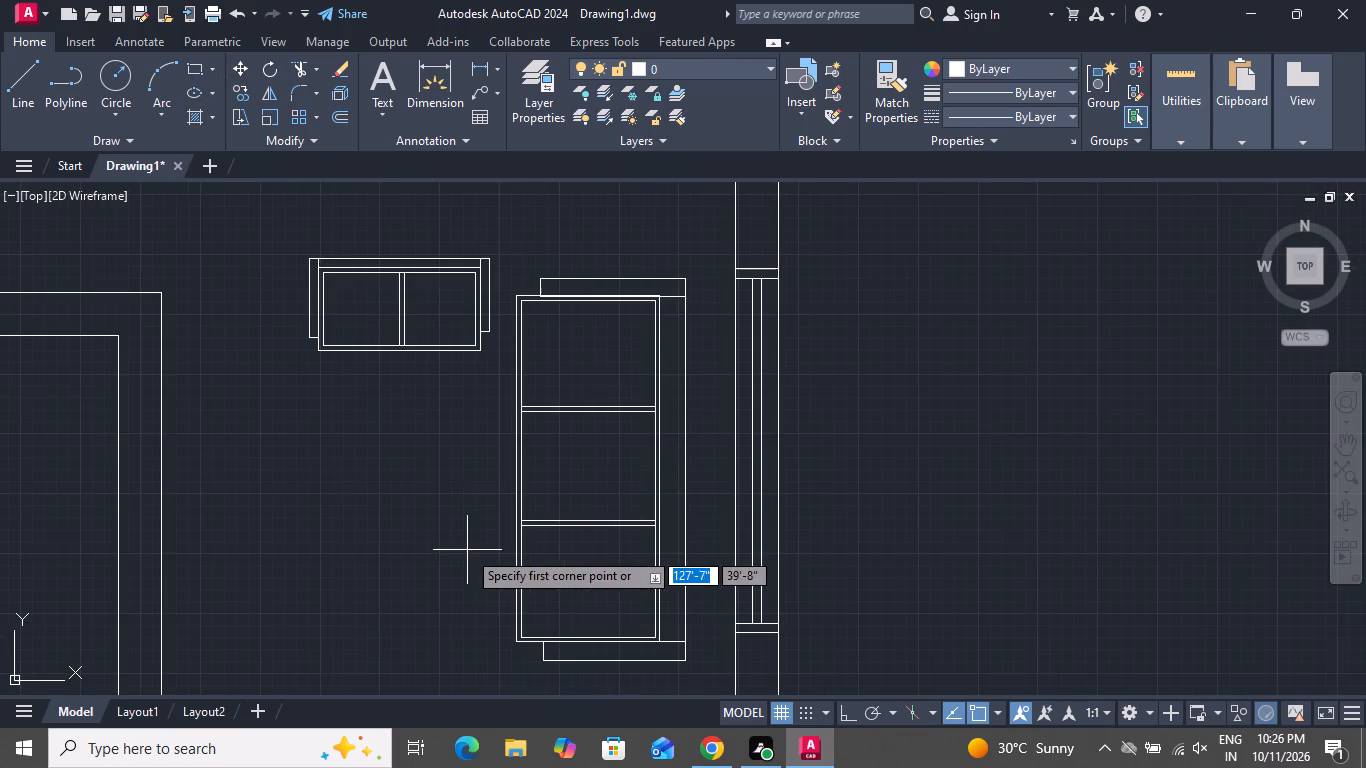
click(368, 389)
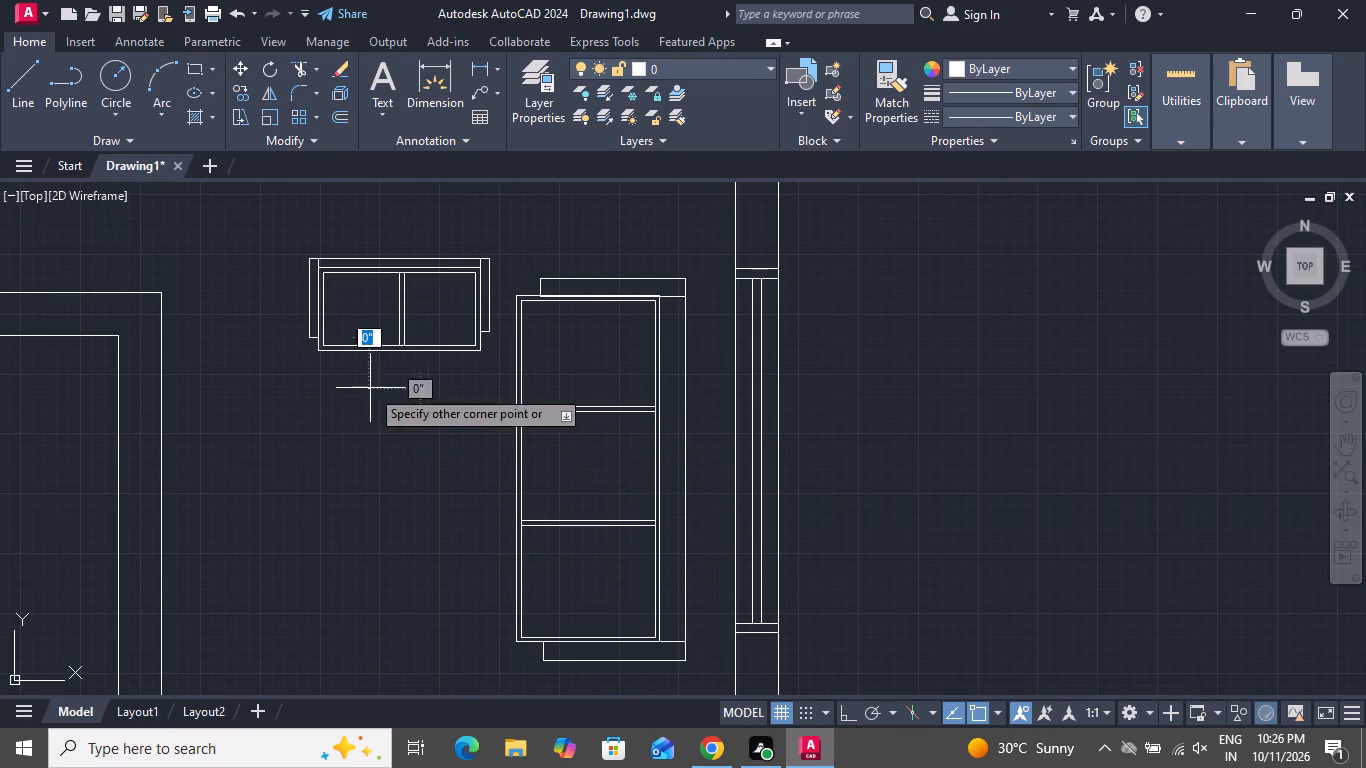
click(440, 509)
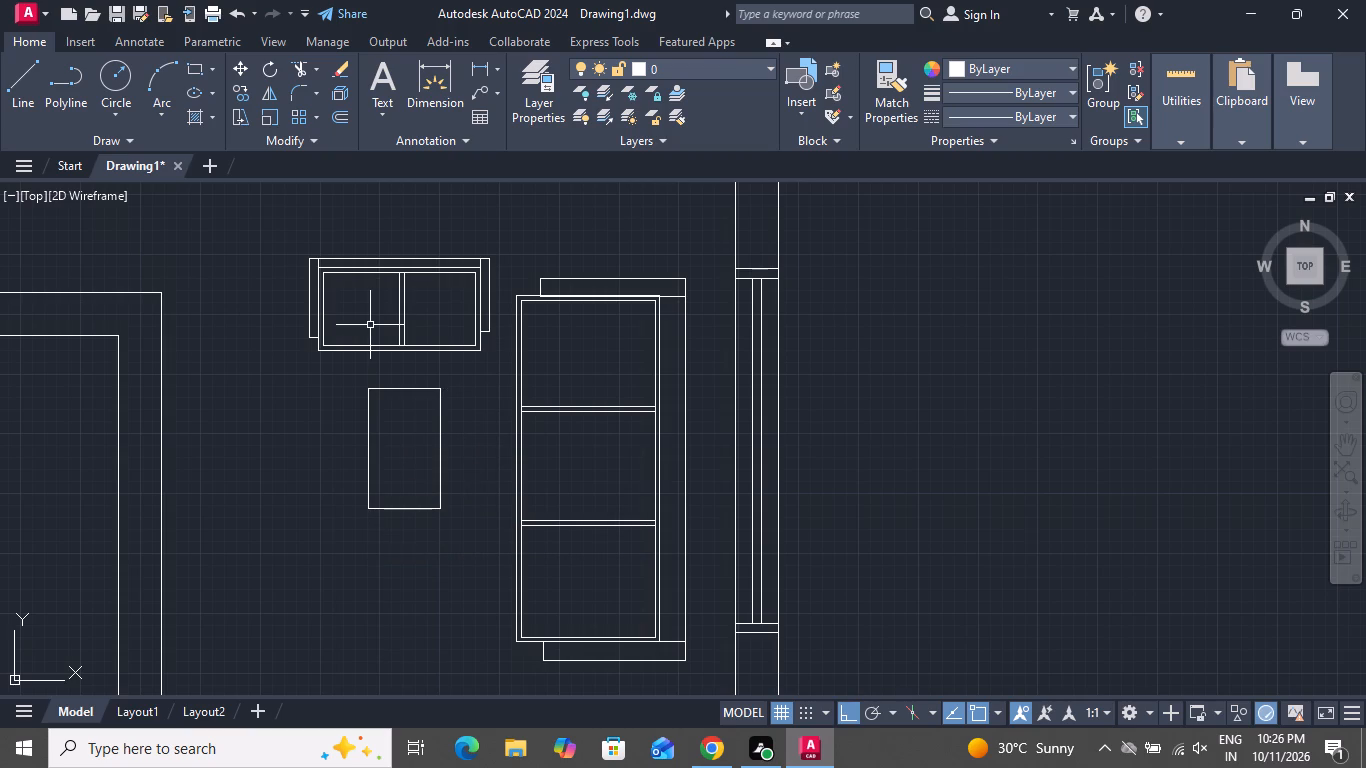
Offset the centre table rectangle 1" inward.
text(o)
key(space)
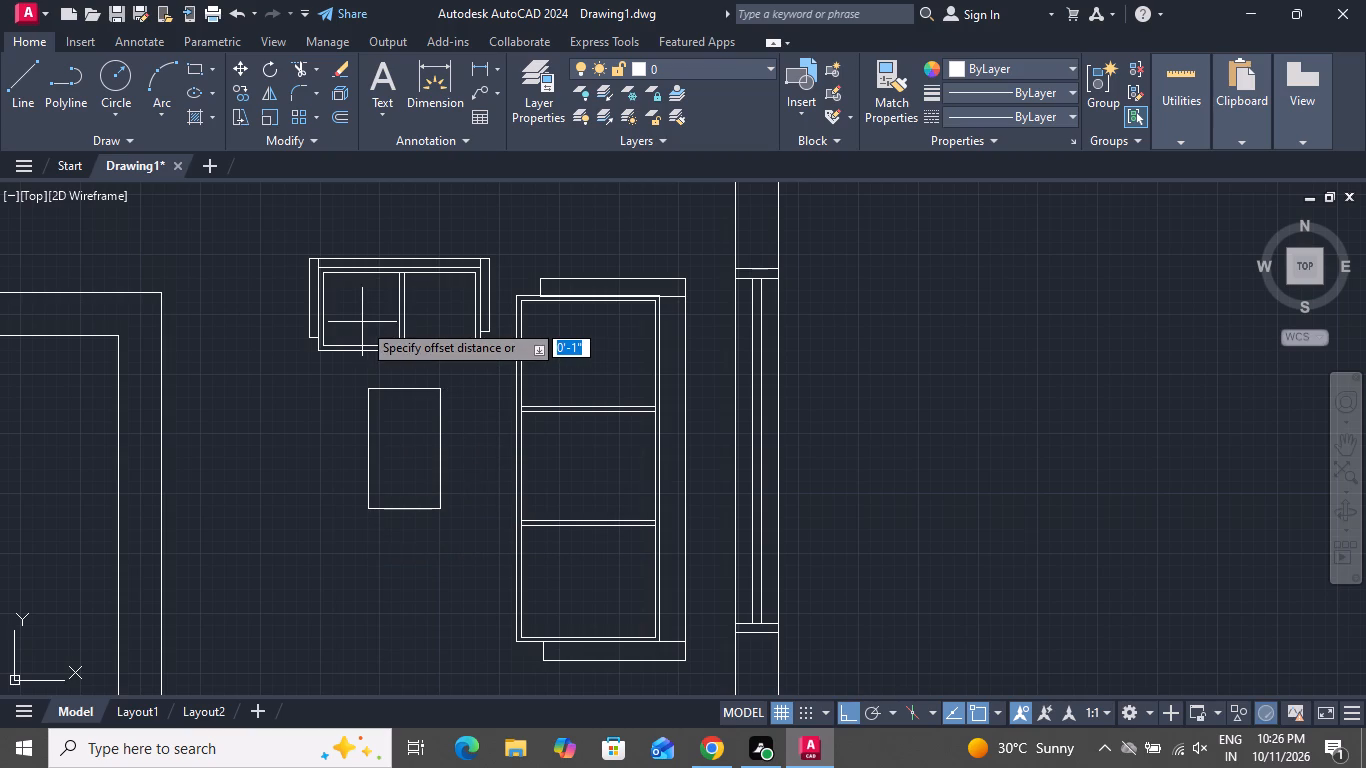
key(1)
key(shift+quotedbl)
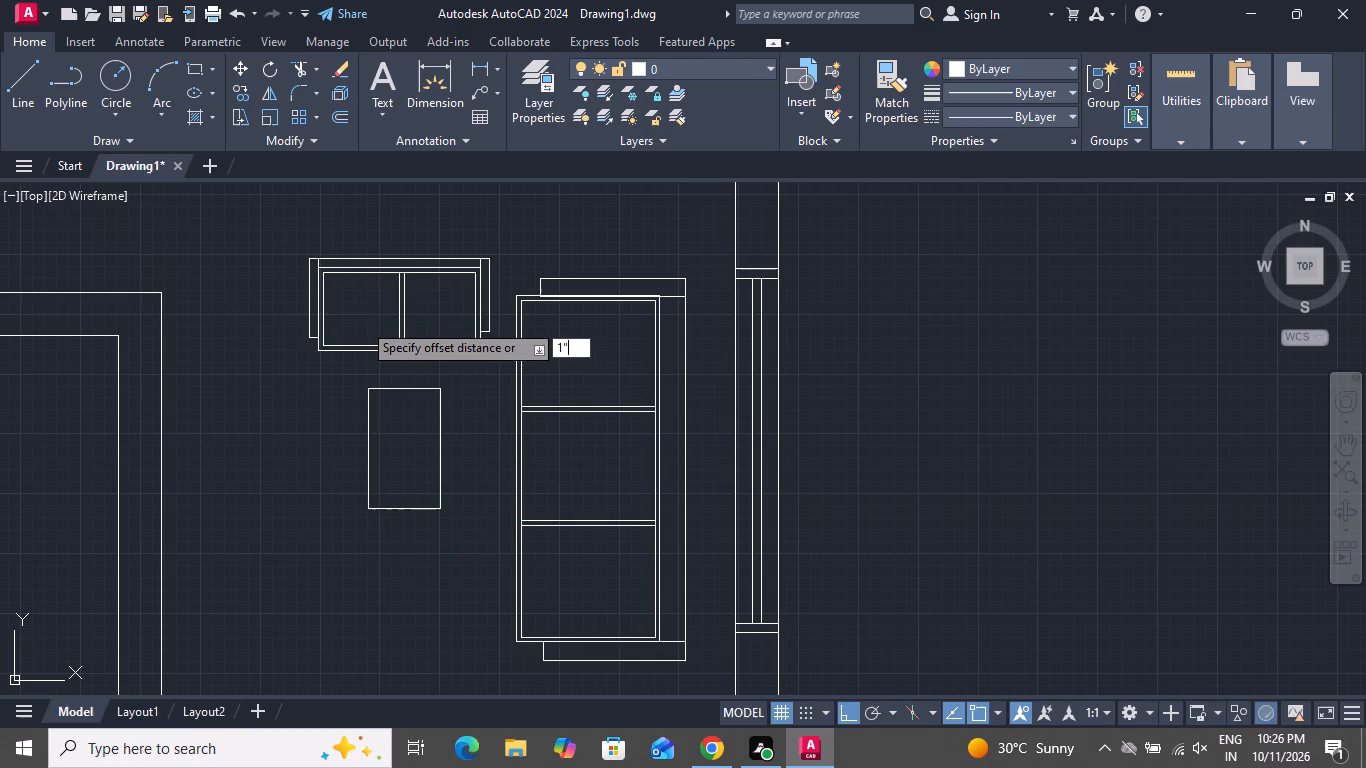
key(Return)
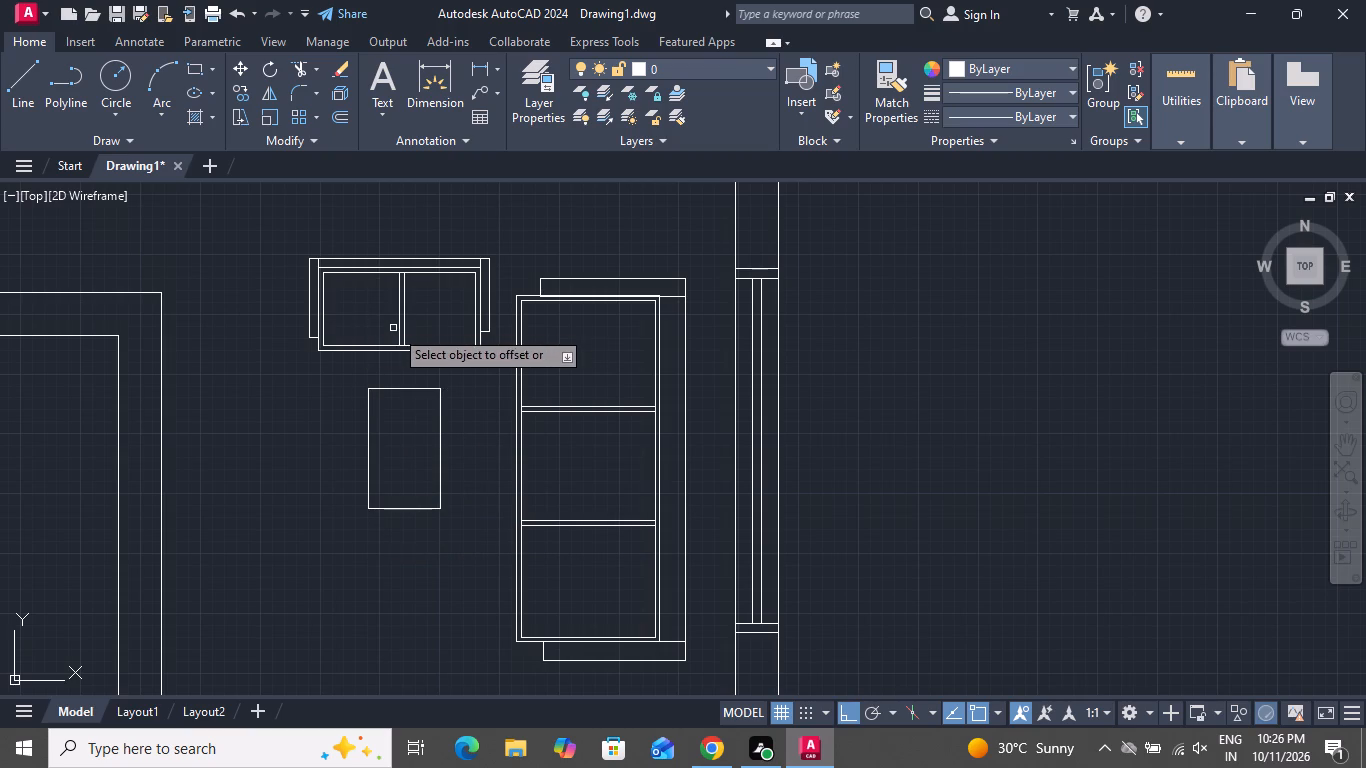
click(394, 389)
click(394, 425)
right_click(415, 429)
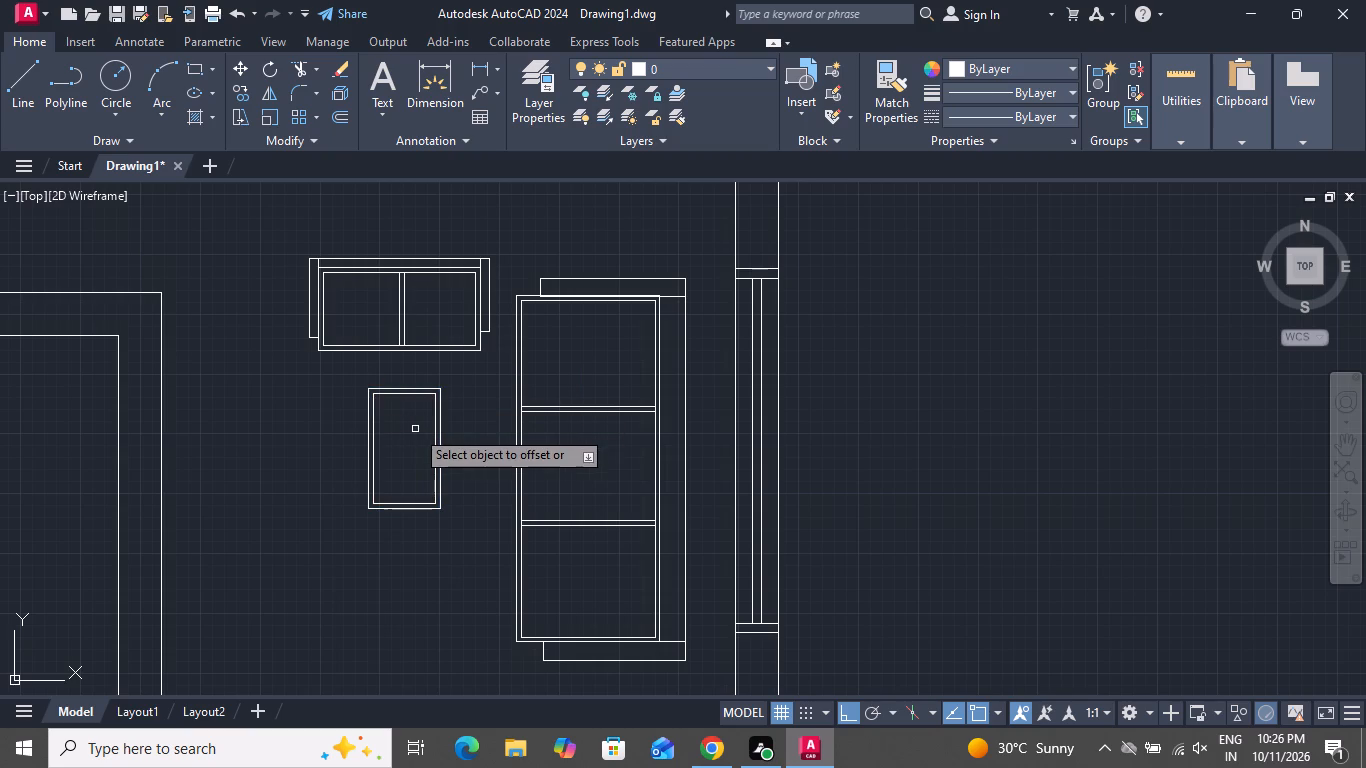
click(421, 462)
Draw a long, narrow TV-unit rectangle against the hall's west wall, opposite the three-seat sofa.
scroll(435, 490, down, 3)
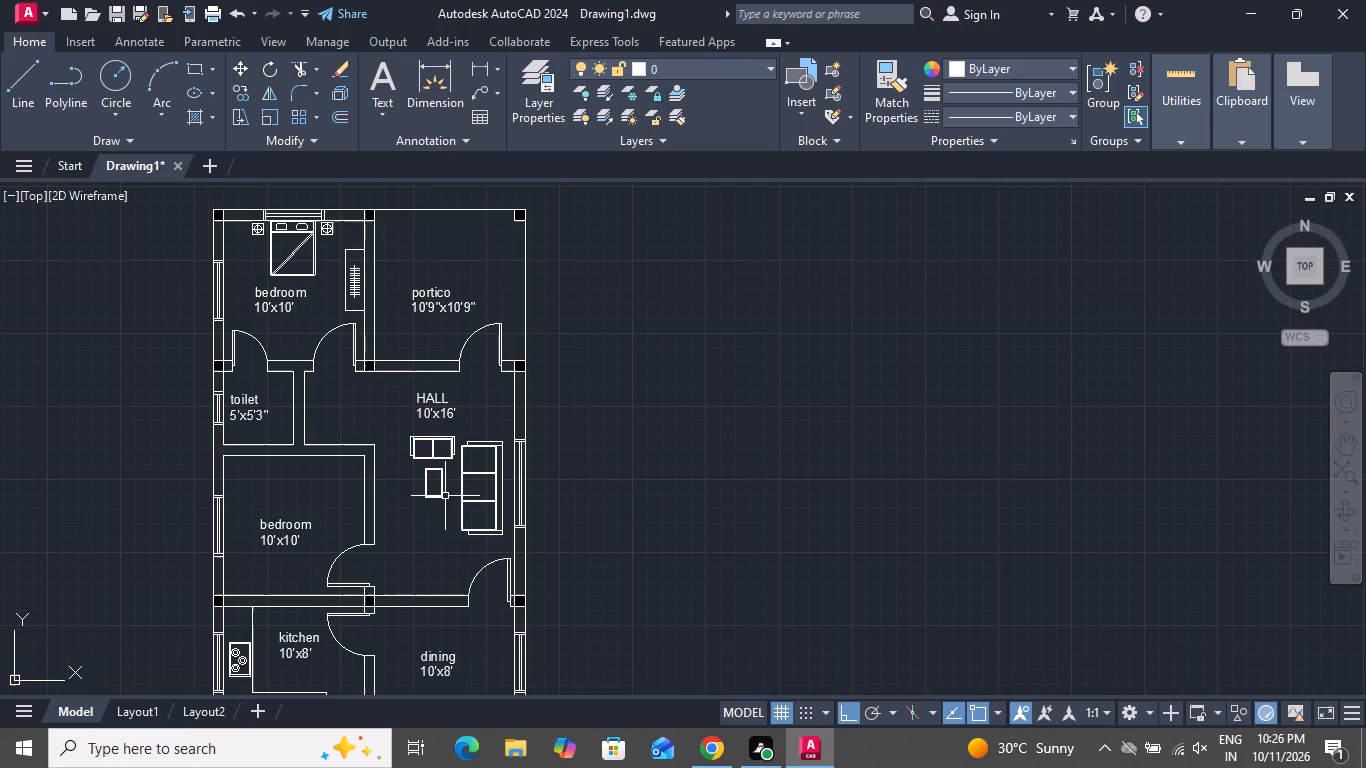
click(197, 64)
scroll(350, 525, up, 2)
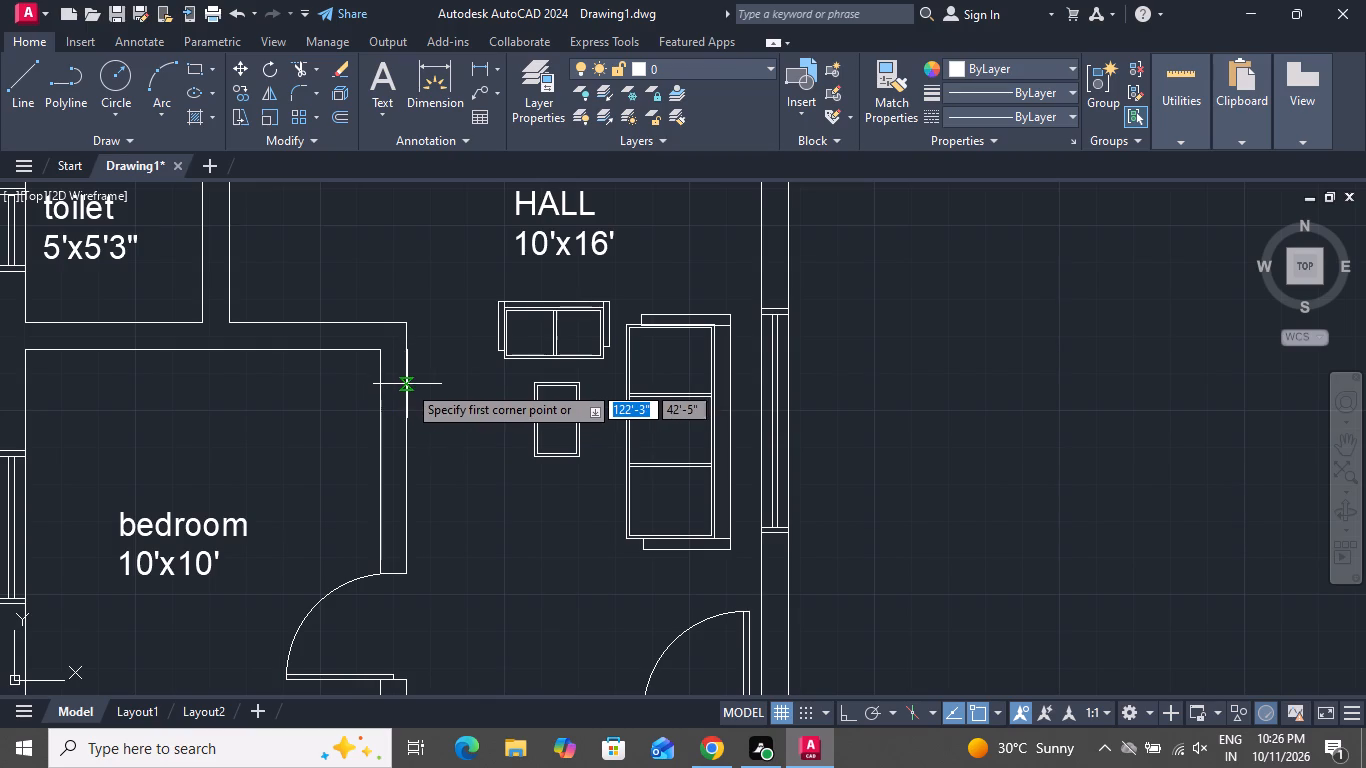
click(405, 386)
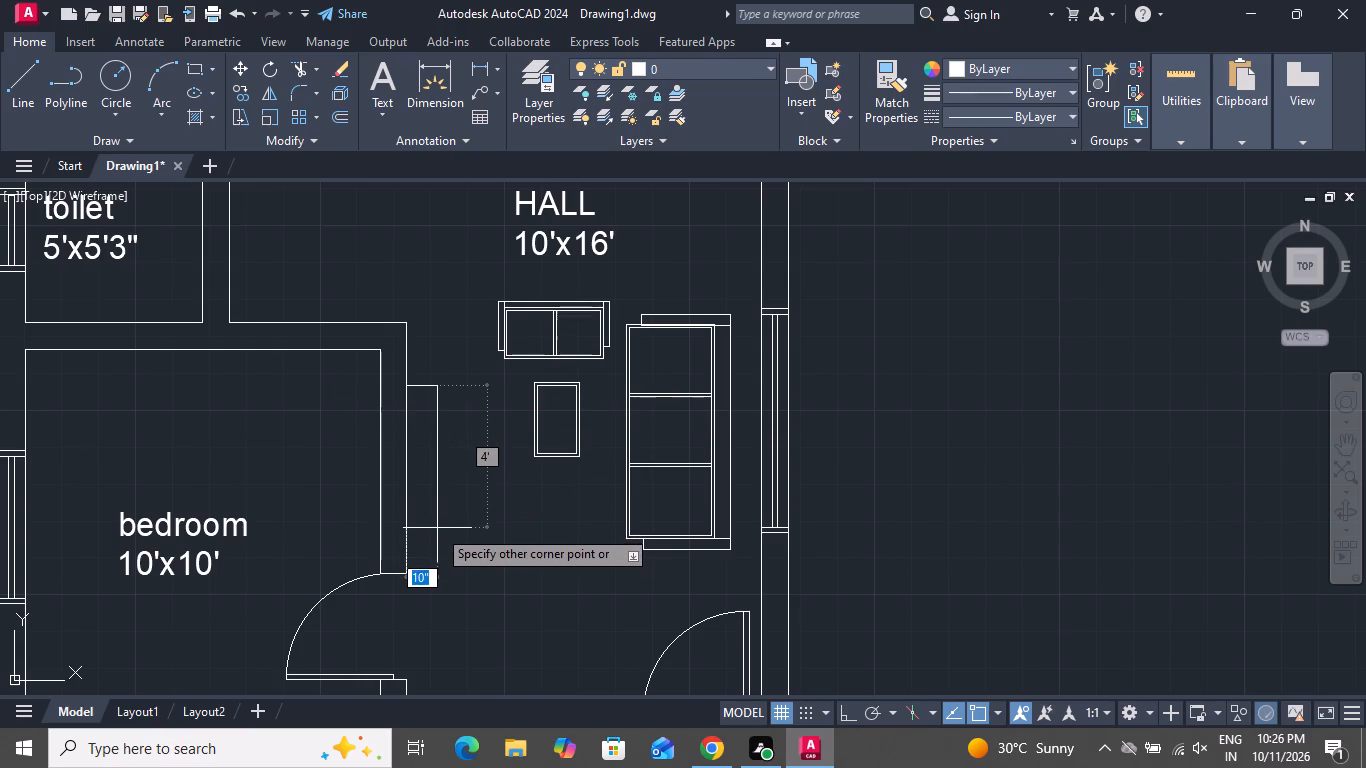
click(440, 551)
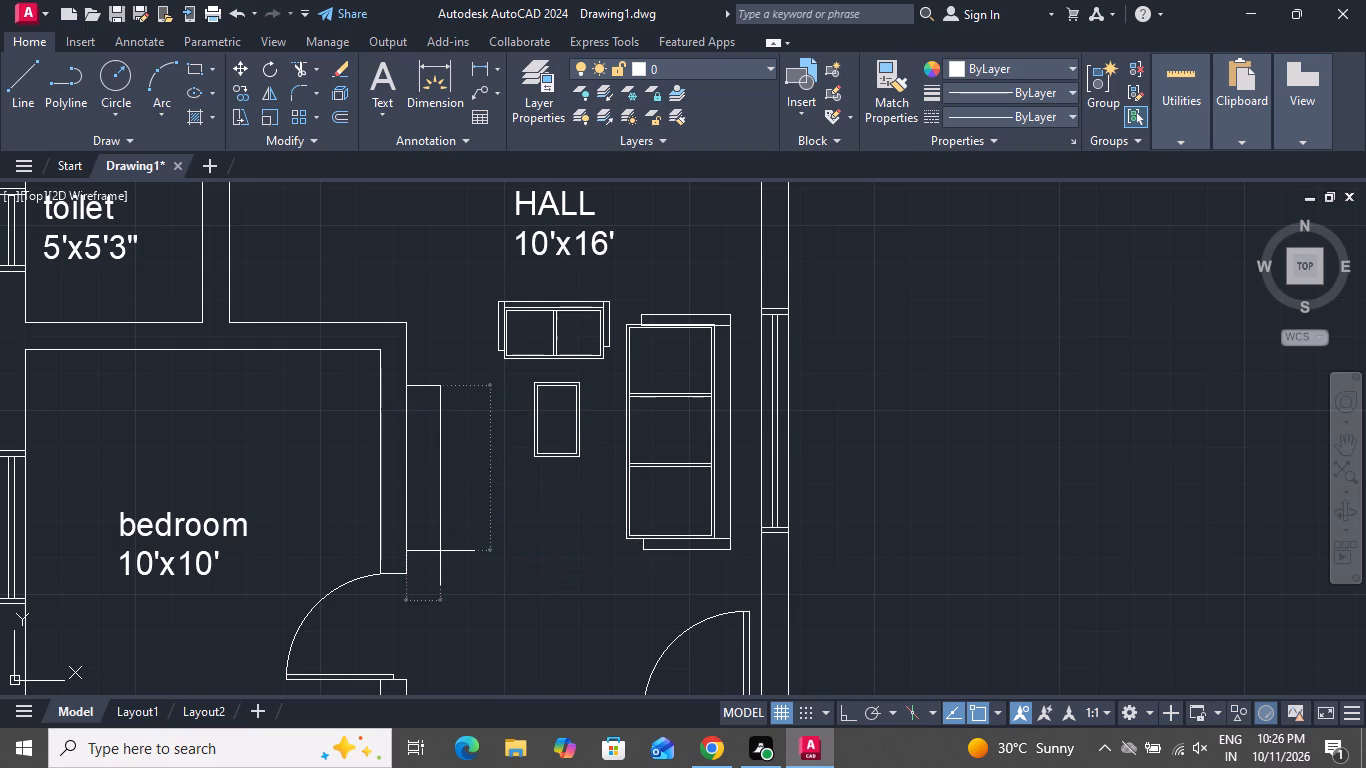
Draw a thin television rectangle about 2" wide by 2'-11" long inside the TV unit against the hall's west wall.
click(188, 72)
scroll(398, 454, up, 3)
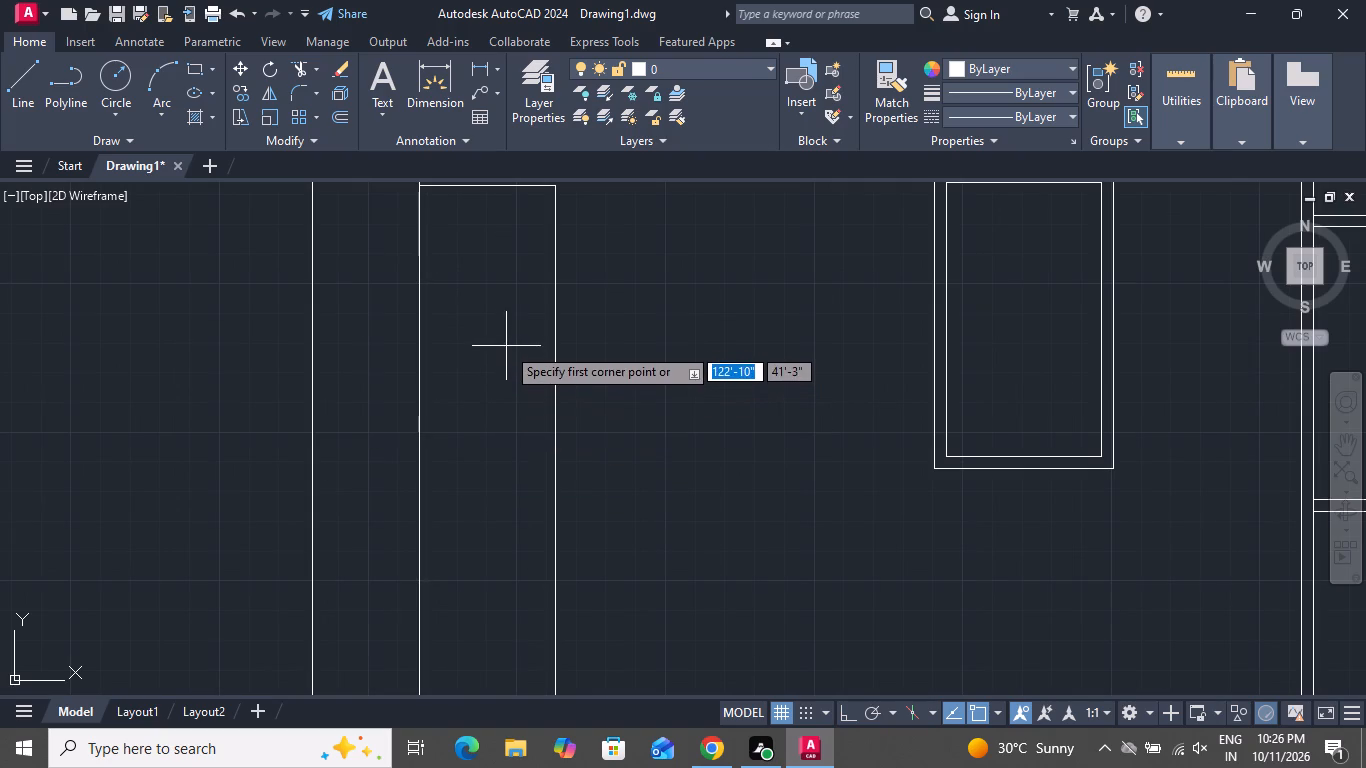
click(512, 302)
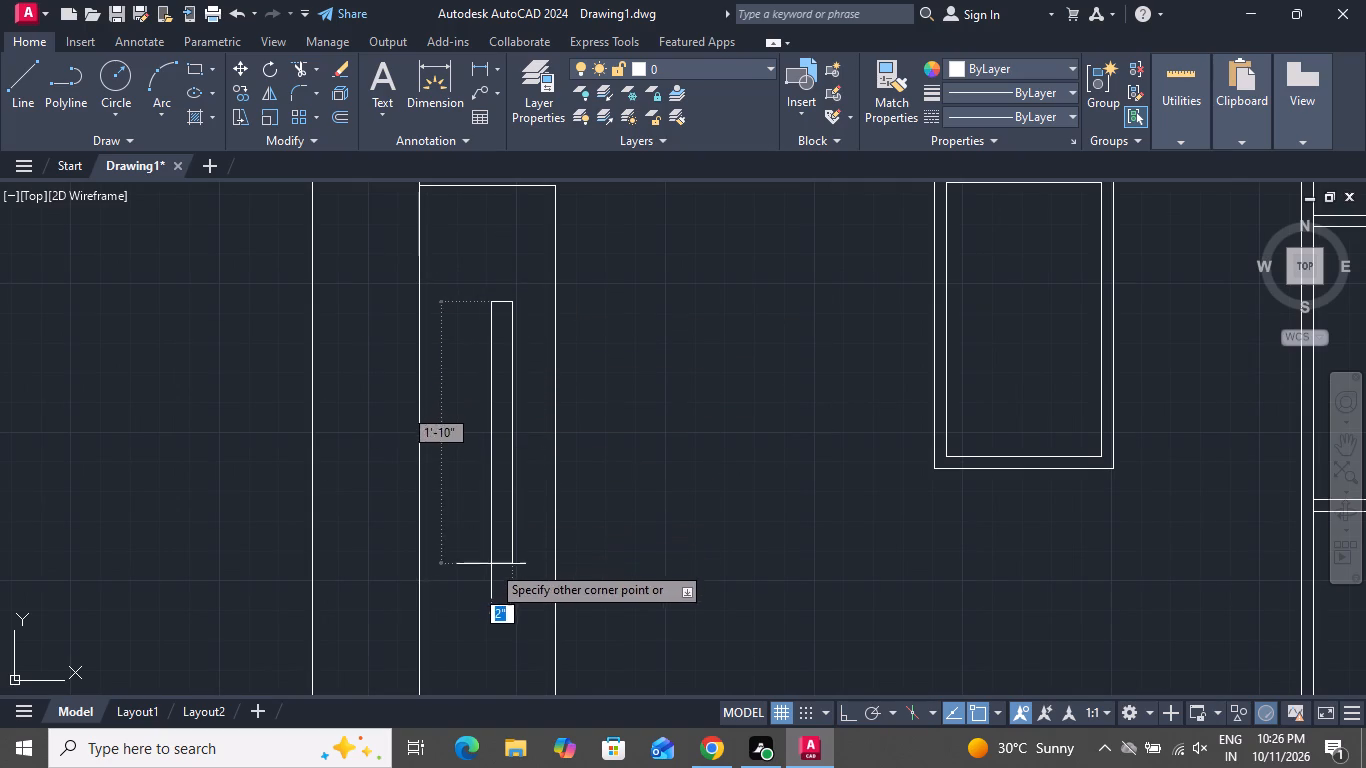
scroll(488, 599, down, 2)
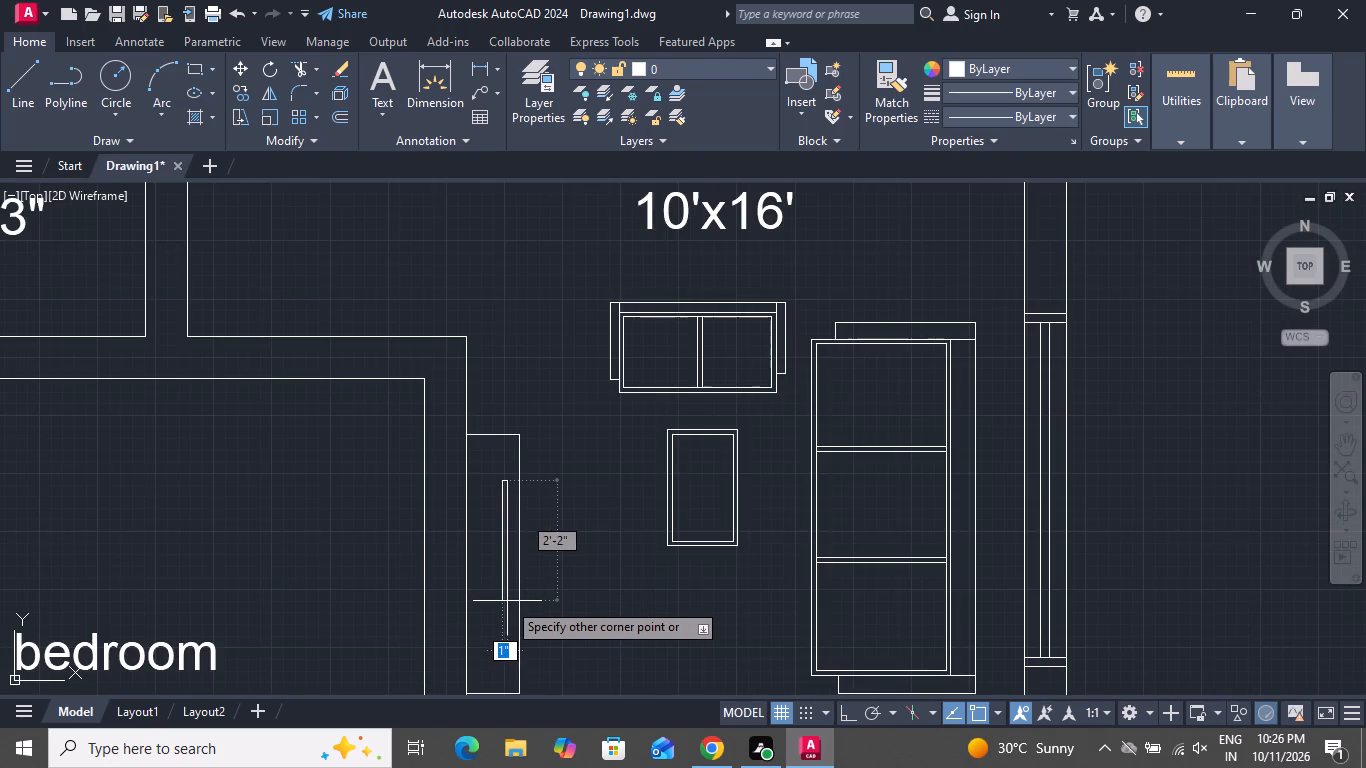
scroll(507, 601, down, 1)
scroll(503, 617, up, 3)
scroll(504, 614, down, 4)
scroll(508, 619, up, 2)
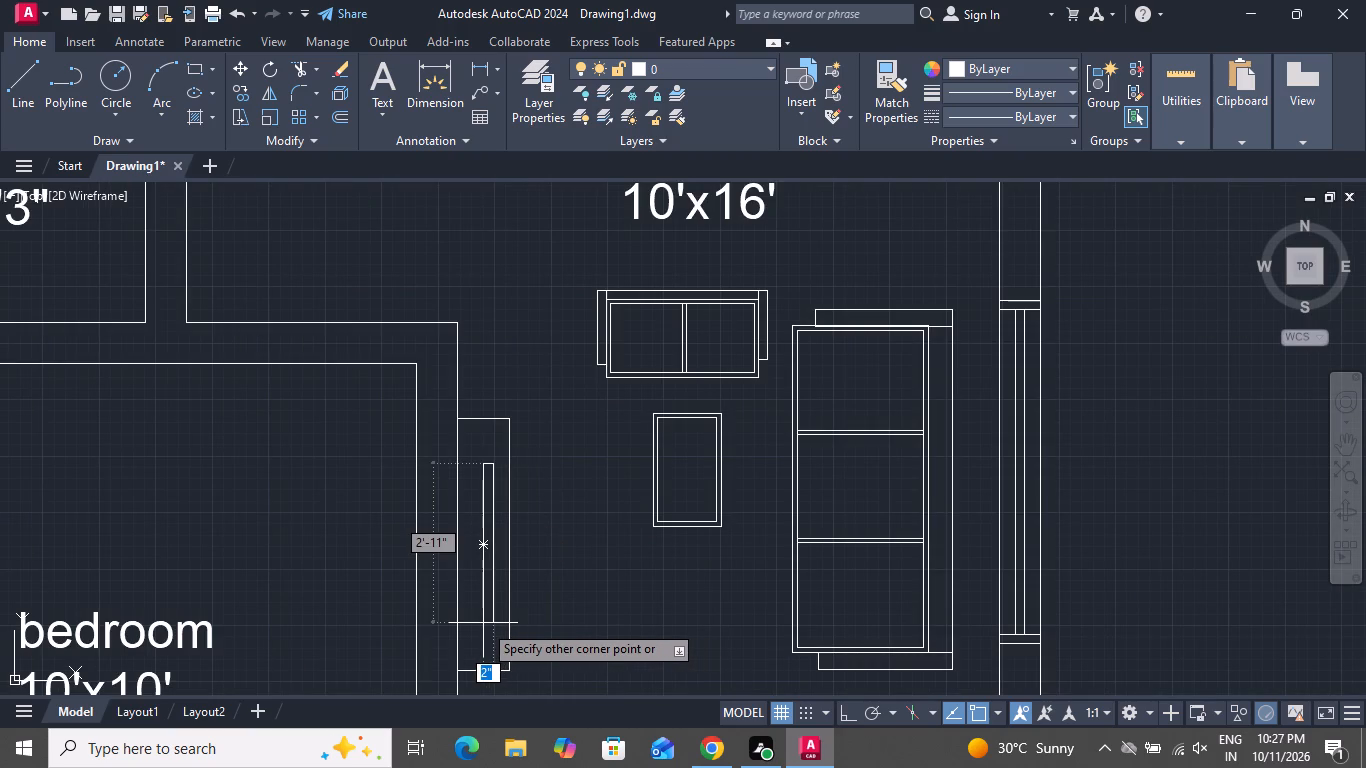
click(483, 623)
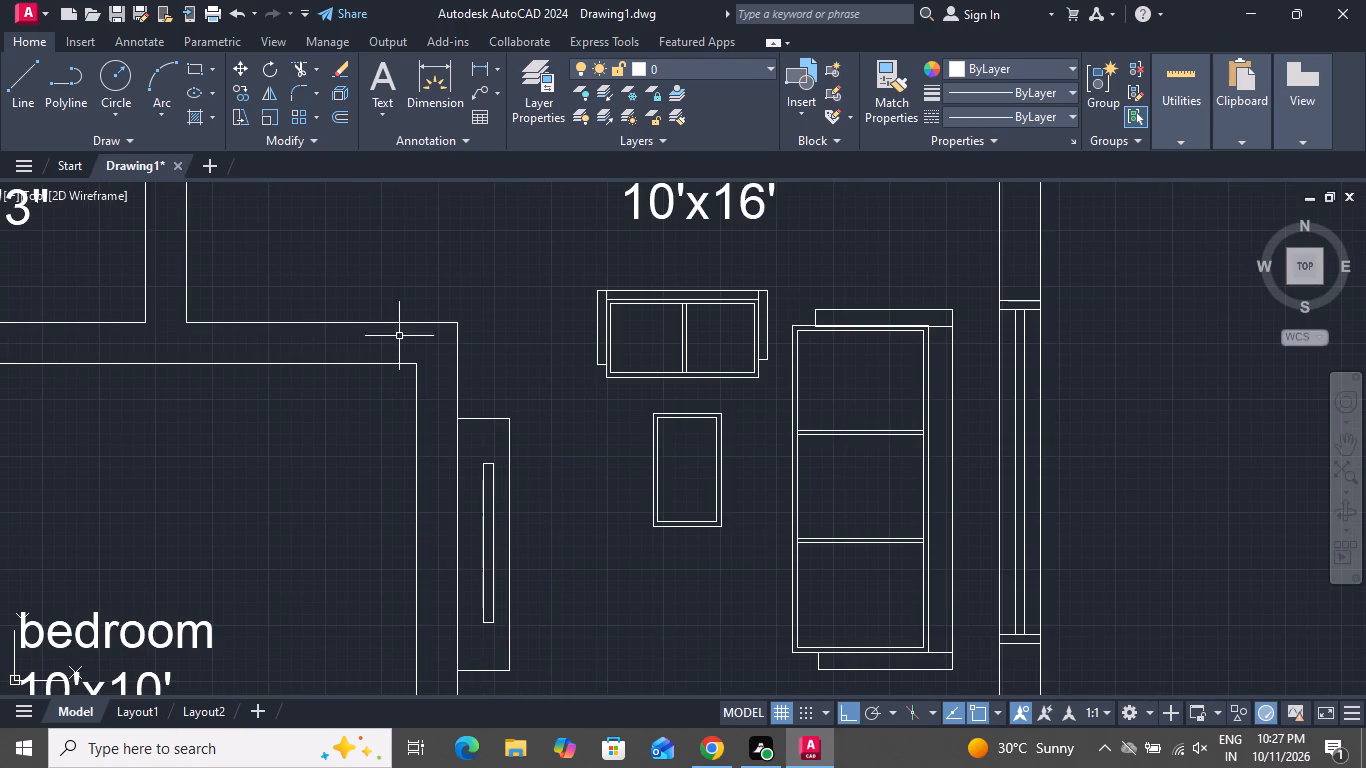
Start the television's back outline with a slanted line about 2" long from its west edge near the north end.
click(20, 91)
scroll(405, 570, up, 2)
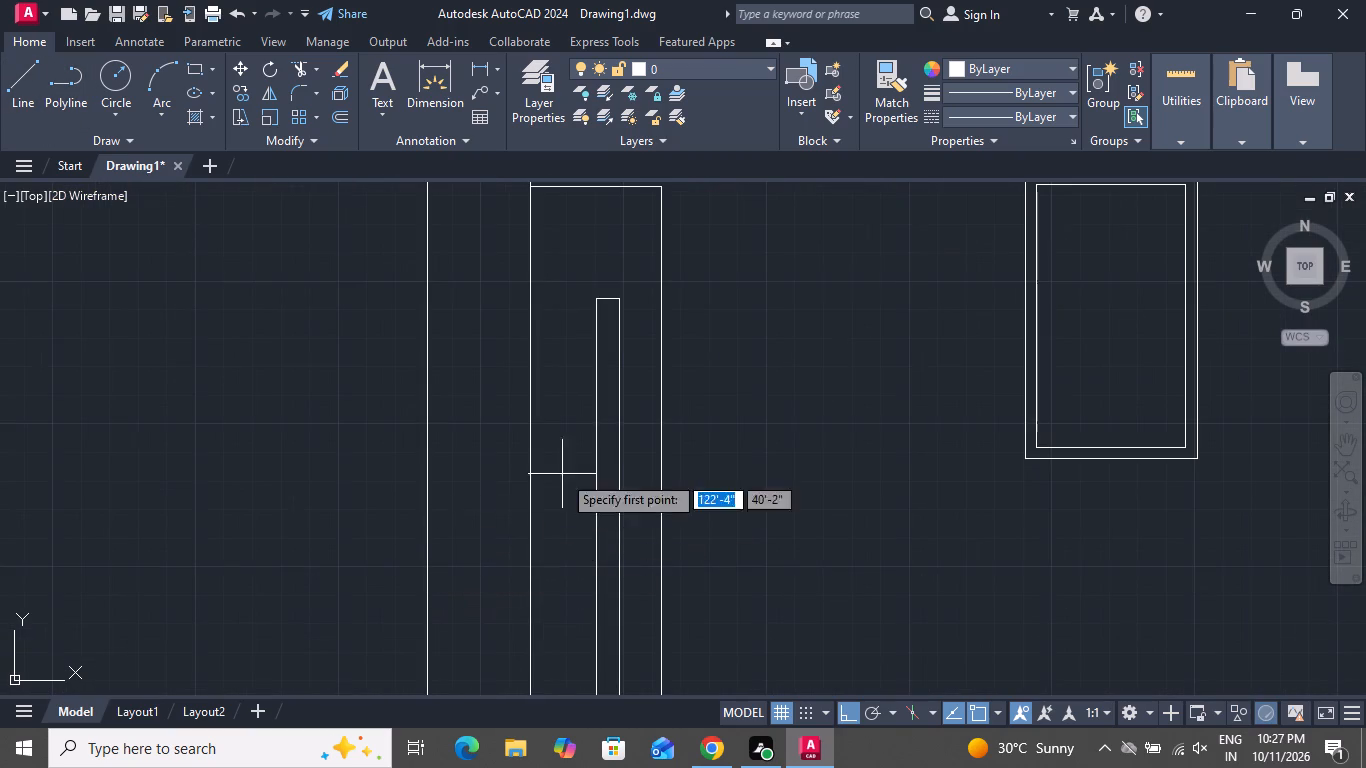
click(597, 334)
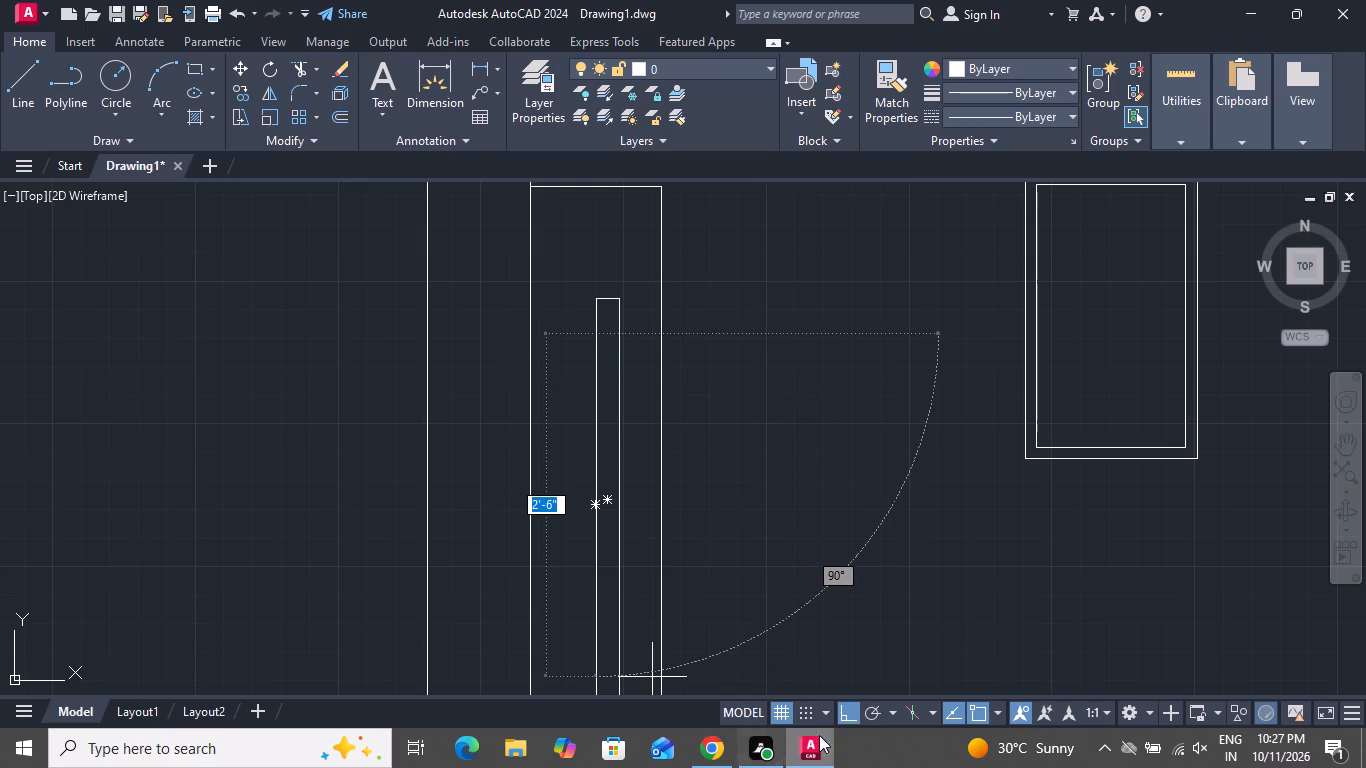
click(853, 712)
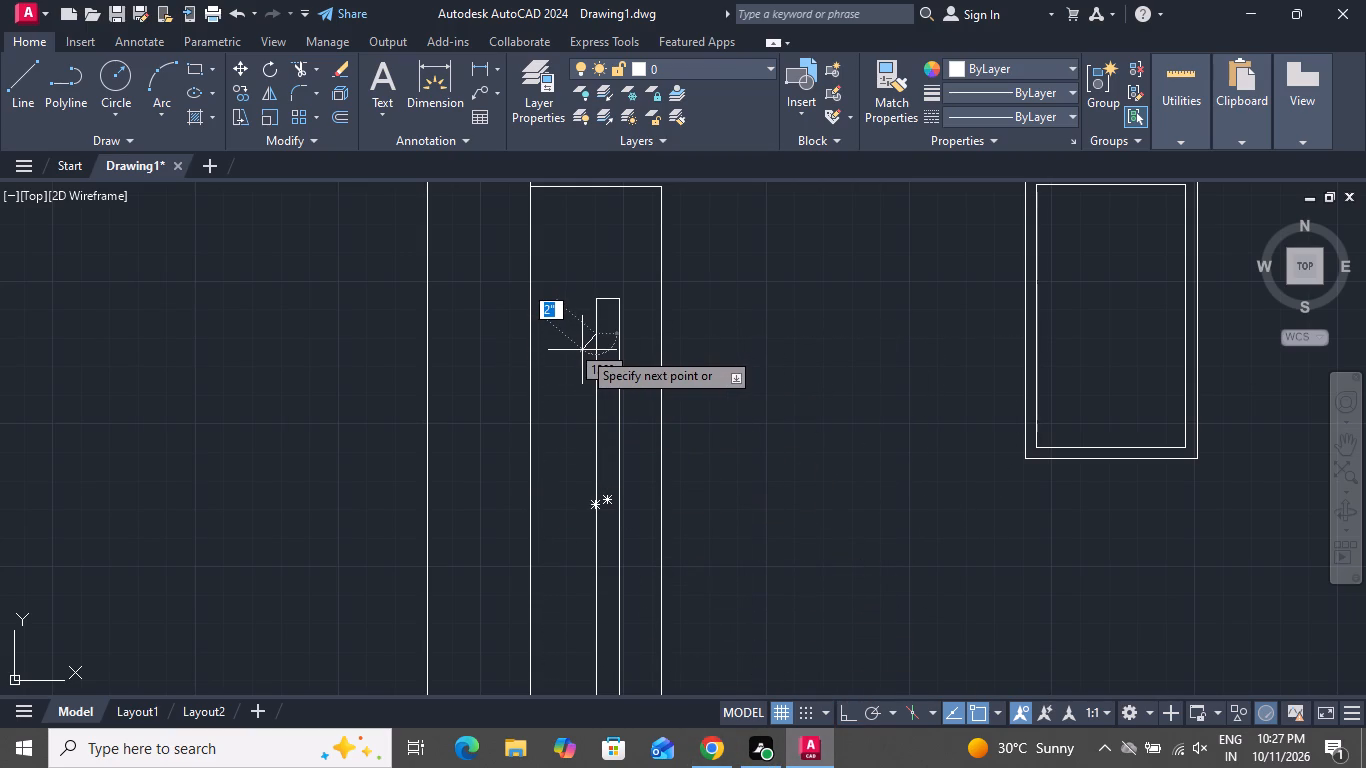
click(582, 350)
scroll(576, 532, down, 1)
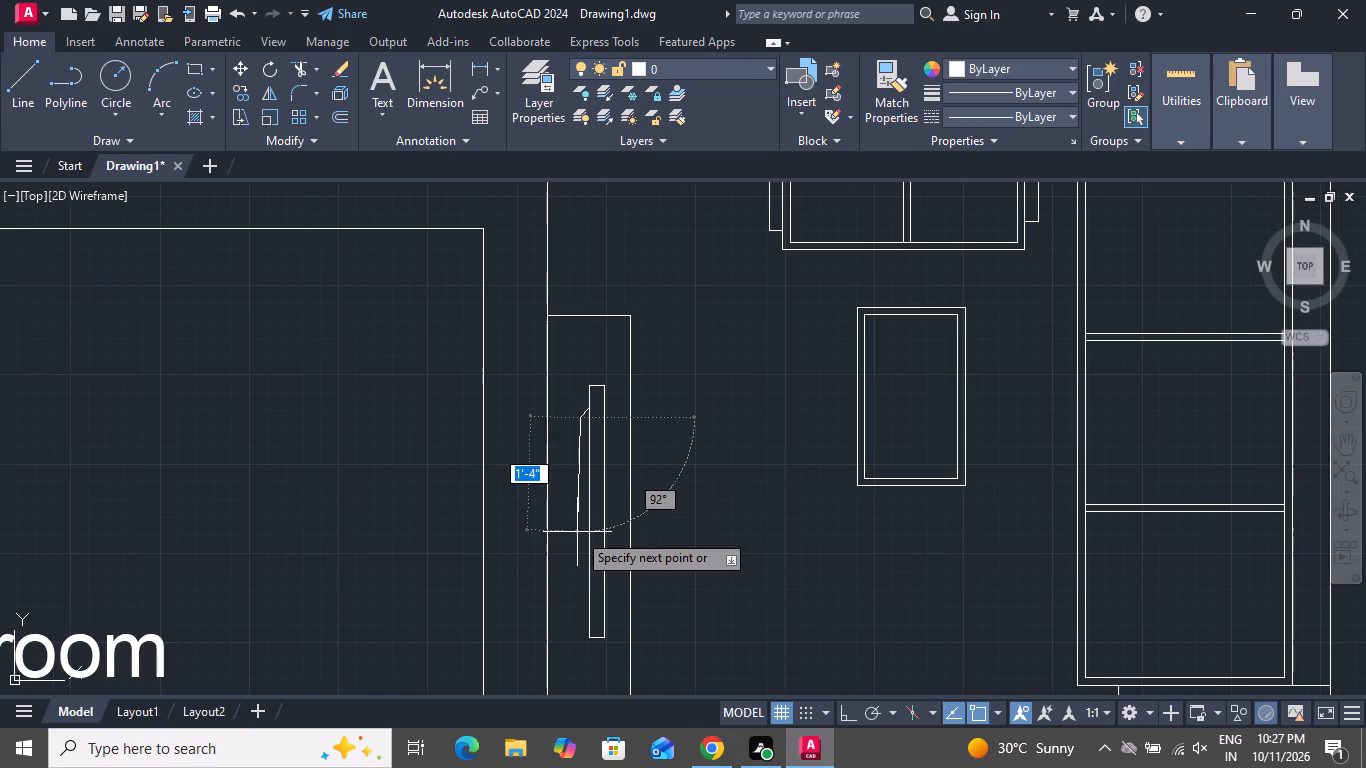
Continue the television's back outline with a straight line about 2'-2" south, and close it with a slanted line back to the television's west edge.
scroll(575, 574, up, 2)
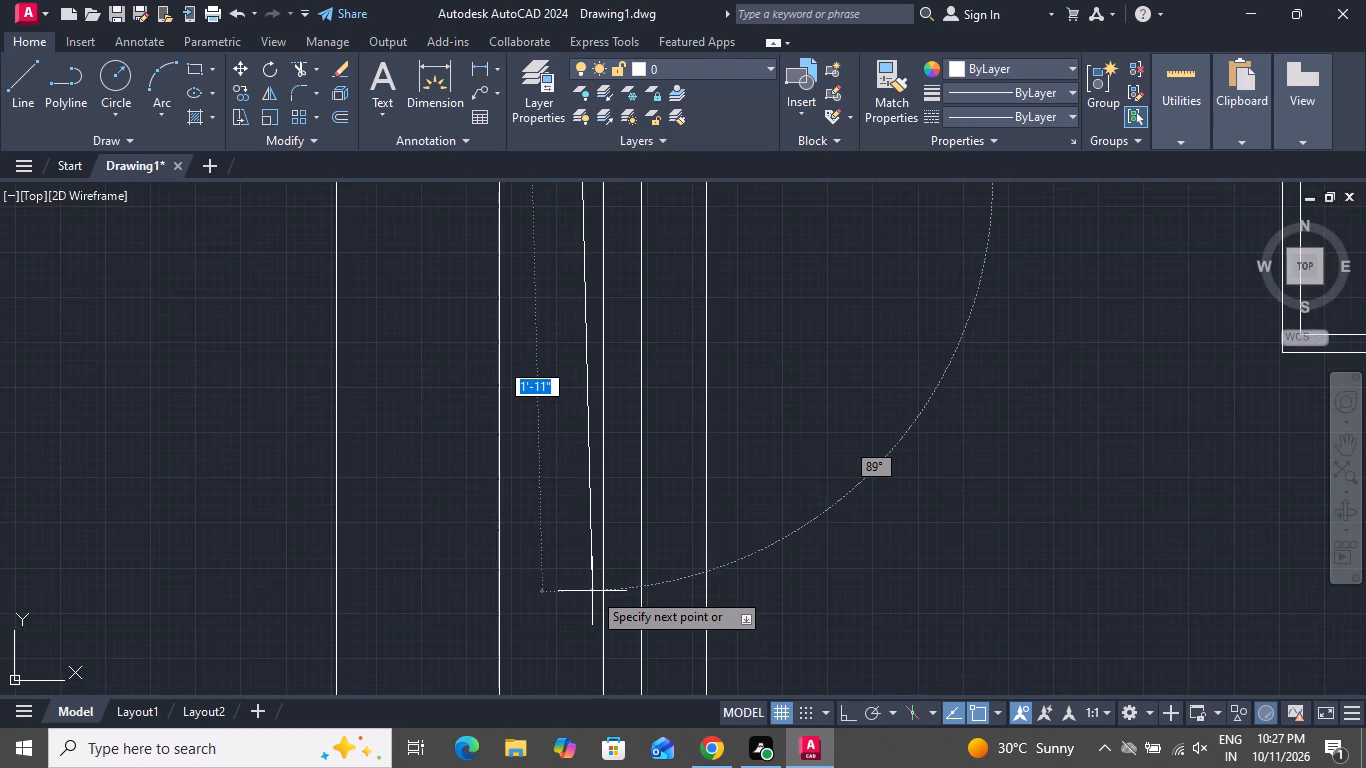
click(837, 713)
scroll(630, 538, down, 1)
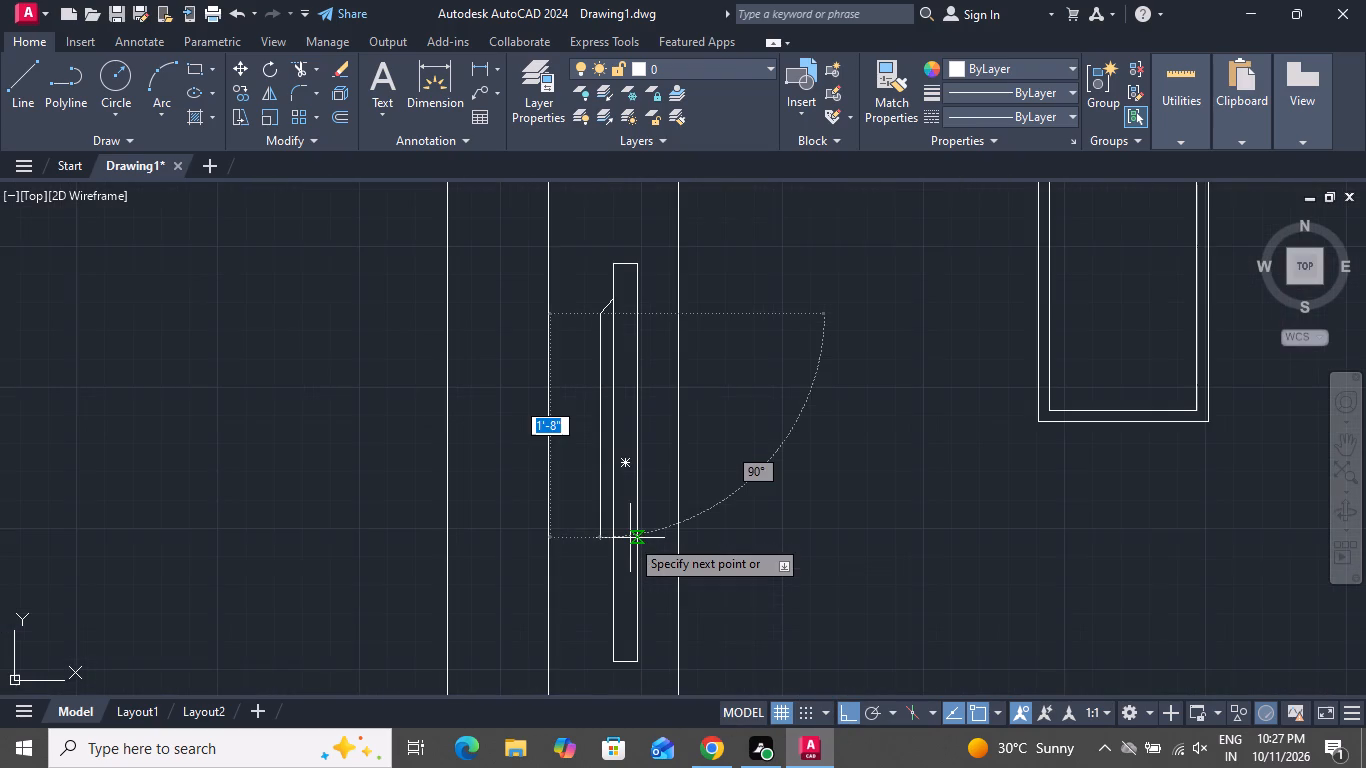
click(617, 610)
scroll(617, 610, up, 2)
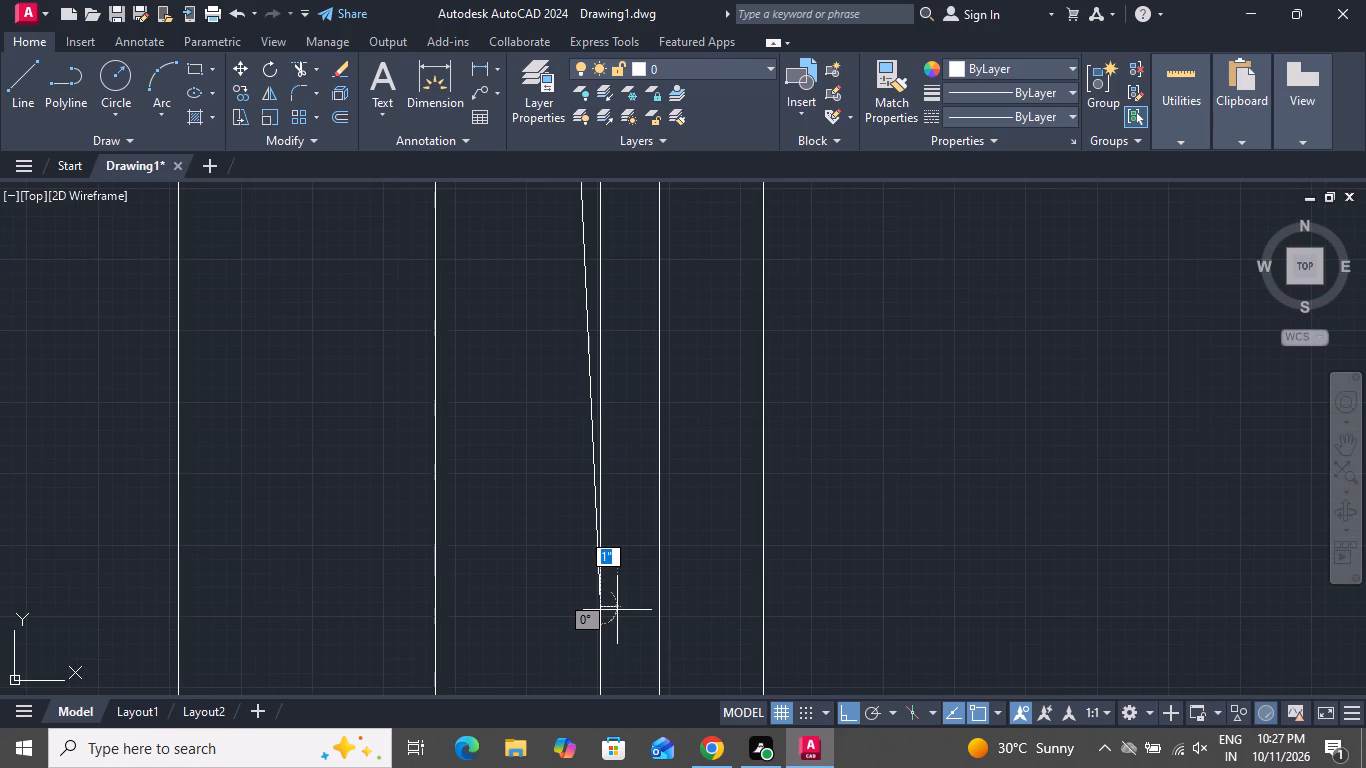
key(ctrl+z)
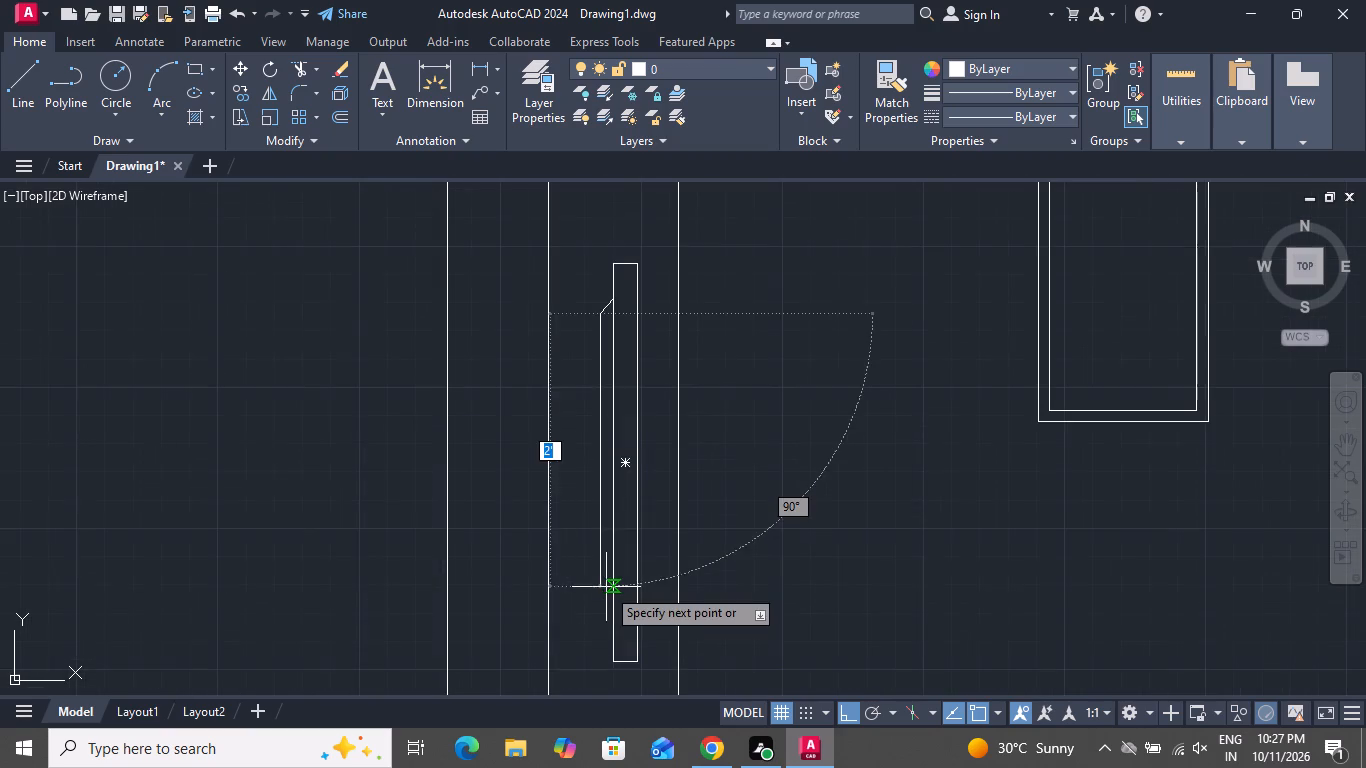
scroll(606, 587, up, 1)
scroll(606, 587, down, 1)
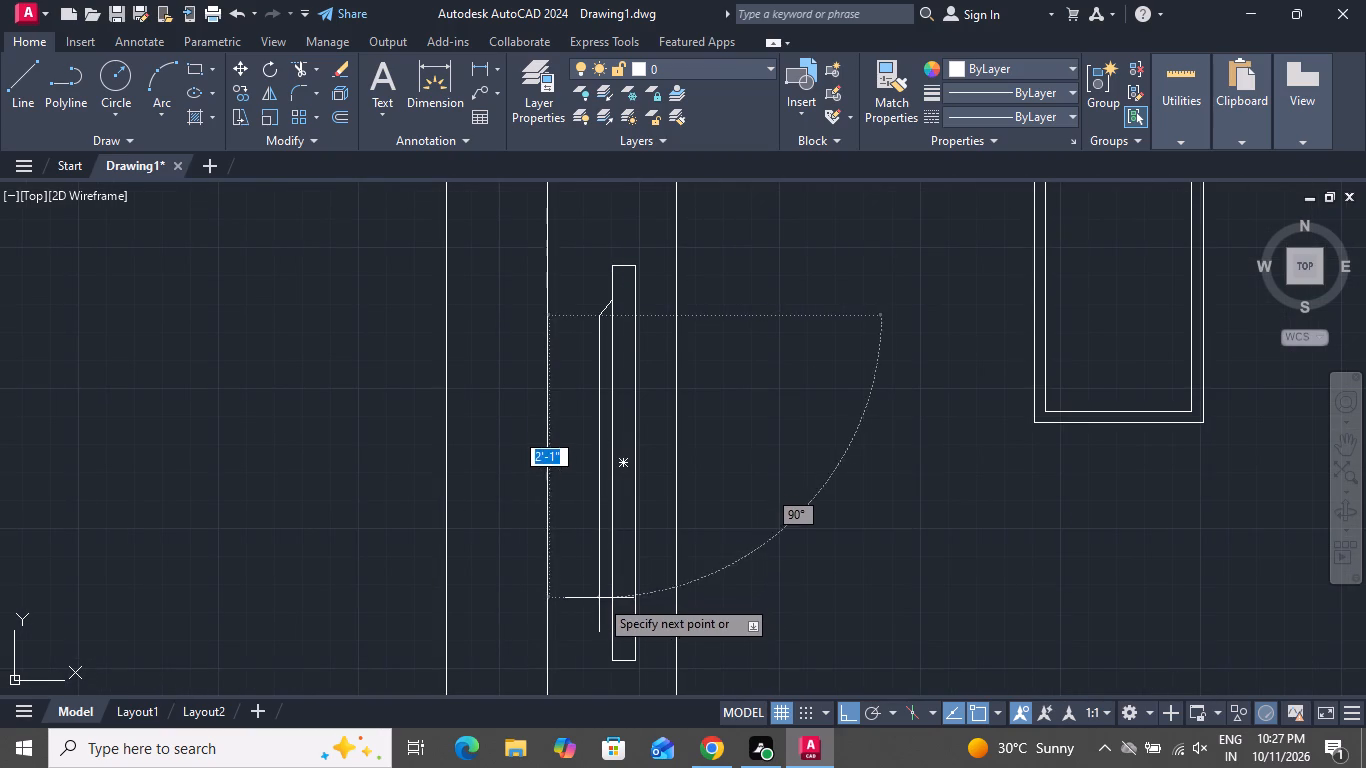
click(598, 606)
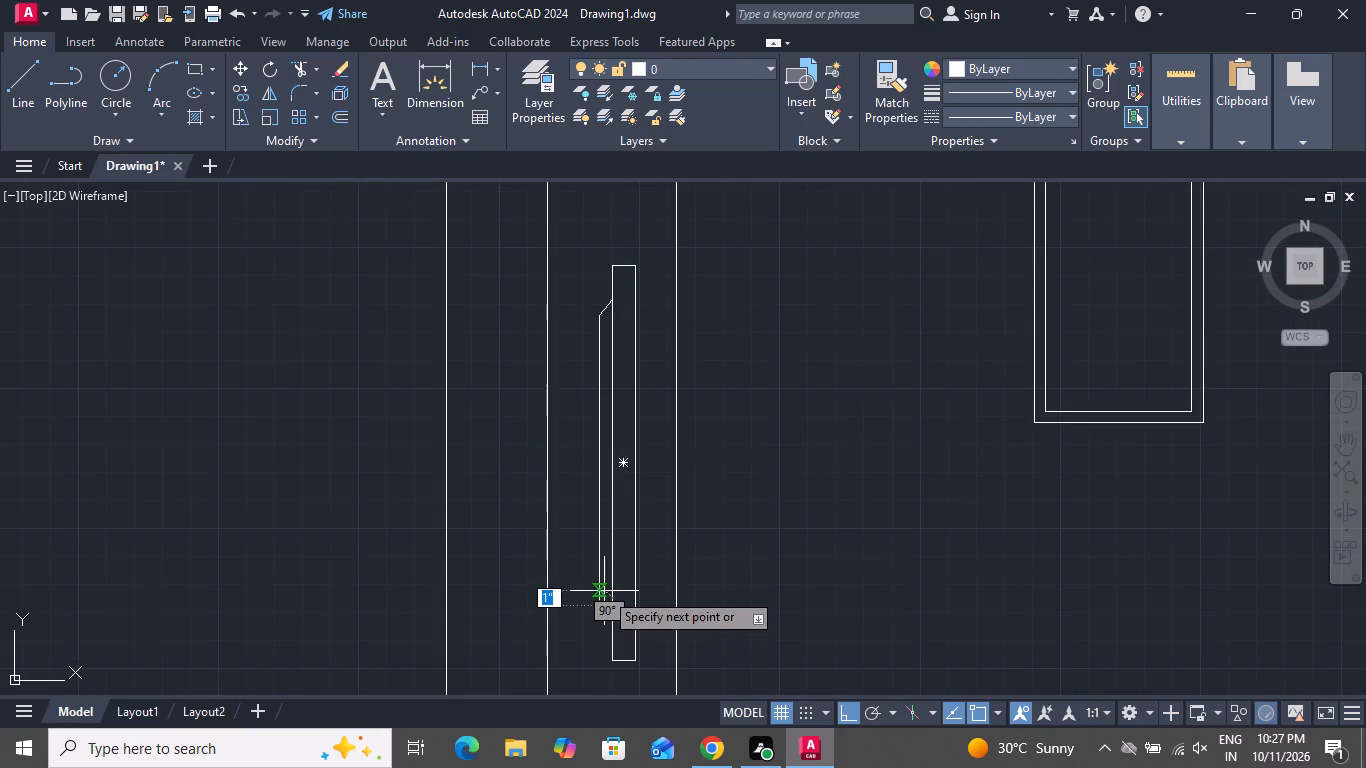
scroll(604, 591, up, 2)
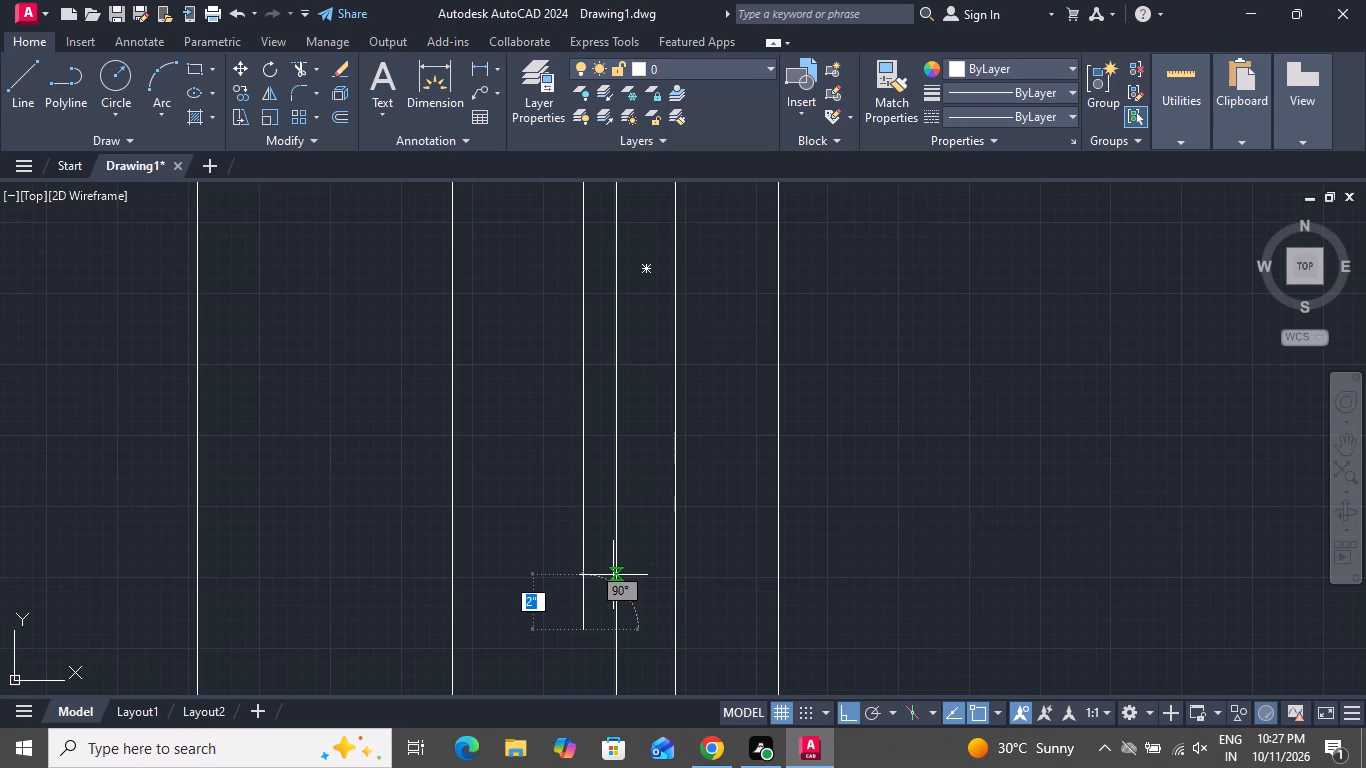
click(613, 575)
right_click(578, 618)
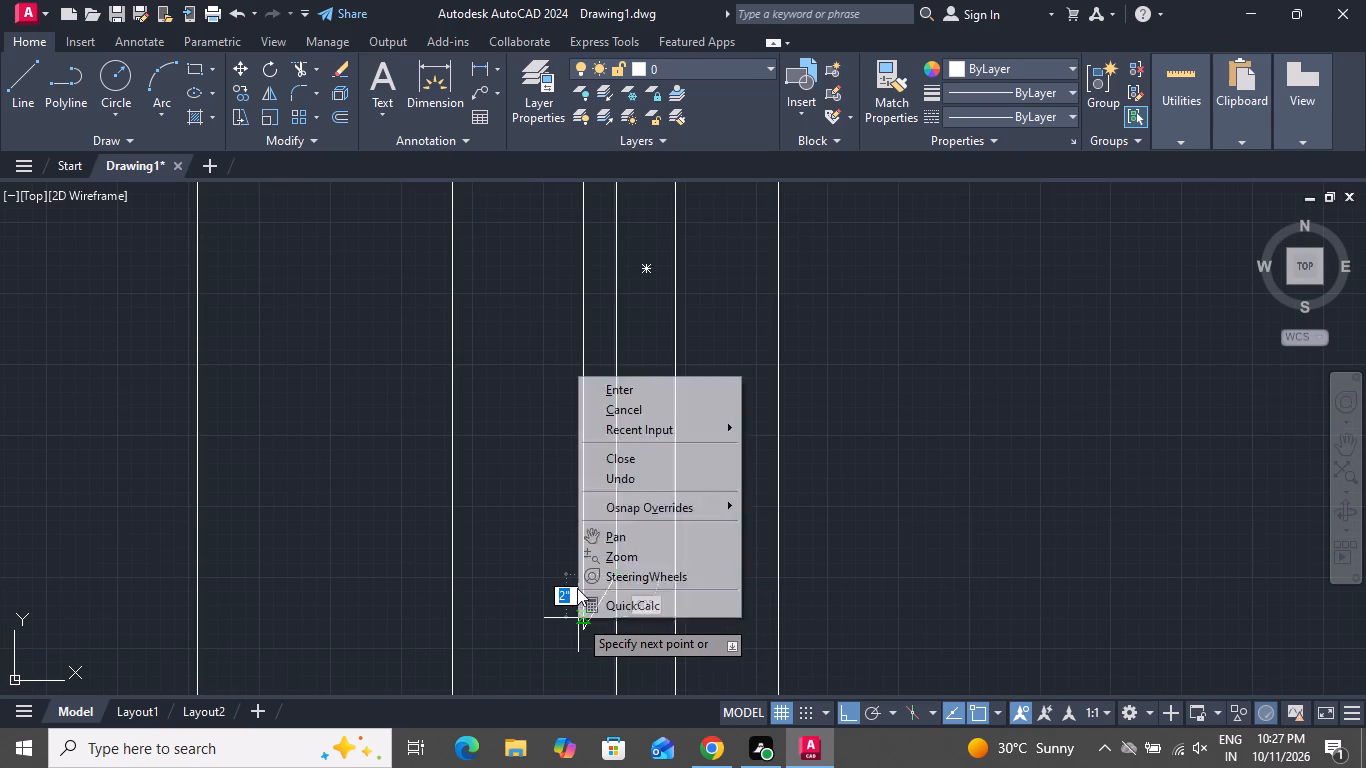
click(592, 411)
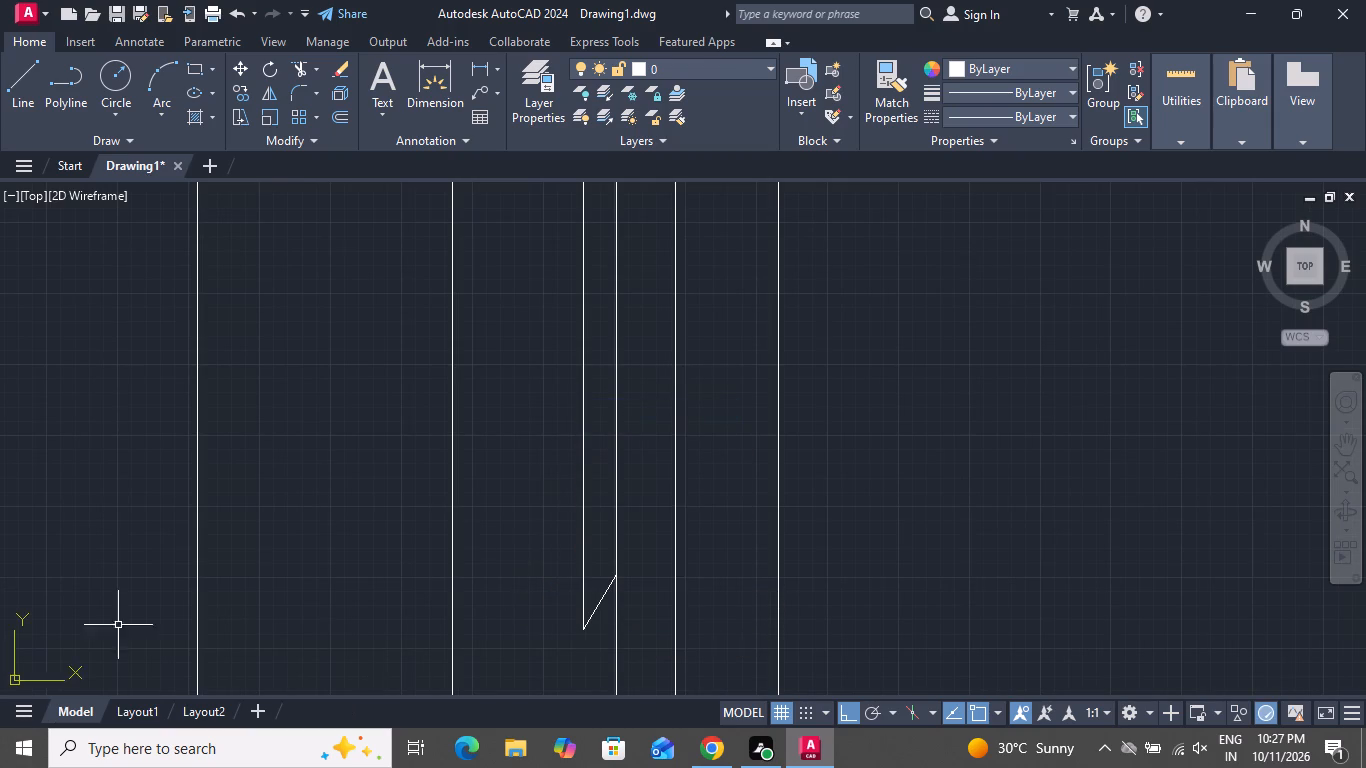
Hatch the television rectangle and its slanted back outline with a solid black fill (0,0,0).
scroll(155, 584, up, 1)
scroll(514, 467, down, 1)
scroll(515, 467, up, 1)
scroll(534, 441, down, 1)
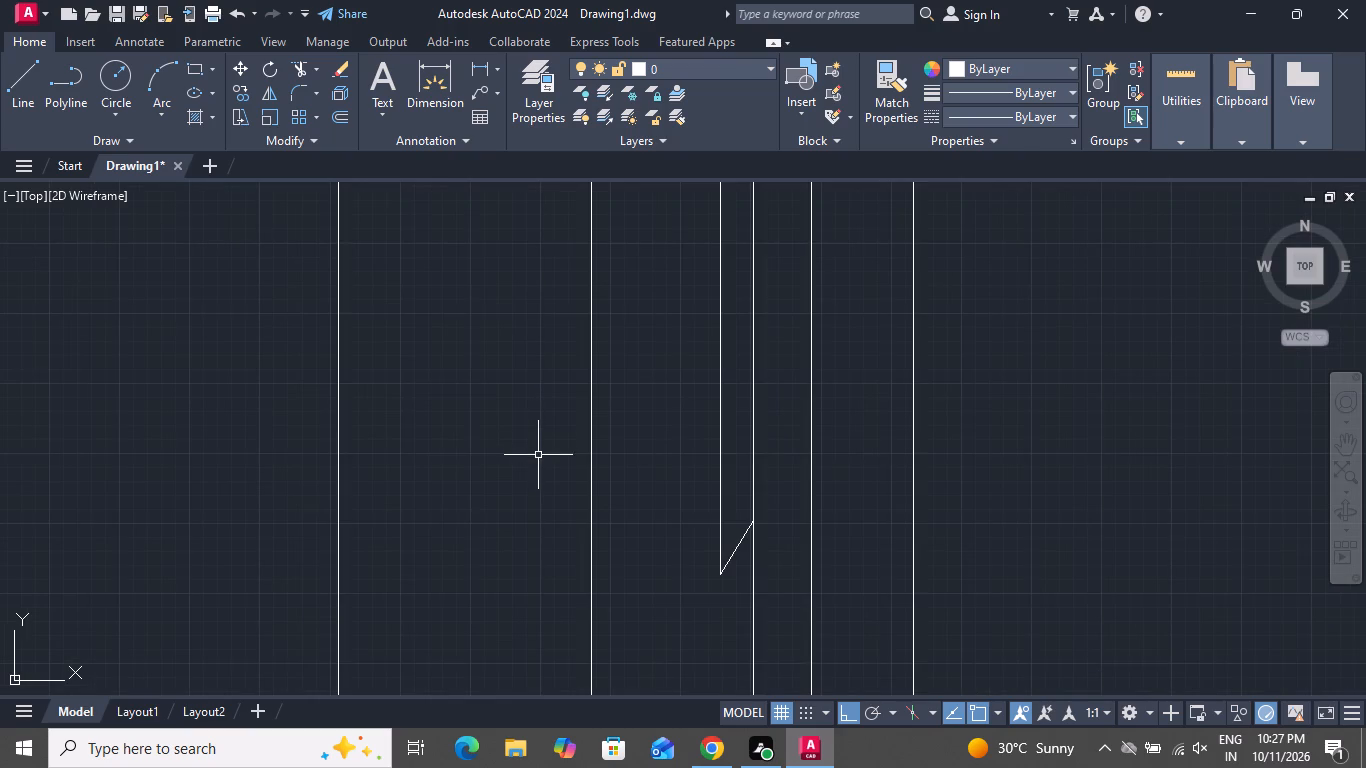
scroll(533, 520, up, 1)
scroll(533, 520, down, 3)
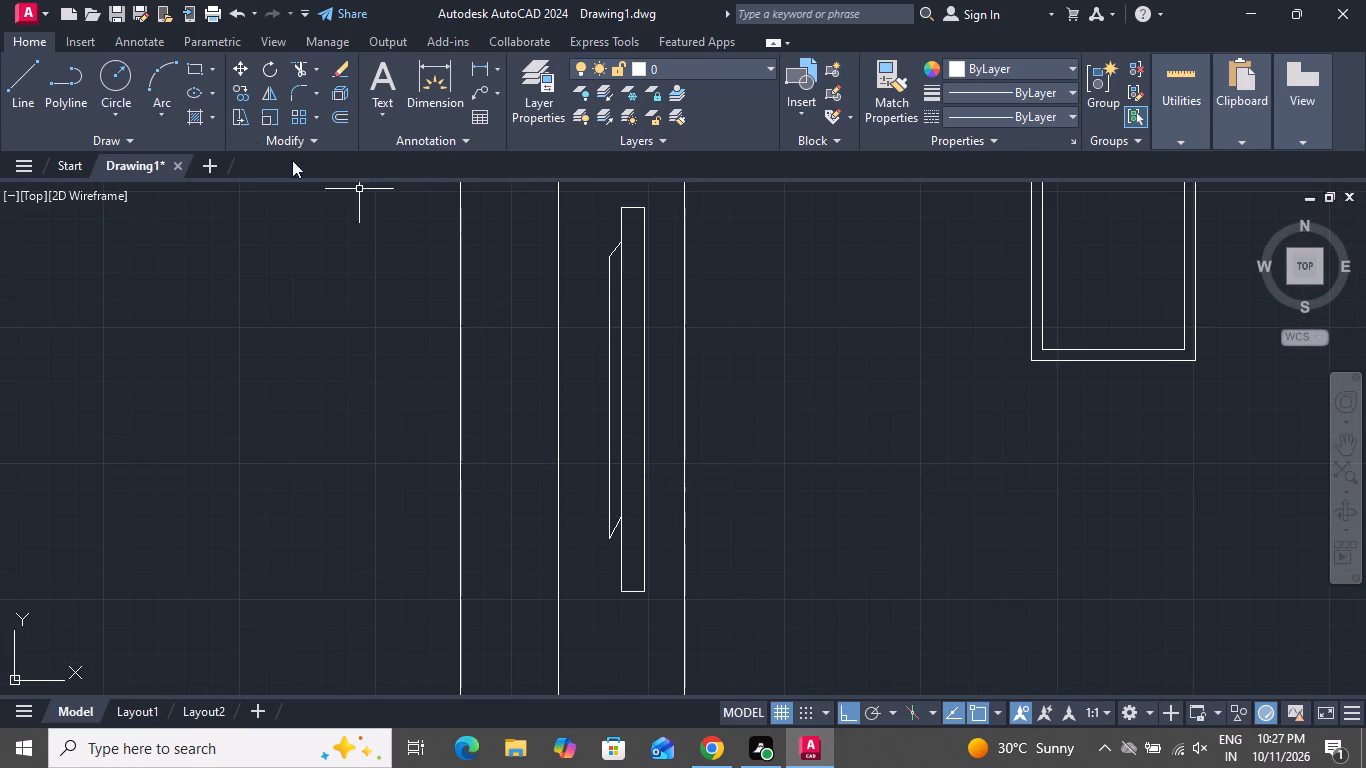
click(205, 119)
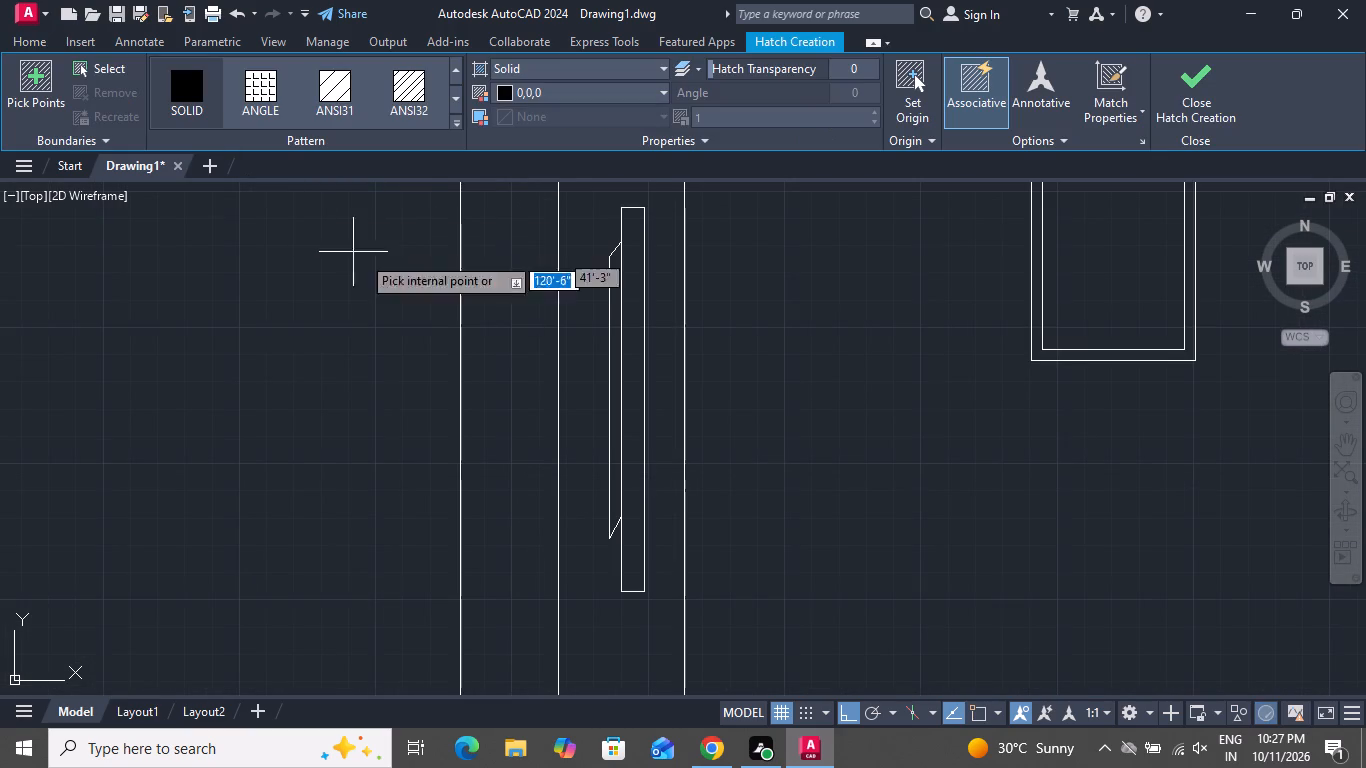
click(198, 85)
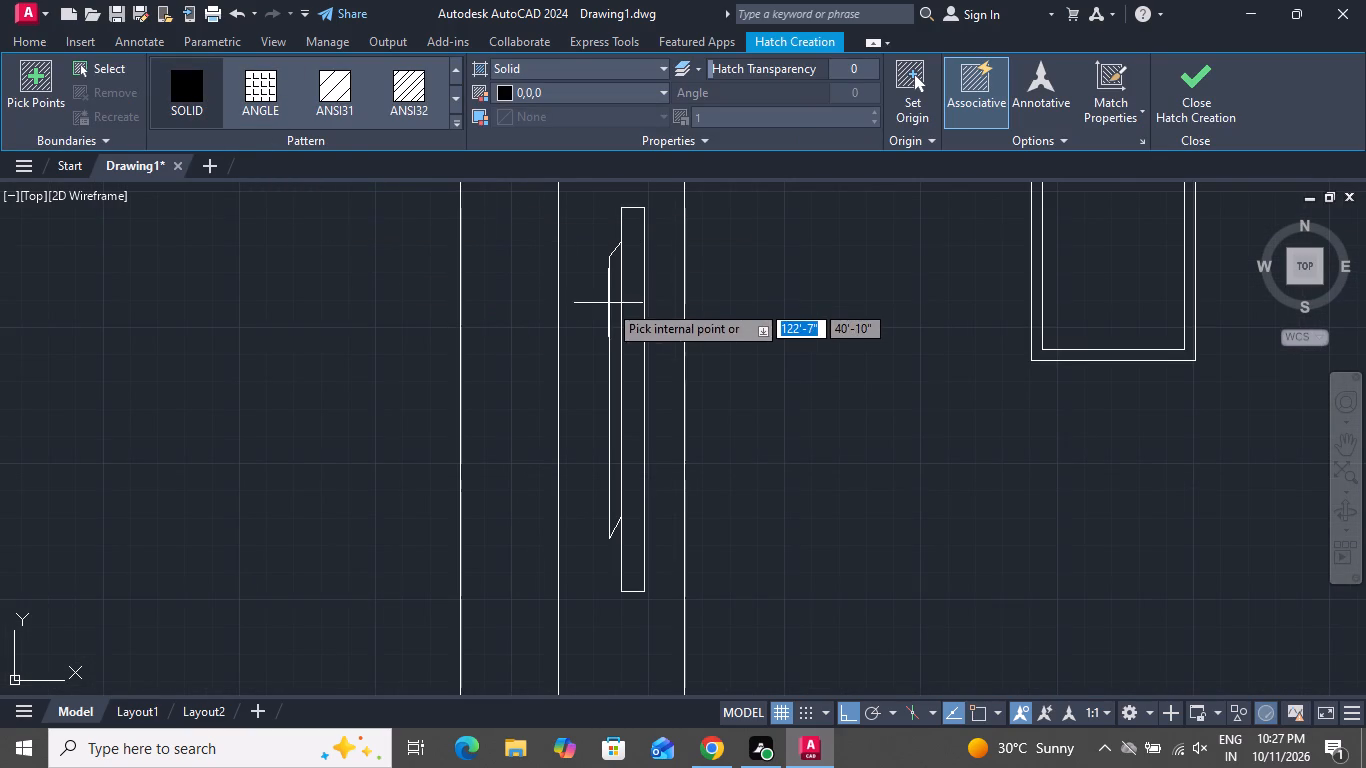
click(624, 308)
click(614, 317)
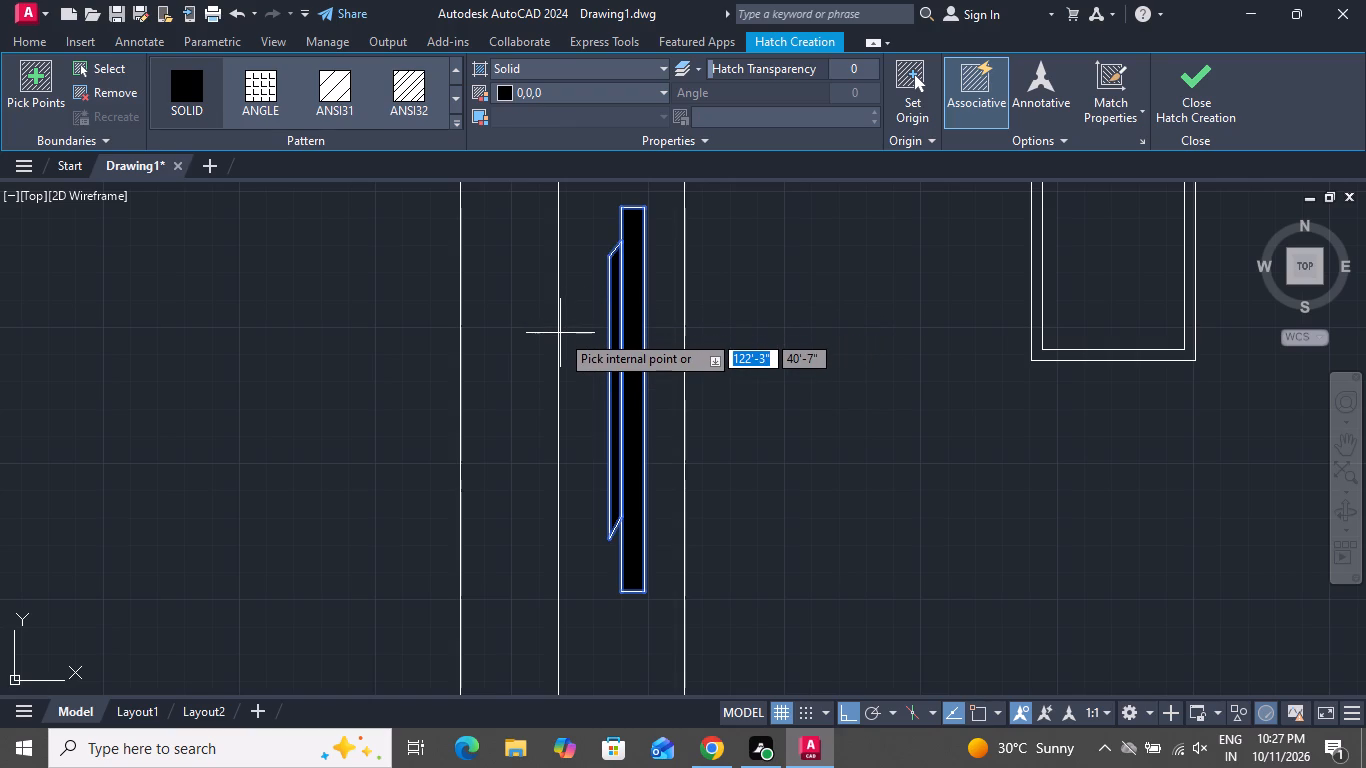
right_click(307, 304)
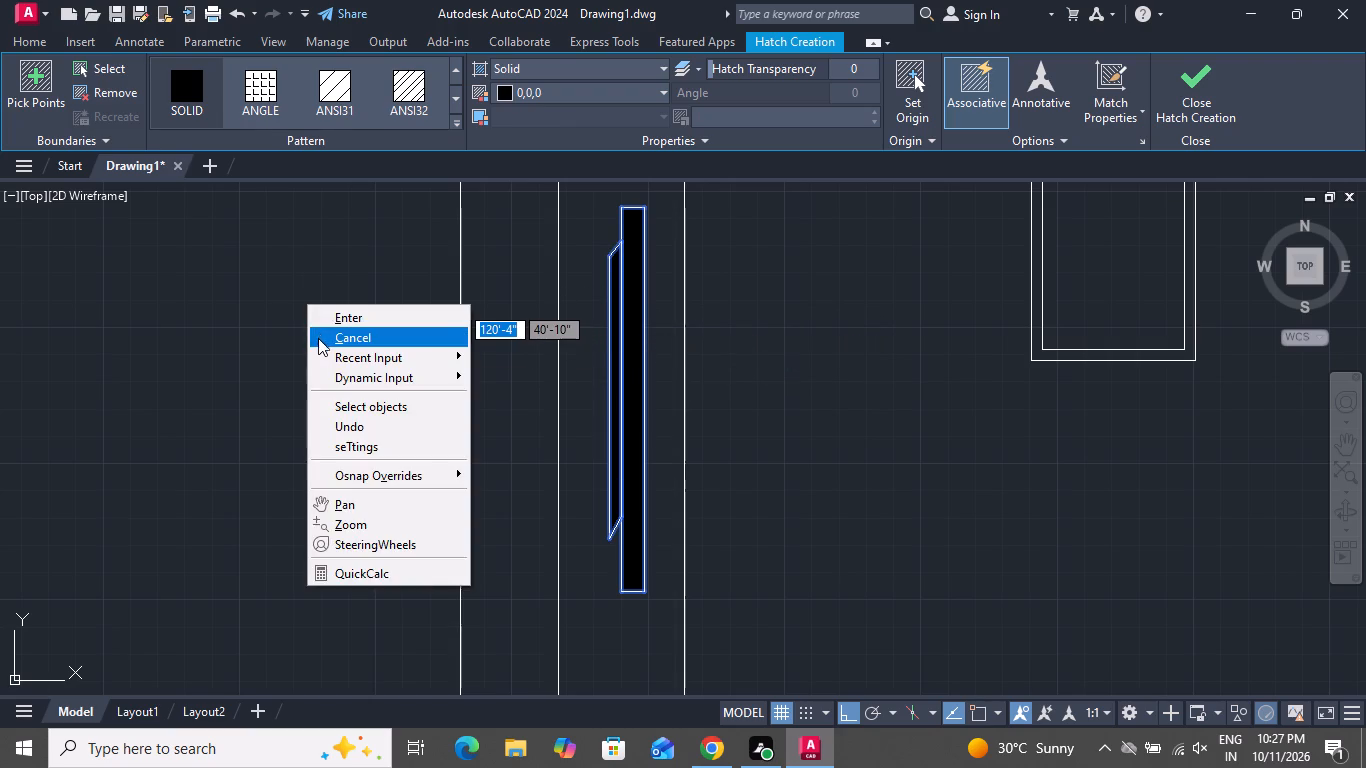
click(318, 339)
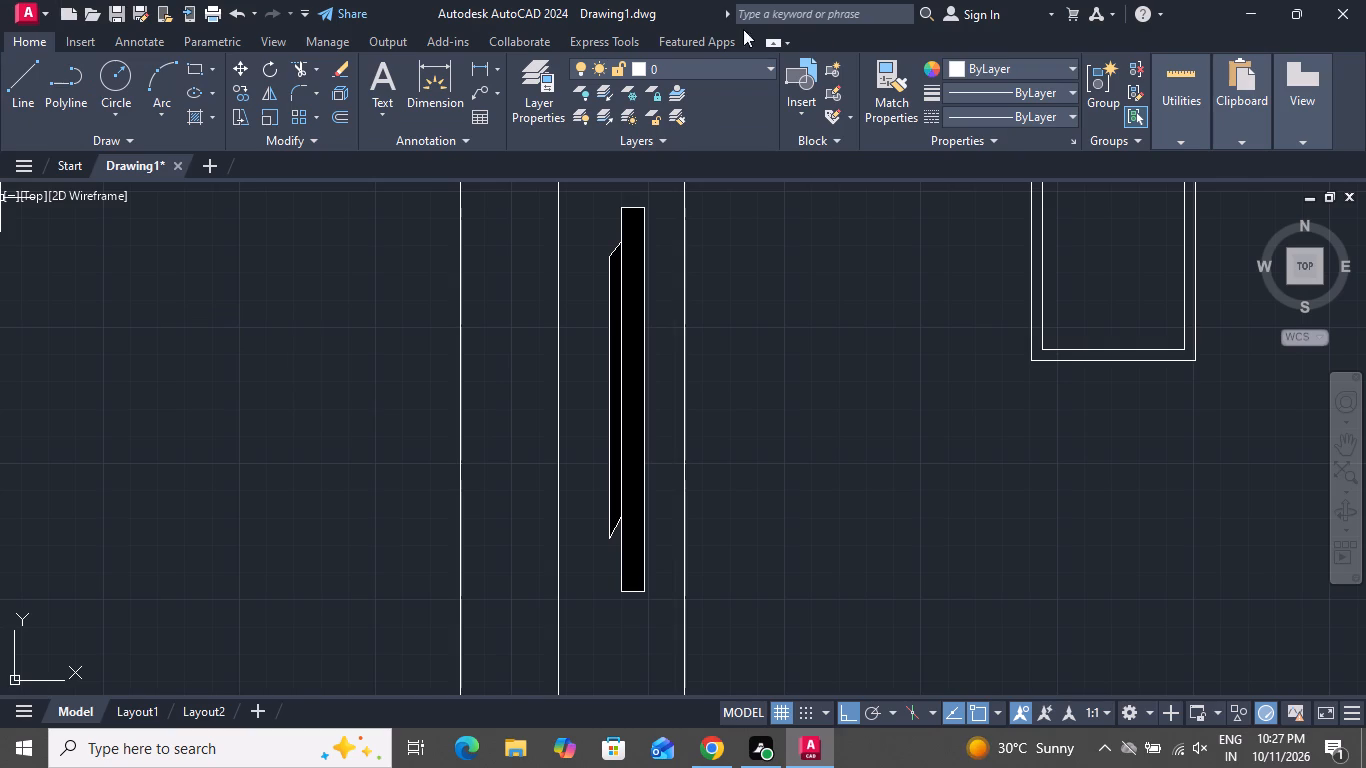
Draw a speaker-like circle about 3" in radius inside the TV unit, just south of the television.
click(114, 63)
scroll(645, 470, up, 1)
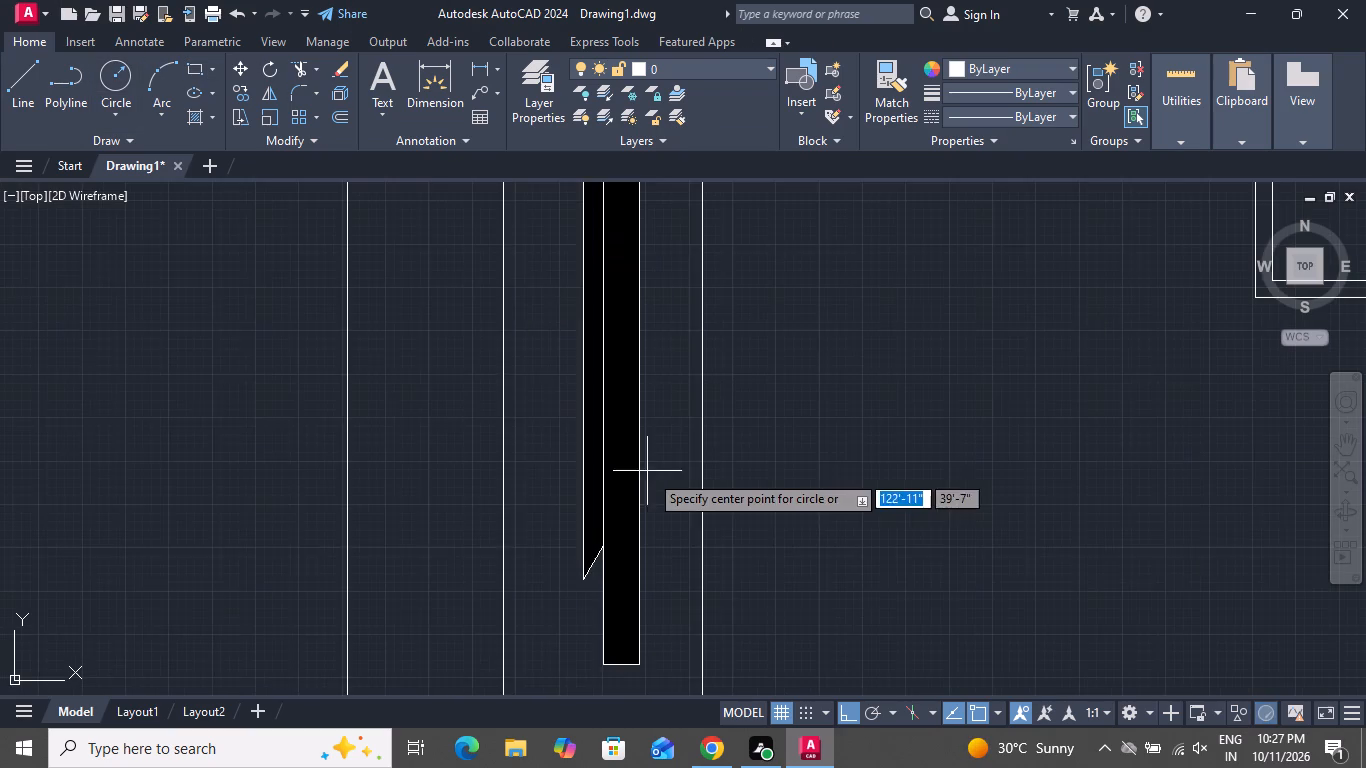
scroll(658, 486, down, 2)
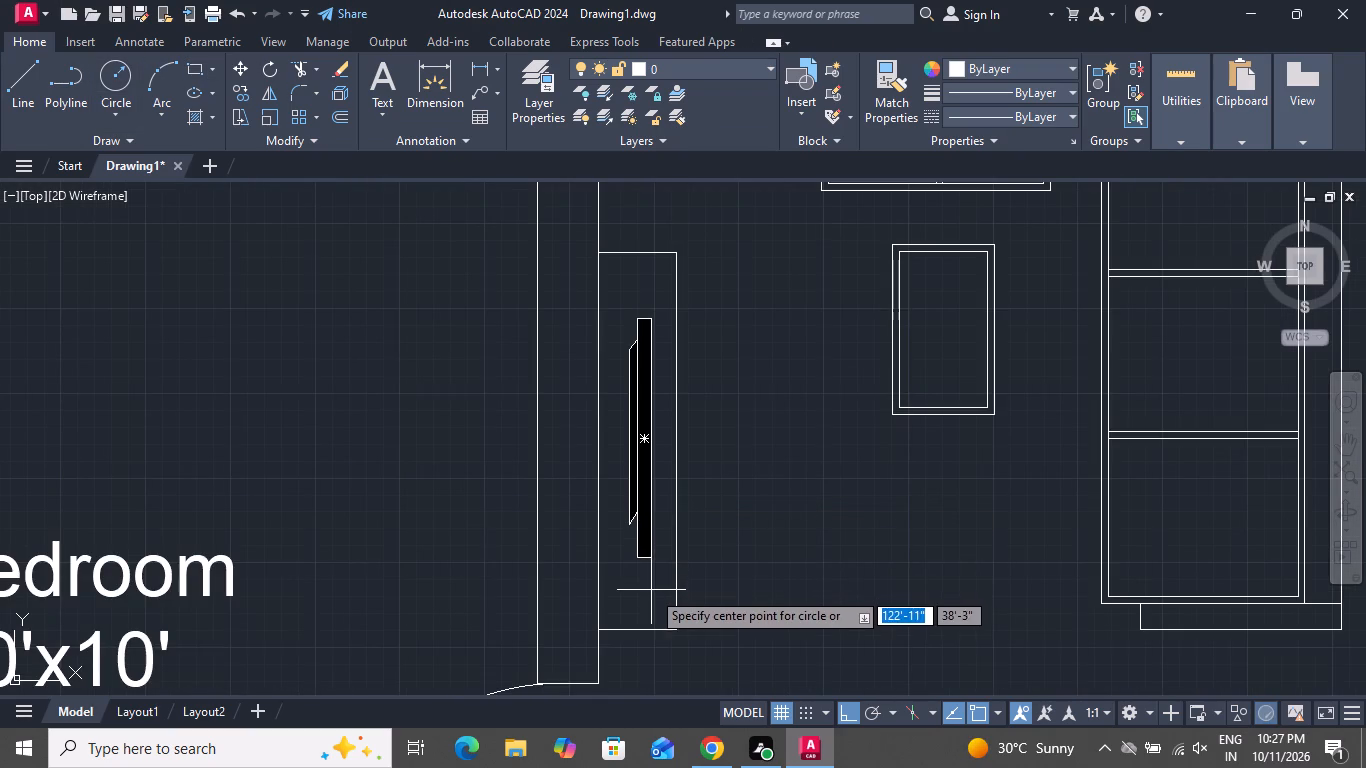
click(643, 594)
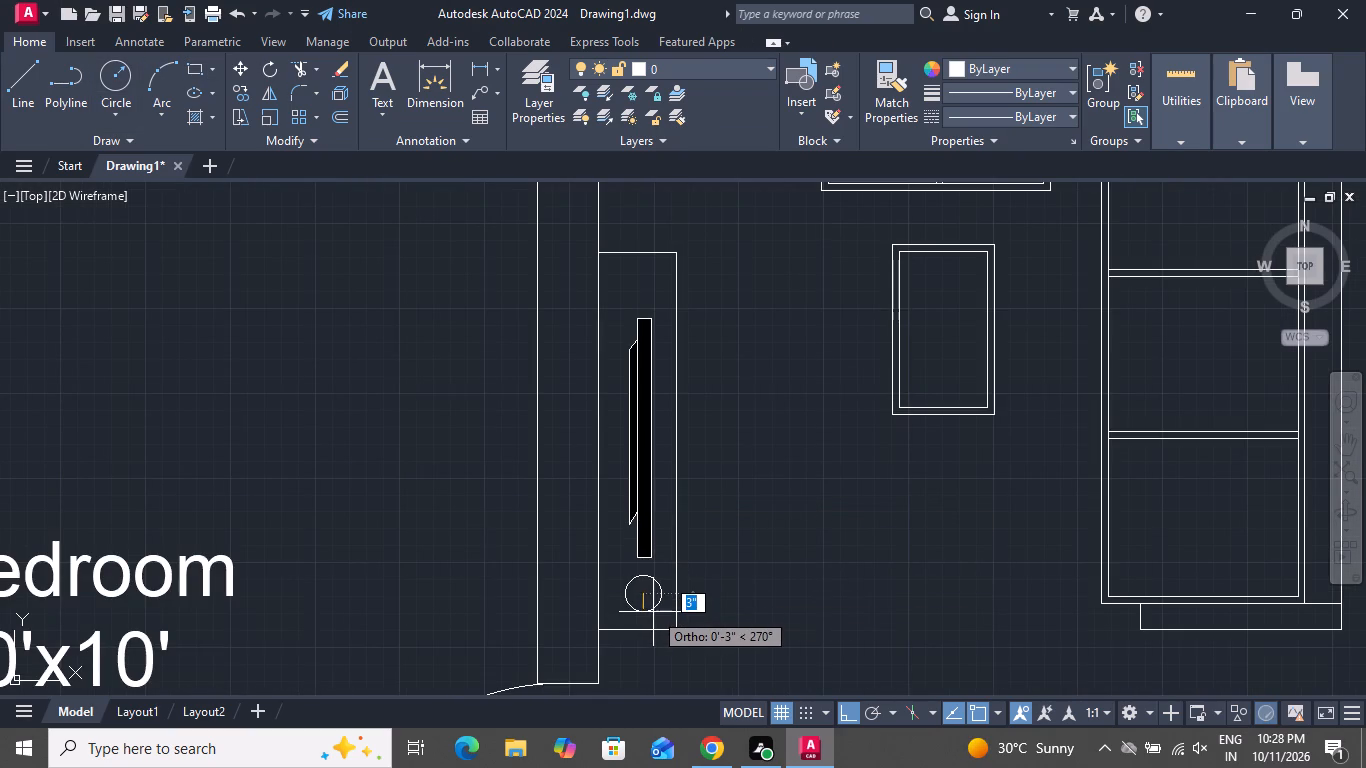
click(653, 613)
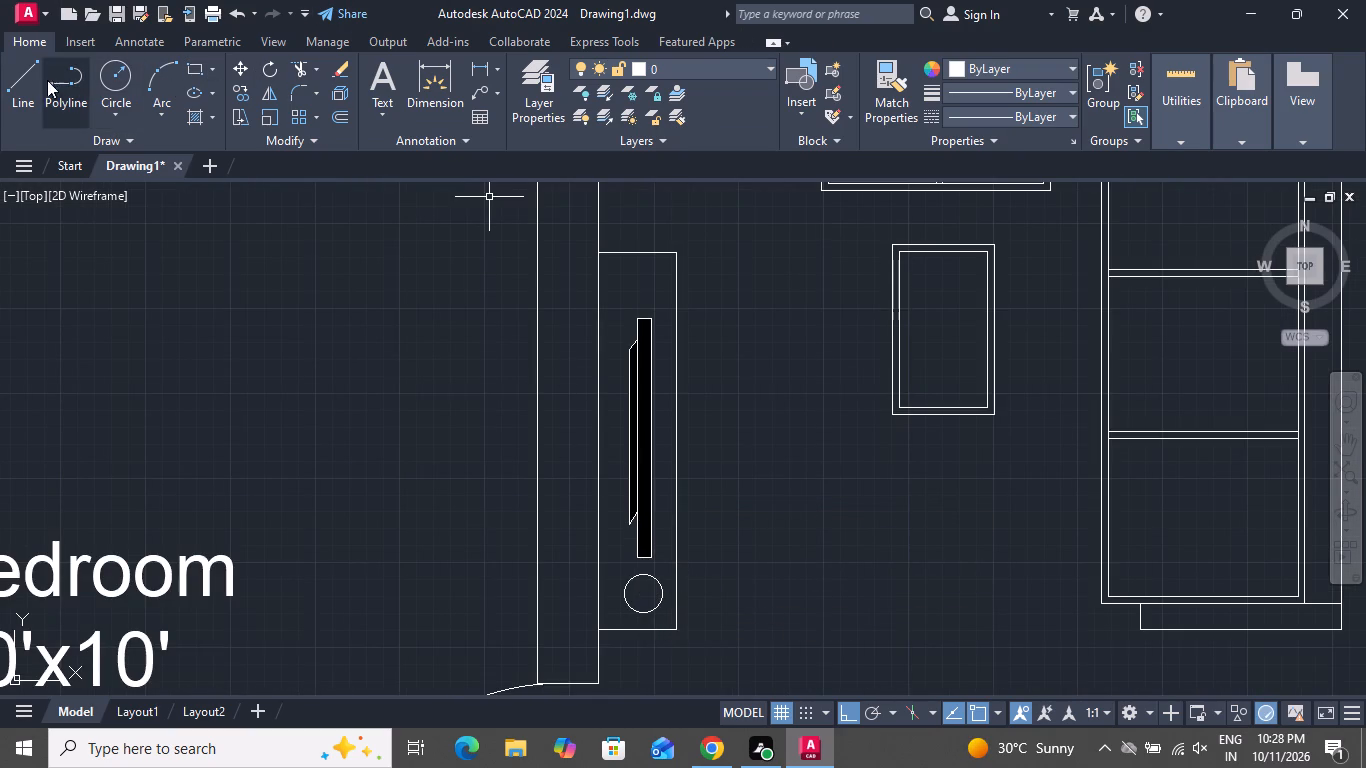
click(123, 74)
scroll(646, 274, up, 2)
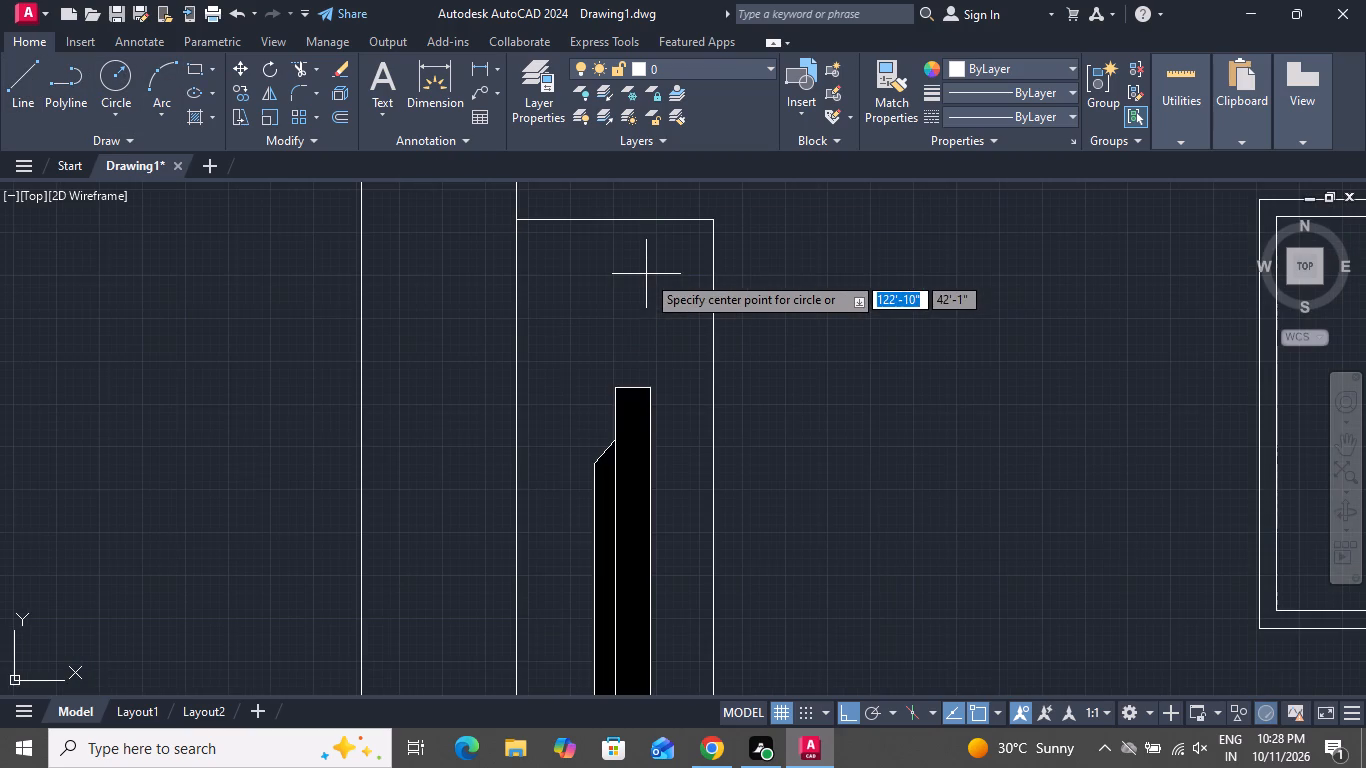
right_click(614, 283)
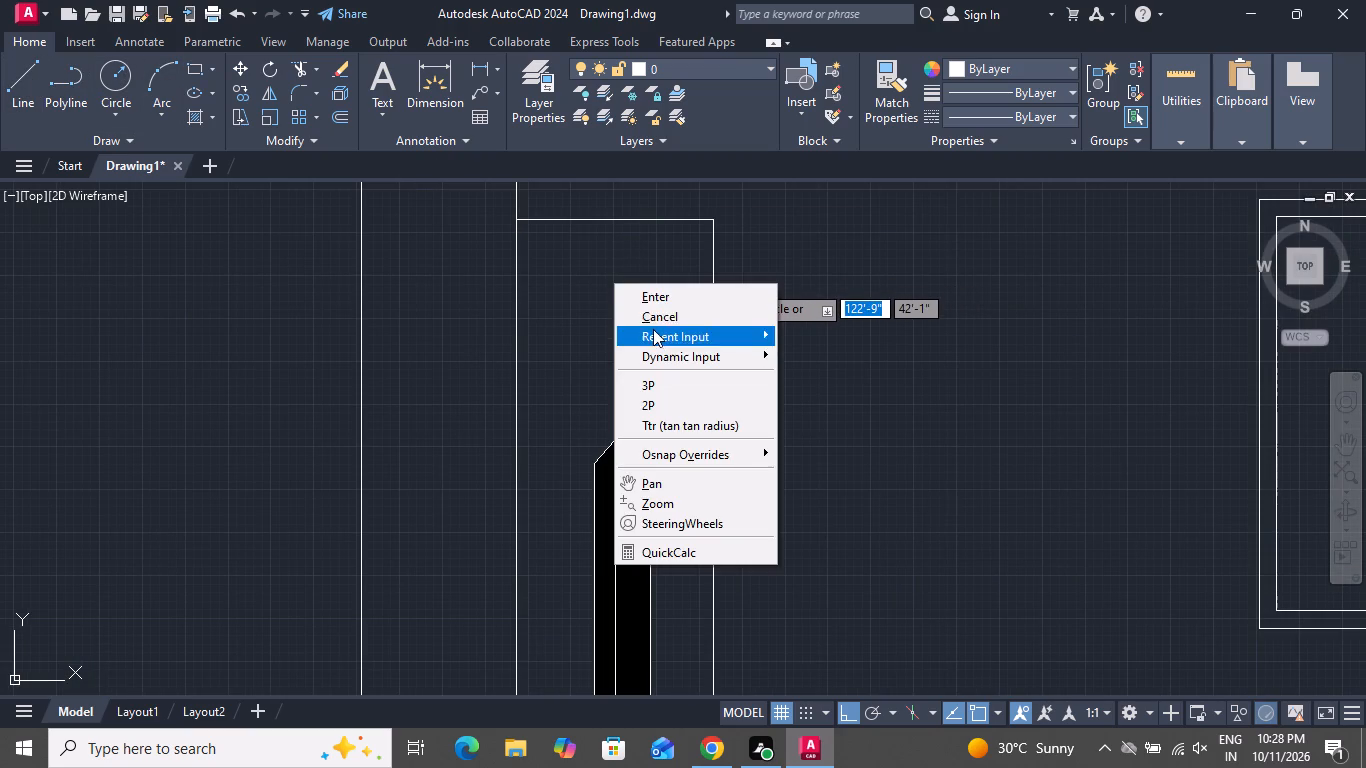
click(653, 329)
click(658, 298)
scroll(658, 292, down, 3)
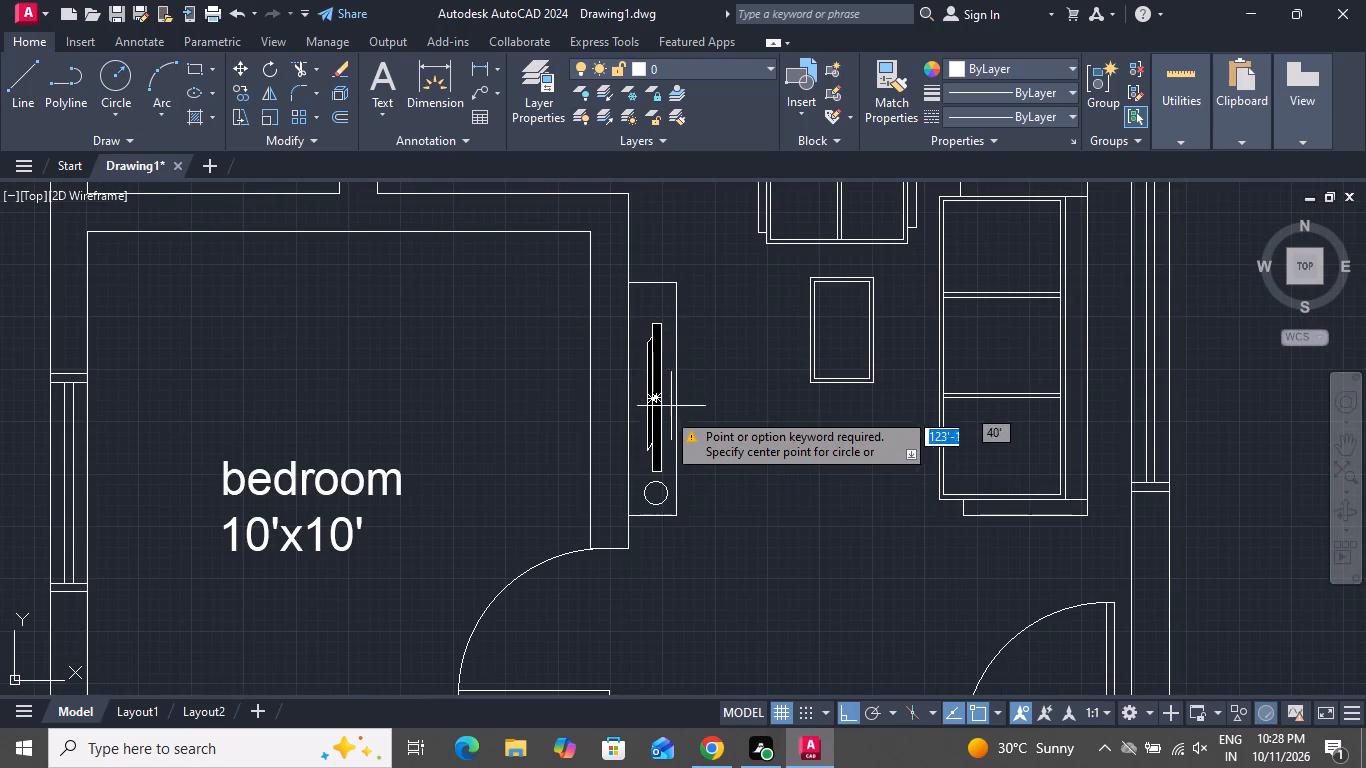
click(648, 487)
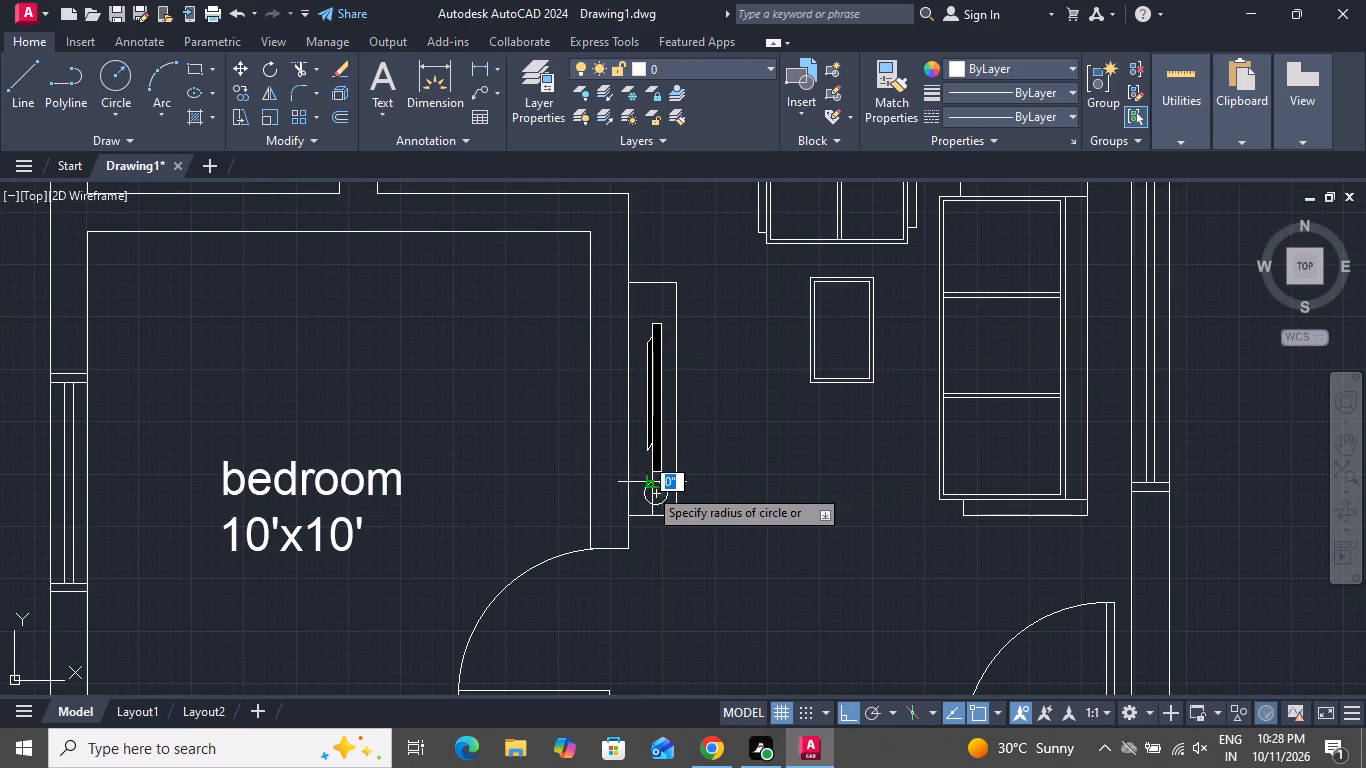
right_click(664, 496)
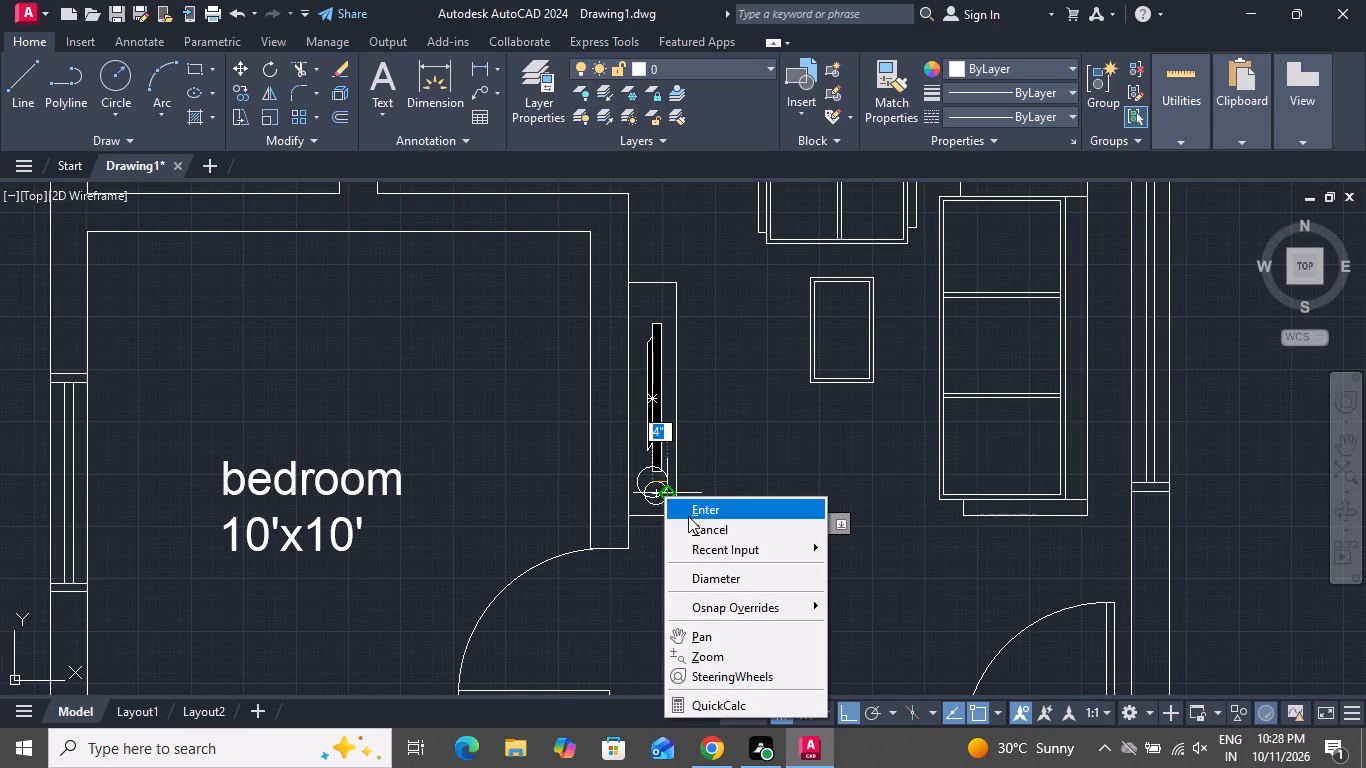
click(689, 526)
Copy the circle about 3'-10" north to the other end of the TV unit, above the television.
click(667, 487)
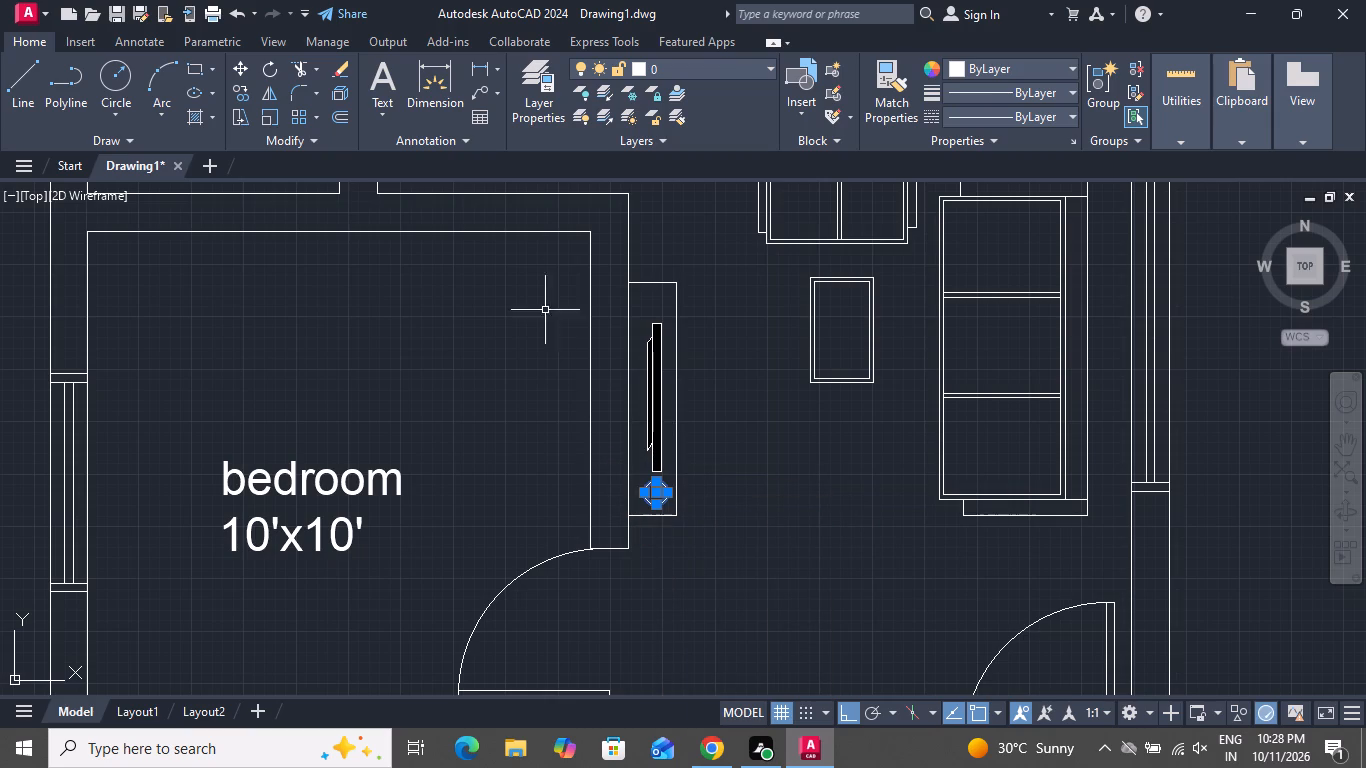
click(248, 85)
scroll(520, 380, up, 2)
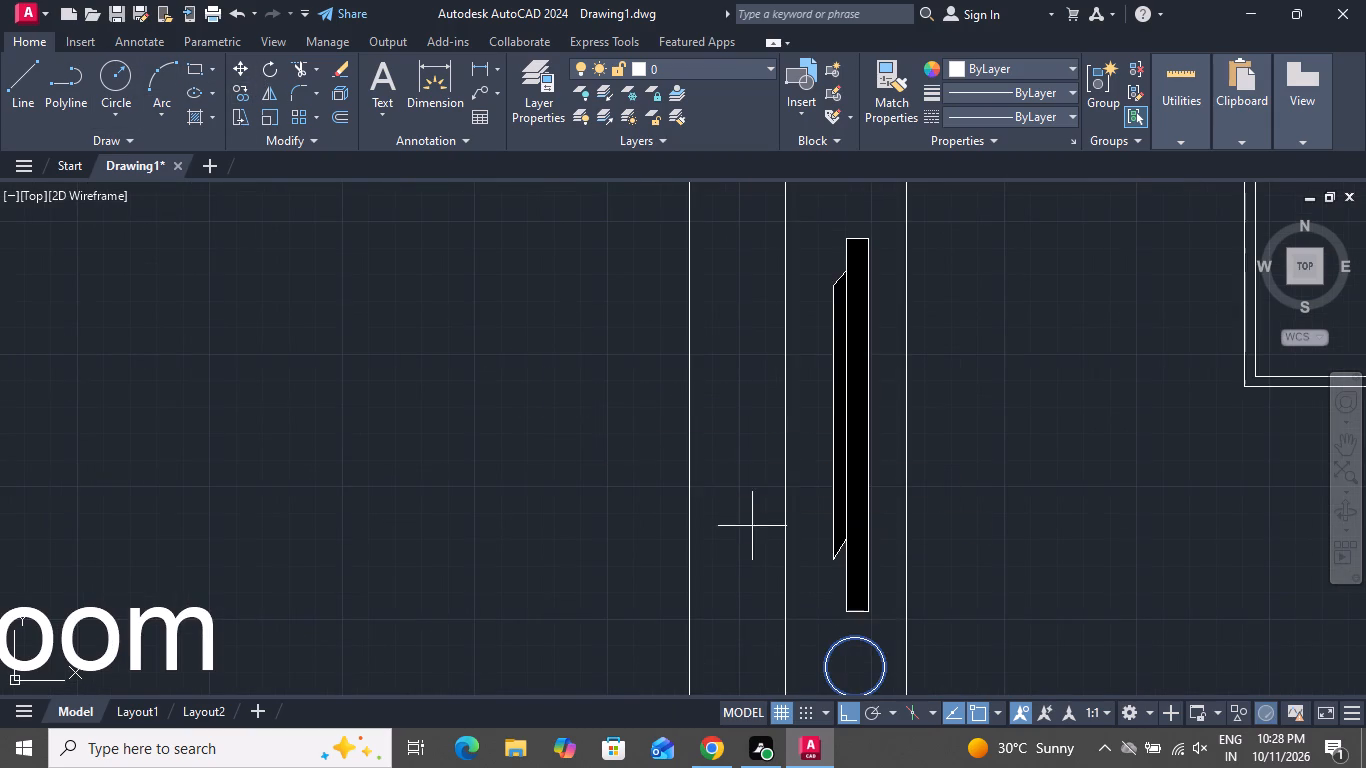
drag(856, 661, 856, 612)
scroll(837, 412, down, 1)
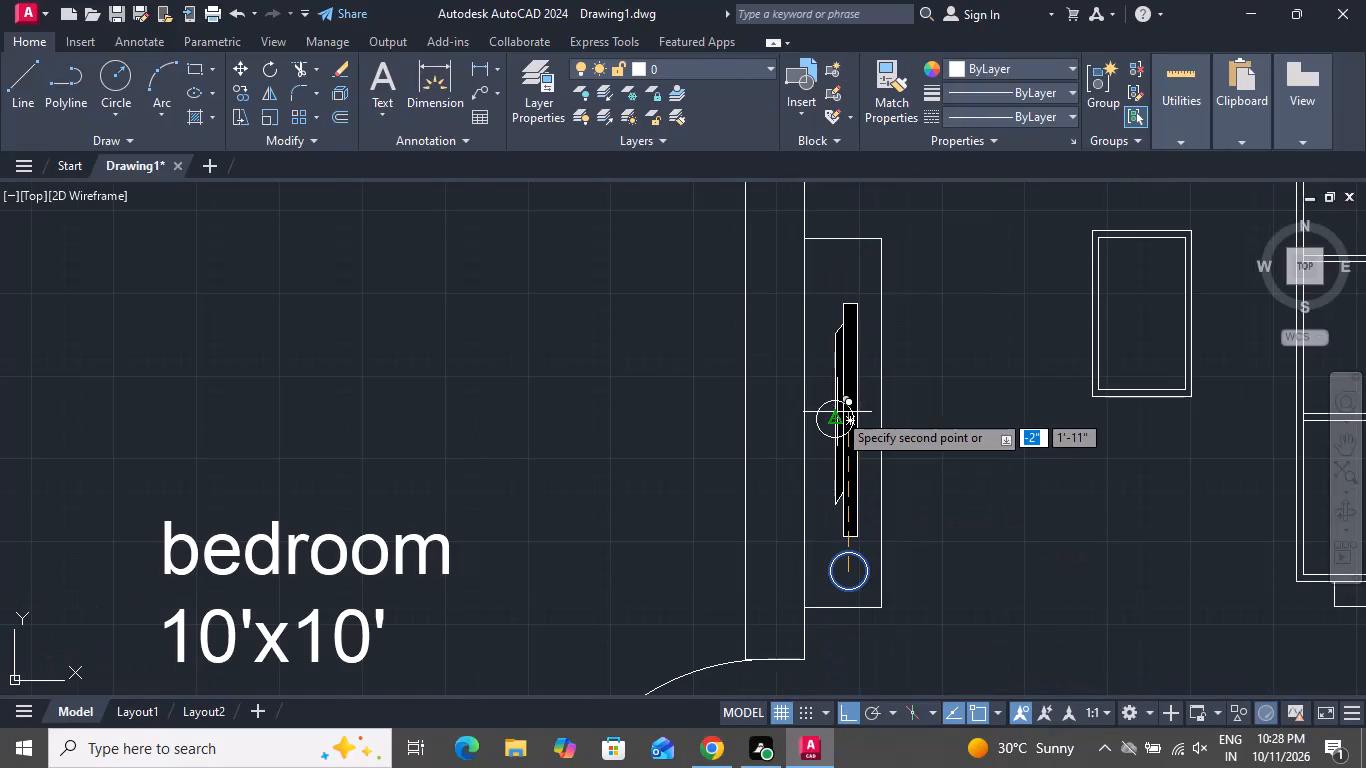
click(844, 265)
right_click(645, 382)
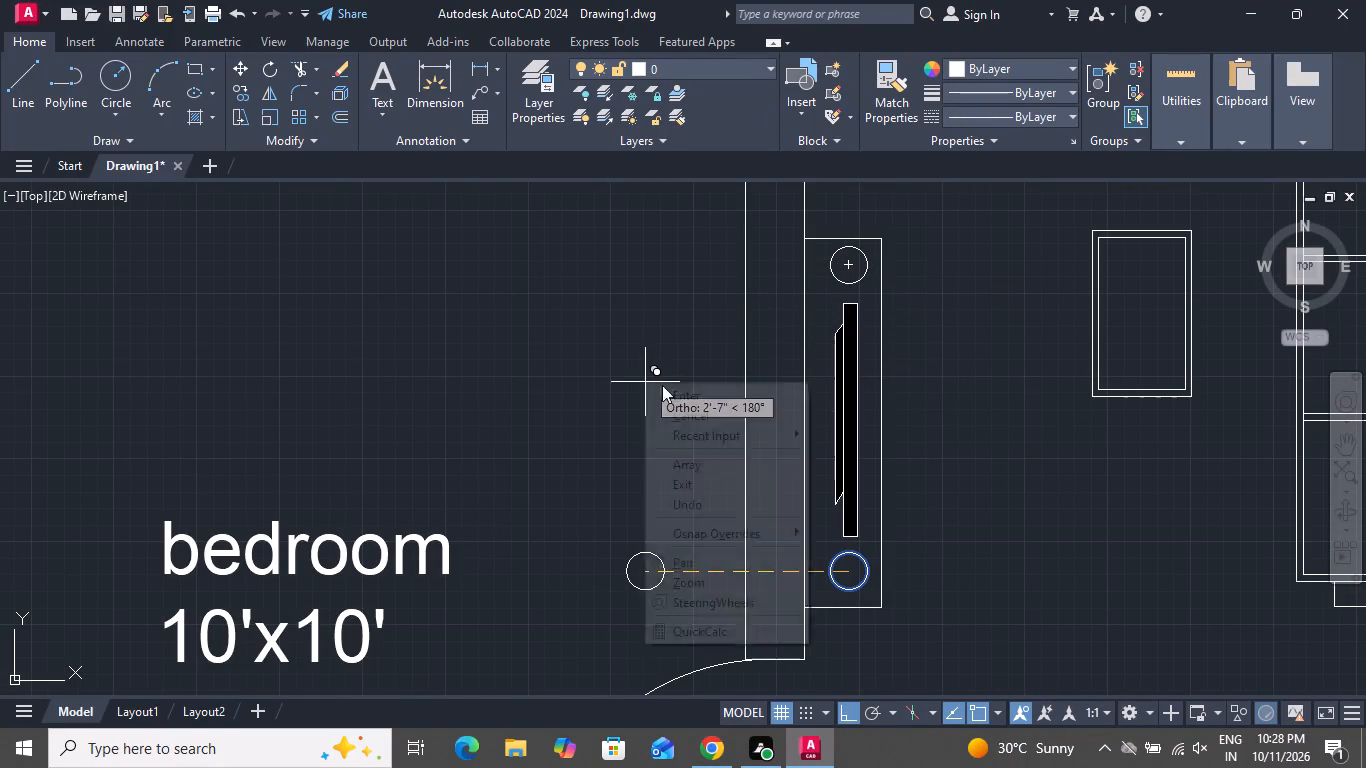
click(692, 397)
scroll(625, 430, down, 2)
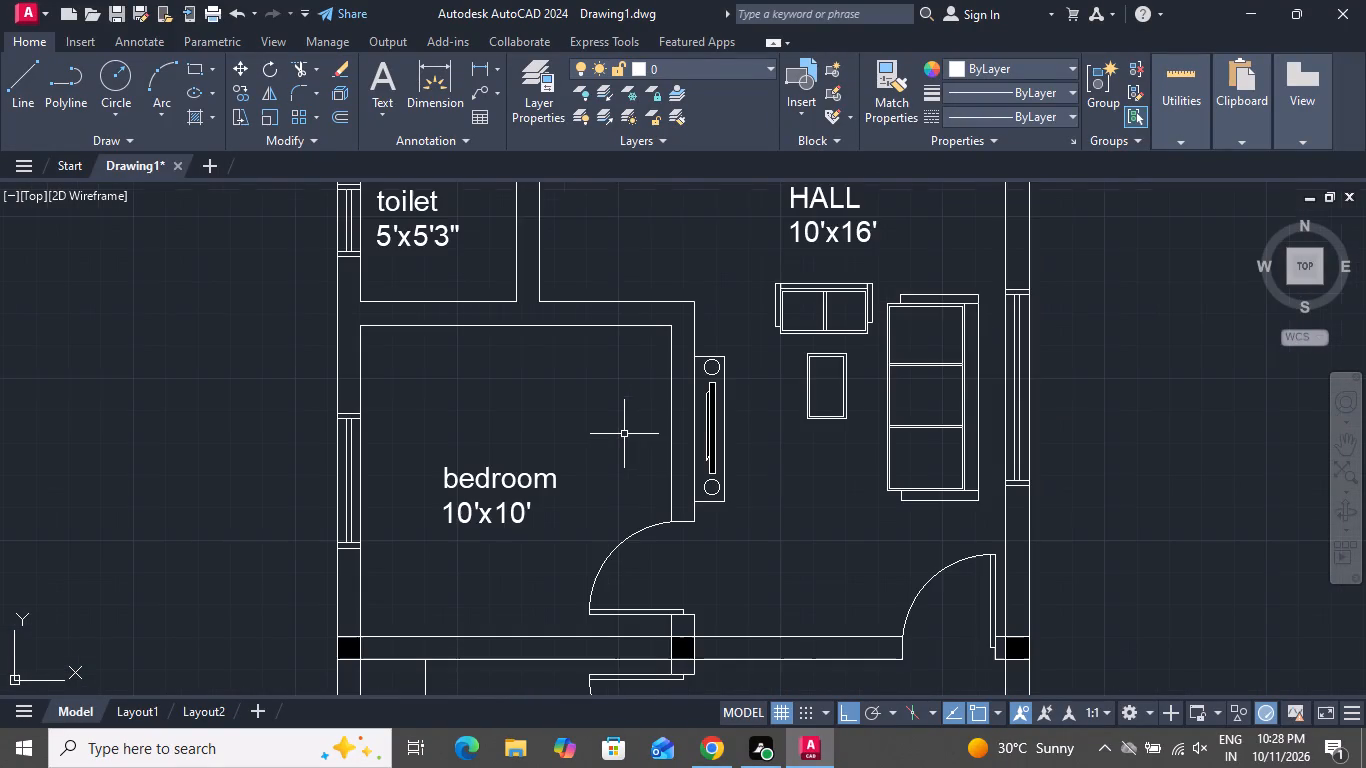
scroll(658, 430, down, 1)
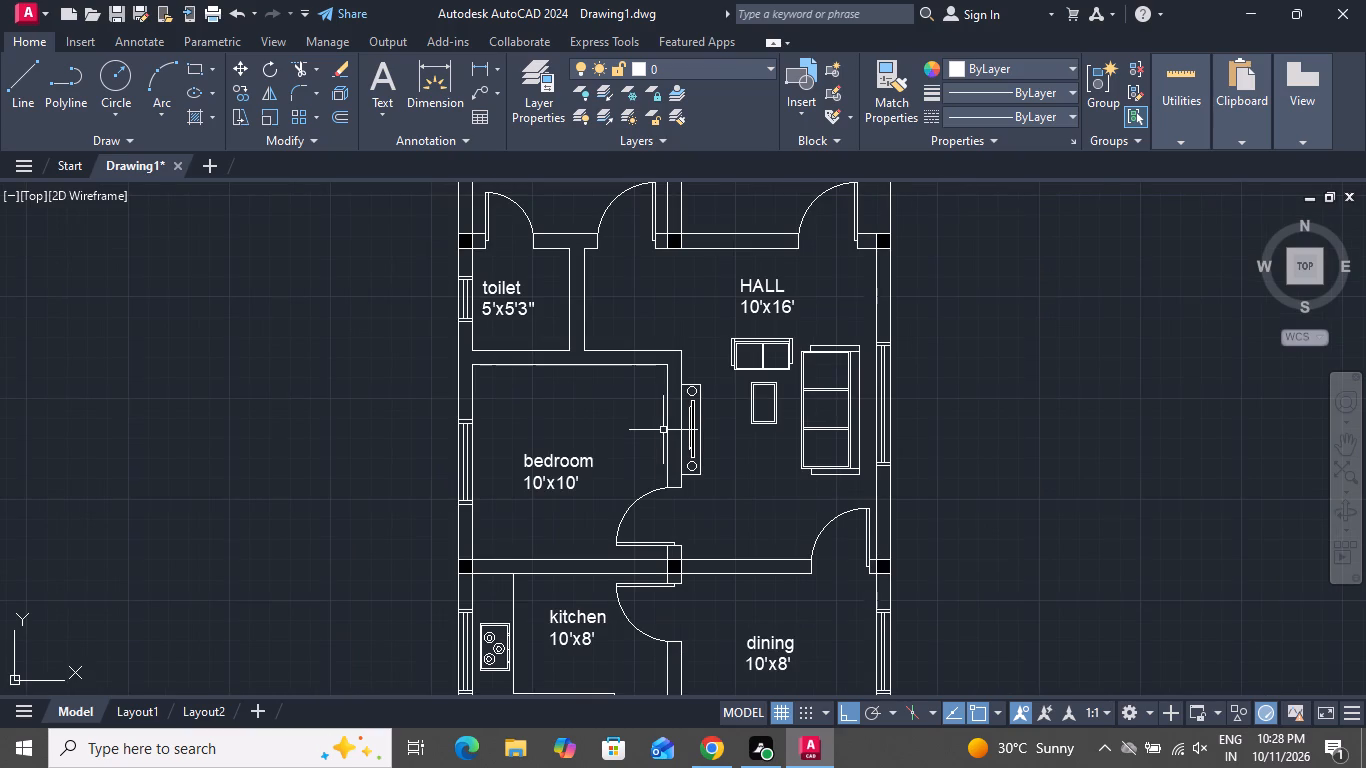
Move the toilet room's text label about 1'-5" east and 1'-3" north, with Ortho turned off for the placement.
scroll(667, 430, down, 2)
scroll(702, 305, up, 2)
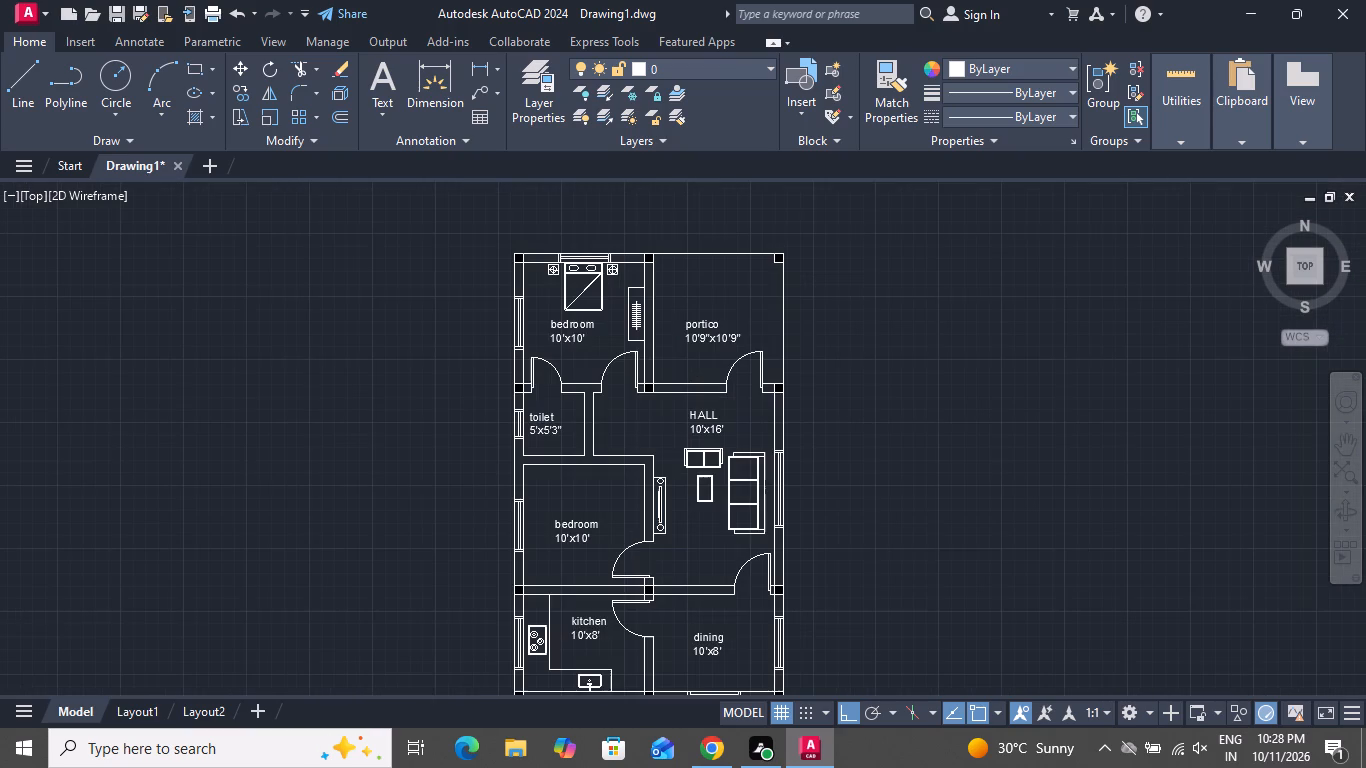
scroll(702, 305, down, 1)
scroll(560, 409, up, 2)
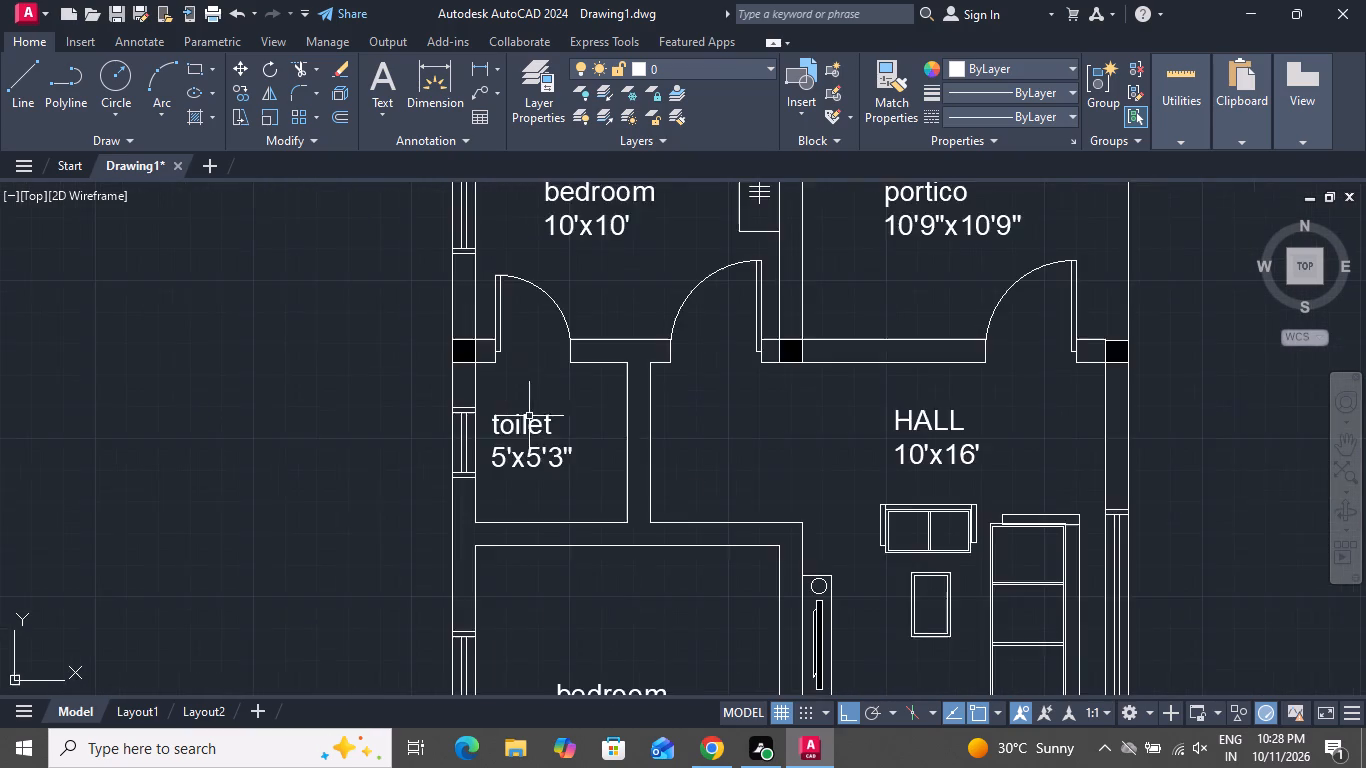
scroll(511, 441, up, 2)
click(625, 371)
click(556, 424)
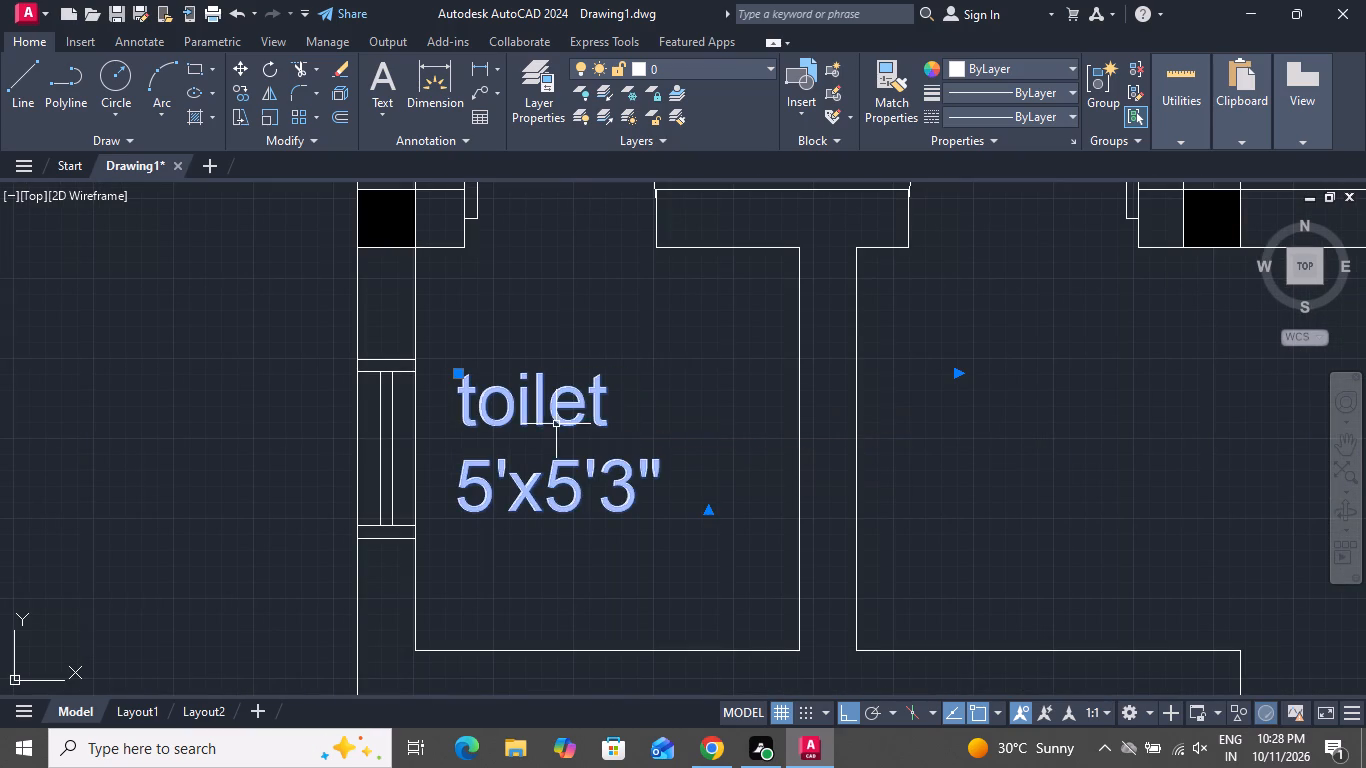
click(236, 66)
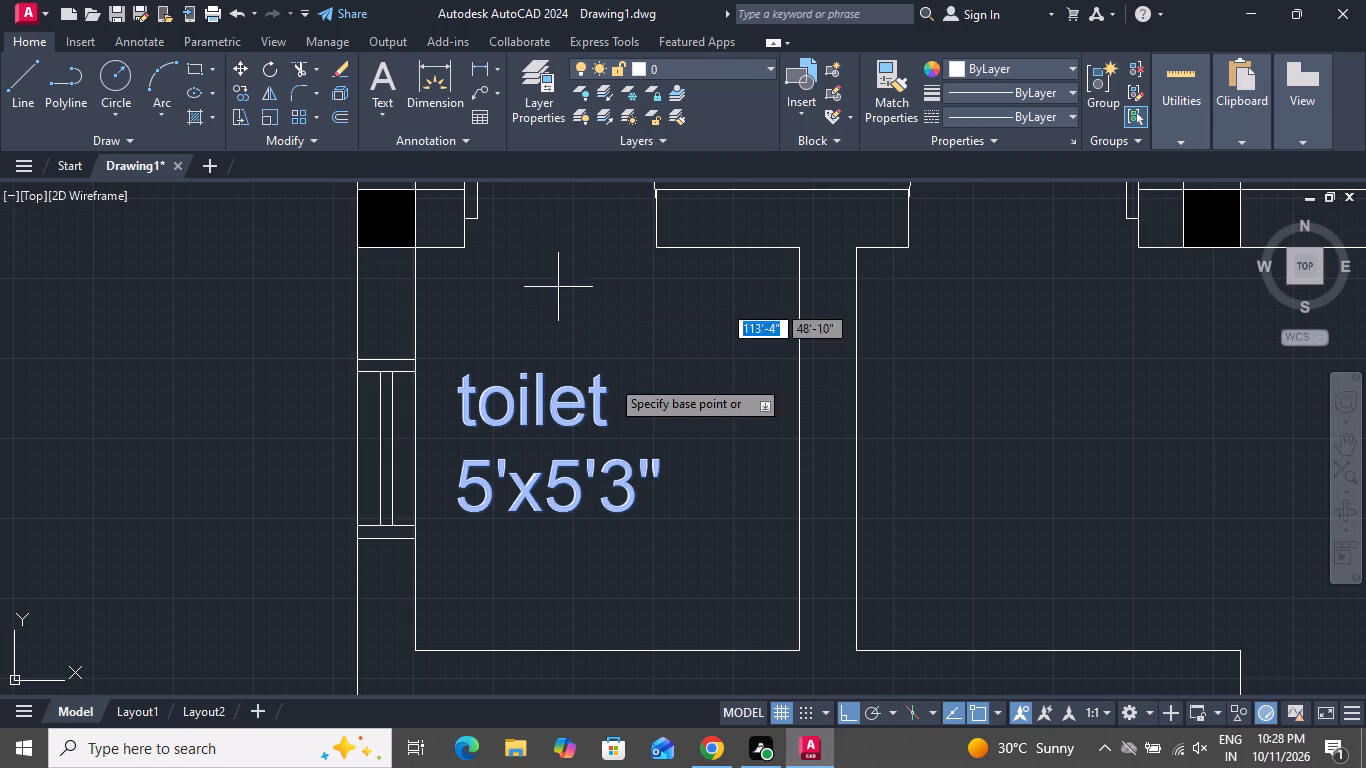
click(603, 431)
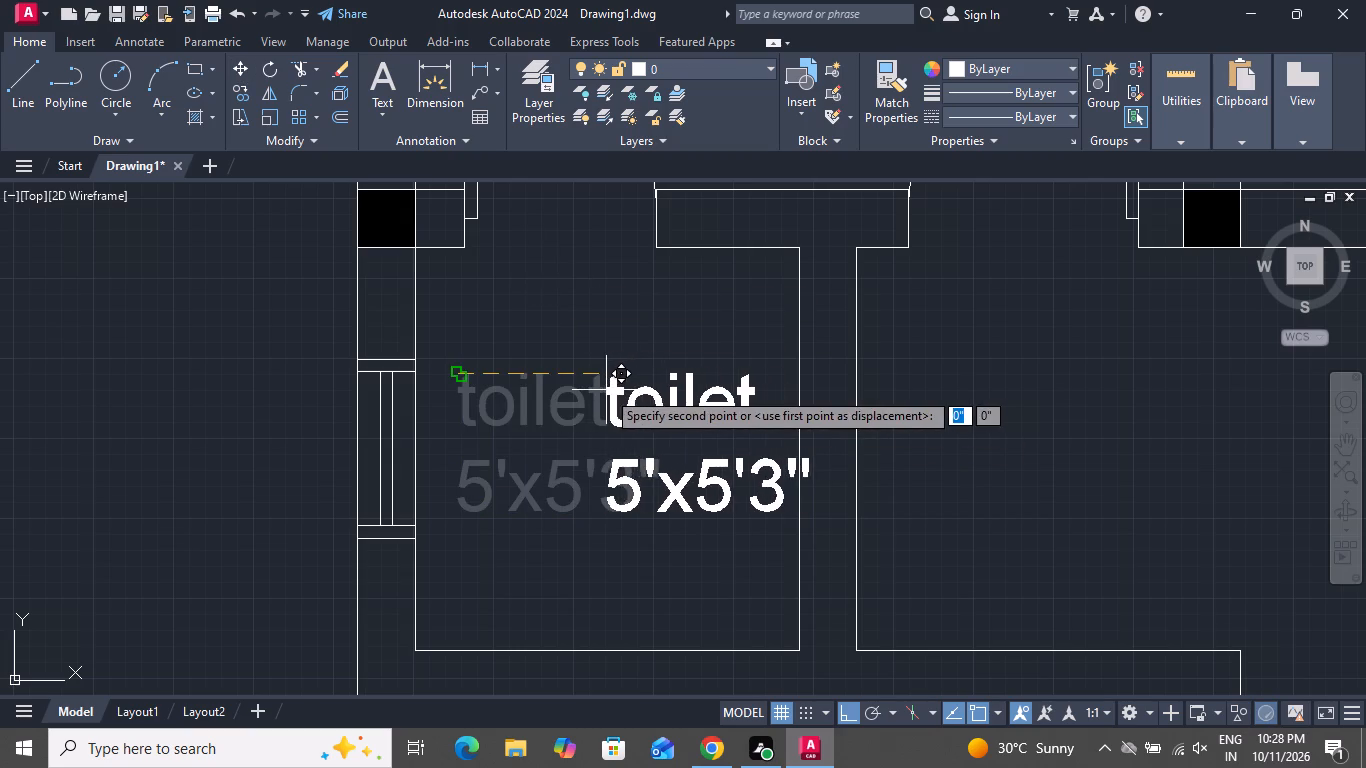
click(852, 701)
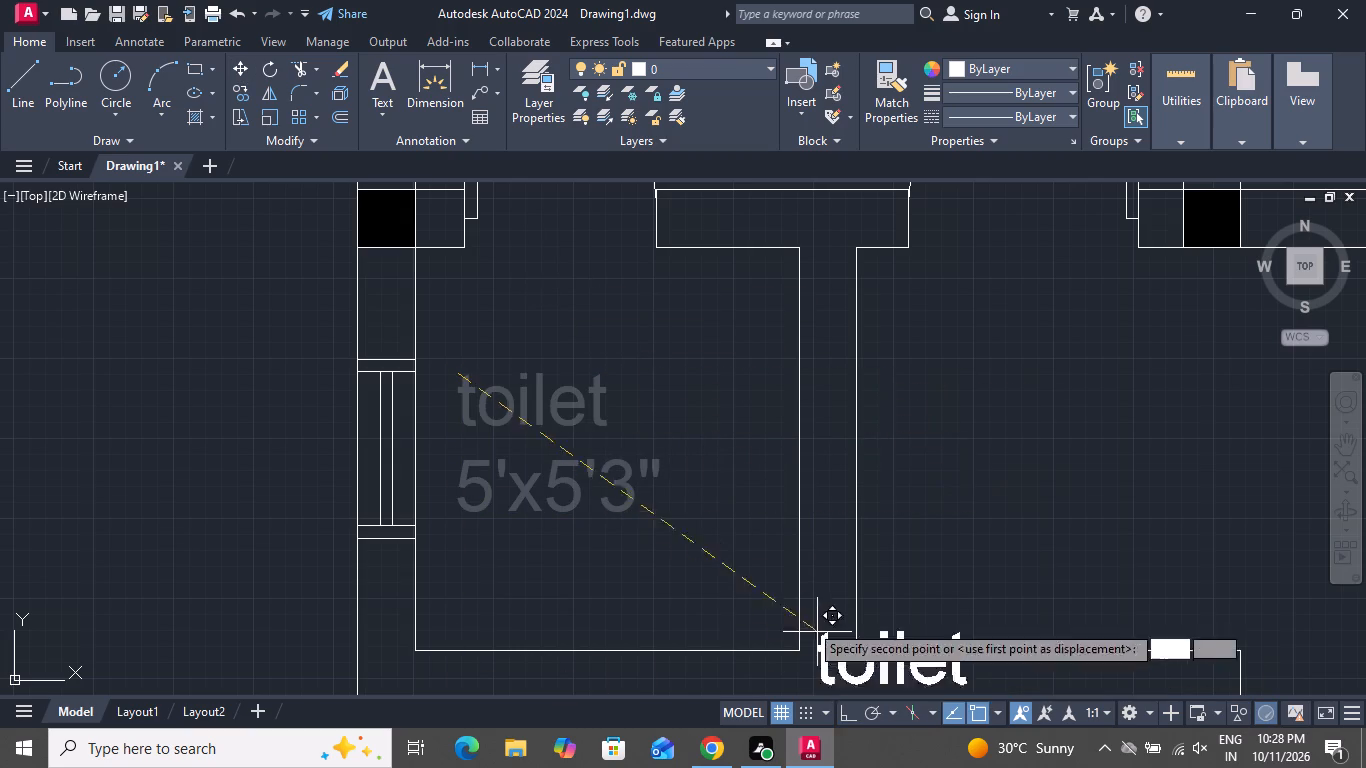
click(566, 277)
Insert the Toilet - Imperial block from the architectural tool palette in the empty space west of the toilet room, and close the palette.
scroll(554, 384, down, 4)
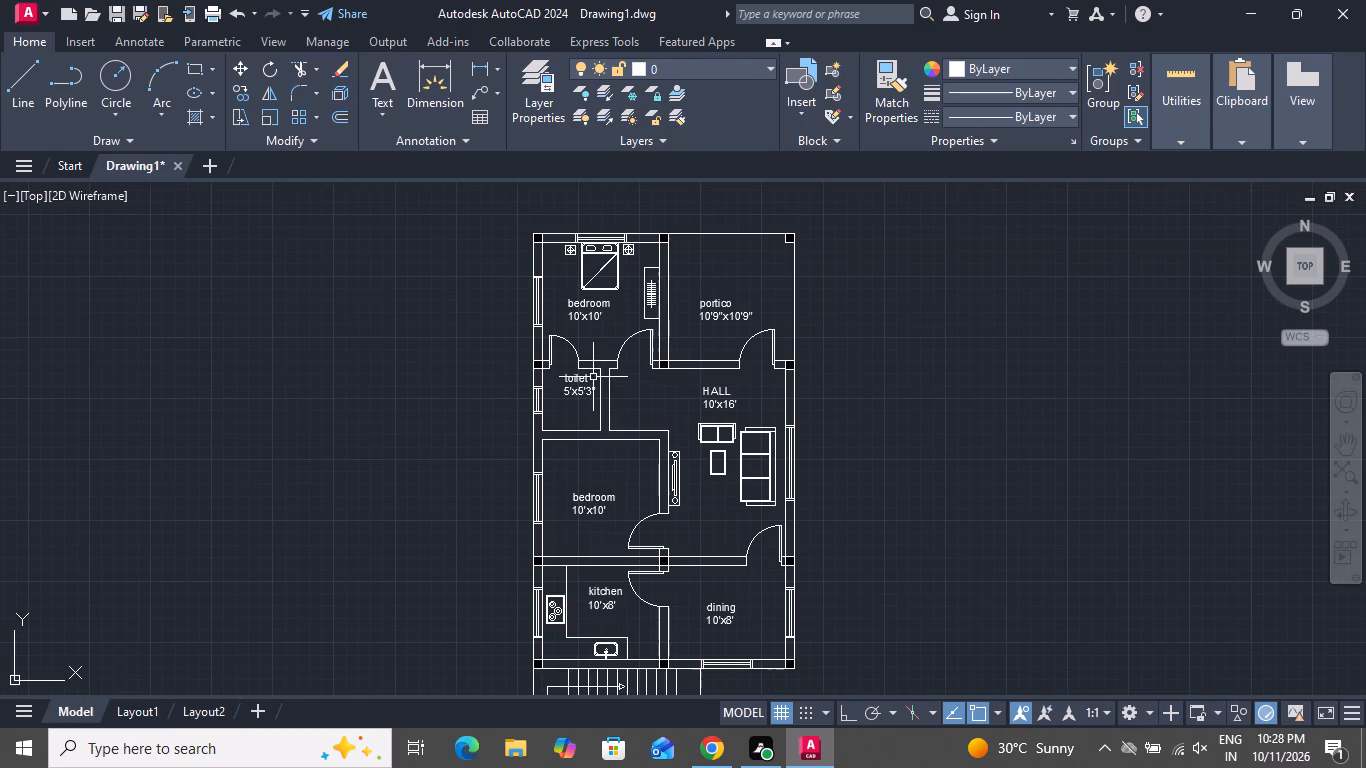
text(tp)
key(space)
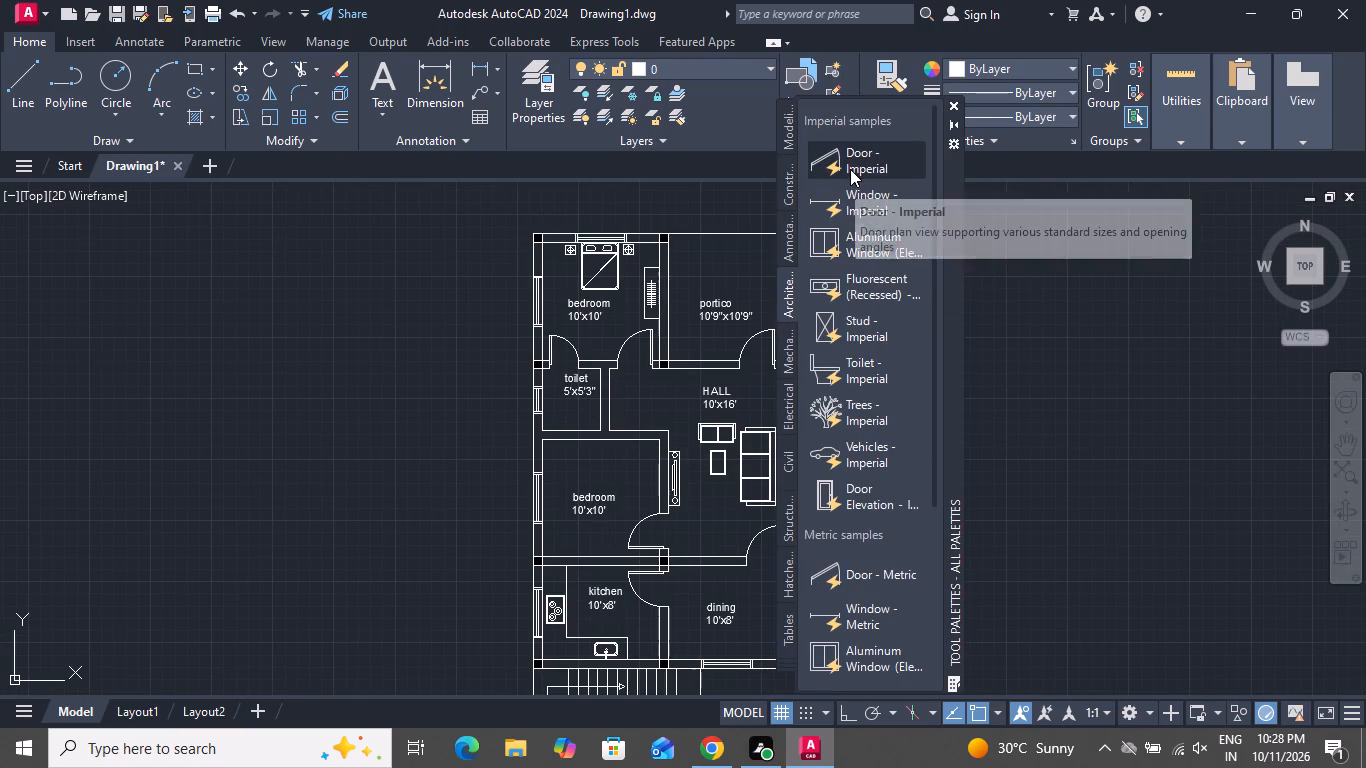
drag(838, 380, 460, 425)
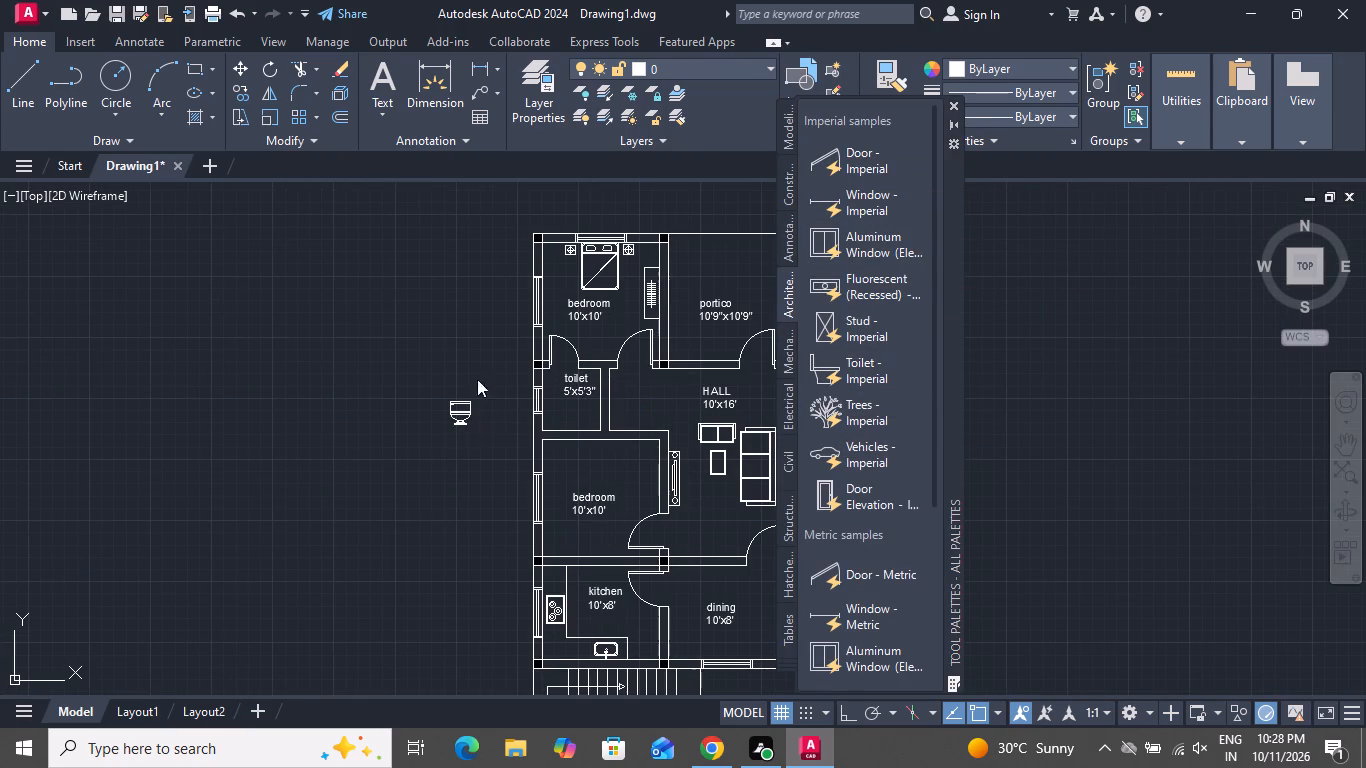
click(951, 102)
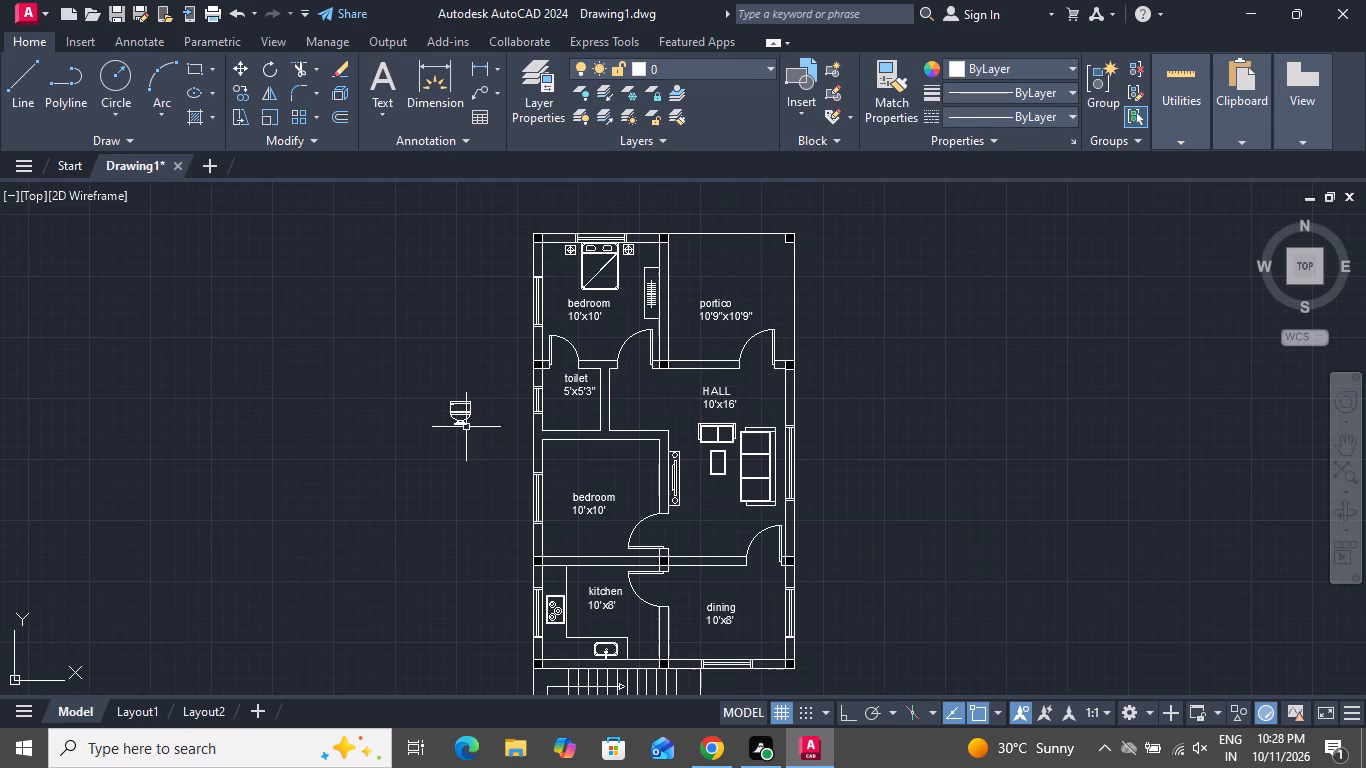
Switch the inserted toilet block from its front elevation to its plan view.
scroll(463, 429, up, 3)
click(467, 405)
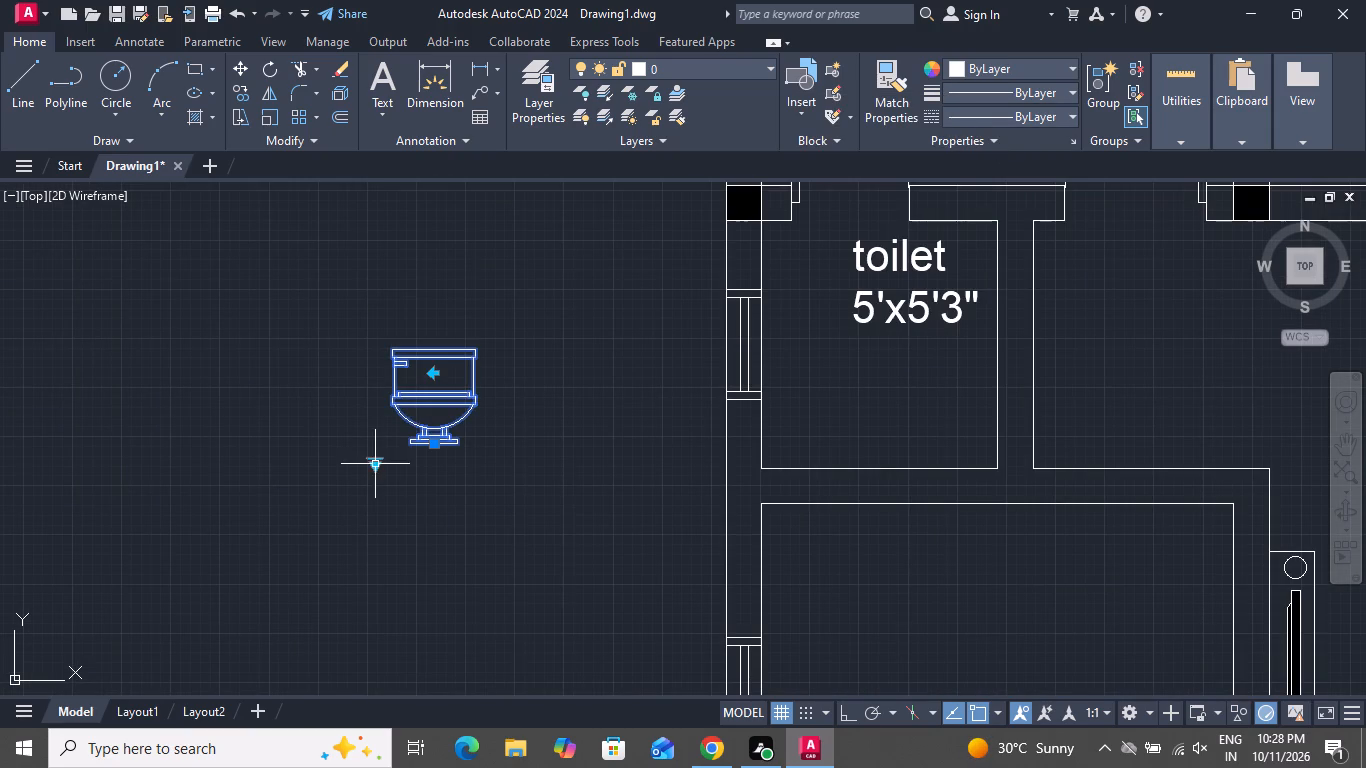
click(379, 462)
click(443, 561)
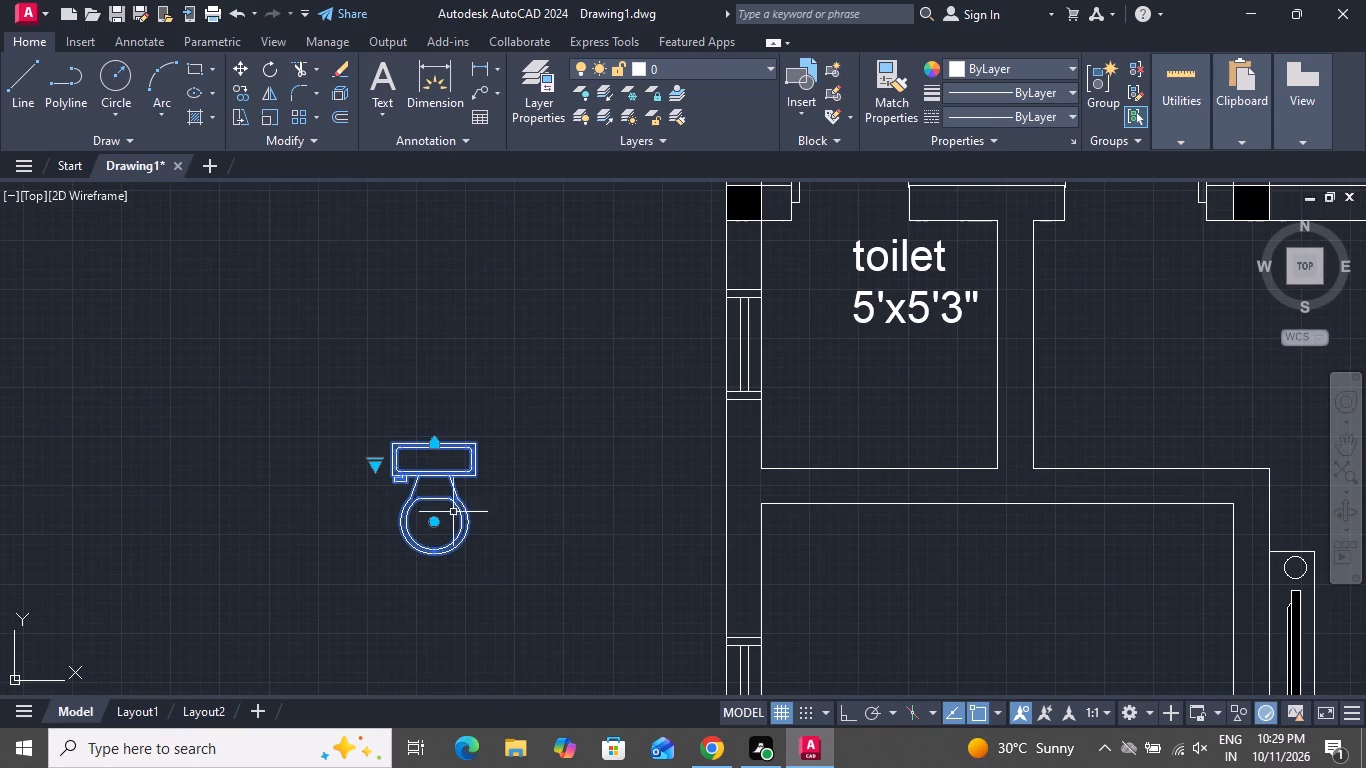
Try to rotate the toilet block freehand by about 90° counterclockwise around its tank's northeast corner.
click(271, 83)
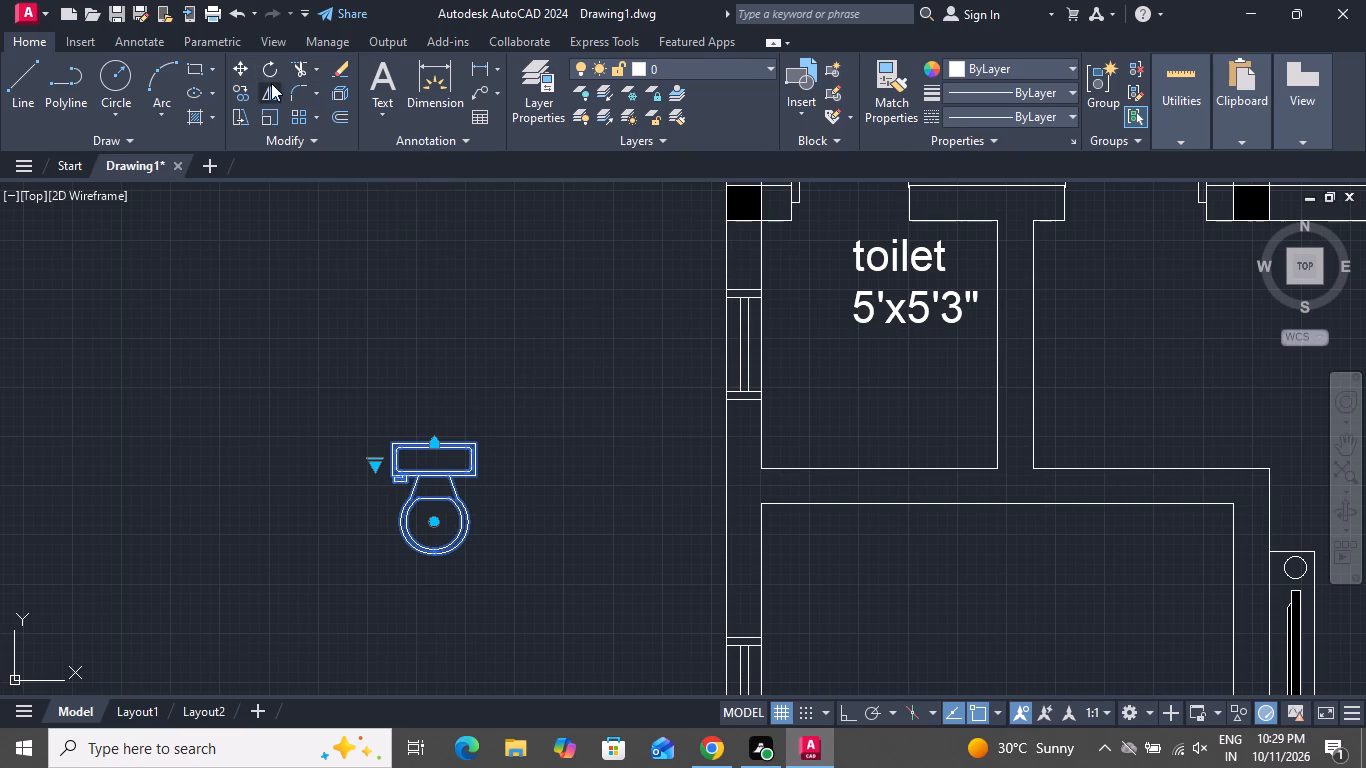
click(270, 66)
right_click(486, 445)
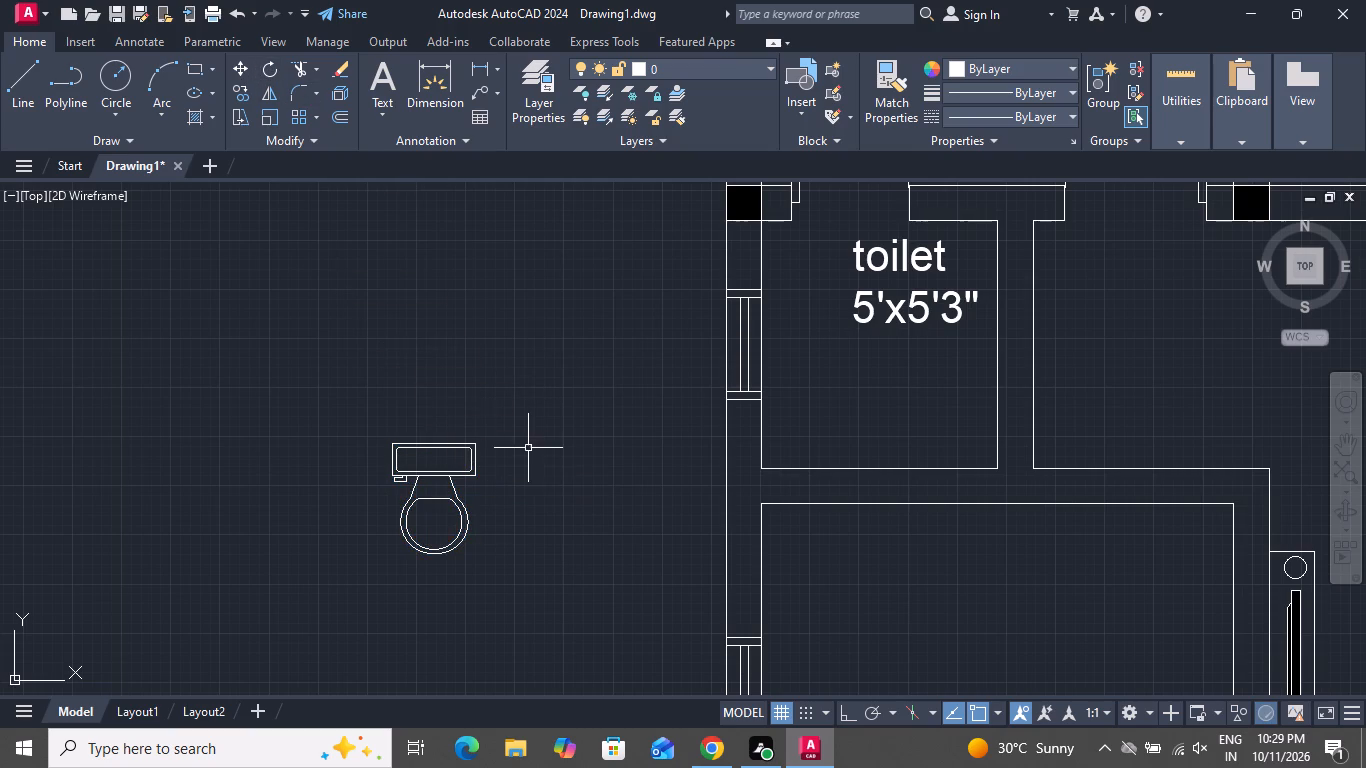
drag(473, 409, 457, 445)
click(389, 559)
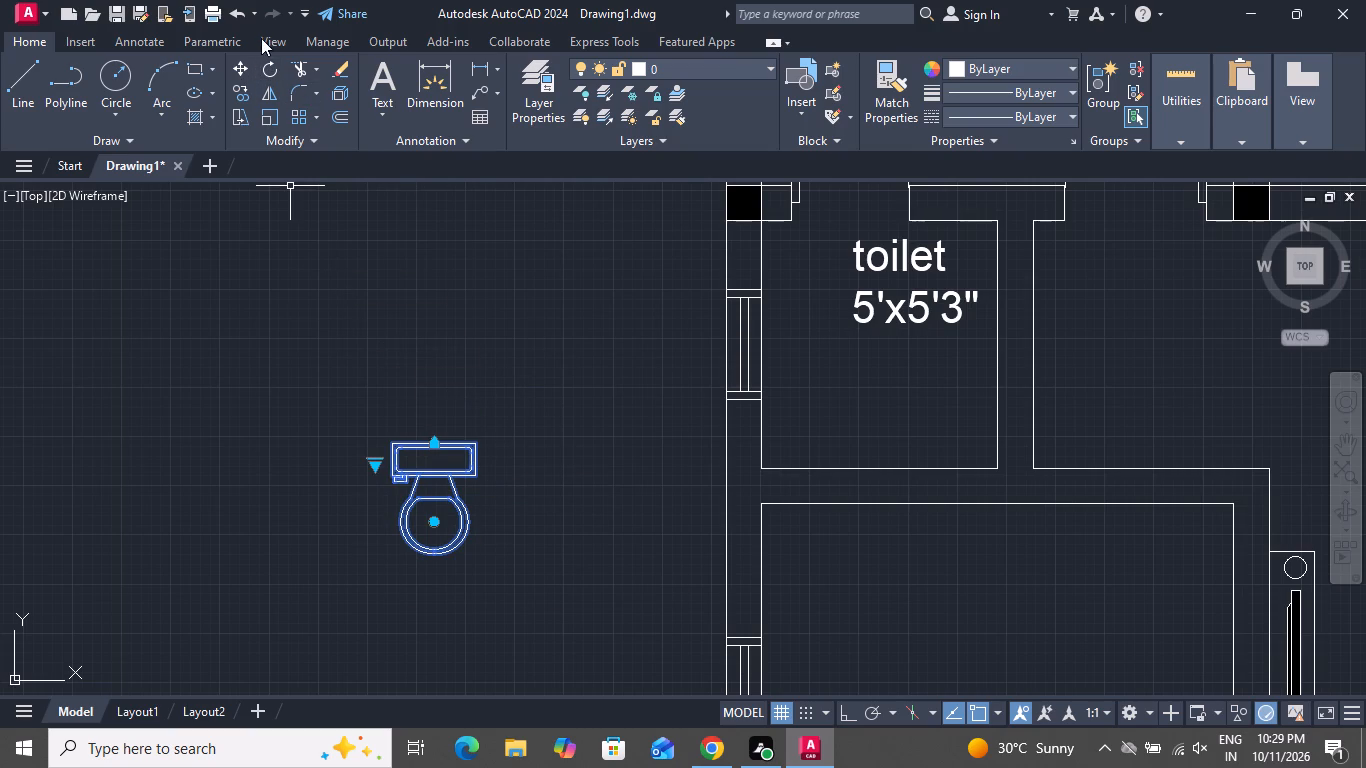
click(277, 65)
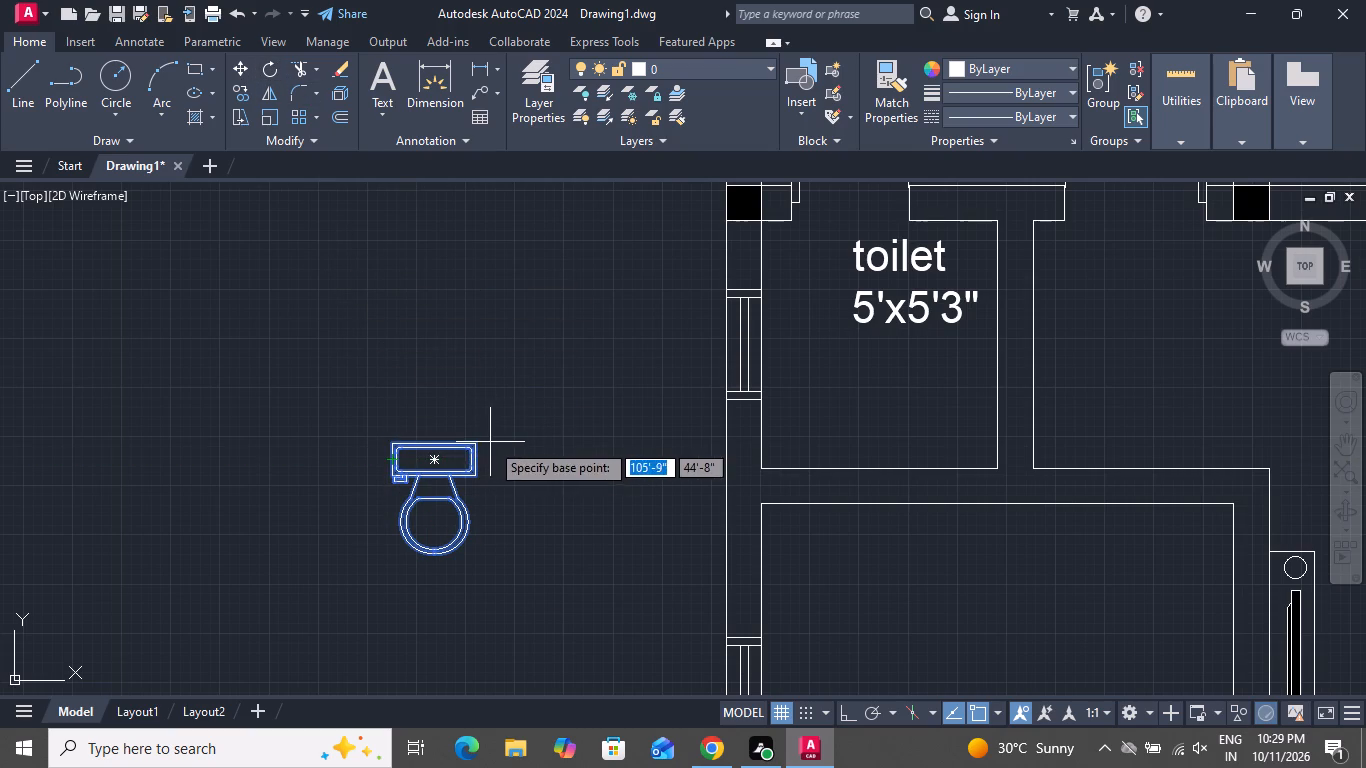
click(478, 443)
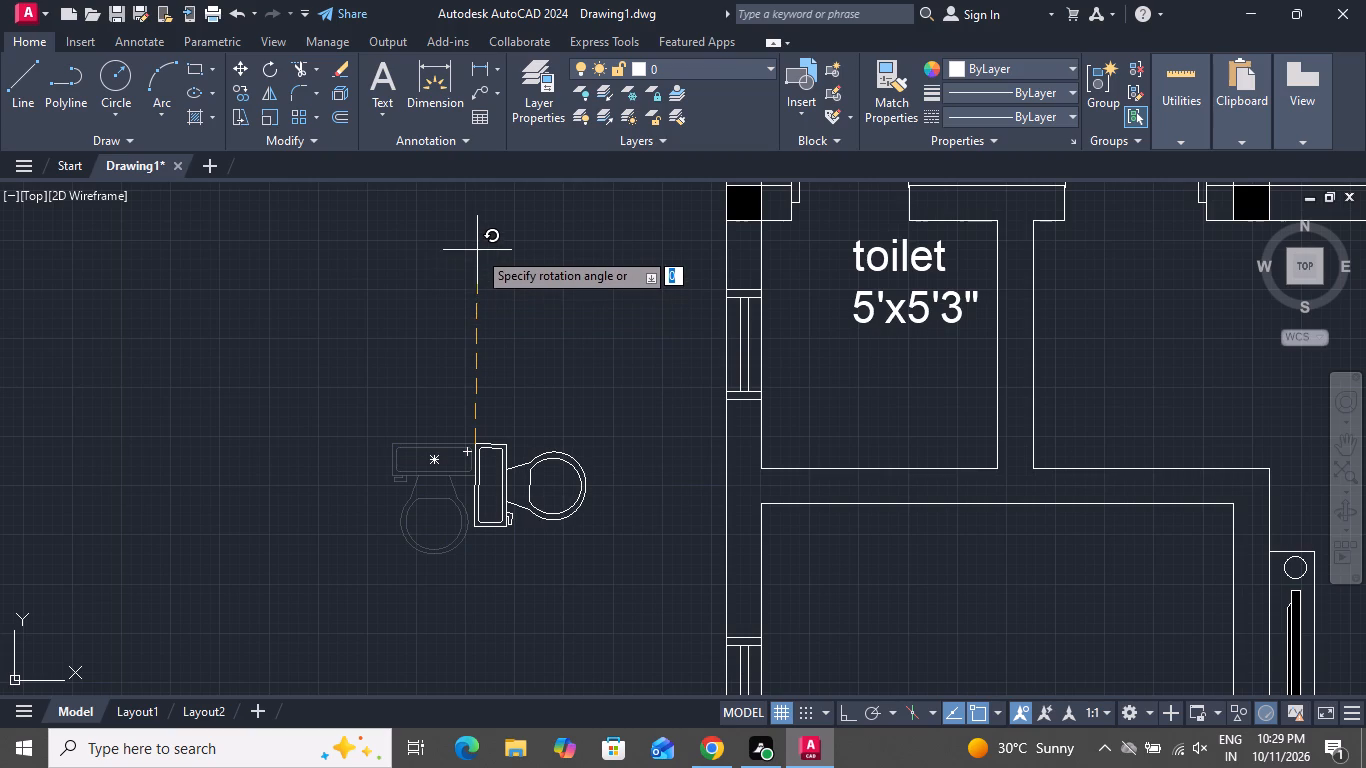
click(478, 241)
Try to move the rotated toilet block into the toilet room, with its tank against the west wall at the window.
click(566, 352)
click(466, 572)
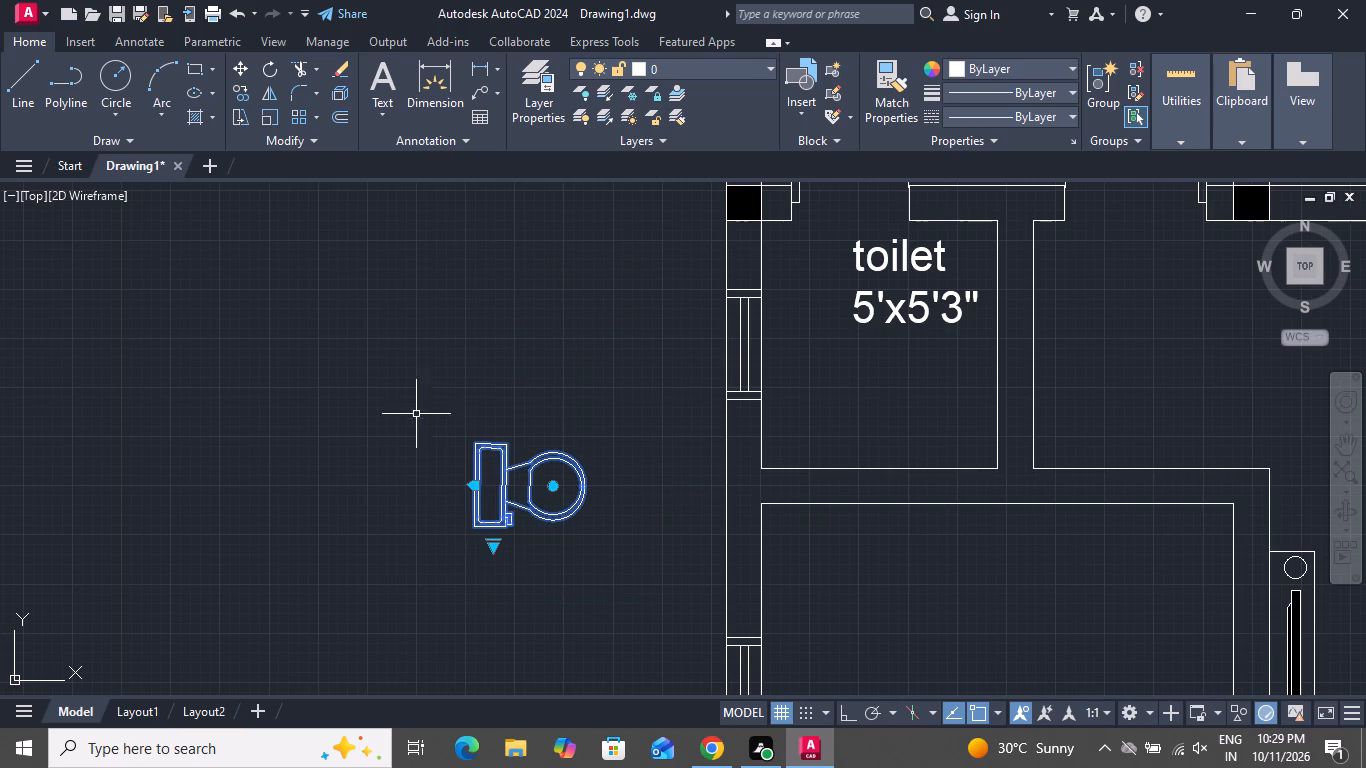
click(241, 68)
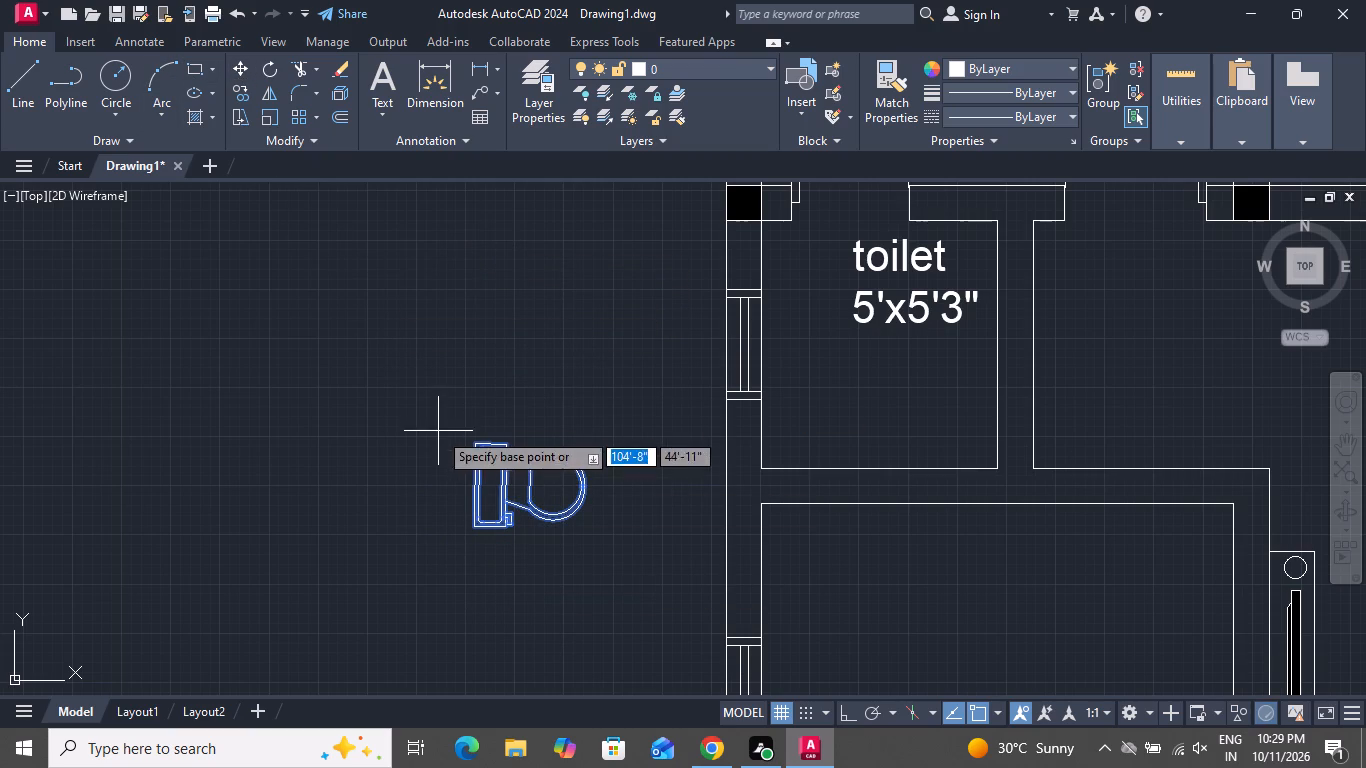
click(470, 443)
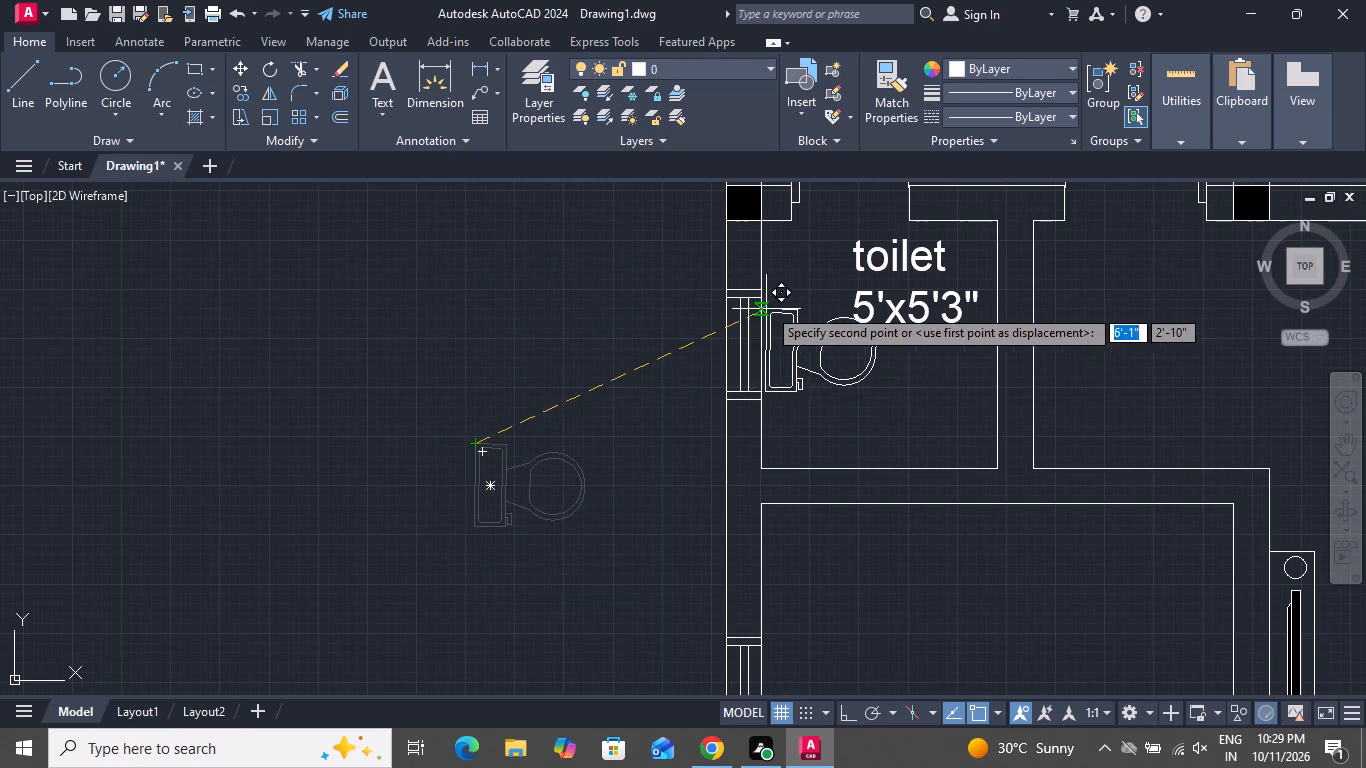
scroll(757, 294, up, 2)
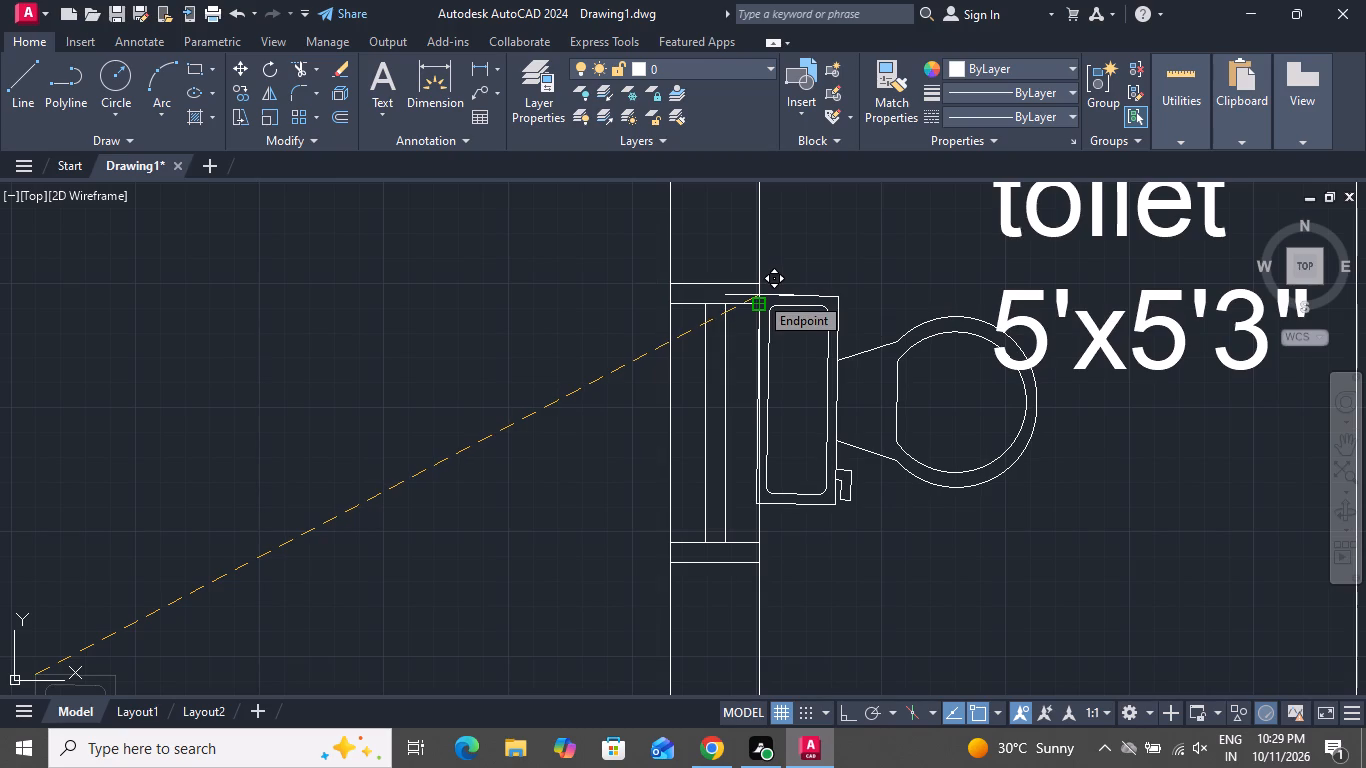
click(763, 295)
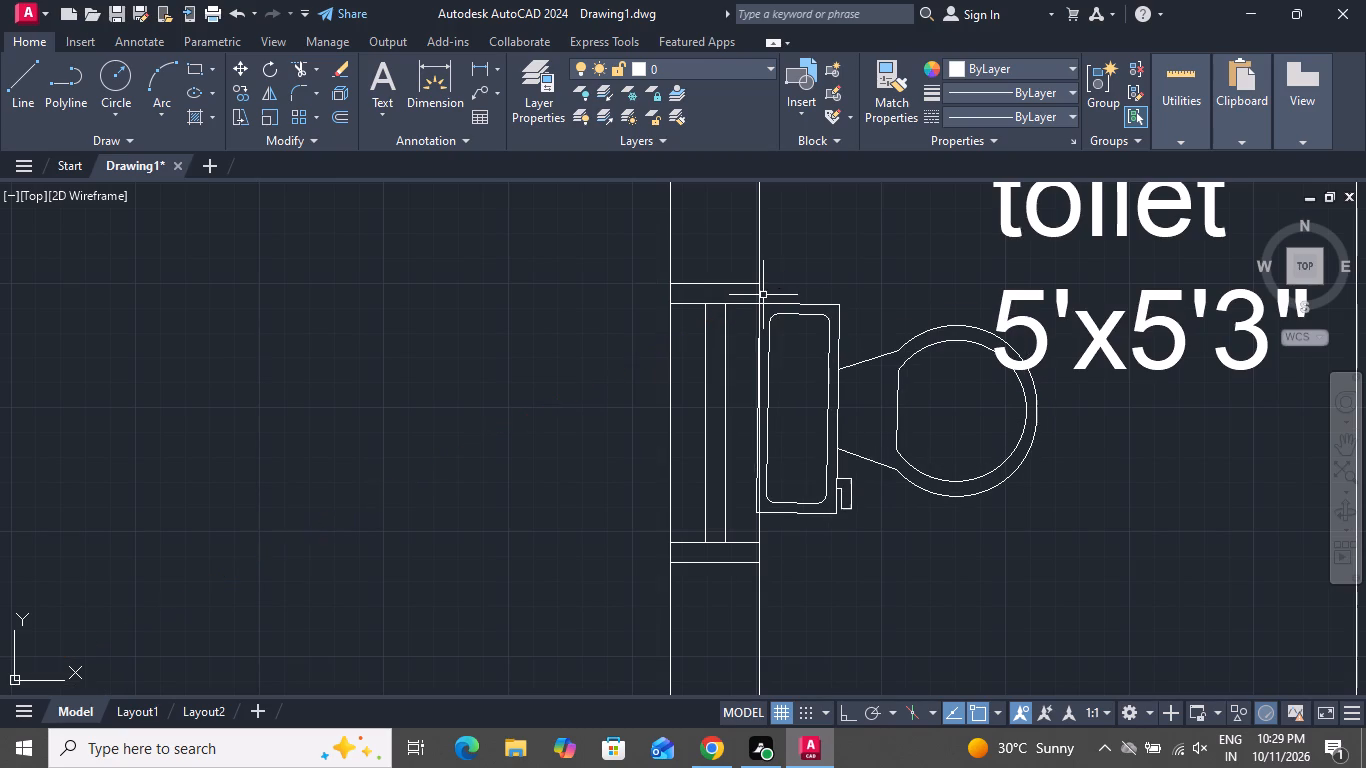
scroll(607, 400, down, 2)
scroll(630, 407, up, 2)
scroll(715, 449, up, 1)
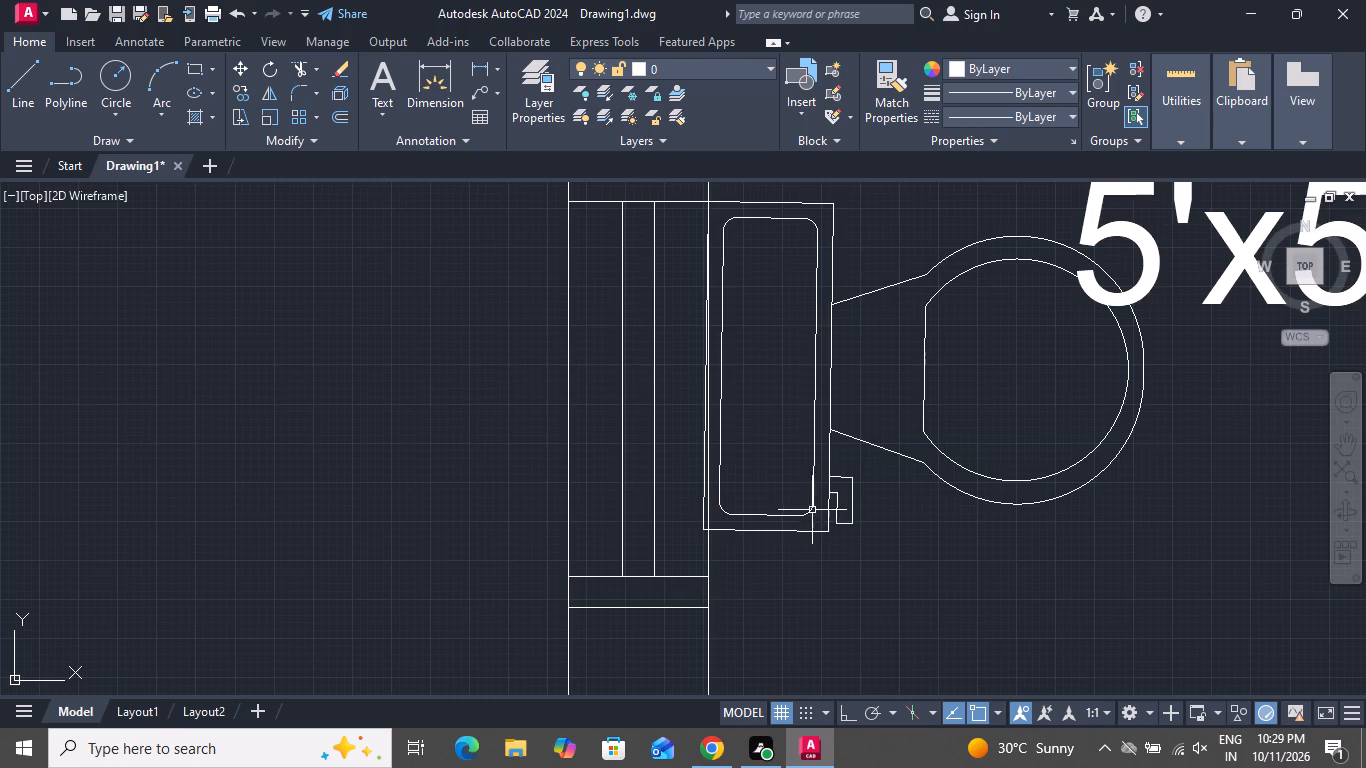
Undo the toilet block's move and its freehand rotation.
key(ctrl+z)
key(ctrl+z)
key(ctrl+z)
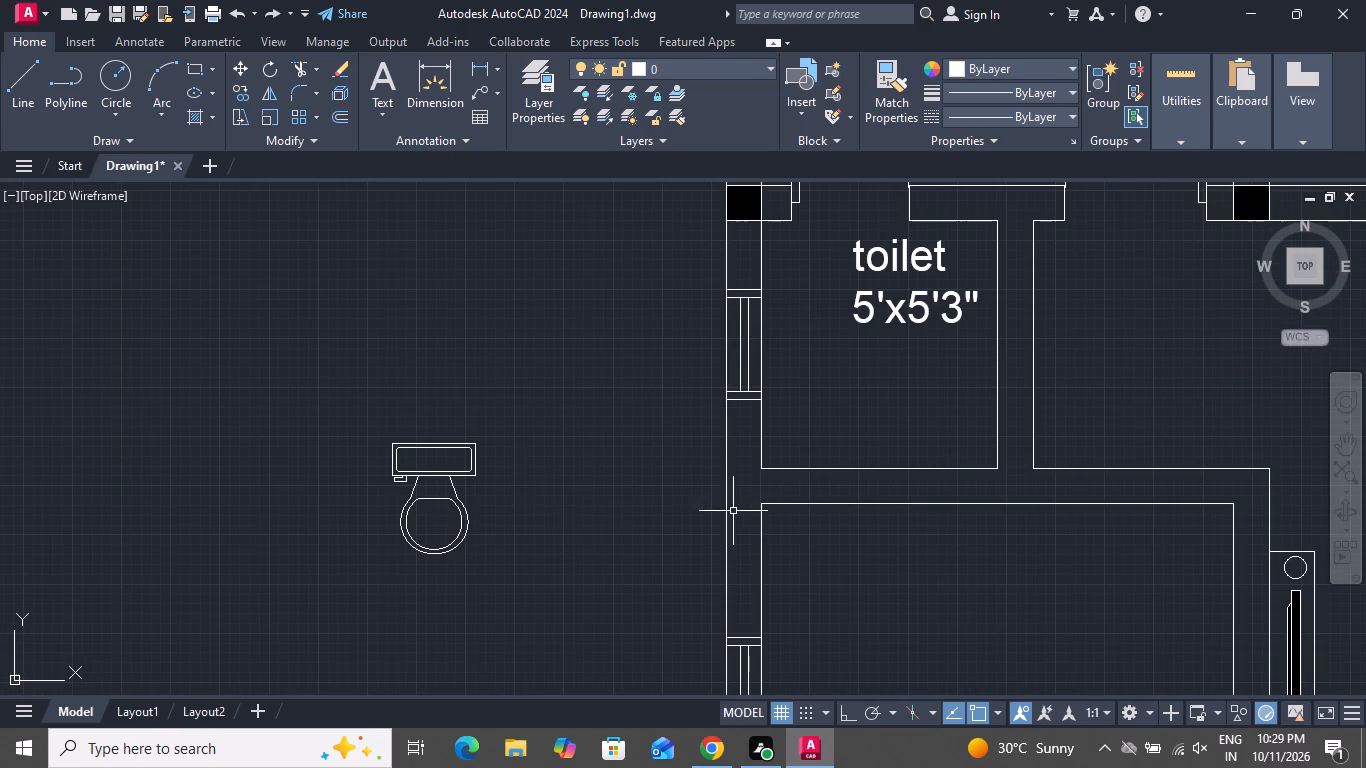
Rotate the toilet block exactly 90° counterclockwise around its tank's northeast corner with Ortho on, so the bowl faces east.
click(478, 396)
click(363, 565)
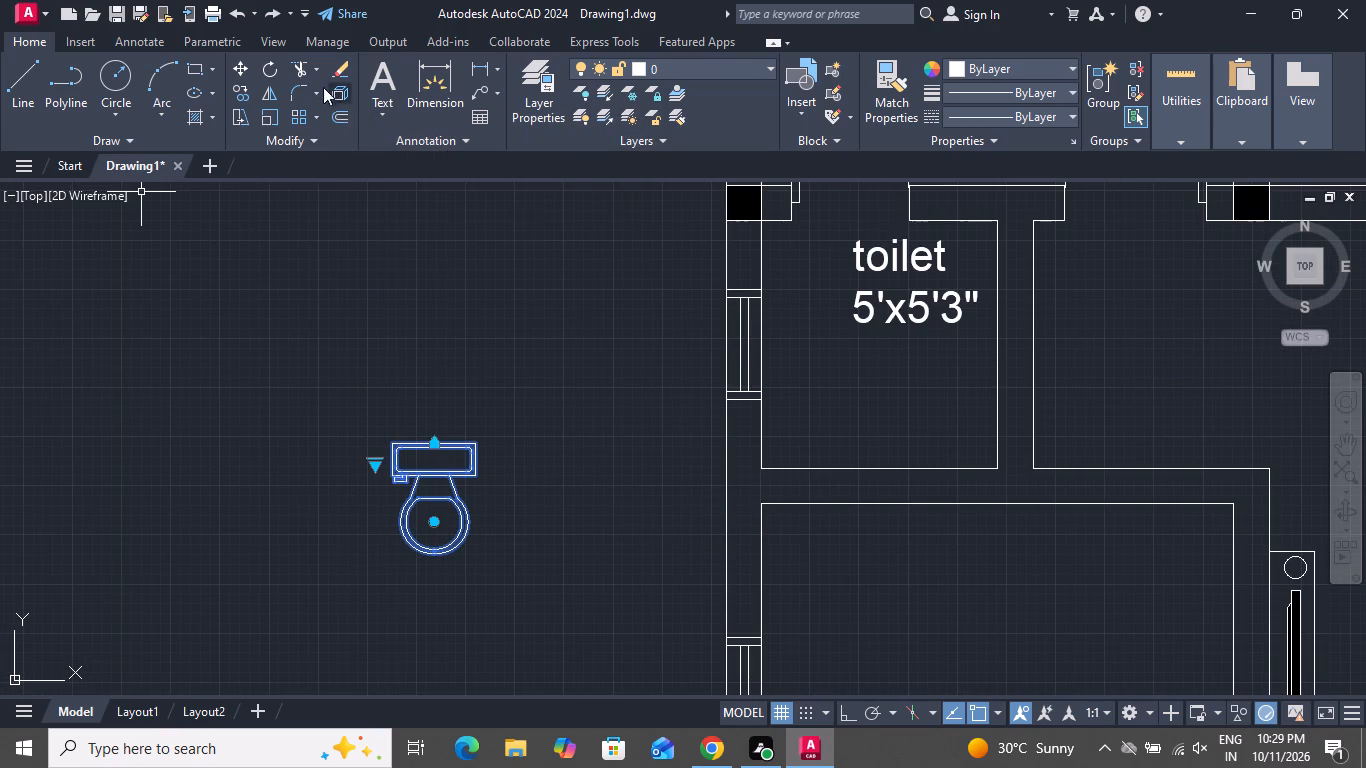
click(269, 73)
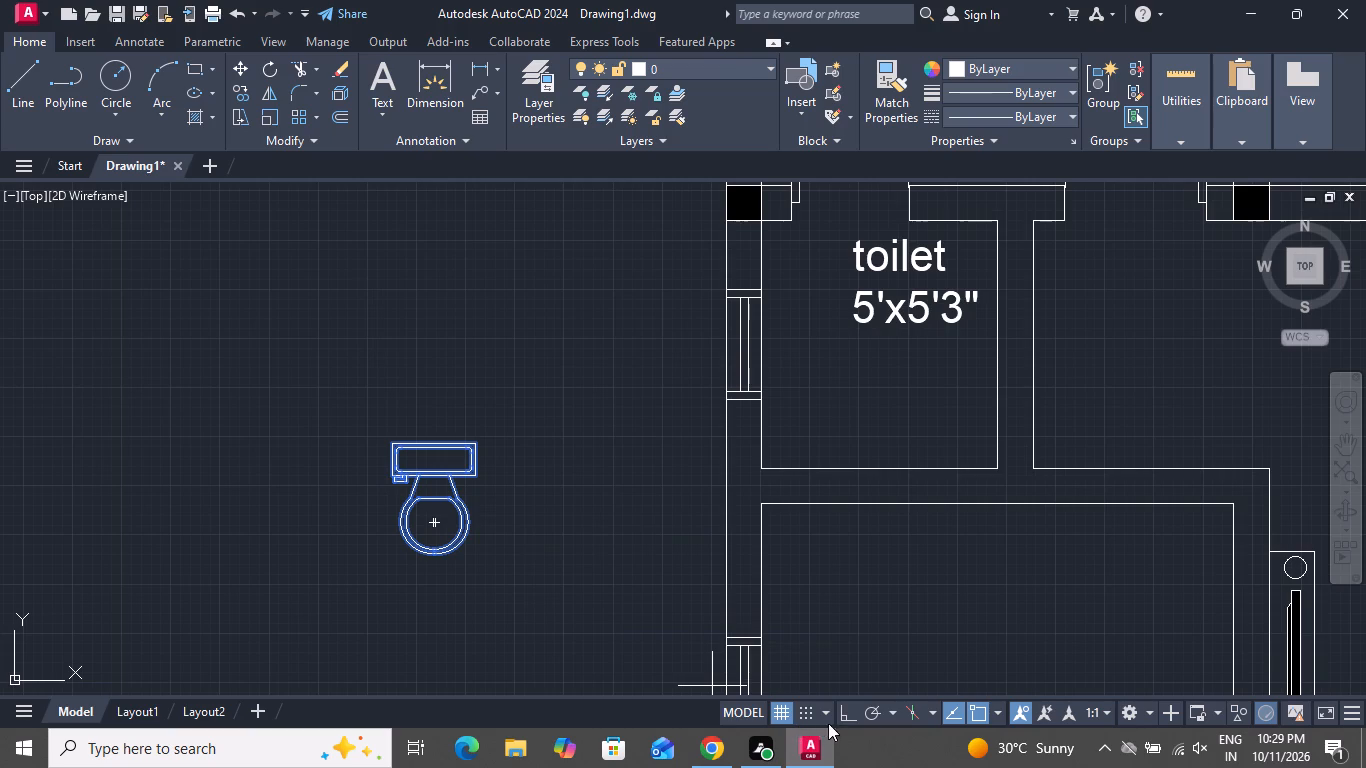
click(846, 720)
scroll(464, 469, up, 2)
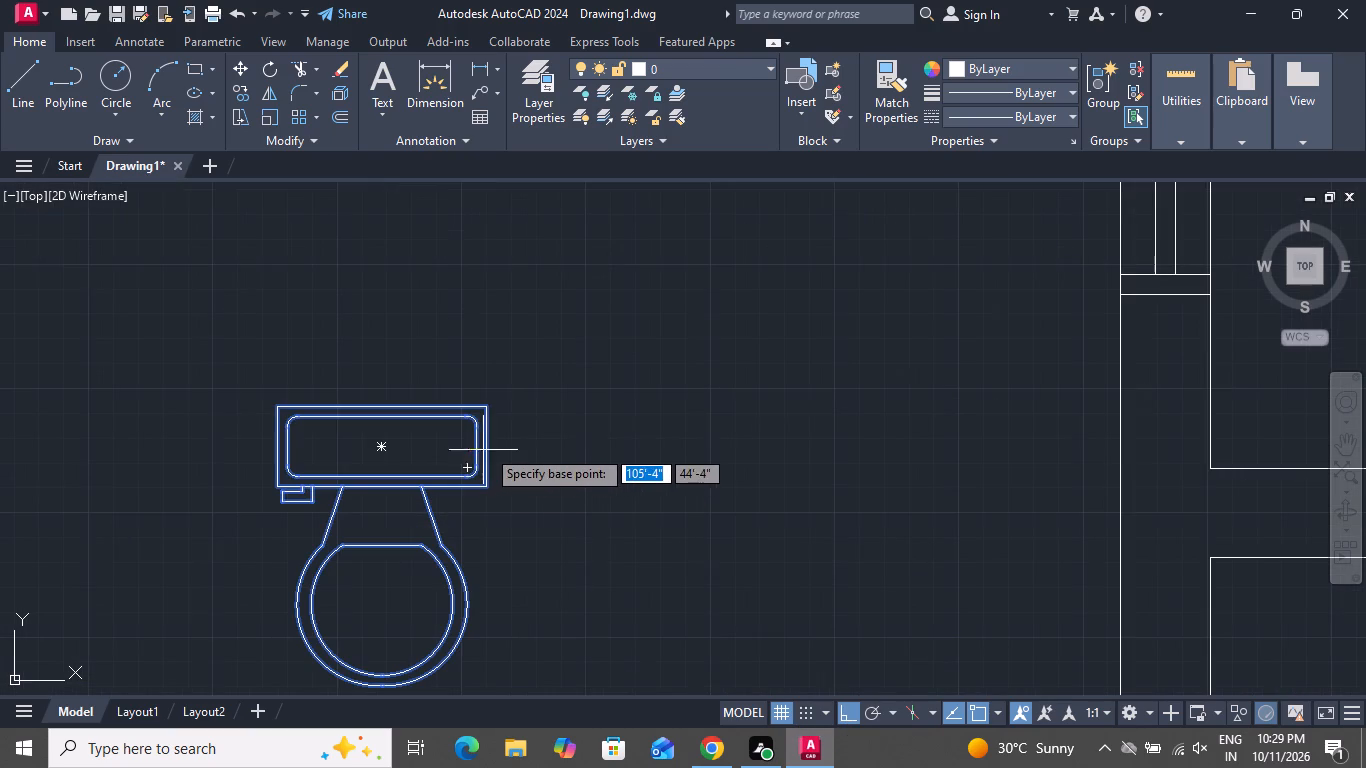
click(494, 409)
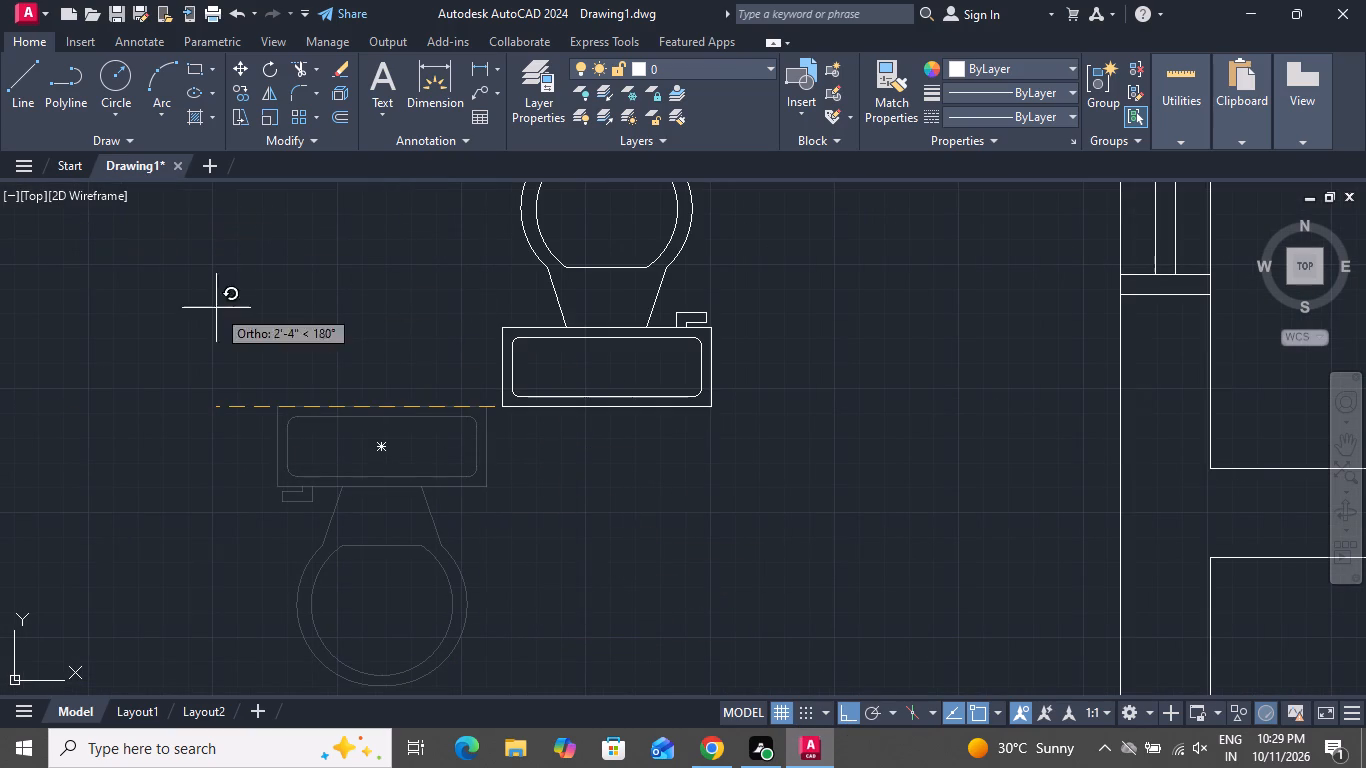
click(469, 273)
Move the rotated toilet block into the toilet room, its tank flush against the west wall at the window, with Ortho off.
drag(807, 371, 807, 384)
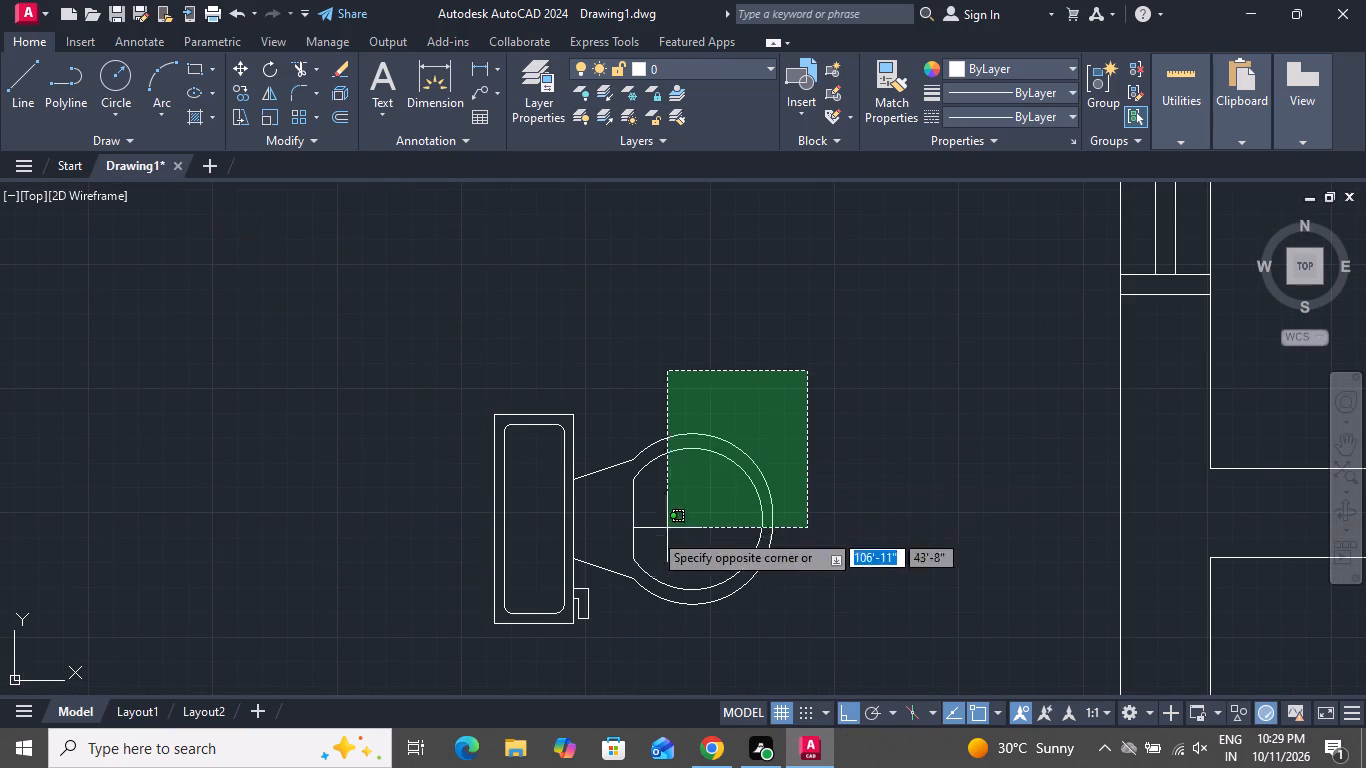
click(473, 628)
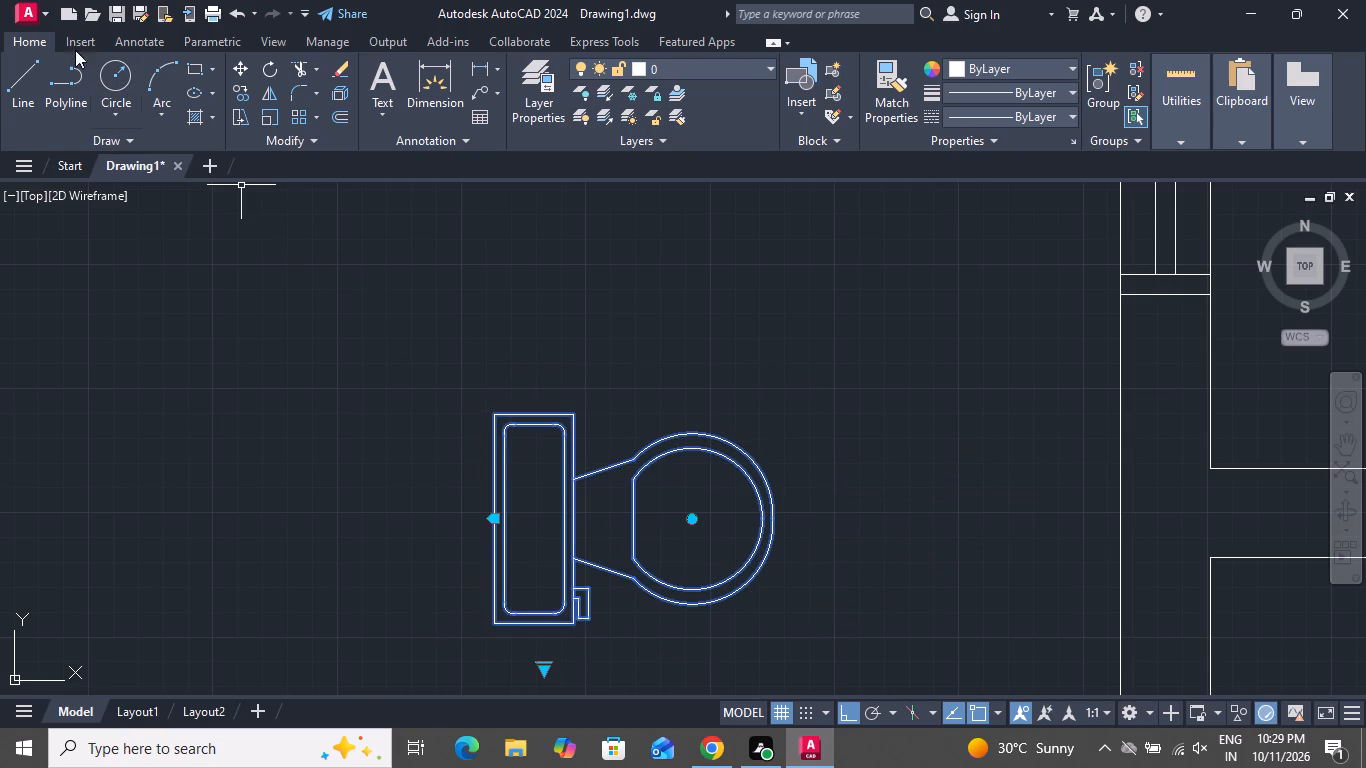
click(239, 57)
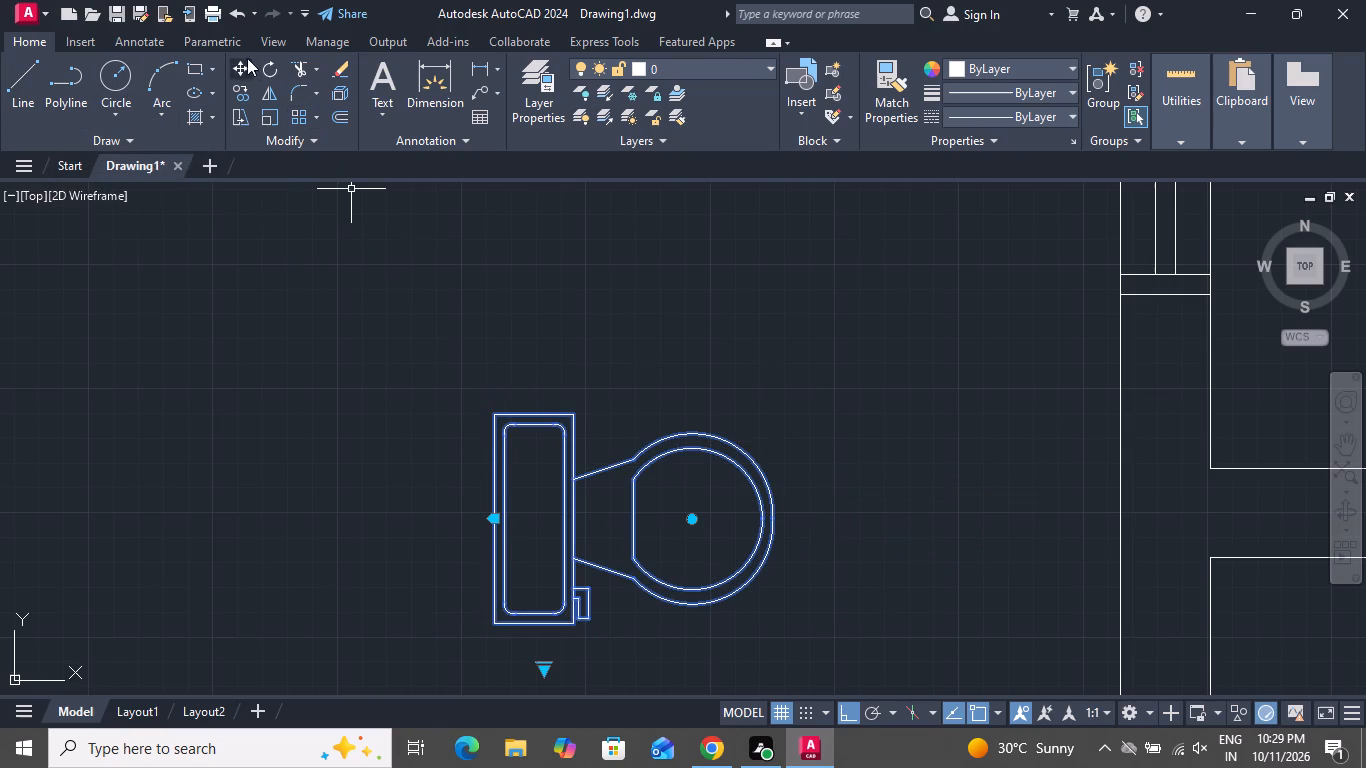
click(237, 58)
click(488, 414)
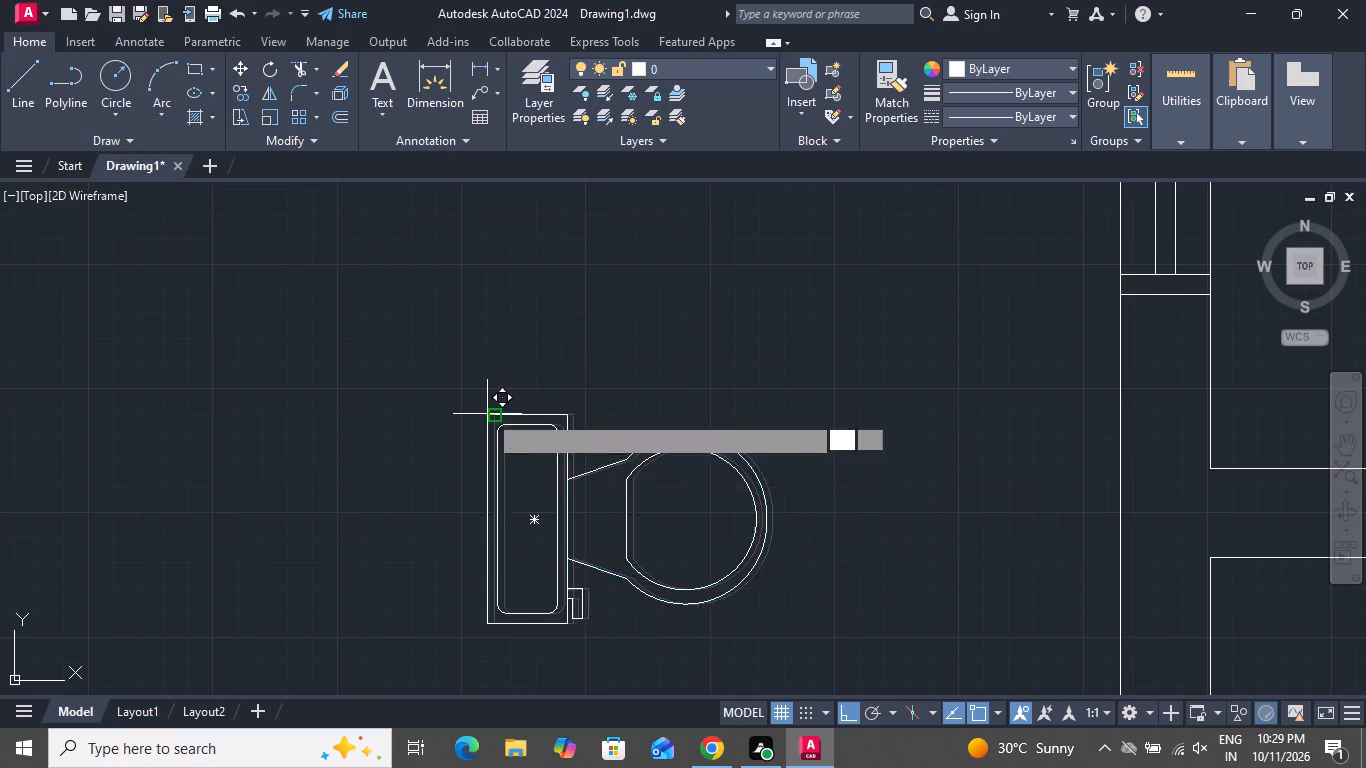
scroll(598, 317, down, 3)
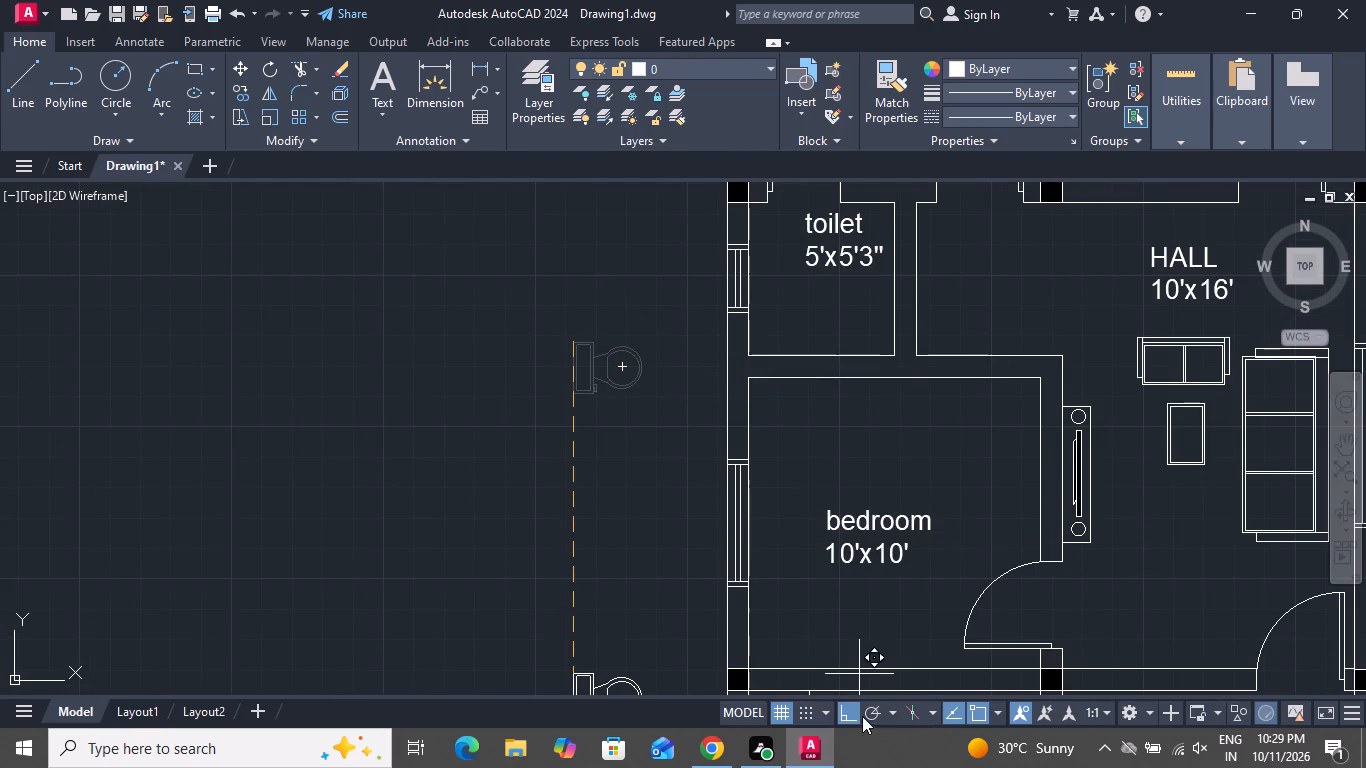
click(846, 707)
scroll(861, 678, down, 2)
scroll(910, 528, up, 1)
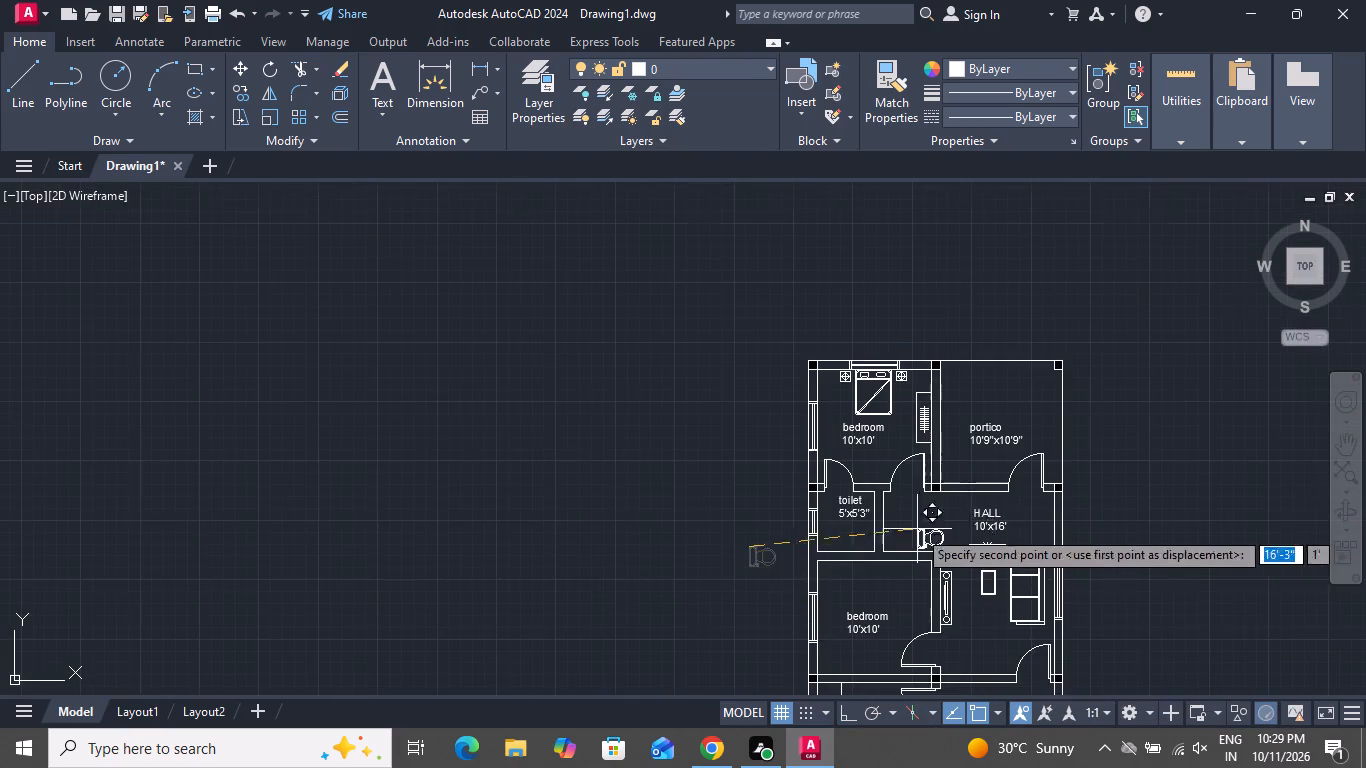
scroll(903, 527, up, 1)
scroll(777, 506, up, 2)
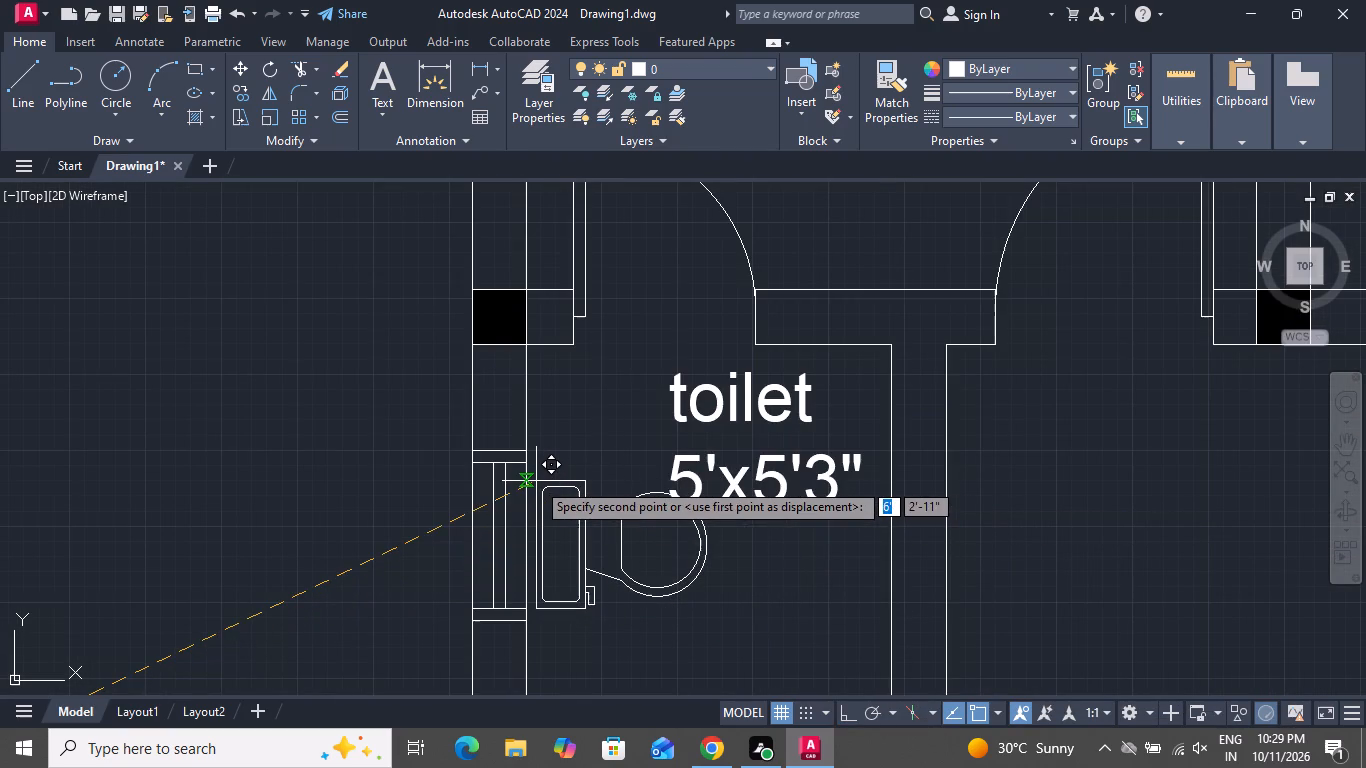
click(527, 485)
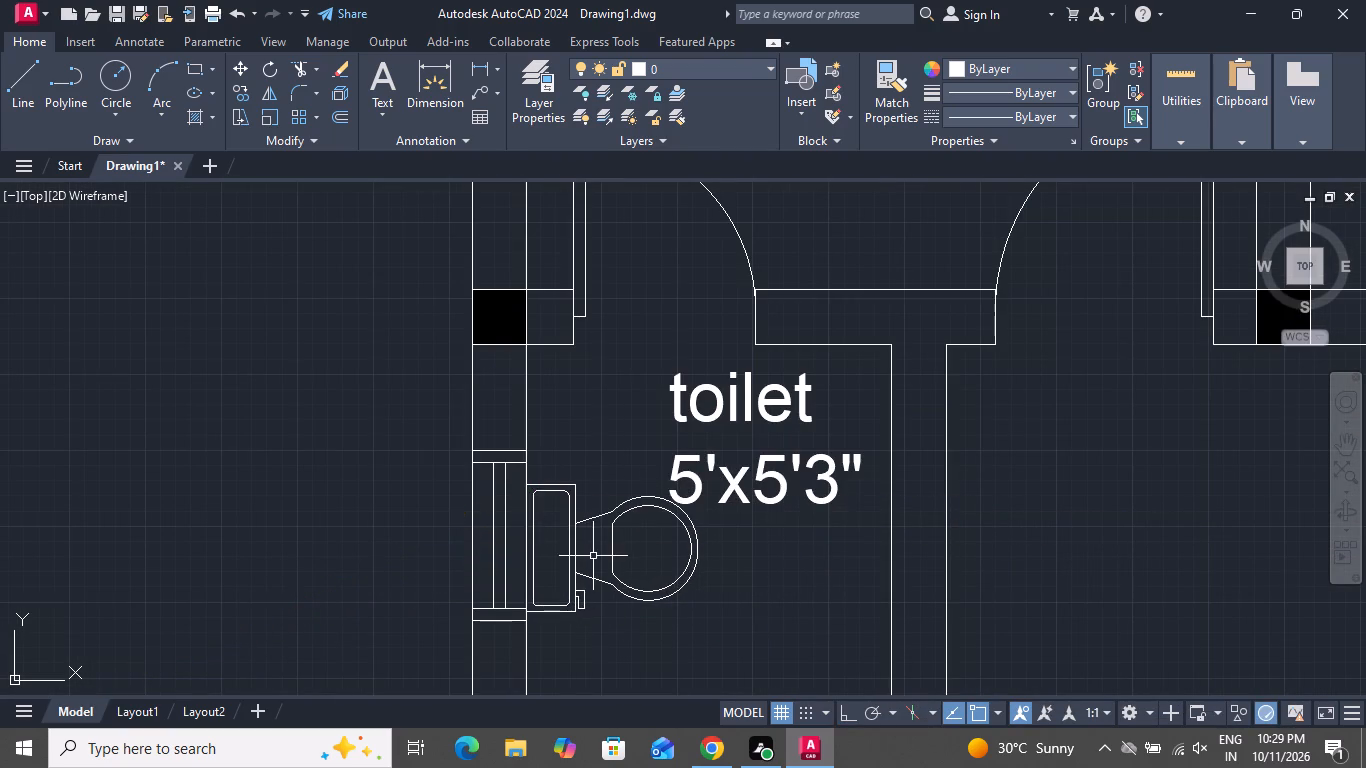
Draw a washbasin rectangle about 1' square on the toilet room's south wall, near the southeast corner.
scroll(594, 556, down, 2)
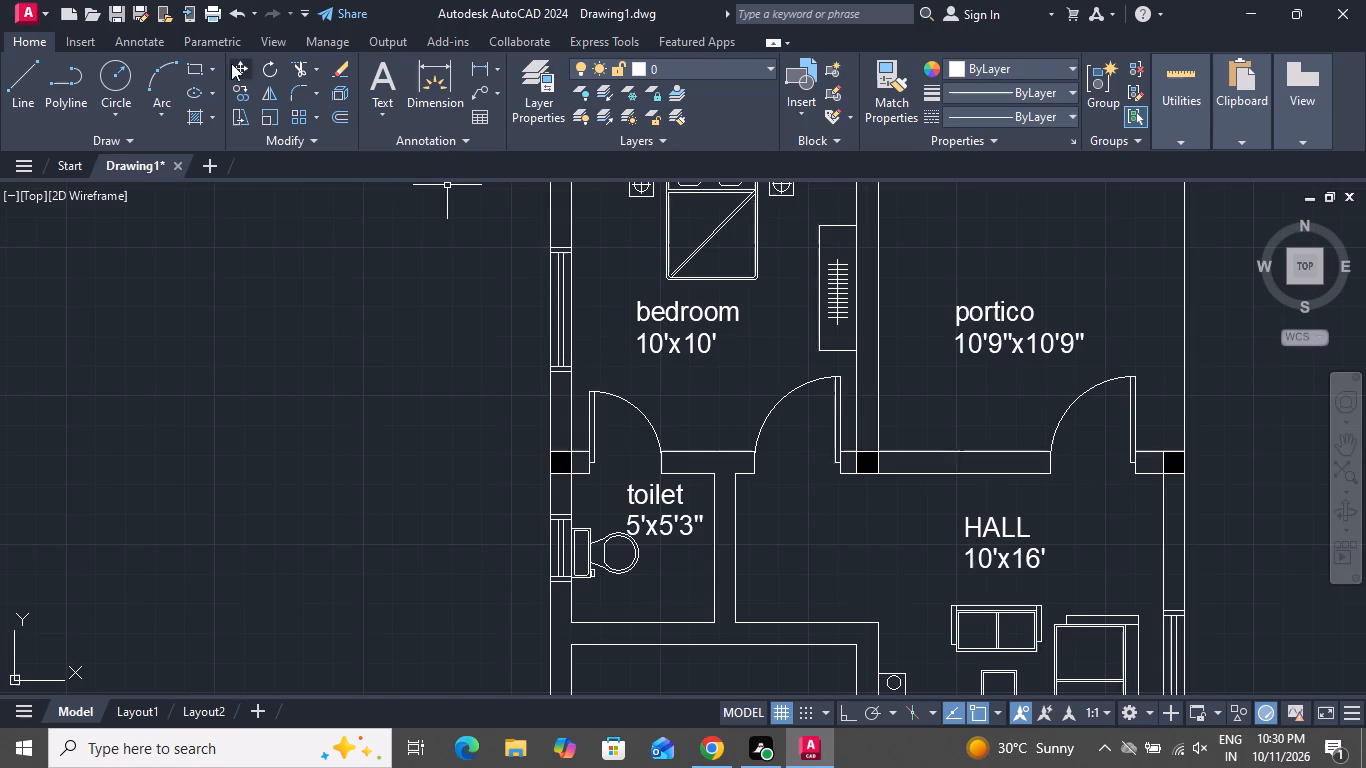
click(202, 71)
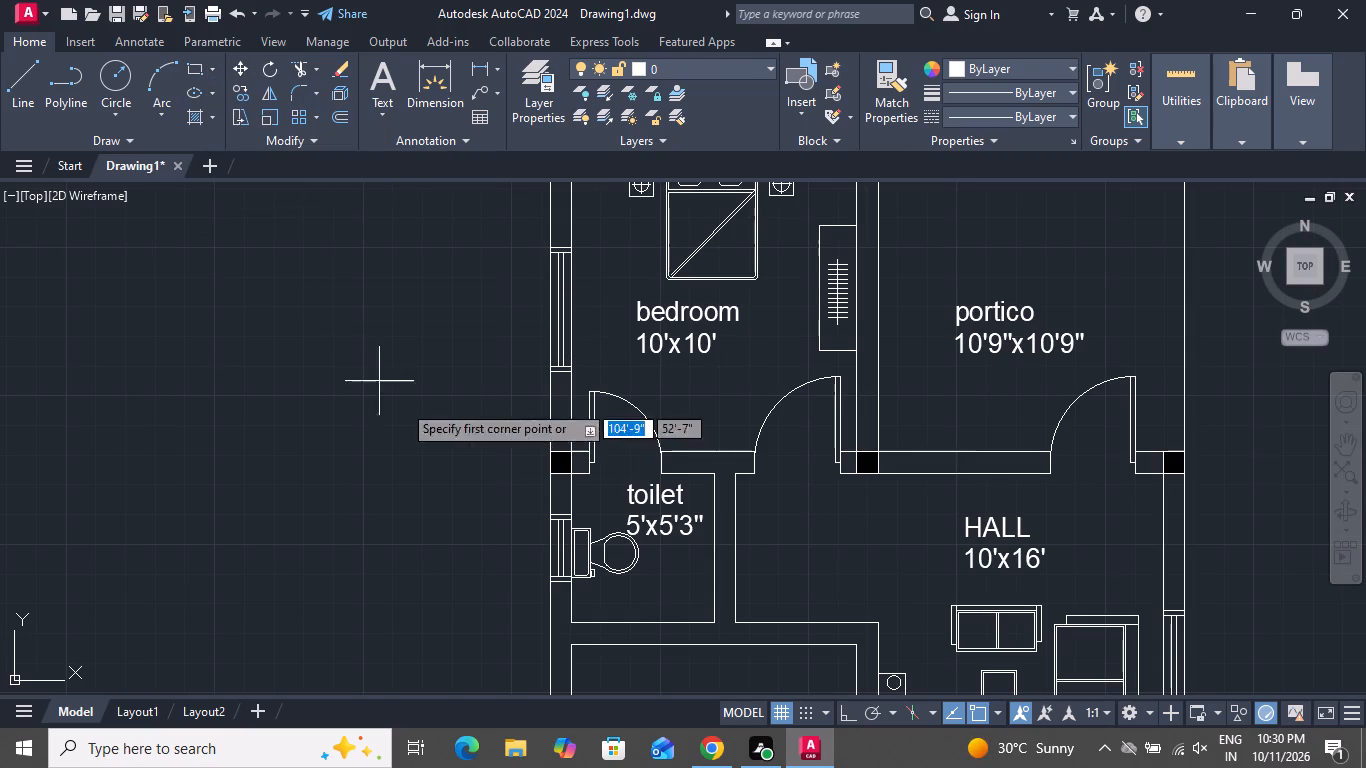
scroll(666, 678, up, 2)
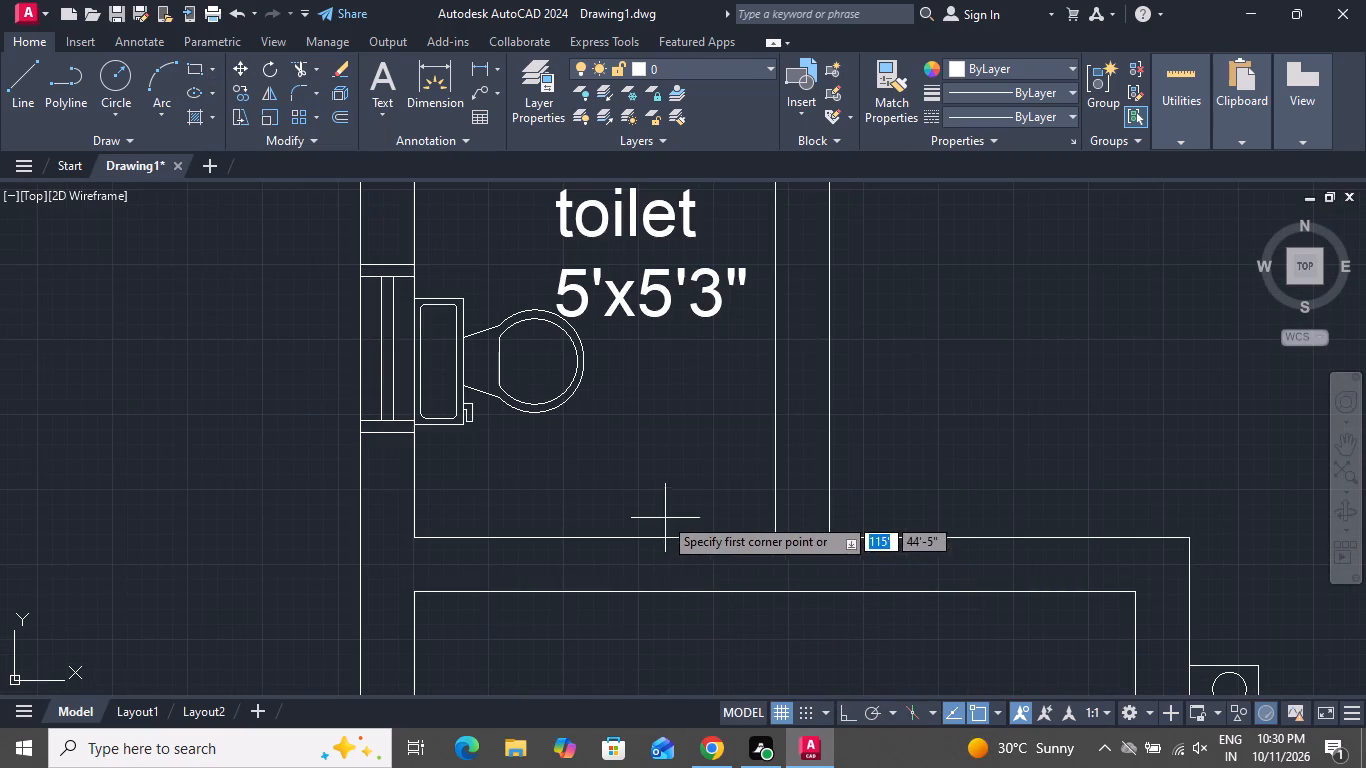
click(667, 539)
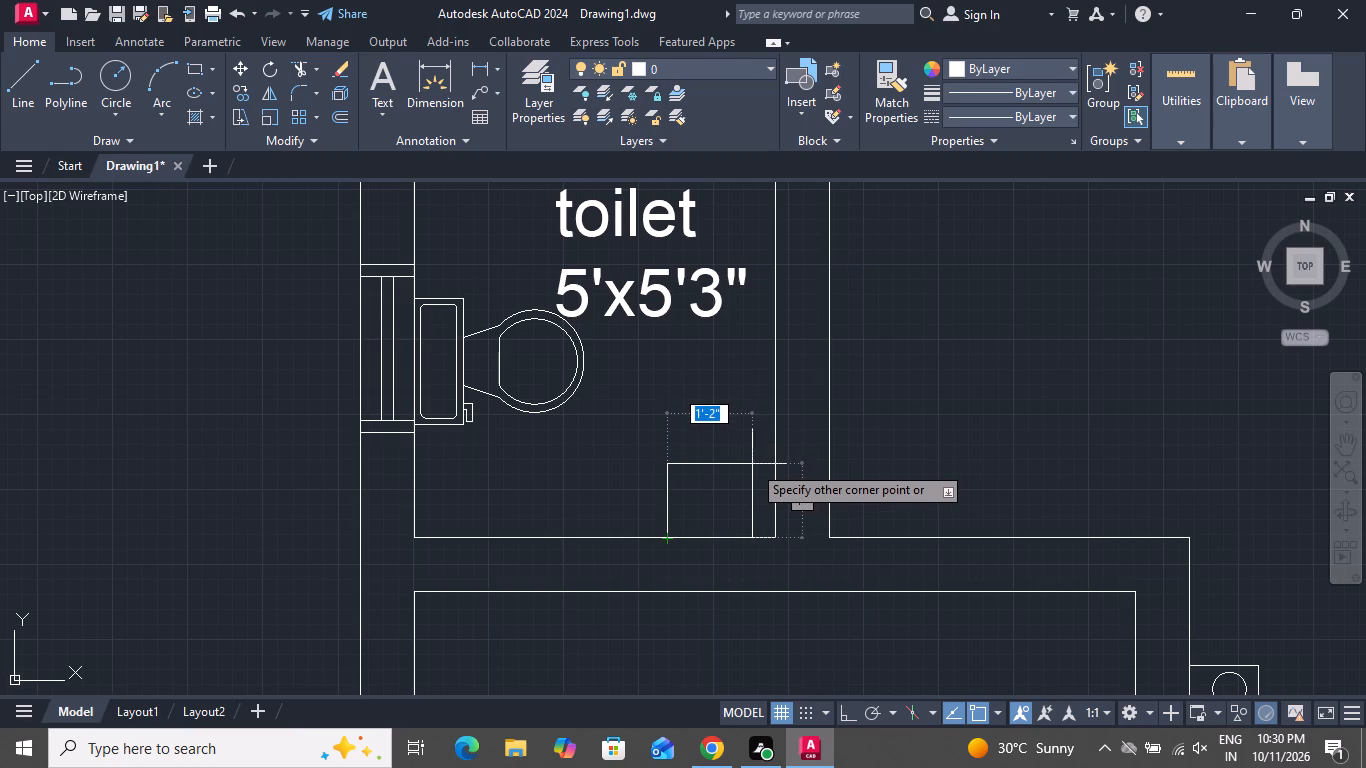
click(745, 464)
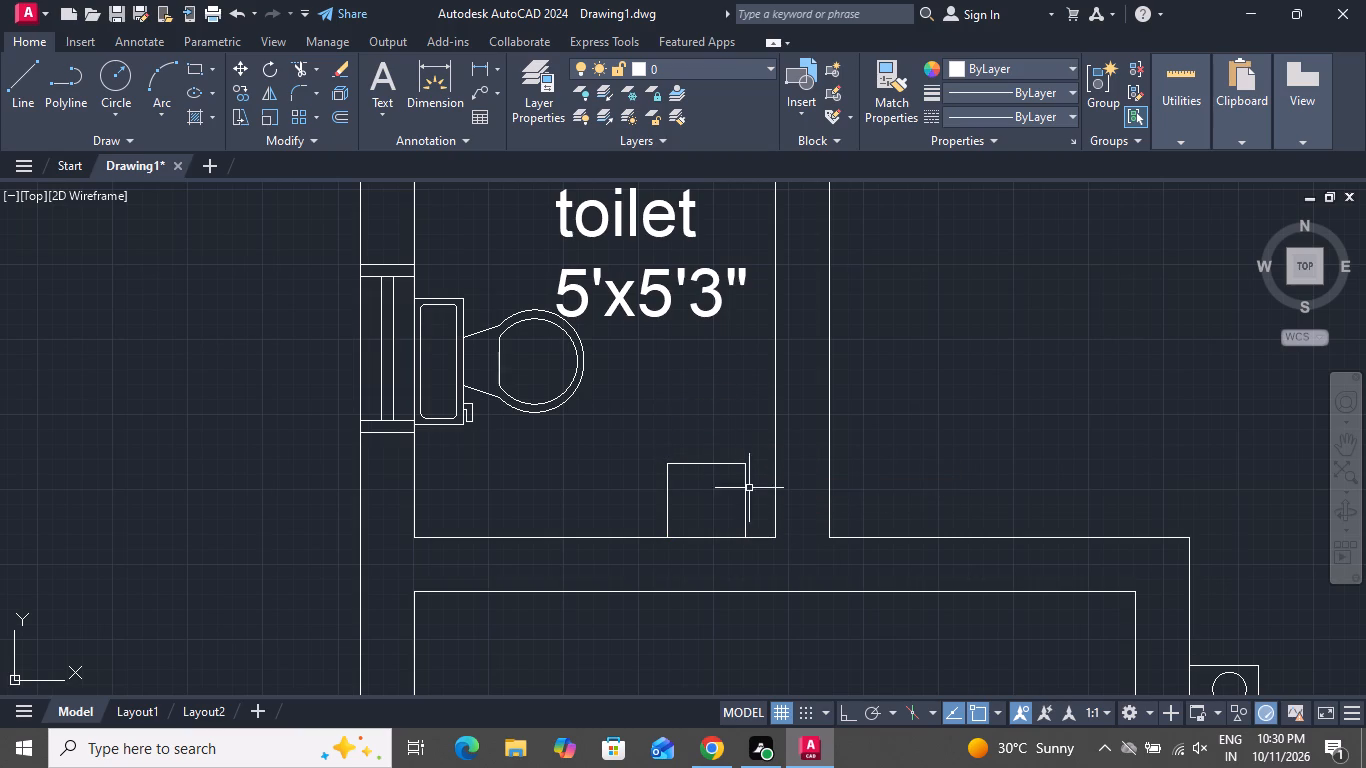
Offset the washbasin rectangle 1" inward to form the basin's rim.
text(o)
key(space)
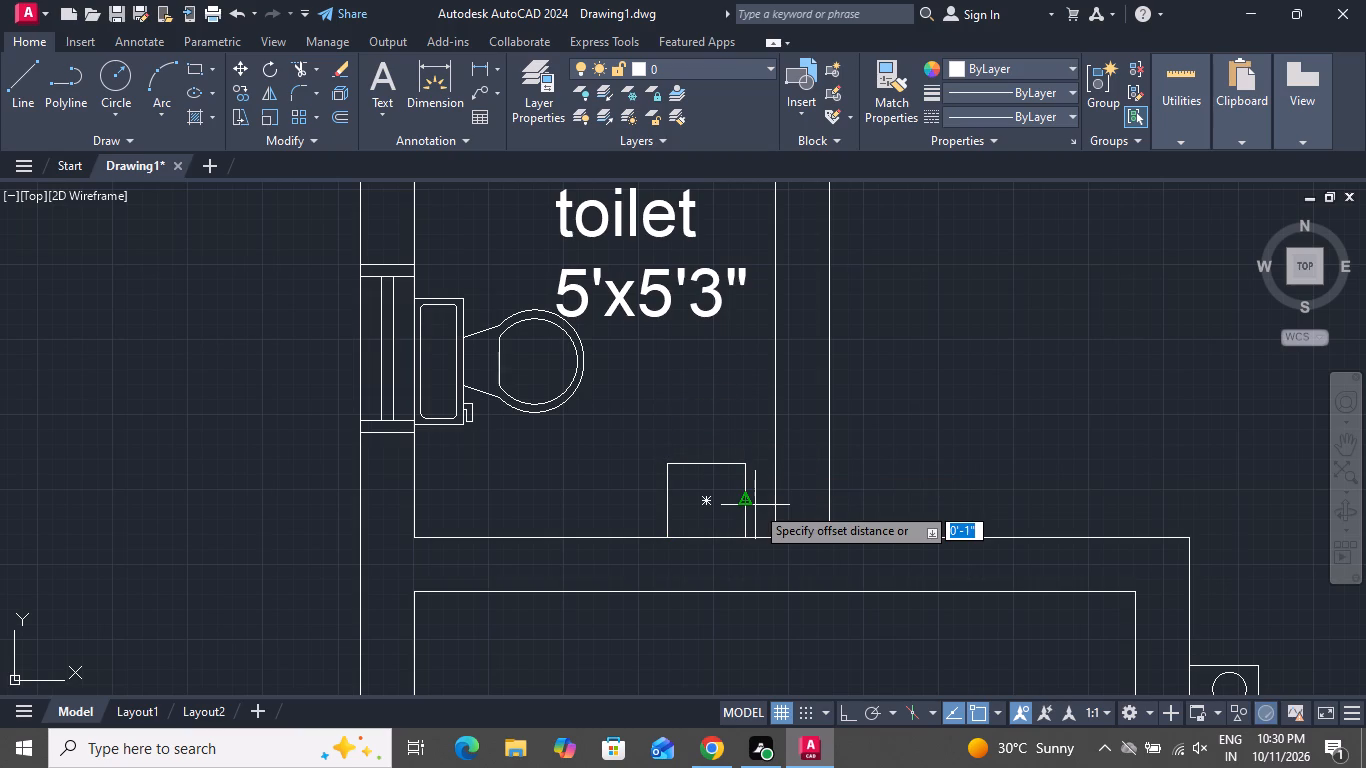
key(1)
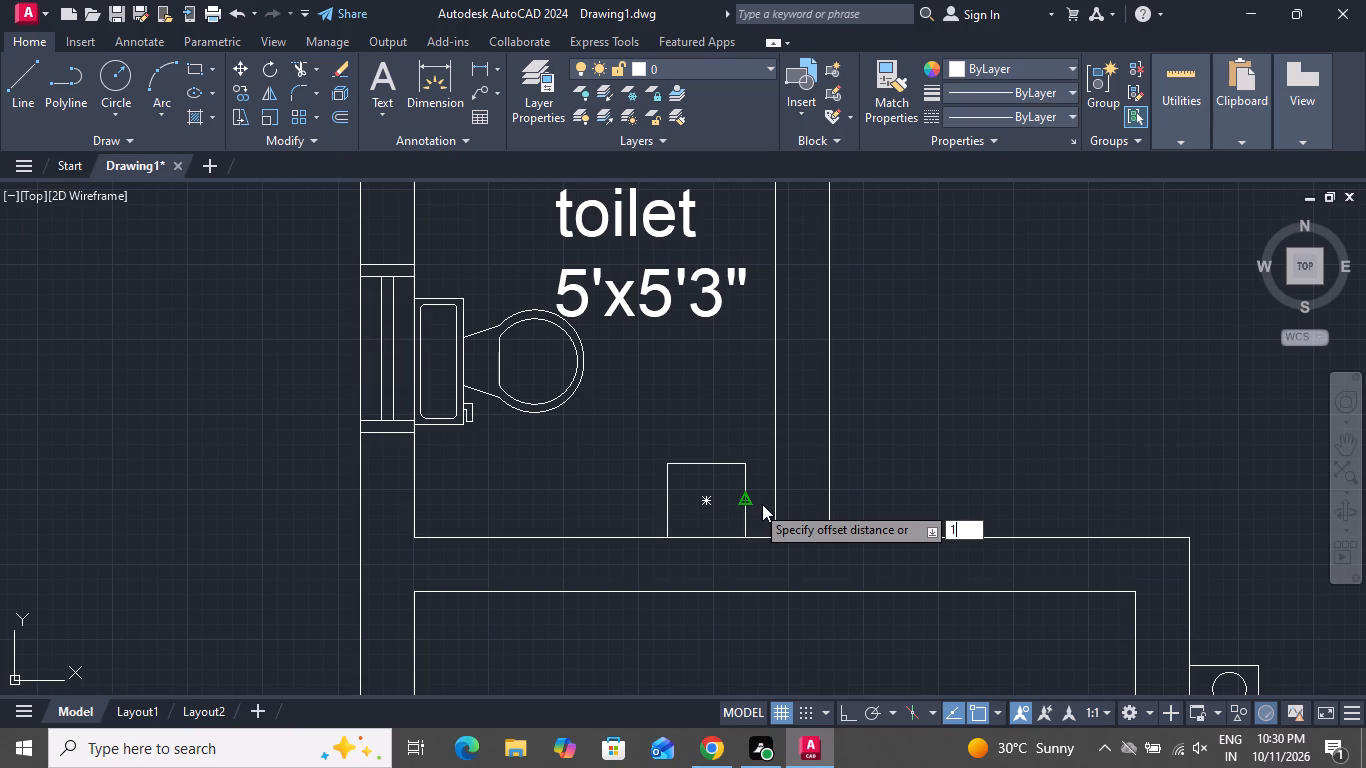
key(shift+quotedbl)
key(Return)
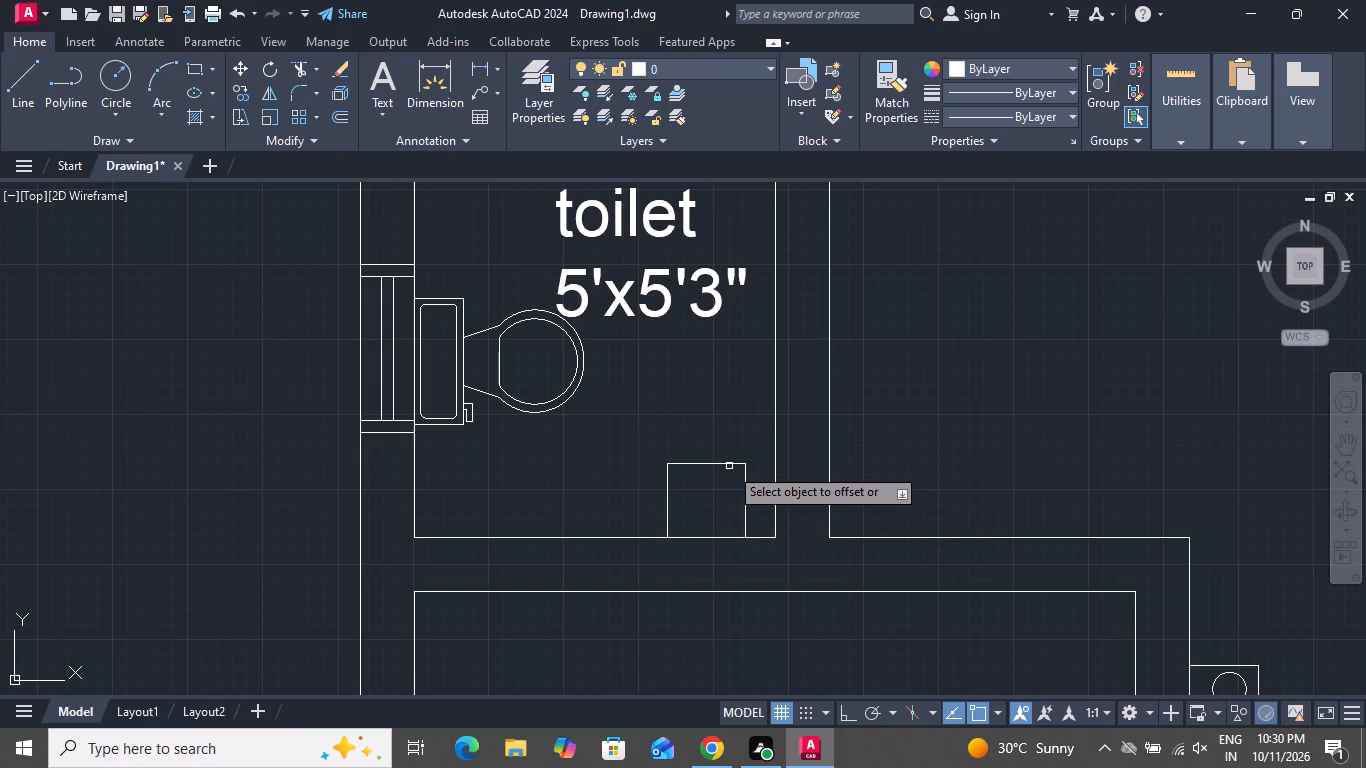
click(728, 460)
drag(730, 464, 729, 474)
click(719, 505)
right_click(732, 493)
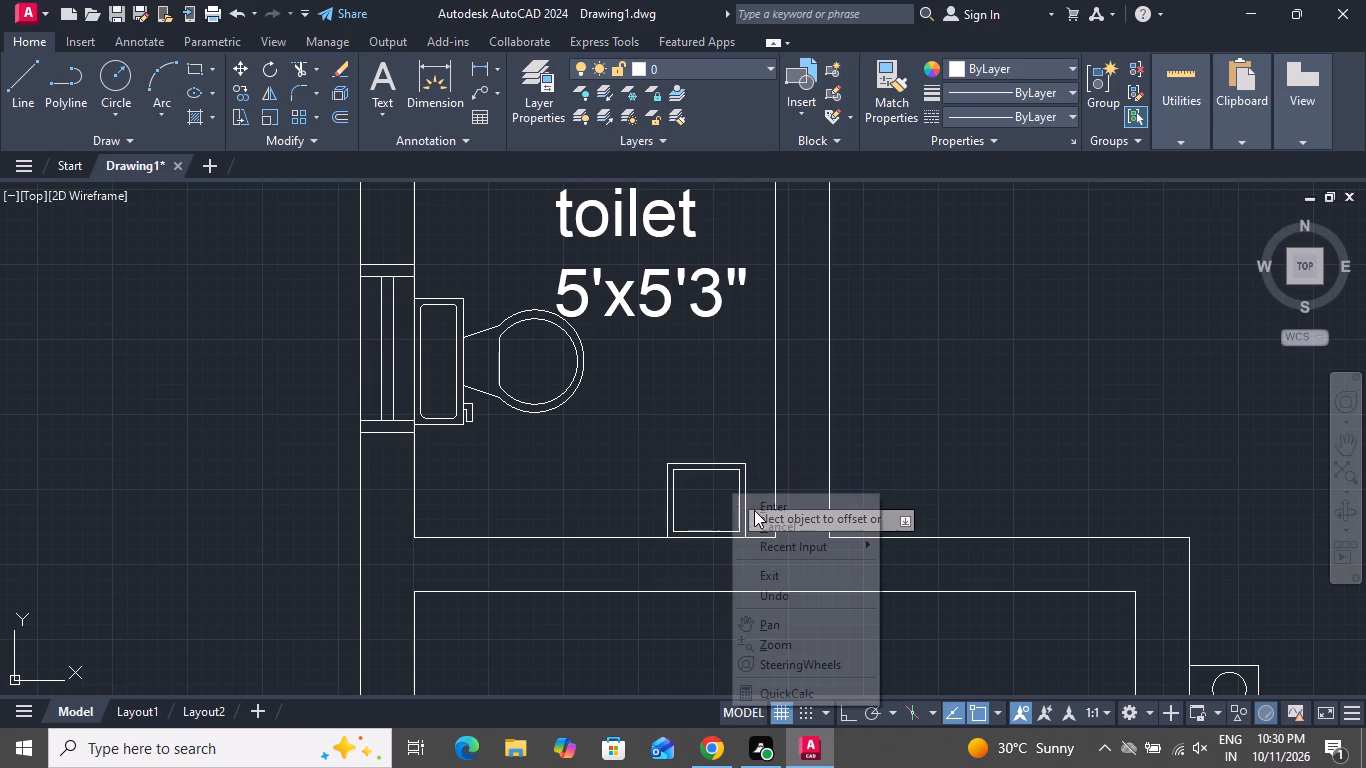
click(774, 546)
click(777, 521)
Move both washbasin rectangles slightly north, leaving a small gap to the toilet room's south wall.
scroll(742, 514, up, 2)
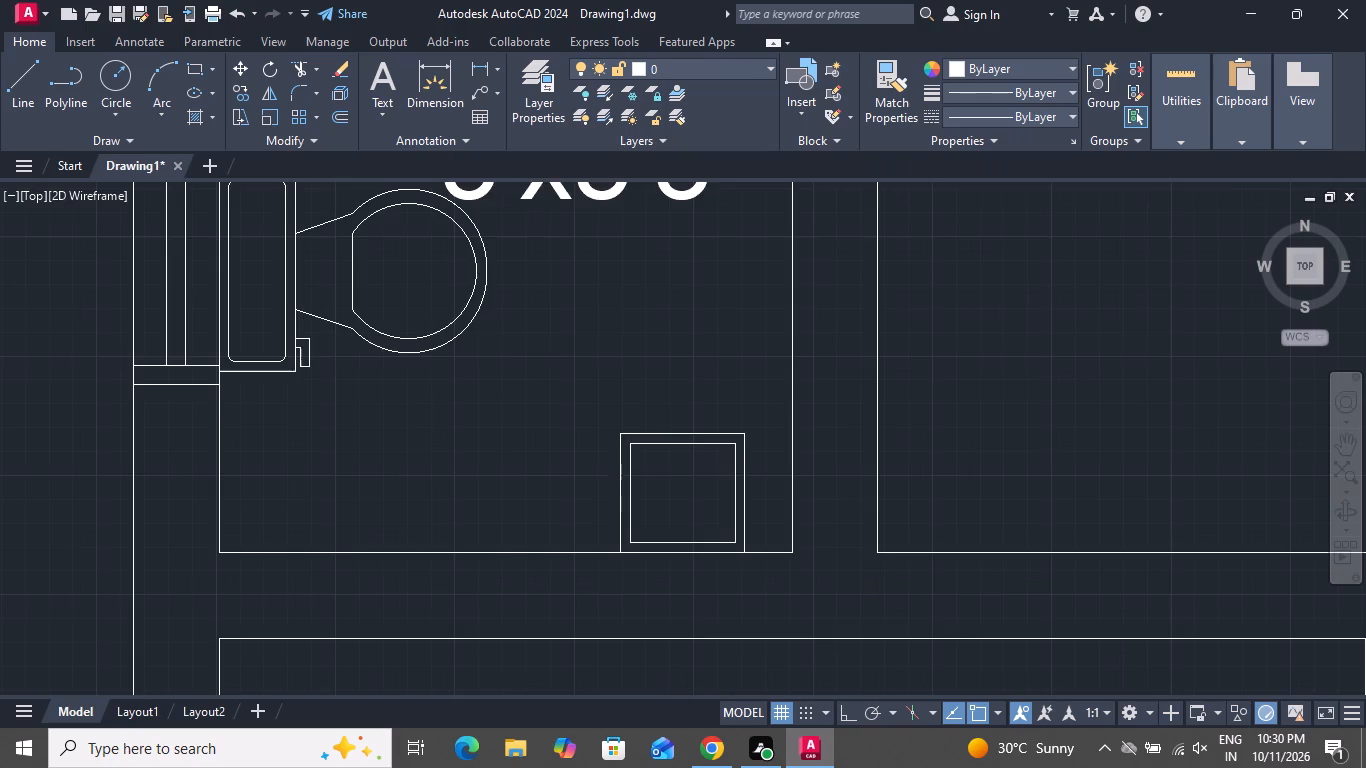
click(748, 511)
click(713, 521)
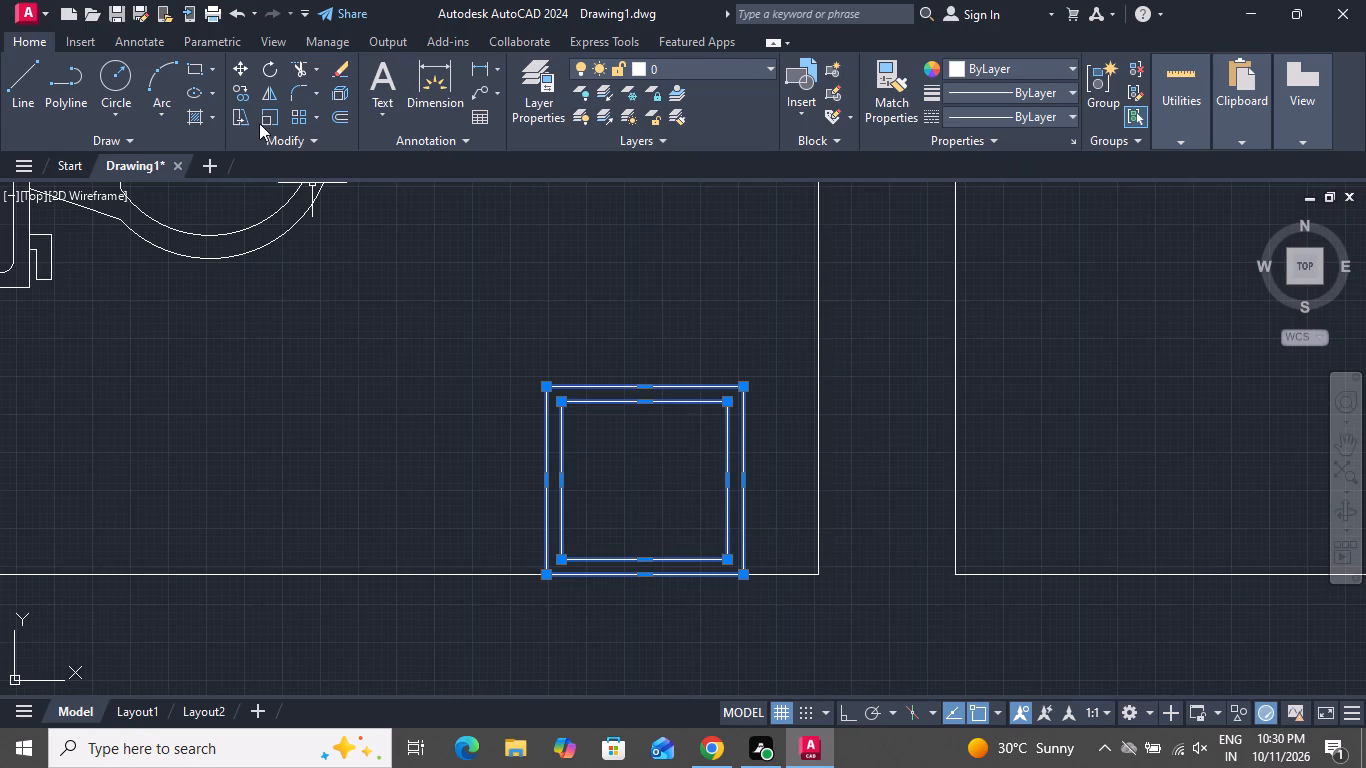
click(241, 68)
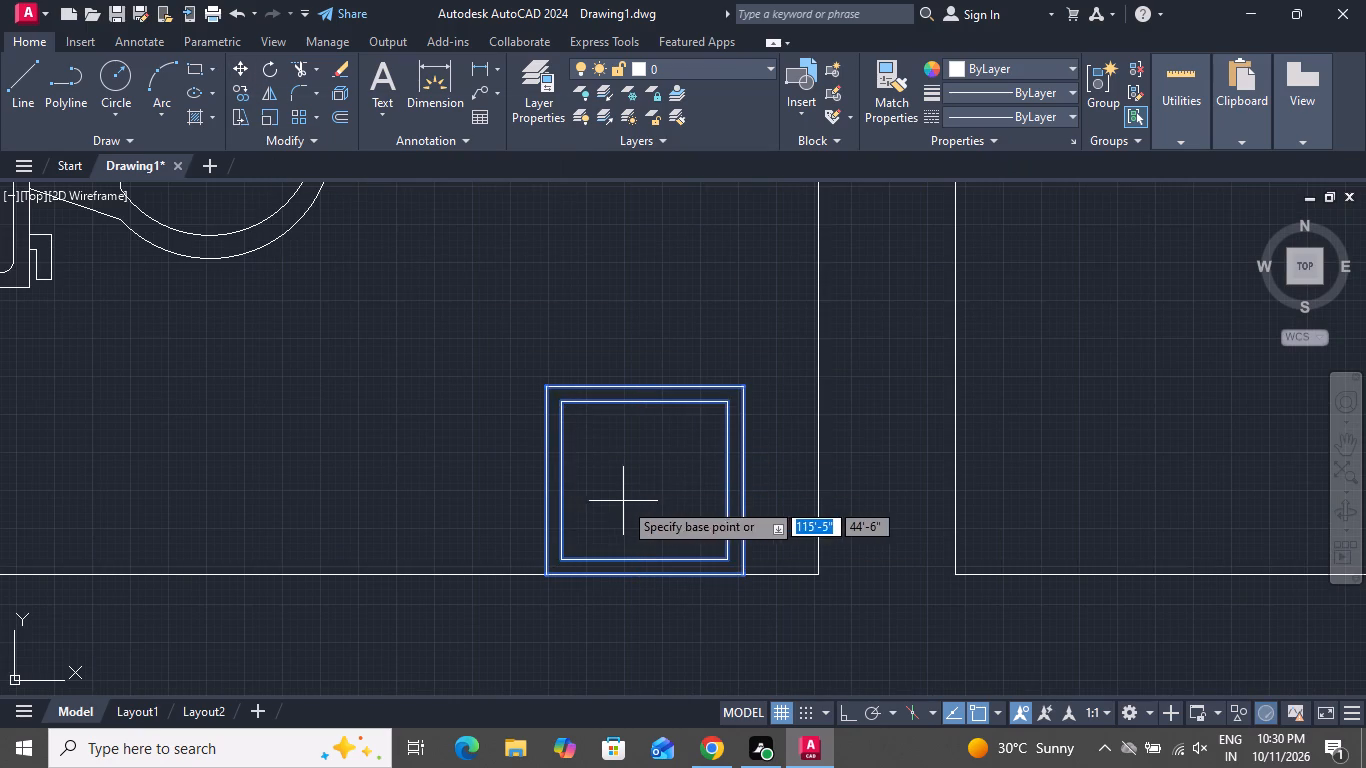
click(634, 500)
click(636, 491)
Draw a small drain circle at the centre of the washbasin.
scroll(642, 641, down, 2)
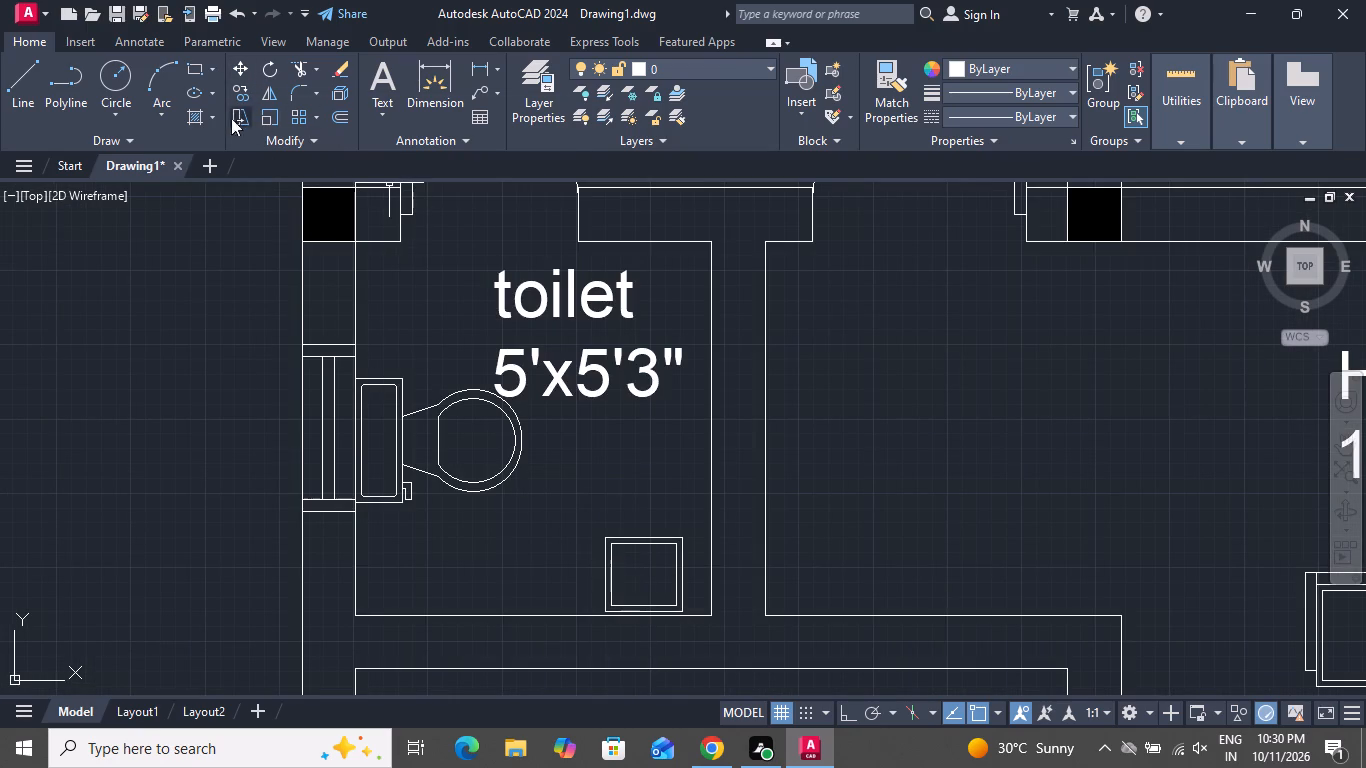
click(110, 69)
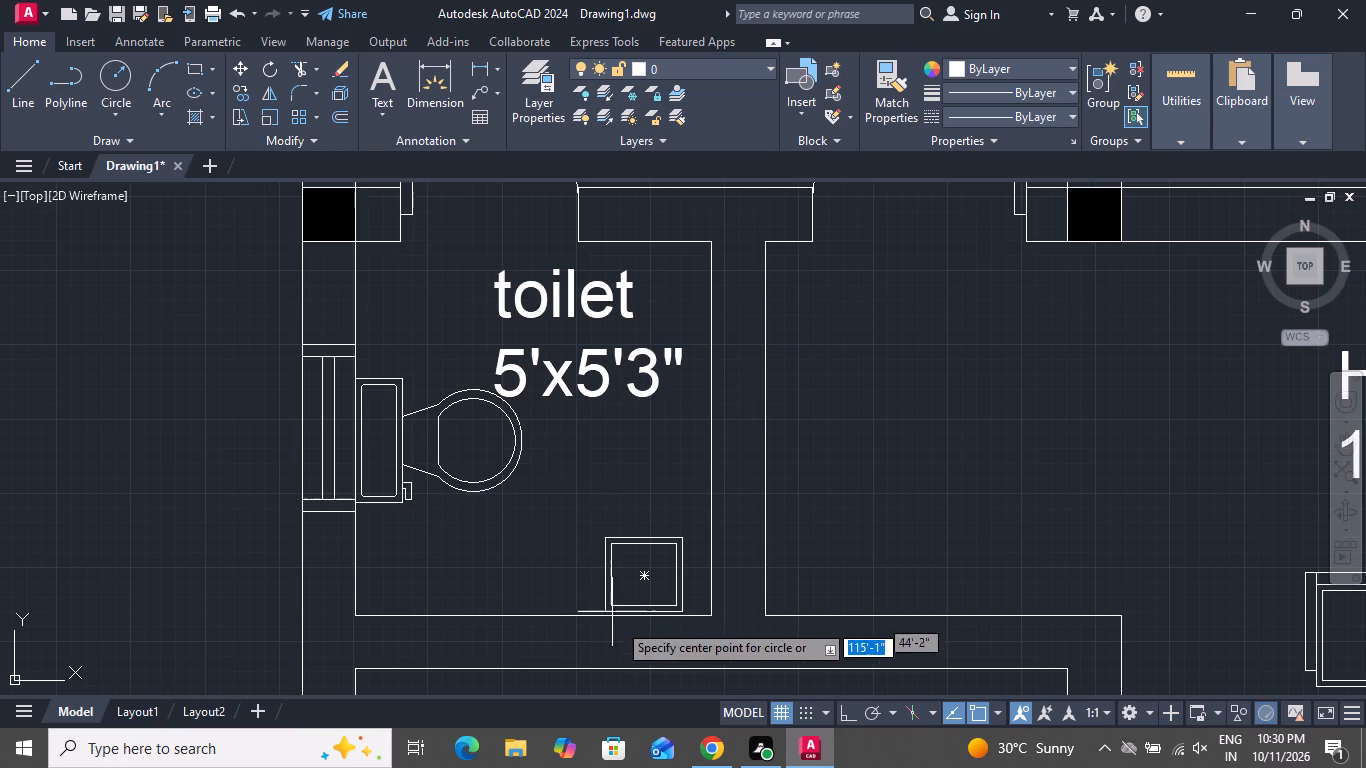
scroll(655, 593, up, 2)
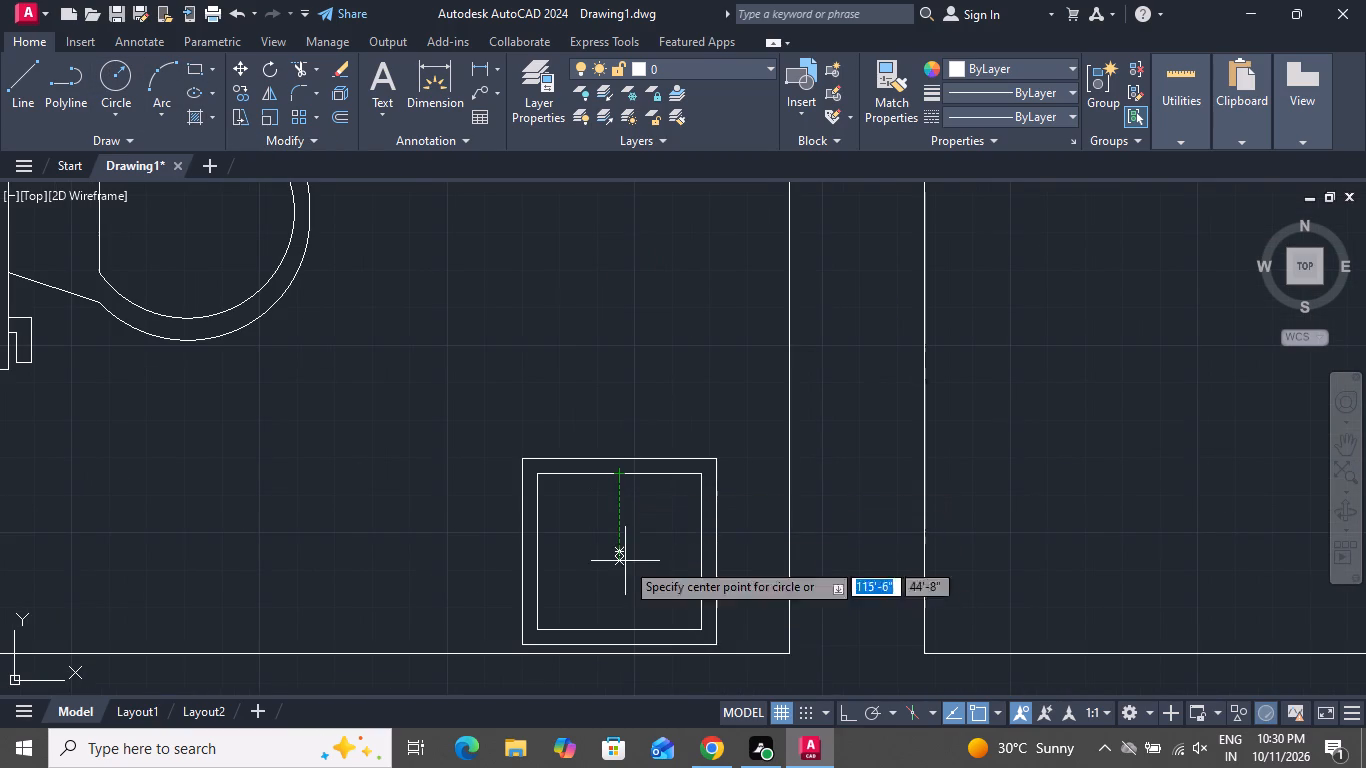
click(623, 556)
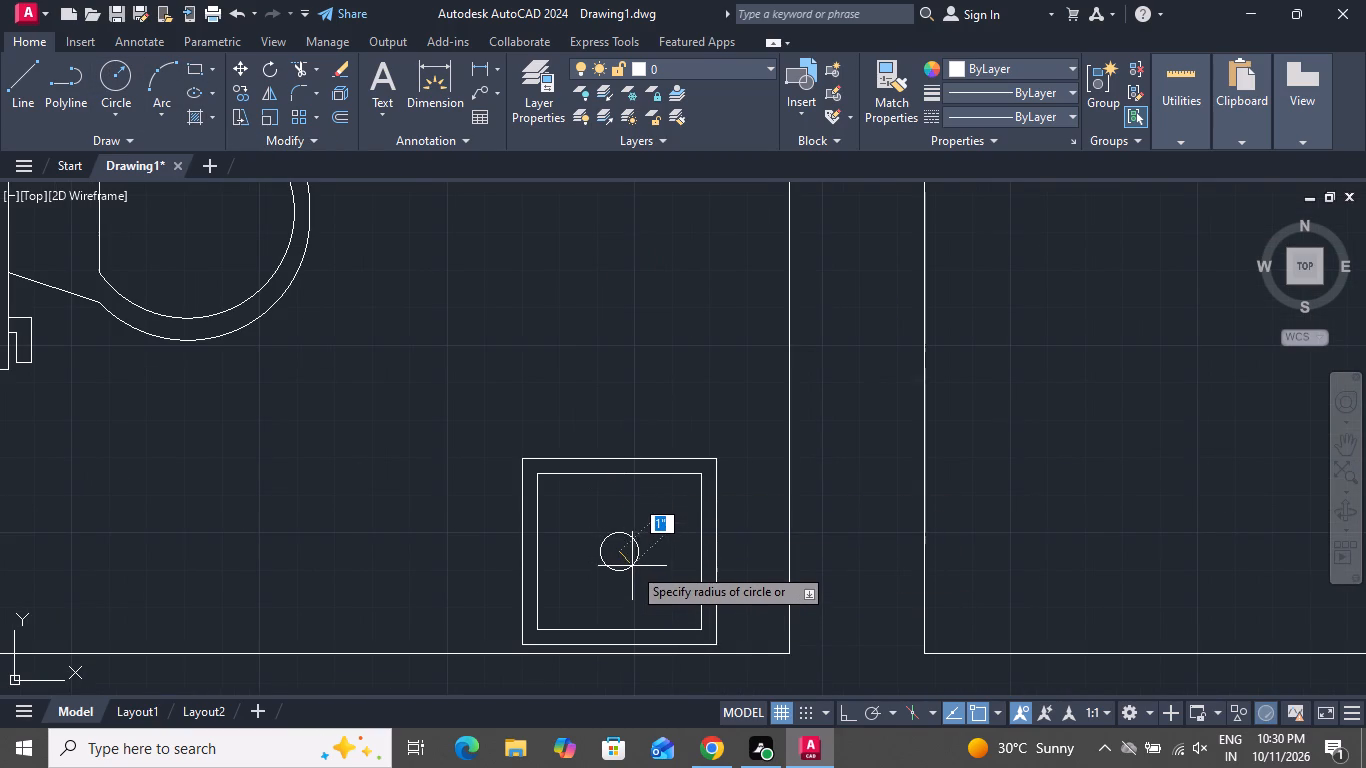
click(625, 557)
Draw a narrow tap rectangle about 1" wide from the midpoint of the washbasin's south edge northward, ending just short of the drain.
scroll(689, 608, down, 1)
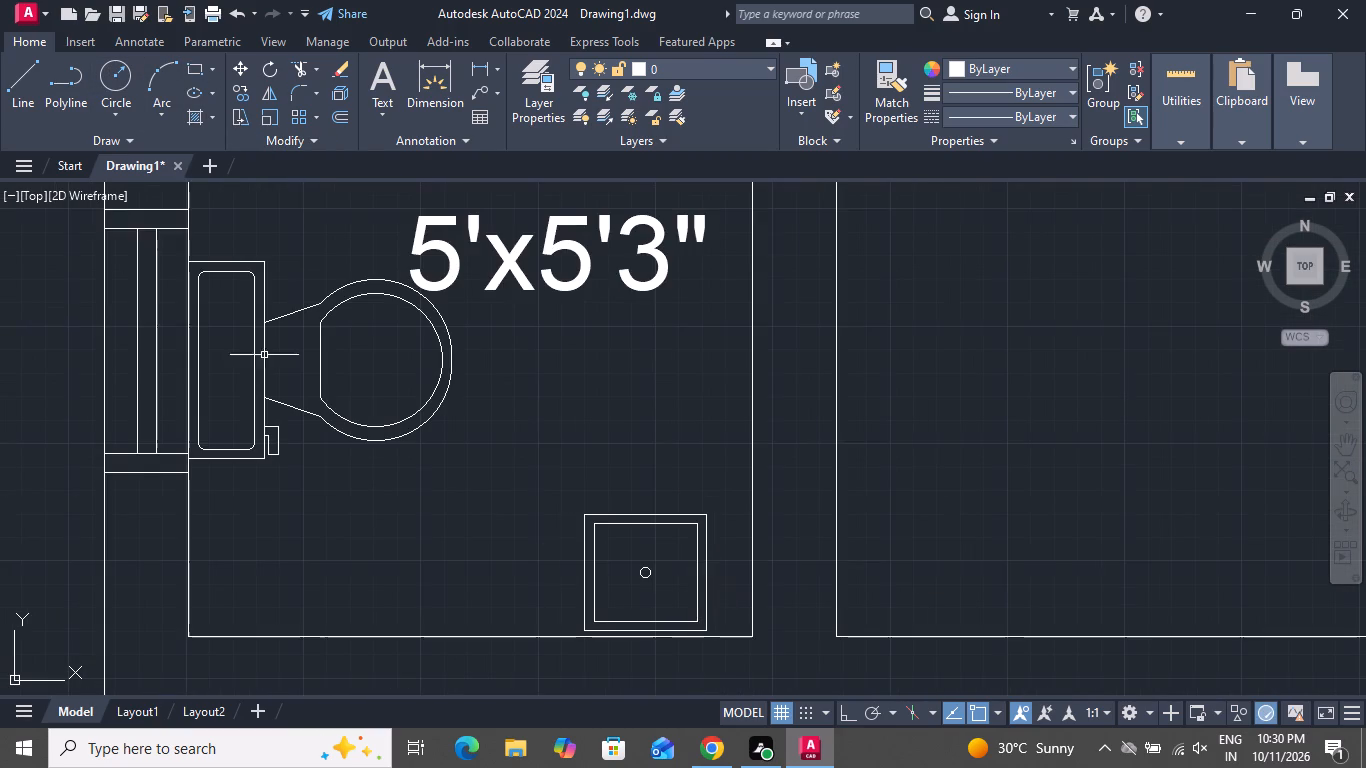
click(193, 67)
scroll(632, 634, up, 2)
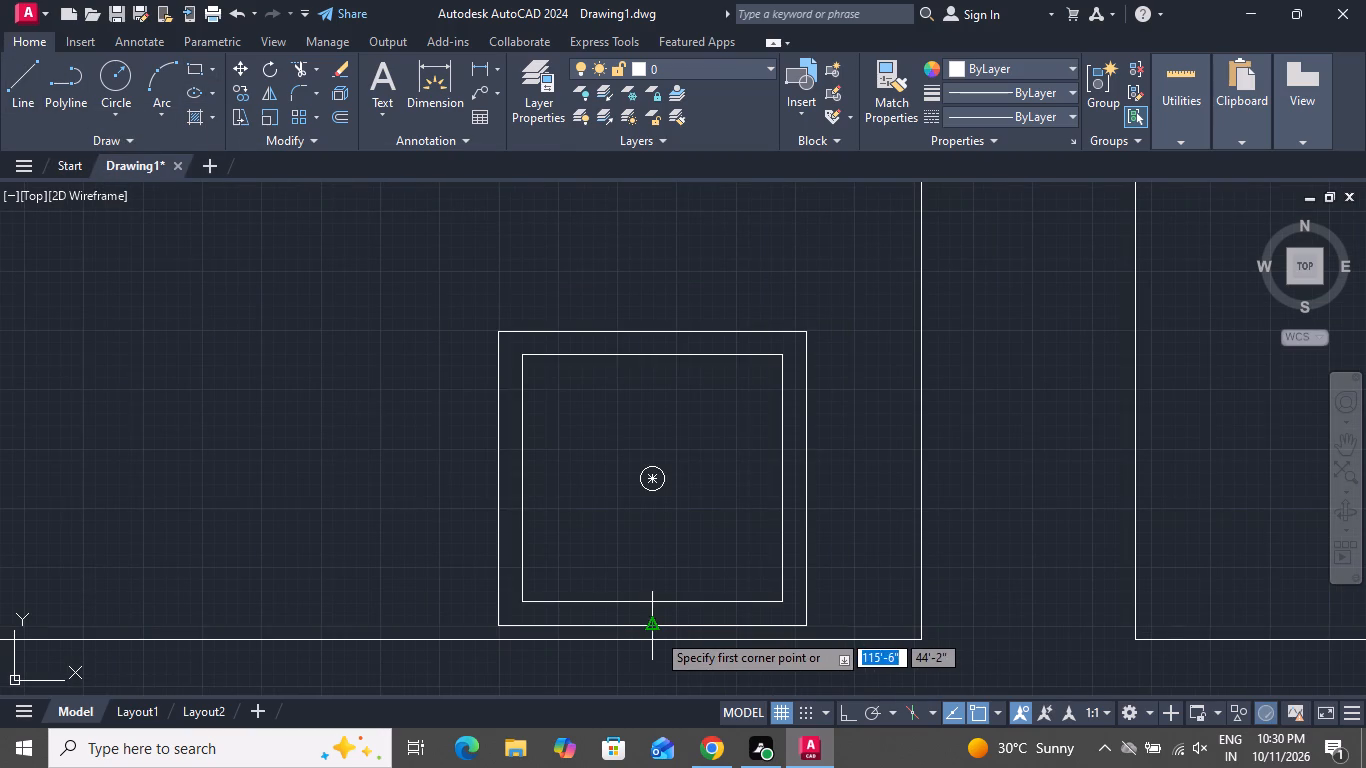
click(656, 632)
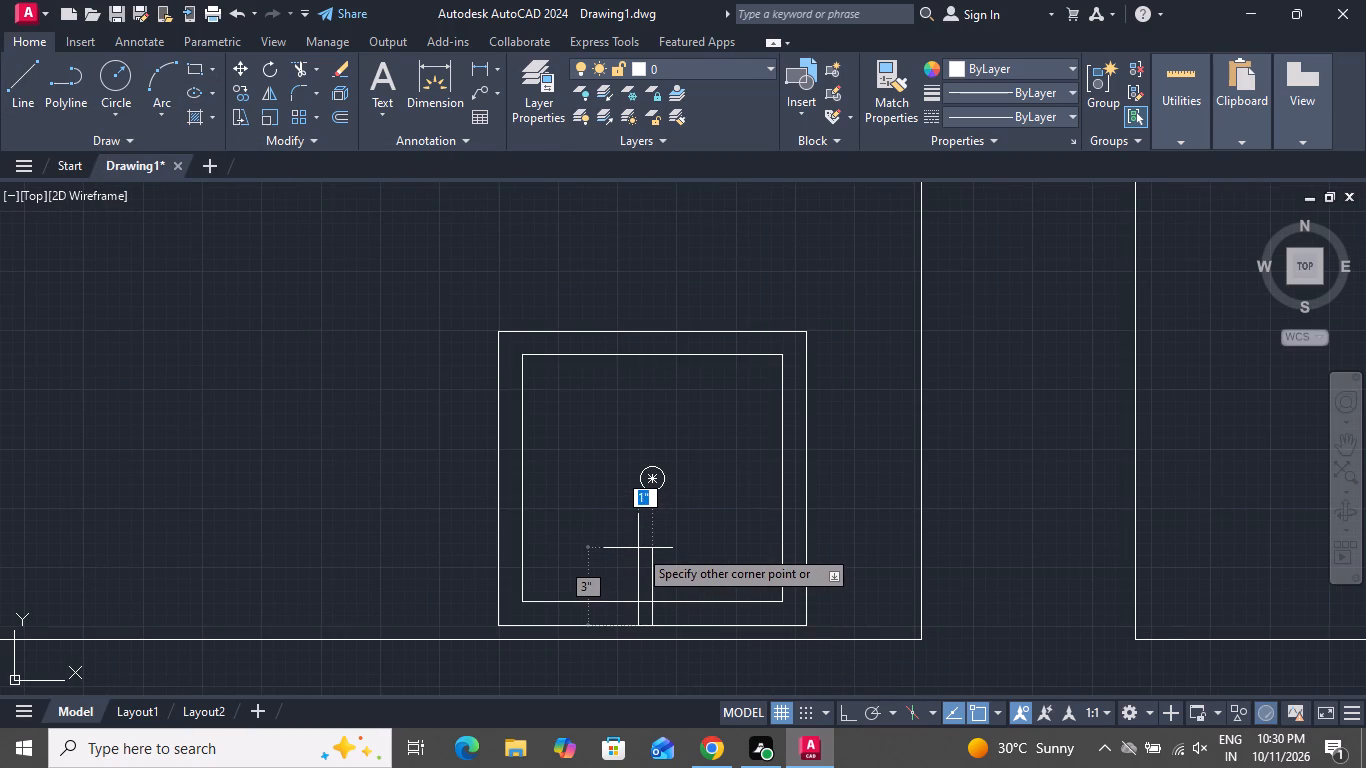
click(636, 525)
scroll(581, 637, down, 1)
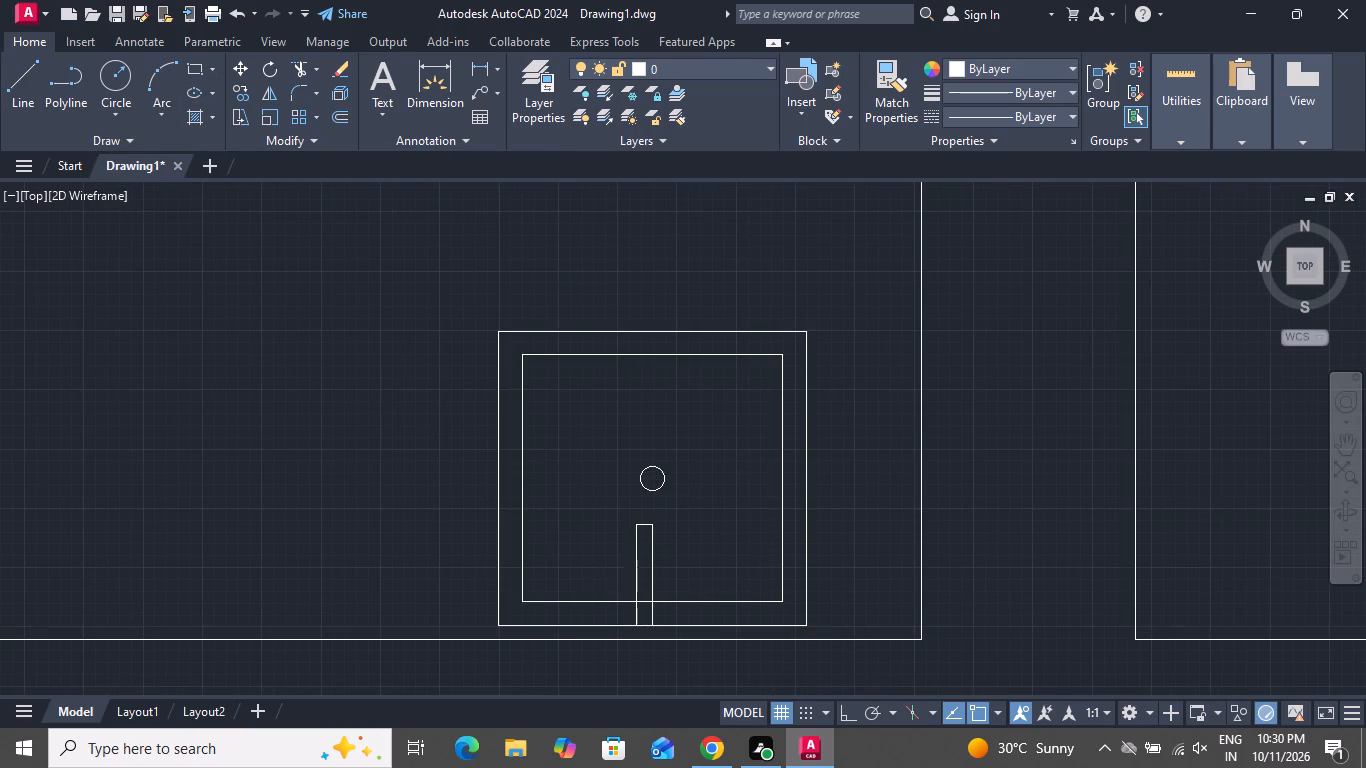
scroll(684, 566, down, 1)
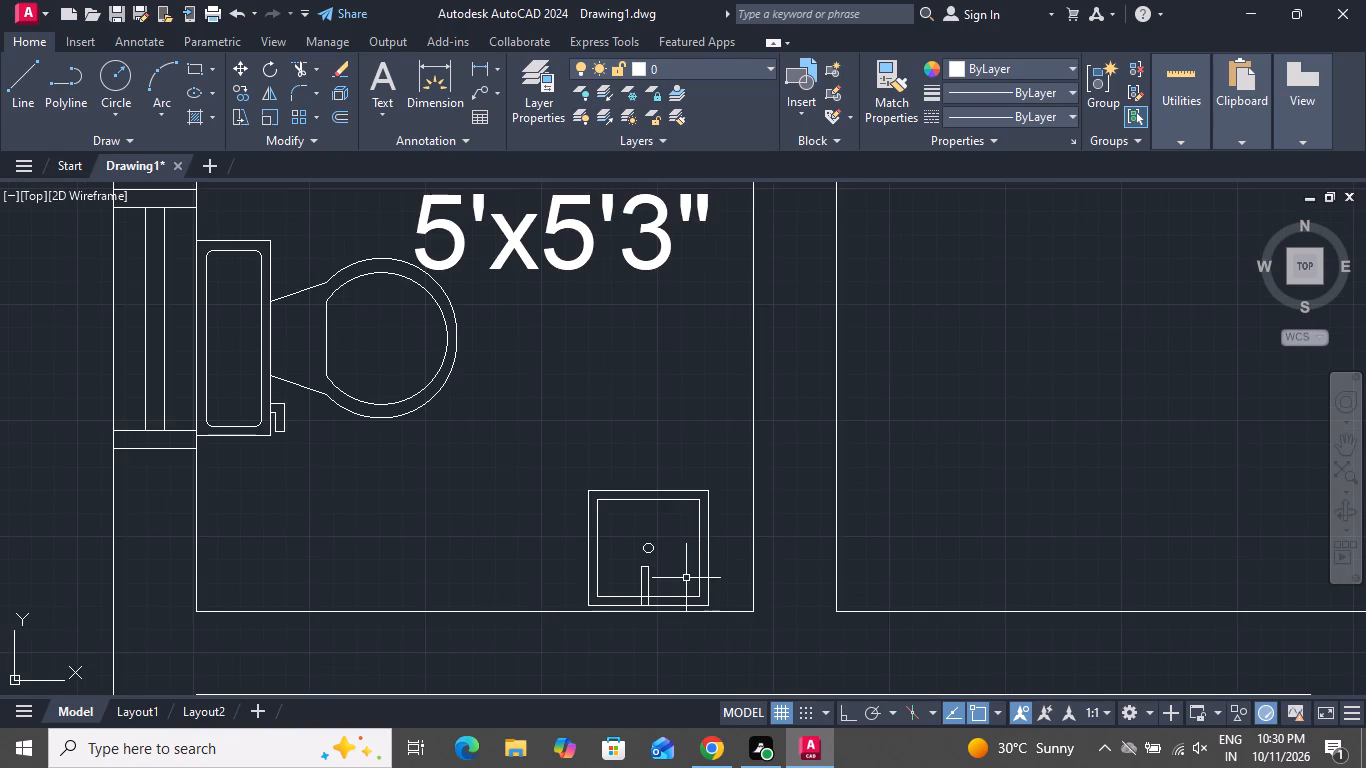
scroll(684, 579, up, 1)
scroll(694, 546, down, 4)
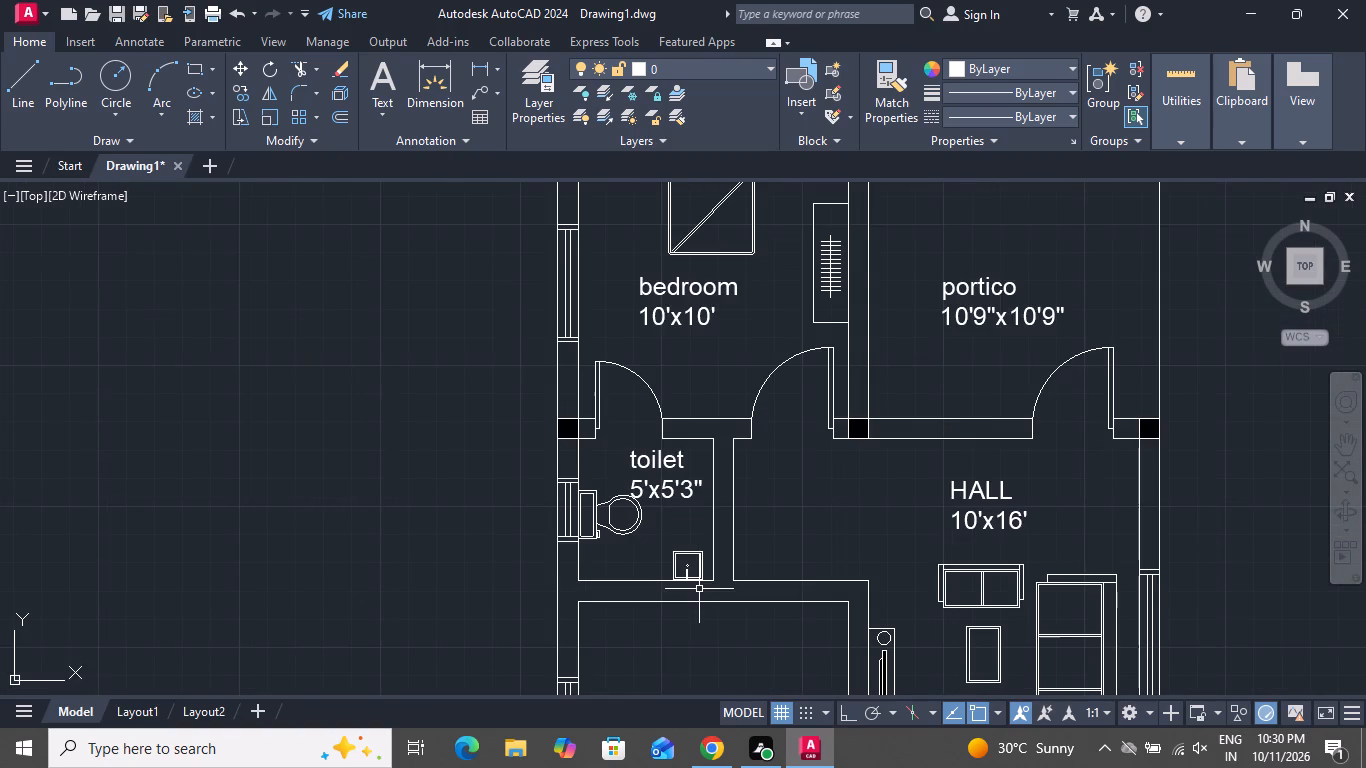
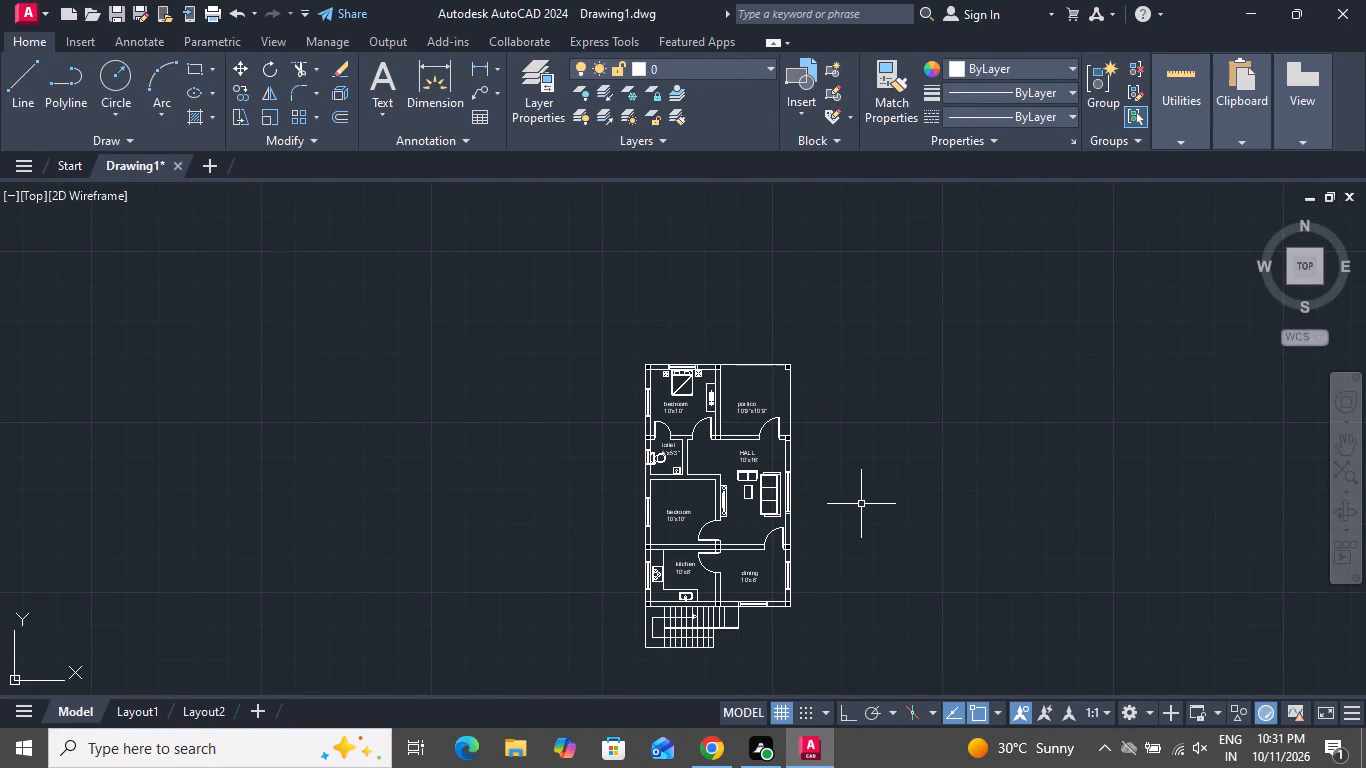
Move the south bedroom's name and size label northeast within the room, making space for a bed at the west wall.
scroll(709, 554, up, 2)
click(615, 435)
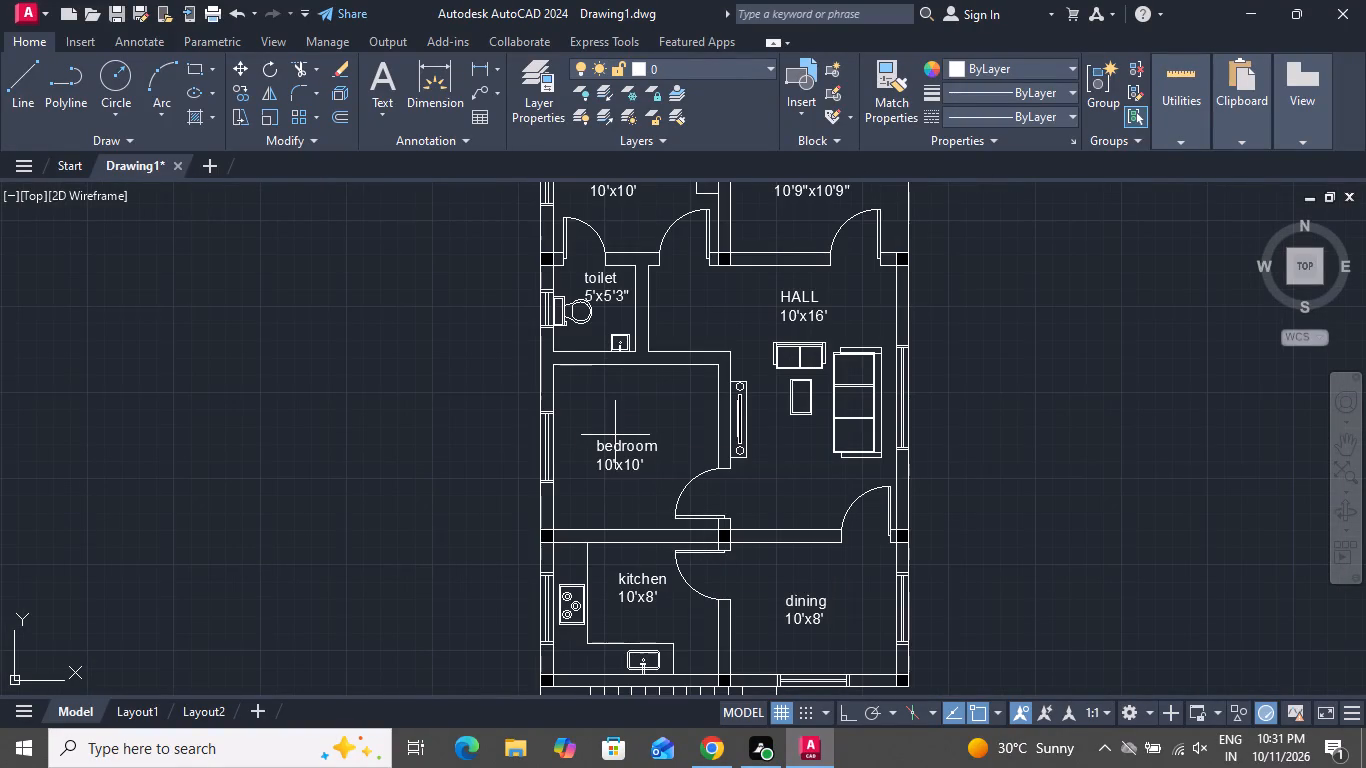
click(623, 462)
click(626, 451)
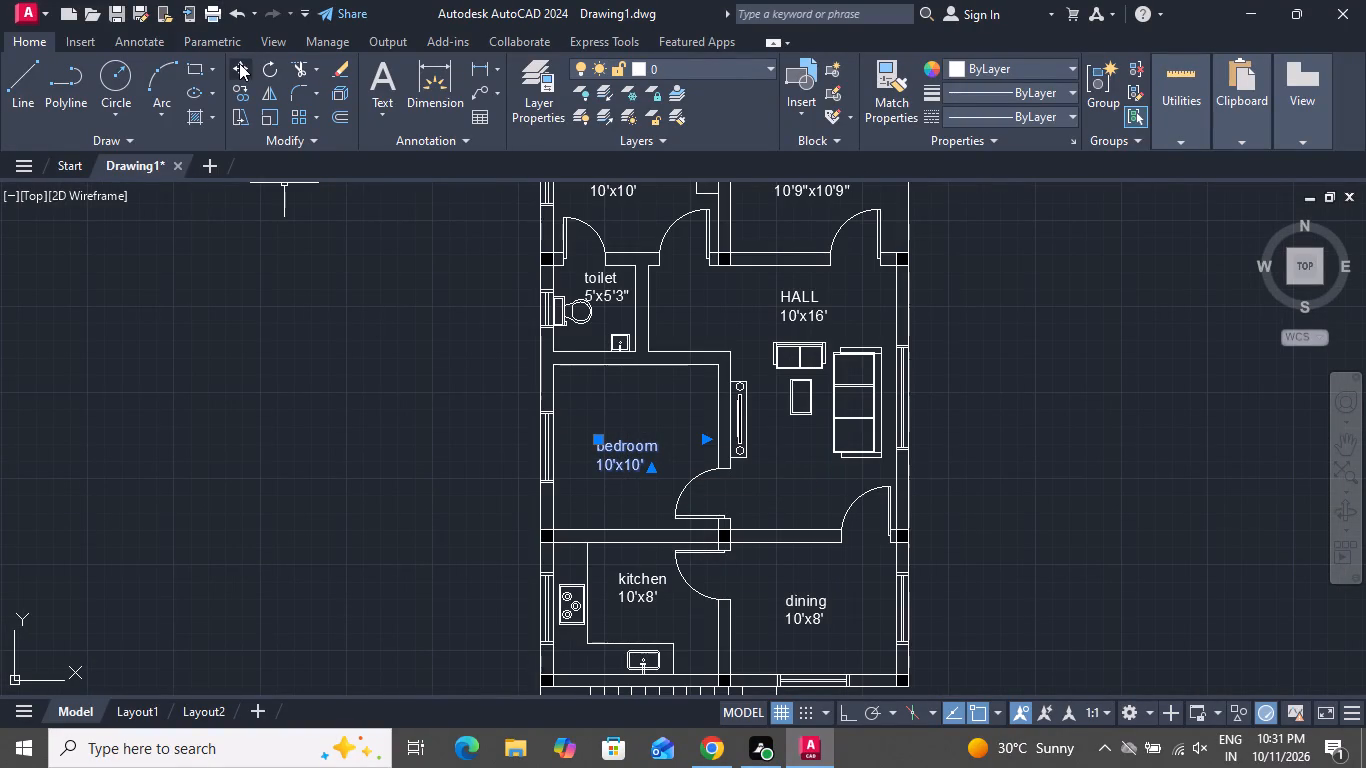
click(239, 63)
click(598, 453)
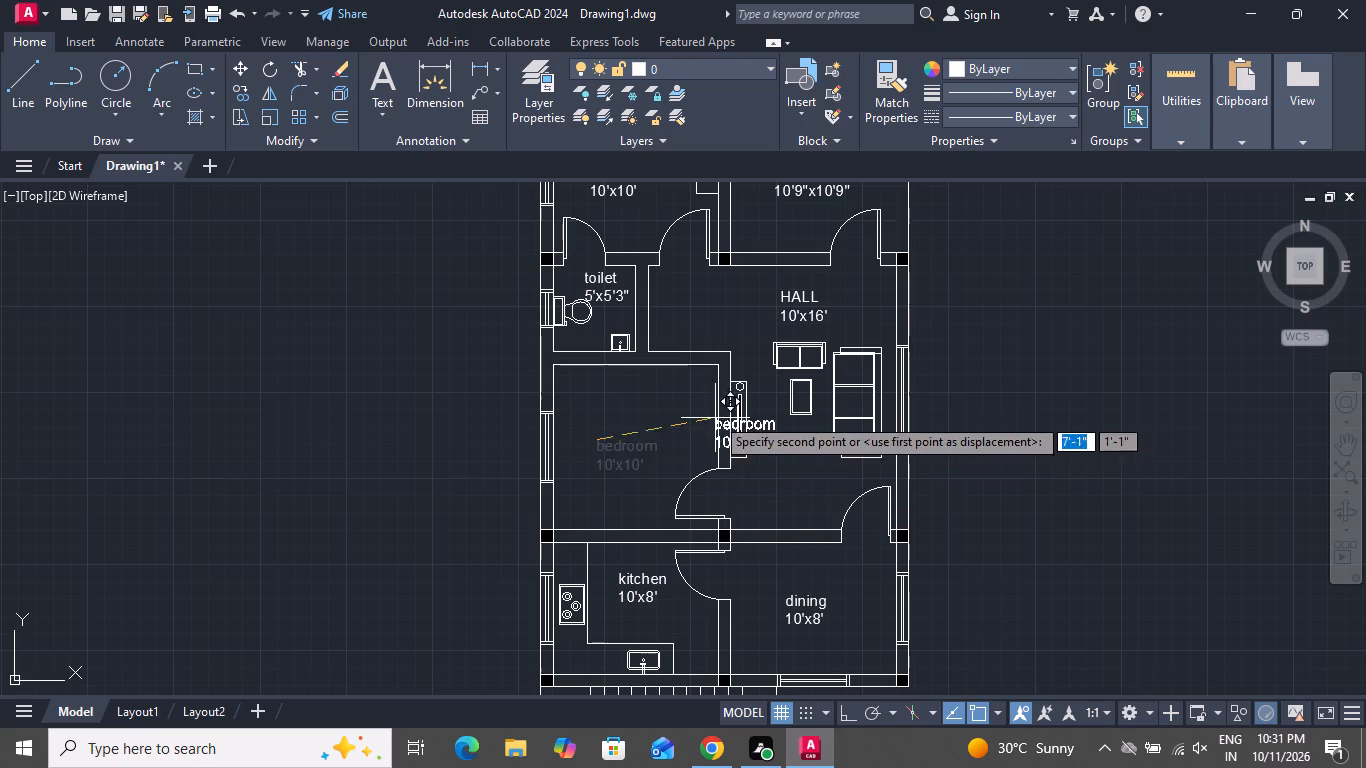
click(653, 398)
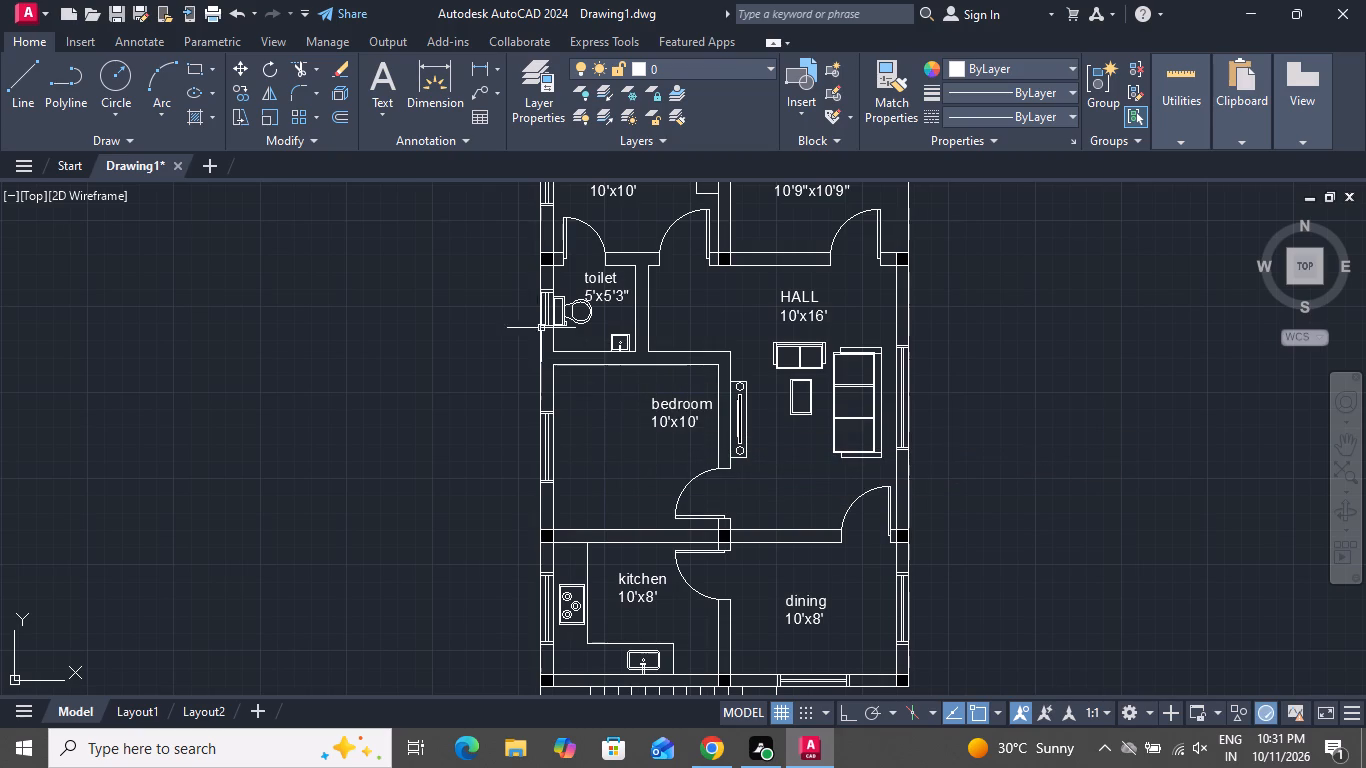
Draw a bed rectangle about 5'-9" by 4'-9" against the south bedroom's west wall, spanning the window.
click(190, 67)
scroll(588, 470, up, 3)
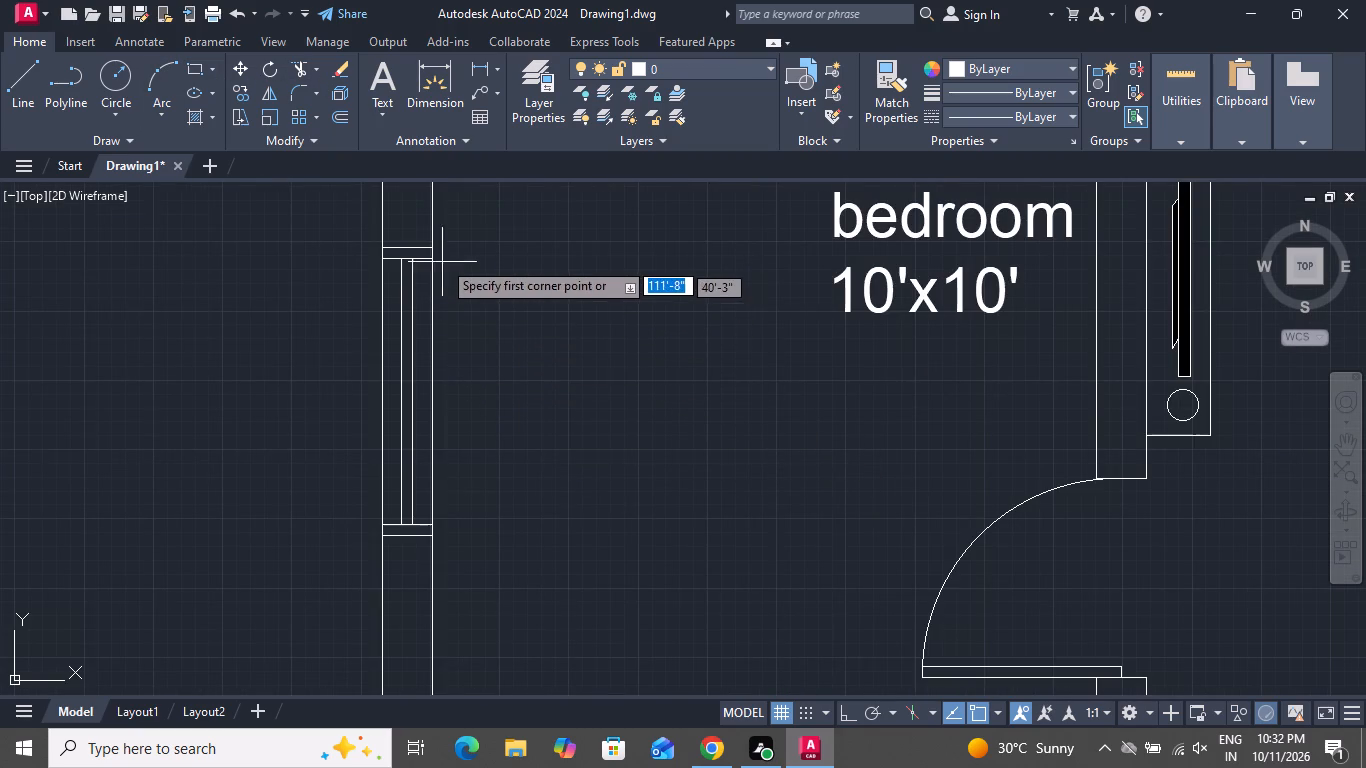
click(434, 228)
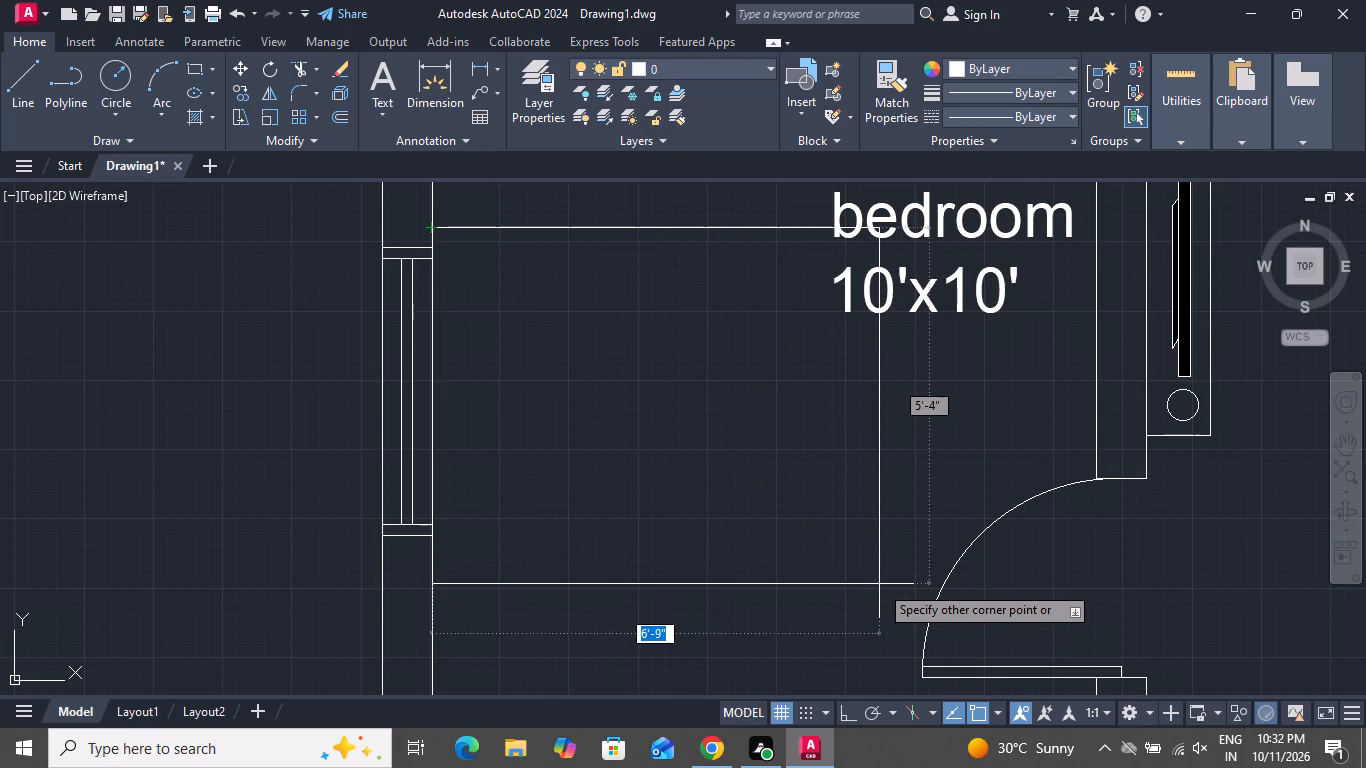
click(815, 543)
Offset the bed rectangle 1" inward to form the bed's inner outline.
scroll(898, 657, down, 5)
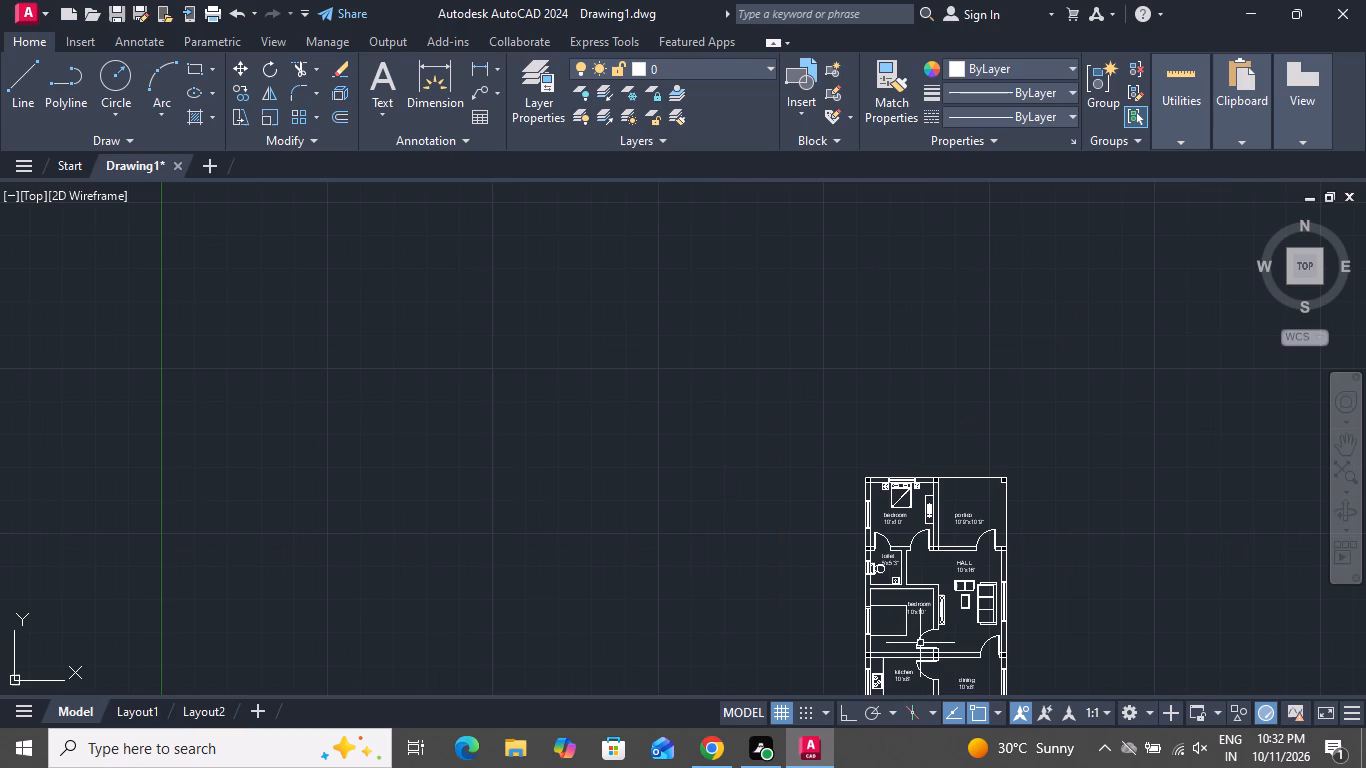
scroll(921, 652, up, 2)
scroll(810, 511, up, 2)
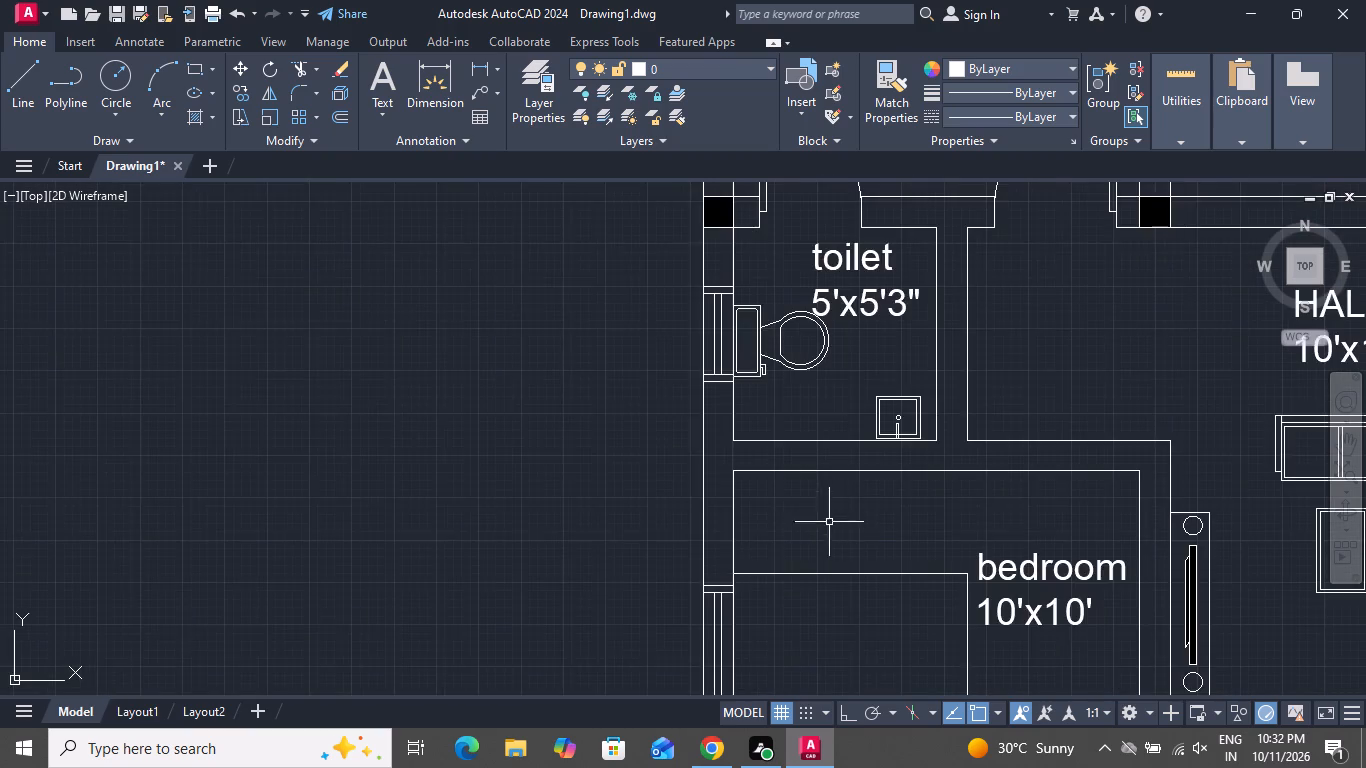
scroll(837, 501, down, 2)
scroll(929, 612, up, 2)
scroll(929, 592, down, 1)
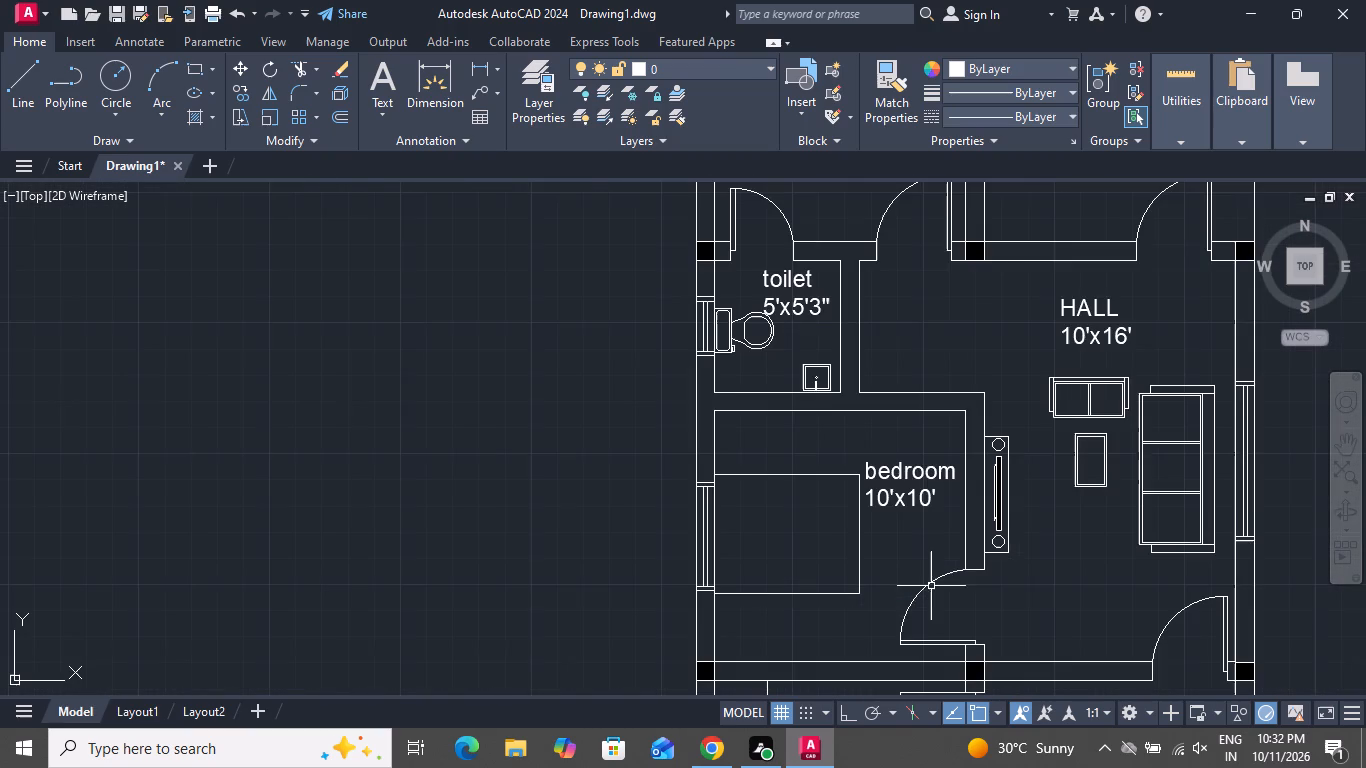
scroll(921, 530, down, 1)
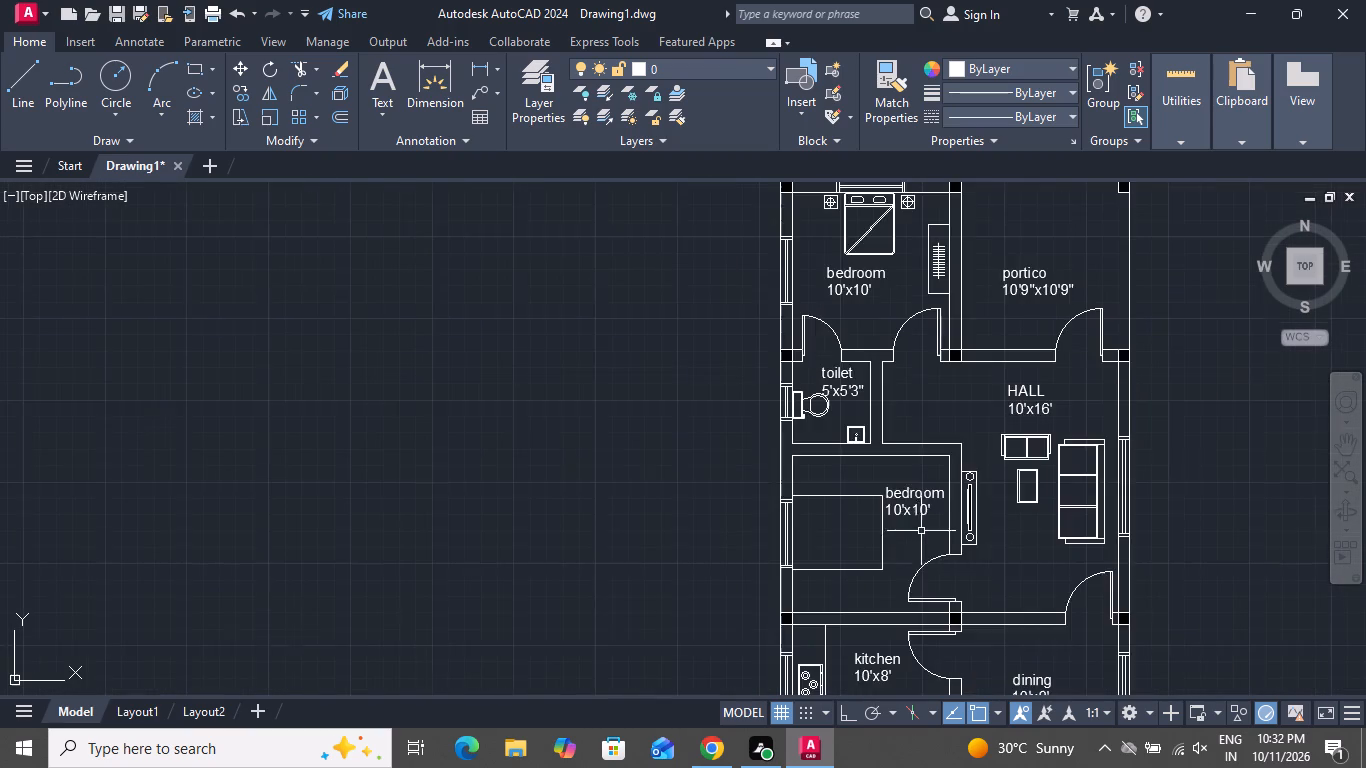
scroll(889, 557, up, 2)
text(o)
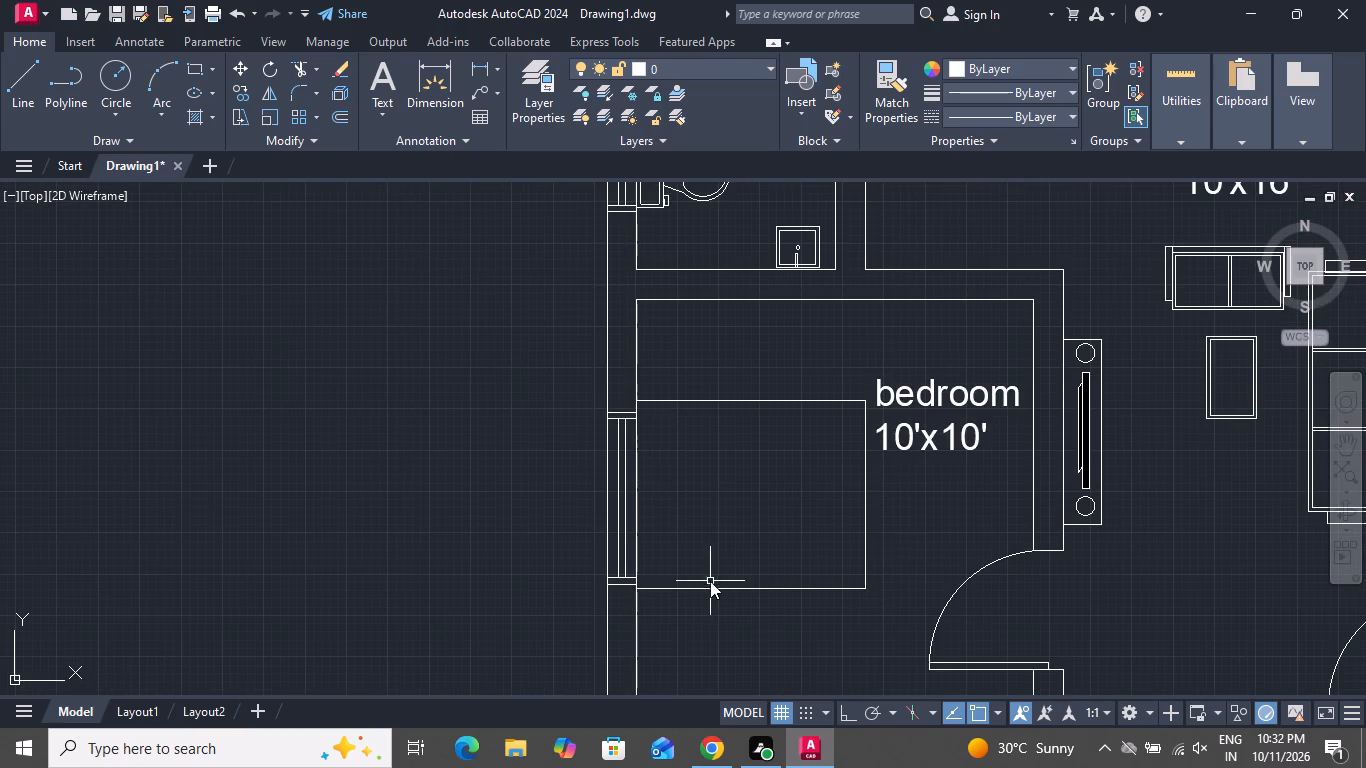
key(space)
key(1)
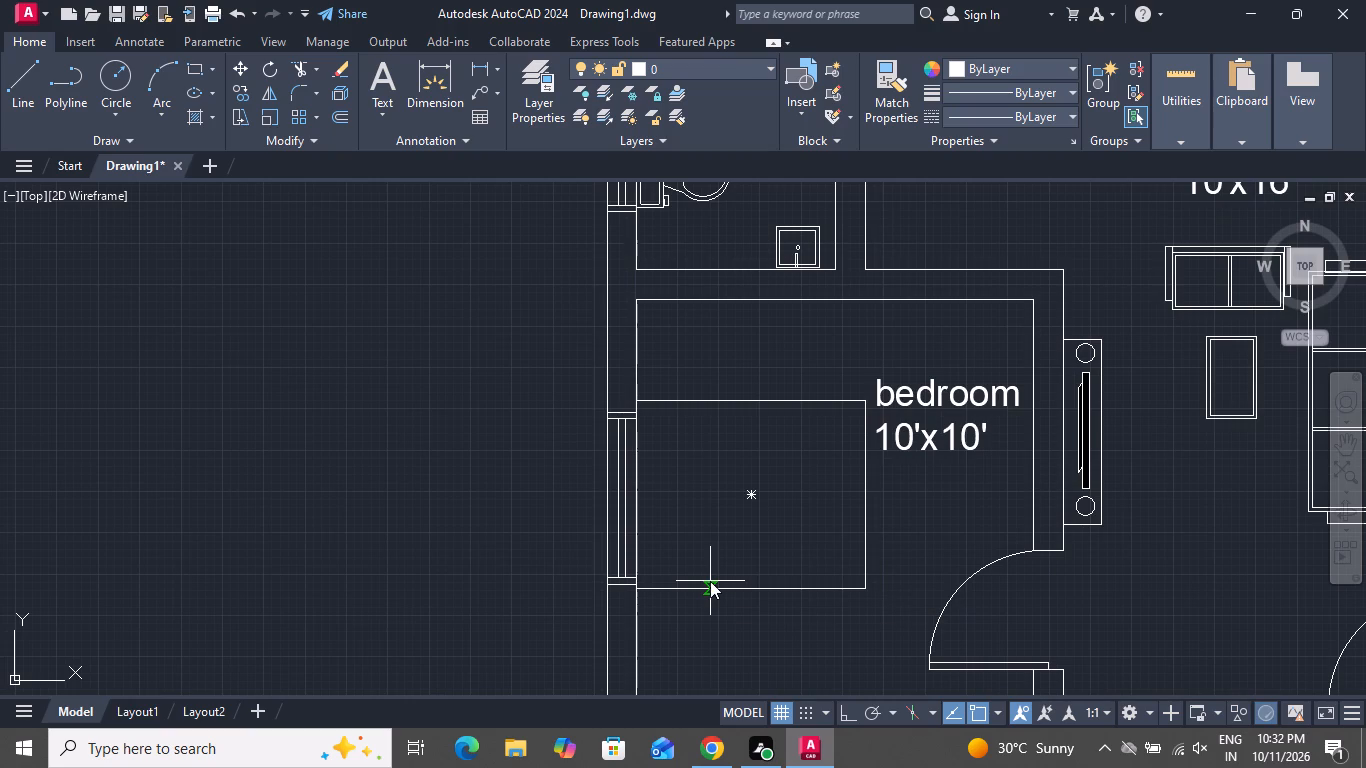
key(shift+quotedbl)
key(Return)
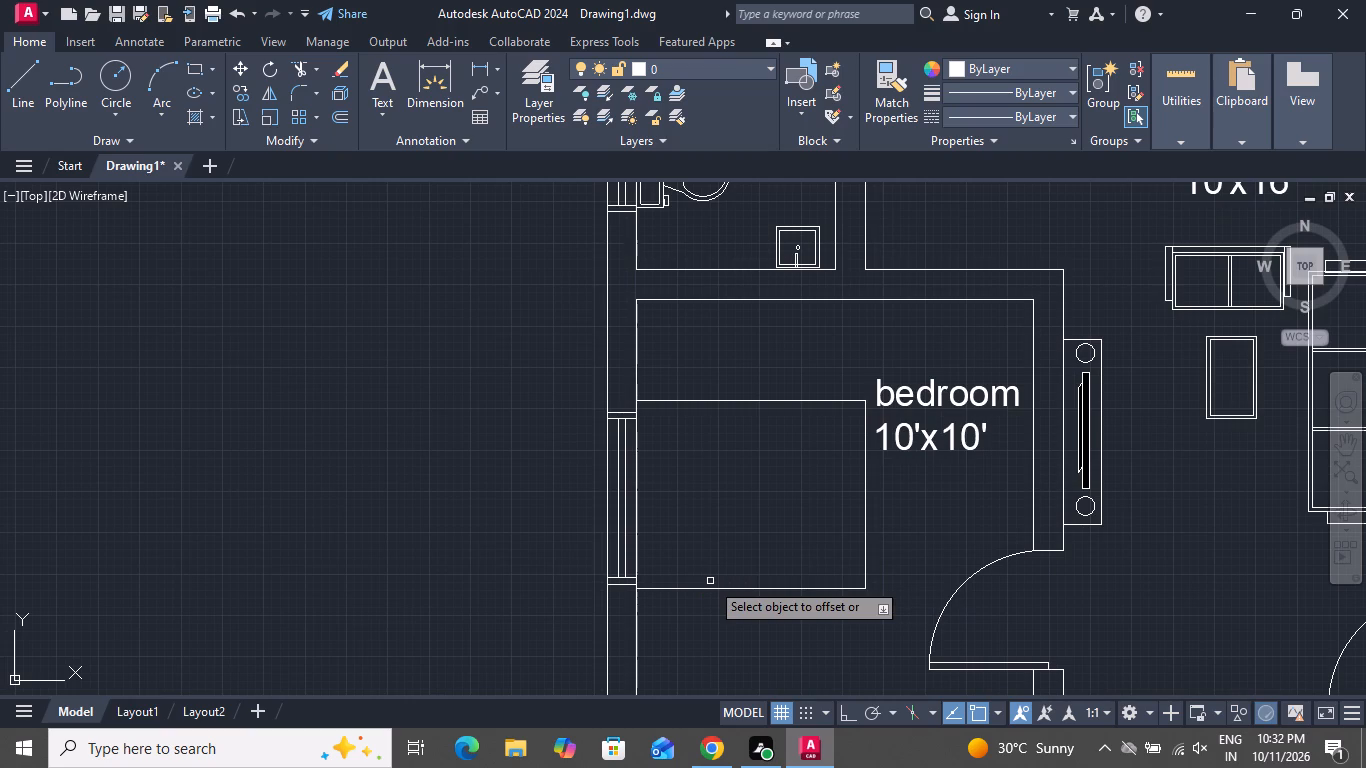
click(722, 588)
click(721, 570)
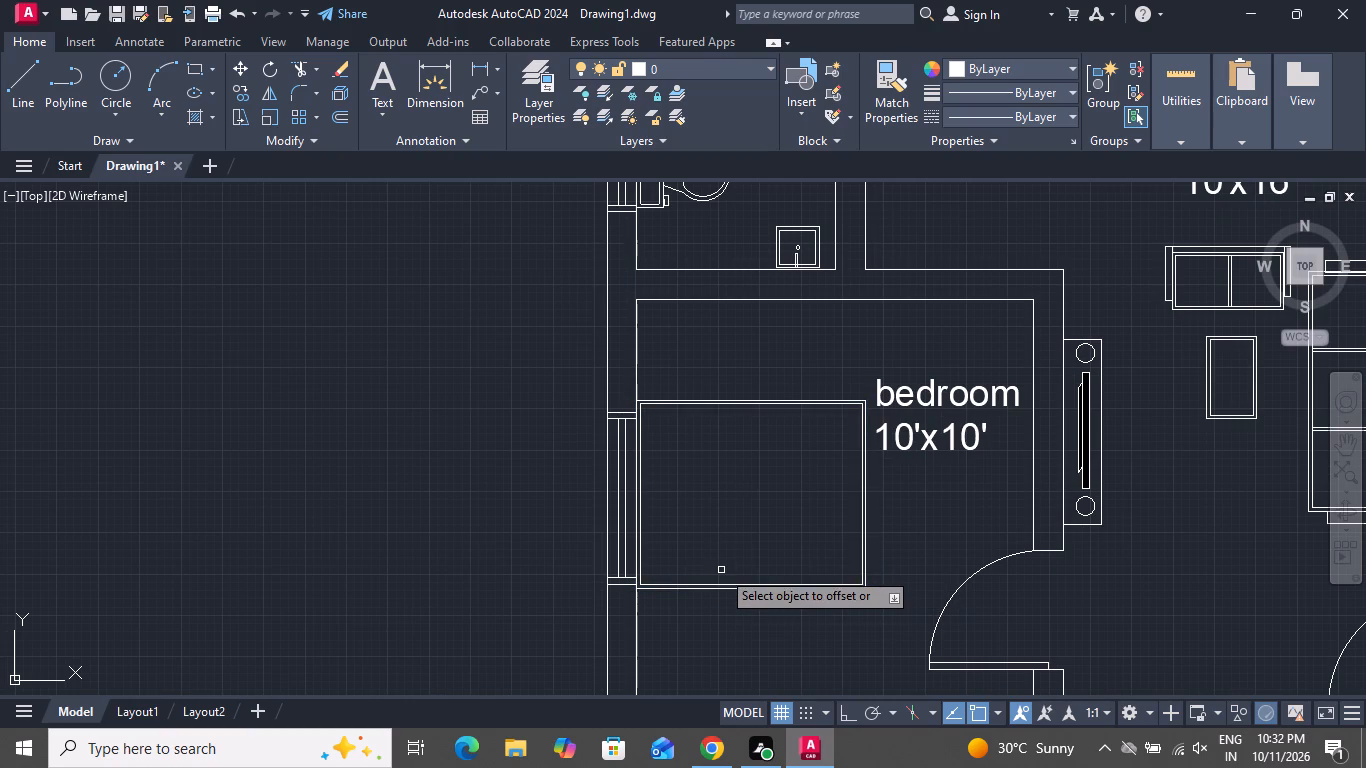
right_click(721, 568)
click(760, 391)
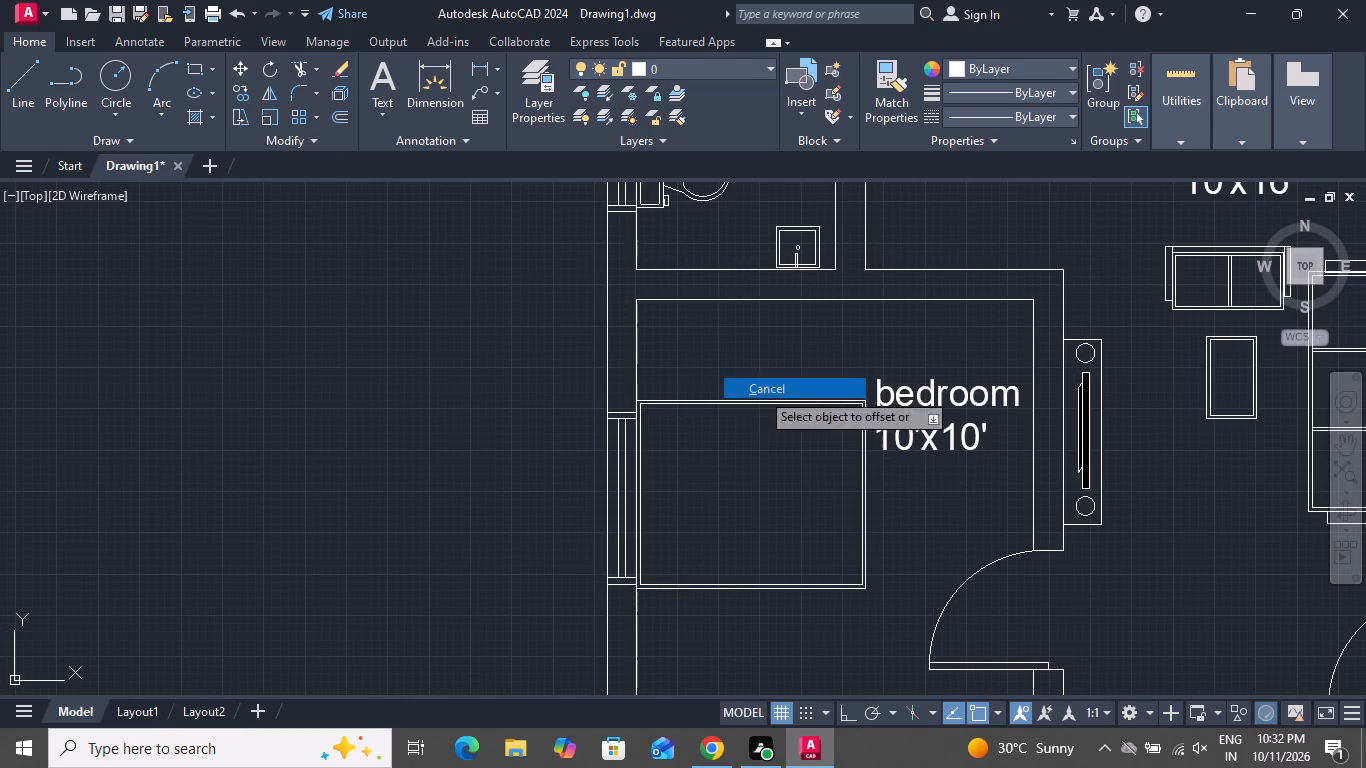
Draw a vertical line about 4'-7" long across the bed's inner outline near its west end, marking off the pillow area.
click(15, 78)
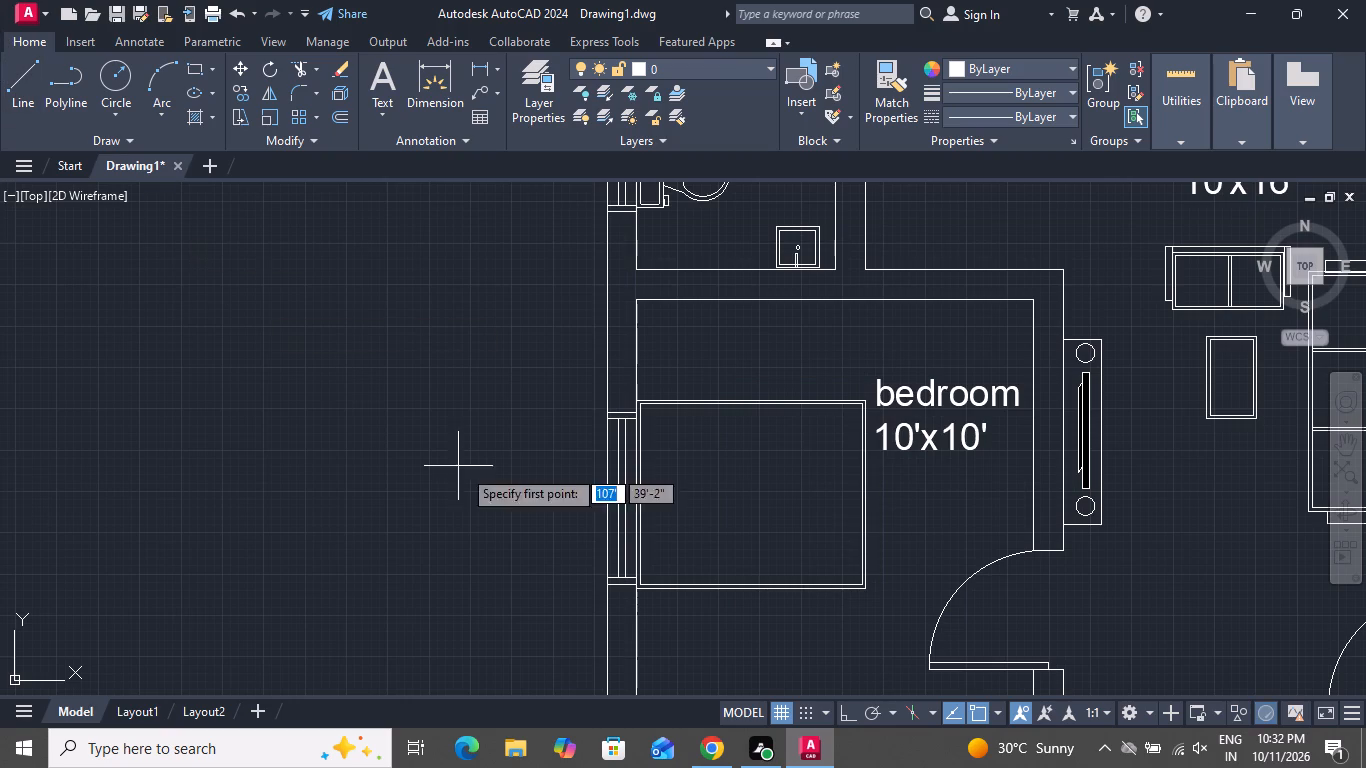
scroll(684, 508, up, 1)
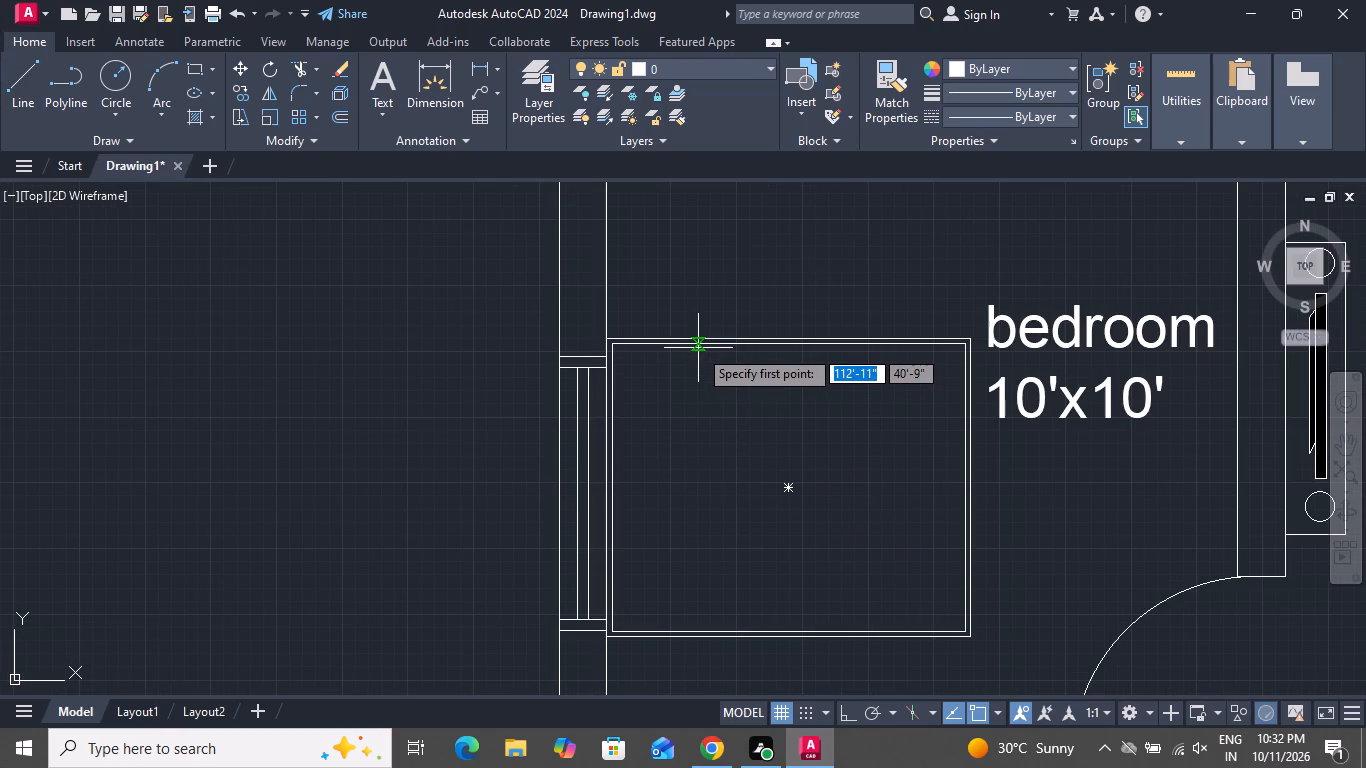
click(698, 345)
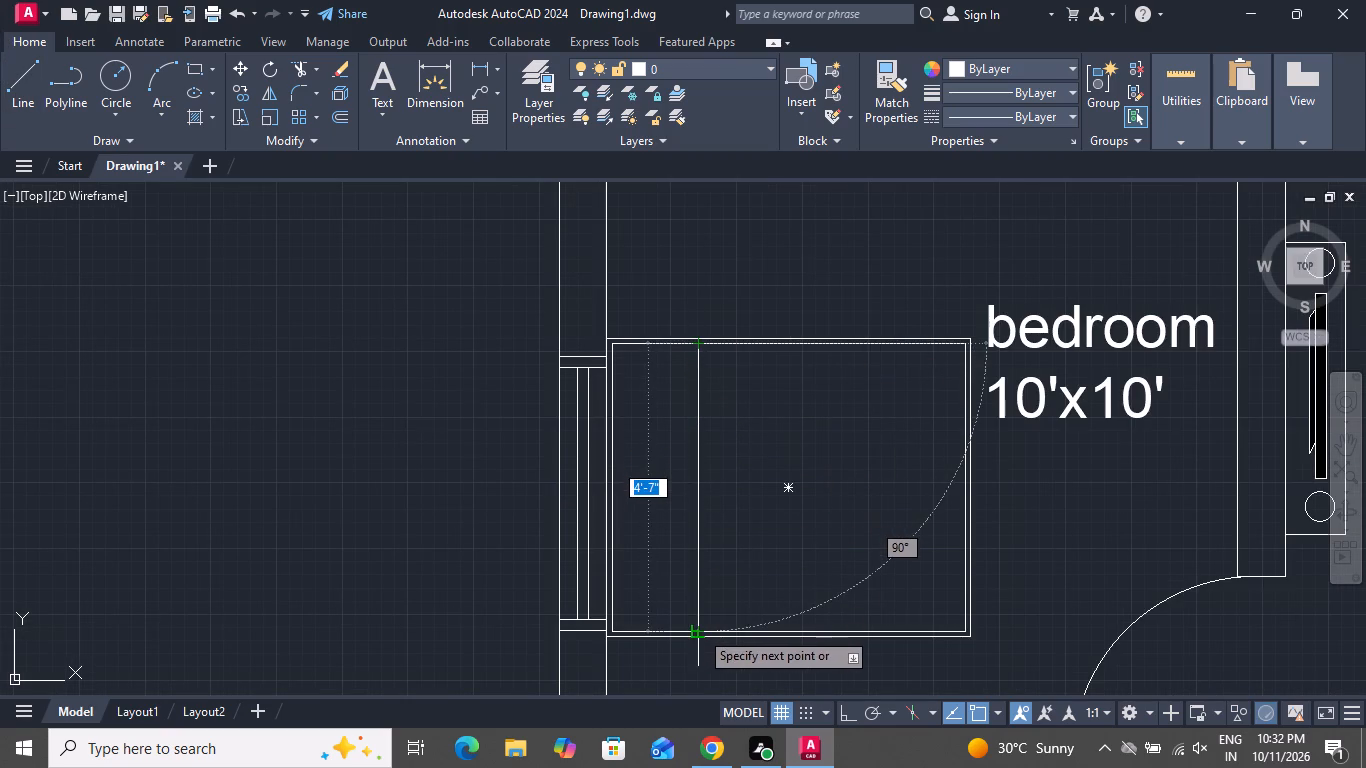
click(702, 628)
right_click(702, 626)
click(730, 436)
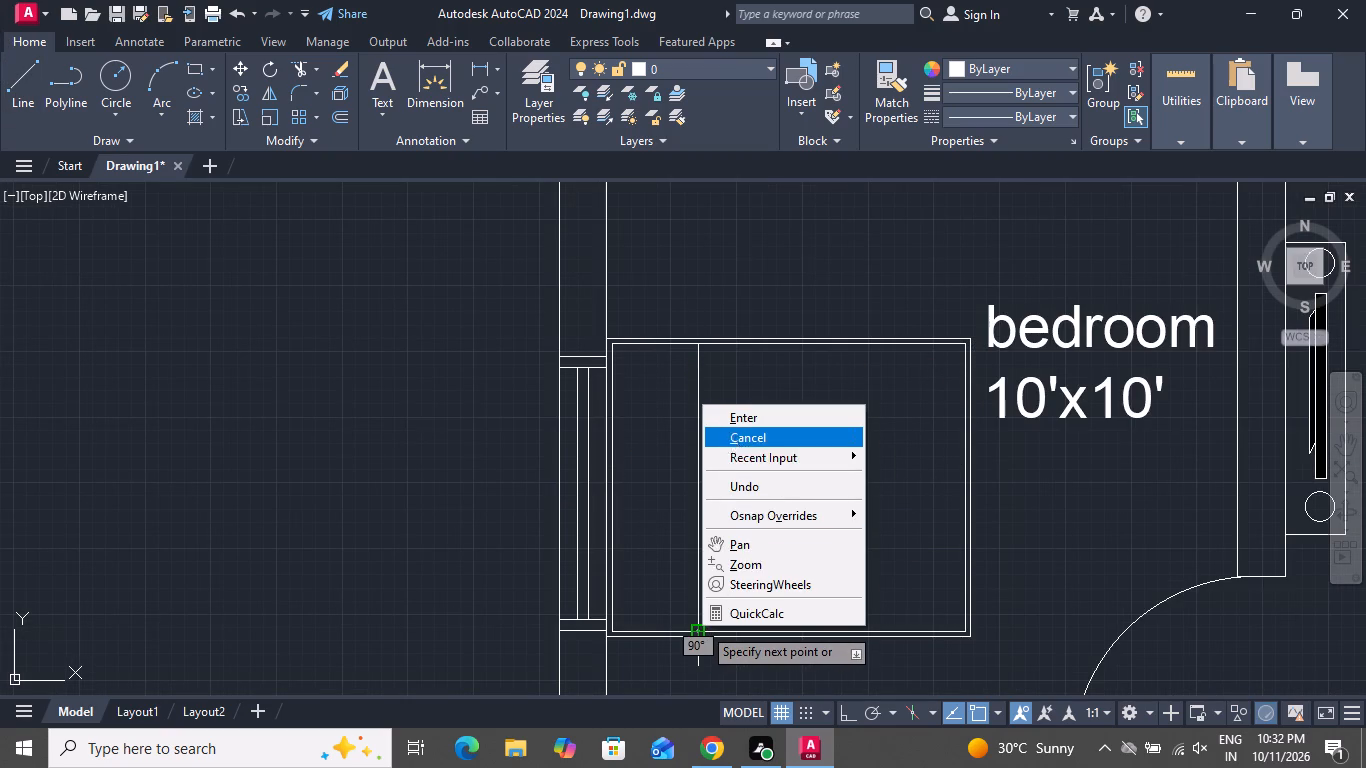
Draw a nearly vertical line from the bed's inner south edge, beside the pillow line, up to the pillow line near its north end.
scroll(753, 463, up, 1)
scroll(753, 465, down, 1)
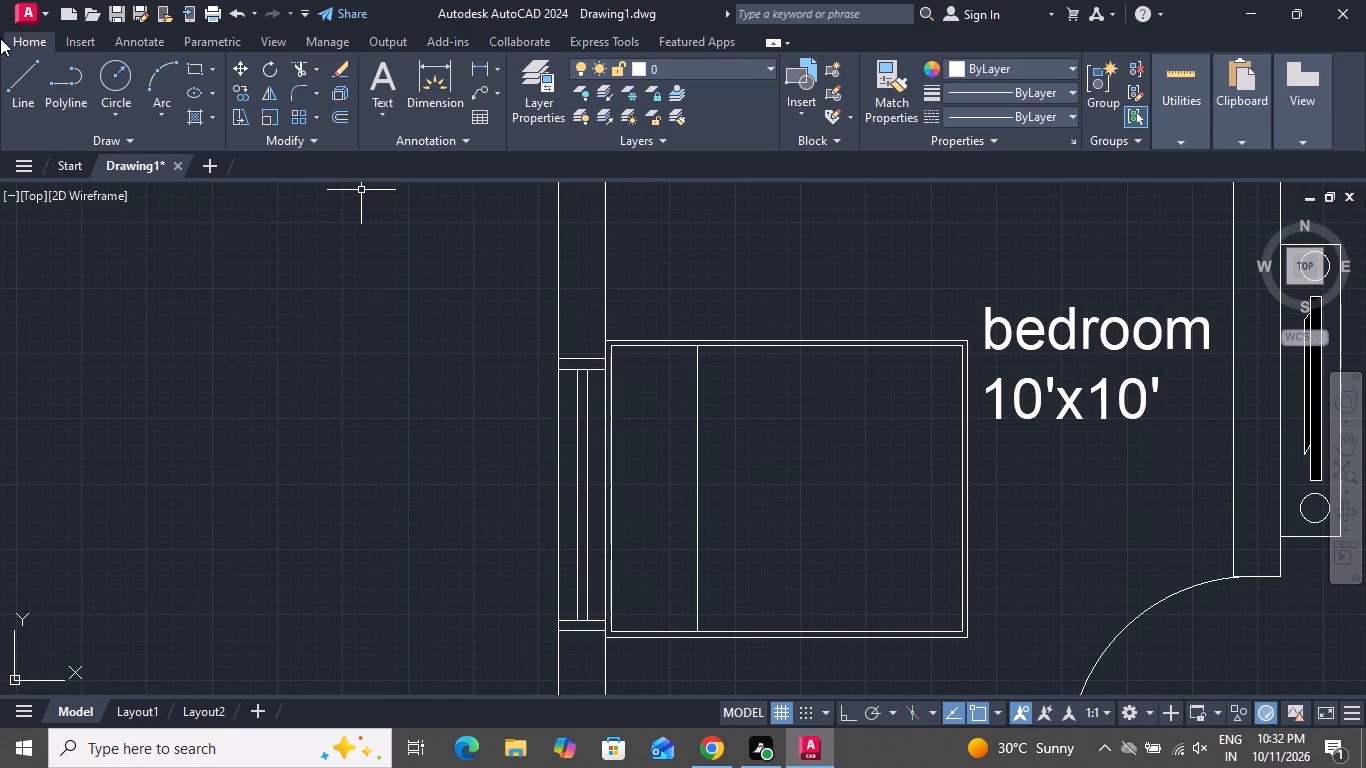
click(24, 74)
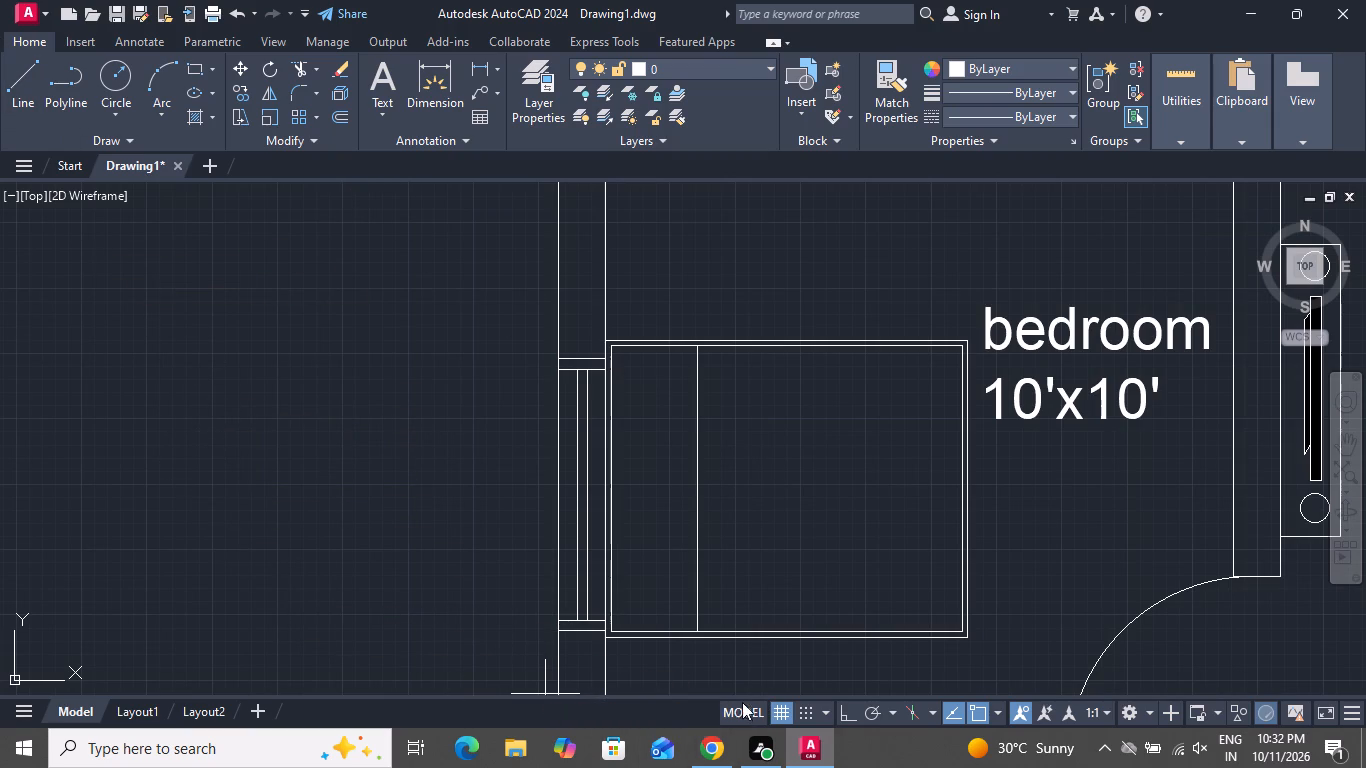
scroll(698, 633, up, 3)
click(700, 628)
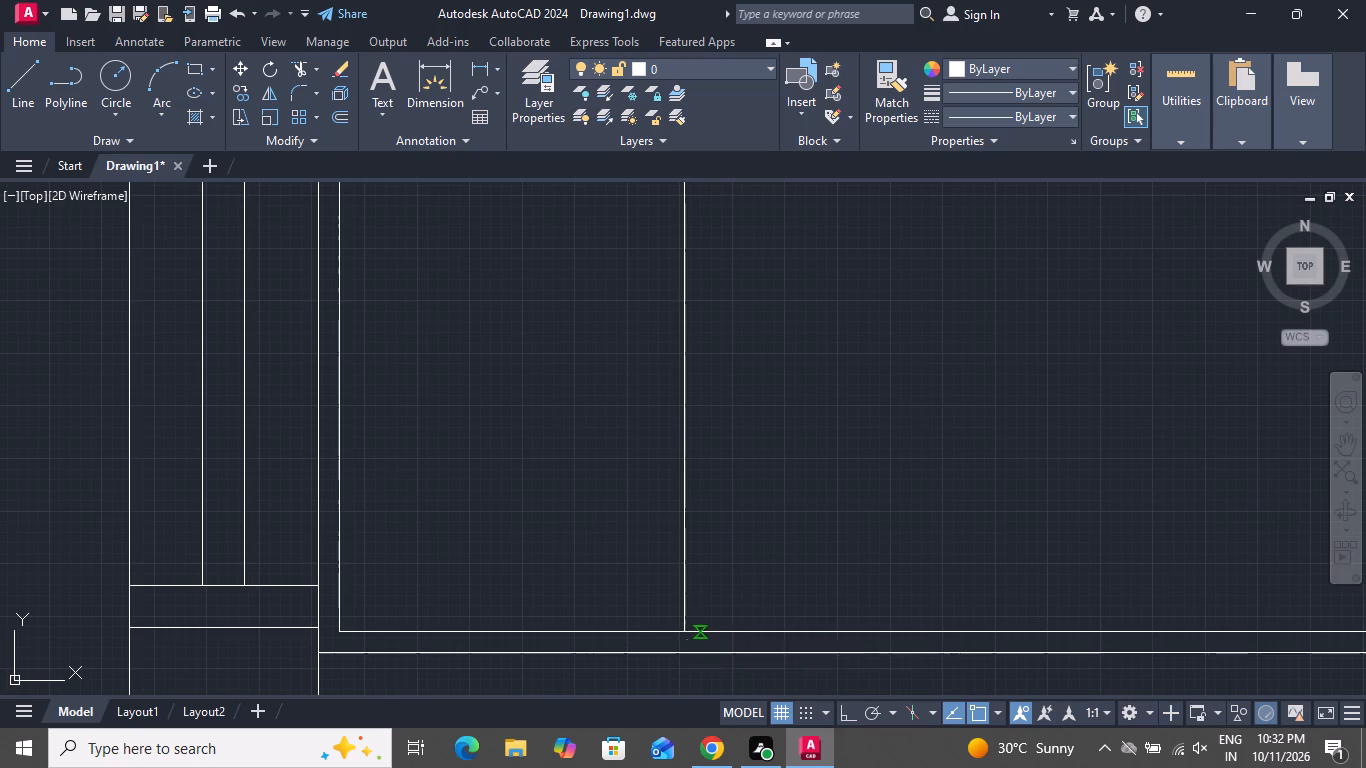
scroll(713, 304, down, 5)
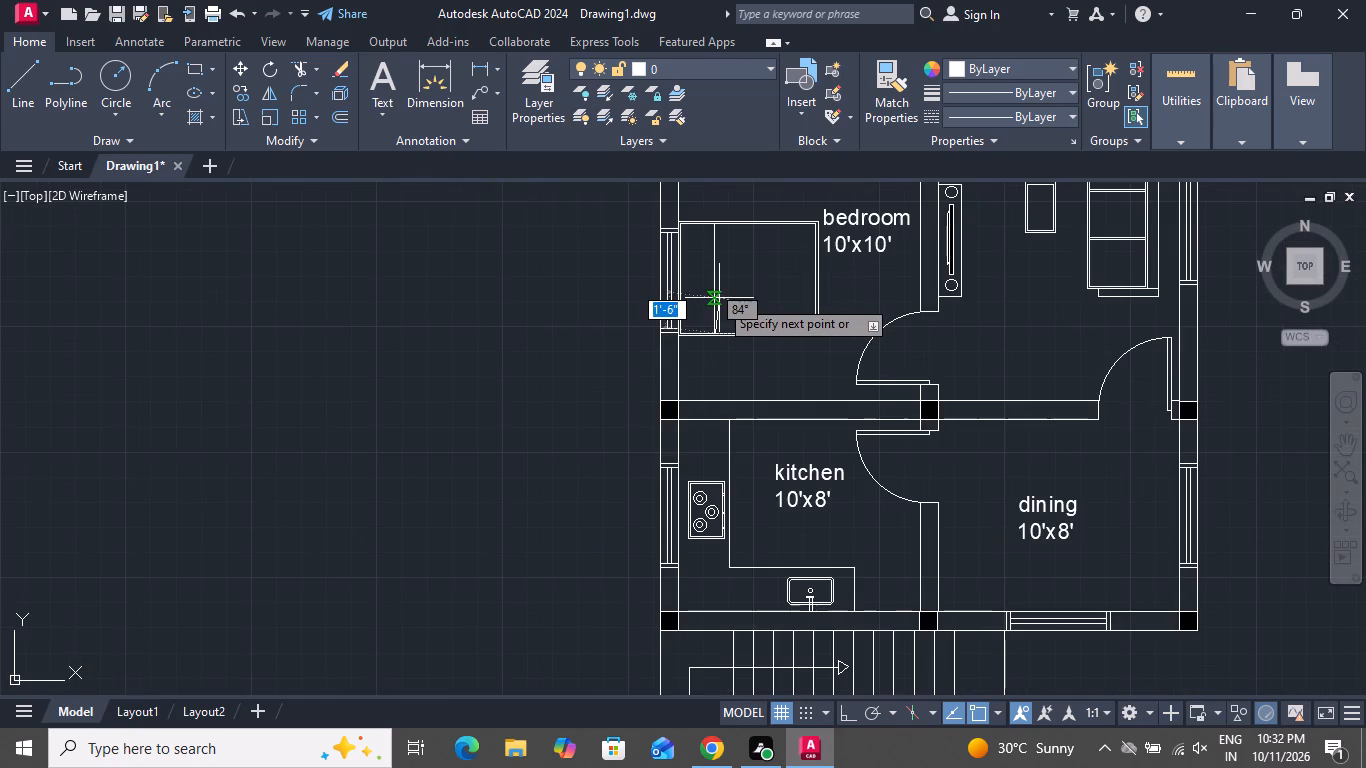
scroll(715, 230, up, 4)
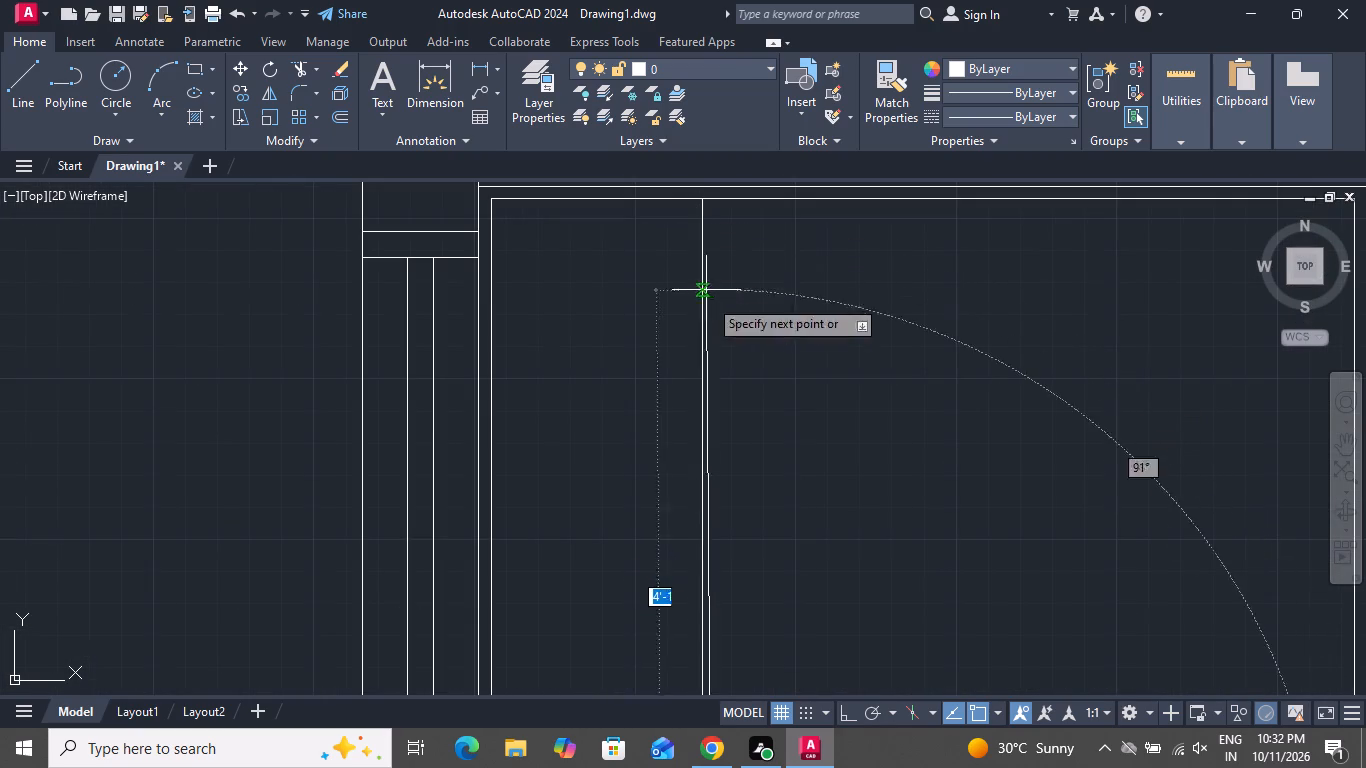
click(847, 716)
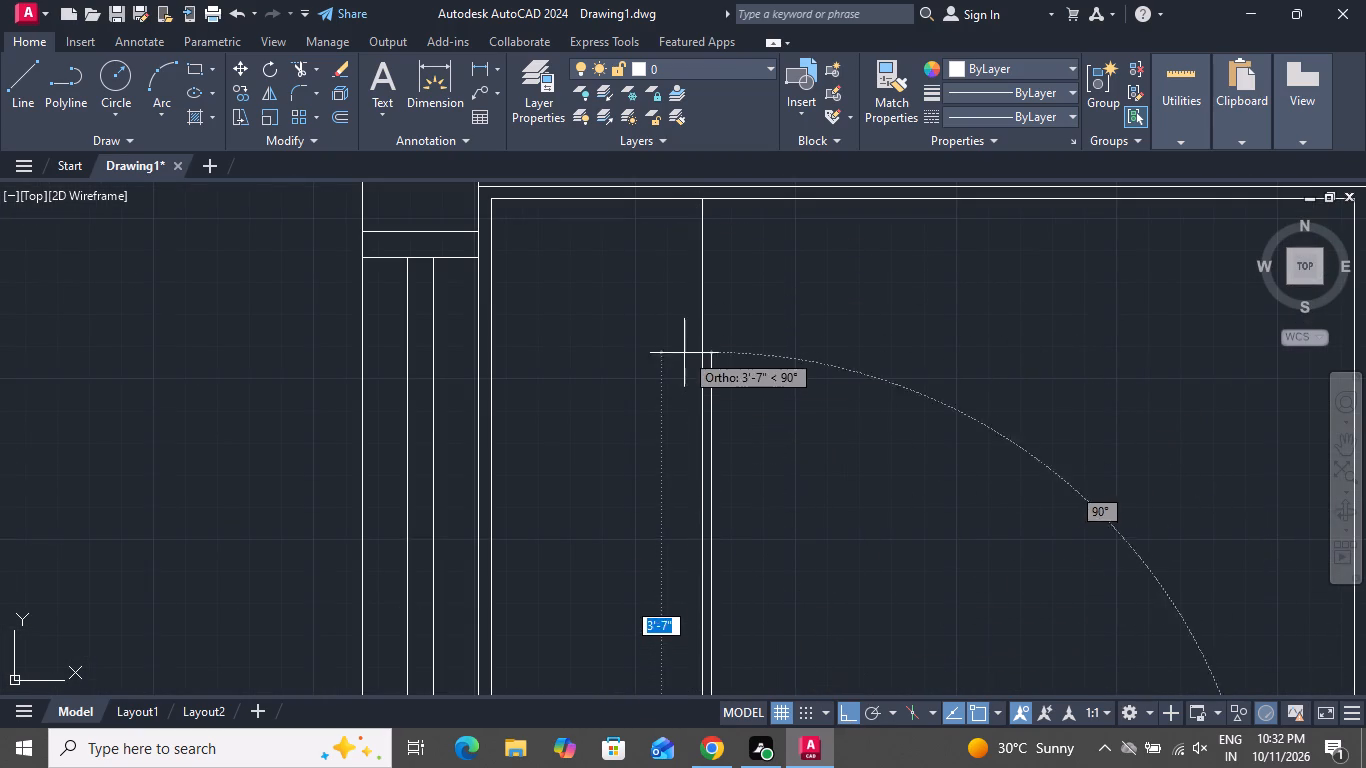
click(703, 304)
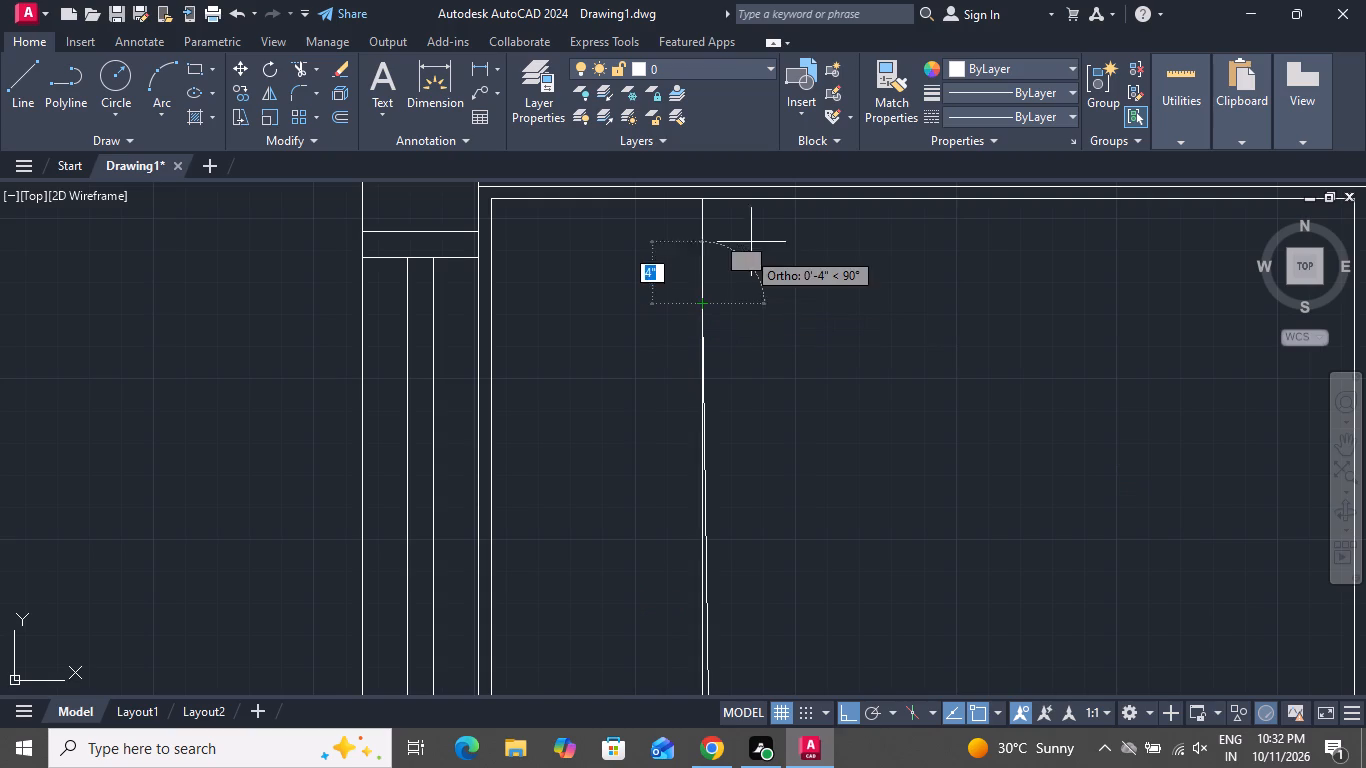
Turn off ortho and draw a small closed triangle east of the pillow line near its north end as the blanket's folded corner.
click(849, 707)
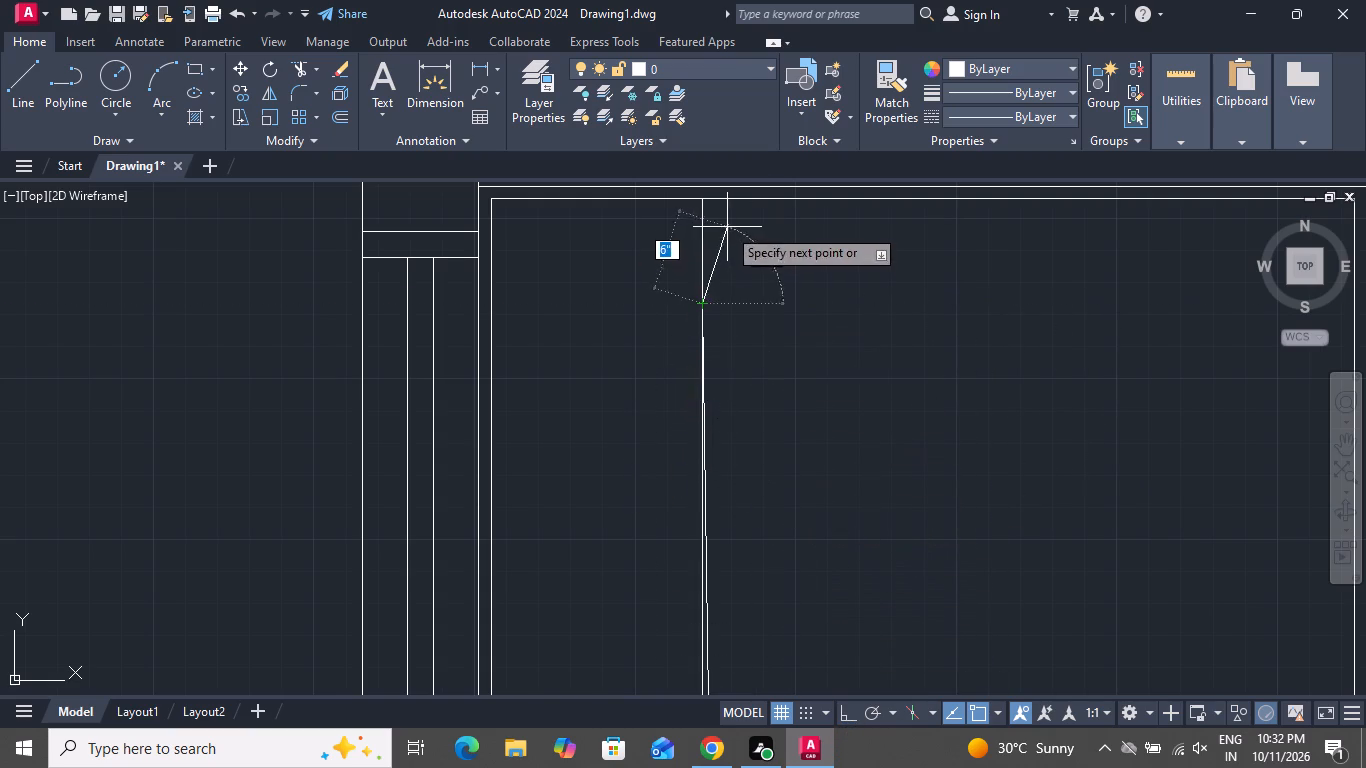
click(785, 227)
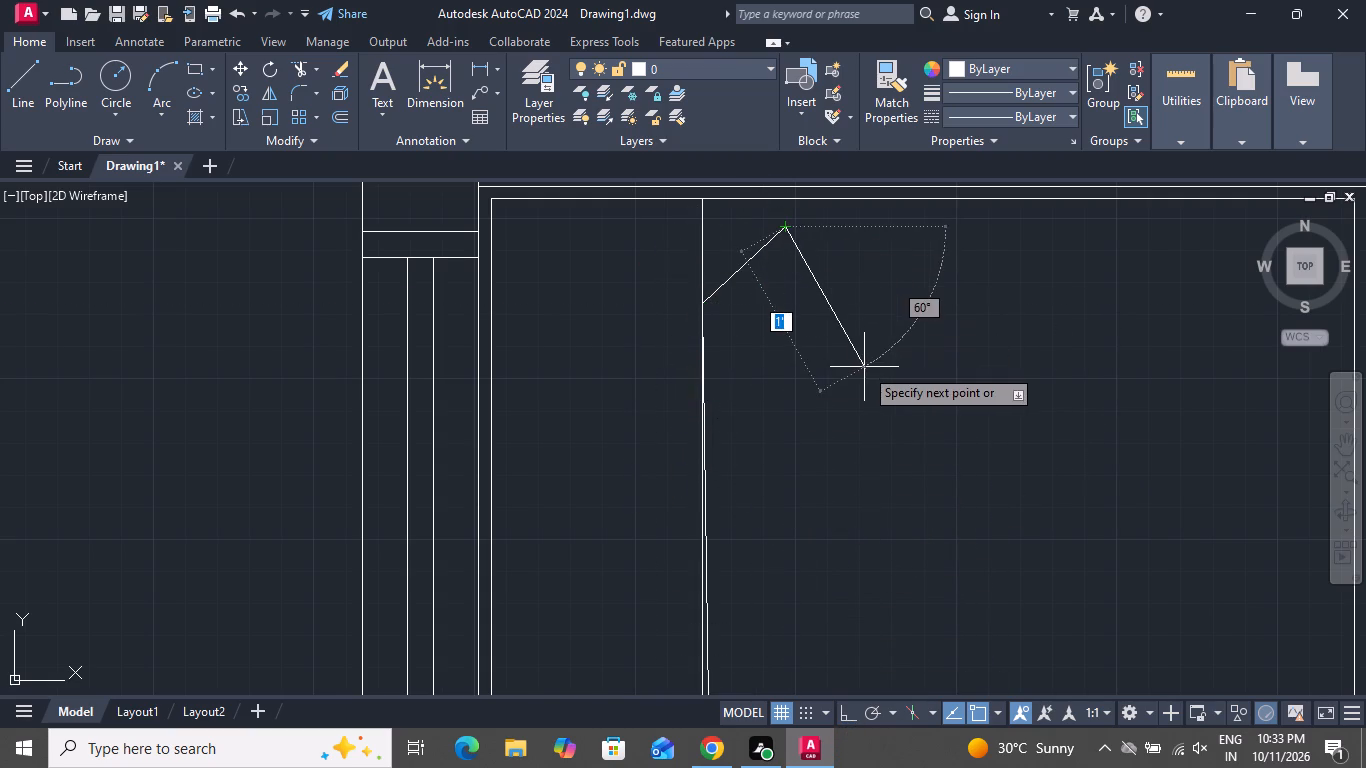
click(831, 333)
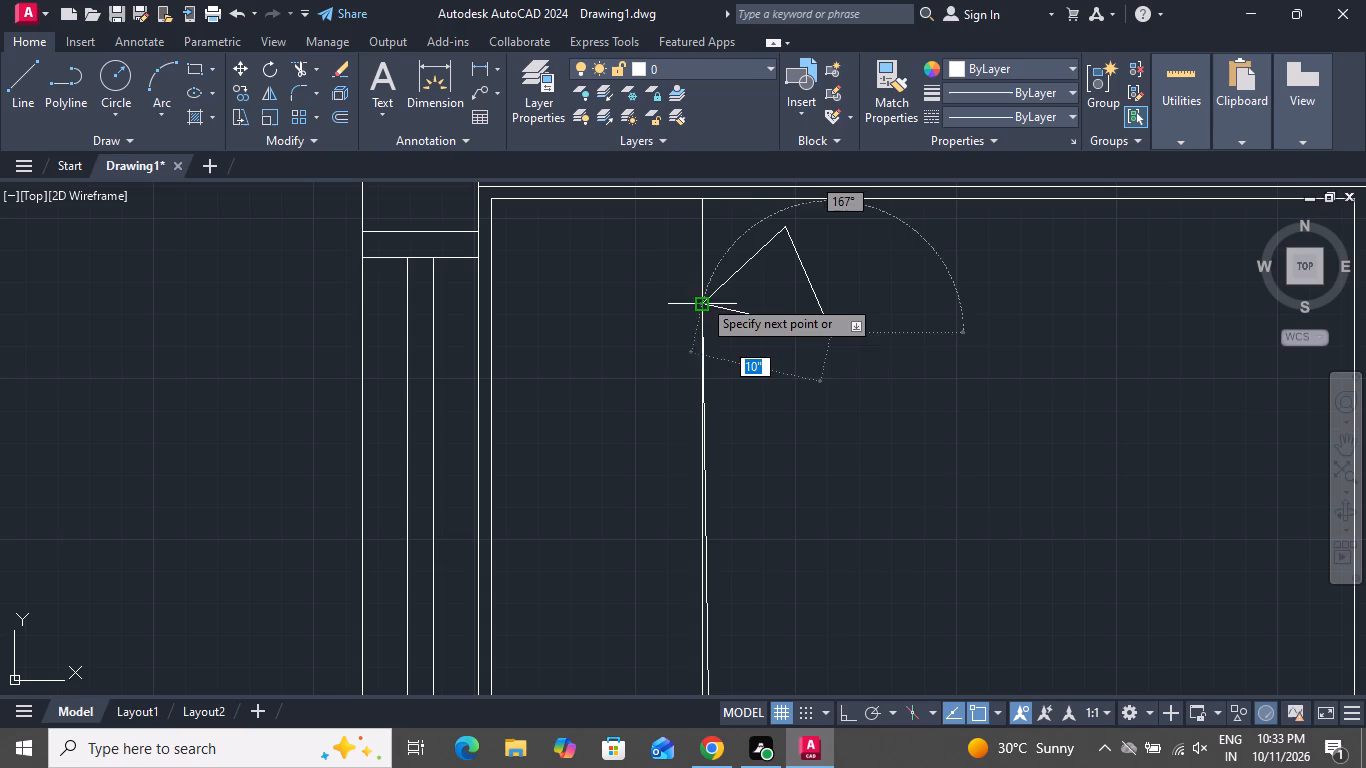
click(702, 297)
right_click(851, 433)
click(892, 470)
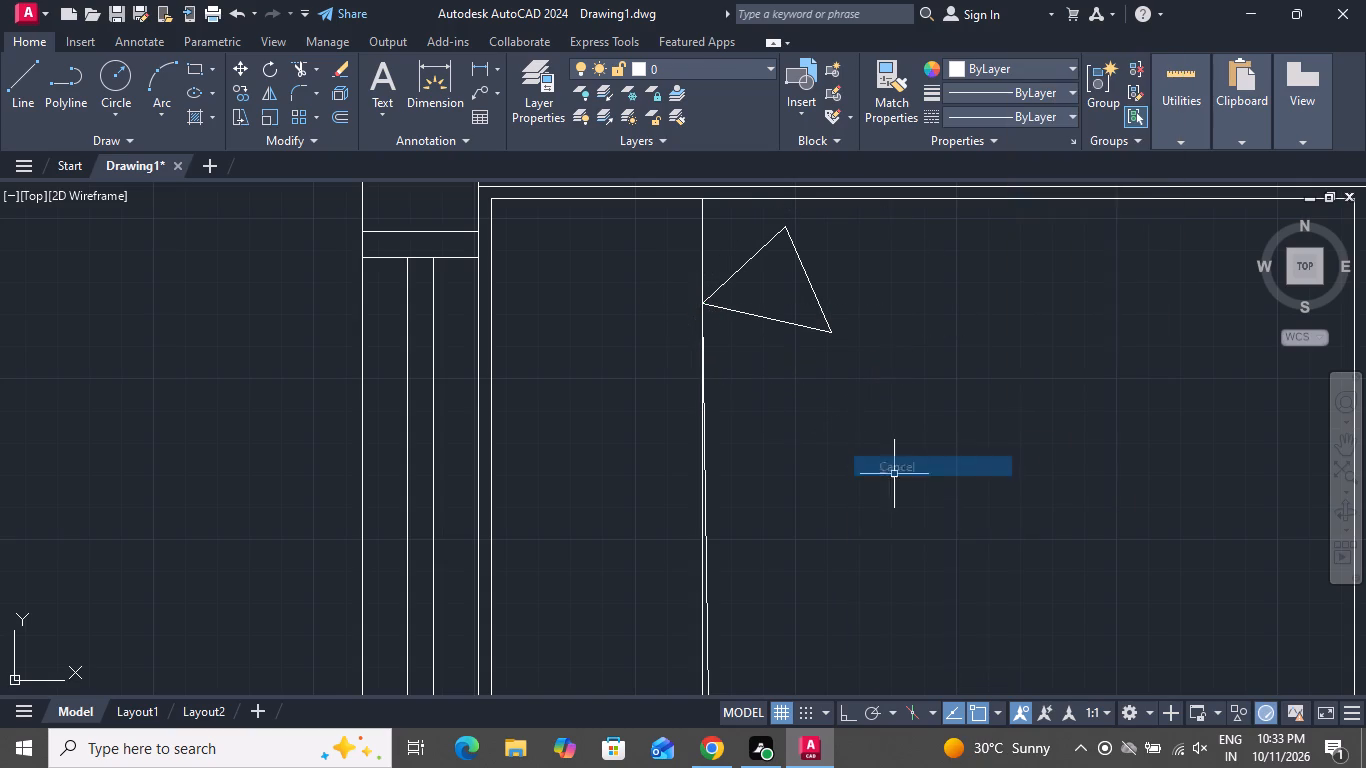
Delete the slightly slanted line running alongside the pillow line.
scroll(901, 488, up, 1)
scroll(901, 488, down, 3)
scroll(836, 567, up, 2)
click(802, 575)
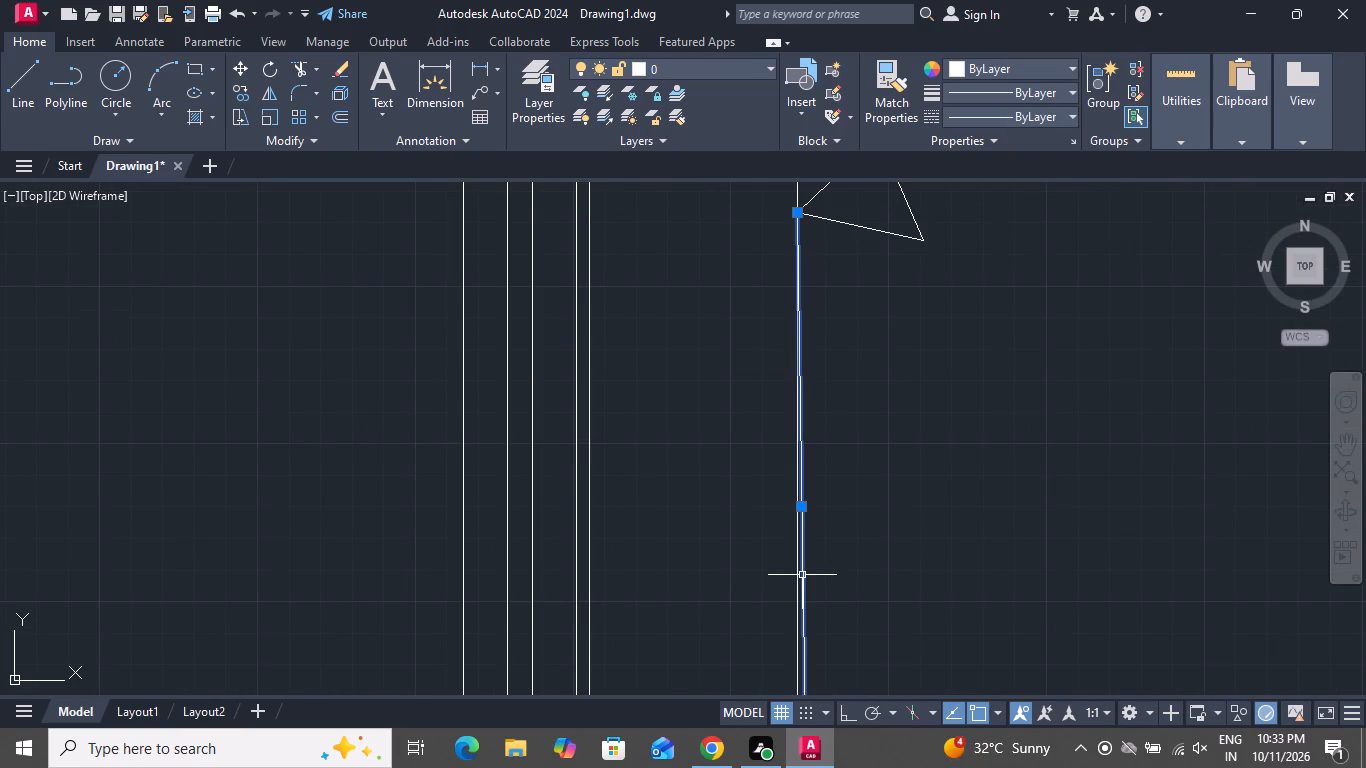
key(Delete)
Draw a vertical line about 3'-10" long from the bed's inner south edge, just east of the pillow line, up to the folded-corner triangle.
click(17, 77)
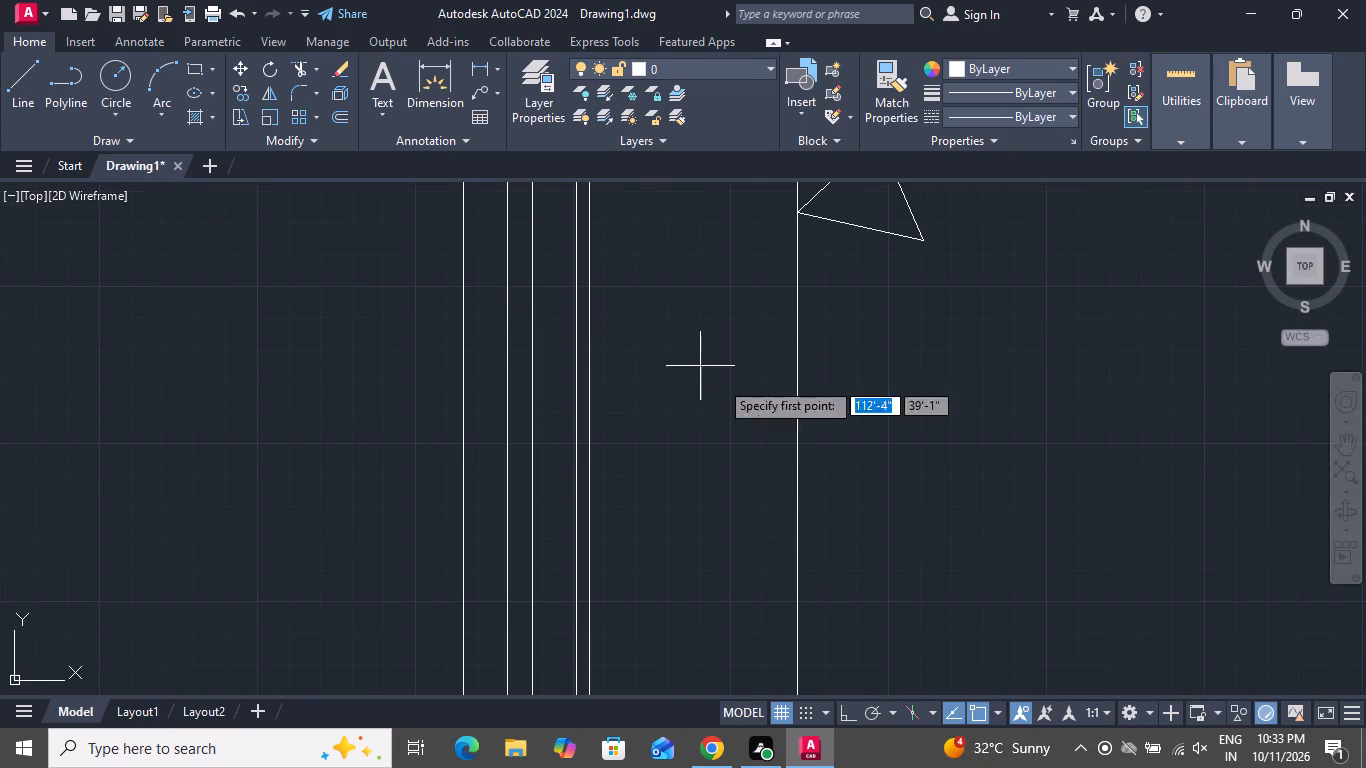
scroll(834, 429, down, 2)
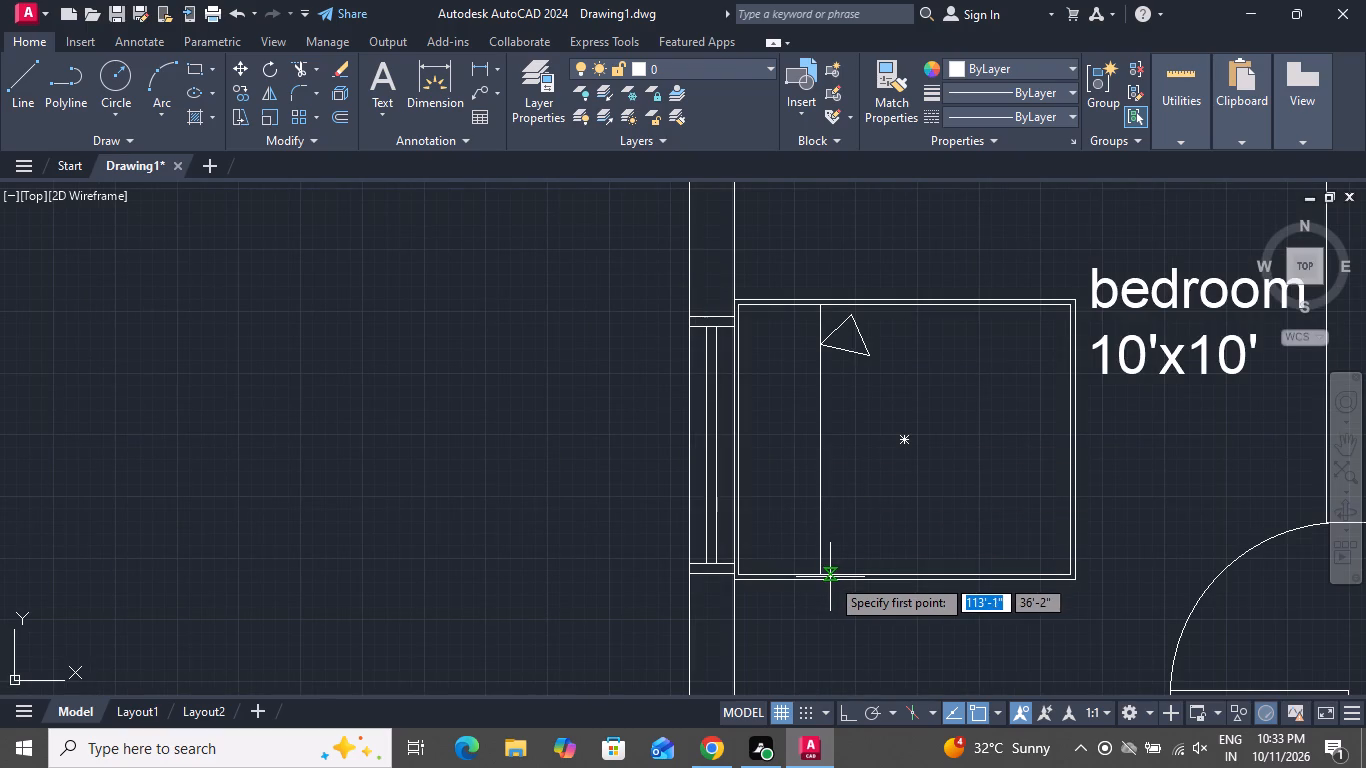
click(830, 577)
scroll(825, 354, up, 2)
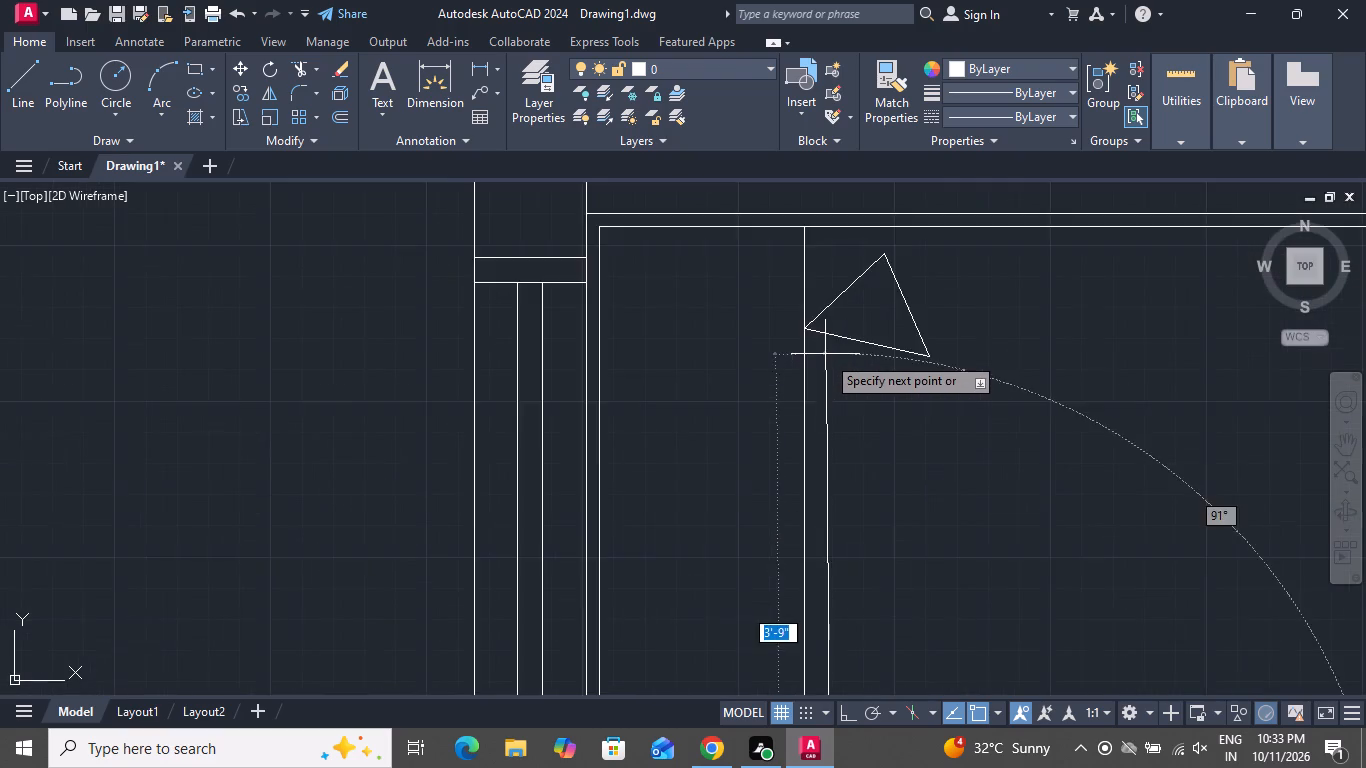
scroll(826, 355, up, 2)
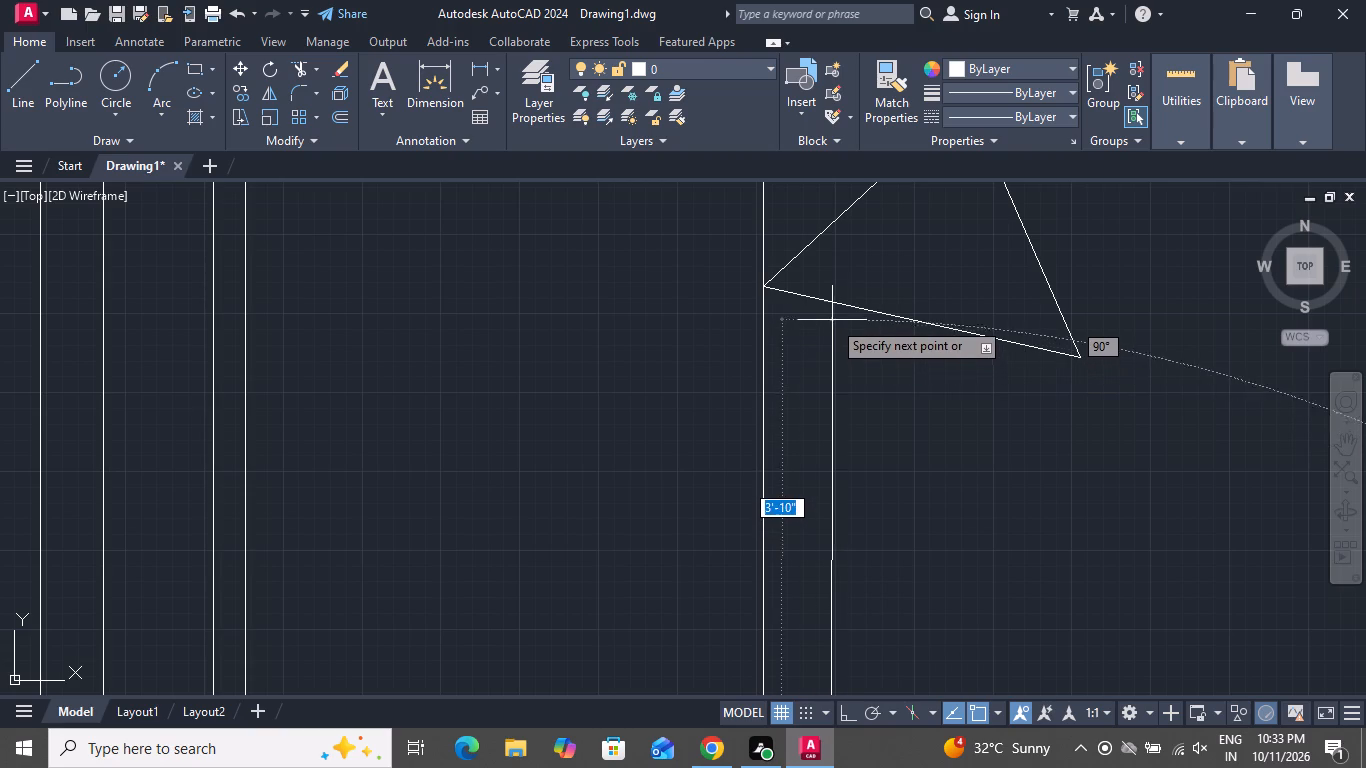
click(830, 301)
right_click(830, 301)
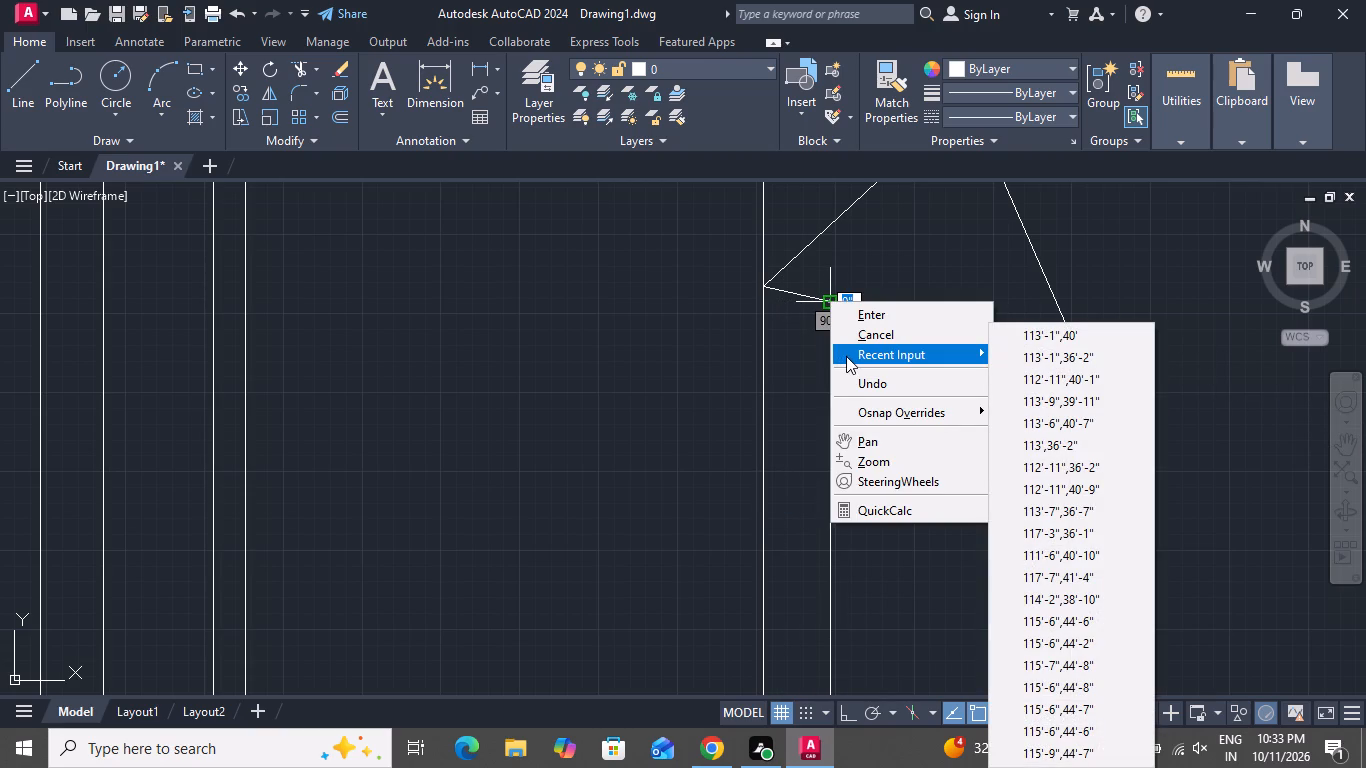
click(849, 336)
Draw a rectangular pillow about 8" by 1'-1" near the bed's southwest corner, west of the pillow line.
scroll(849, 342, down, 4)
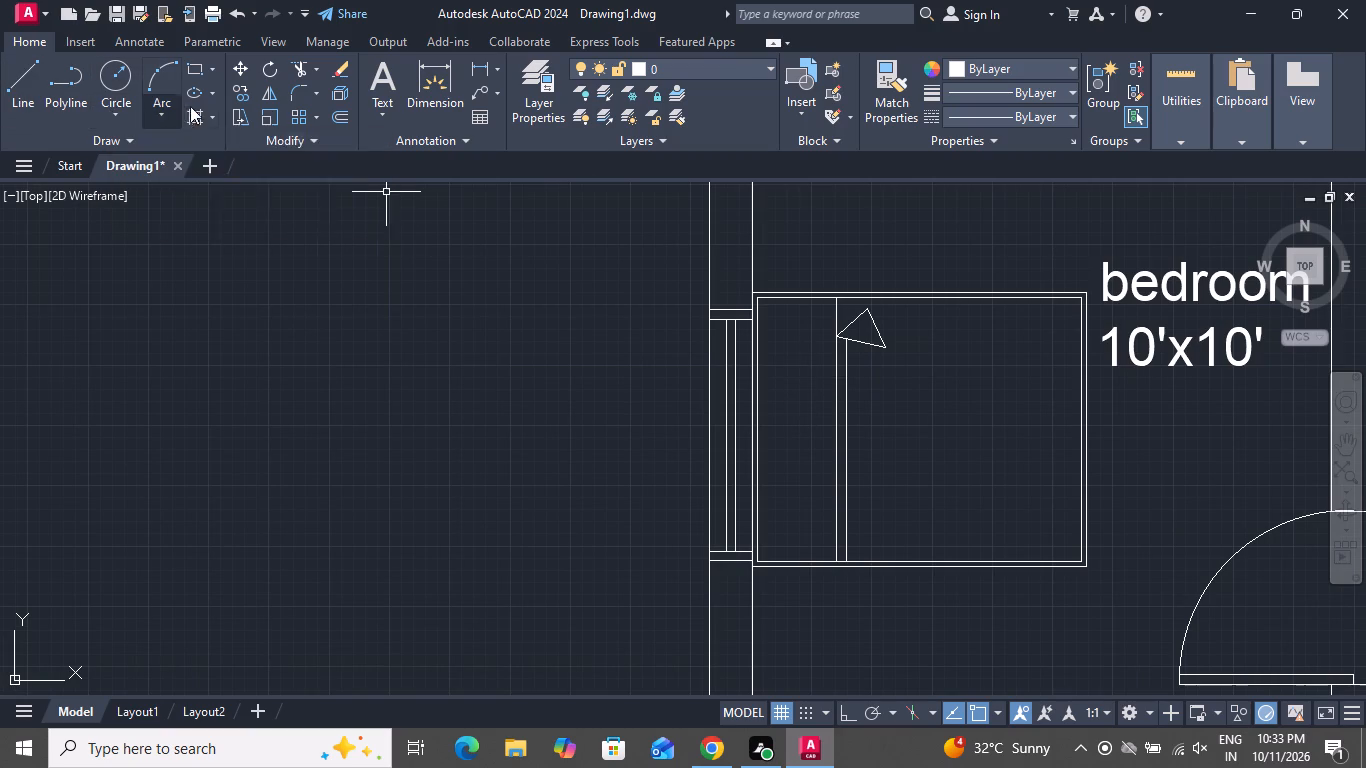
click(198, 71)
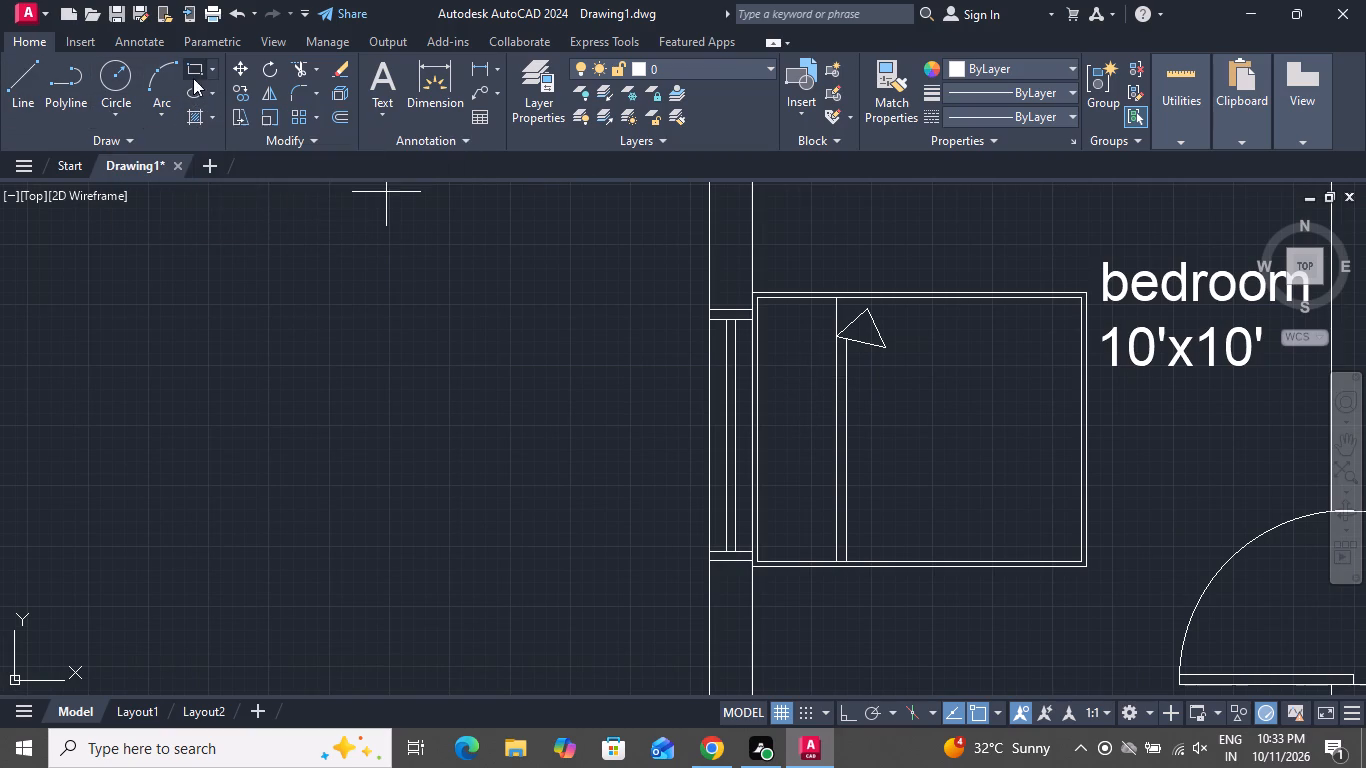
scroll(815, 566, up, 1)
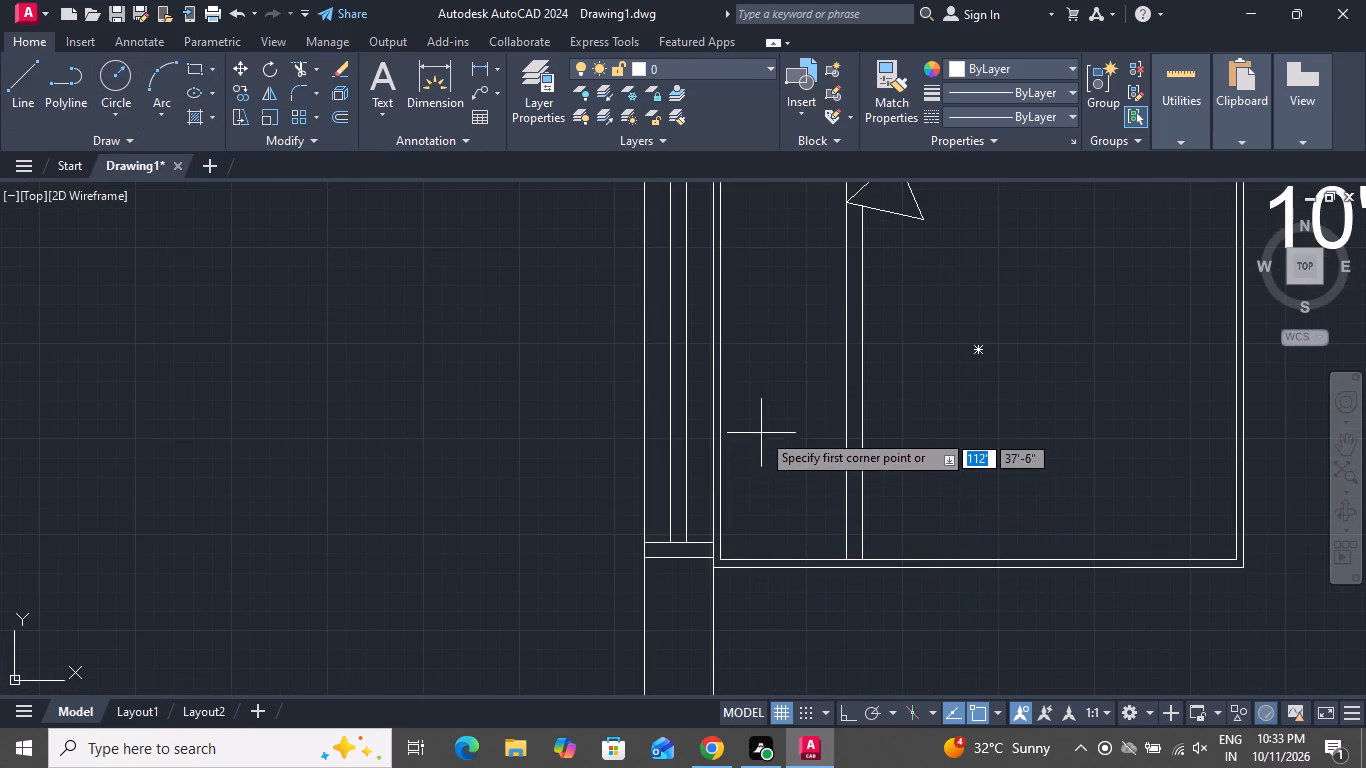
click(761, 415)
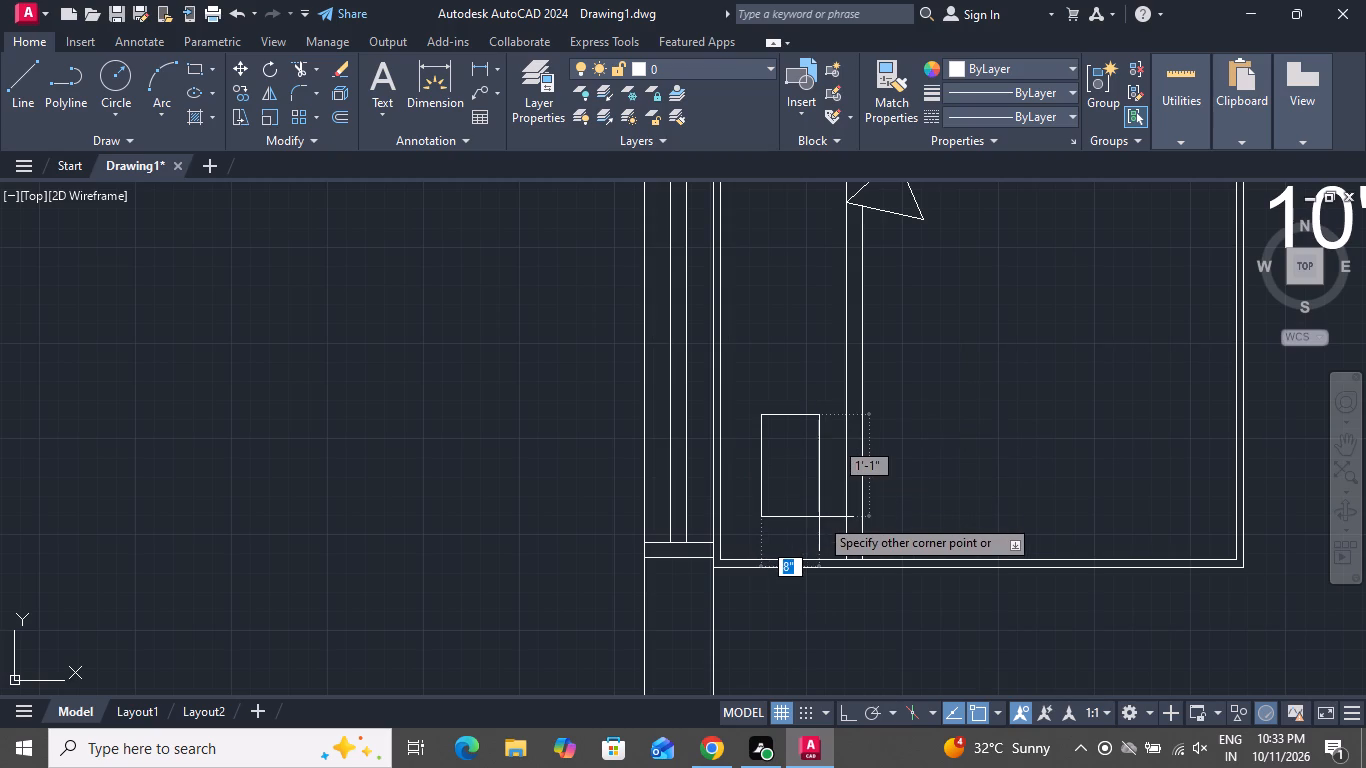
click(819, 517)
Copy the pillow rectangle about 2'-4" north, and place a second copy midway between them, across the pillow line.
click(817, 396)
click(770, 505)
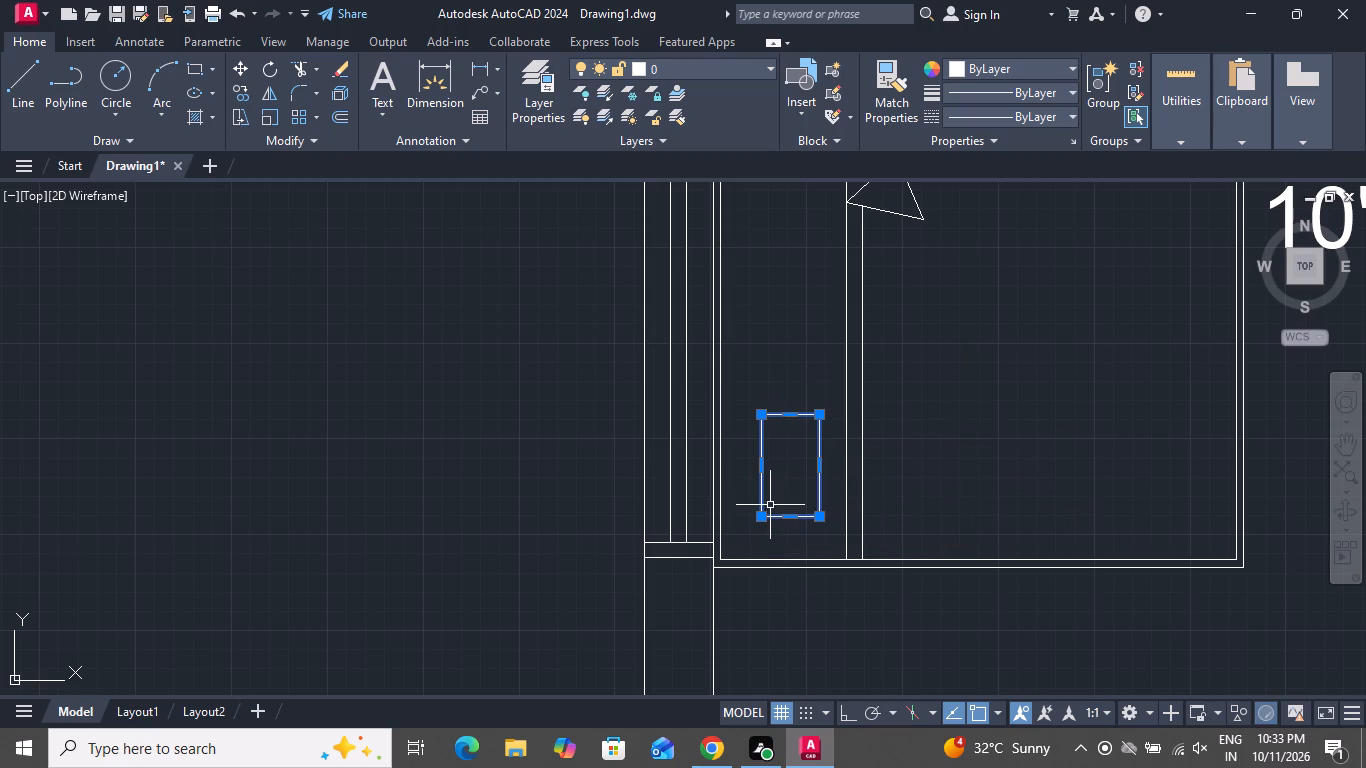
click(243, 94)
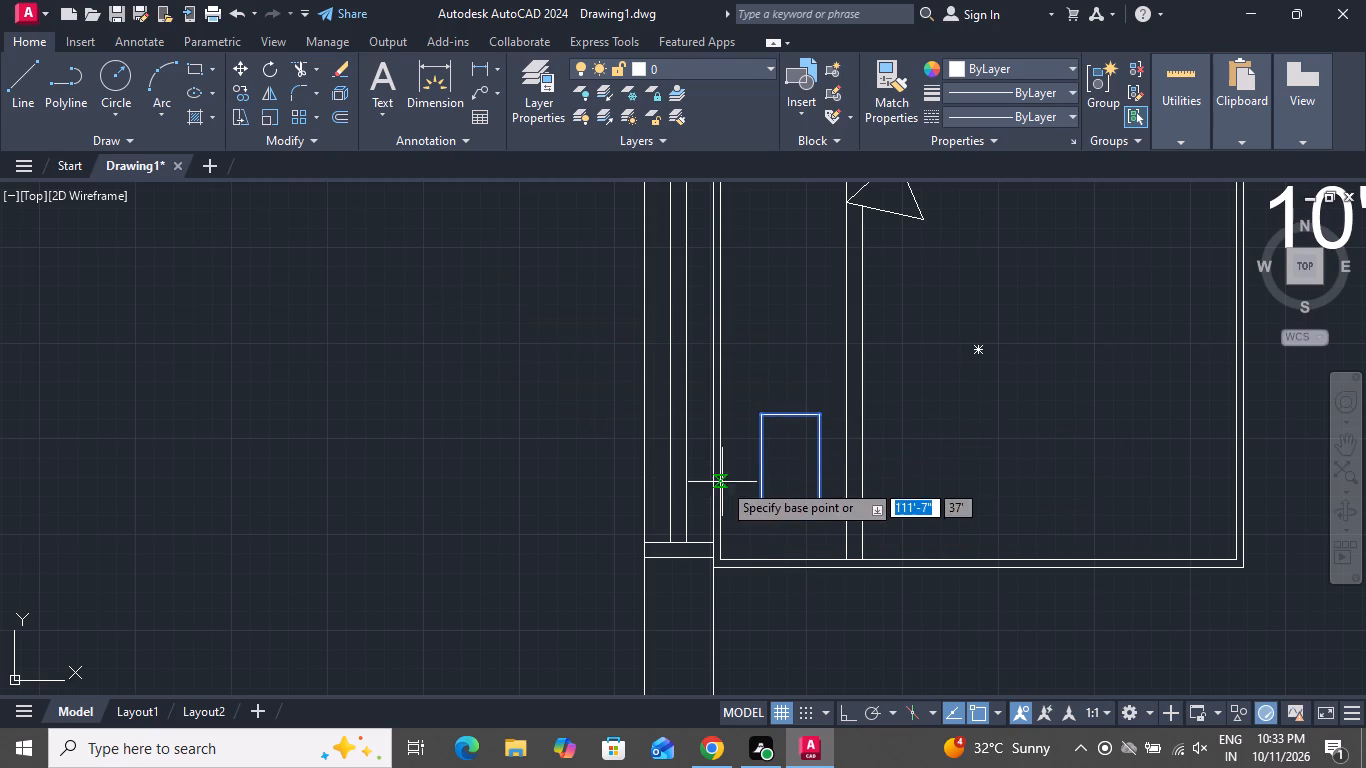
click(786, 468)
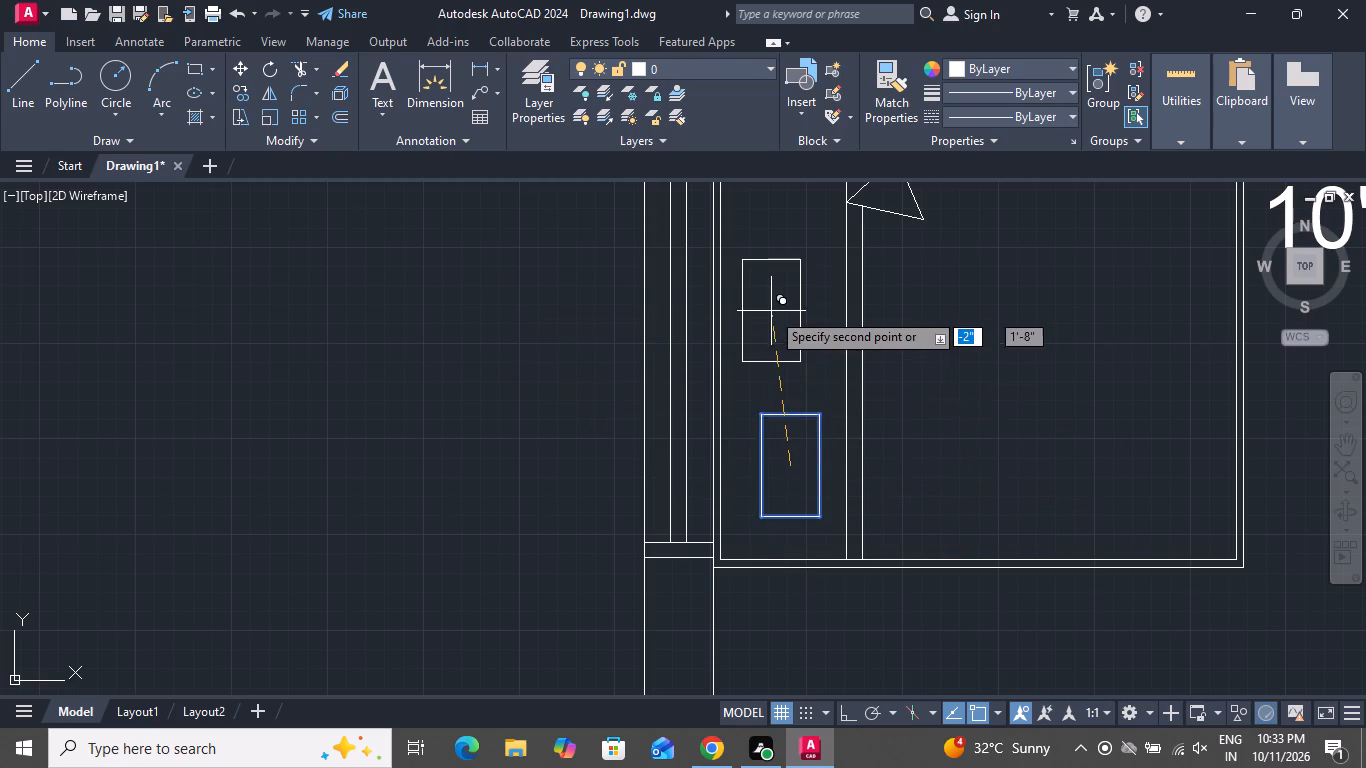
scroll(771, 313, down, 2)
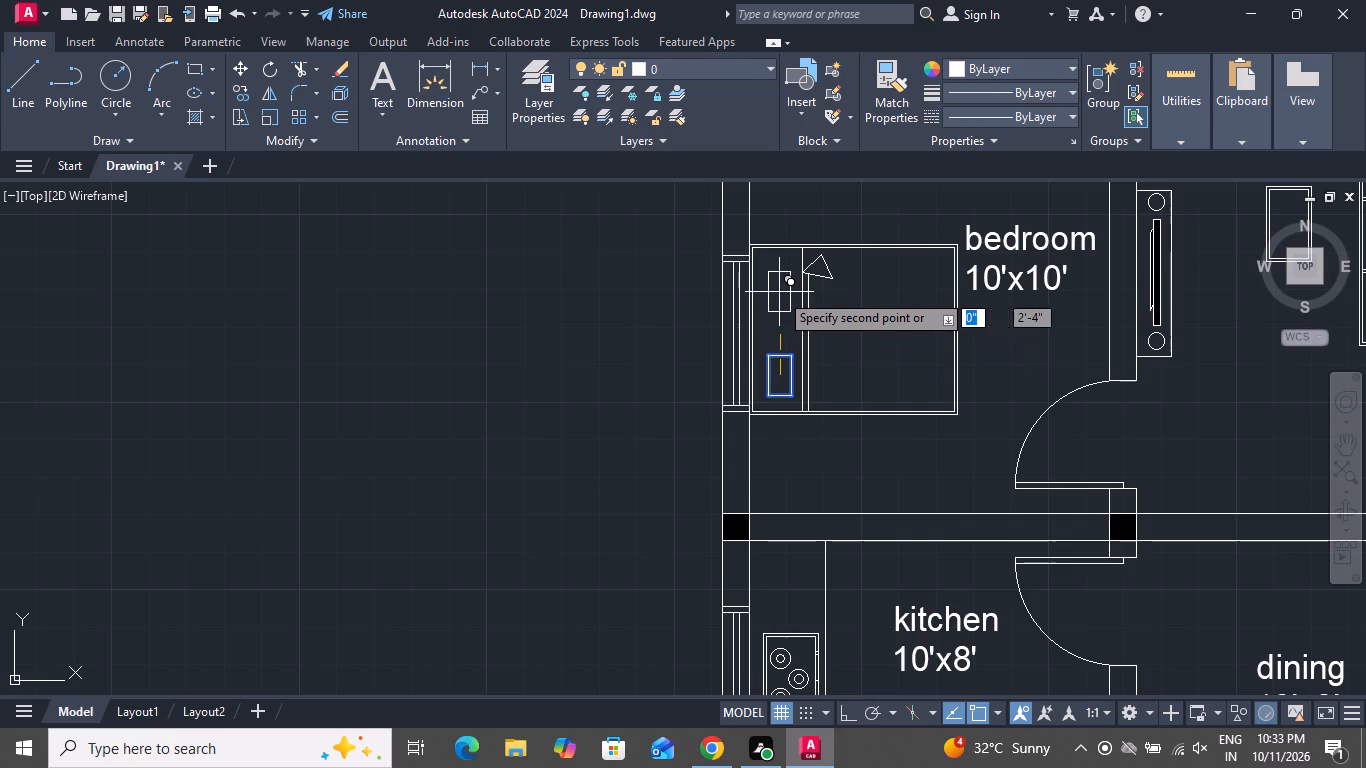
click(779, 292)
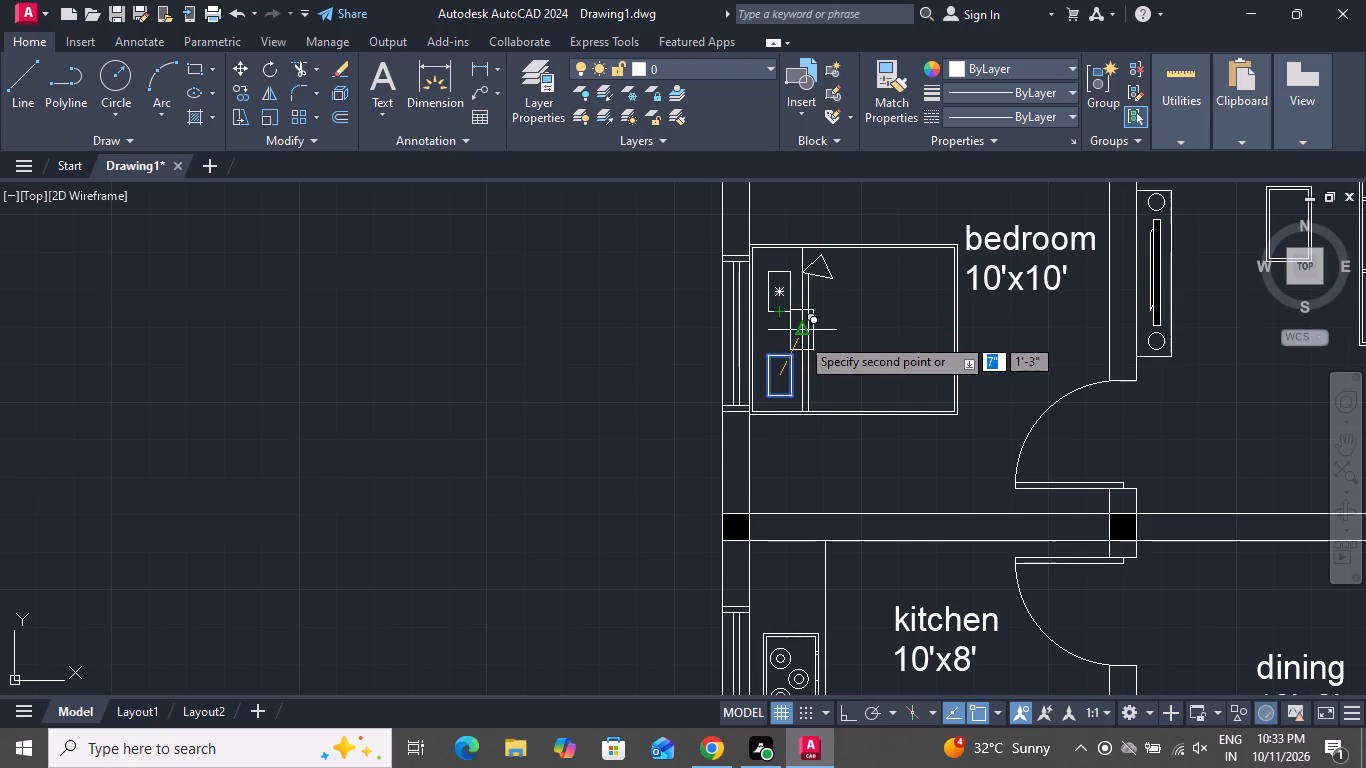
click(800, 336)
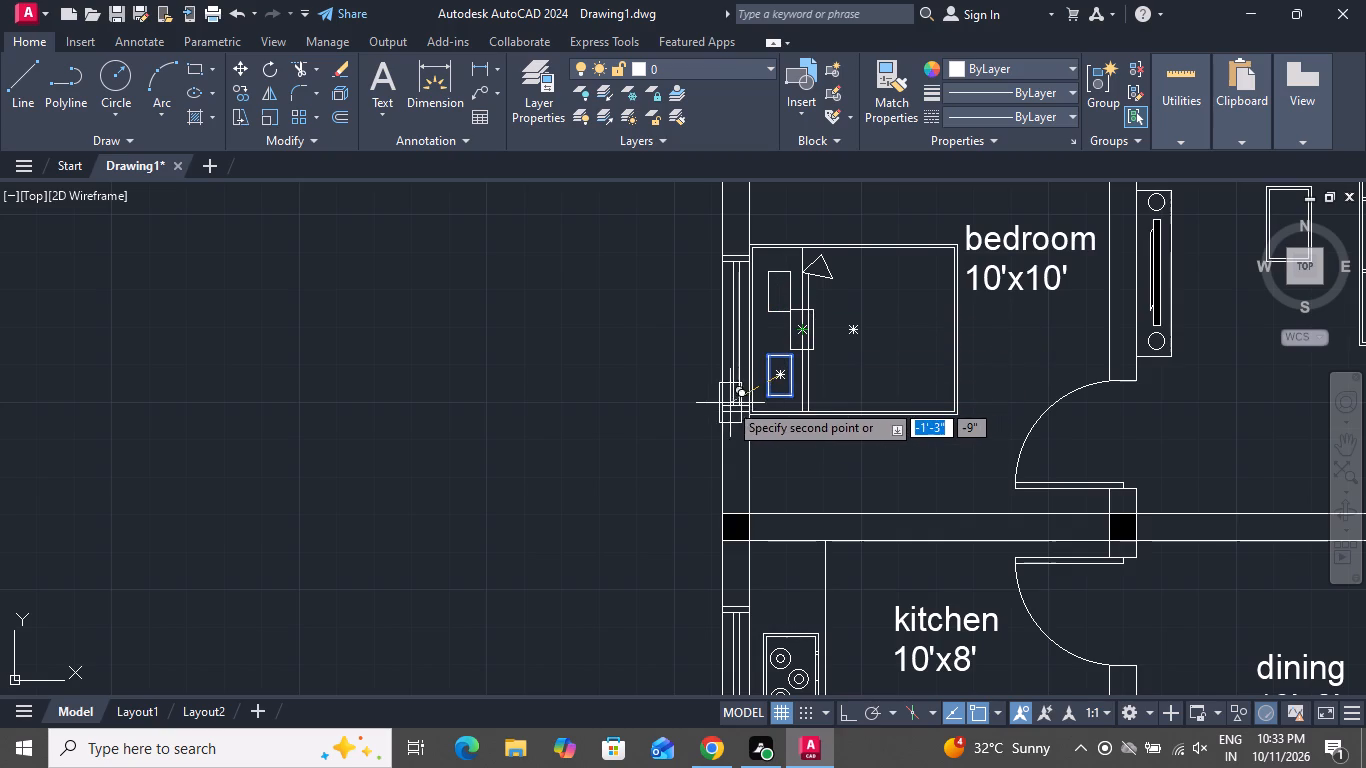
right_click(726, 401)
click(754, 441)
Move the south bedroom's label about 2'-11" west and 1'-4" south, over the bed's east part.
scroll(864, 340, up, 3)
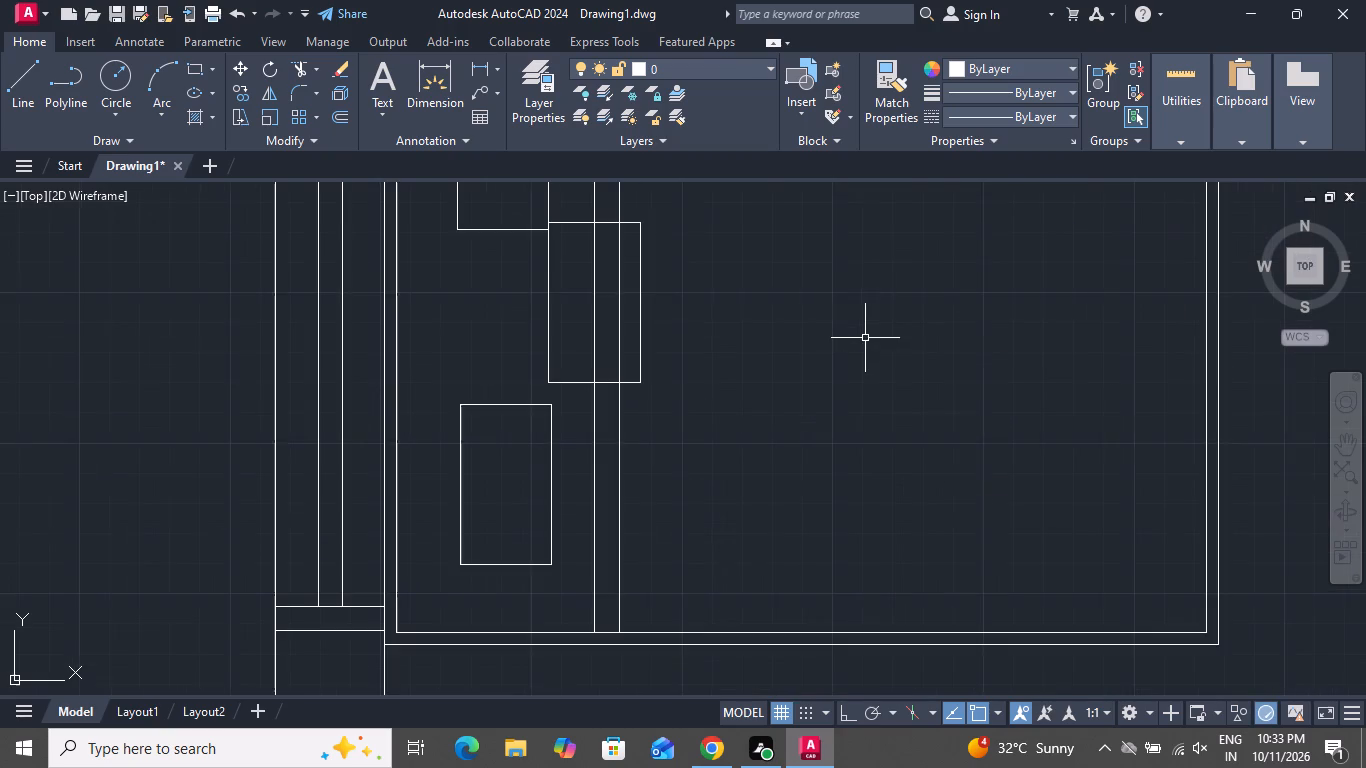
scroll(860, 357, down, 3)
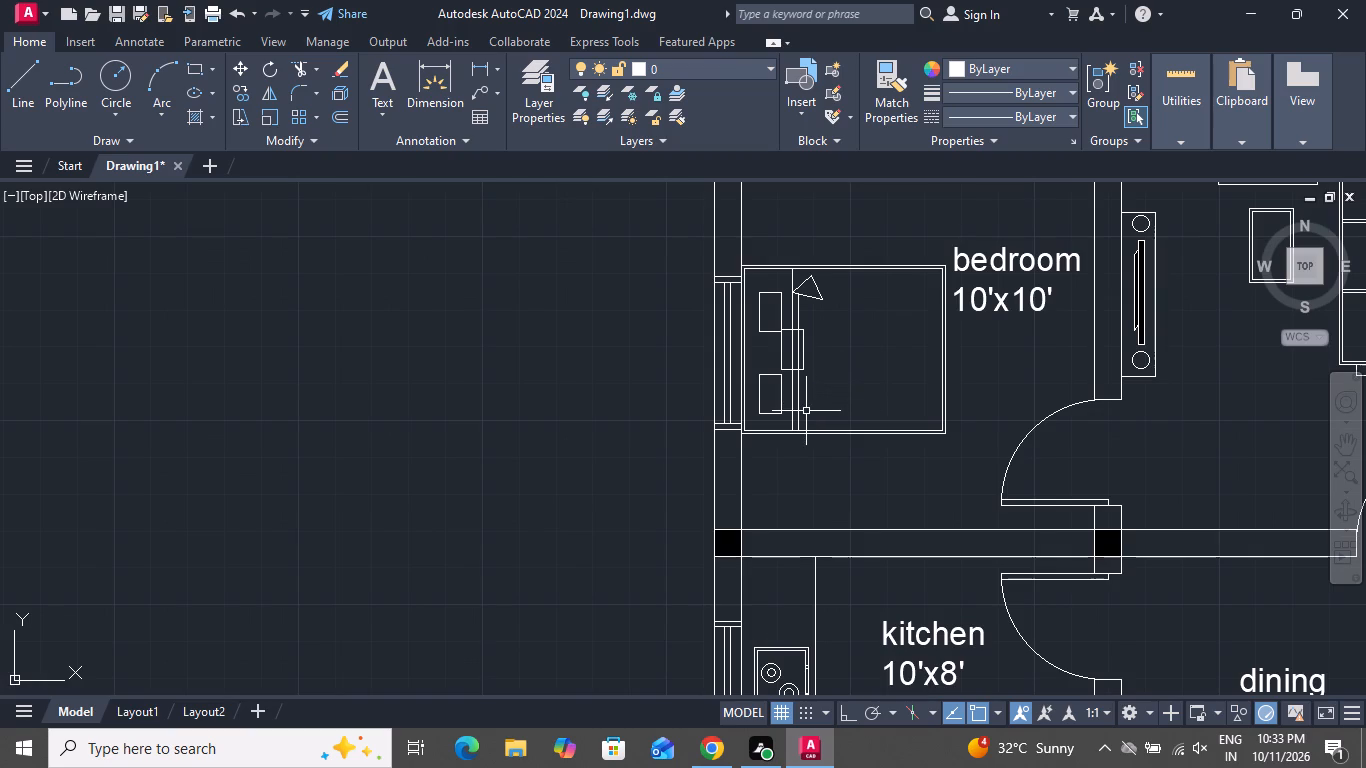
scroll(1043, 265, up, 1)
click(1042, 264)
click(989, 281)
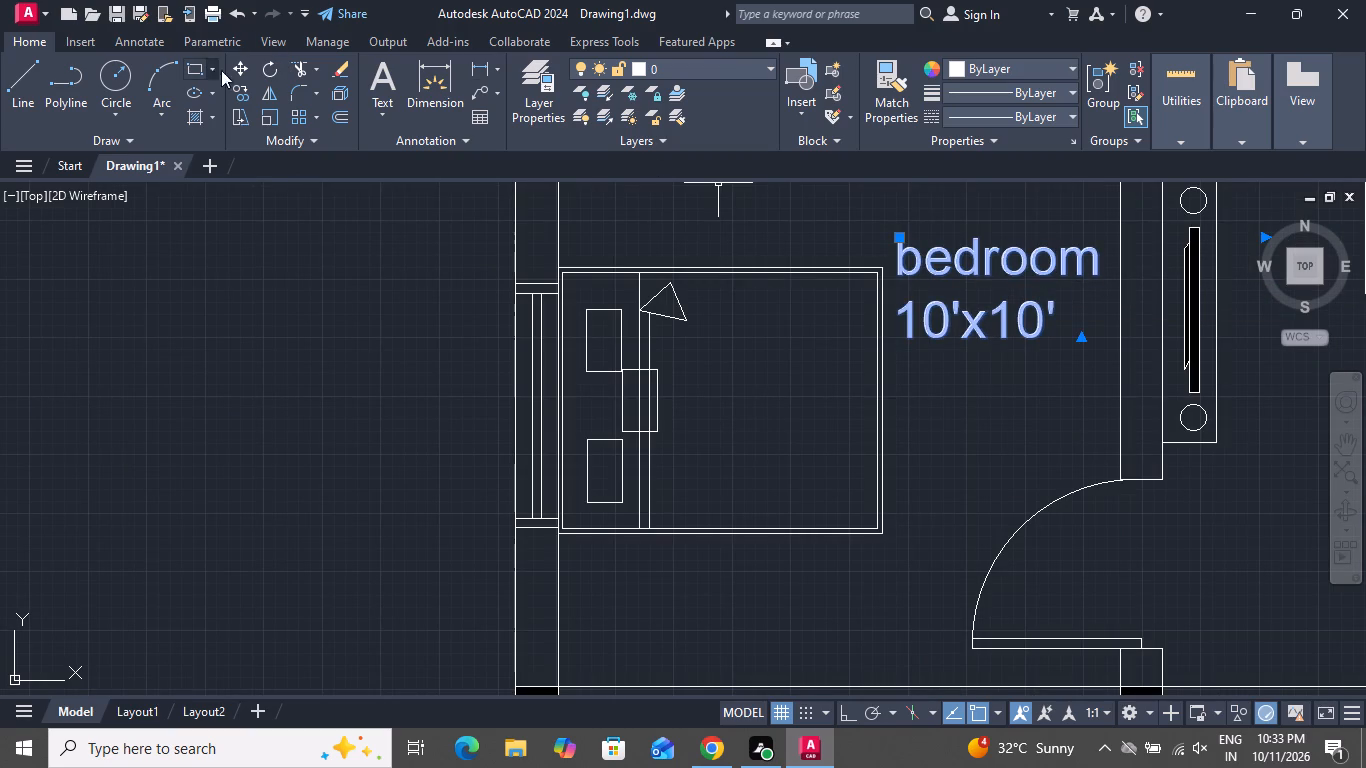
click(247, 74)
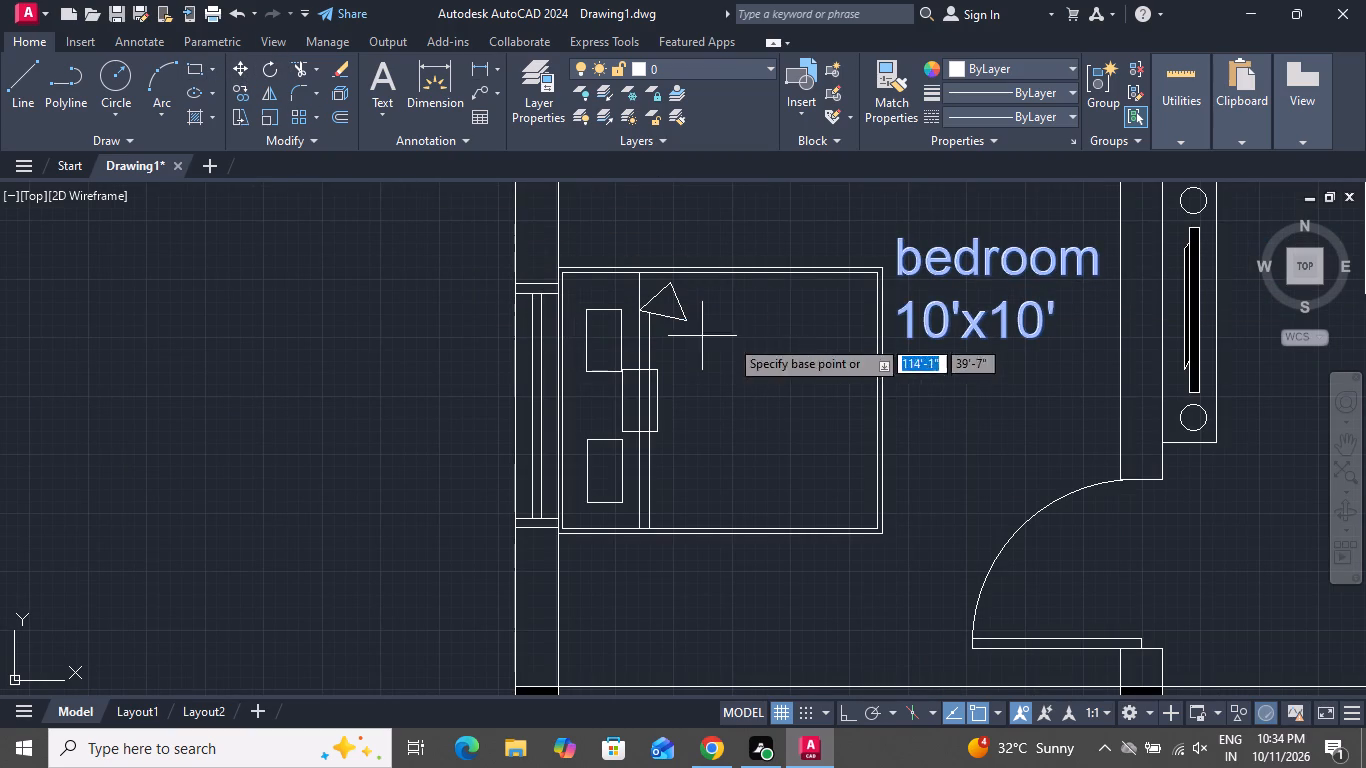
click(927, 334)
scroll(766, 447, down, 2)
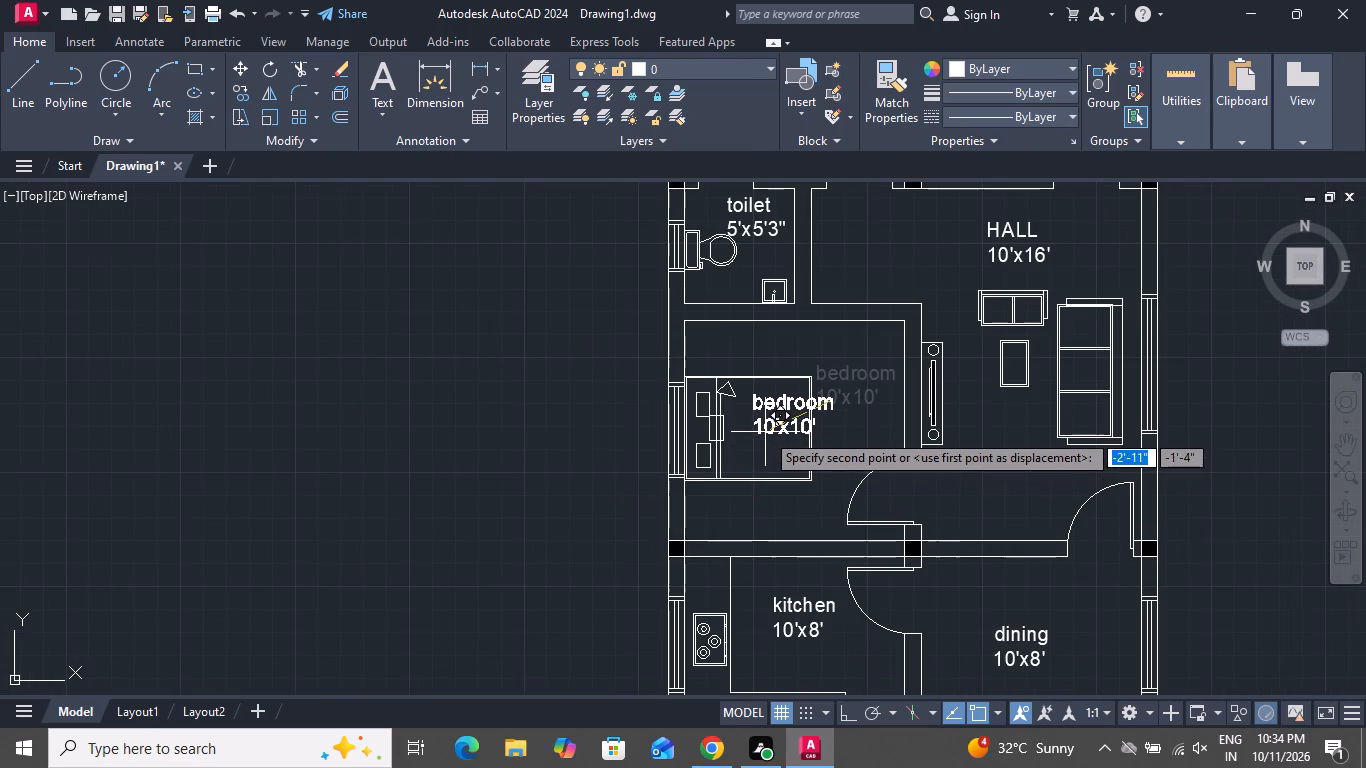
click(765, 432)
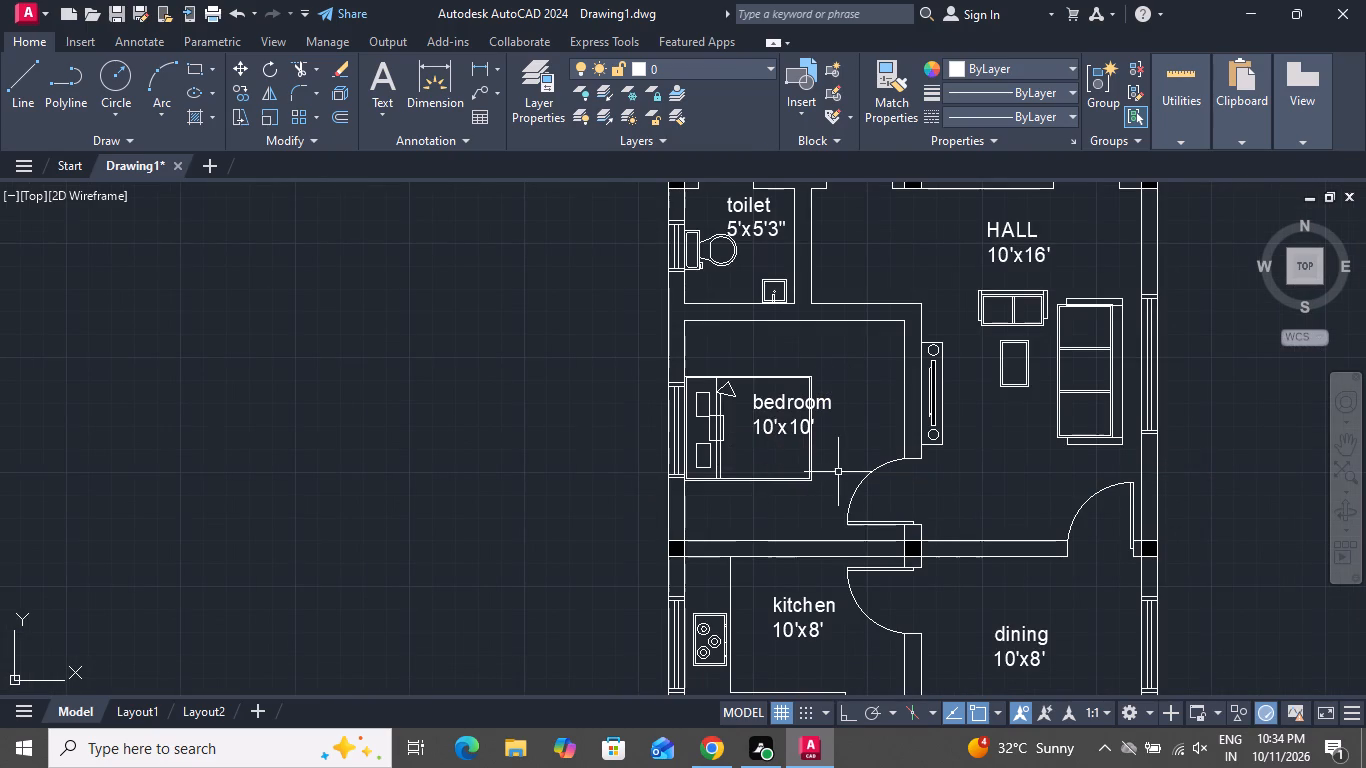
right_click(880, 442)
click(868, 431)
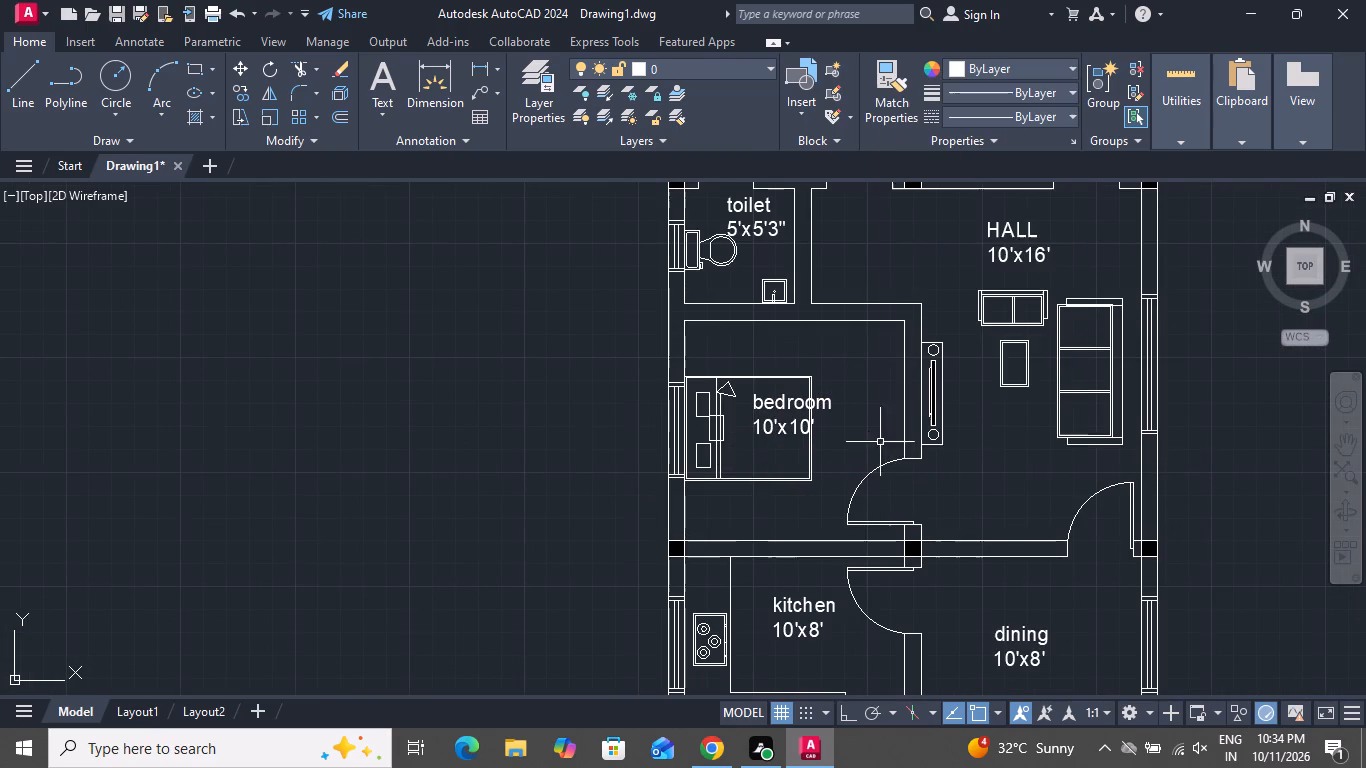
click(864, 438)
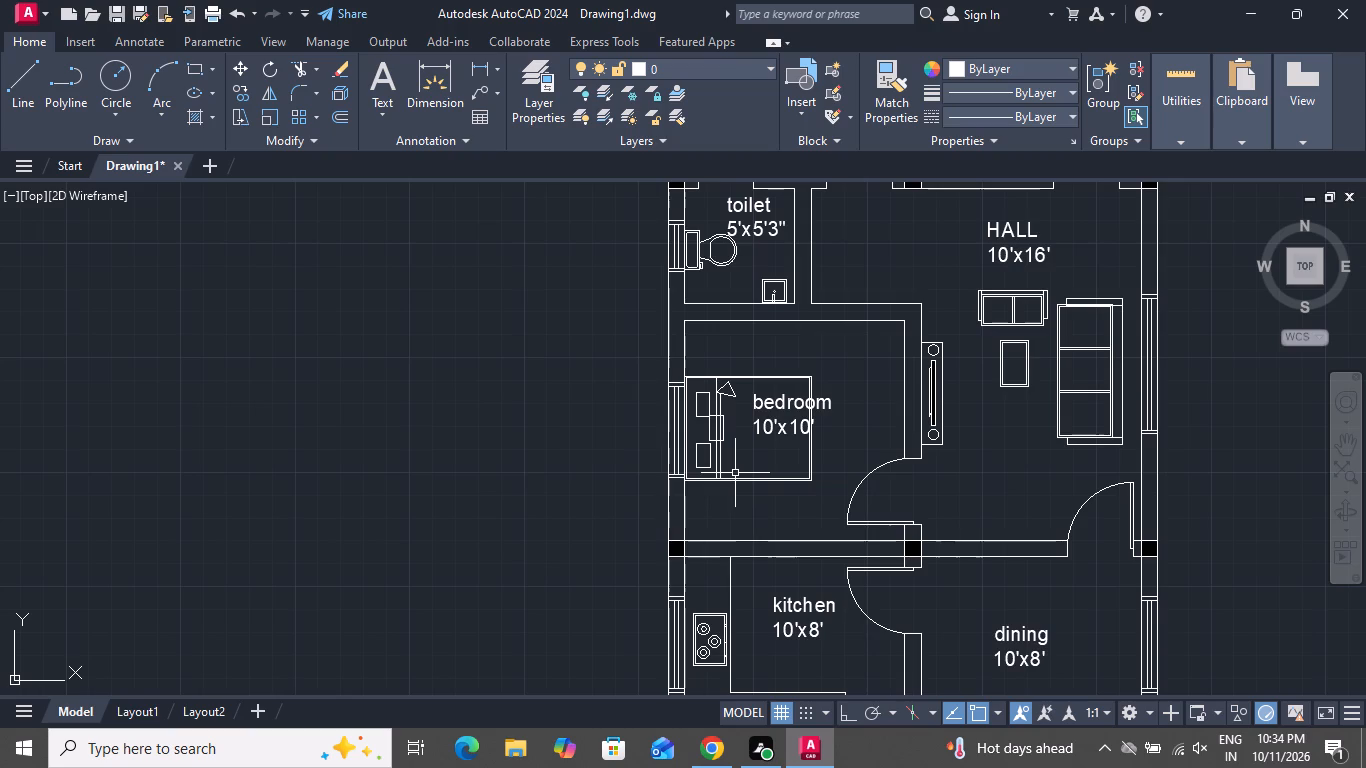
Look over the whole floor plan, including the kitchen, dining room and external staircase.
scroll(735, 473, down, 2)
scroll(845, 525, up, 2)
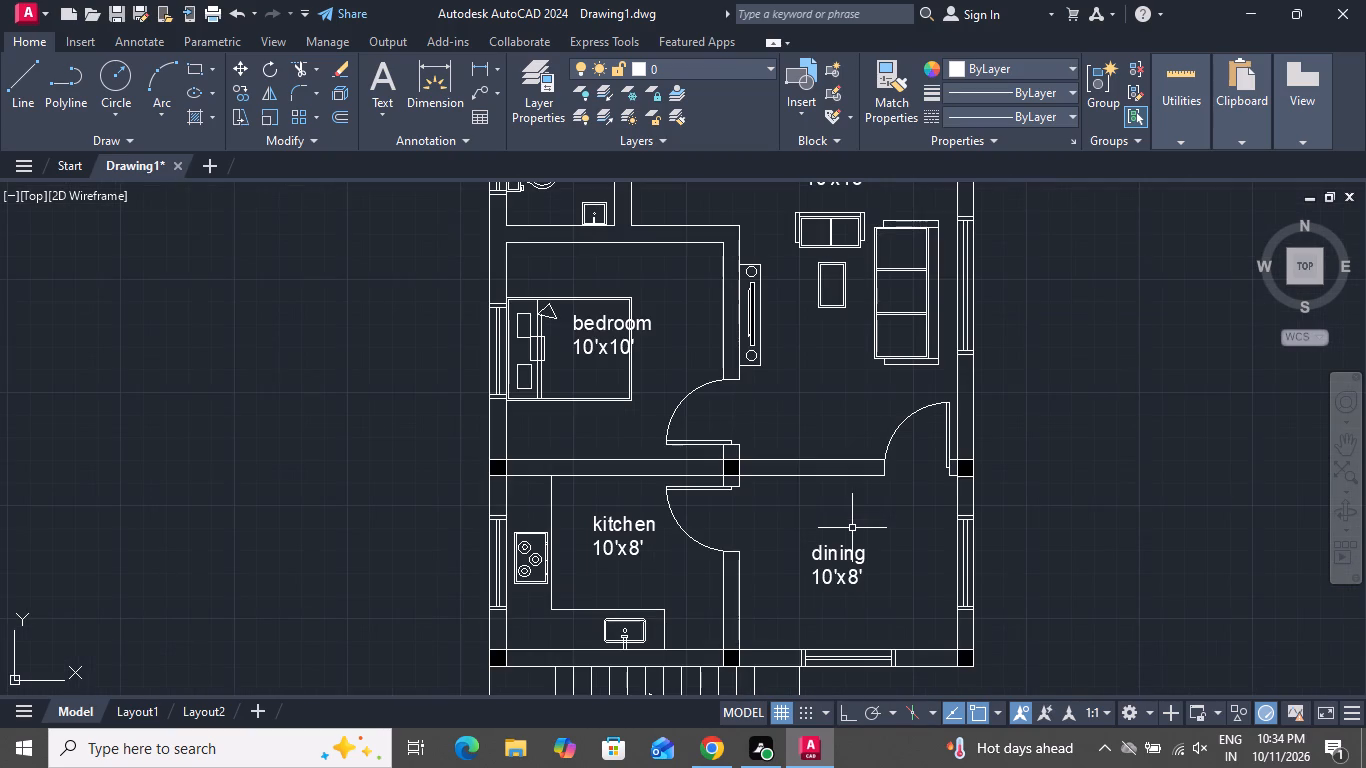
scroll(594, 547, up, 2)
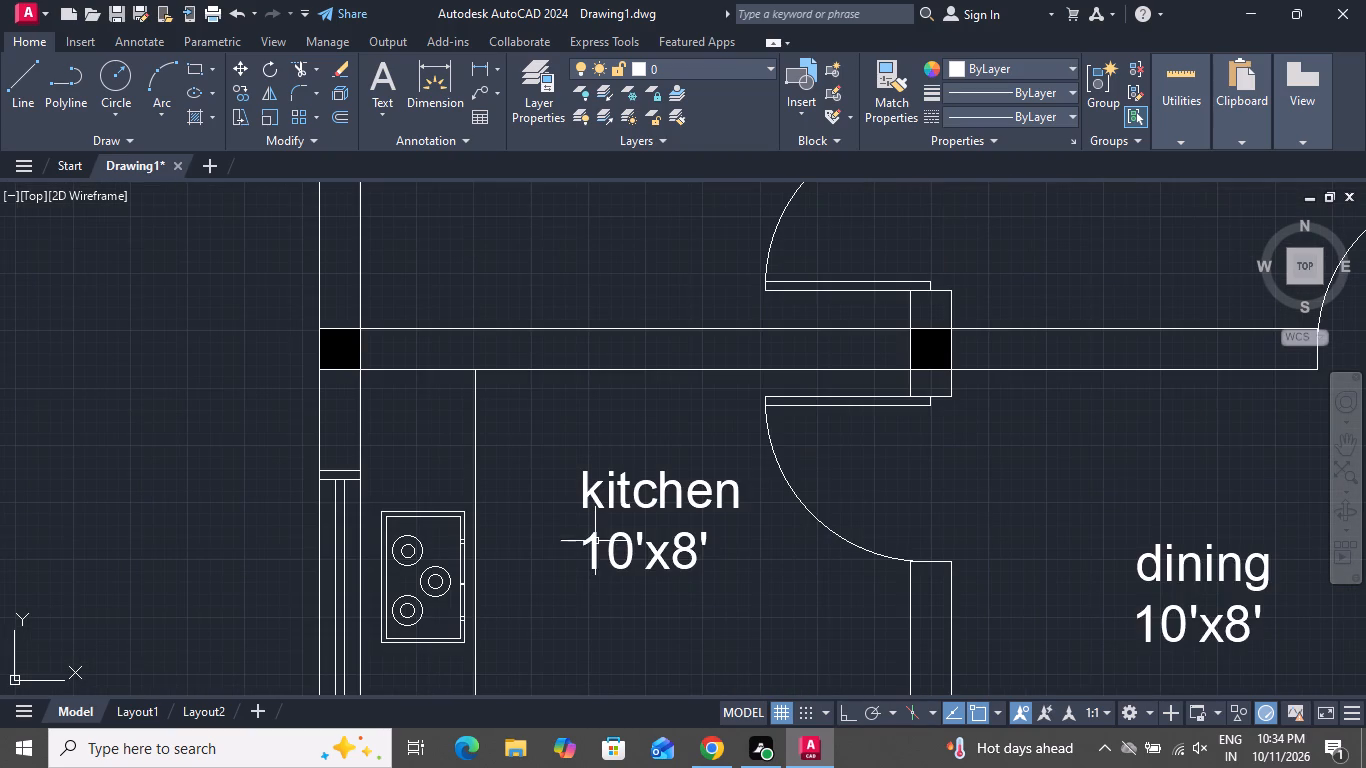
scroll(599, 535, down, 2)
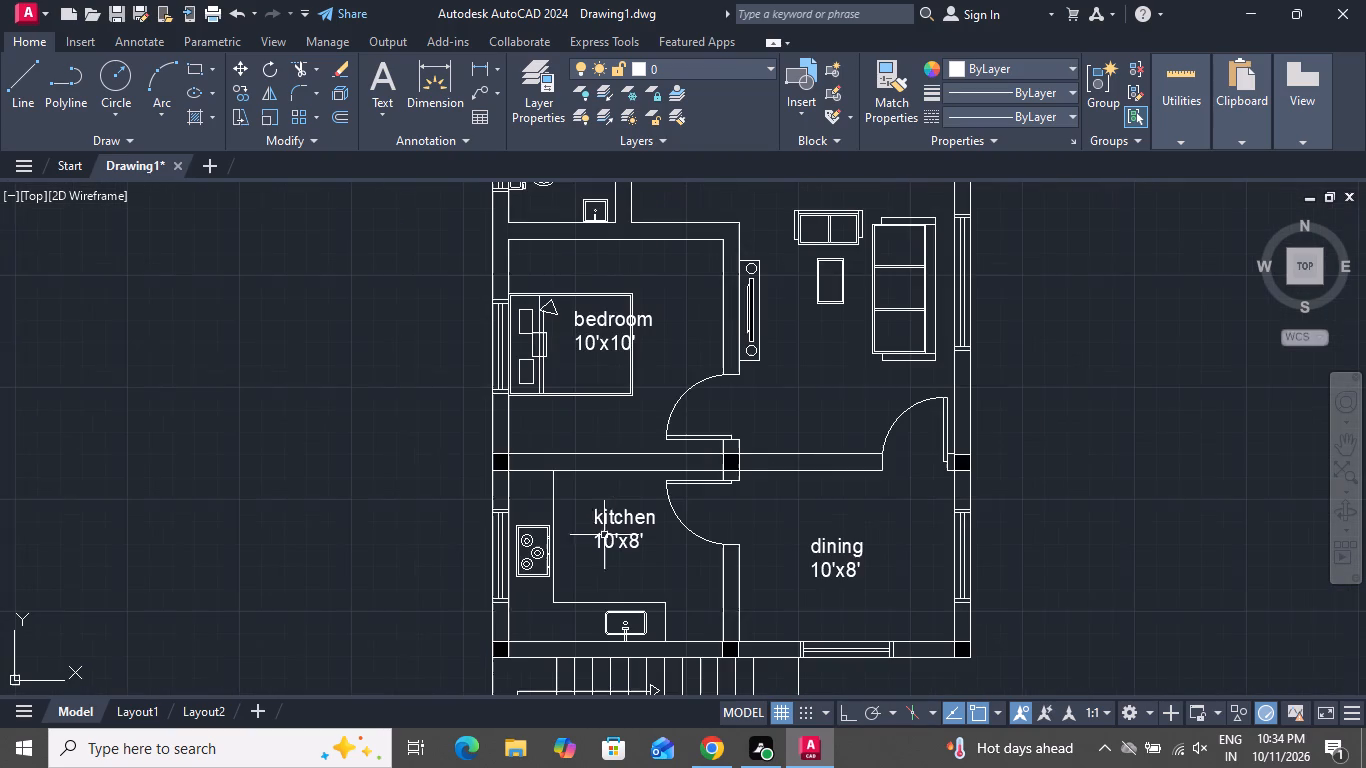
scroll(611, 511, down, 1)
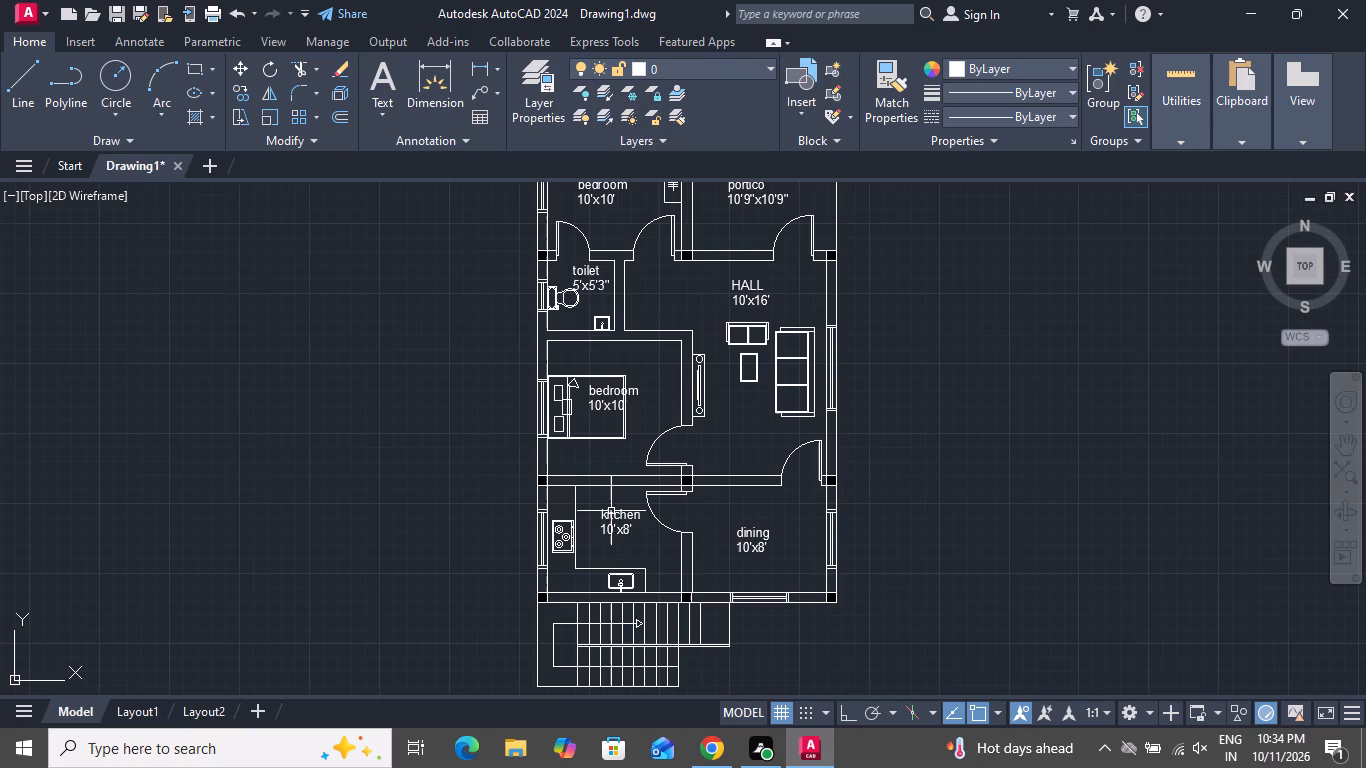
scroll(611, 511, down, 1)
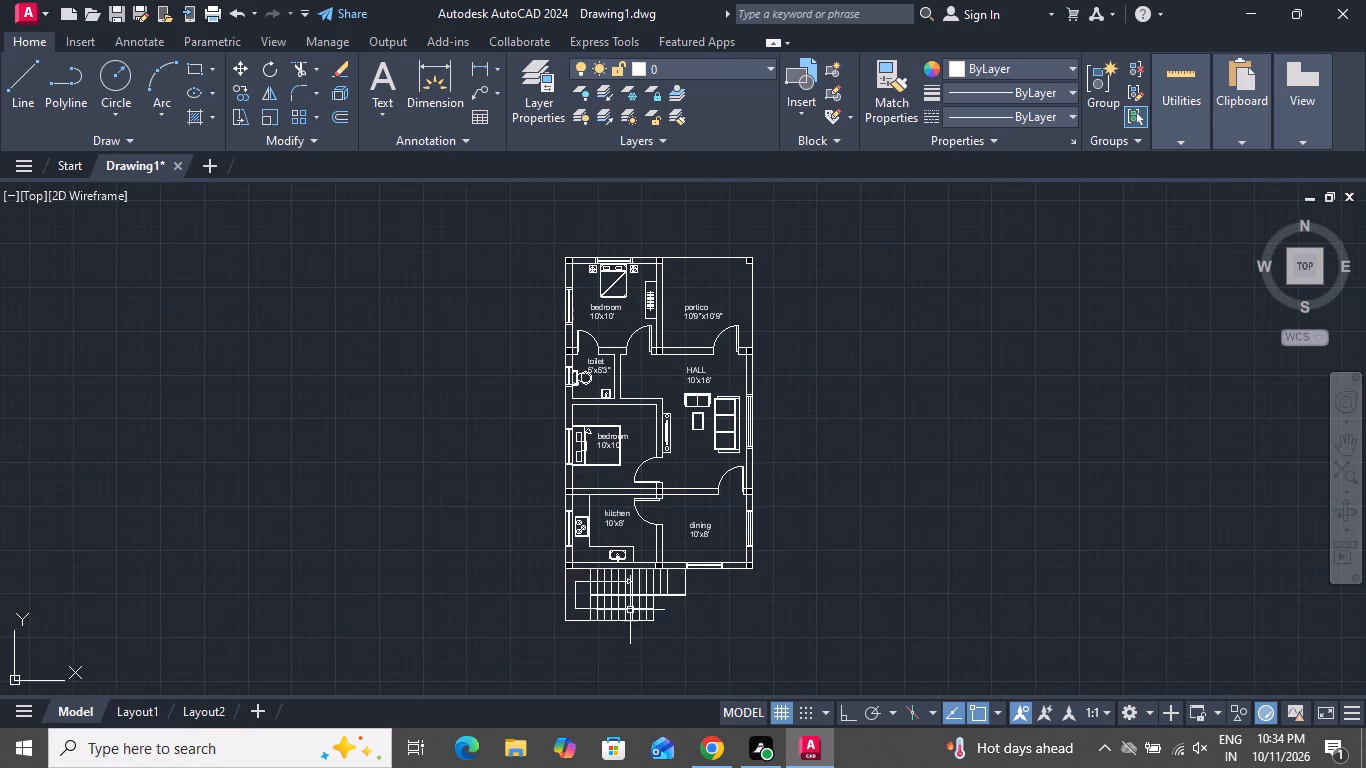
scroll(706, 607, up, 2)
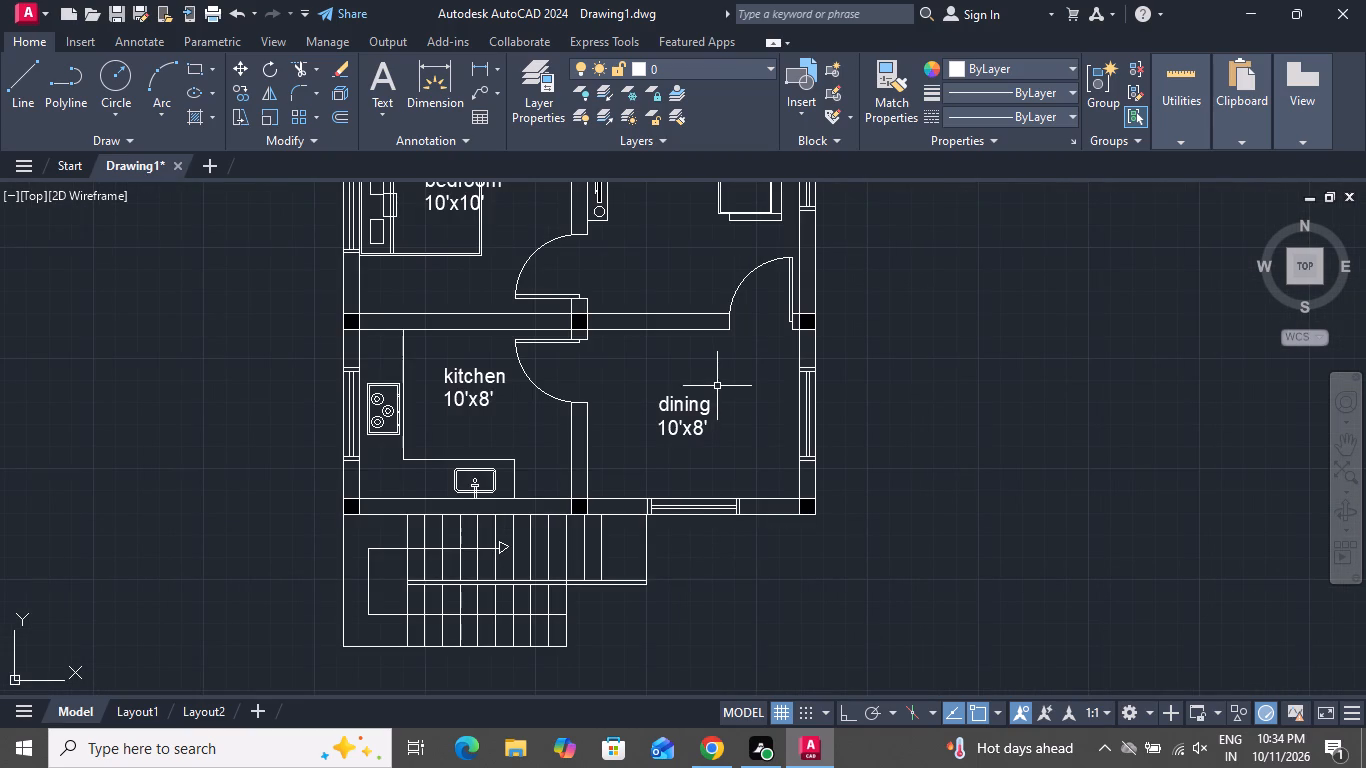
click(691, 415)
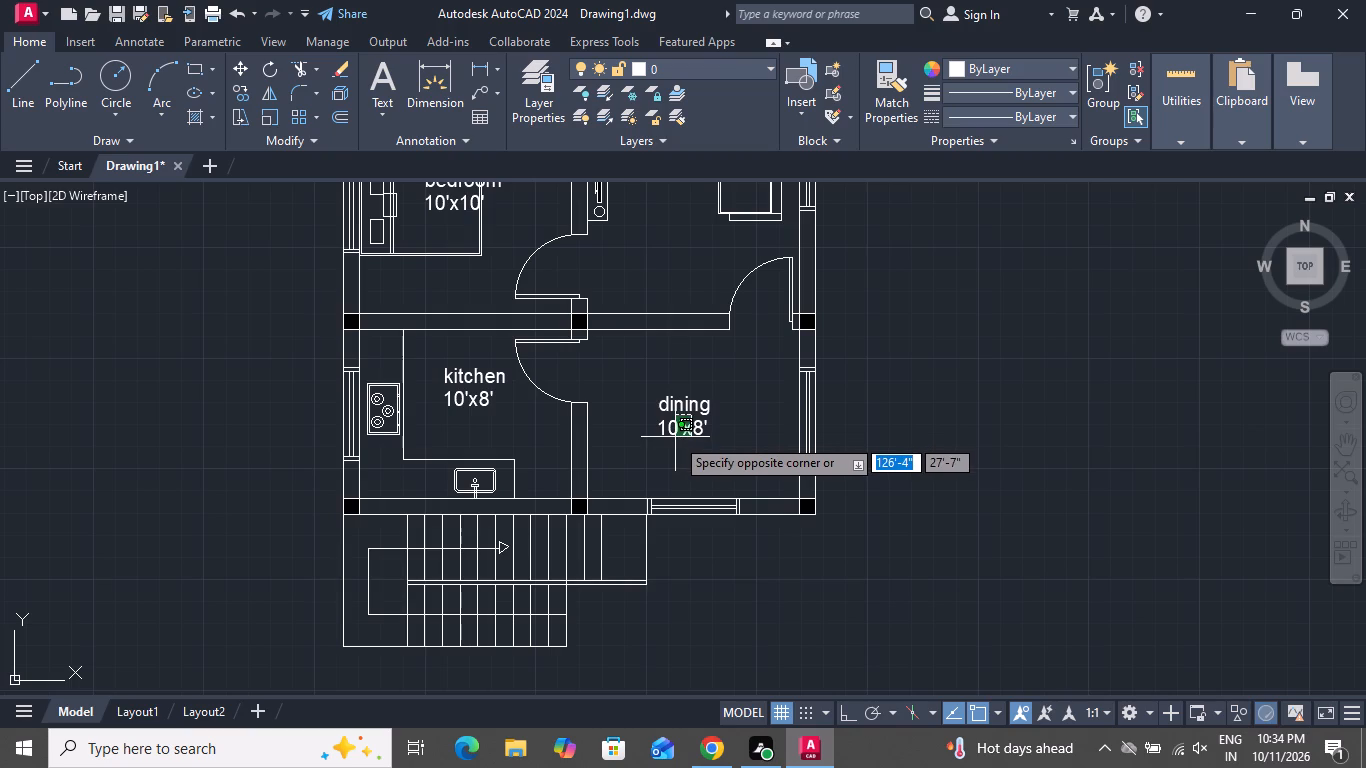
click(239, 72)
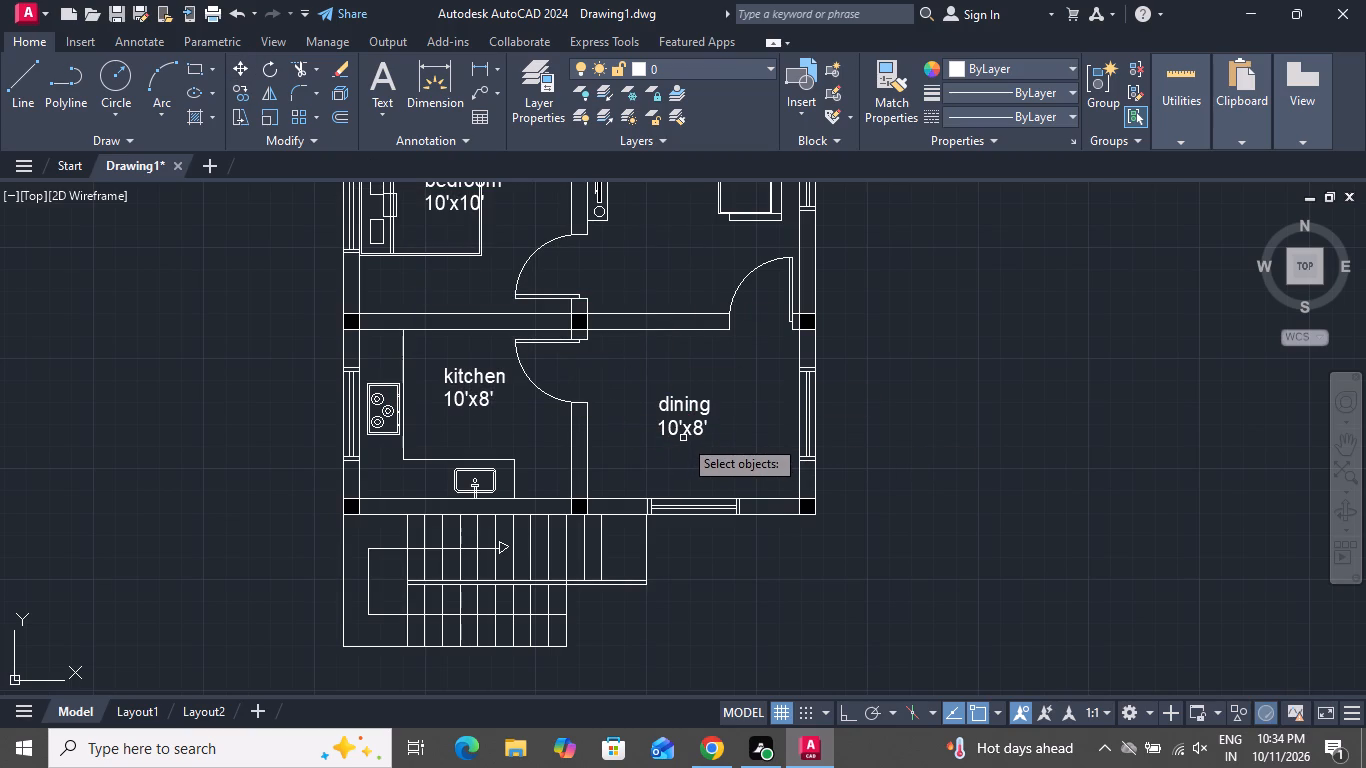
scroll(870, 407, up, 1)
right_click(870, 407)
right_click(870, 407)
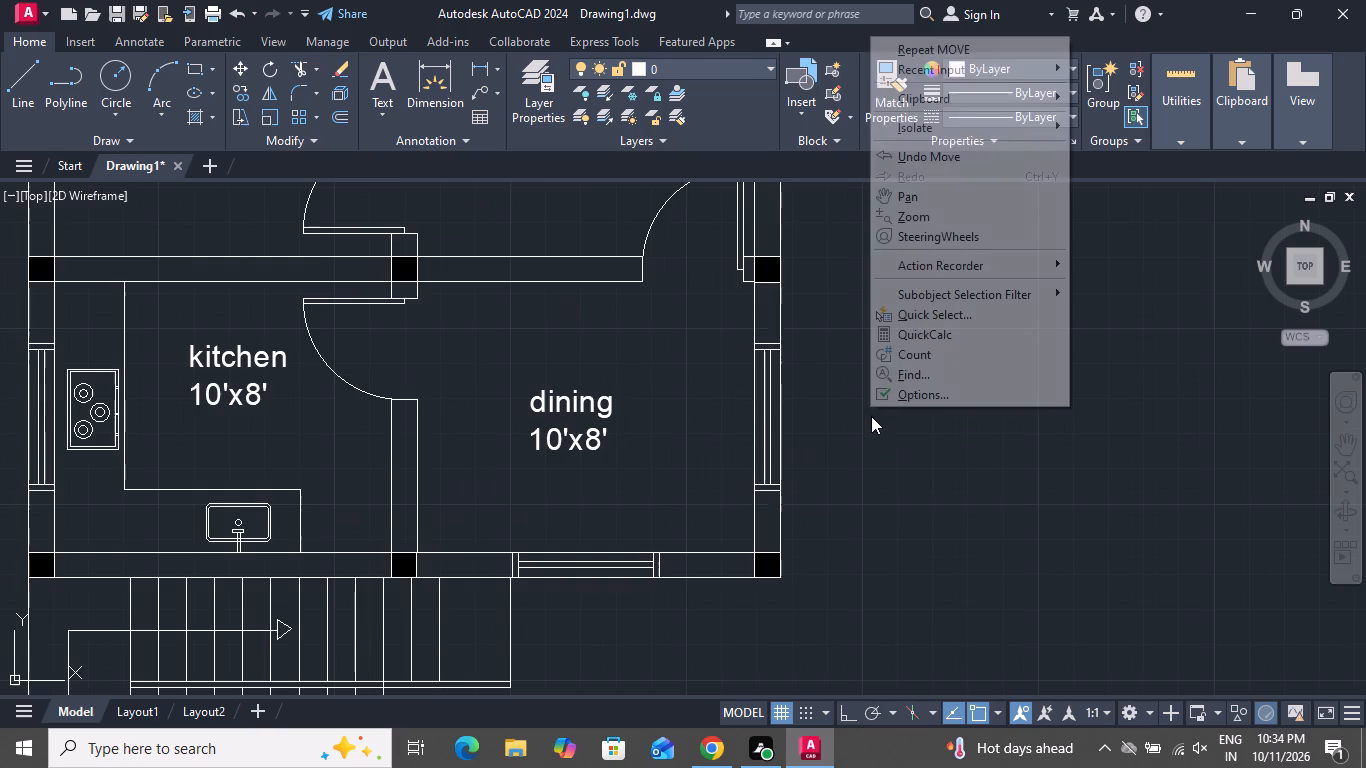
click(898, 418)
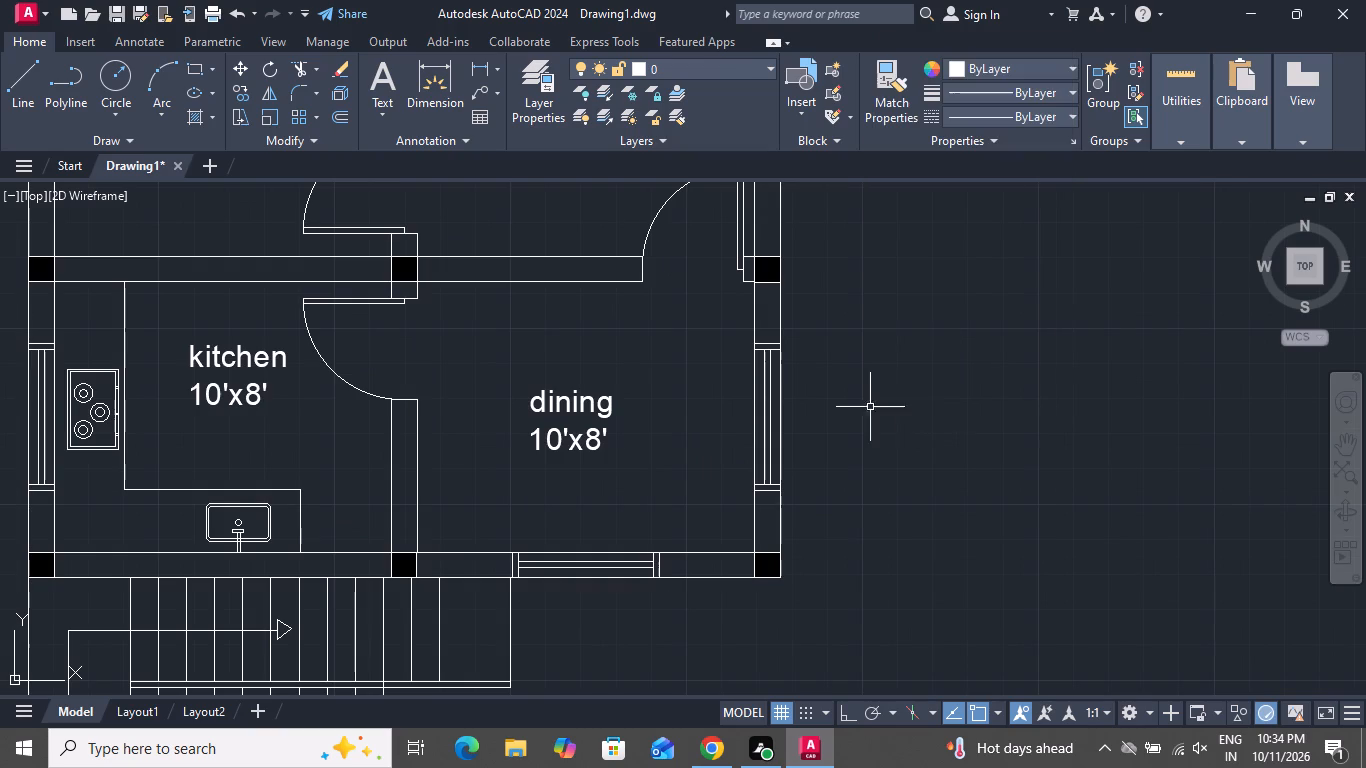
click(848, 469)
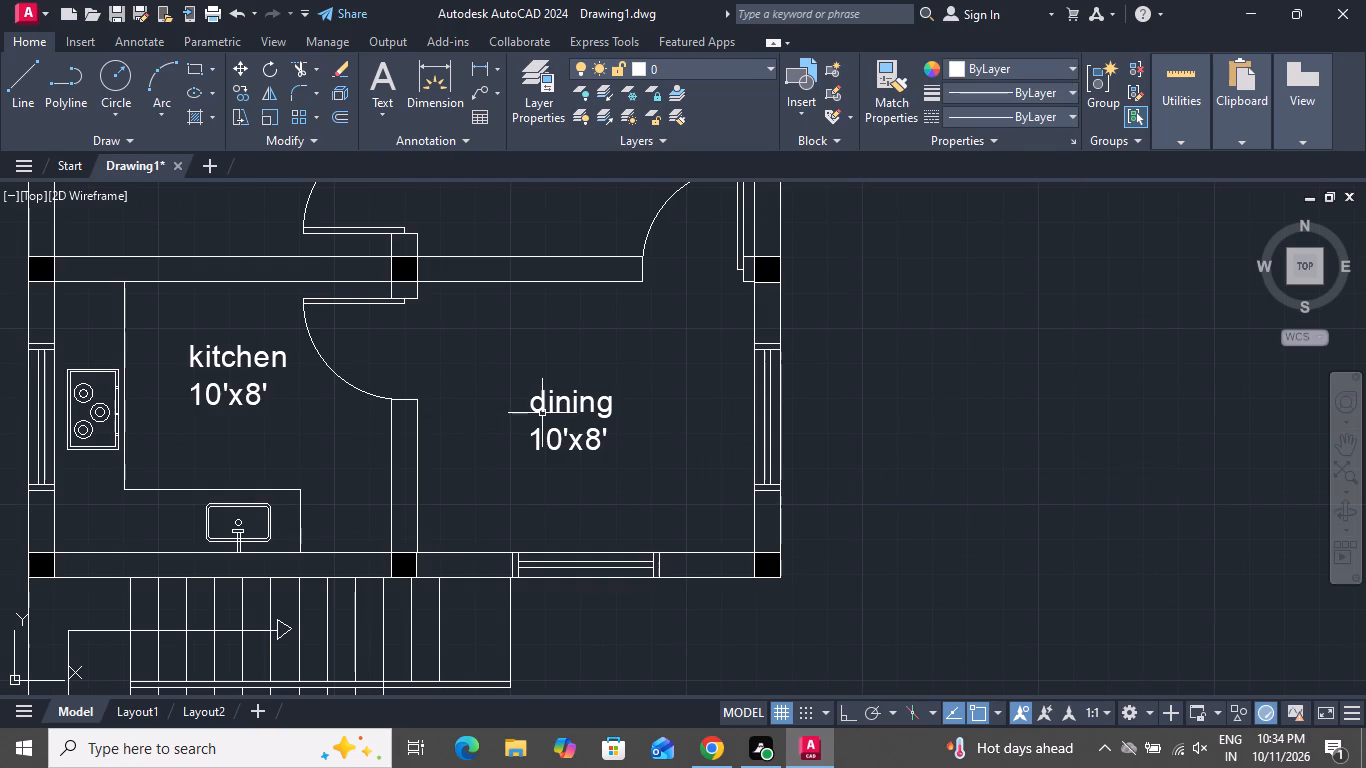
Move the dining room's label about 3'-10" east and 2'-9" north, into the room's northeast corner.
click(543, 385)
click(545, 412)
click(567, 406)
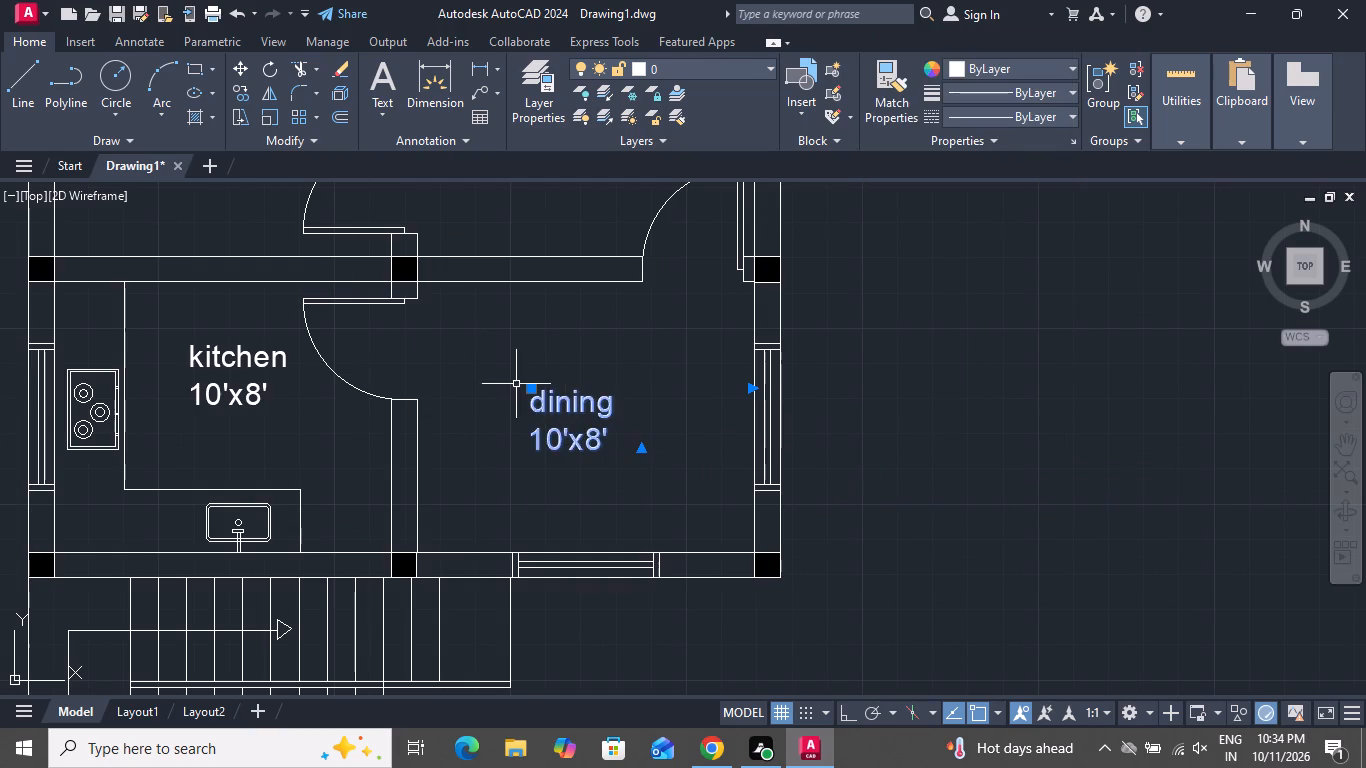
click(233, 70)
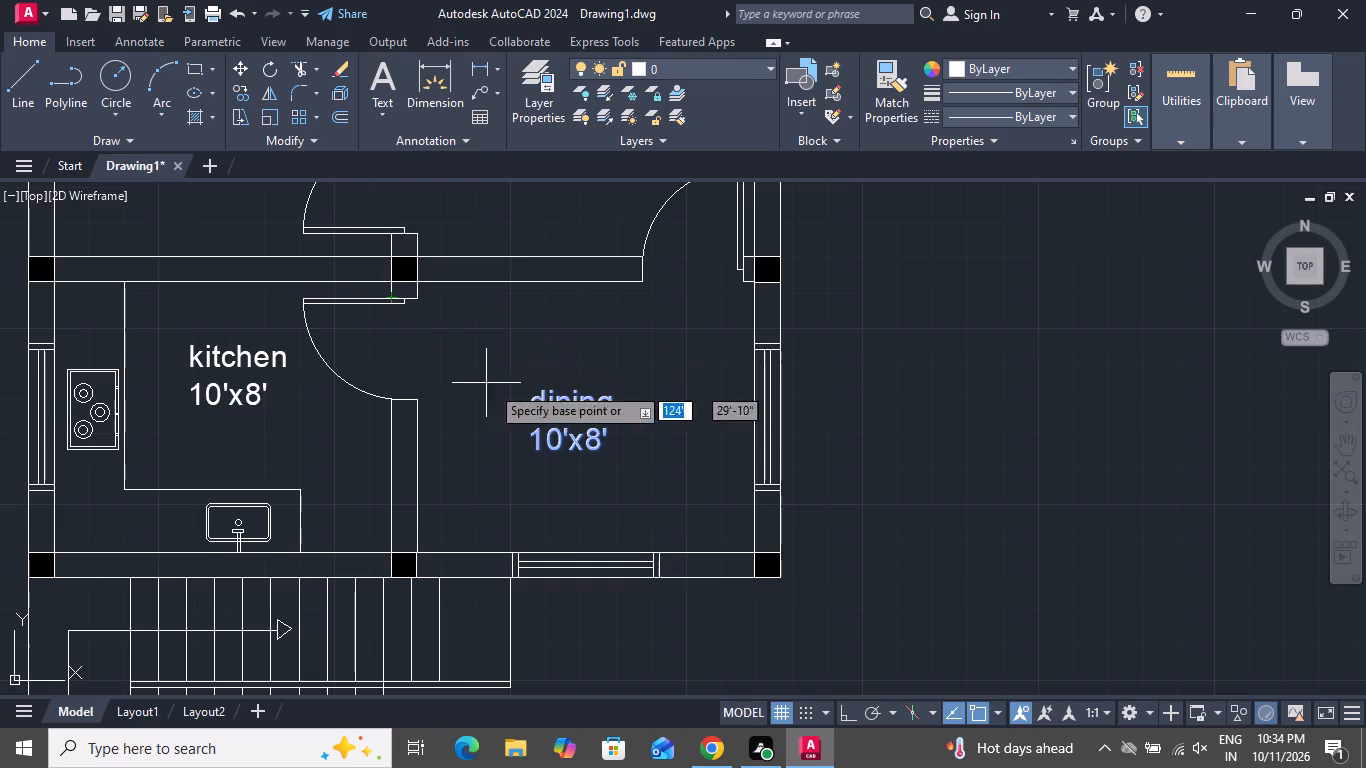
click(547, 415)
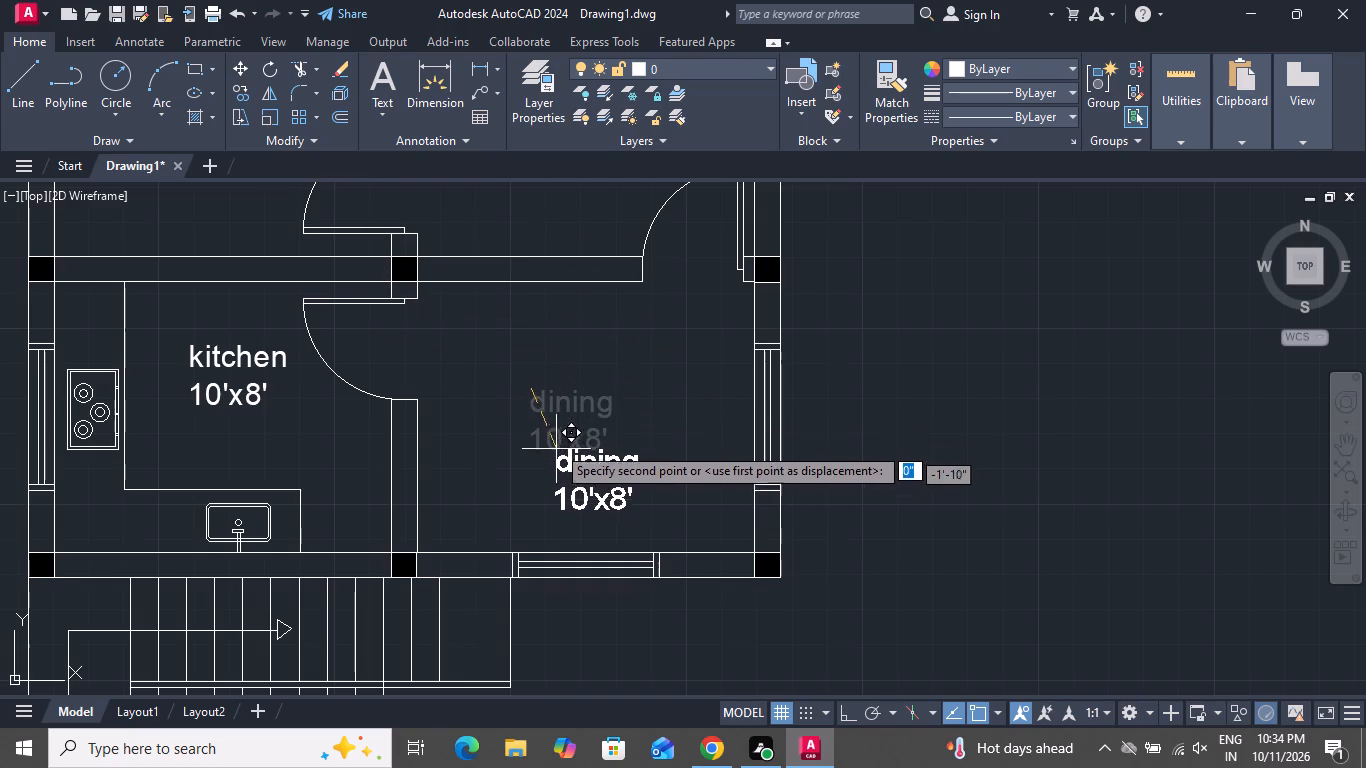
click(662, 295)
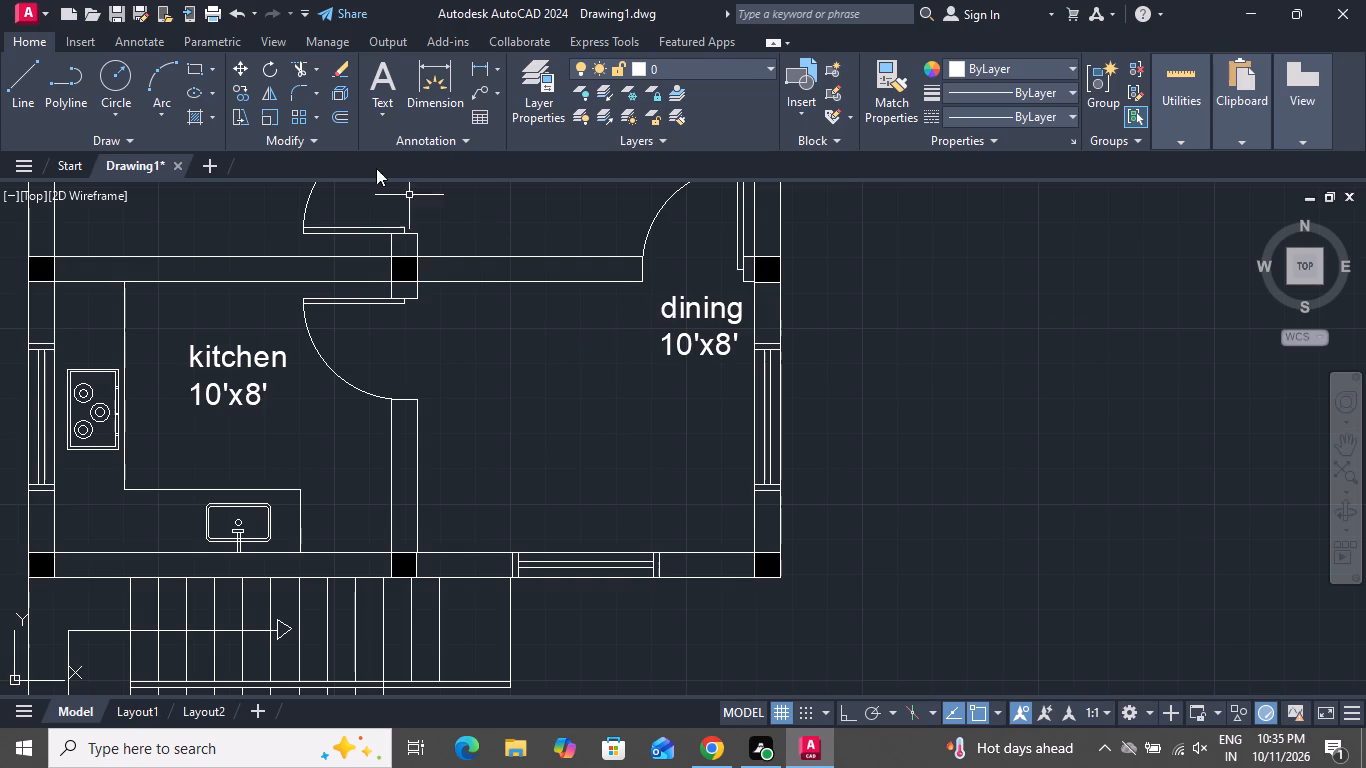
Draw a rectangular dining table about 3'-7" by 1'-8" in the middle of the dining room.
click(188, 63)
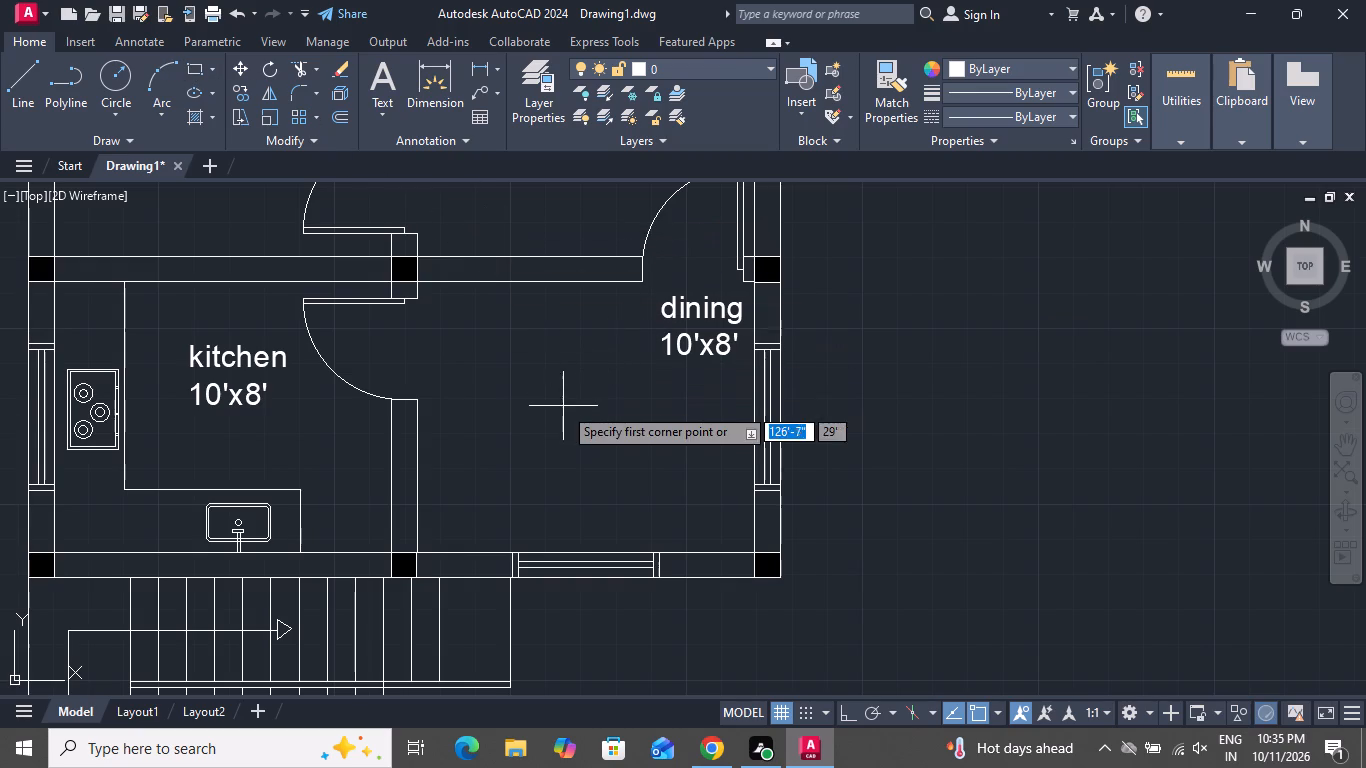
click(519, 402)
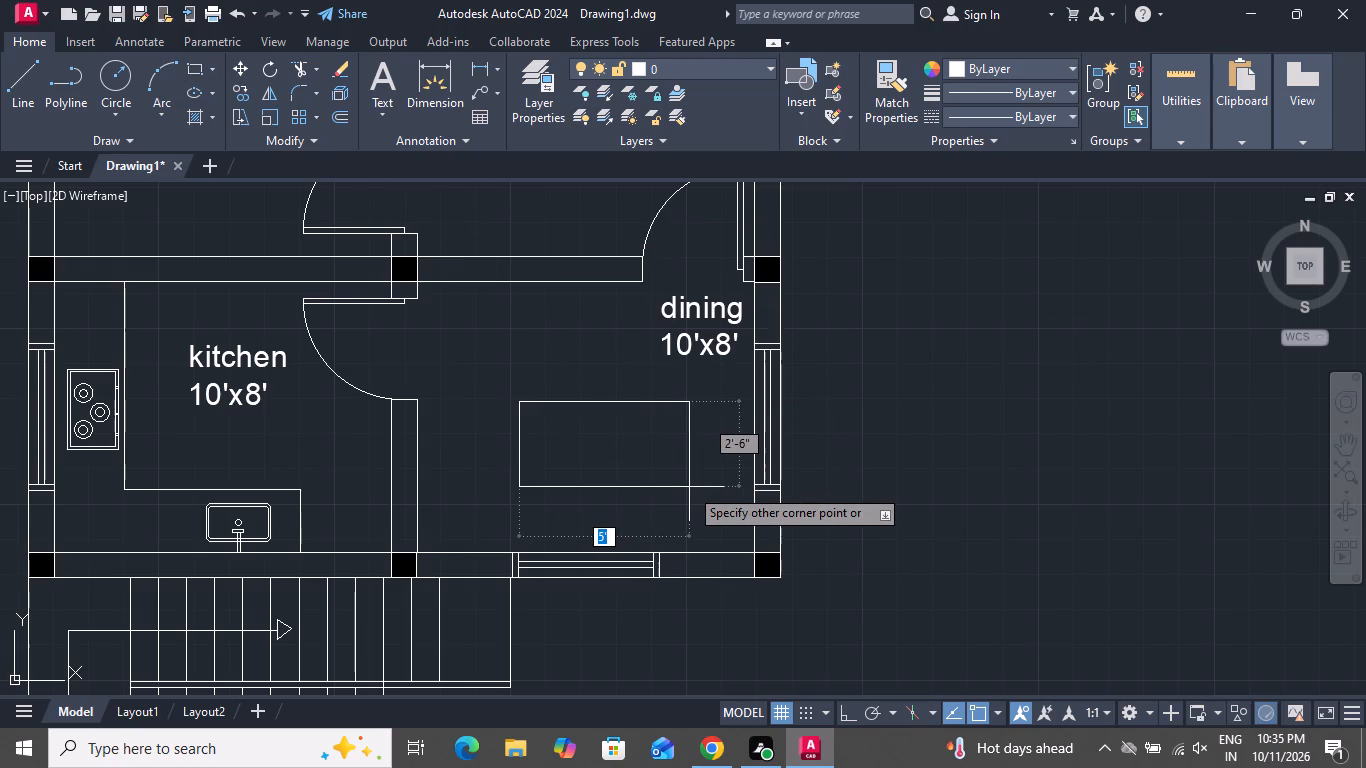
click(640, 457)
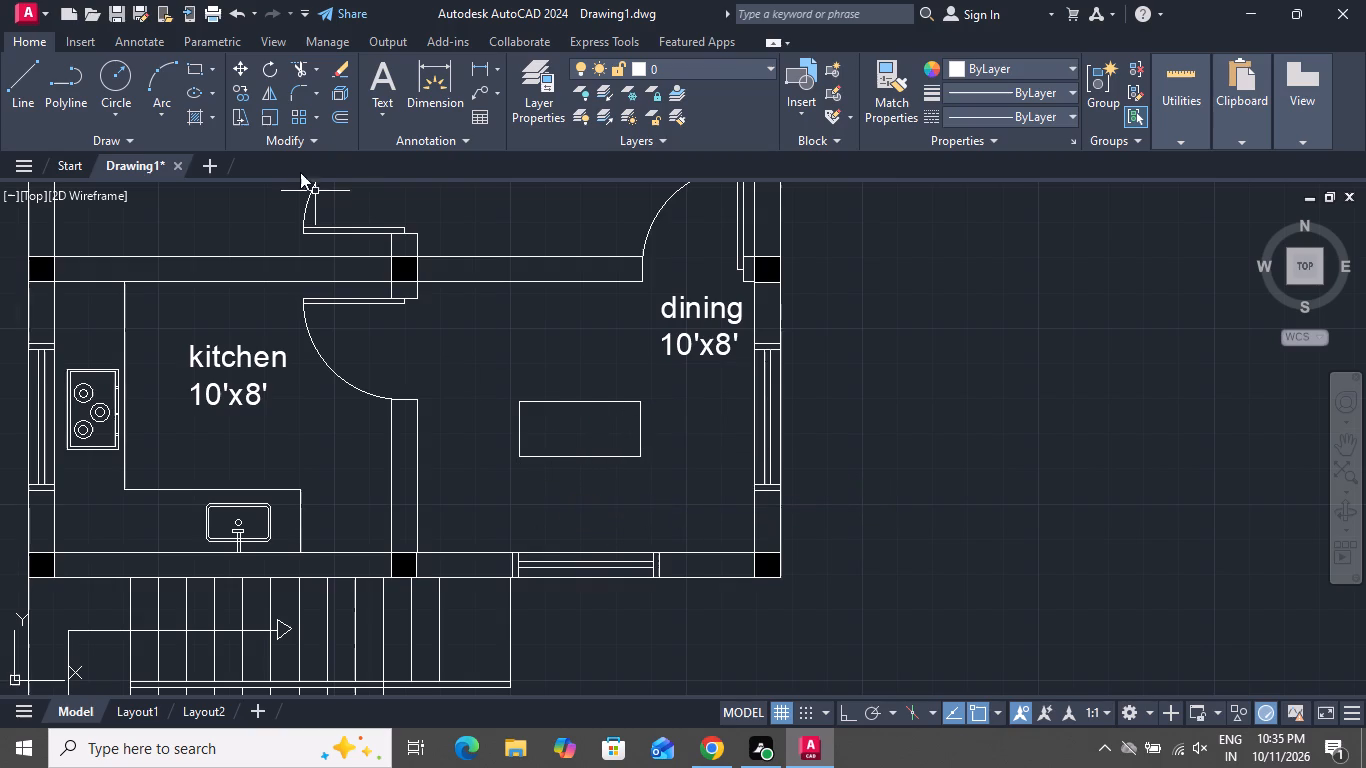
Draw a chair seat as a rectangle about 9" by 8" with 2" corner fillets against the table's east edge.
click(187, 67)
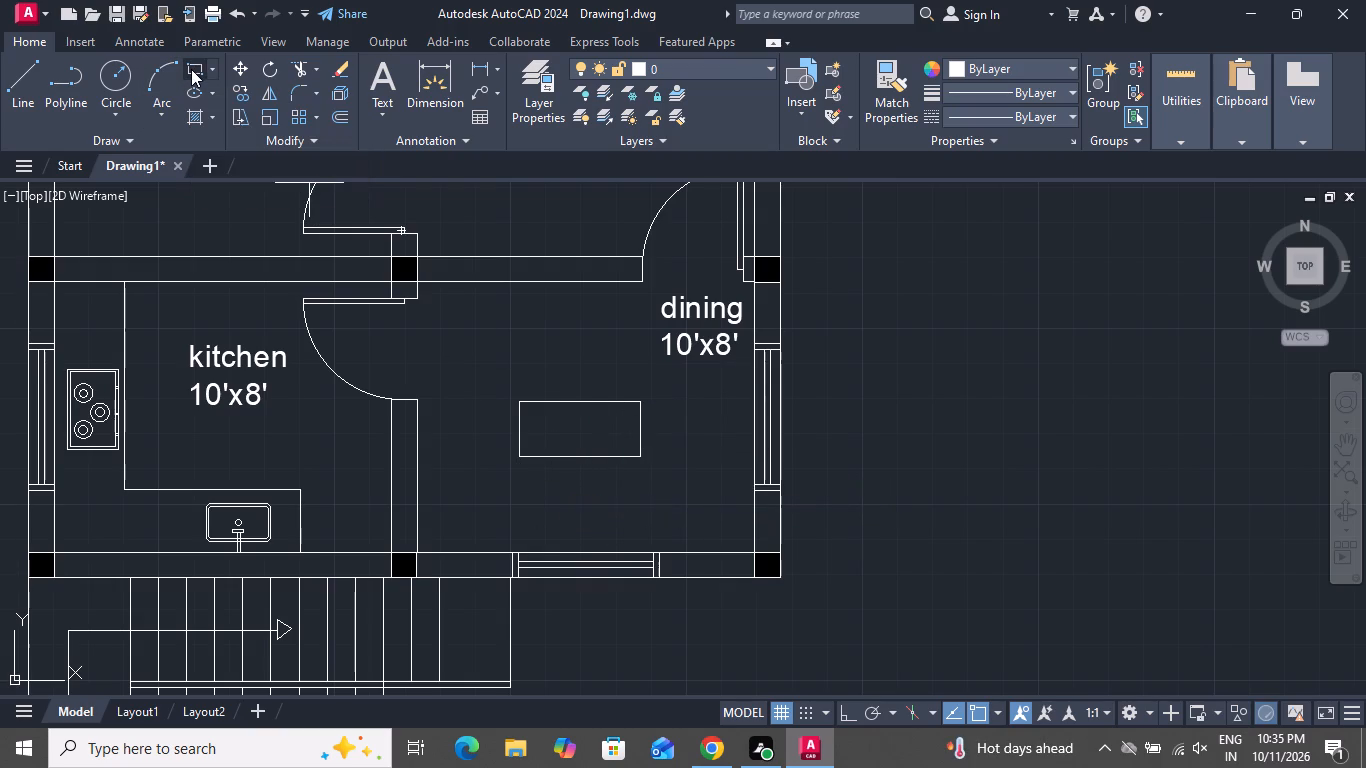
key(Escape)
key(r)
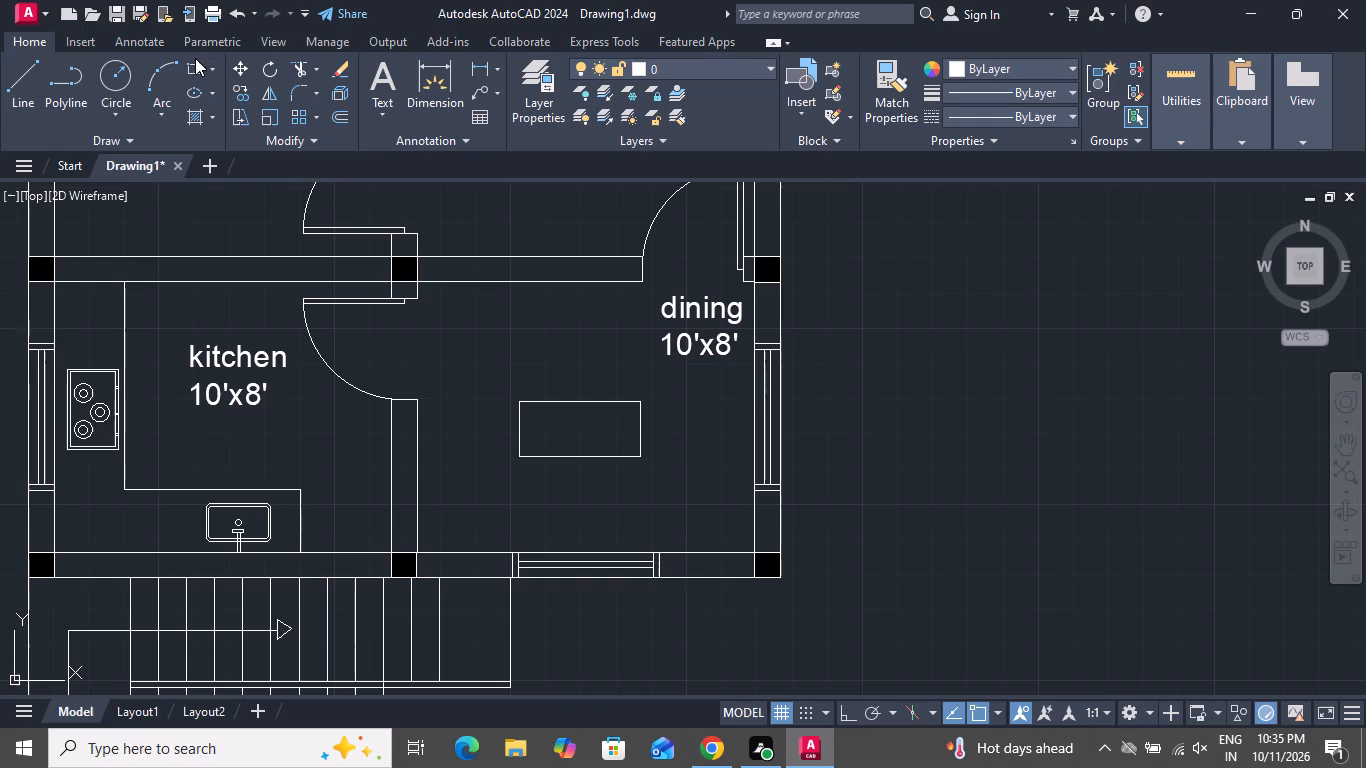
key(e)
key(c)
key(space)
key(f)
key(space)
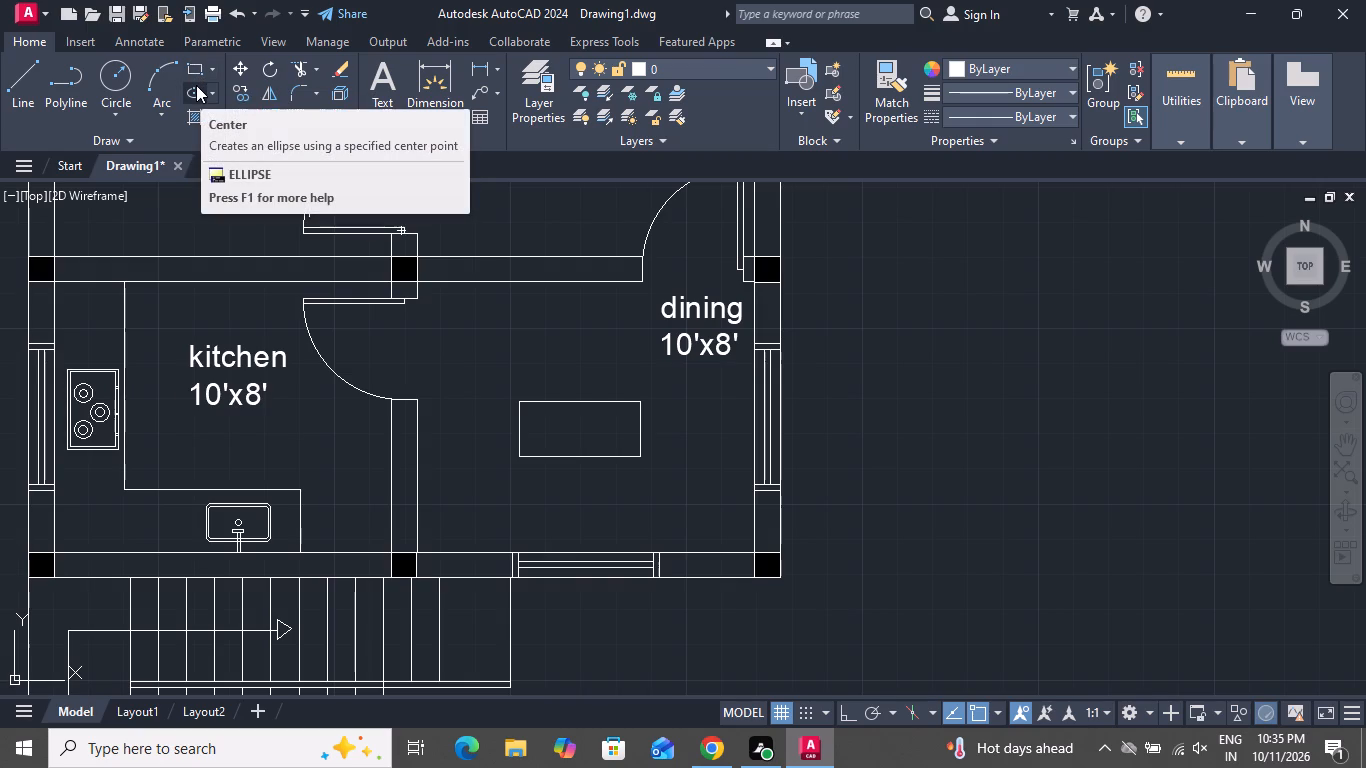
text(2)
key(space)
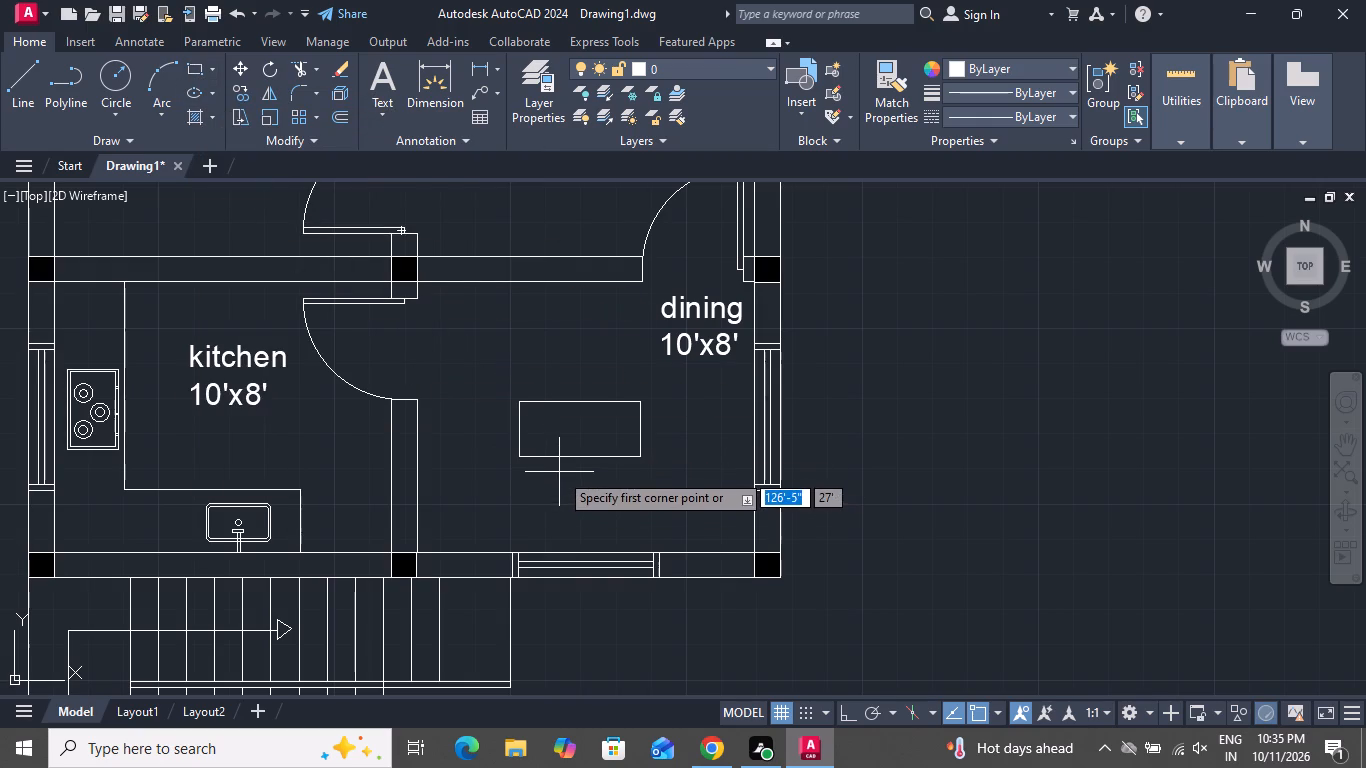
scroll(648, 433, up, 3)
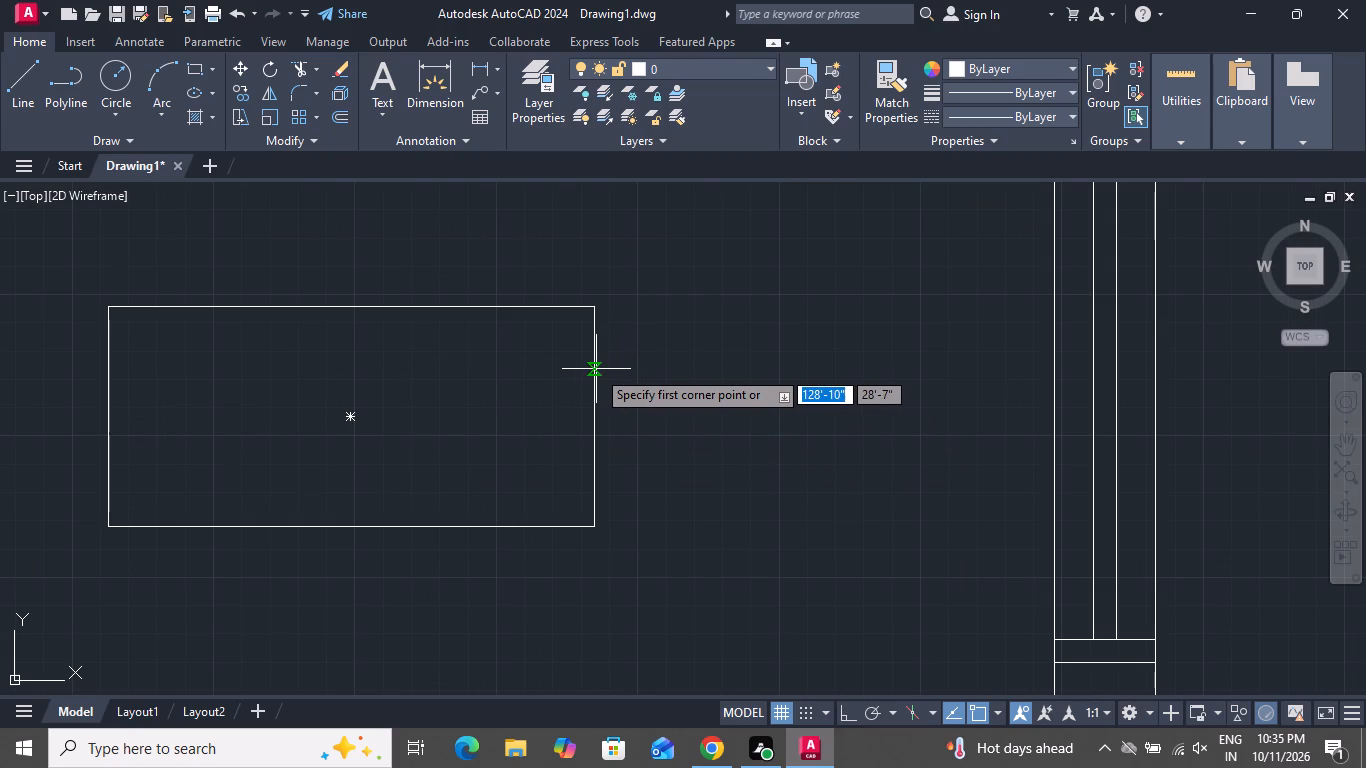
click(595, 369)
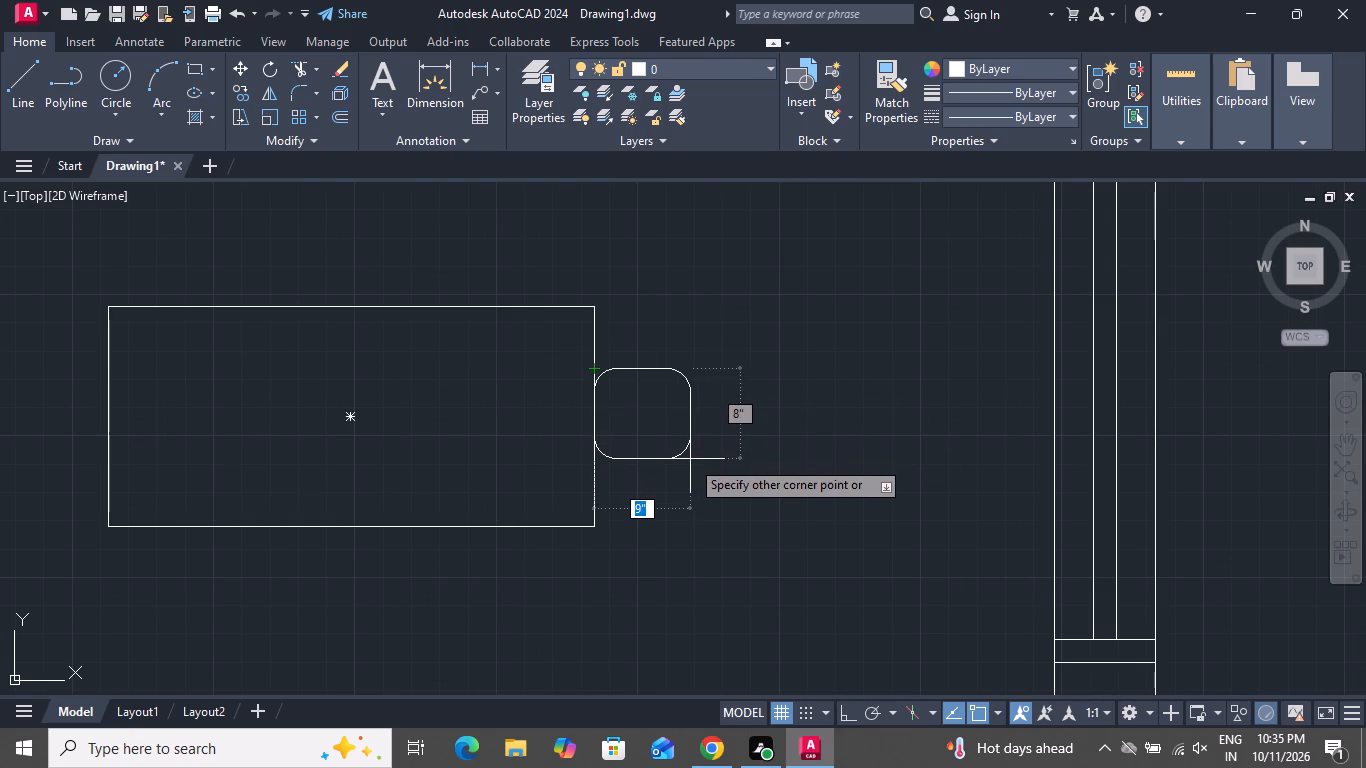
click(690, 459)
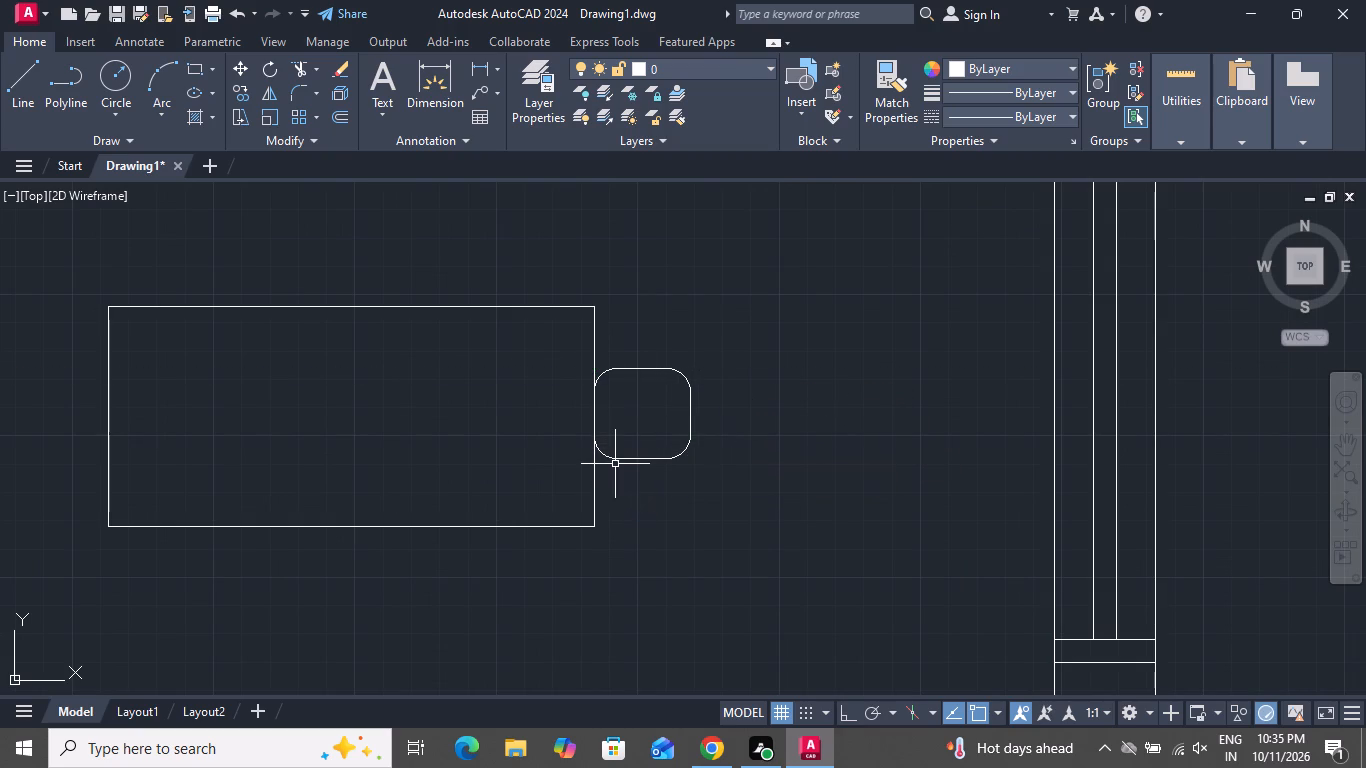
Draw a narrow backrest rectangle about 2" by 7" along the east side of the chair seat.
click(189, 66)
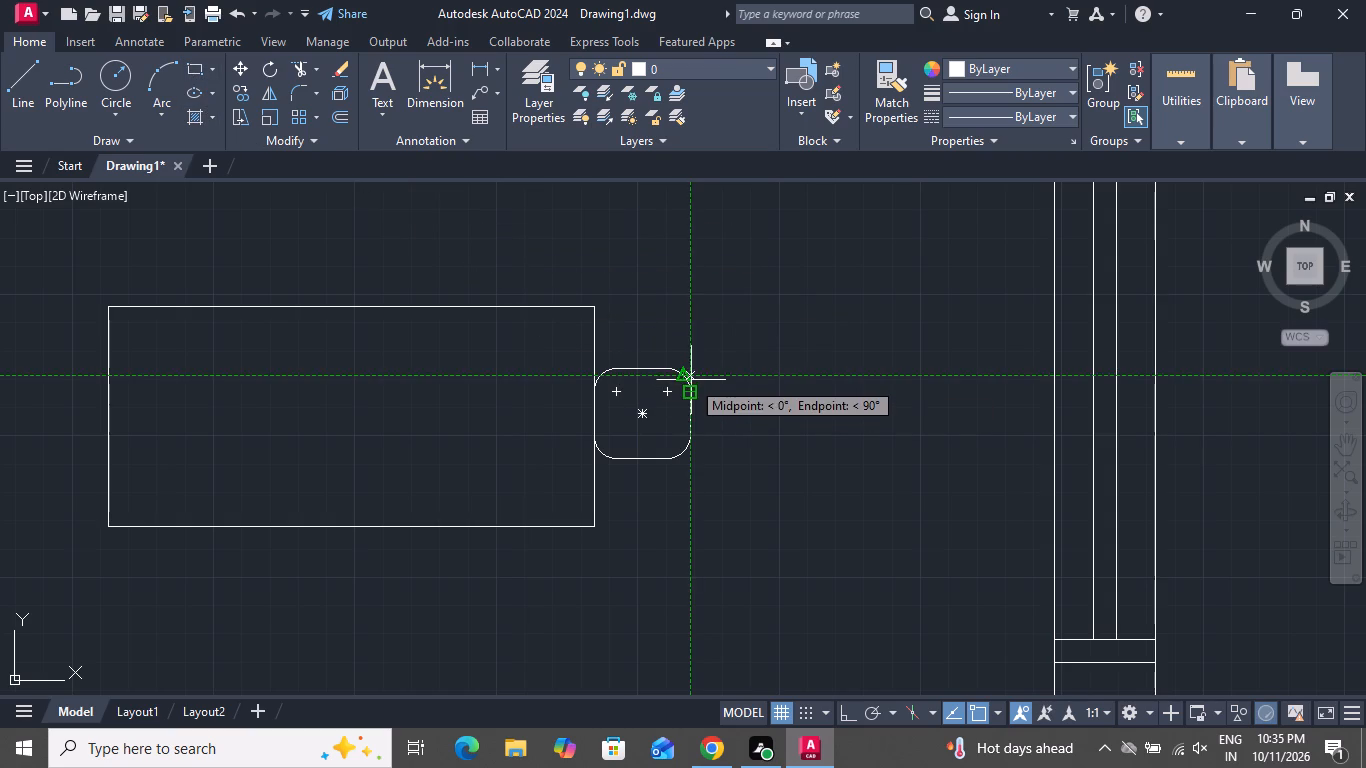
click(690, 375)
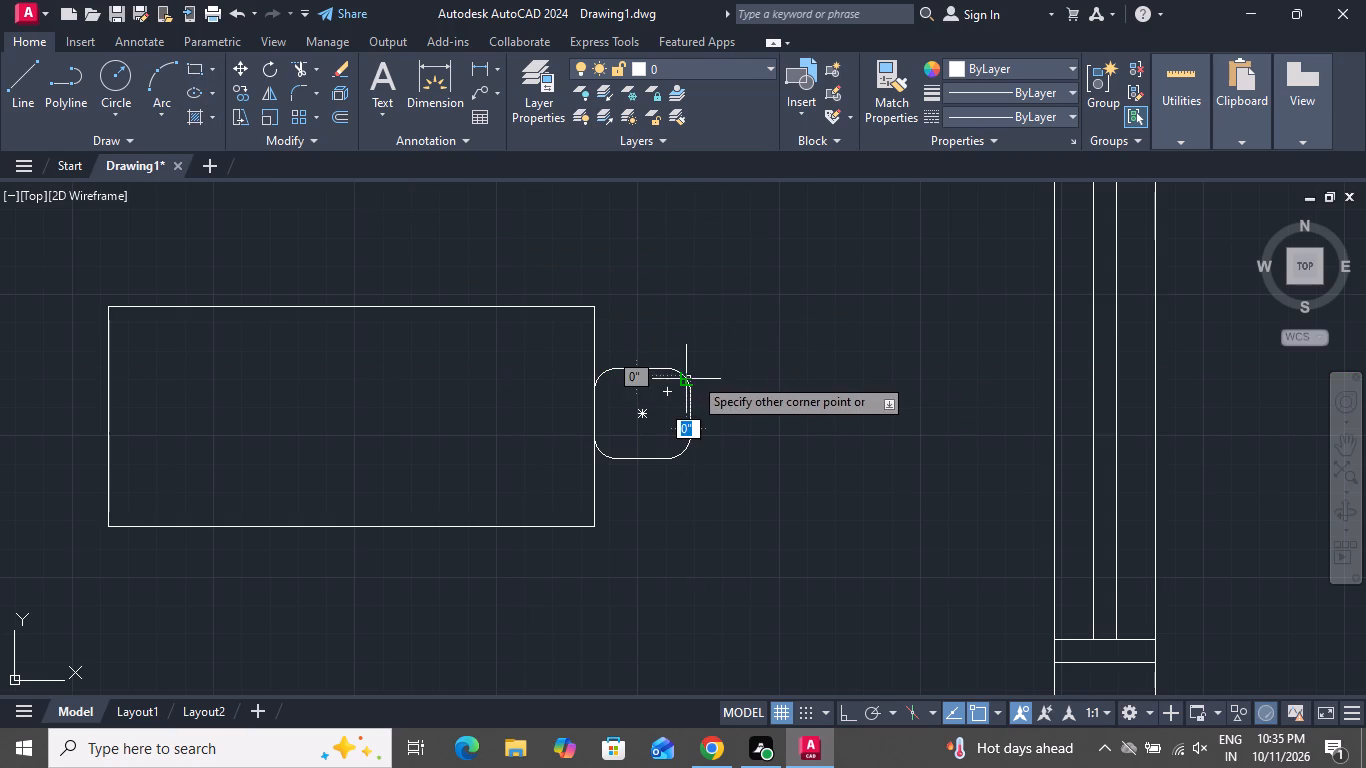
click(711, 458)
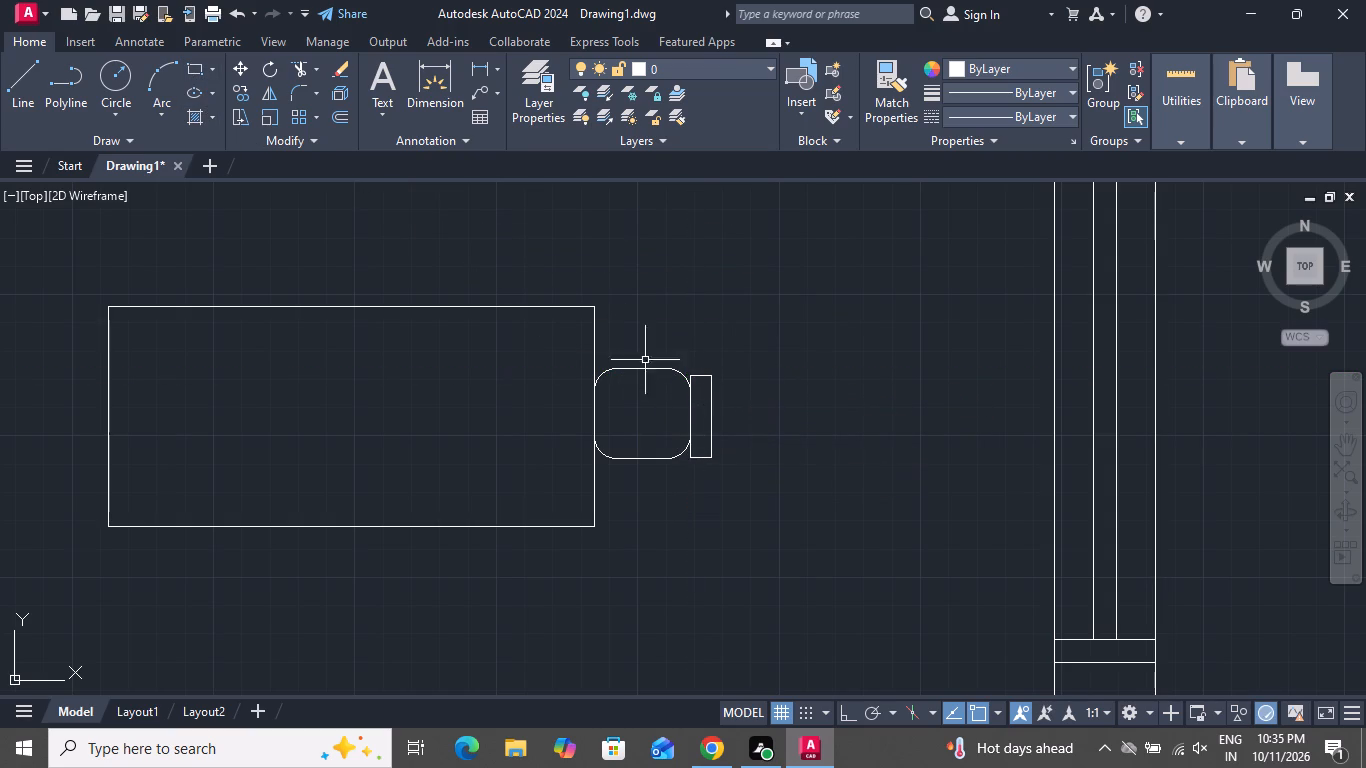
Draw armrest rectangles westward from the backrest's outer corners, about 9" by 2" on the north and 8" by 1" on the south.
click(194, 64)
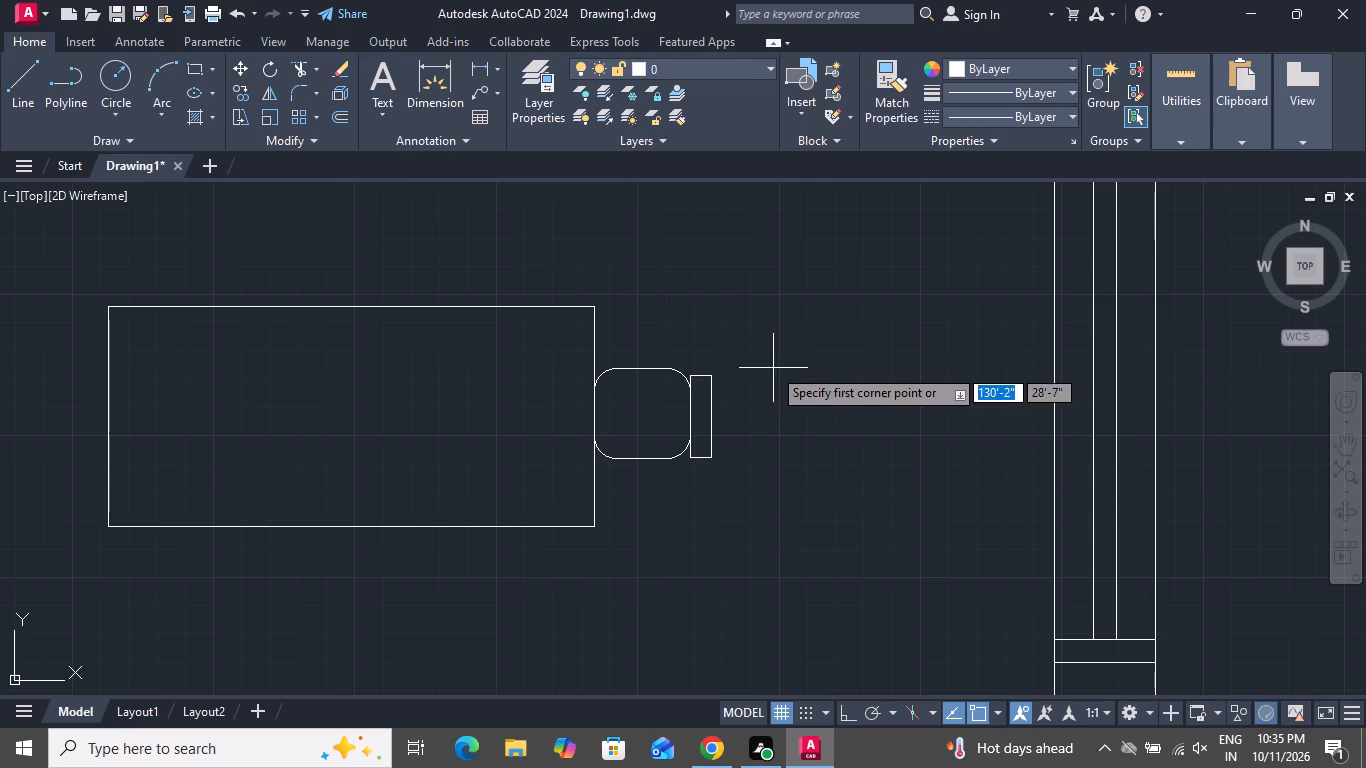
scroll(766, 364, up, 1)
click(673, 382)
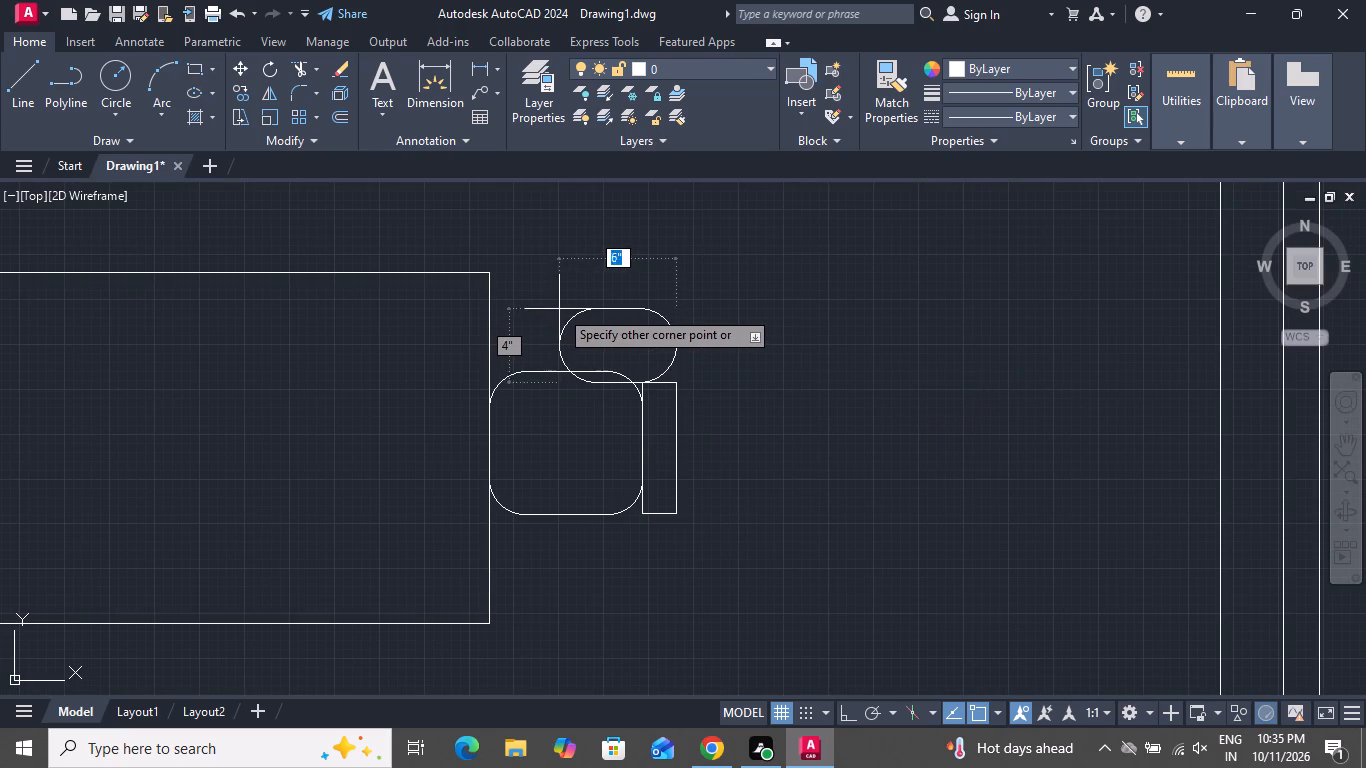
scroll(561, 308, down, 3)
scroll(540, 319, up, 1)
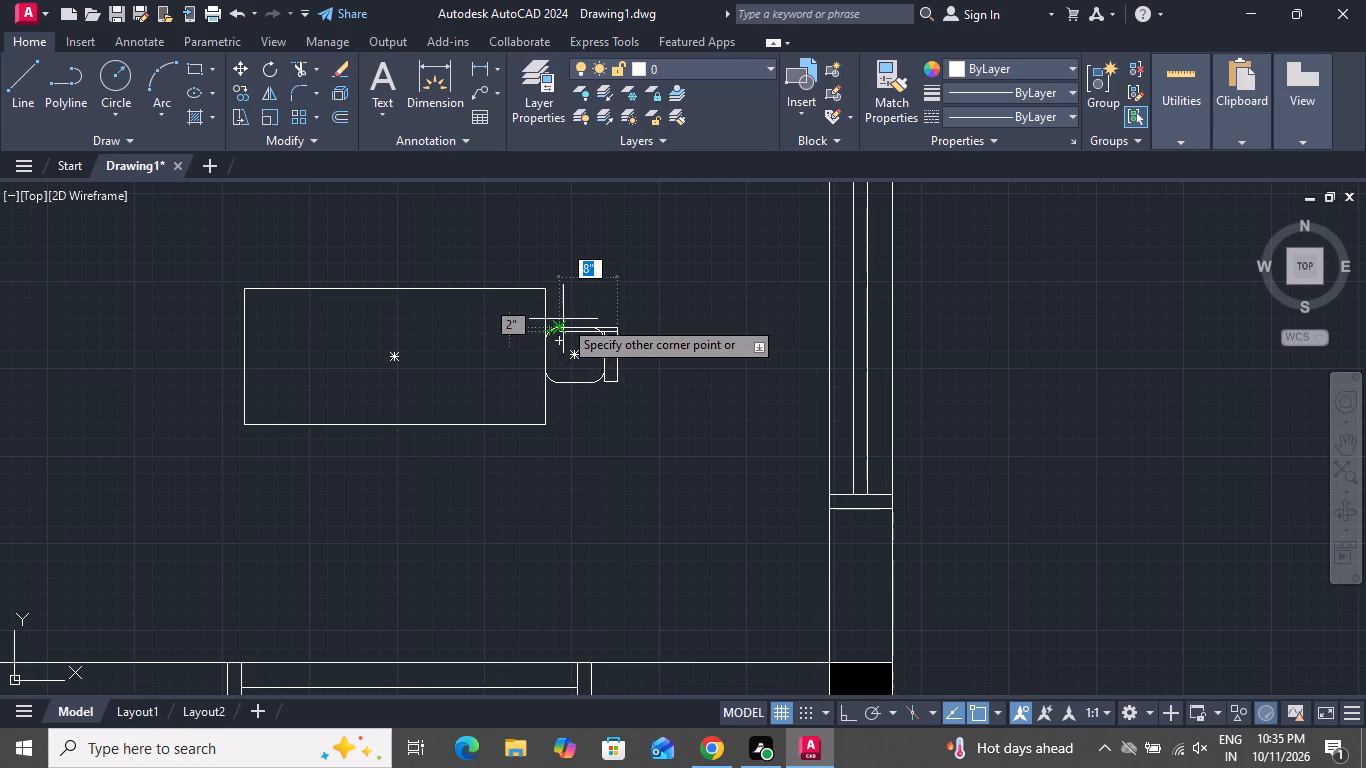
scroll(565, 319, up, 3)
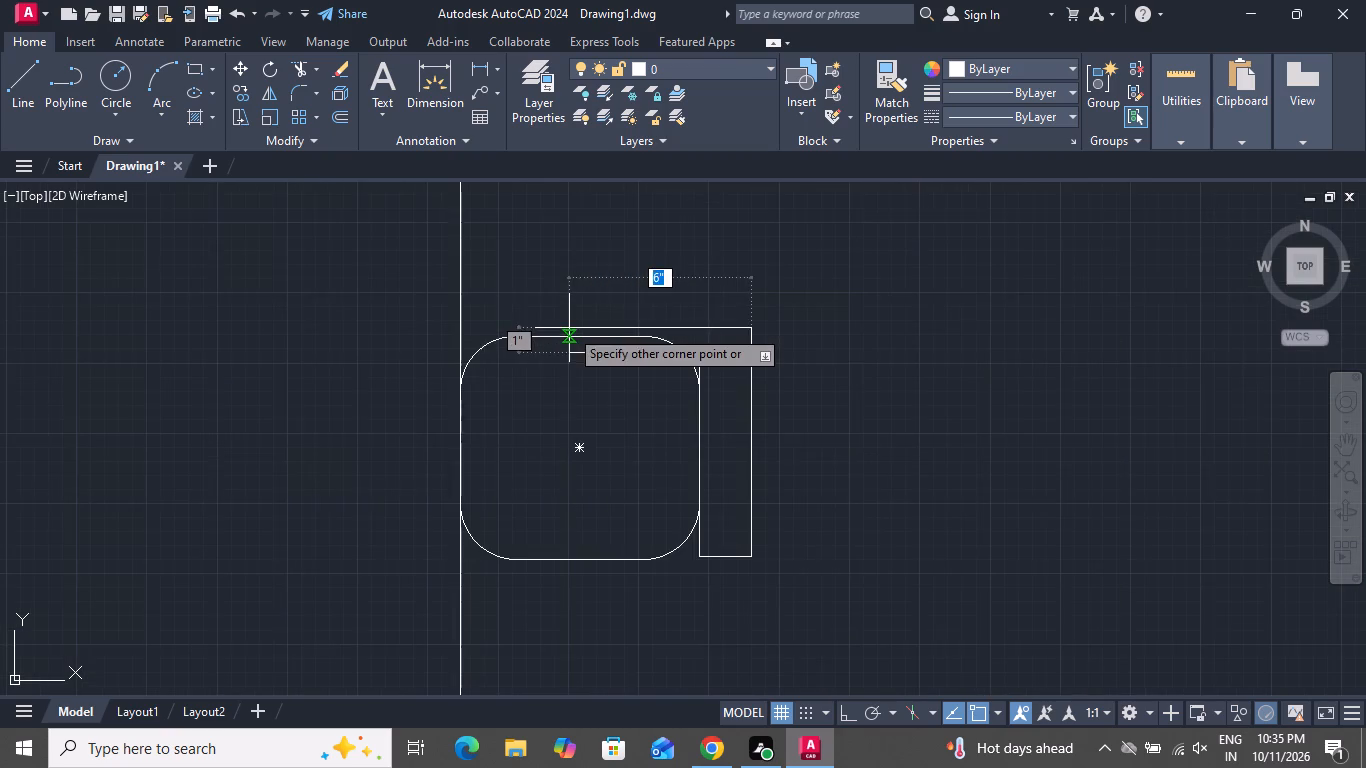
click(510, 308)
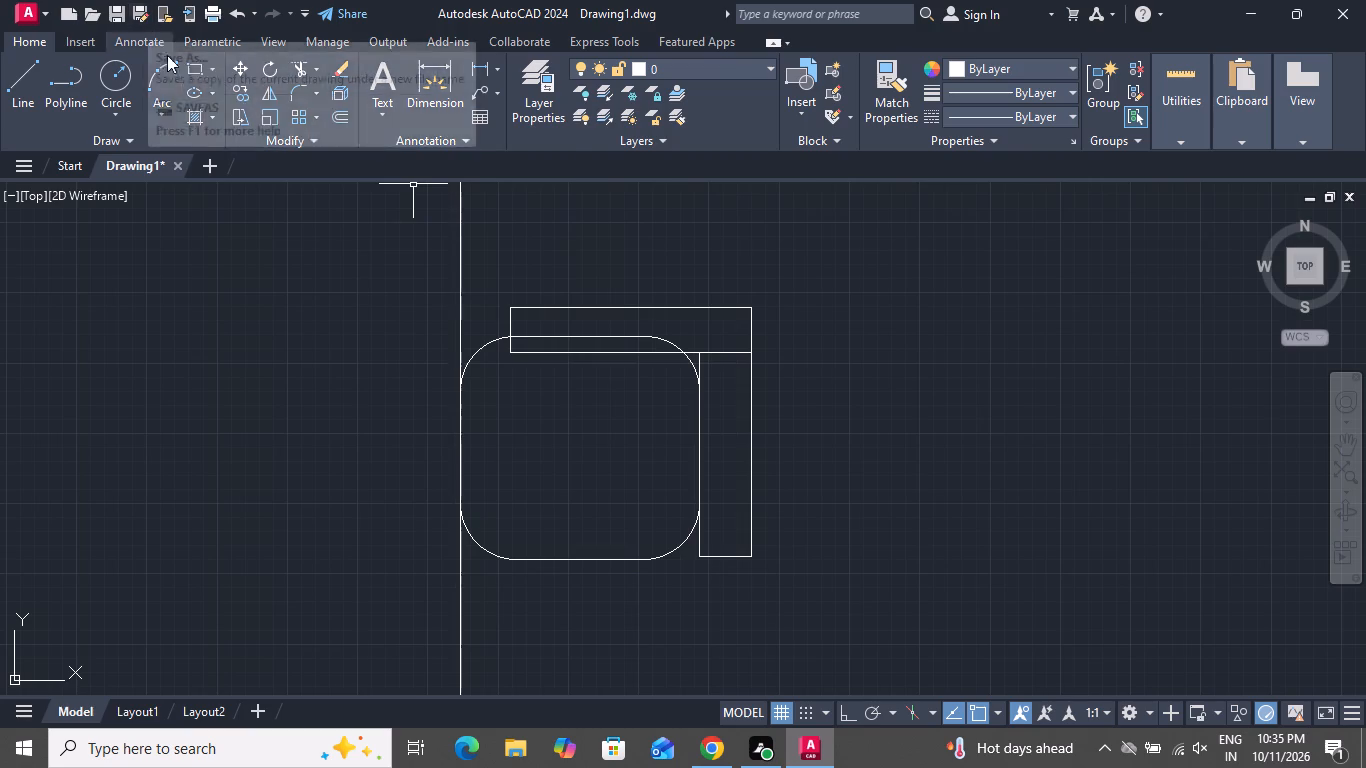
click(201, 70)
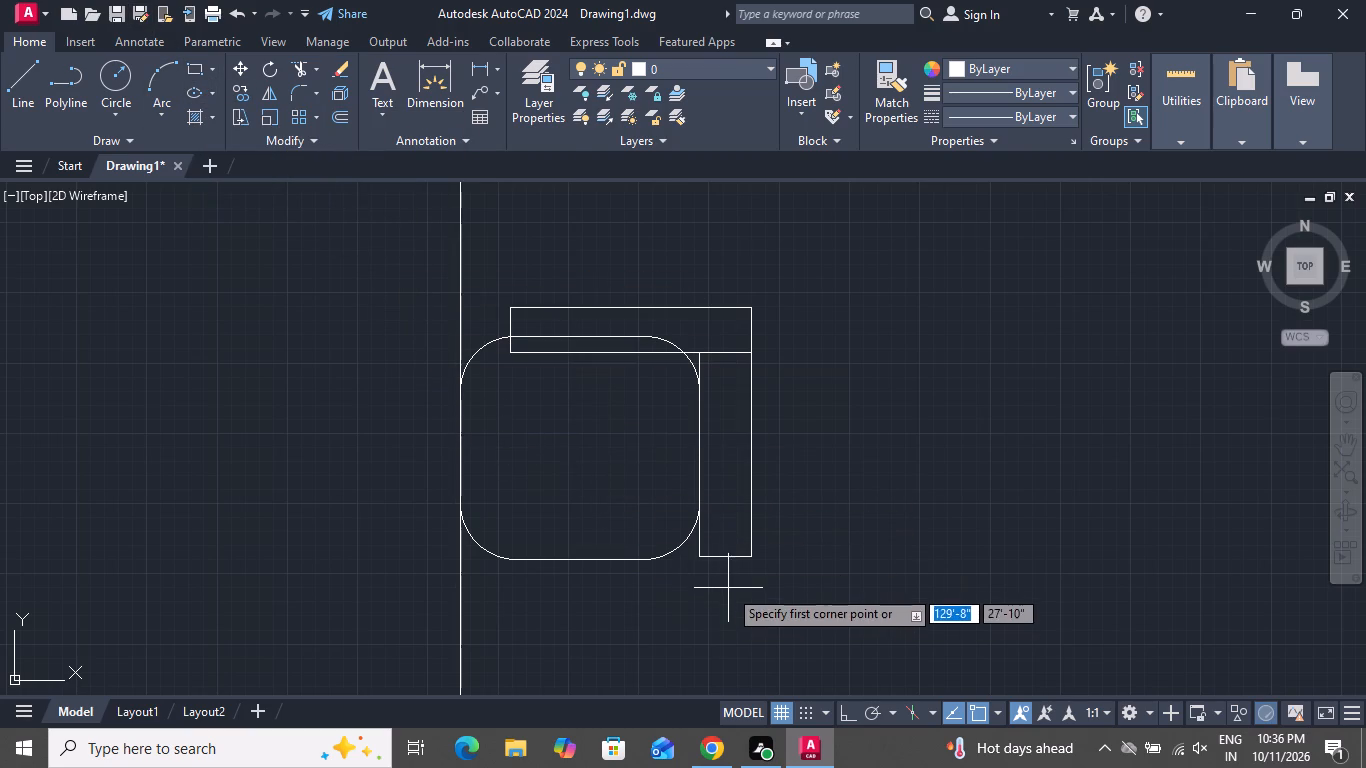
click(752, 560)
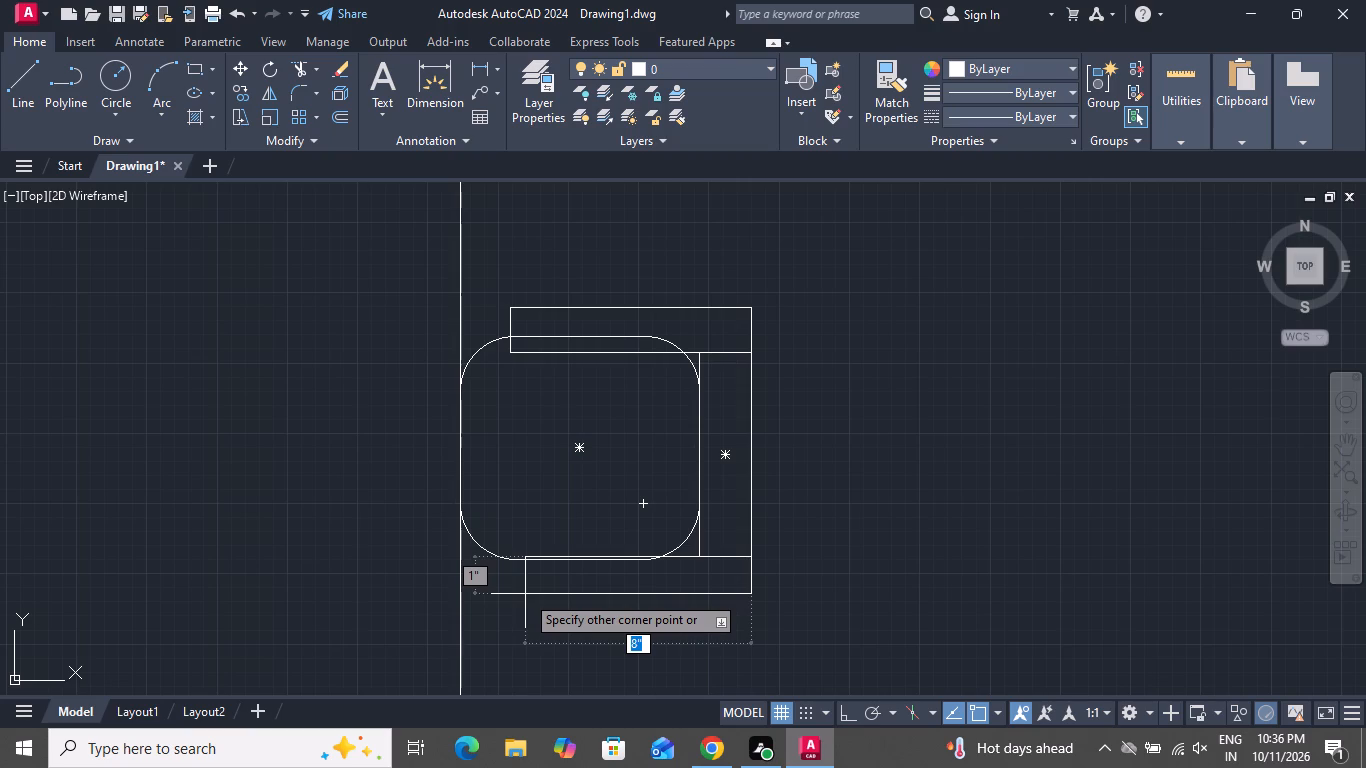
click(521, 595)
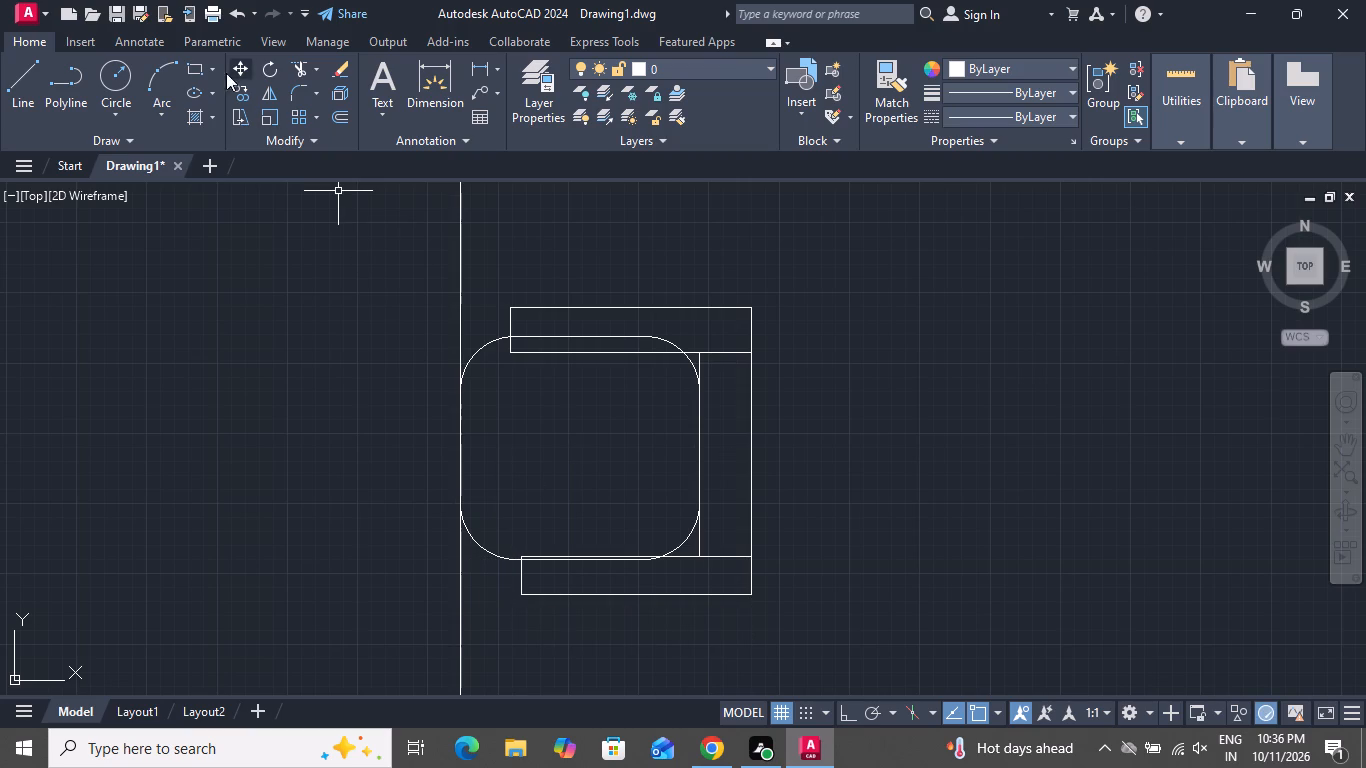
Trim the overlapping lines and arcs where the chair seat meets the two armrests and the backrest.
click(289, 67)
click(602, 354)
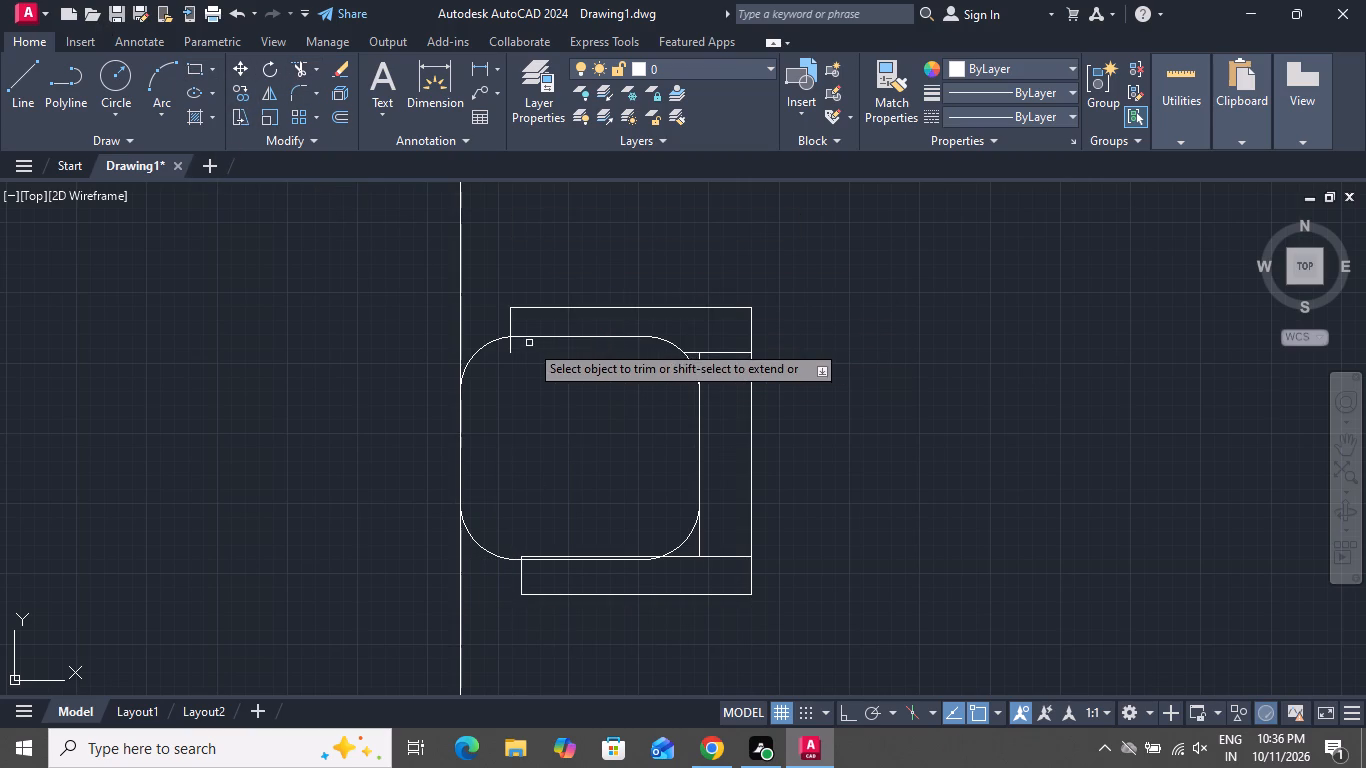
click(511, 345)
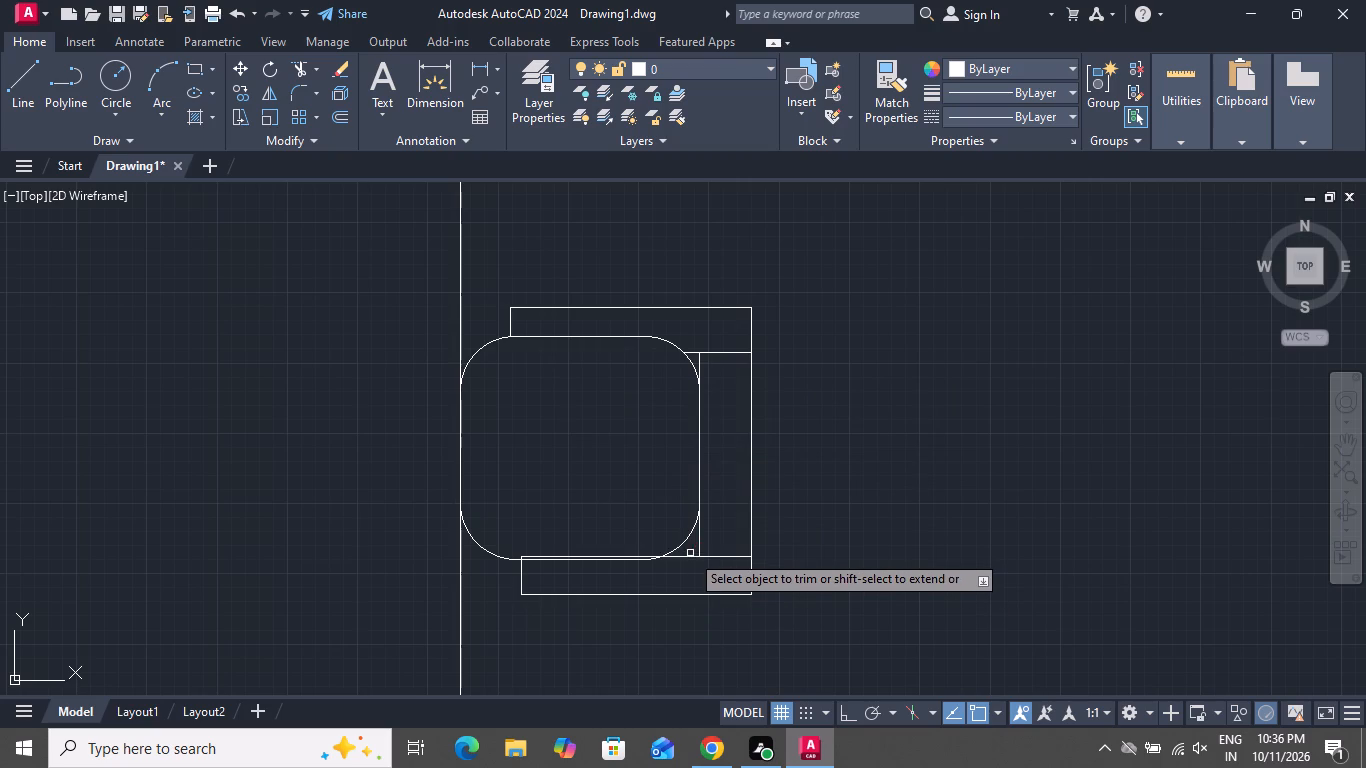
click(685, 541)
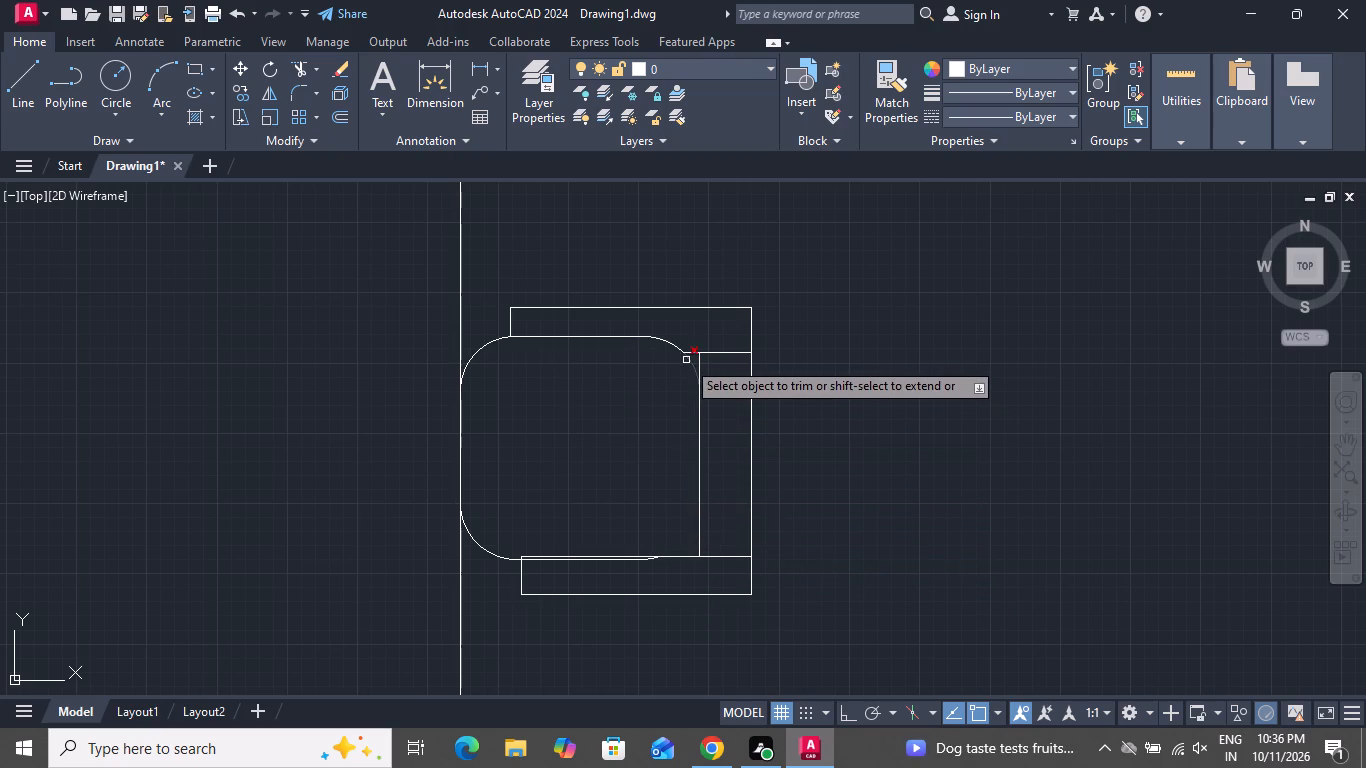
click(686, 360)
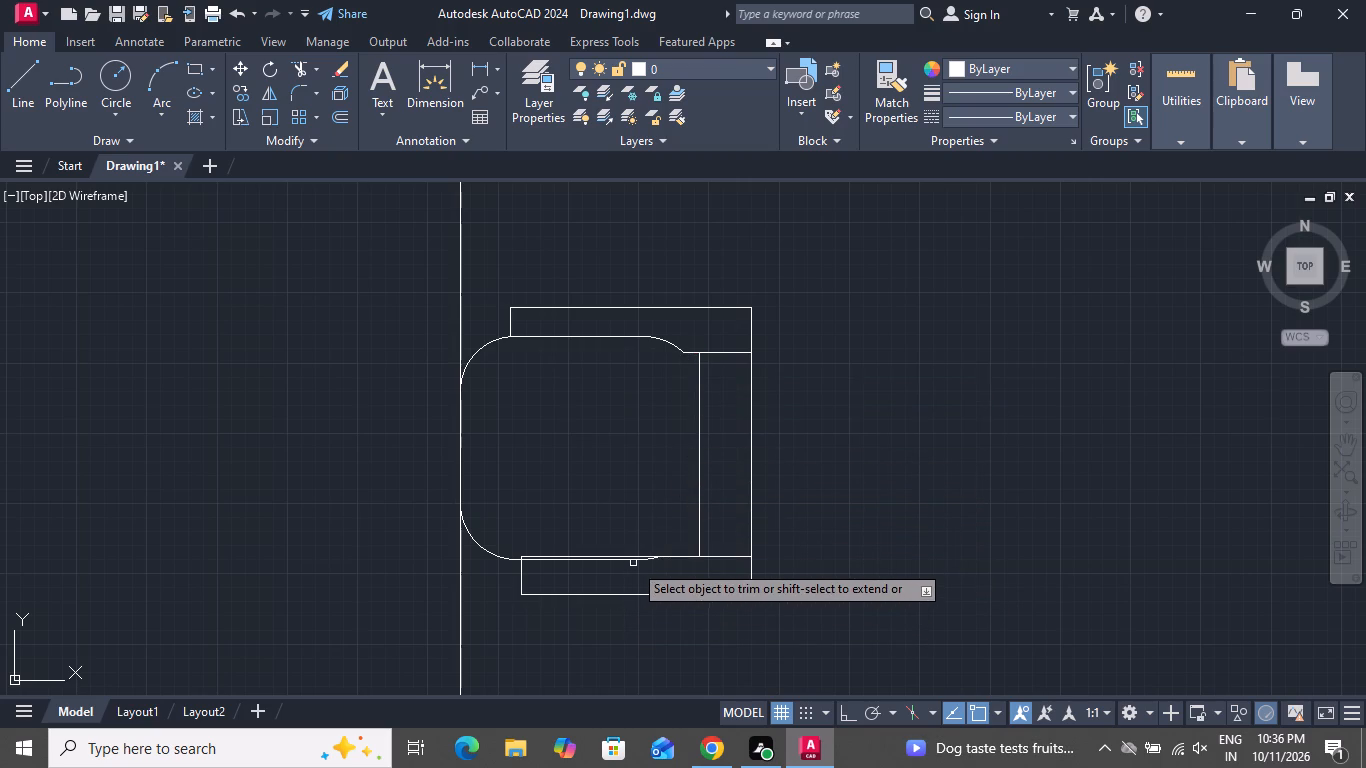
click(636, 561)
scroll(655, 578, up, 1)
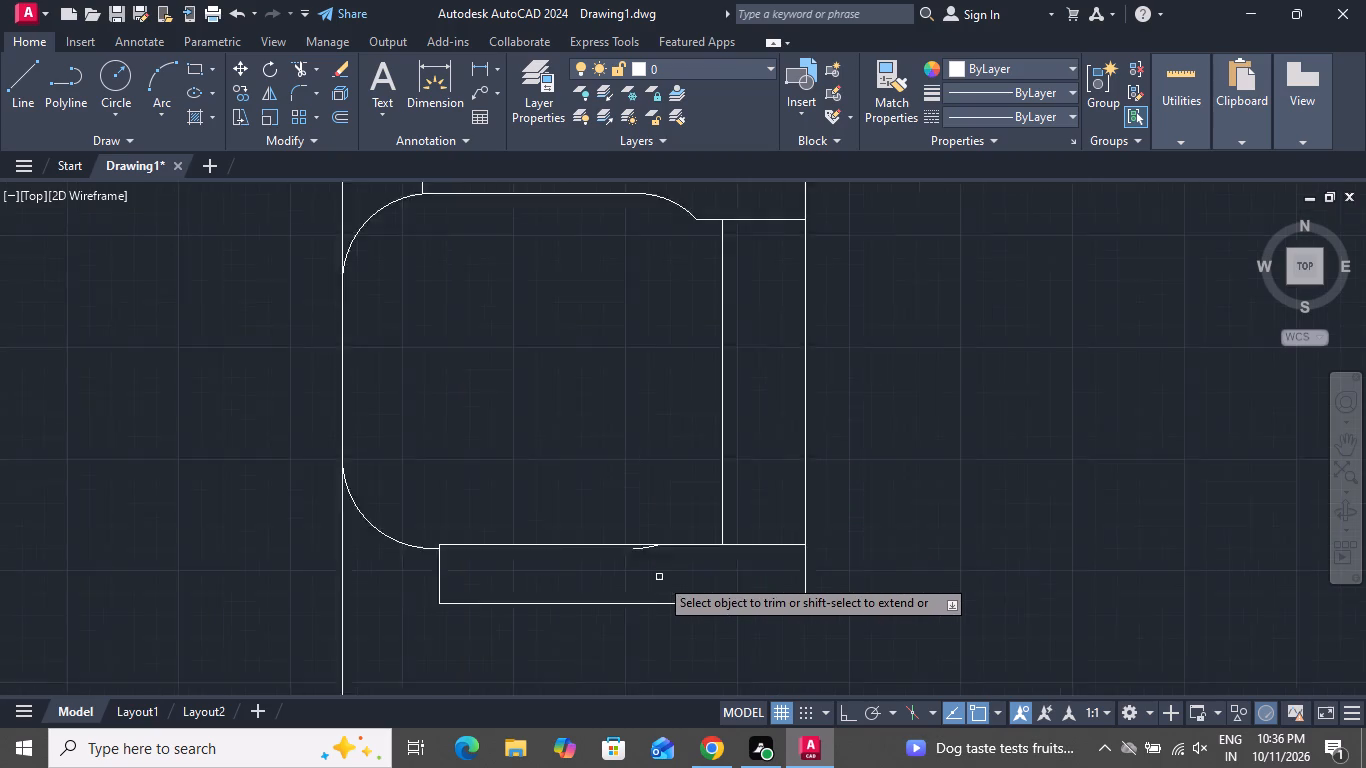
scroll(660, 577, up, 3)
click(581, 459)
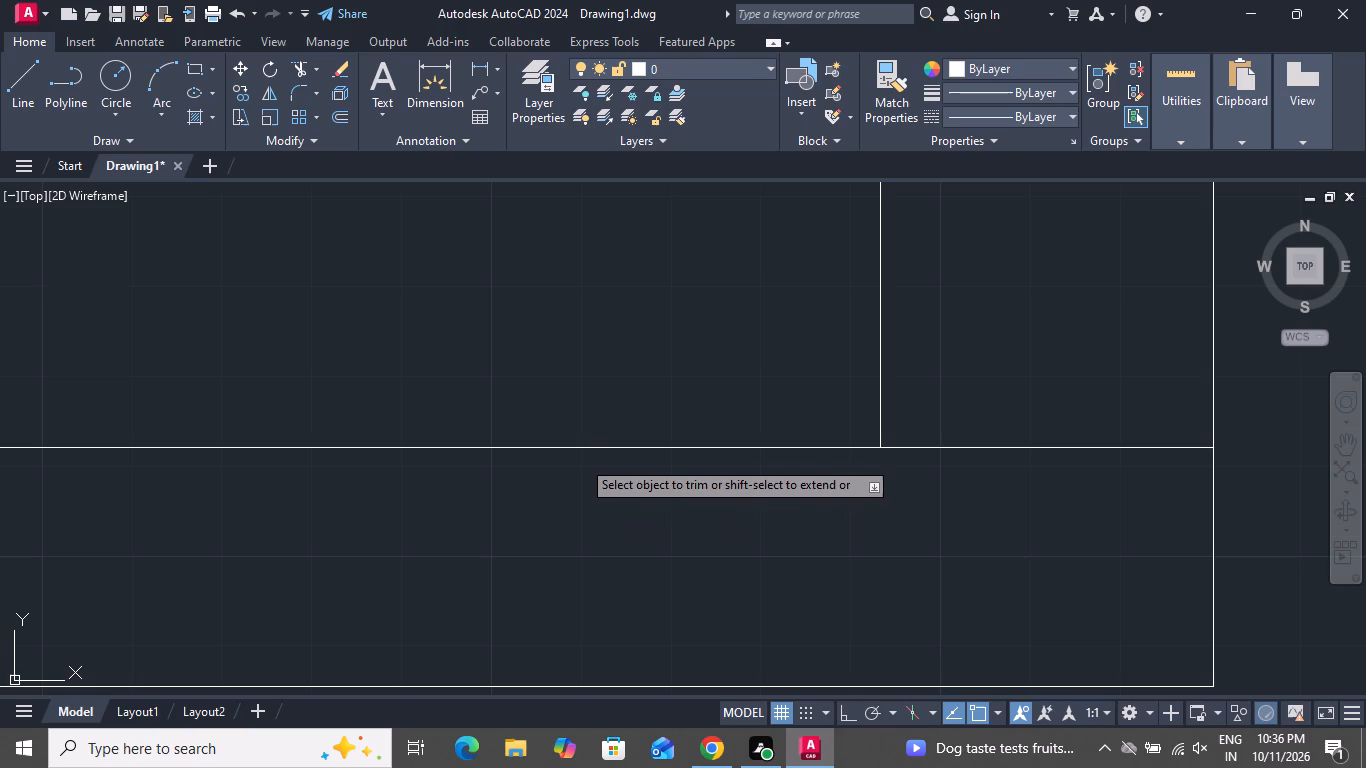
right_drag(577, 496, 572, 521)
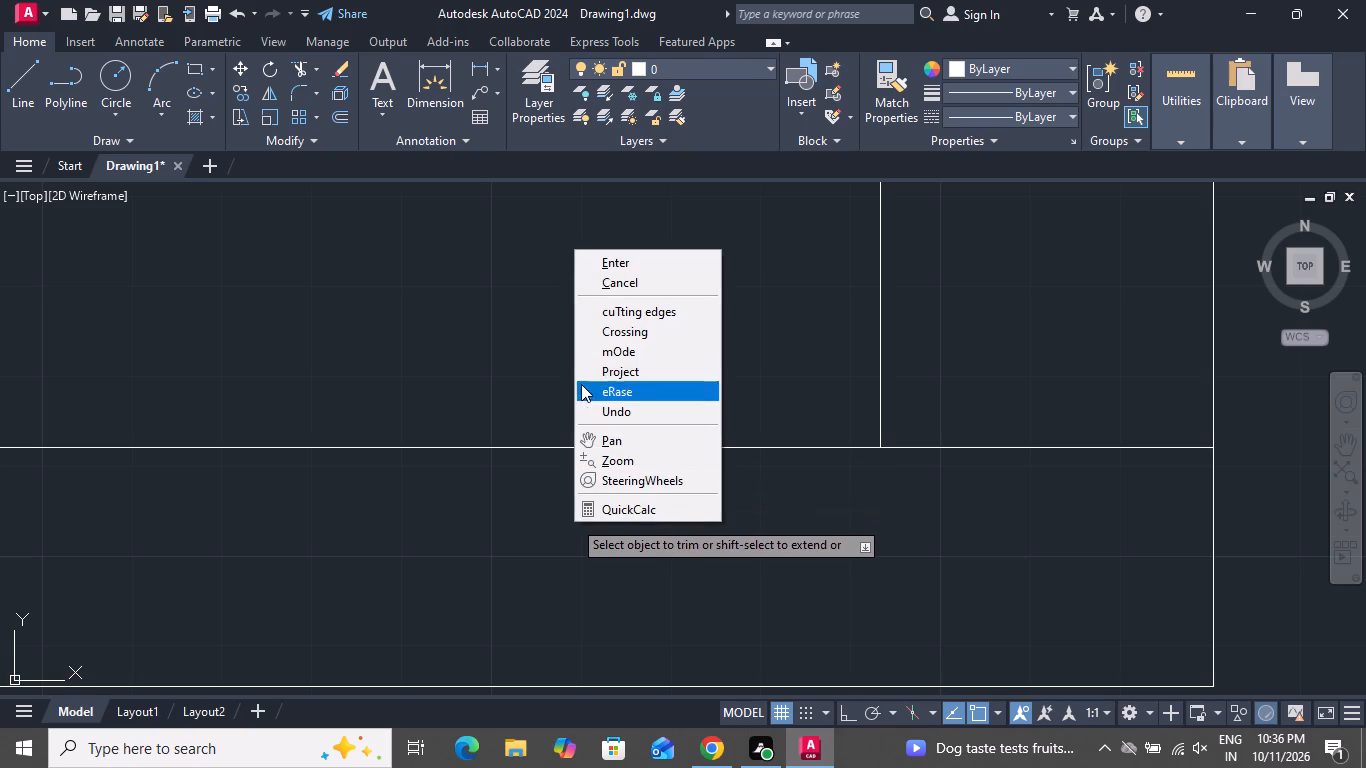
click(587, 281)
scroll(634, 342, down, 3)
scroll(635, 343, up, 1)
scroll(635, 343, down, 1)
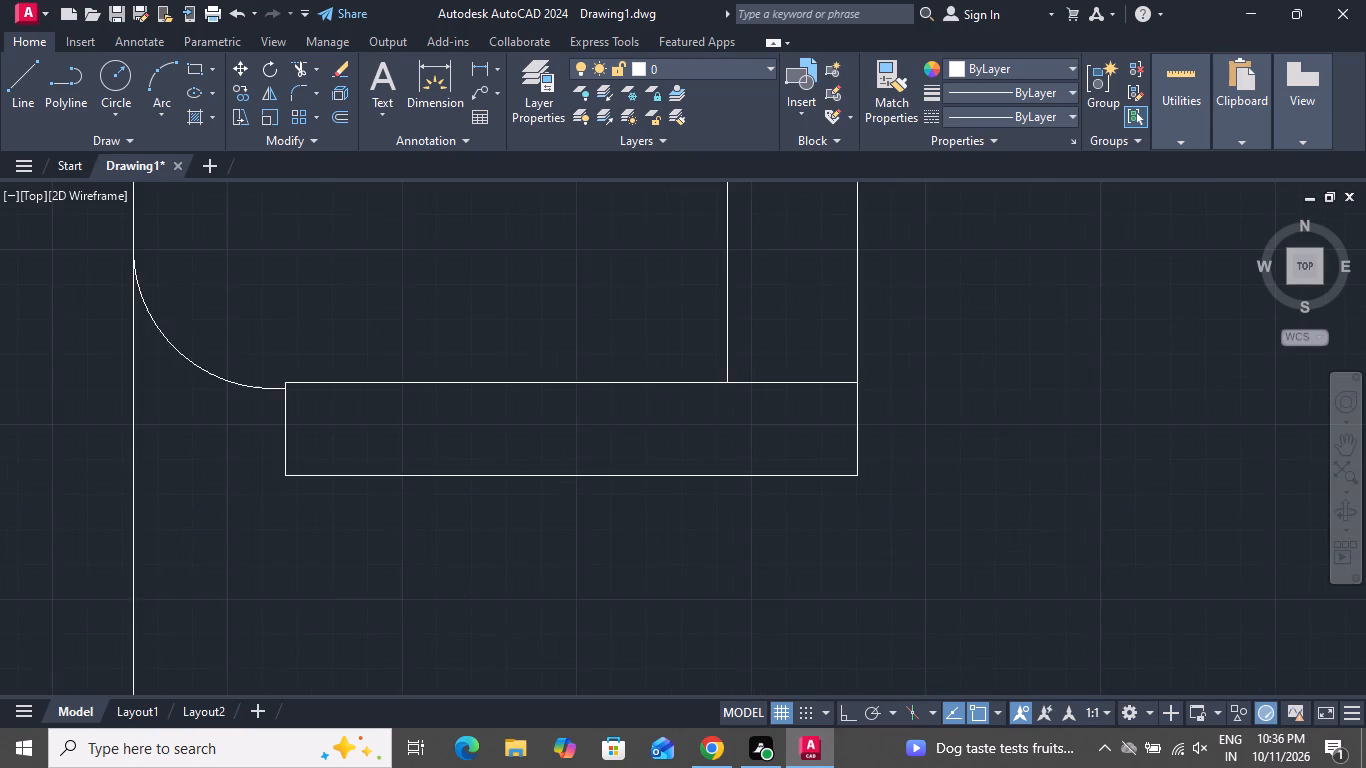
scroll(635, 343, down, 3)
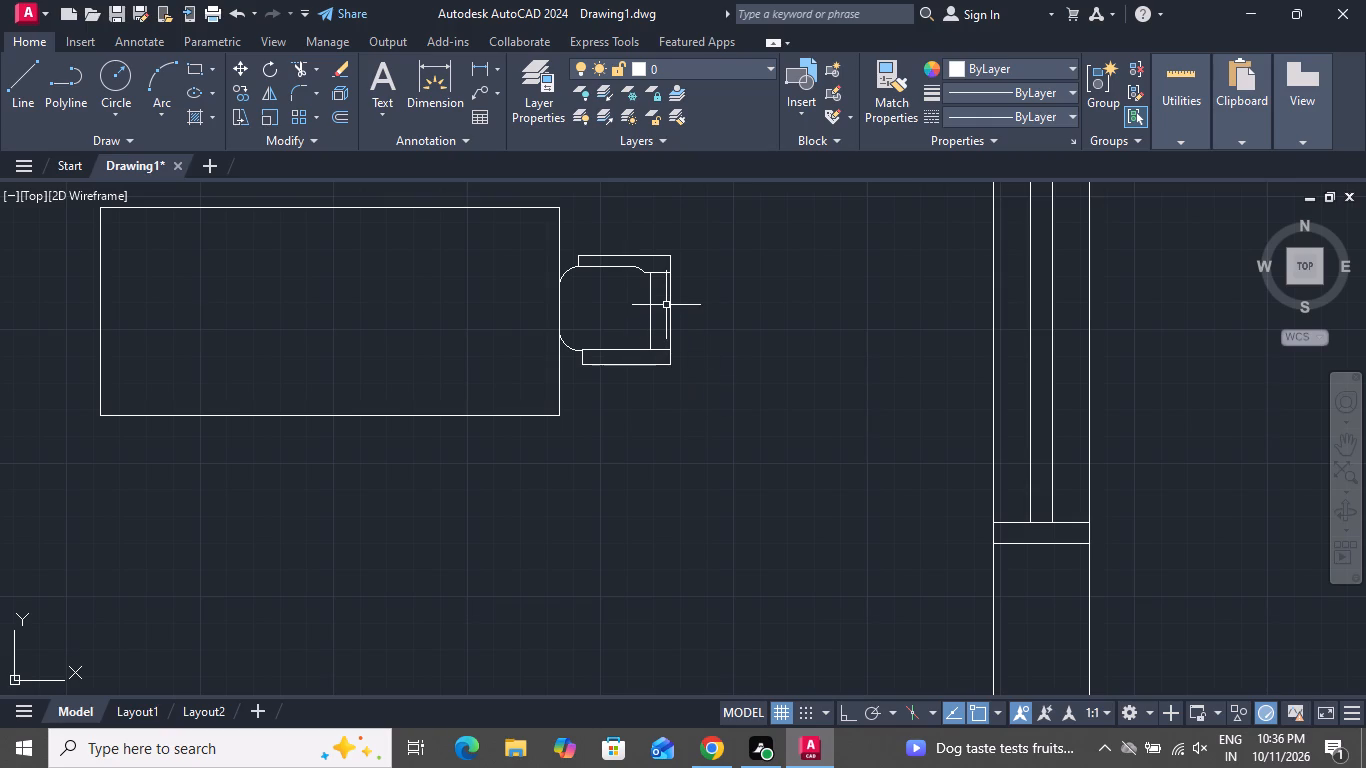
scroll(718, 433, down, 1)
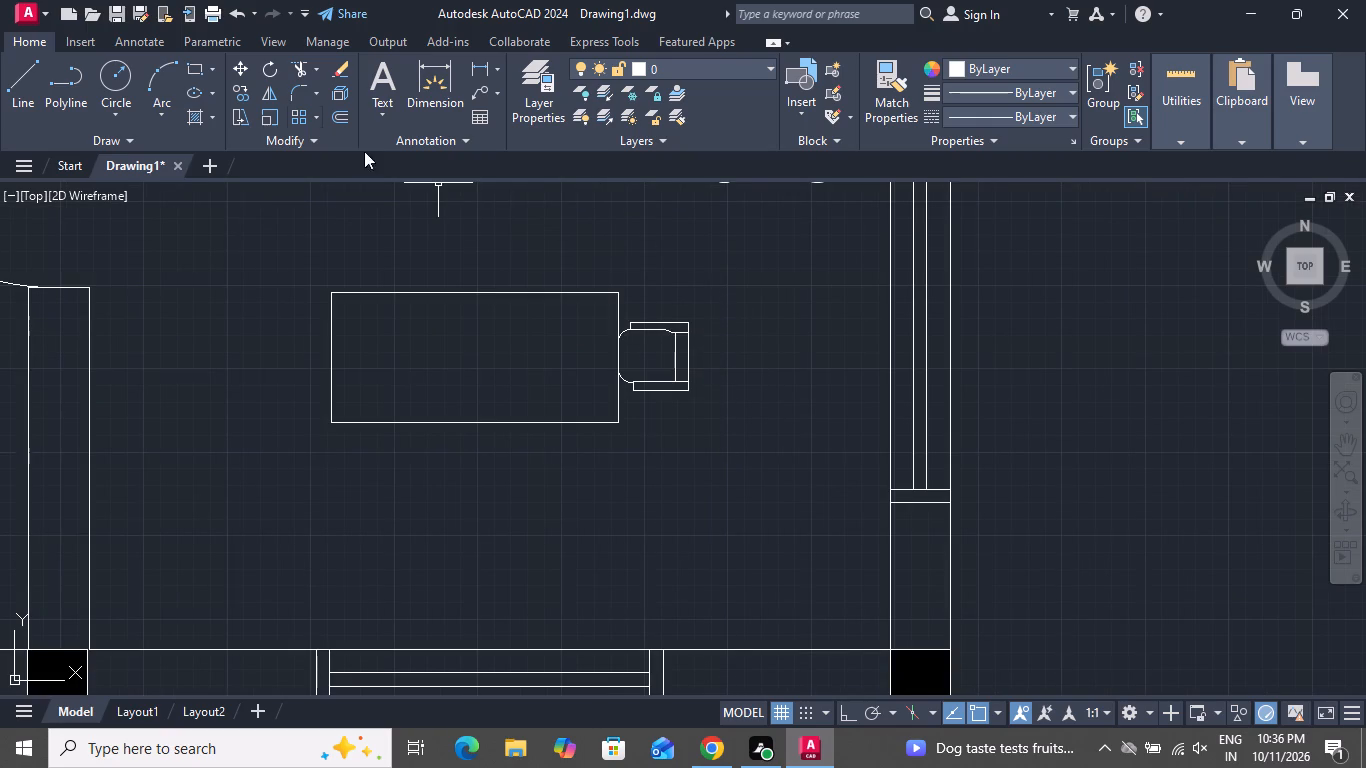
Draw a chair seat as a rounded rectangle about 8" by 10" against the dining table's north edge, near its east end.
click(193, 66)
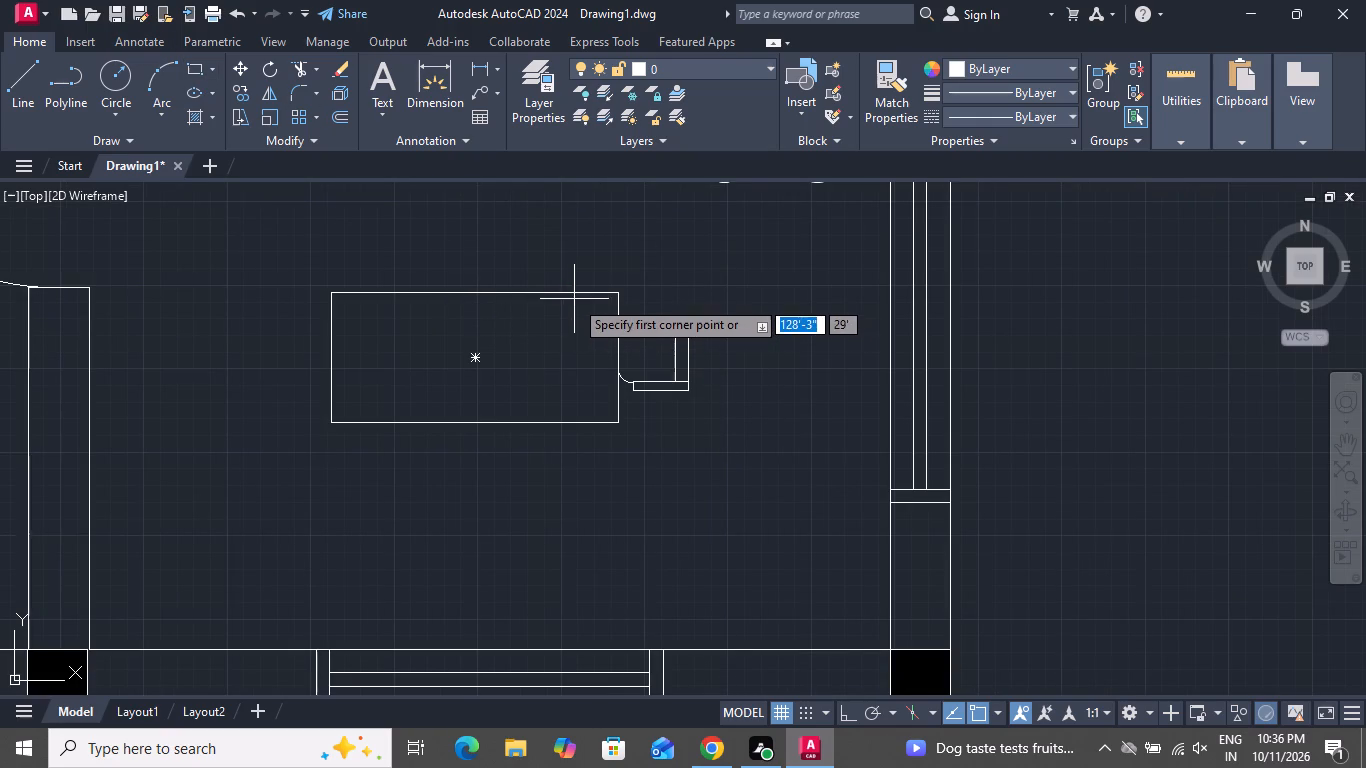
click(584, 293)
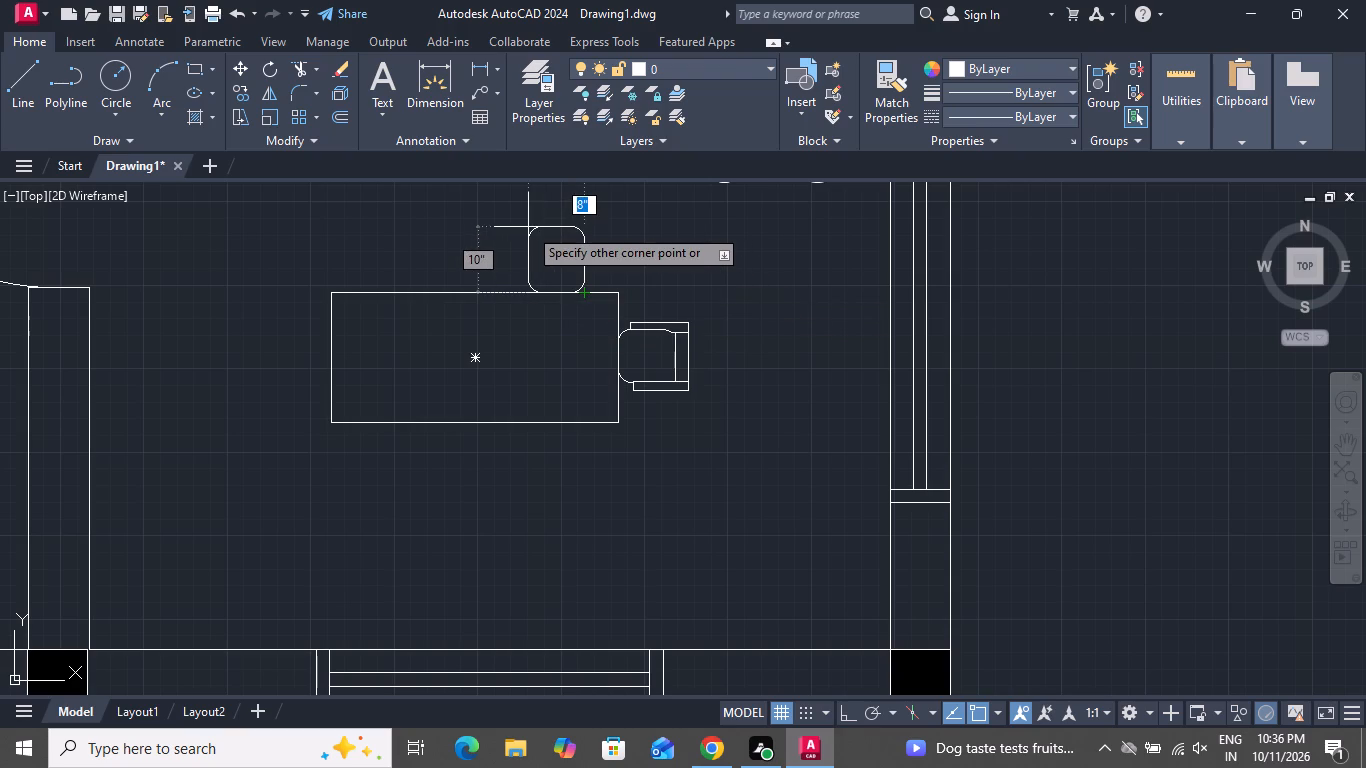
click(526, 227)
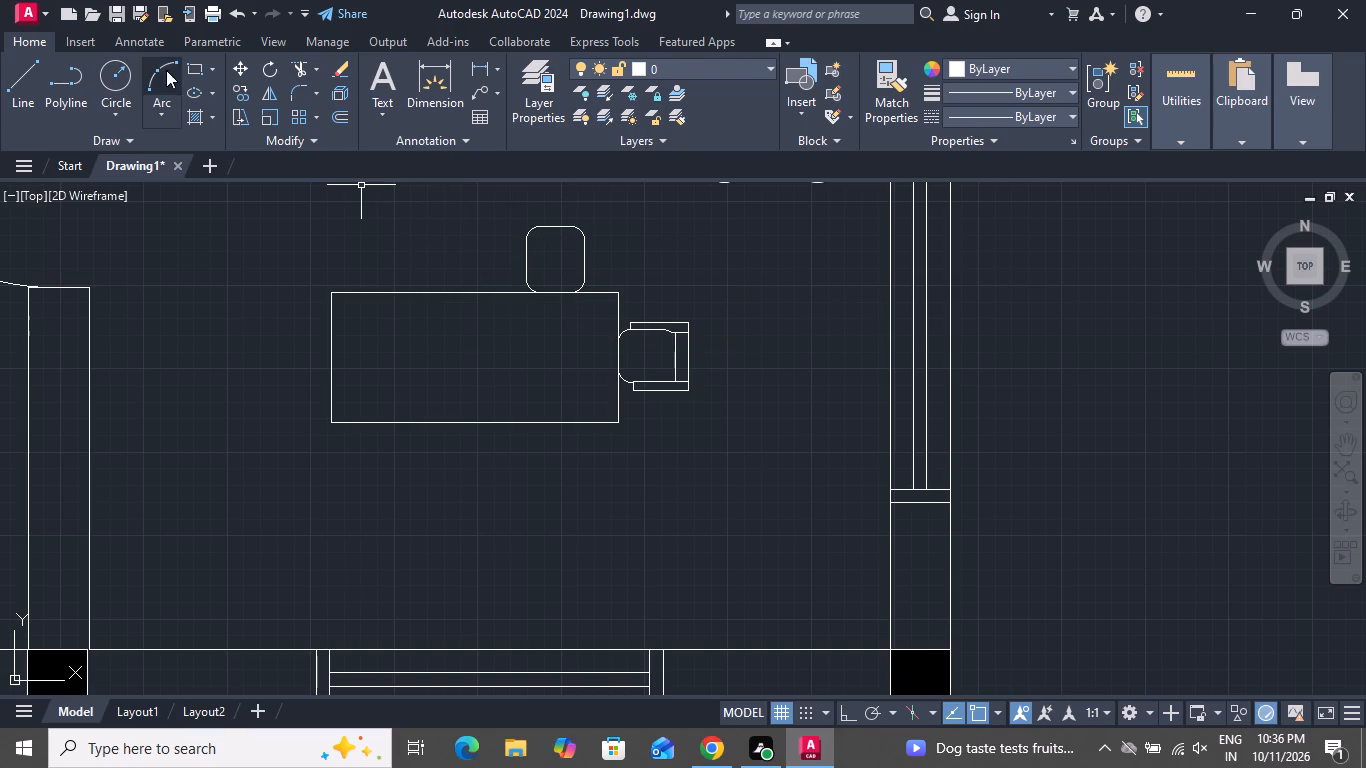
Draw a narrow backrest rectangle about 8" by 2" along the north side of the new chair seat.
click(195, 74)
scroll(598, 255, up, 1)
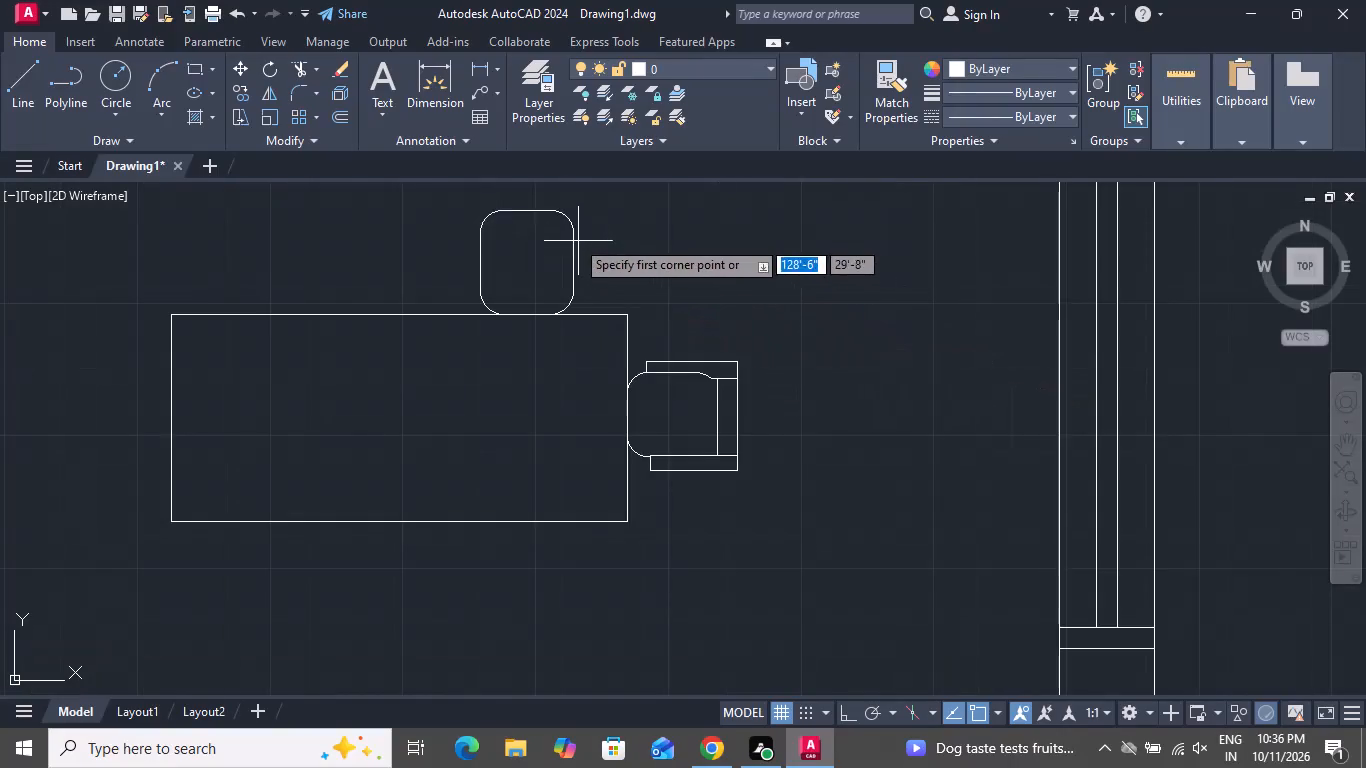
click(485, 211)
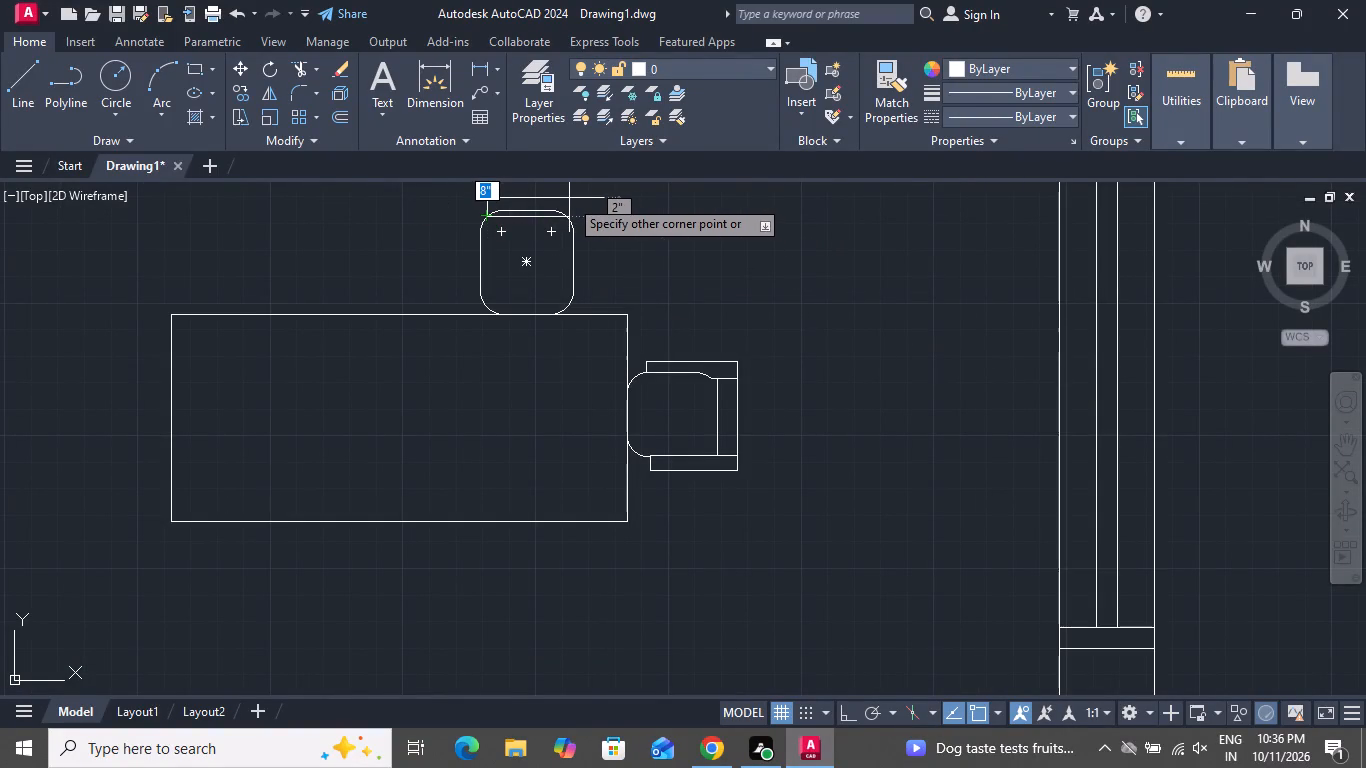
click(569, 198)
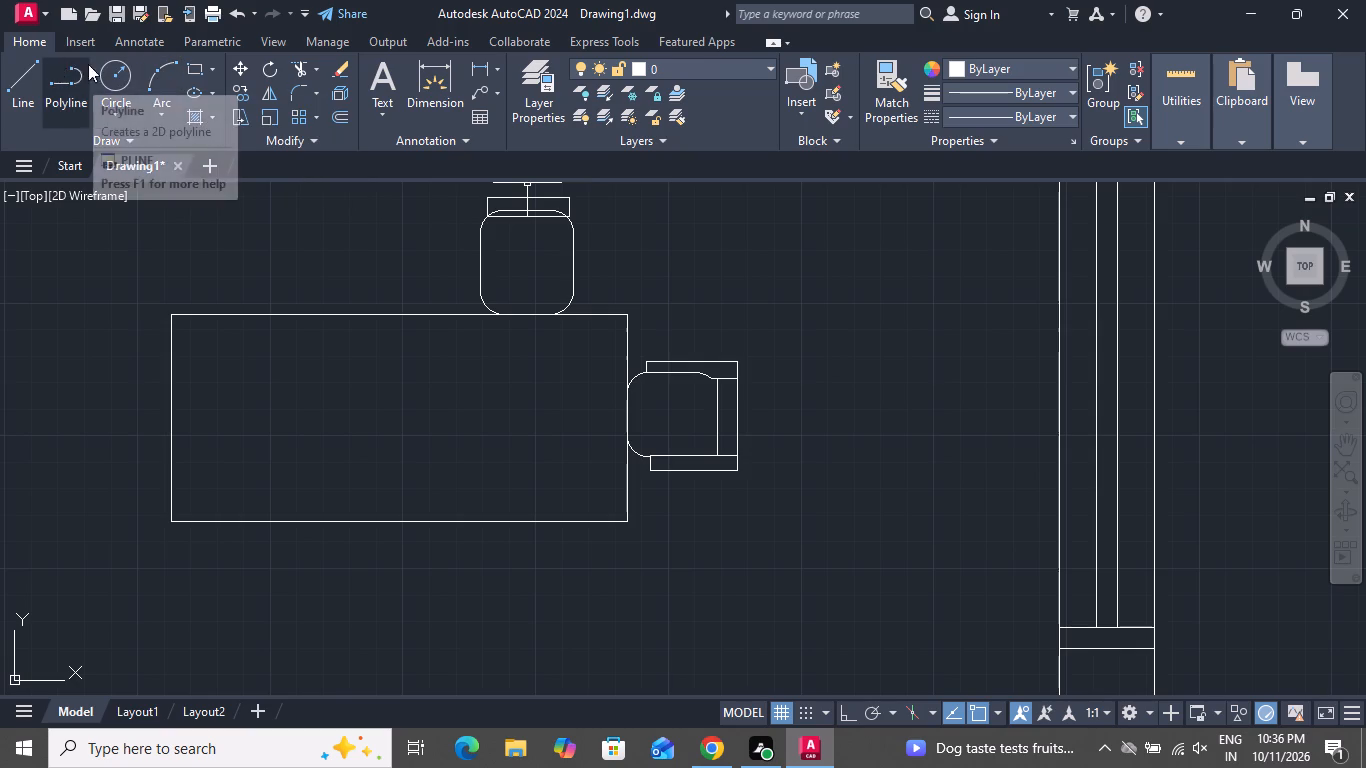
Draw the east armrest as a rectangle about 2" by 9" running south from the backrest's outer corner.
click(200, 79)
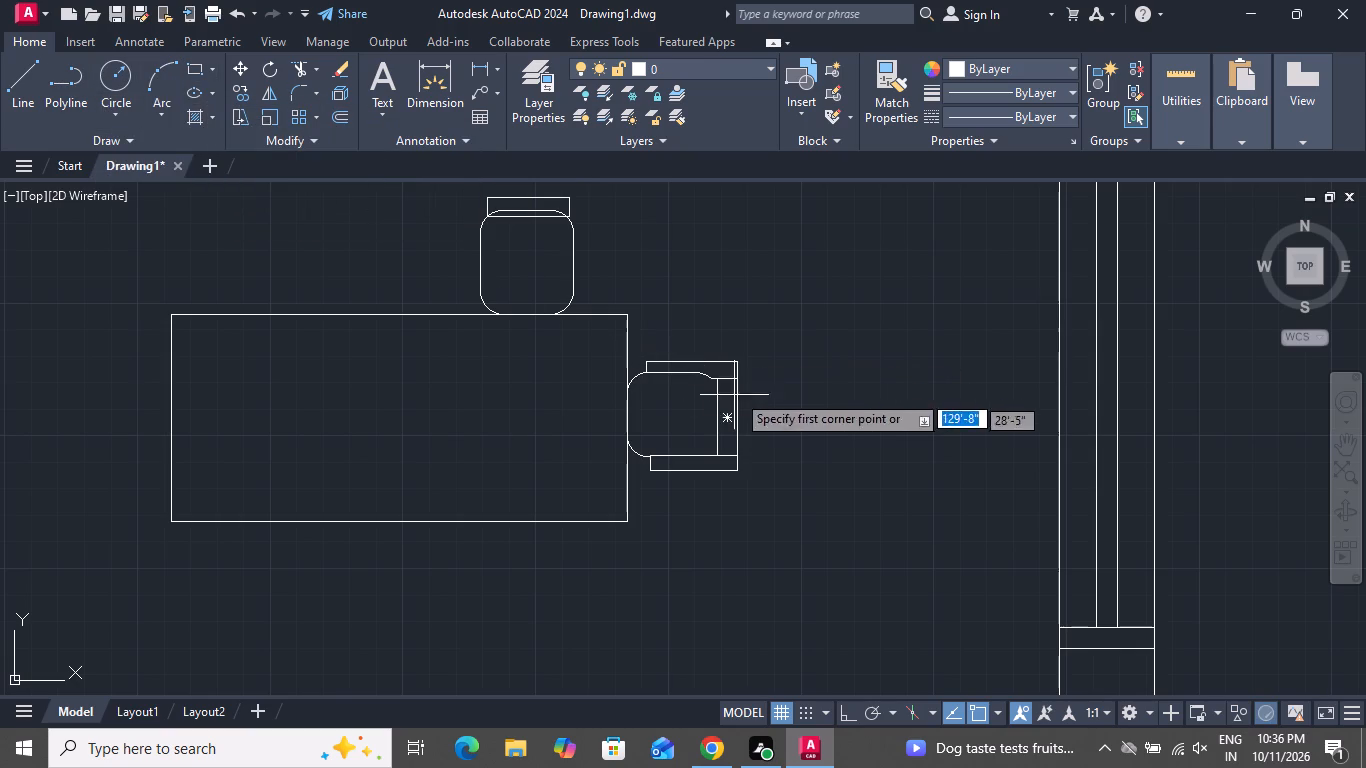
click(569, 195)
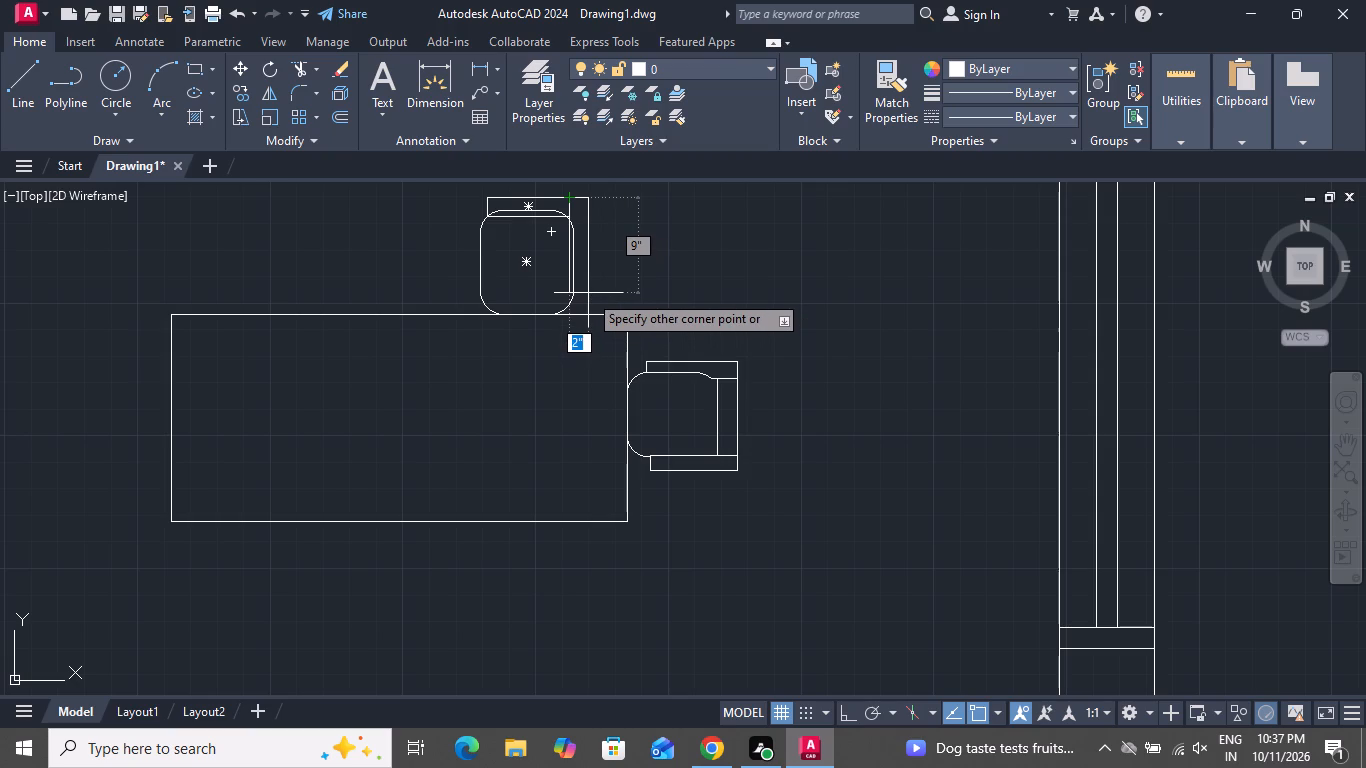
click(588, 293)
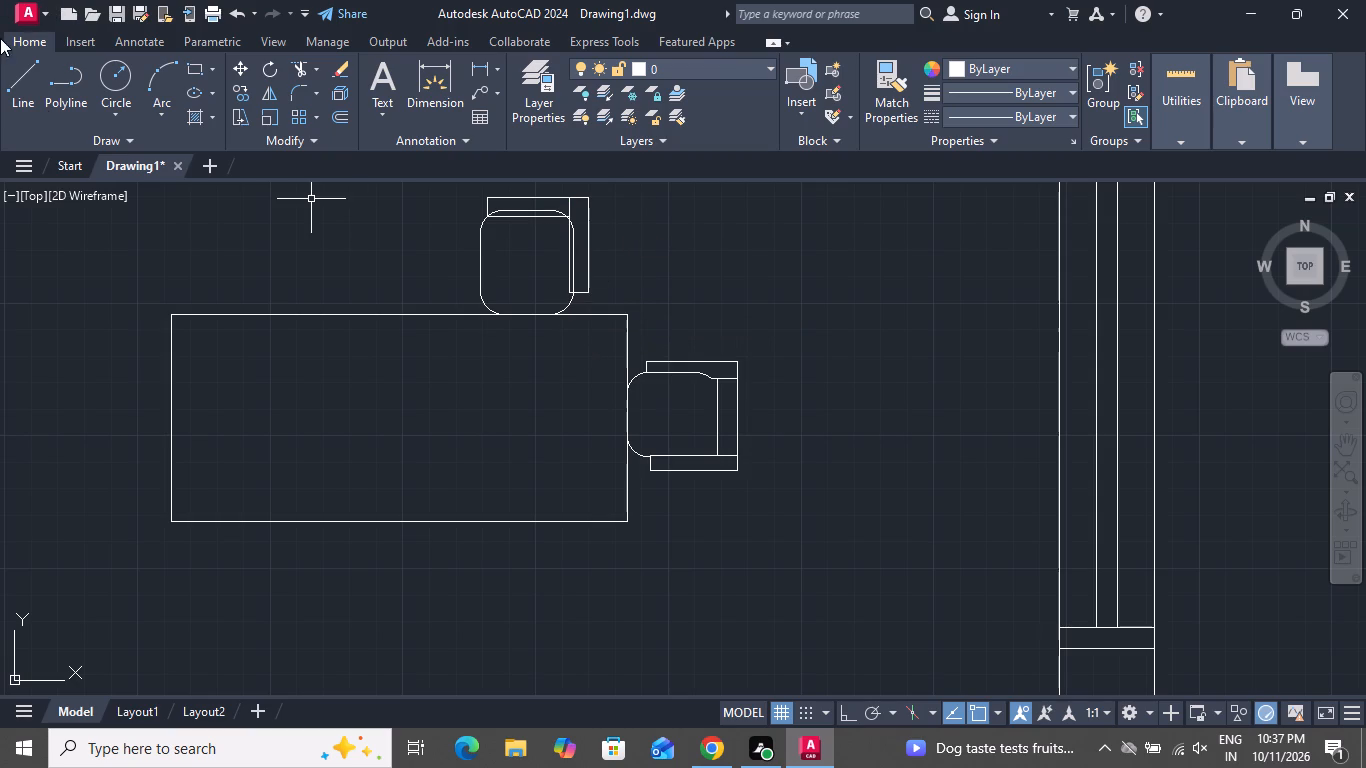
Draw two overlapping rectangles for the north chair's west armrest, about 2" by 6" and 2" by 8", starting level with the backrest's north edge.
click(200, 74)
click(482, 196)
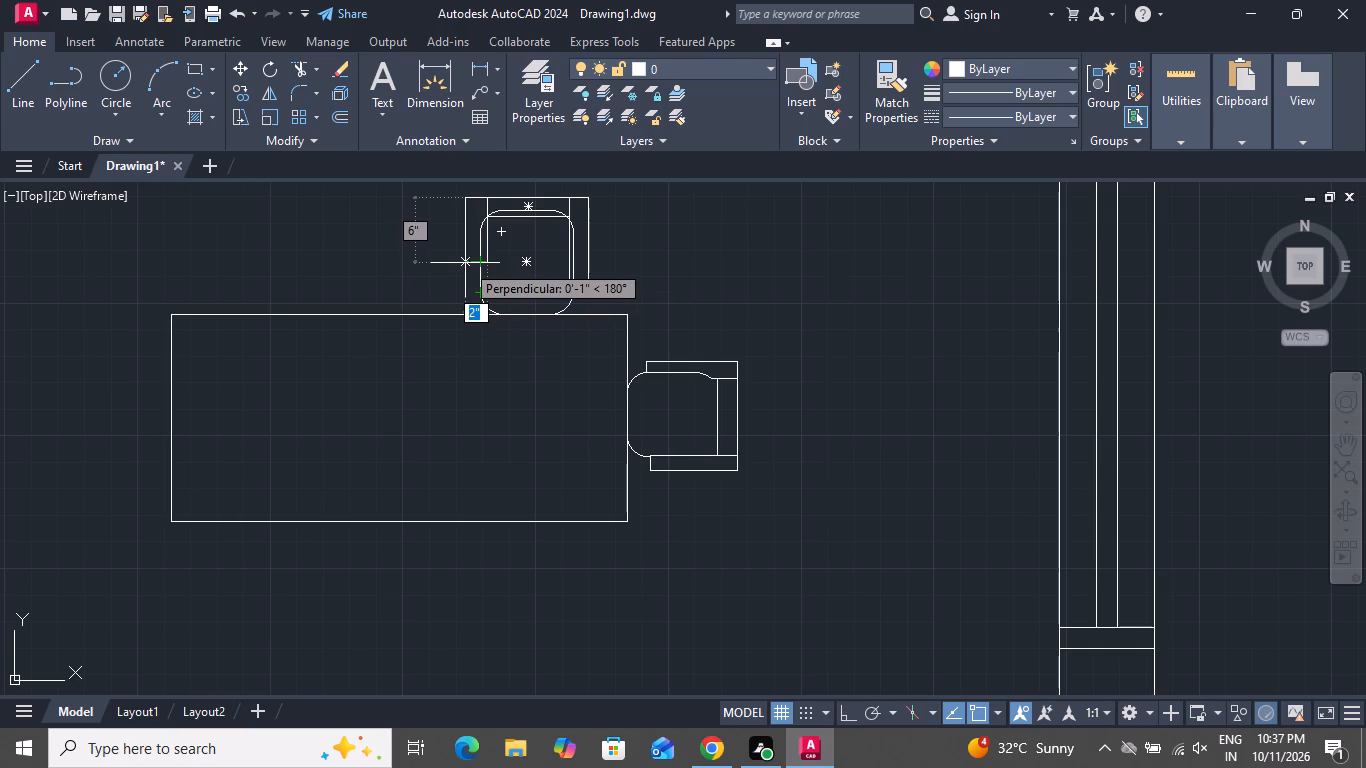
click(465, 263)
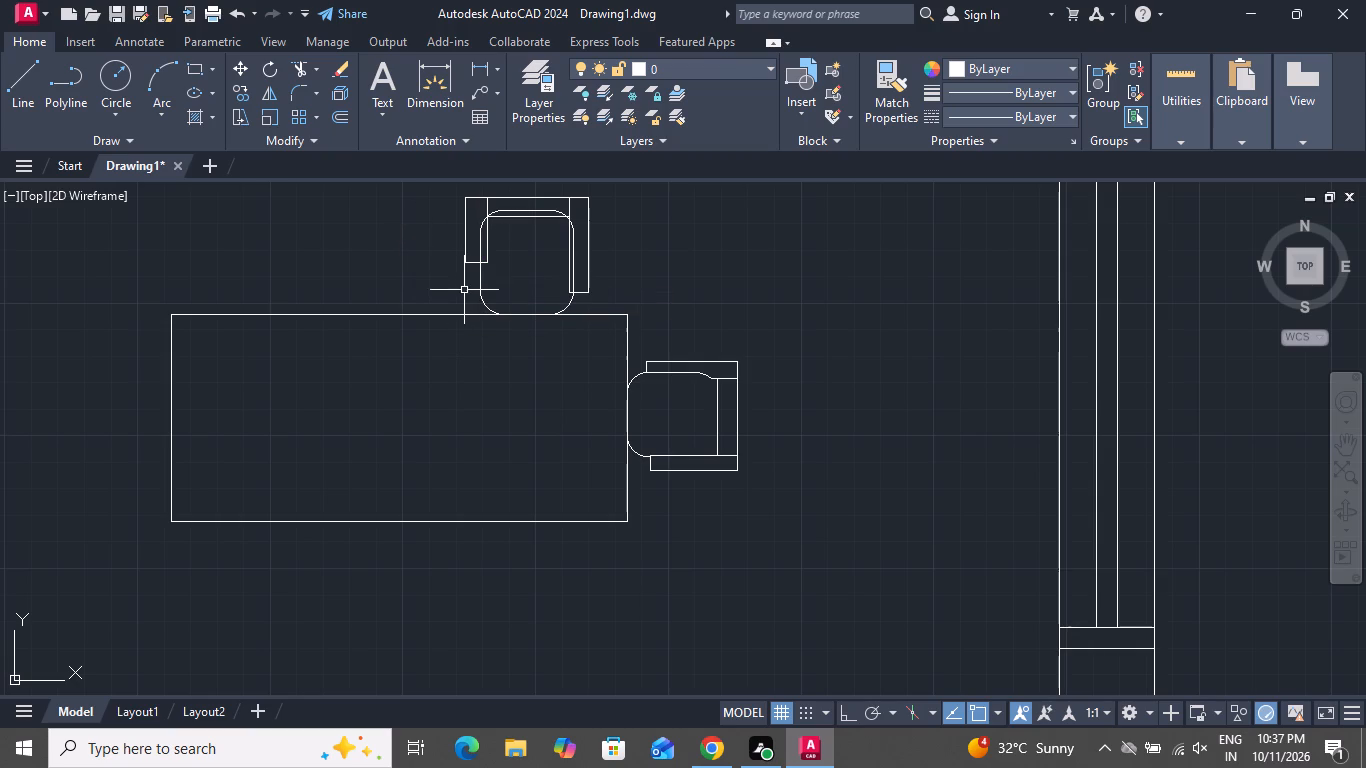
click(193, 69)
click(464, 201)
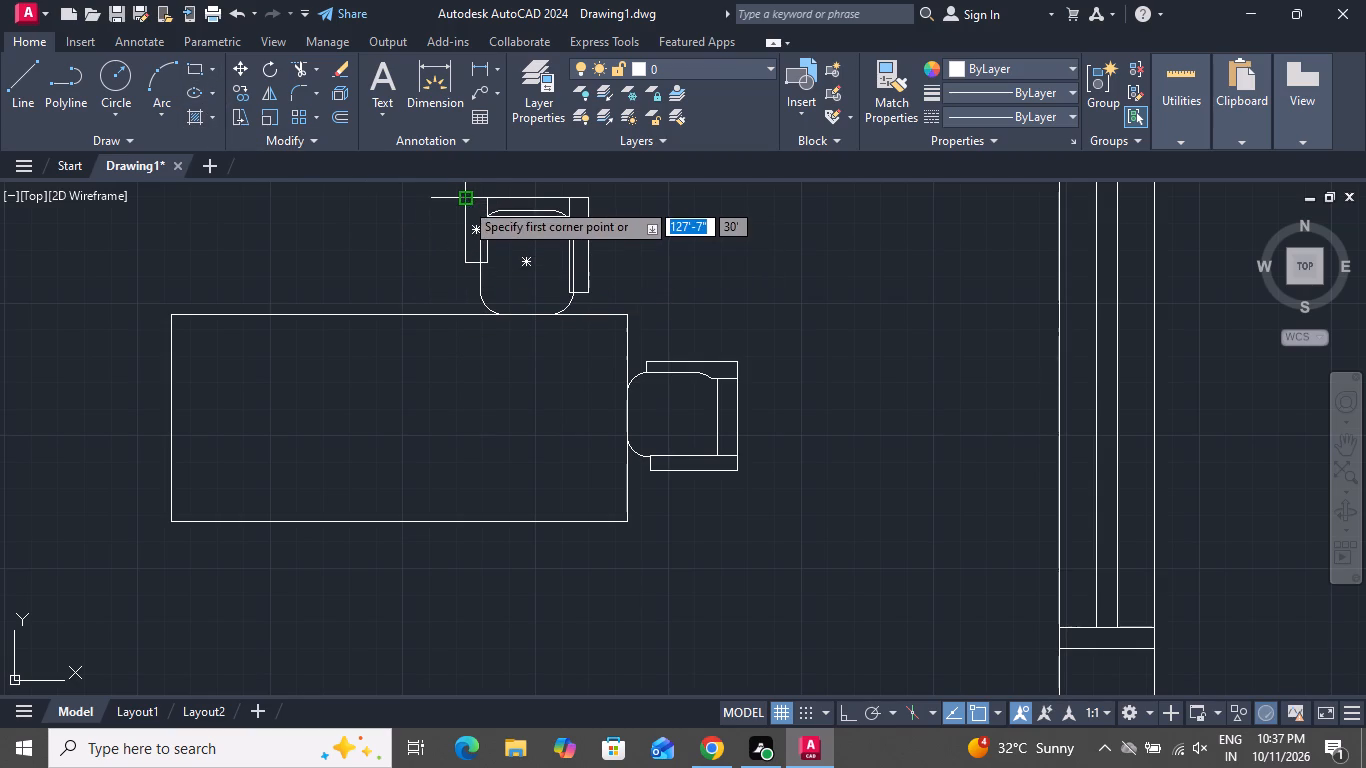
click(481, 287)
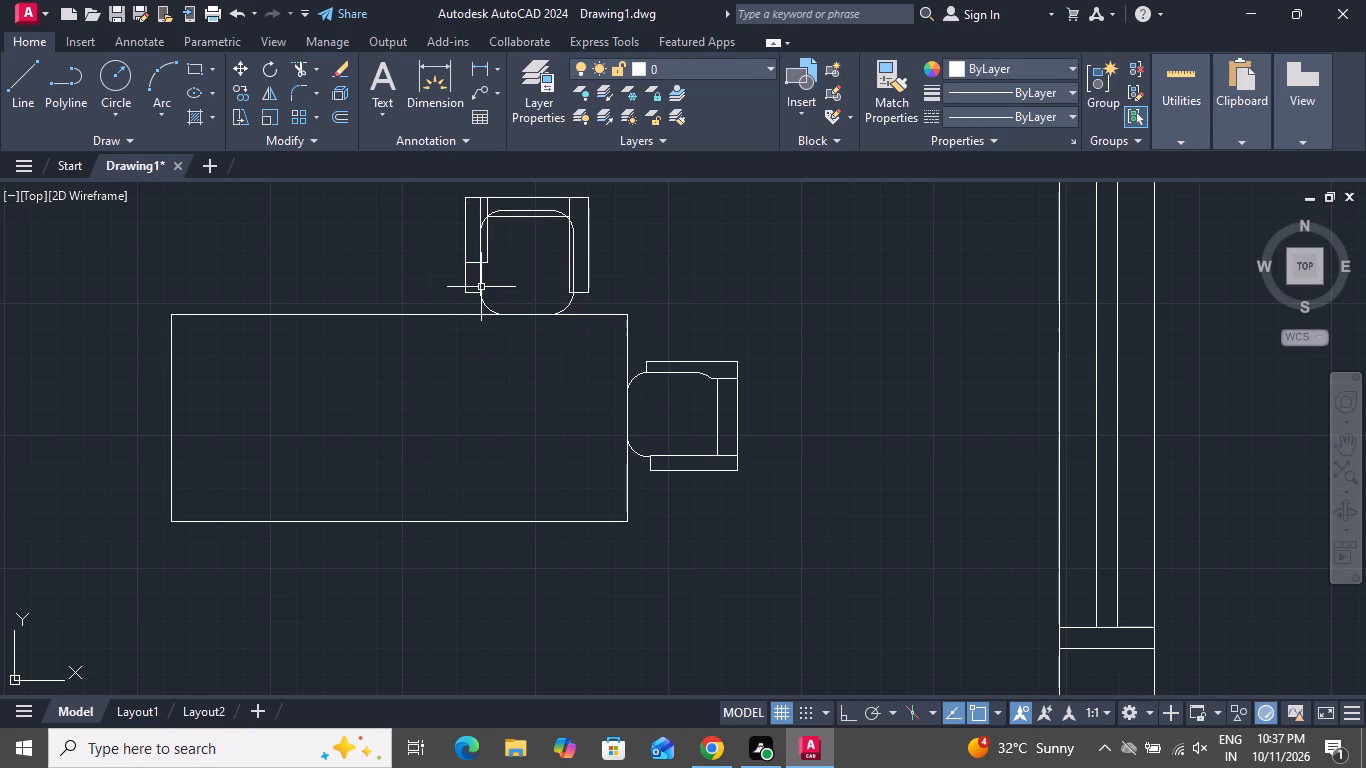
Trim away the surplus lines of the shorter west armrest rectangle and the backrest's west end on the north chair.
click(293, 61)
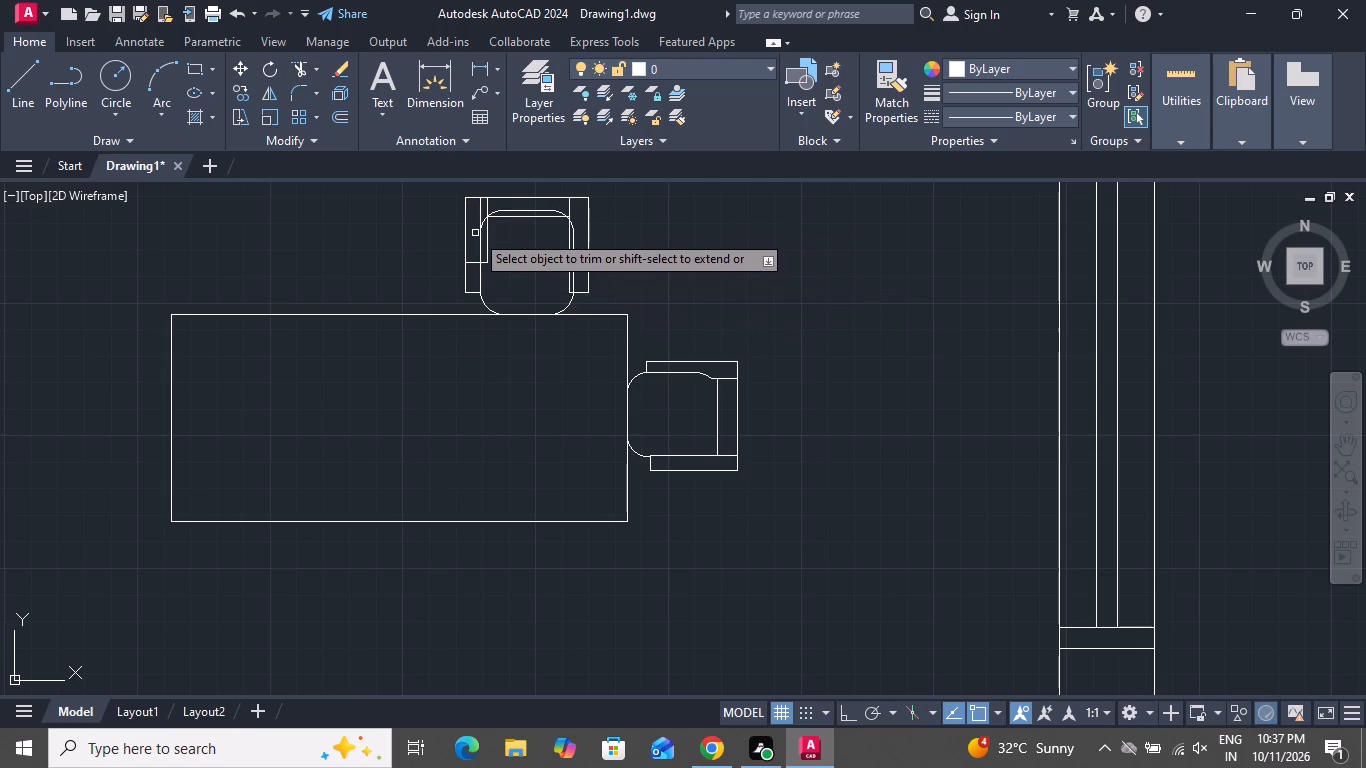
click(489, 239)
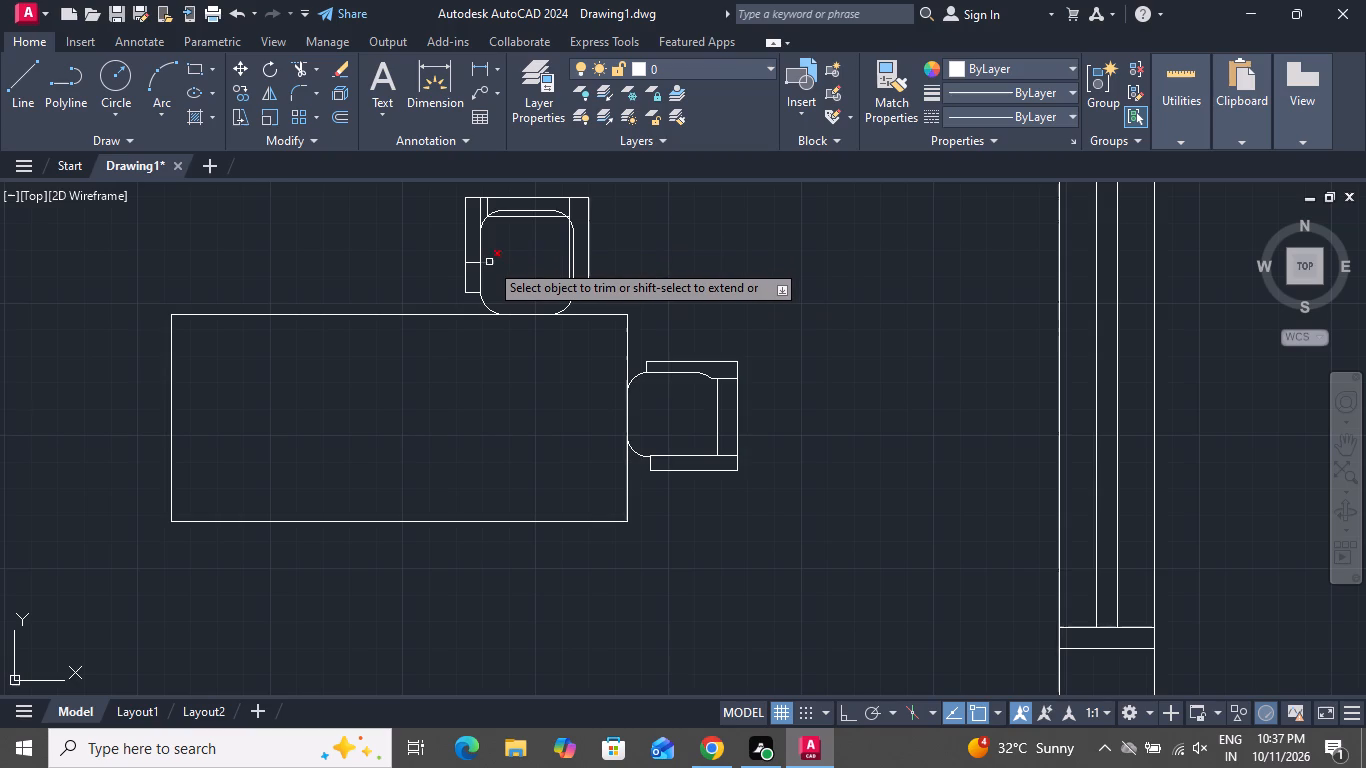
click(489, 262)
click(474, 264)
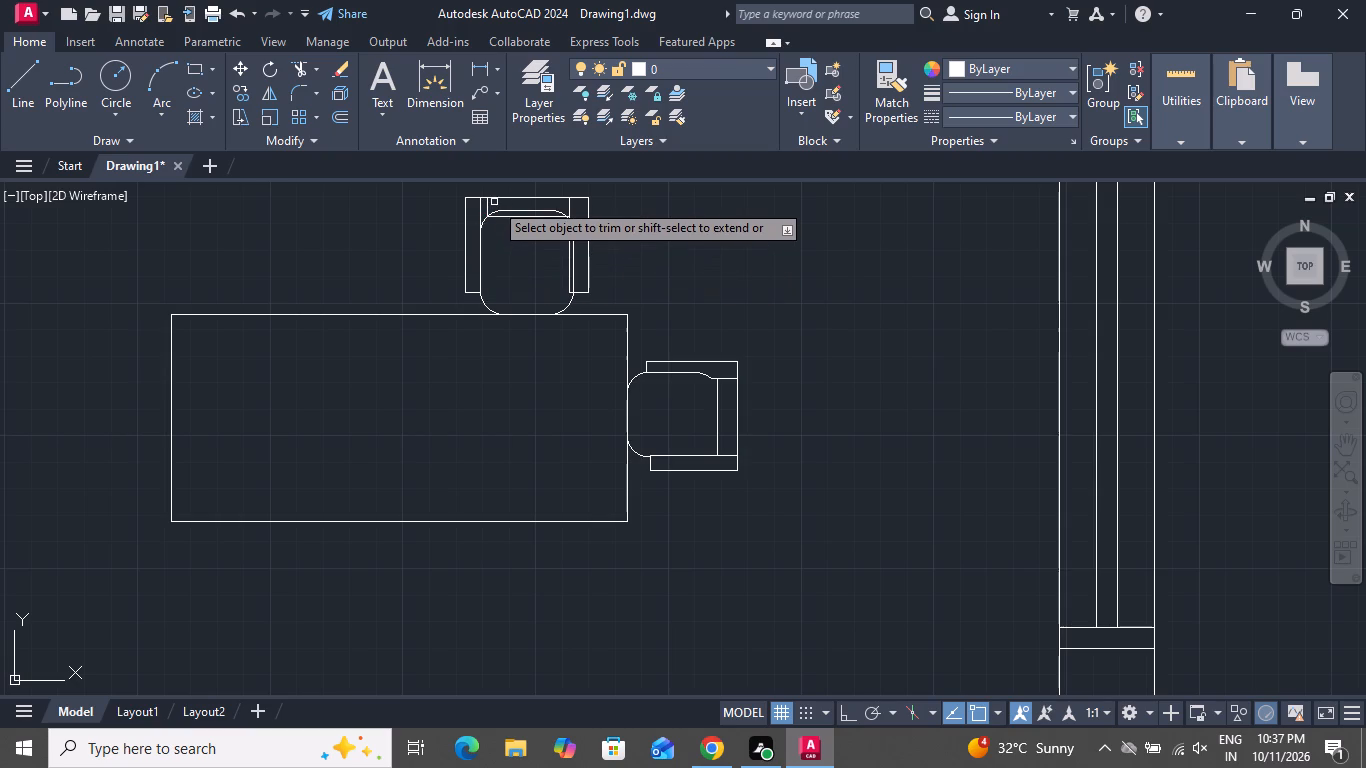
click(489, 206)
click(491, 204)
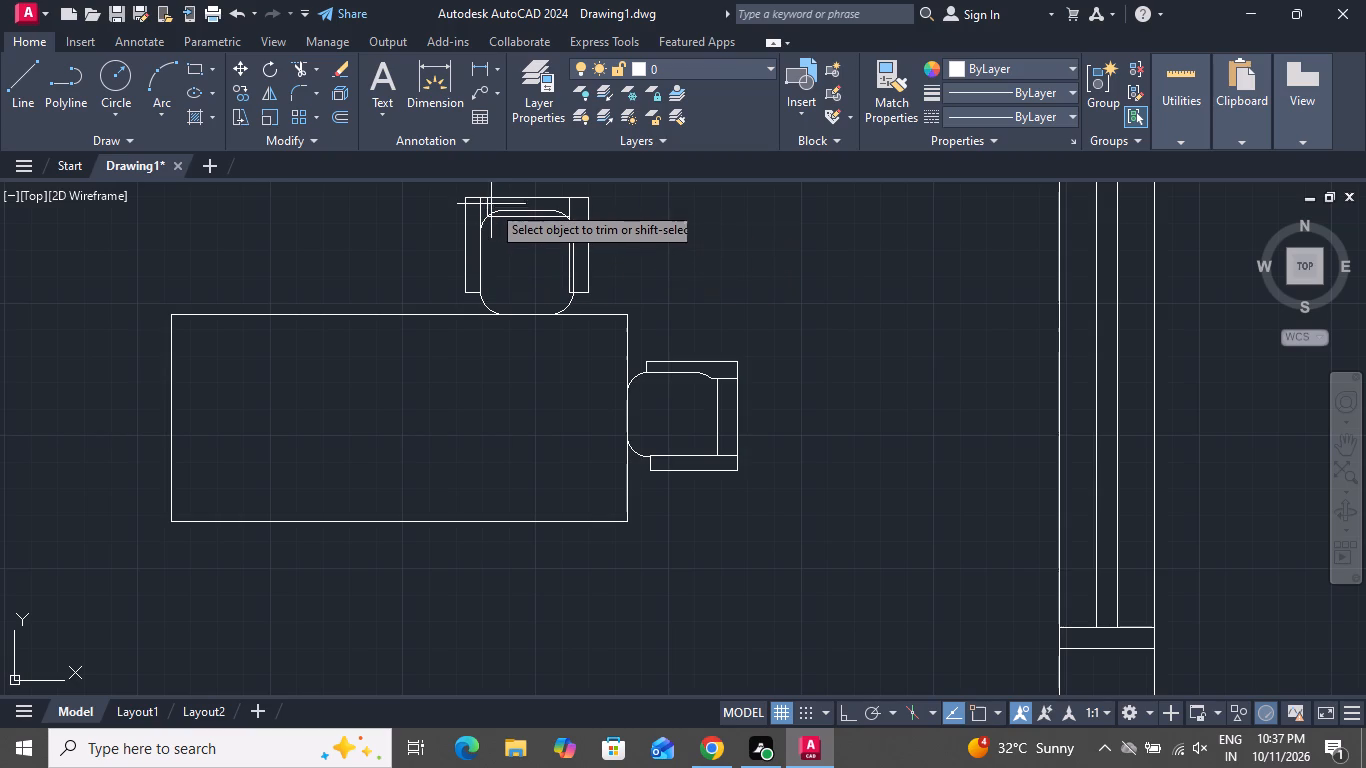
scroll(495, 207, up, 4)
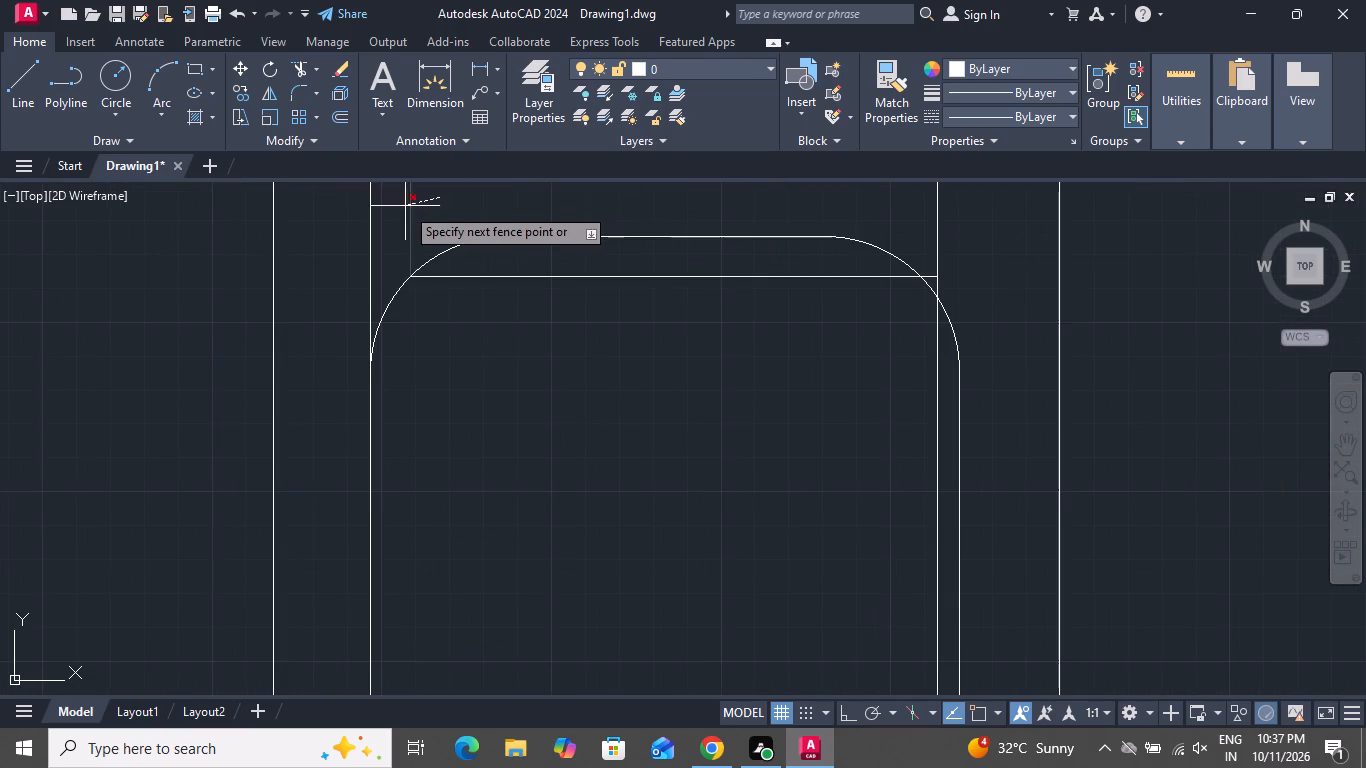
click(405, 206)
Trim the backrest's inner line and the east armrest lines that overlap the north chair's seat.
scroll(468, 295, down, 2)
click(575, 292)
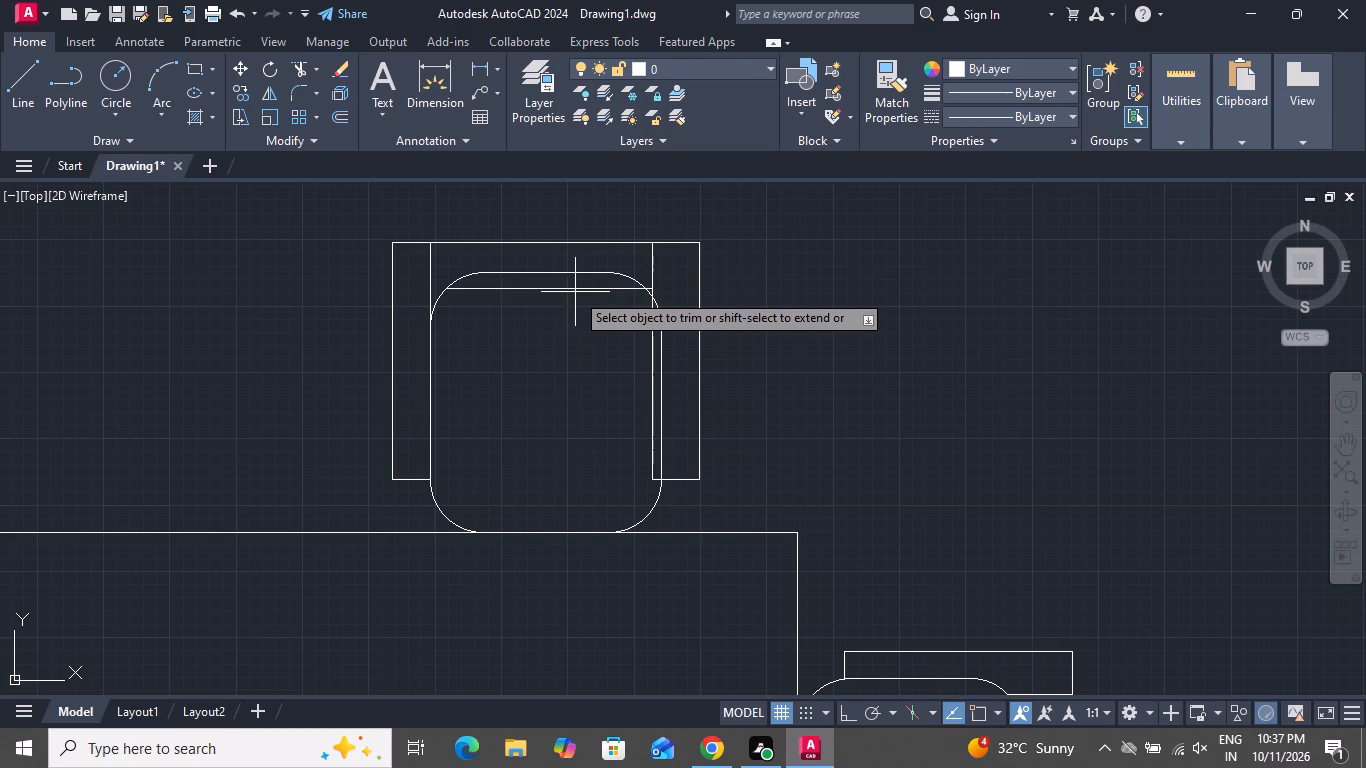
click(579, 285)
scroll(637, 289, up, 3)
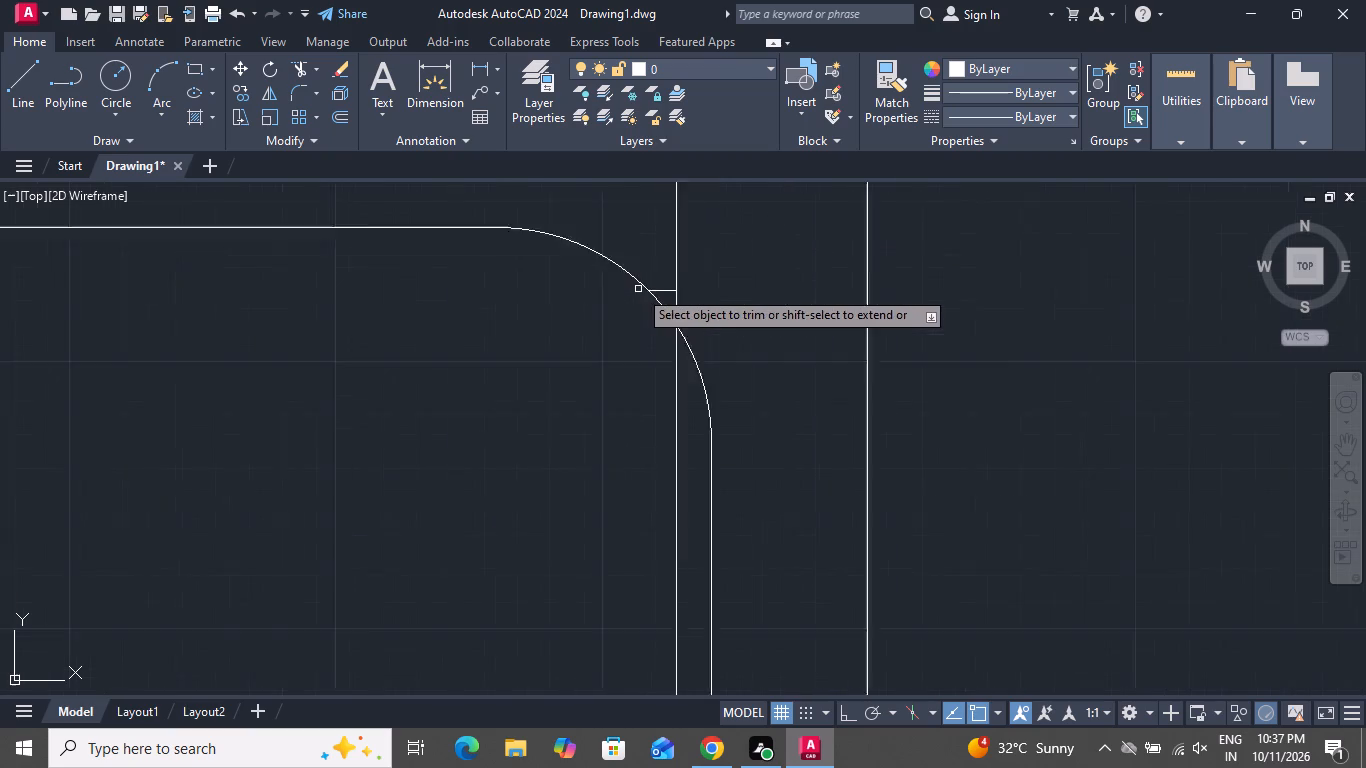
scroll(638, 289, up, 1)
click(675, 294)
scroll(668, 327, up, 2)
scroll(667, 329, down, 1)
scroll(667, 329, up, 1)
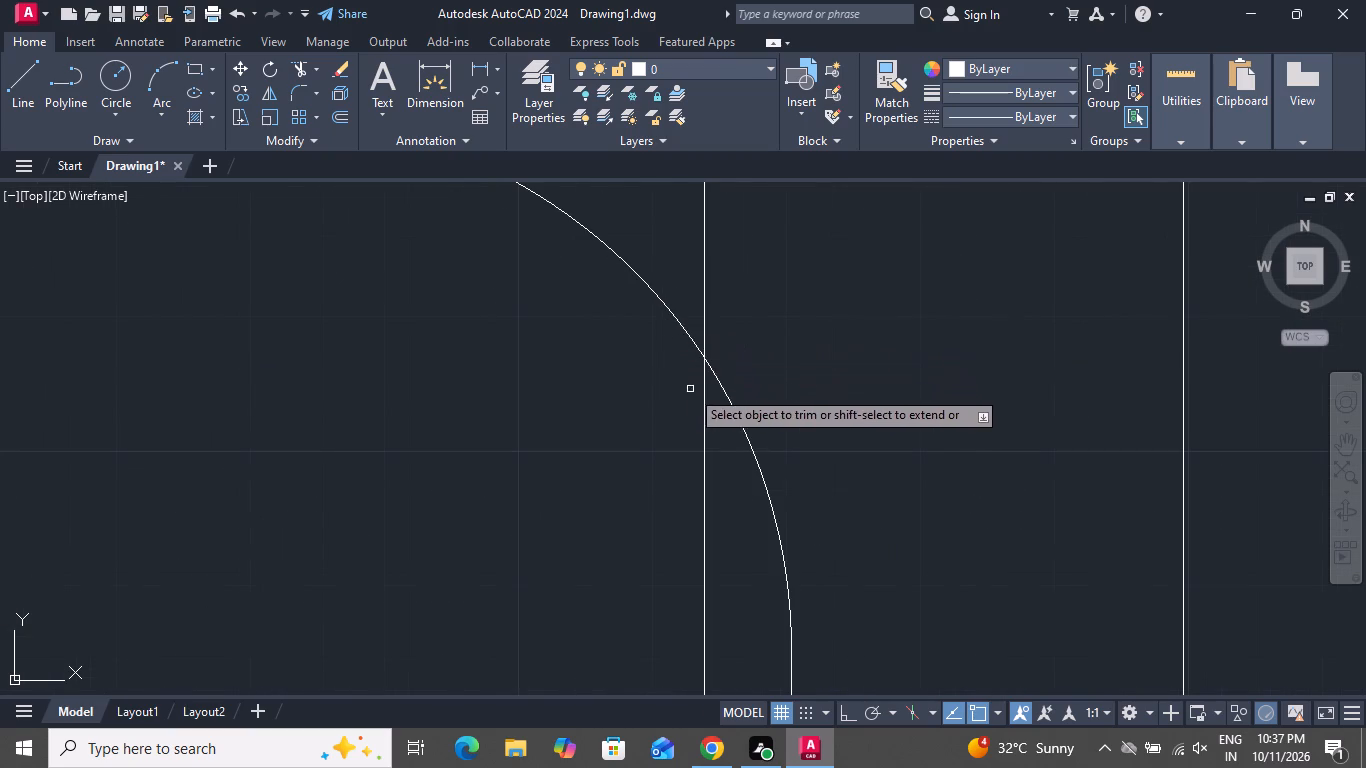
click(708, 393)
click(657, 398)
scroll(657, 397, down, 5)
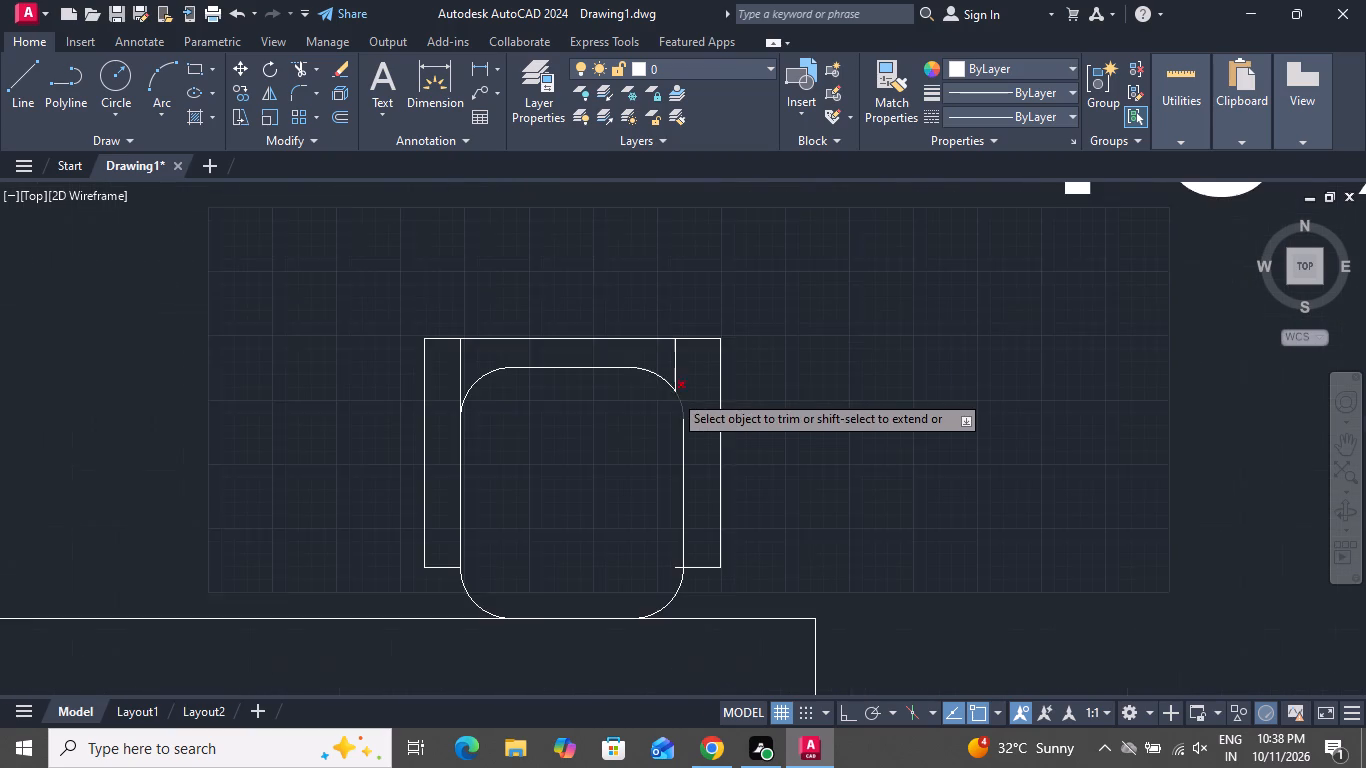
scroll(681, 389, down, 1)
scroll(688, 502, up, 3)
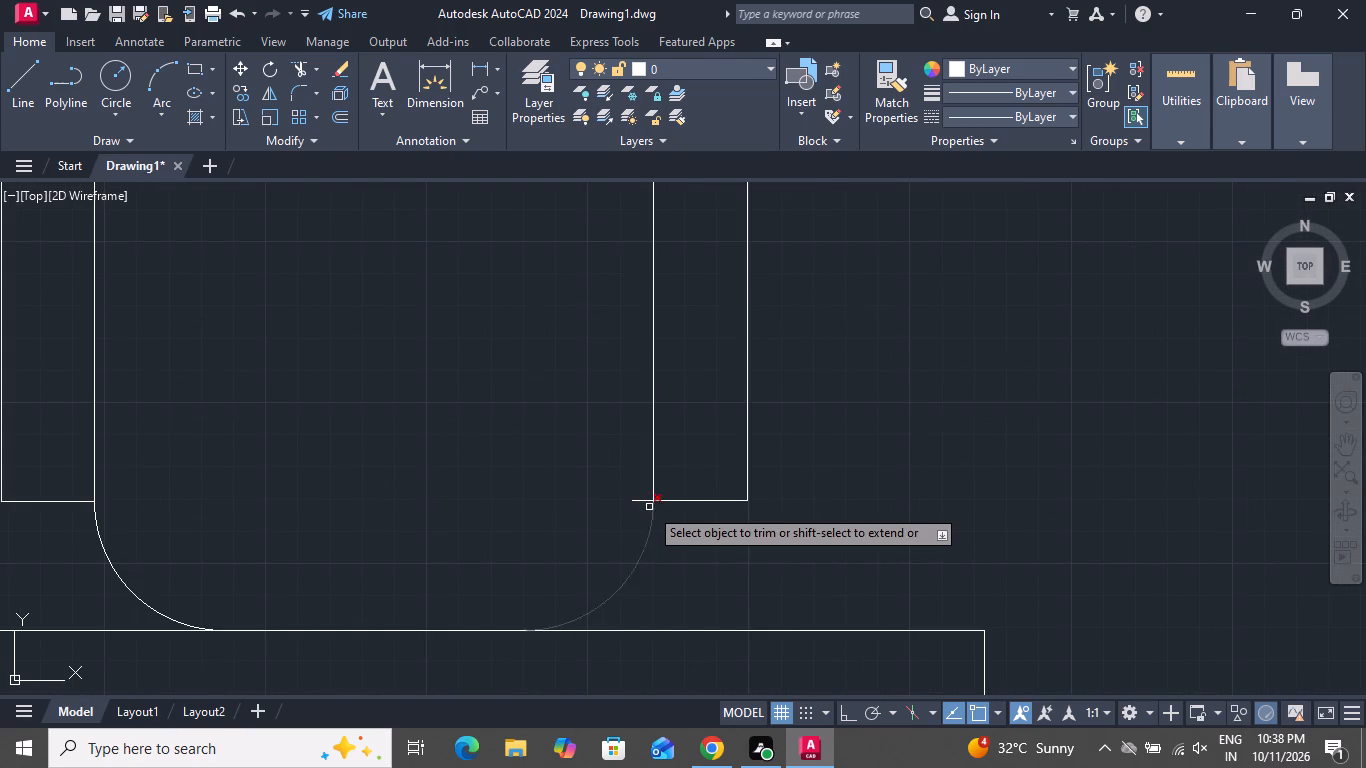
click(649, 502)
right_click(716, 417)
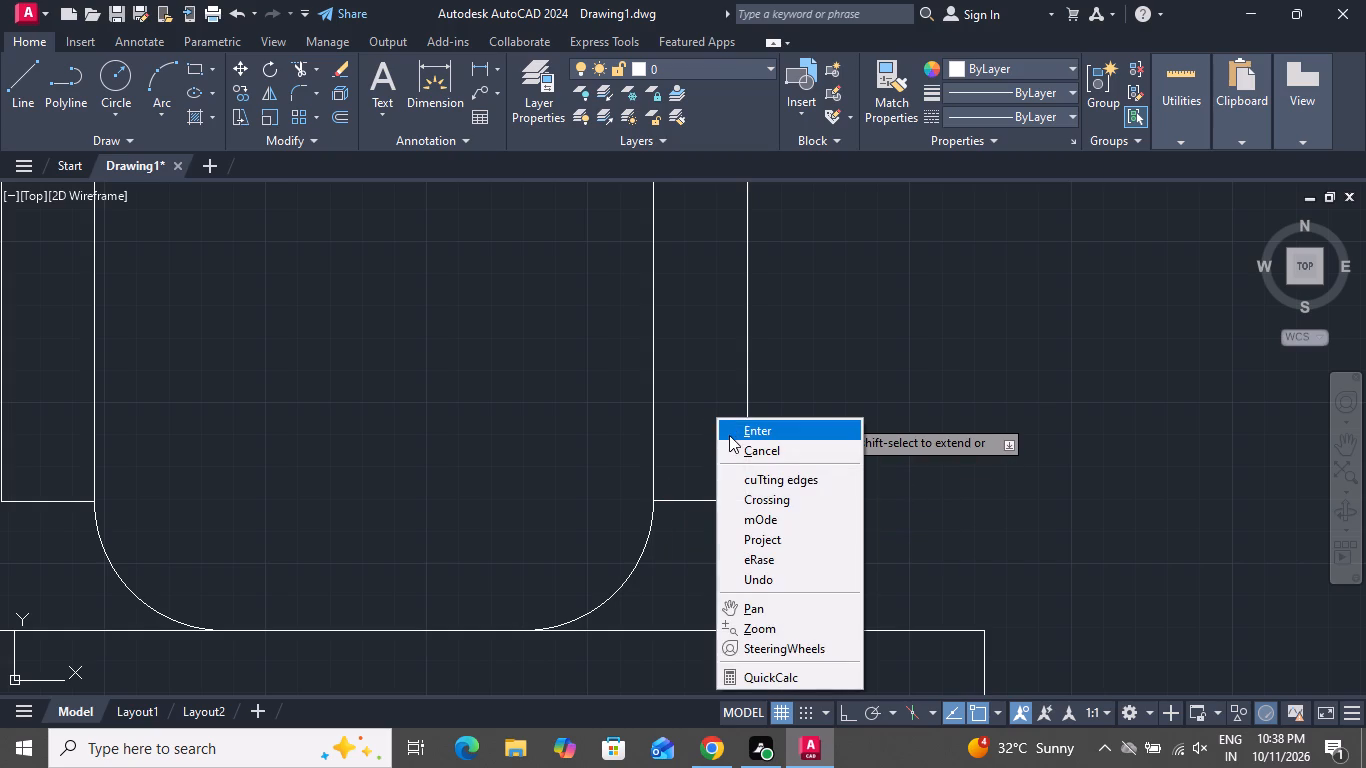
click(729, 436)
Copy the whole north chair about 1'-11" west along the dining table's north edge.
scroll(741, 438, down, 5)
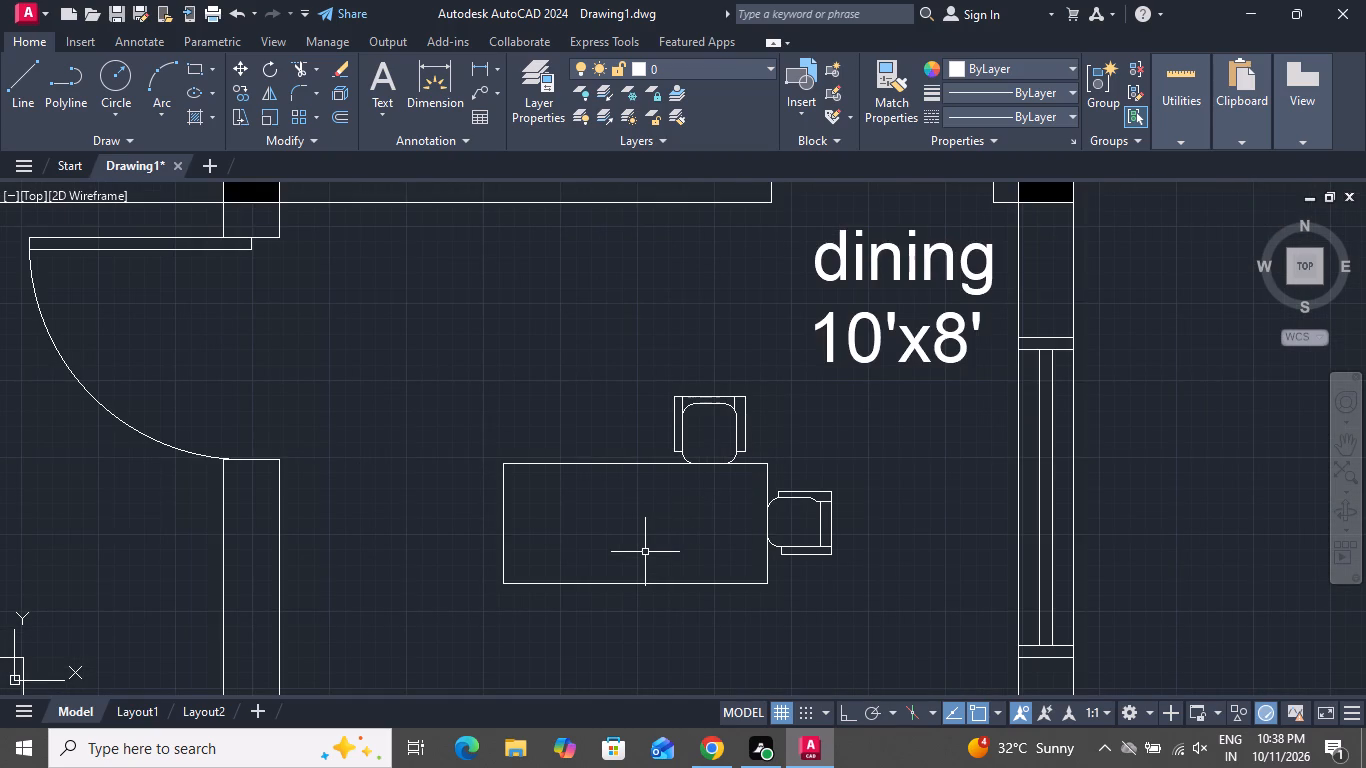
scroll(777, 380, up, 3)
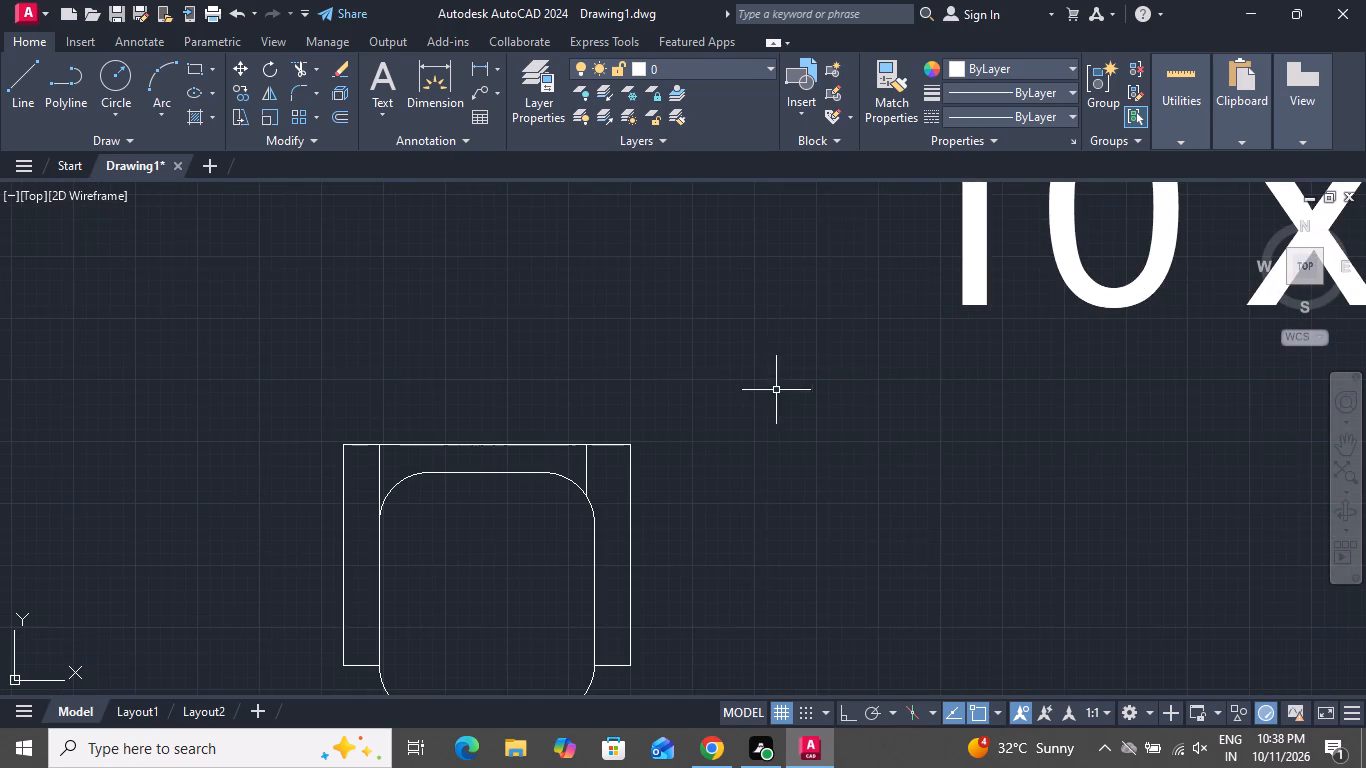
drag(748, 380, 738, 392)
scroll(363, 535, up, 1)
scroll(363, 535, down, 1)
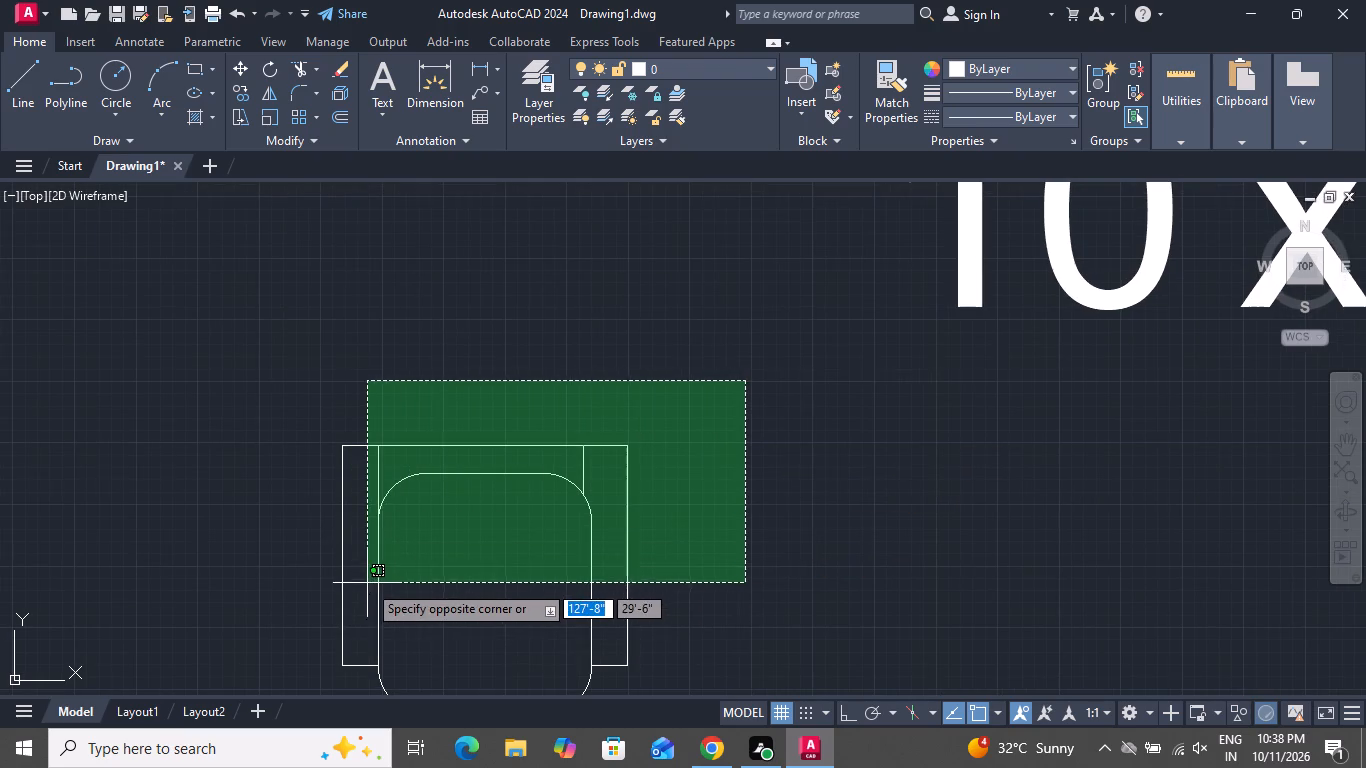
scroll(367, 568, down, 3)
click(341, 598)
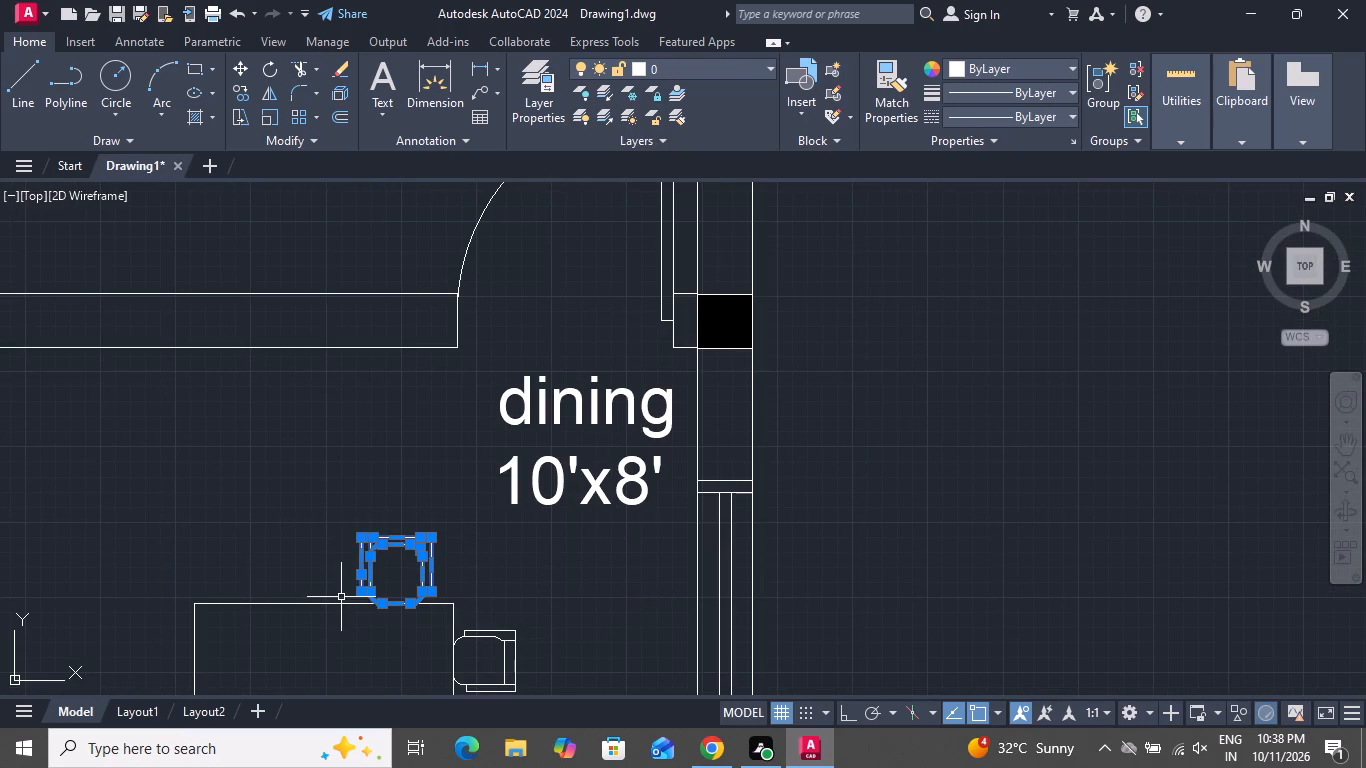
scroll(439, 552, up, 2)
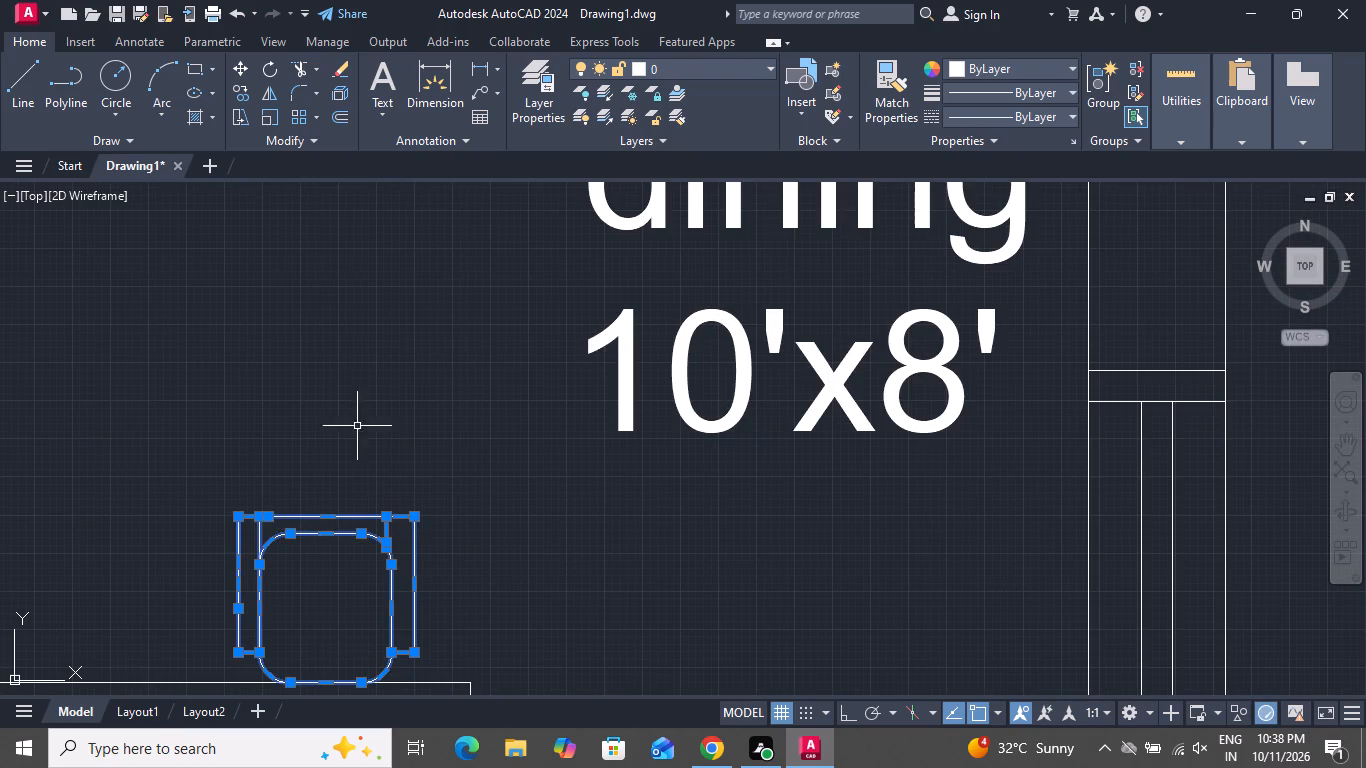
click(241, 92)
scroll(426, 250, down, 2)
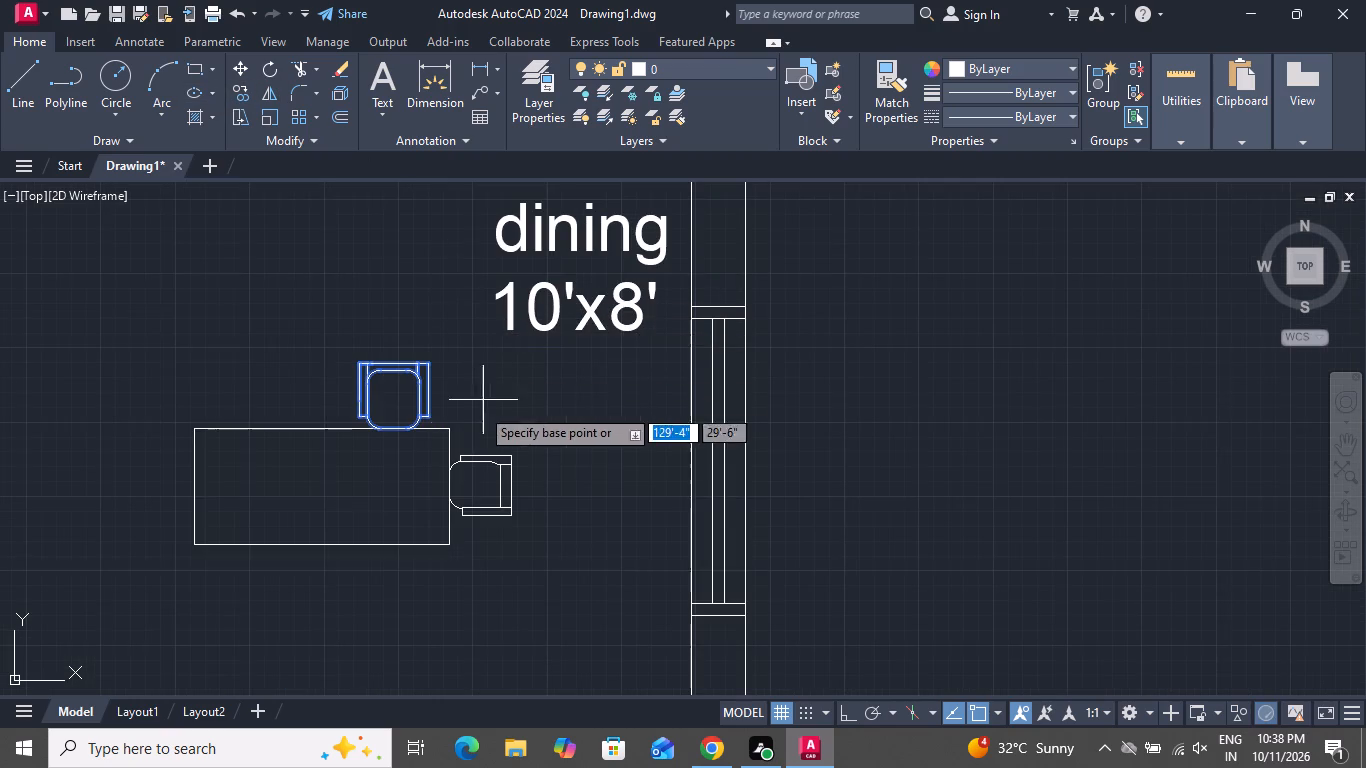
click(370, 421)
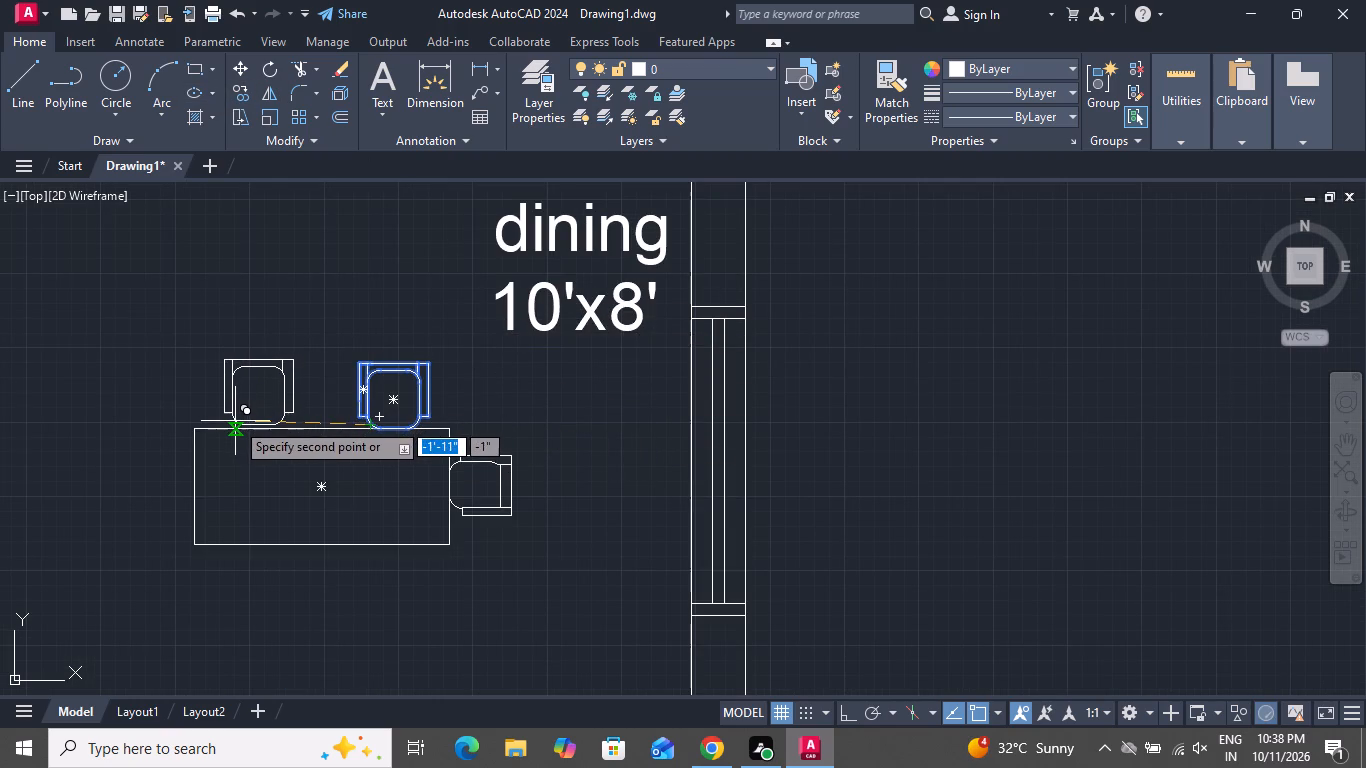
click(235, 422)
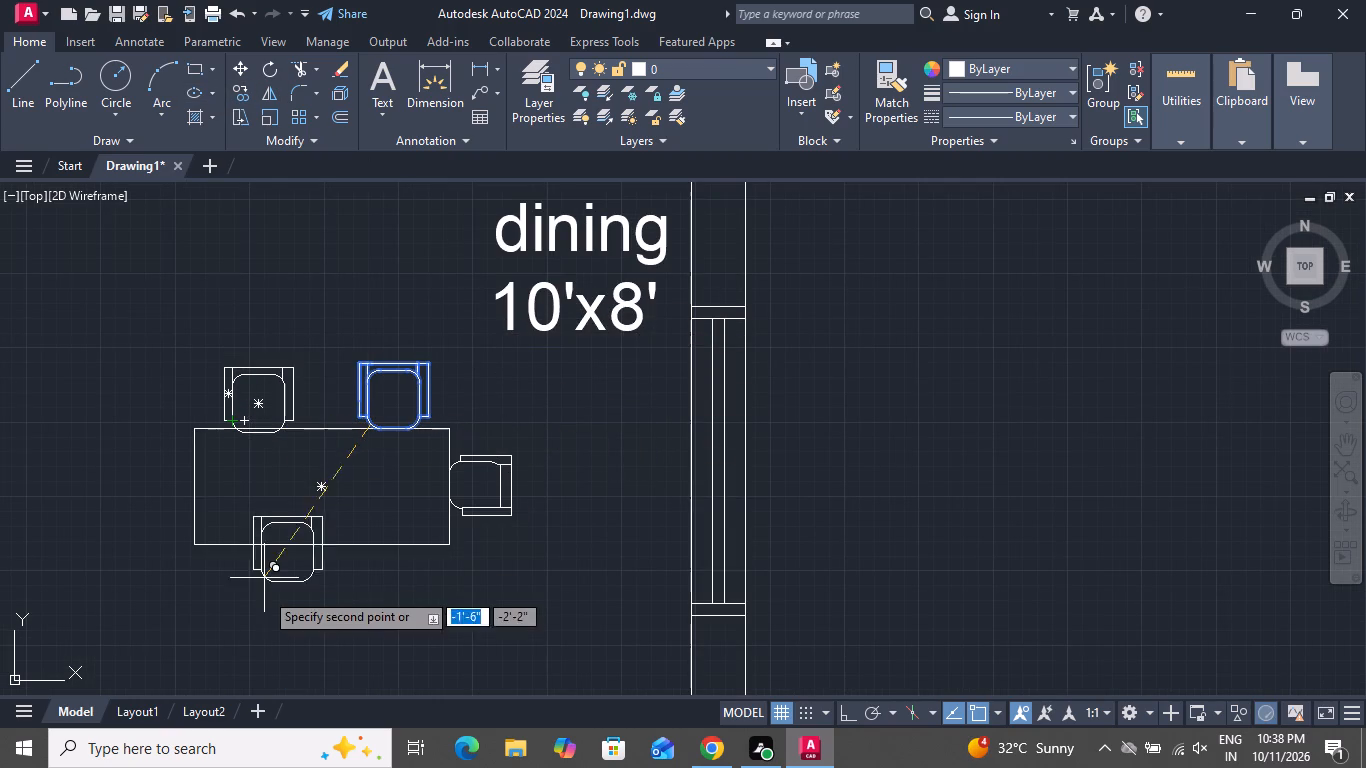
Place two more copies of the north chair: one south of the table's west half, one outside the house's east wall.
scroll(250, 620, down, 1)
click(250, 629)
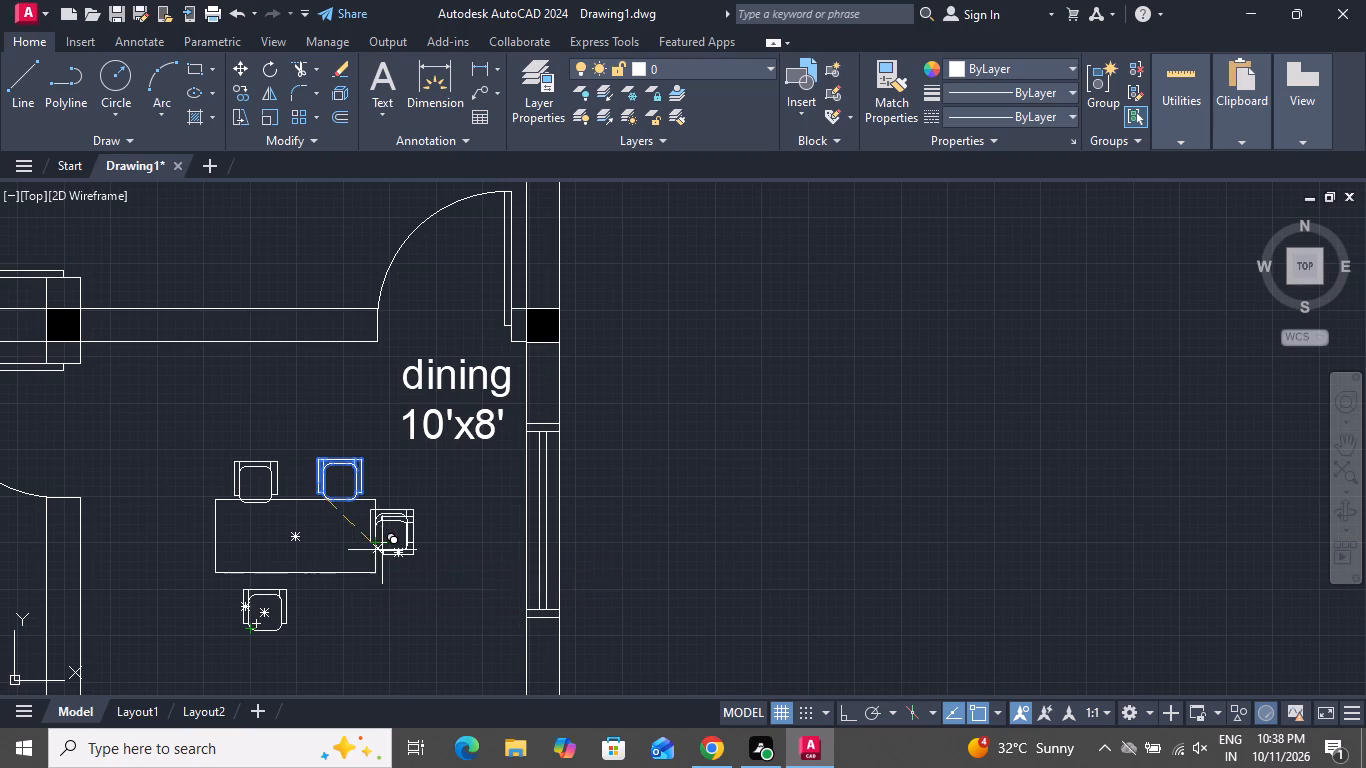
click(755, 527)
right_click(757, 525)
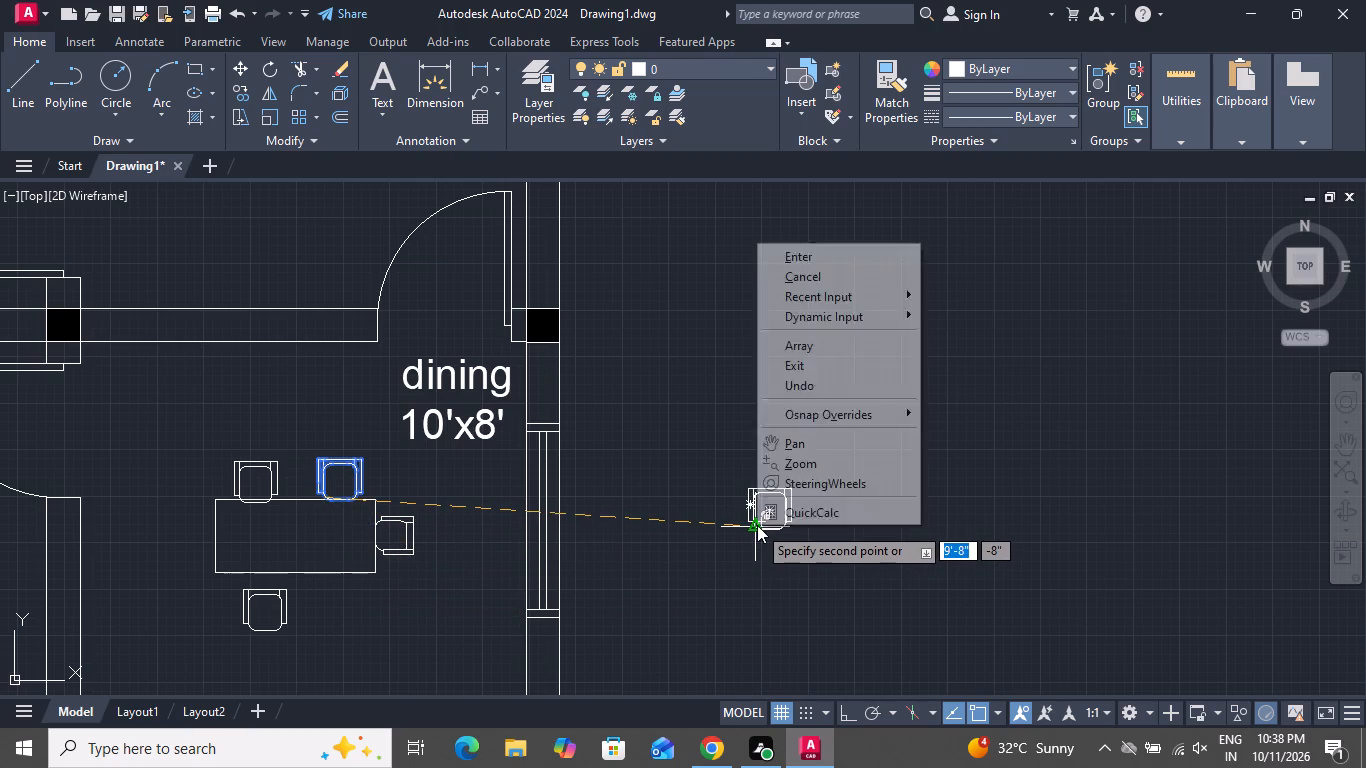
click(818, 285)
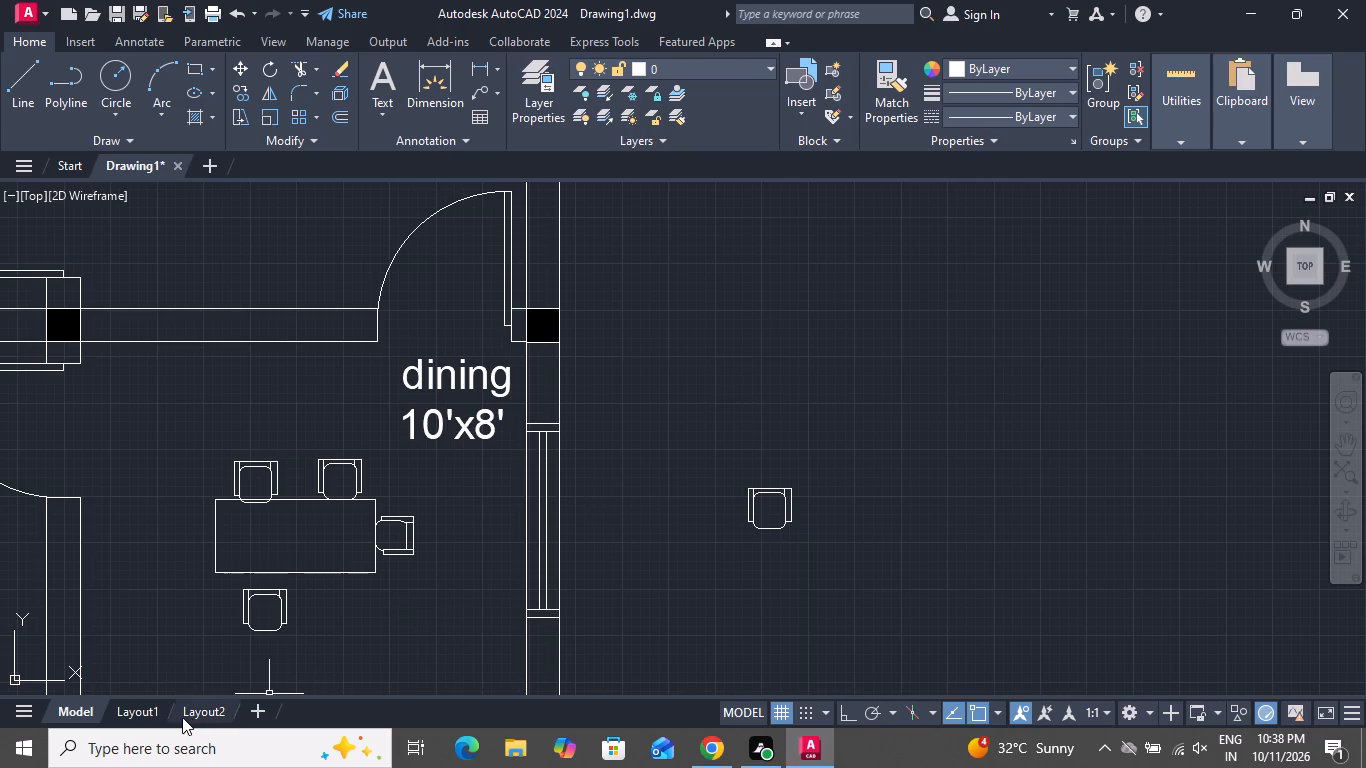
Rotate the chair south of the table by 180° about the south outer corner of its east armrest, using ortho.
scroll(199, 668, up, 2)
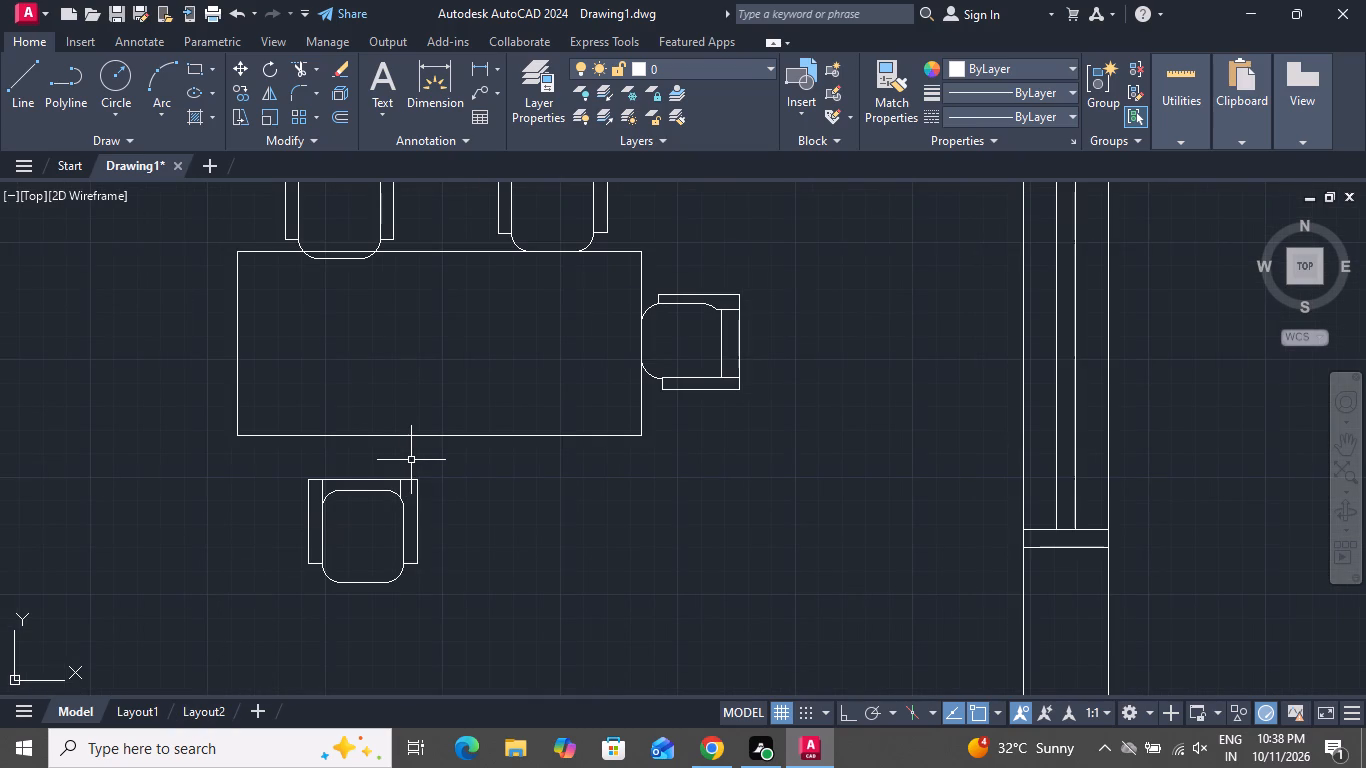
click(411, 460)
click(278, 616)
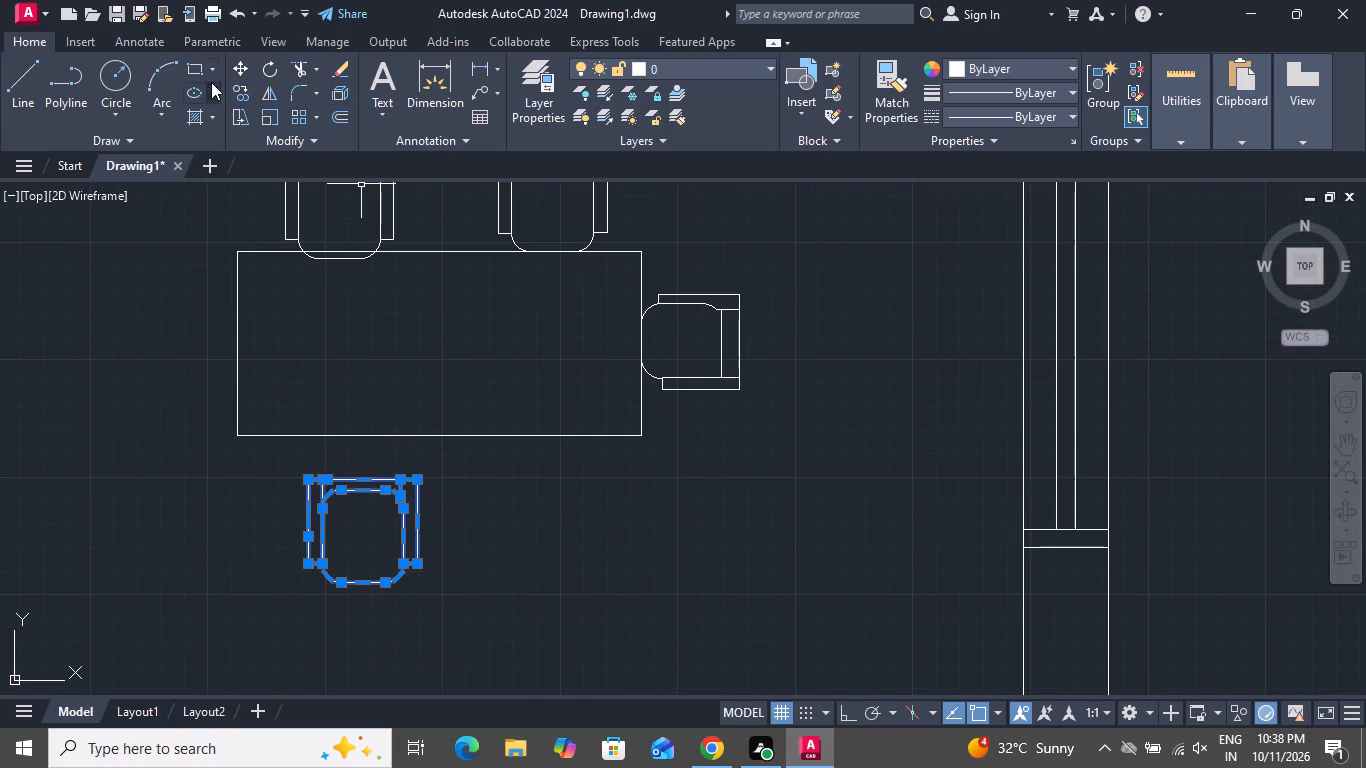
click(266, 67)
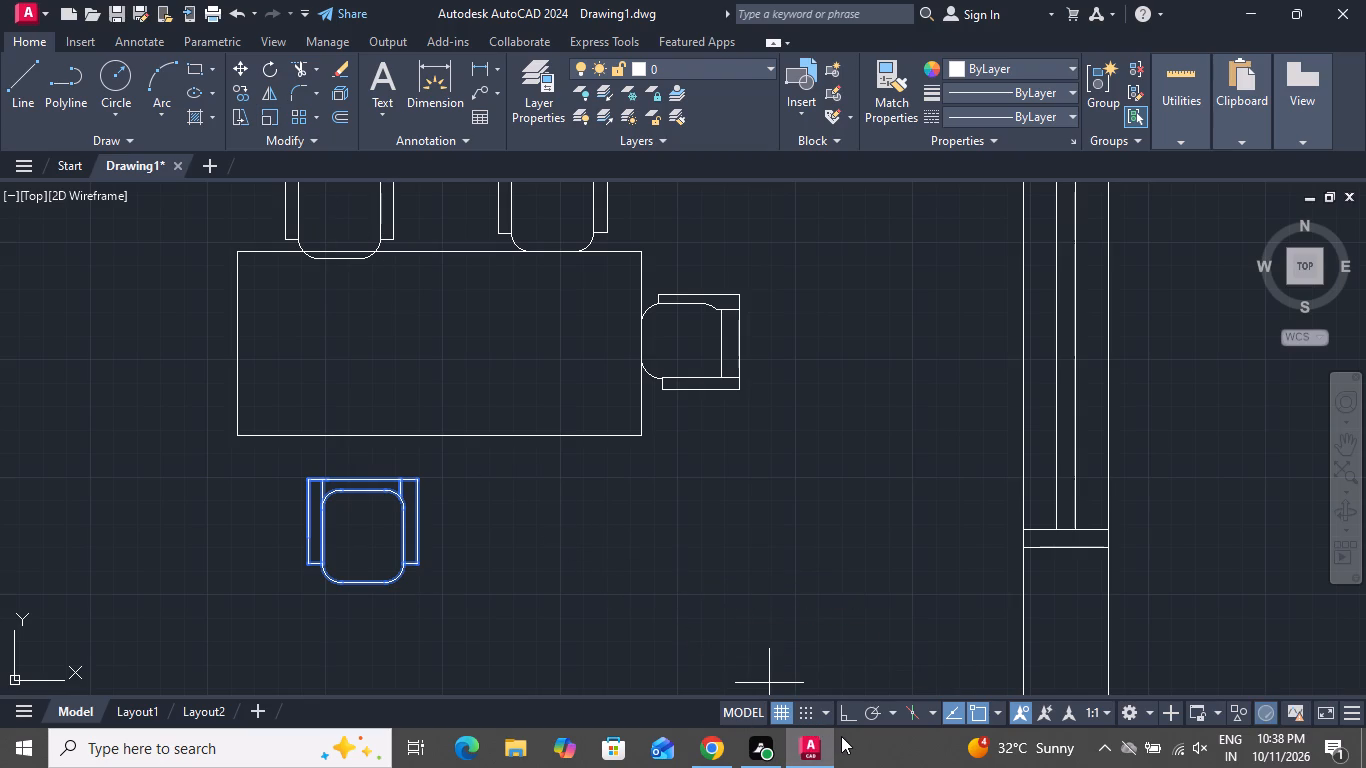
click(422, 563)
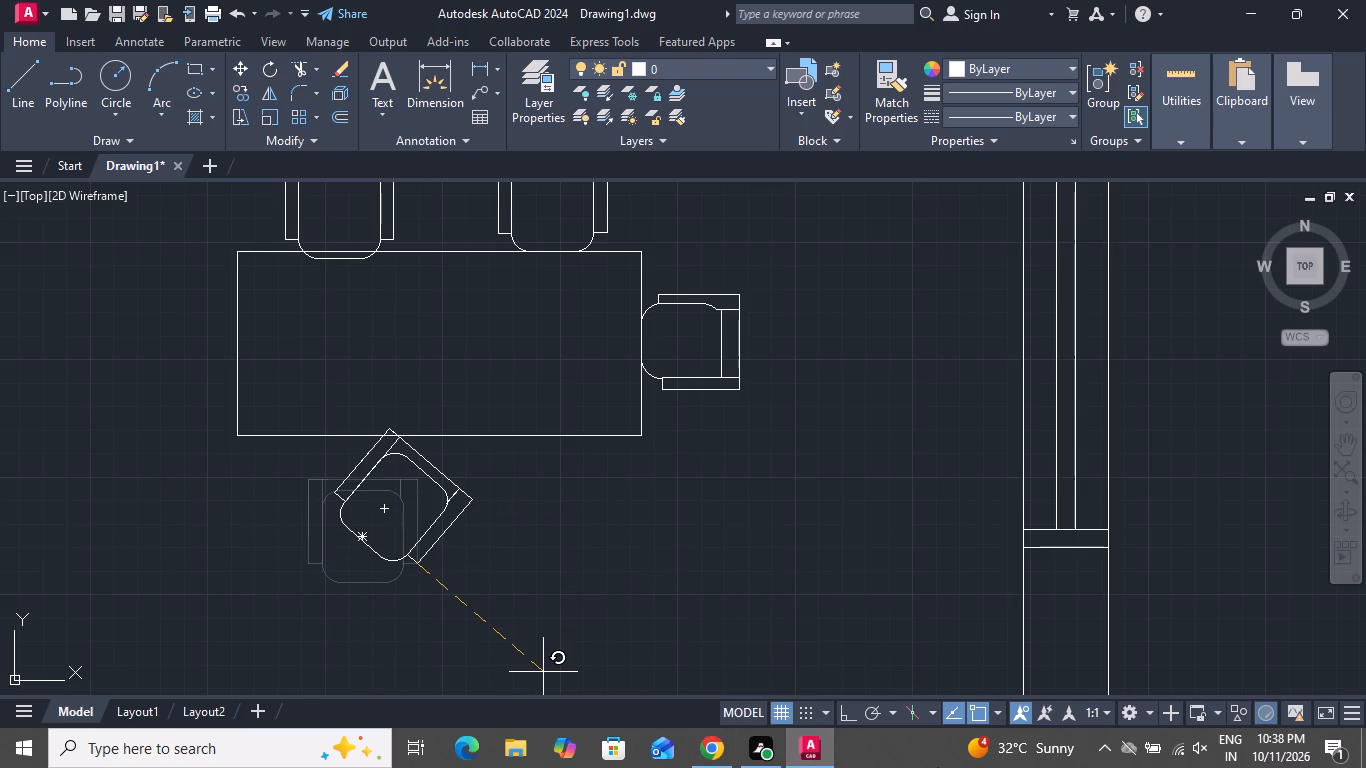
click(878, 716)
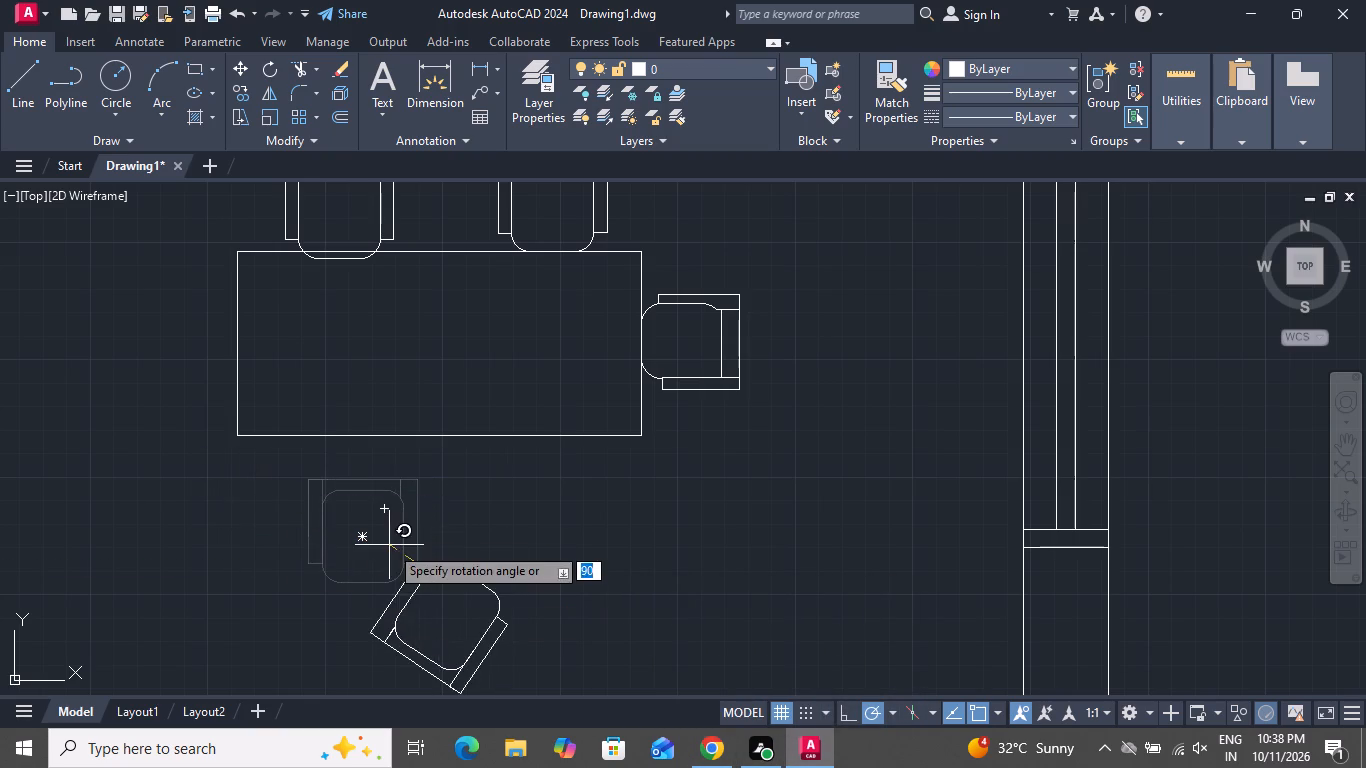
click(842, 712)
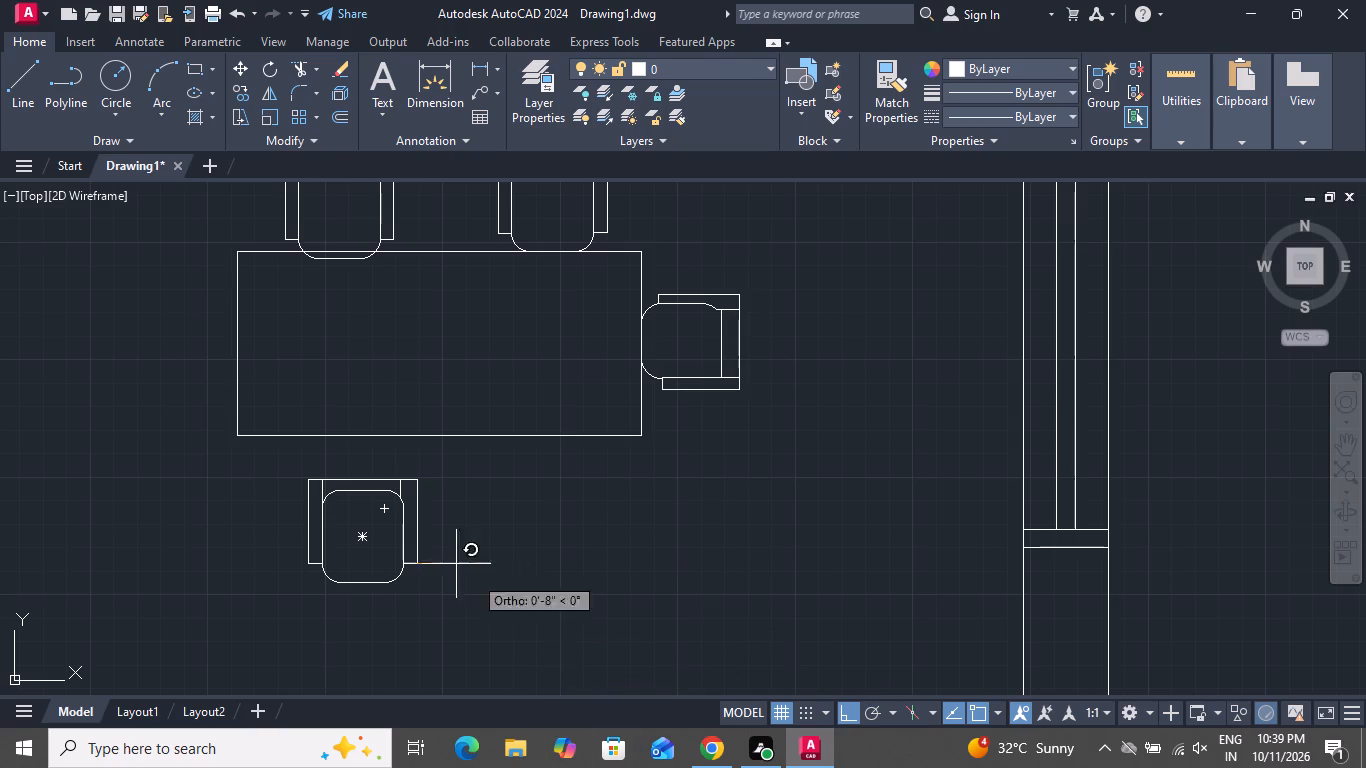
click(216, 568)
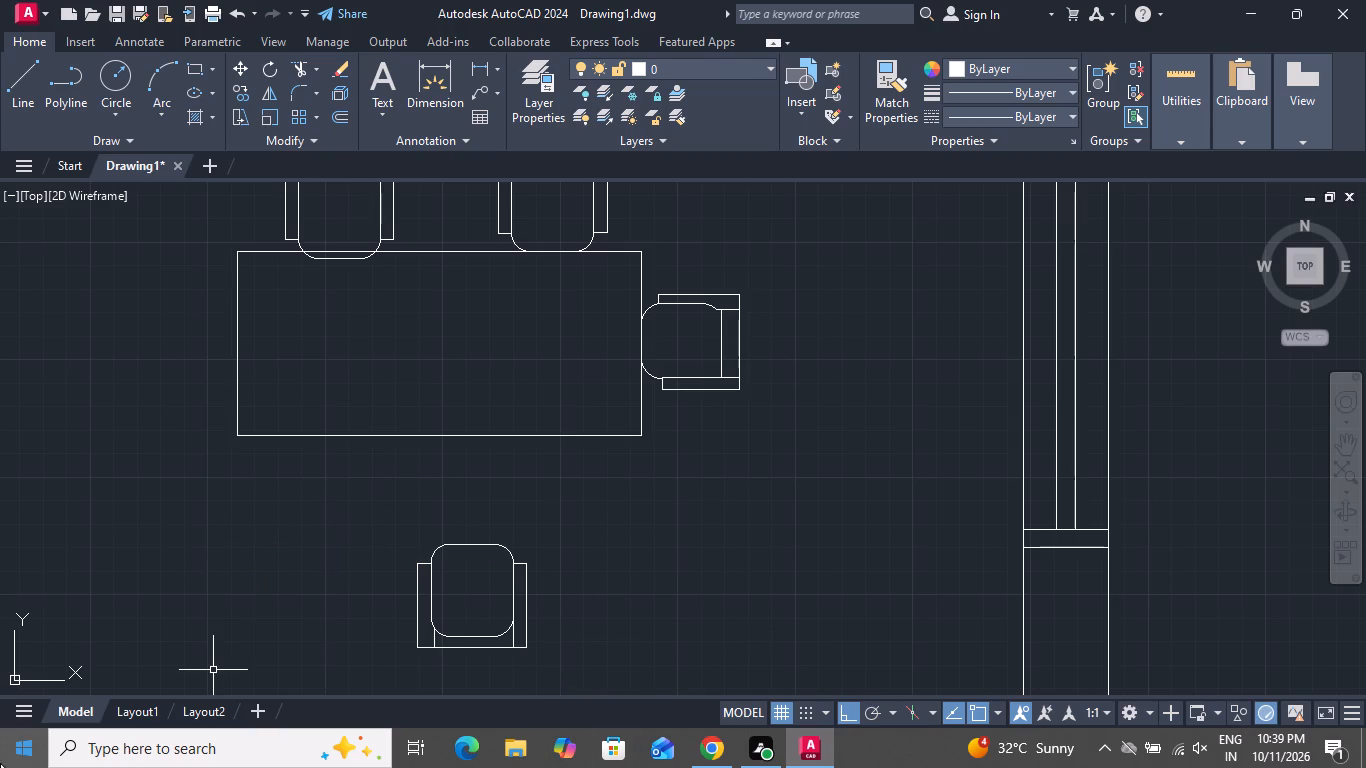
Move the rotated chair, with ortho off, so its seat front touches the table's south edge near the west end.
click(573, 527)
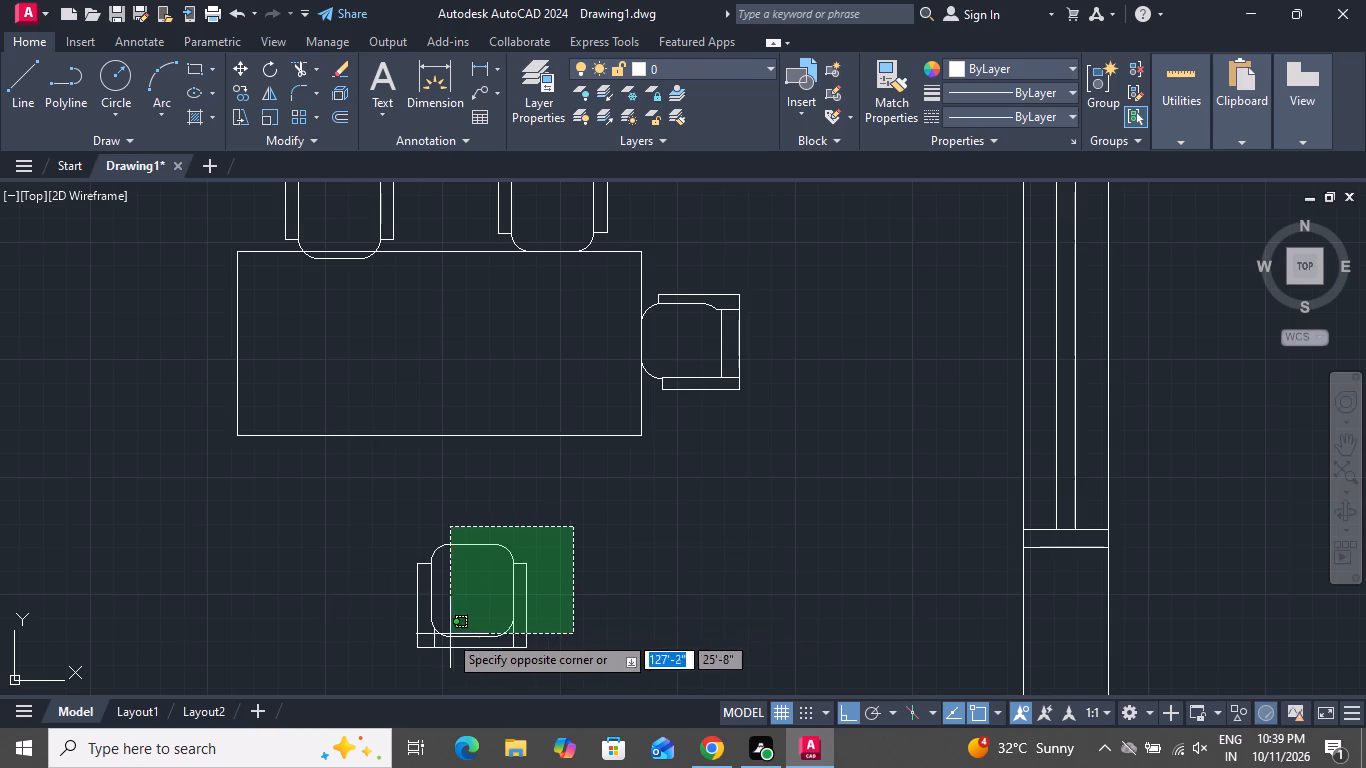
click(409, 638)
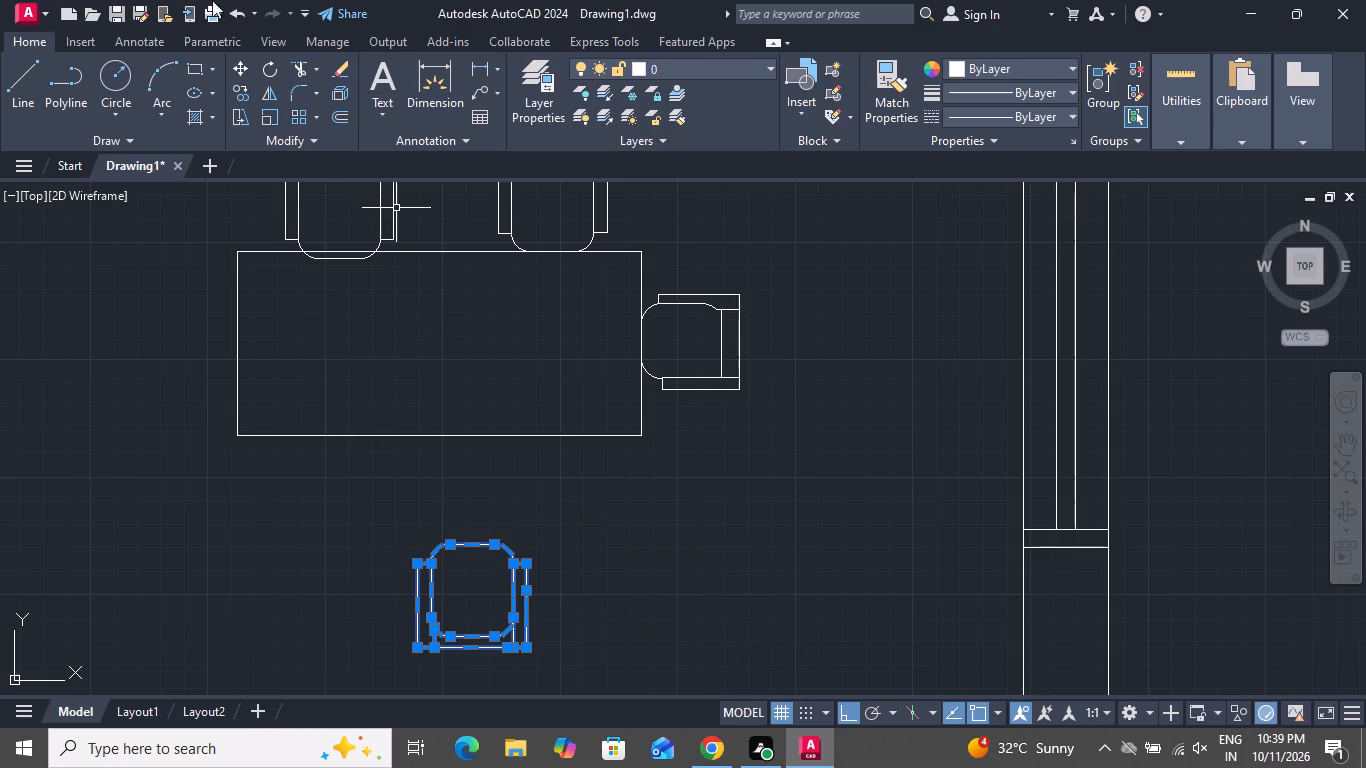
click(251, 64)
click(478, 536)
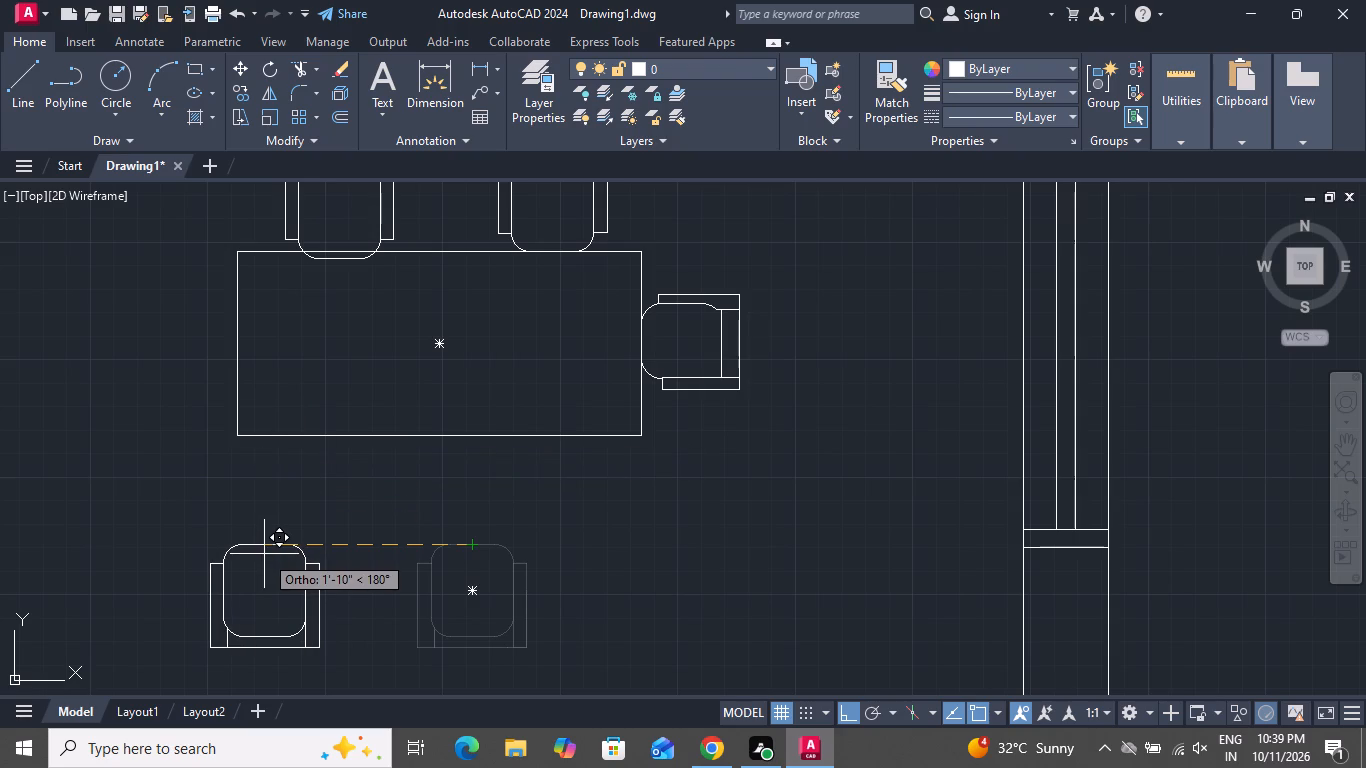
click(839, 709)
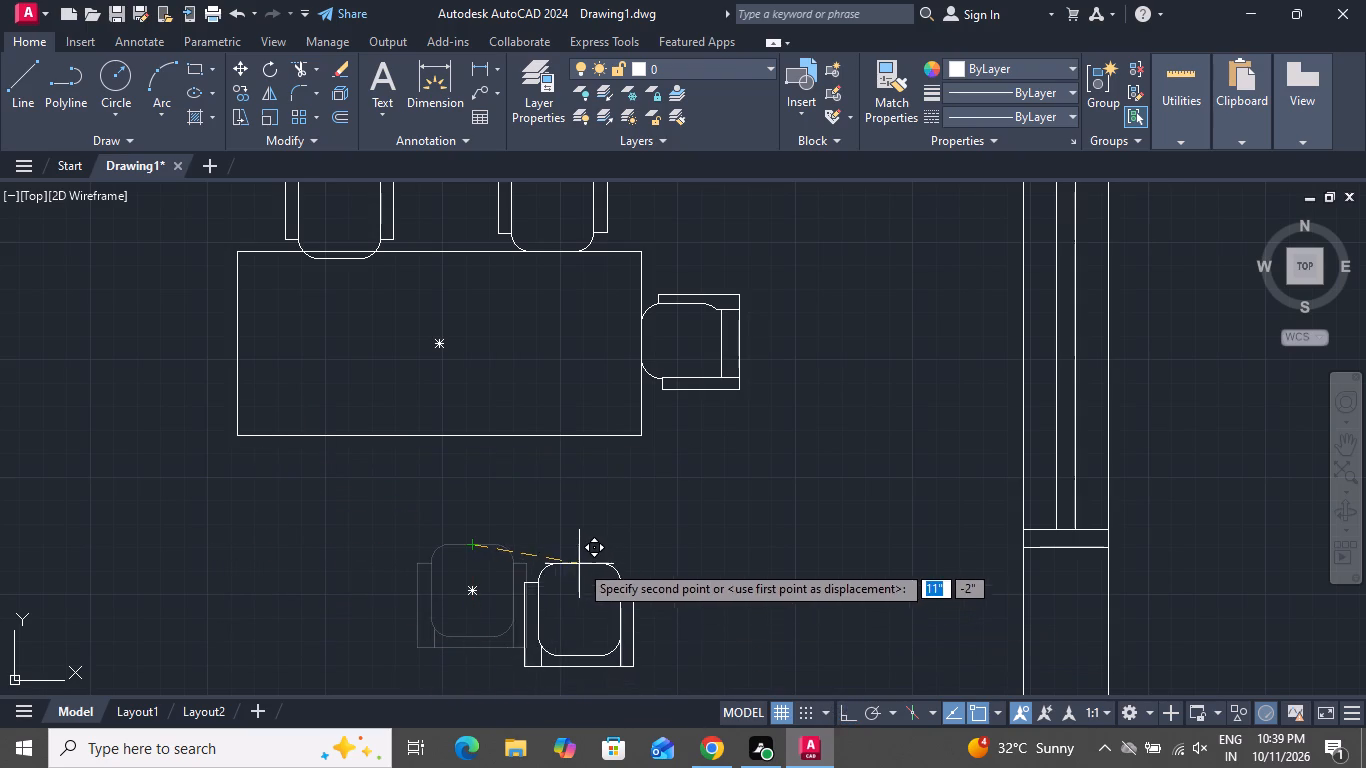
scroll(570, 550, up, 2)
scroll(512, 525, down, 1)
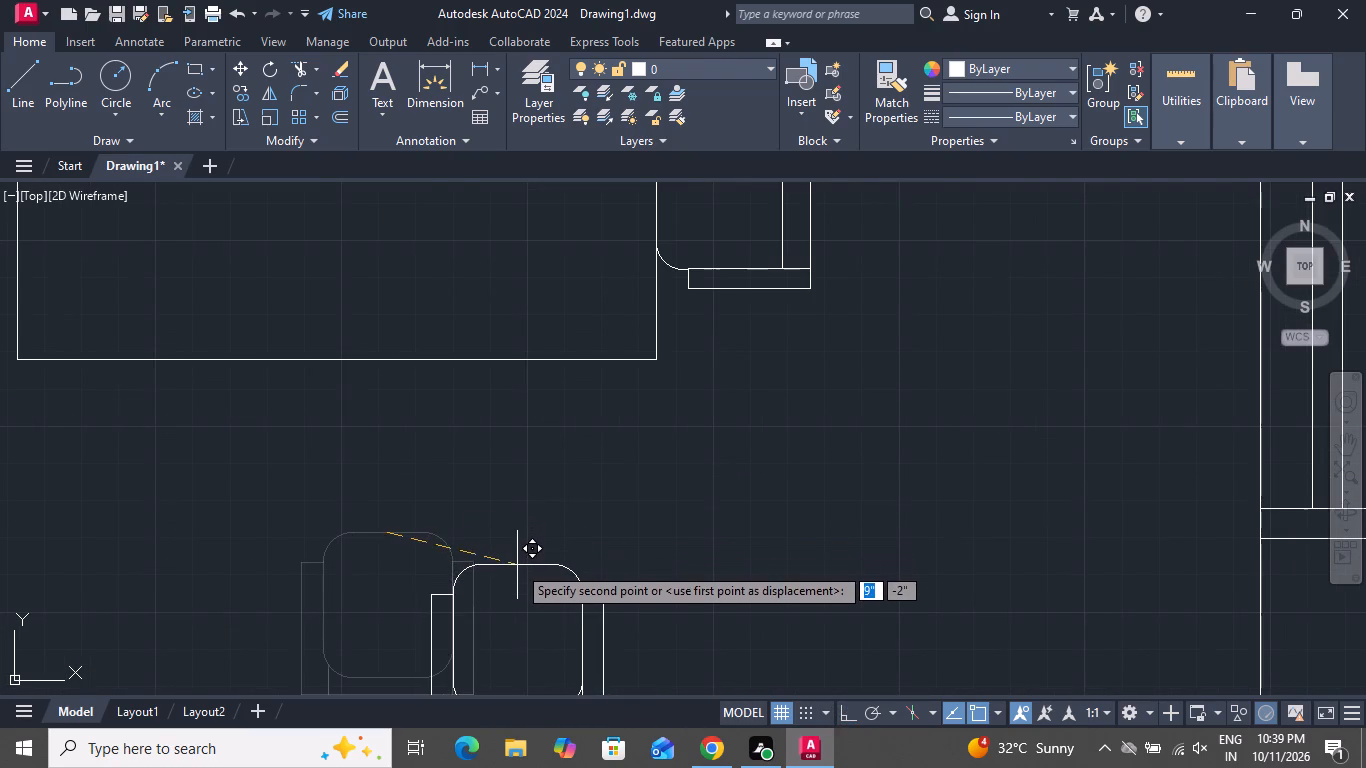
scroll(517, 565, down, 1)
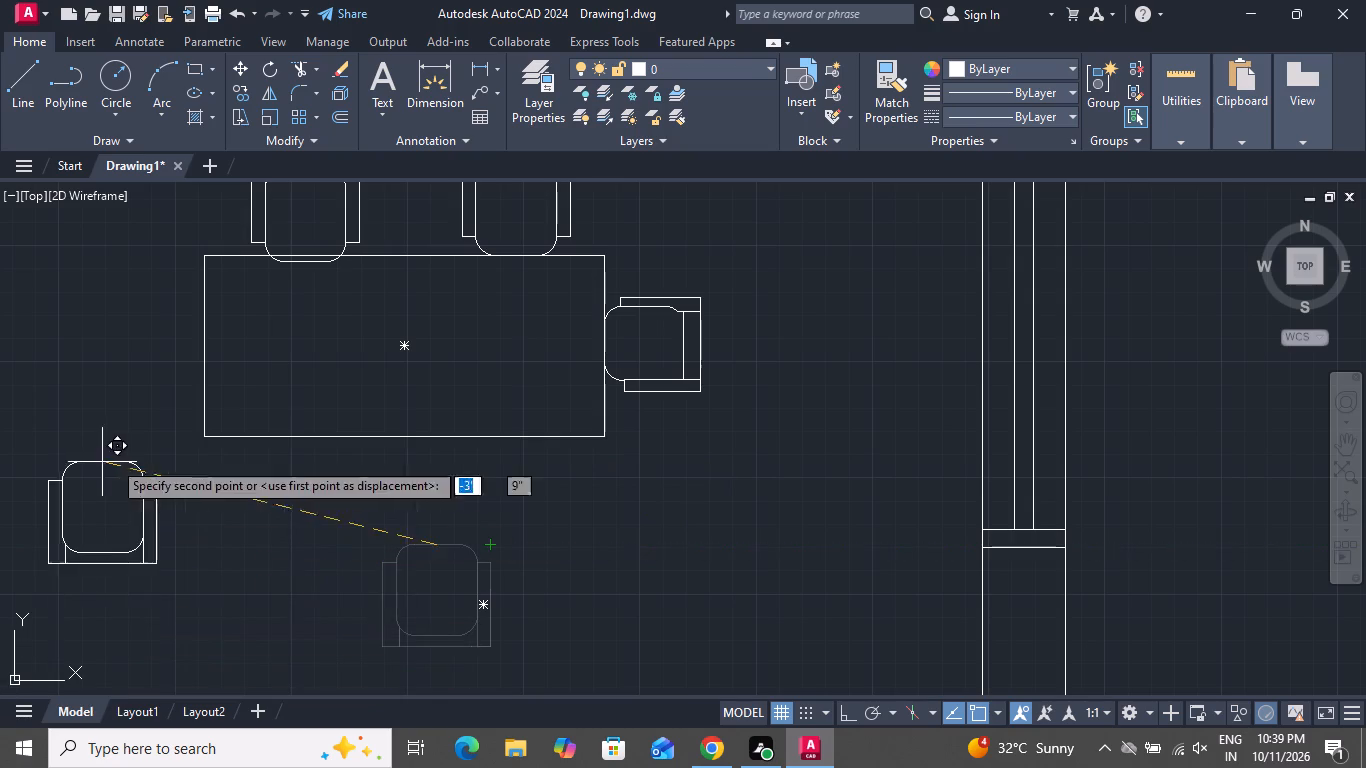
click(300, 440)
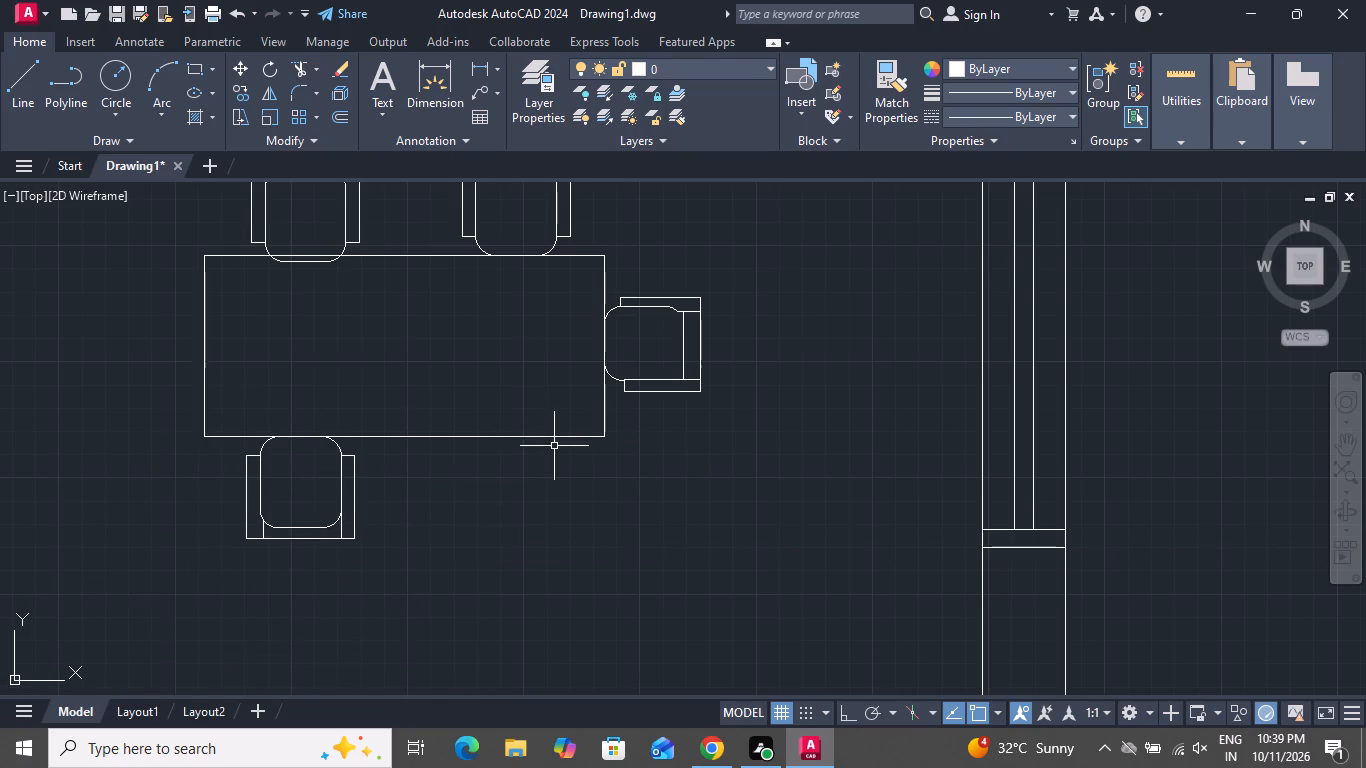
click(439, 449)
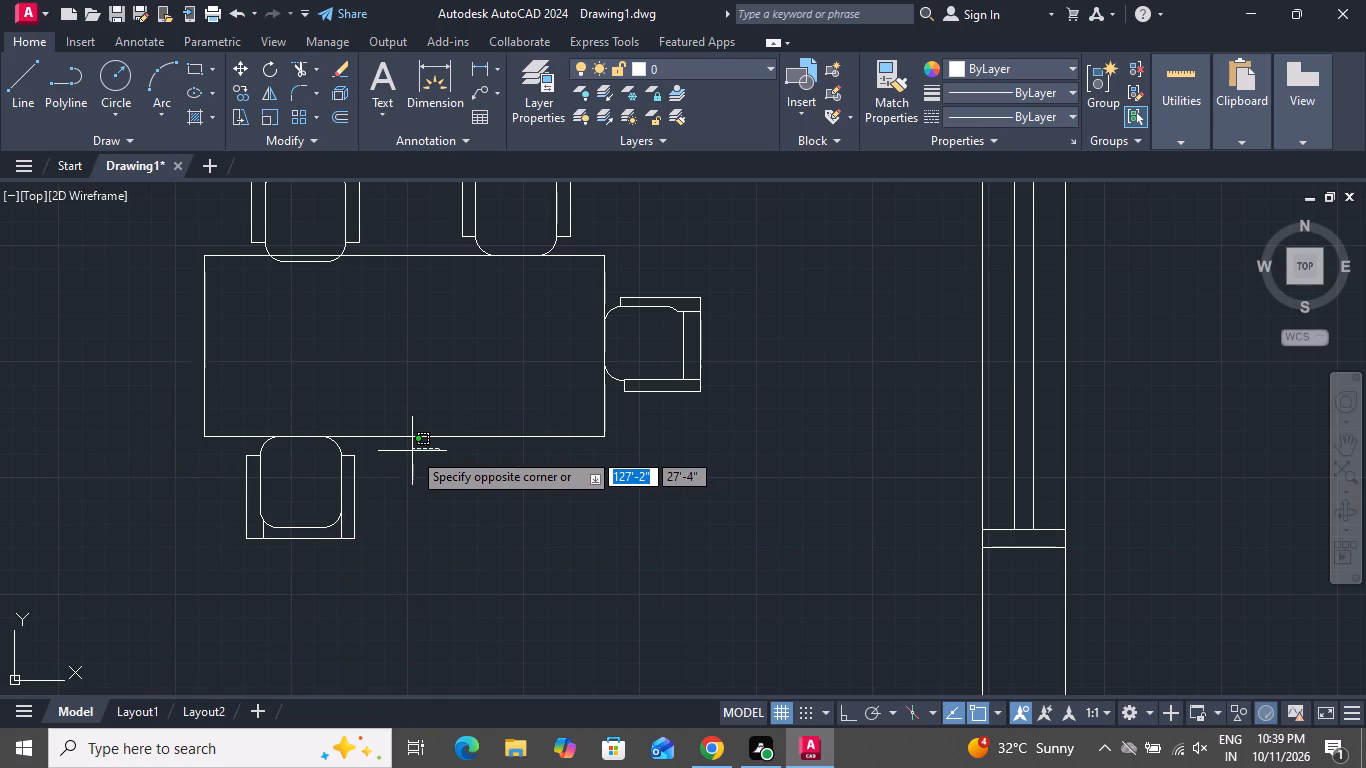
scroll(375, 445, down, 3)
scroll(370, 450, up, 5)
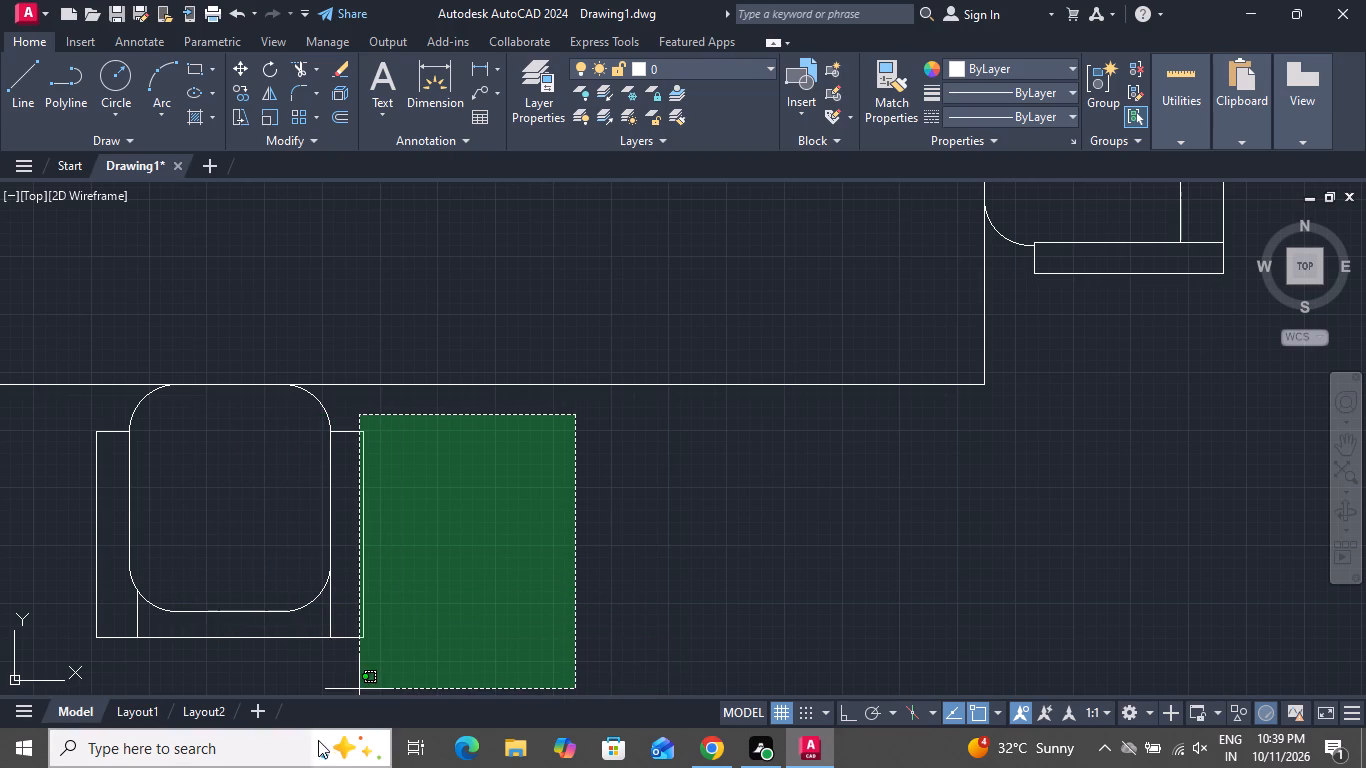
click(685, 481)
Copy the south chair about 1'-11" east along the dining table's south side.
click(379, 397)
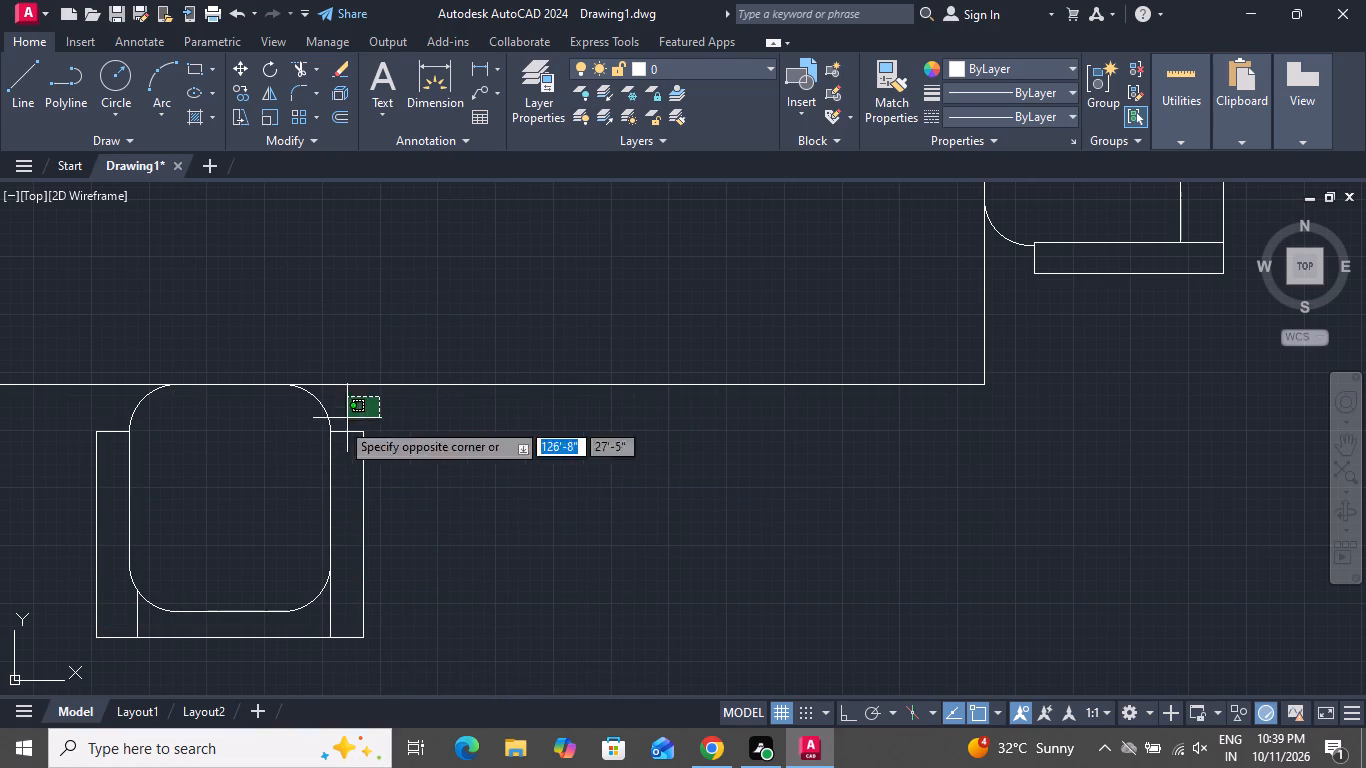
click(54, 650)
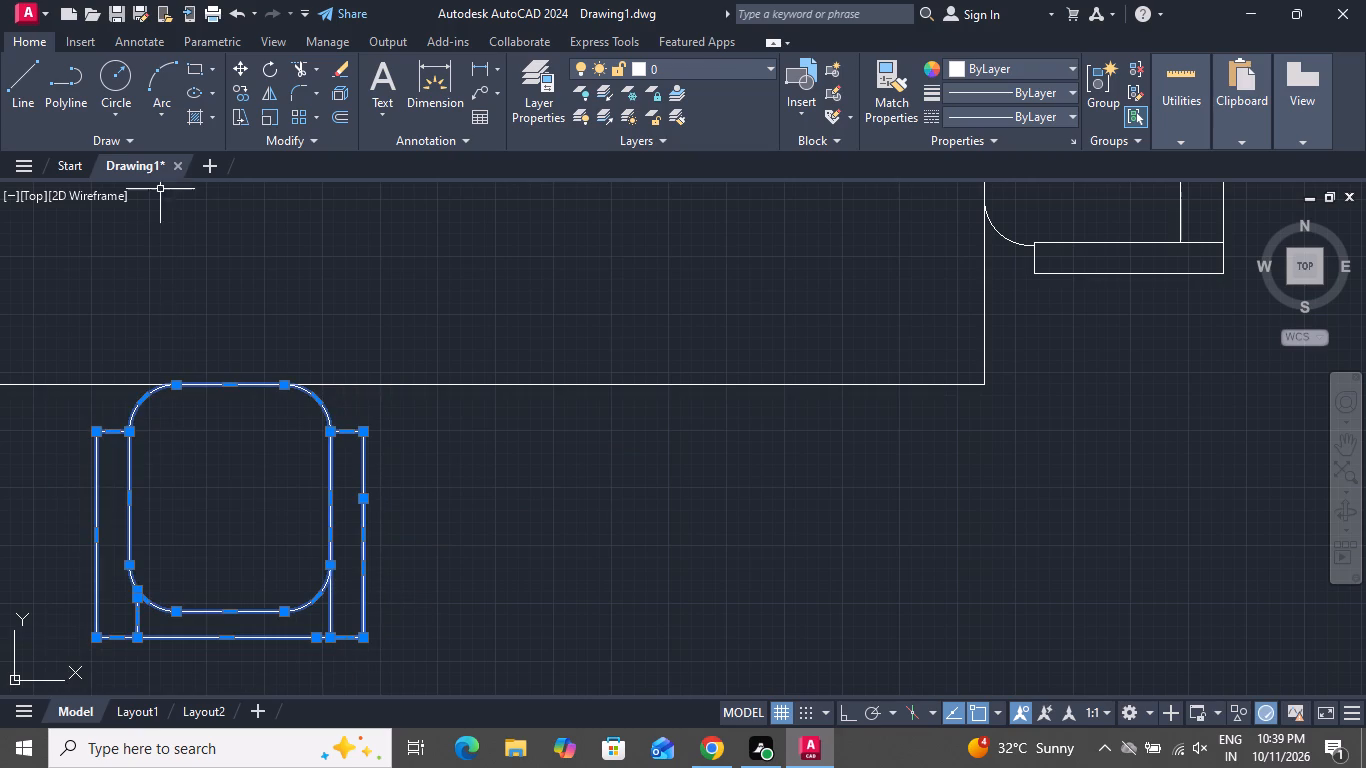
click(249, 96)
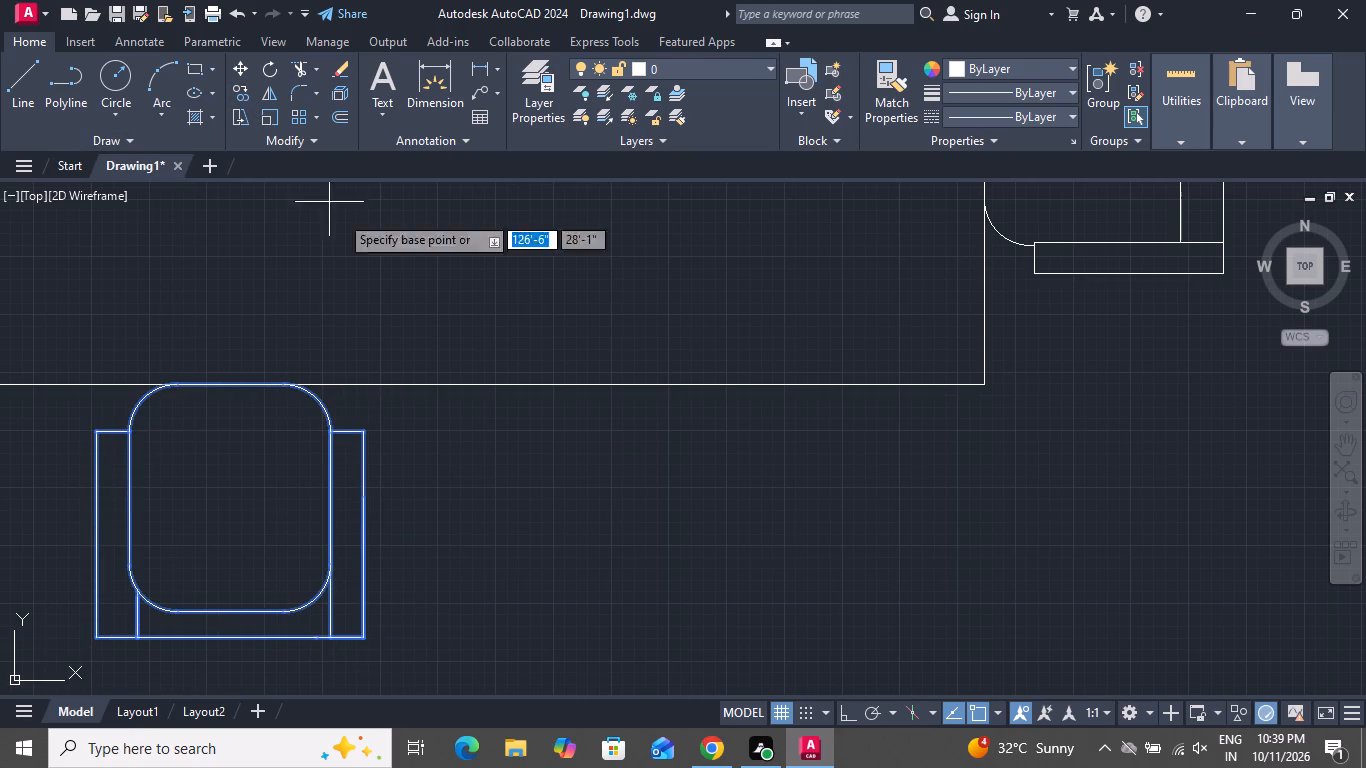
click(366, 433)
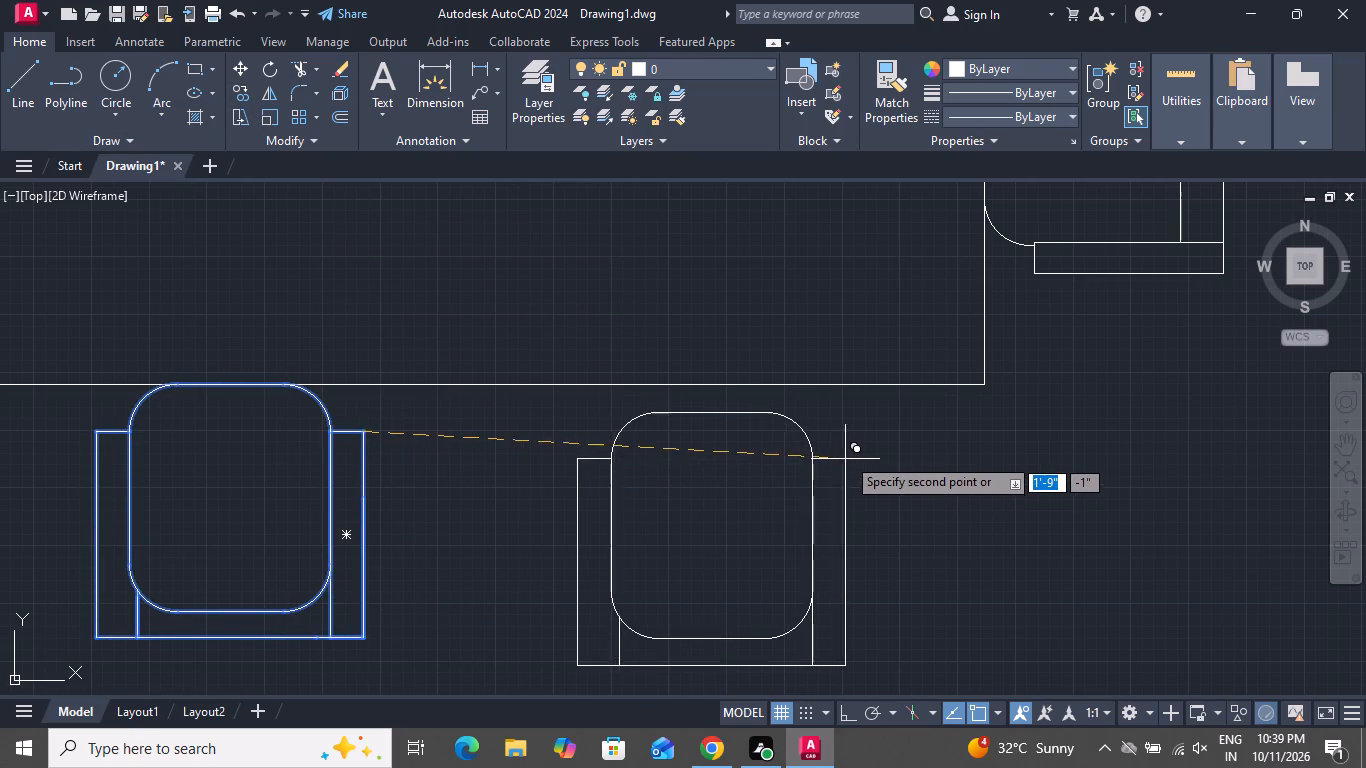
scroll(858, 444, down, 2)
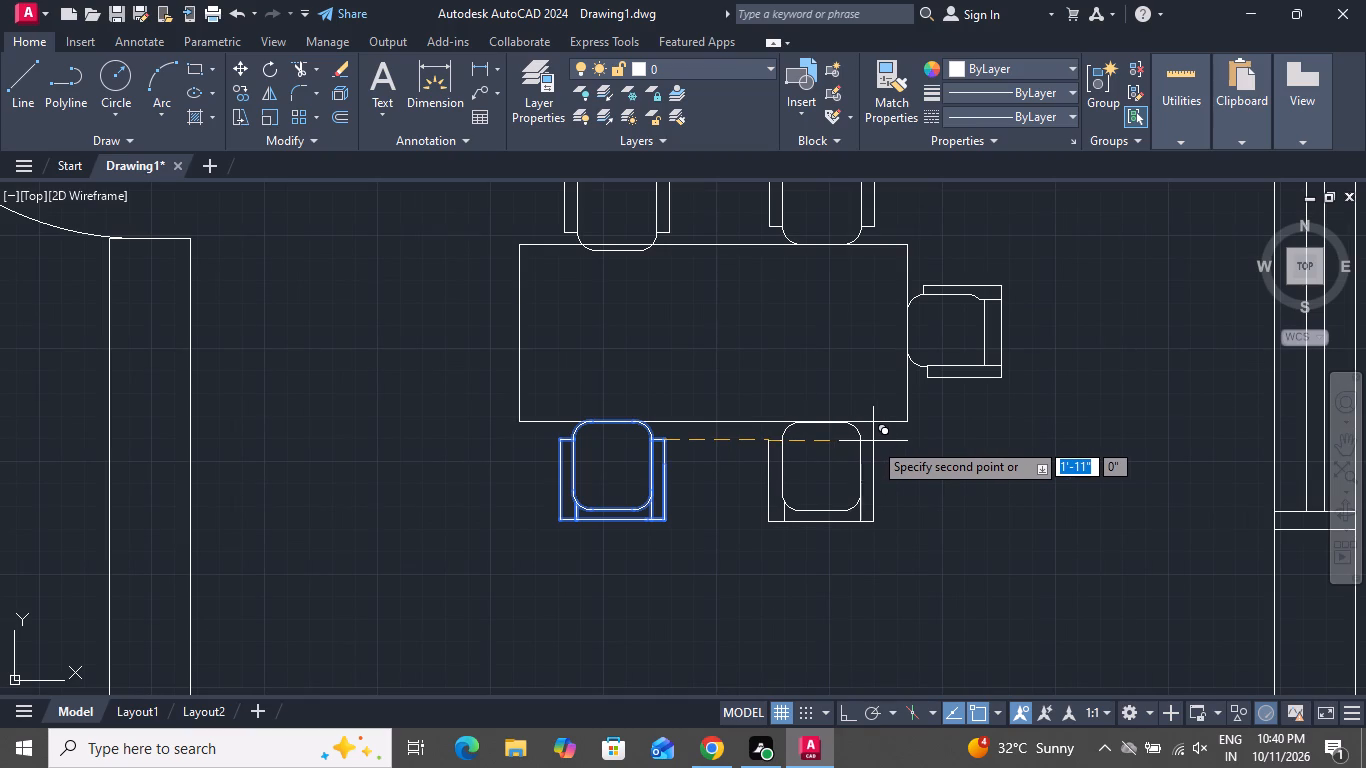
click(877, 451)
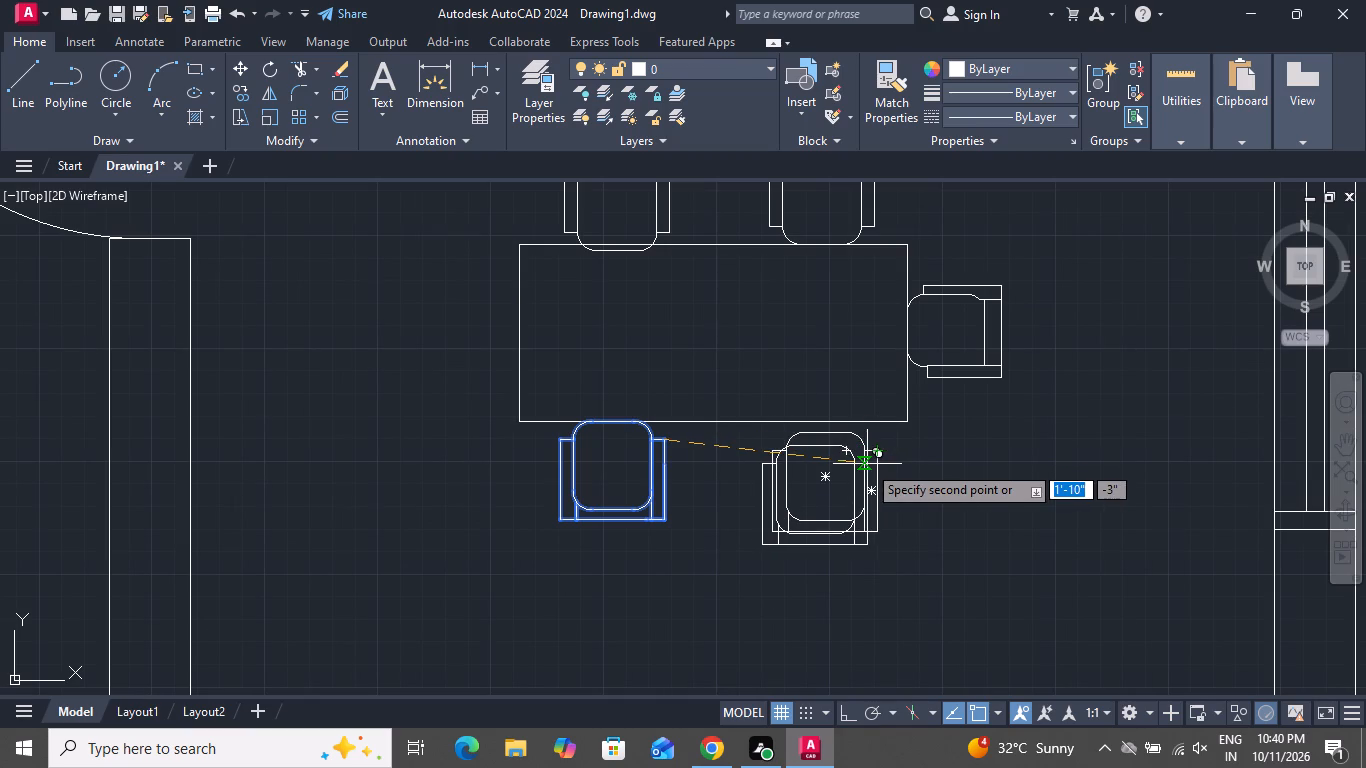
right_click(868, 459)
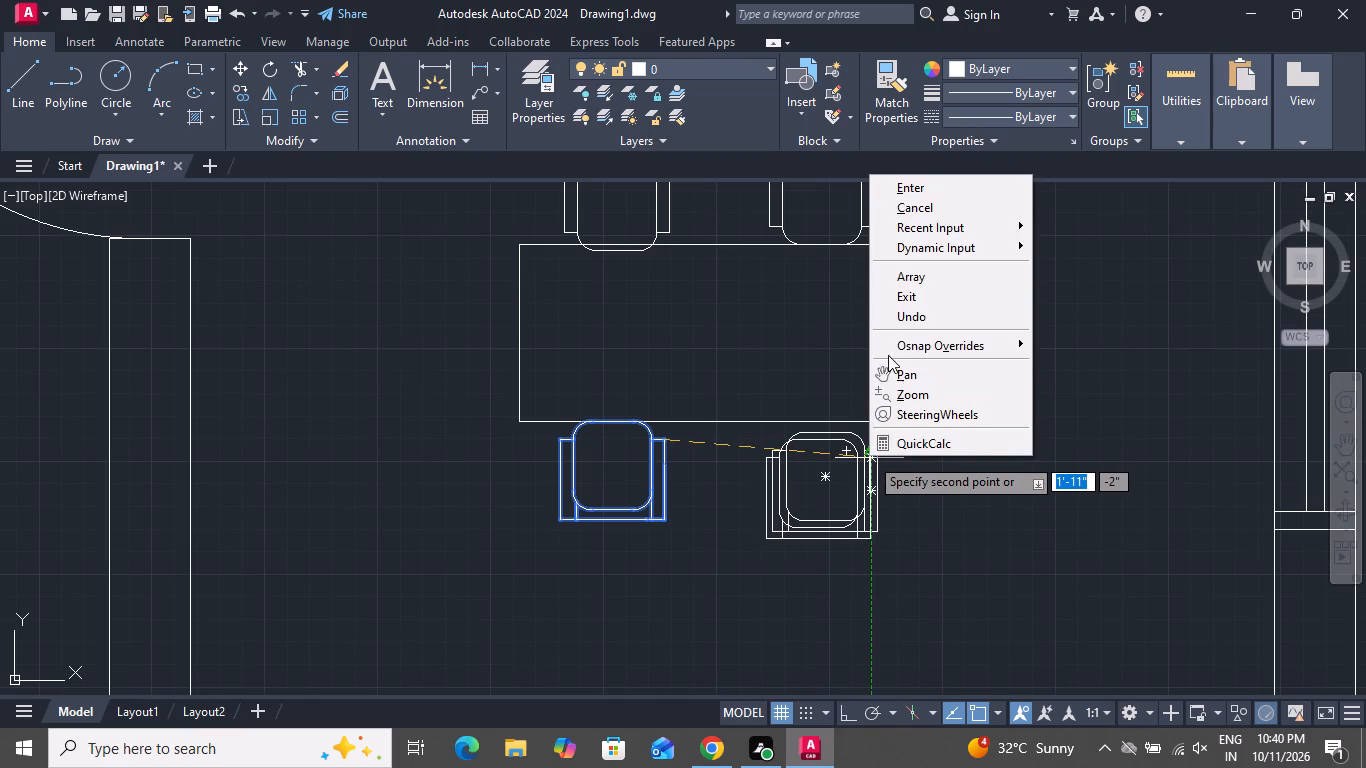
click(911, 211)
scroll(895, 337, down, 2)
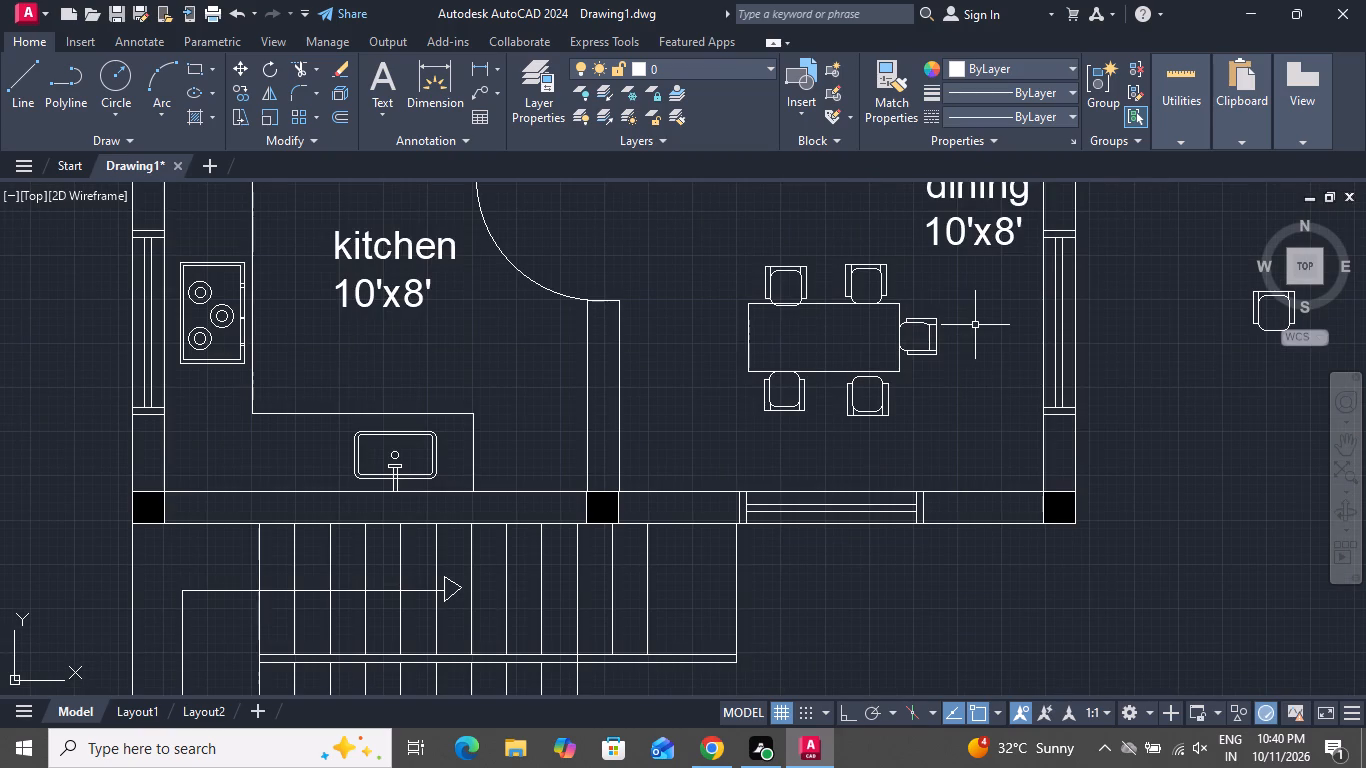
Copy the dining table's east chair about 4'-3" west so the copy overlaps the table's west edge.
scroll(979, 323, up, 2)
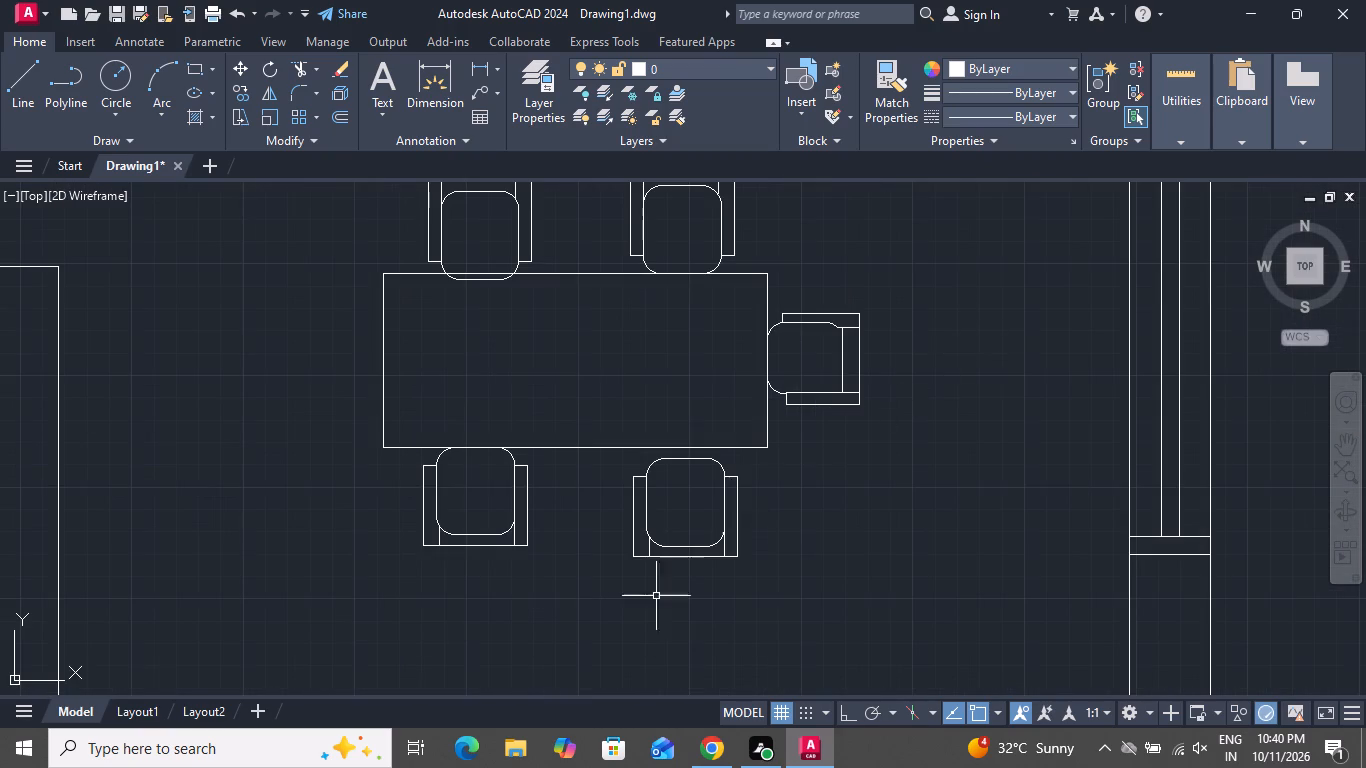
scroll(880, 299, up, 2)
click(880, 292)
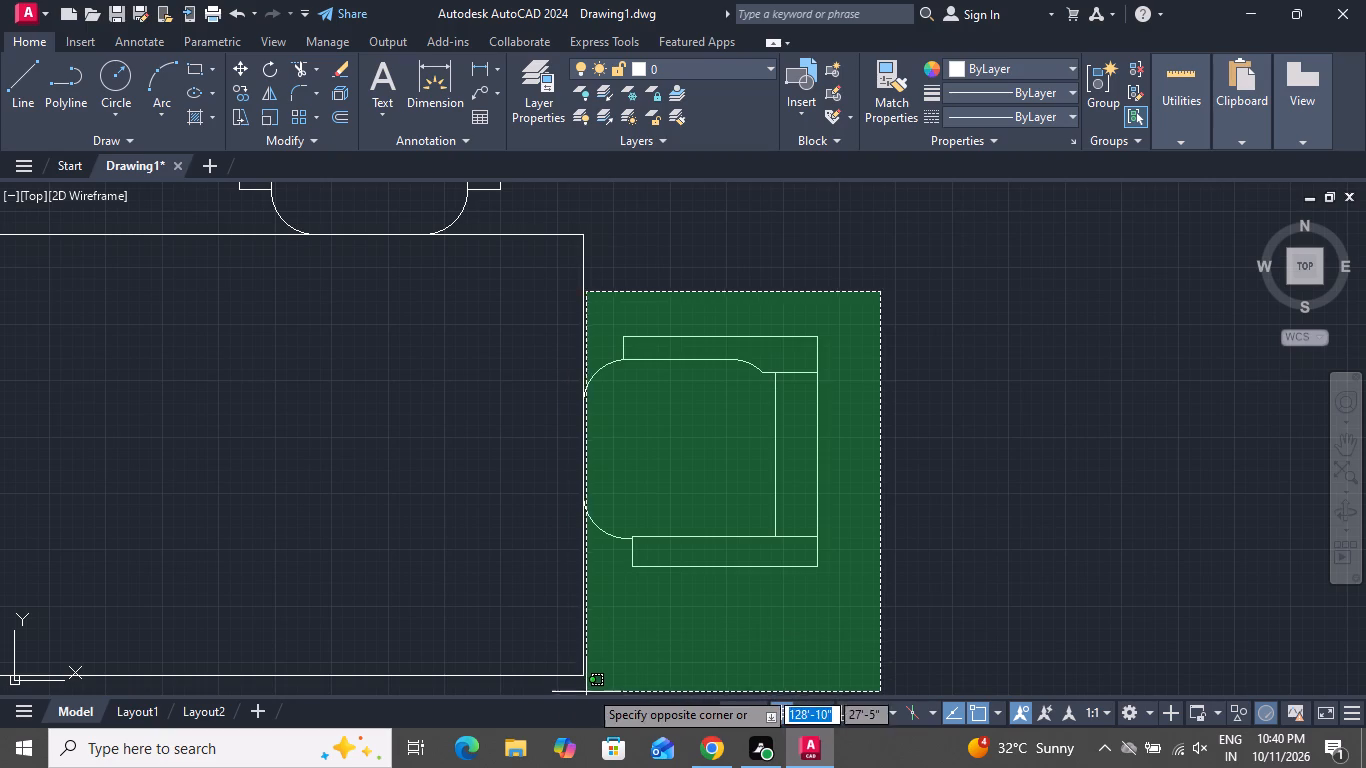
click(626, 676)
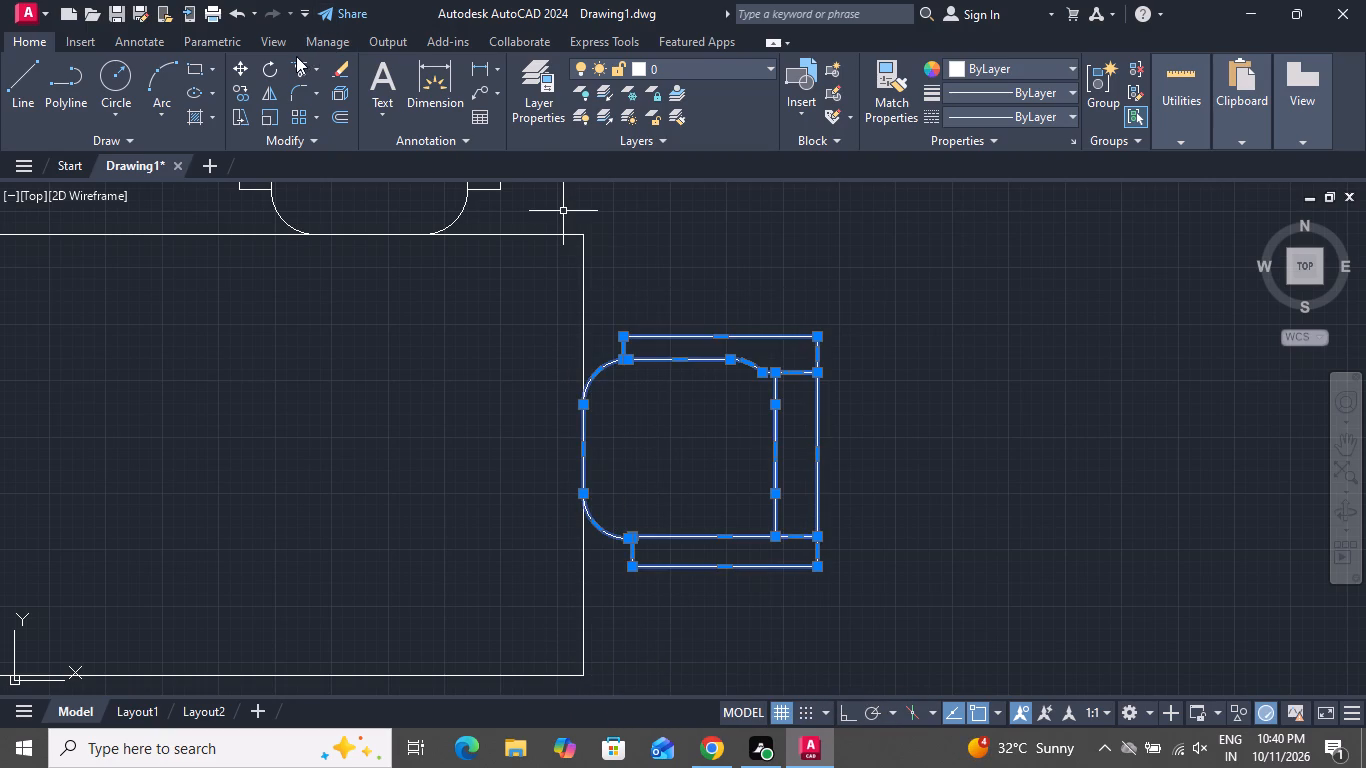
scroll(479, 171, down, 1)
click(234, 84)
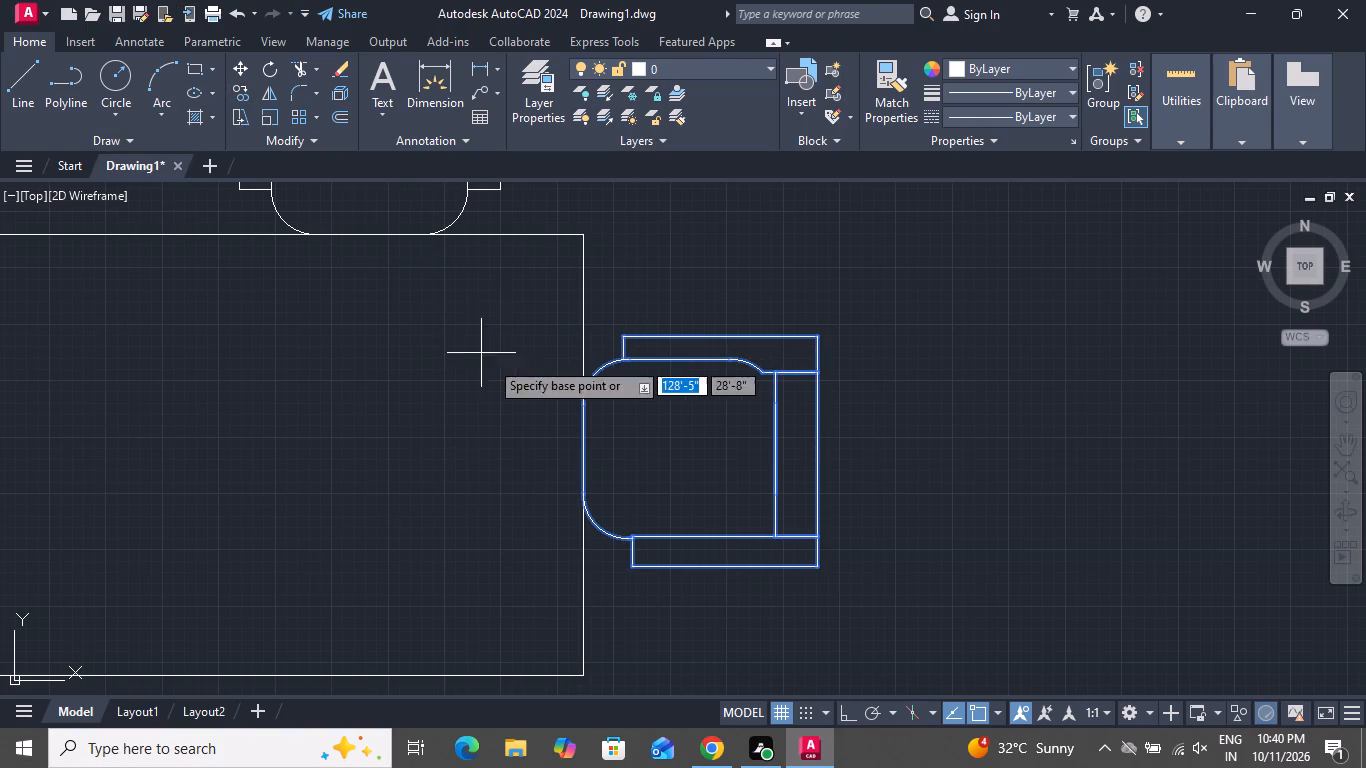
click(577, 445)
scroll(137, 408, down, 3)
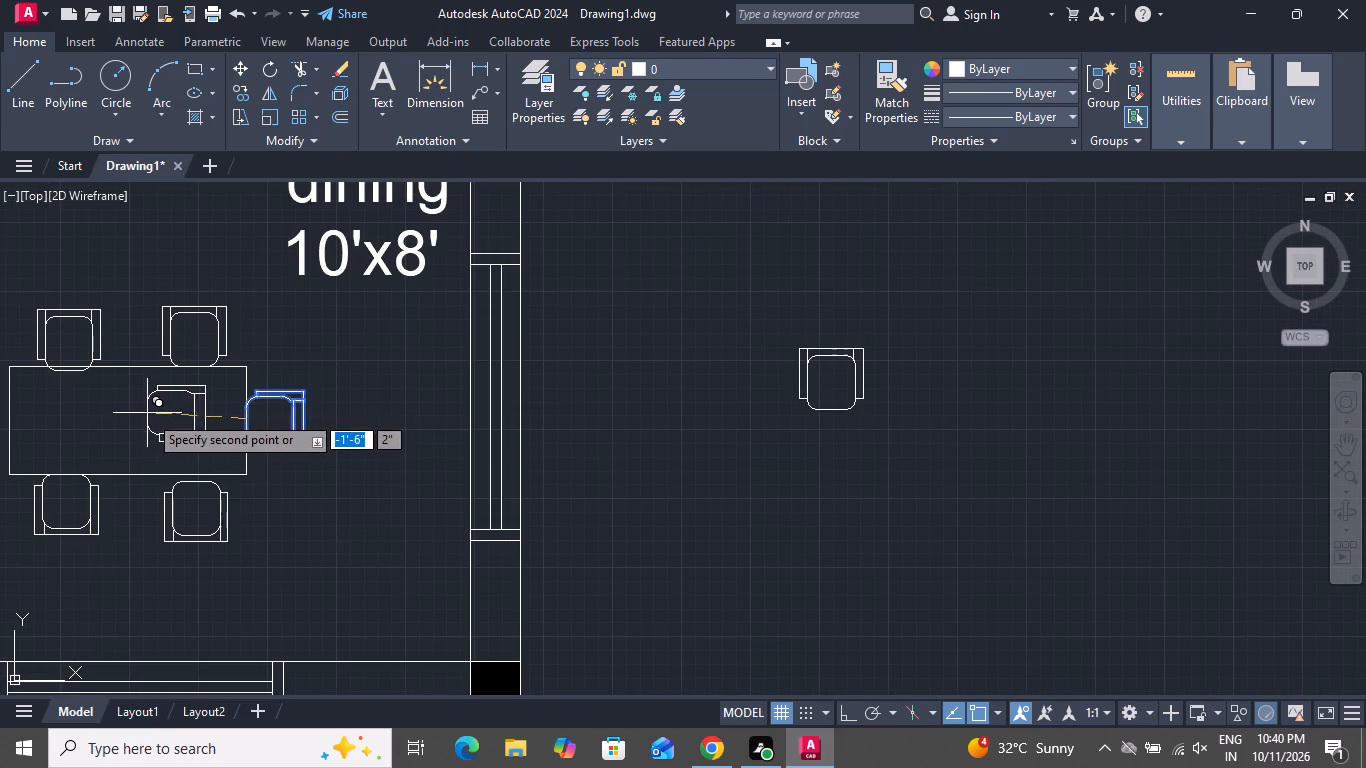
scroll(182, 555, down, 1)
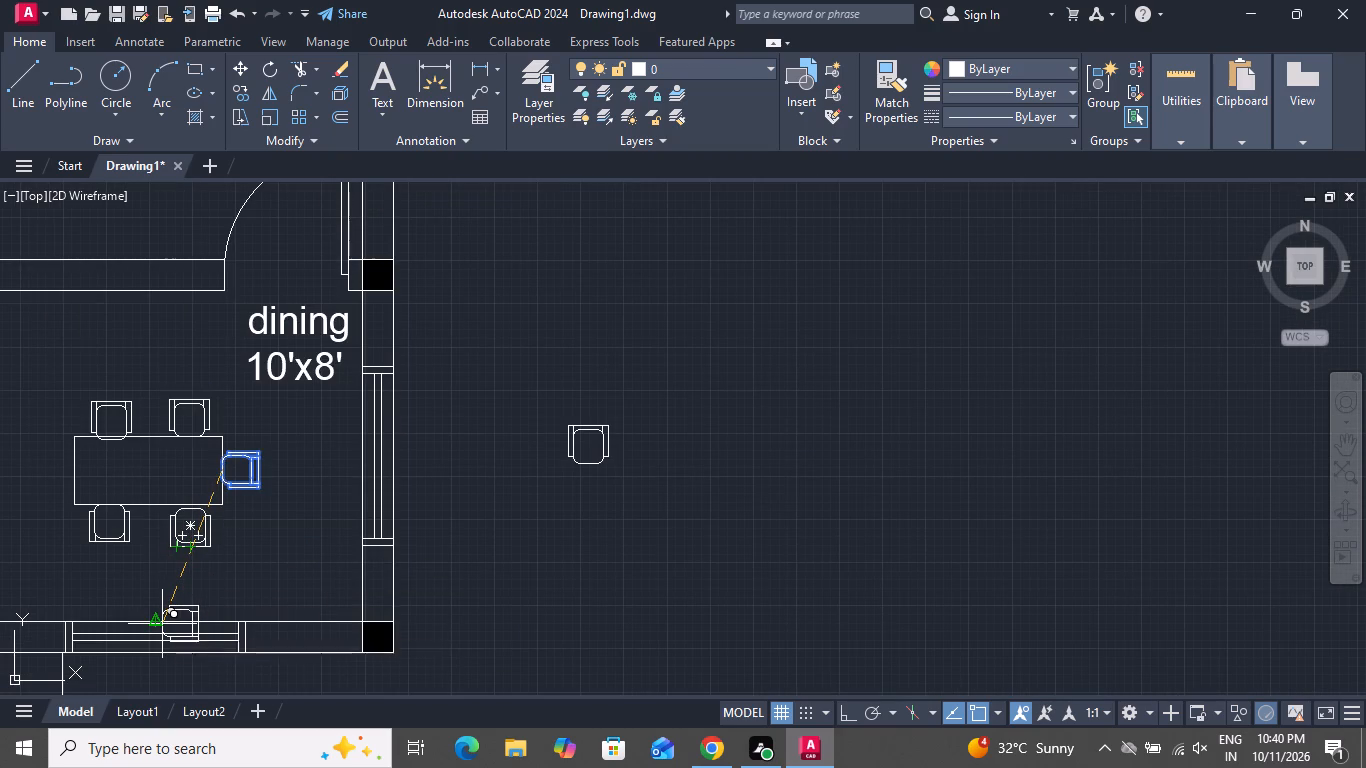
scroll(162, 624, down, 5)
scroll(210, 579, up, 2)
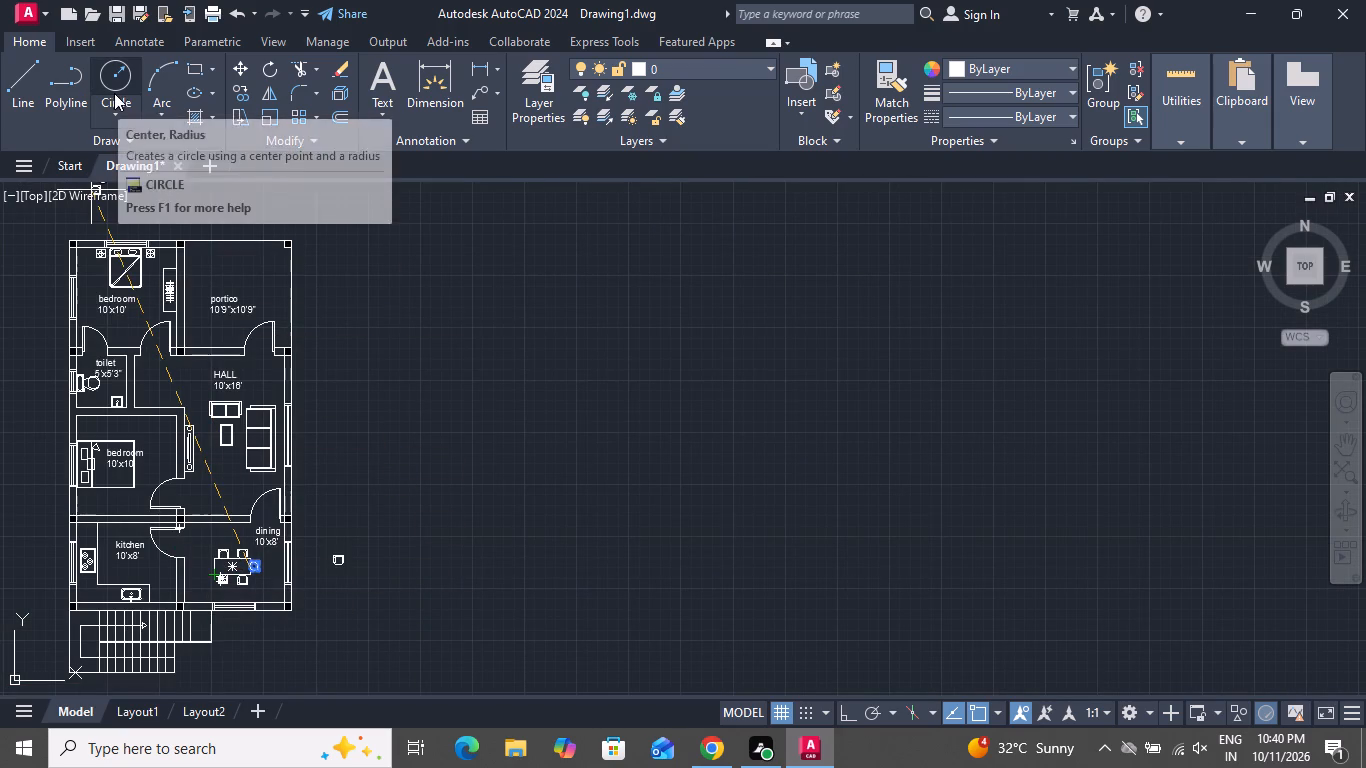
drag(119, 102, 125, 186)
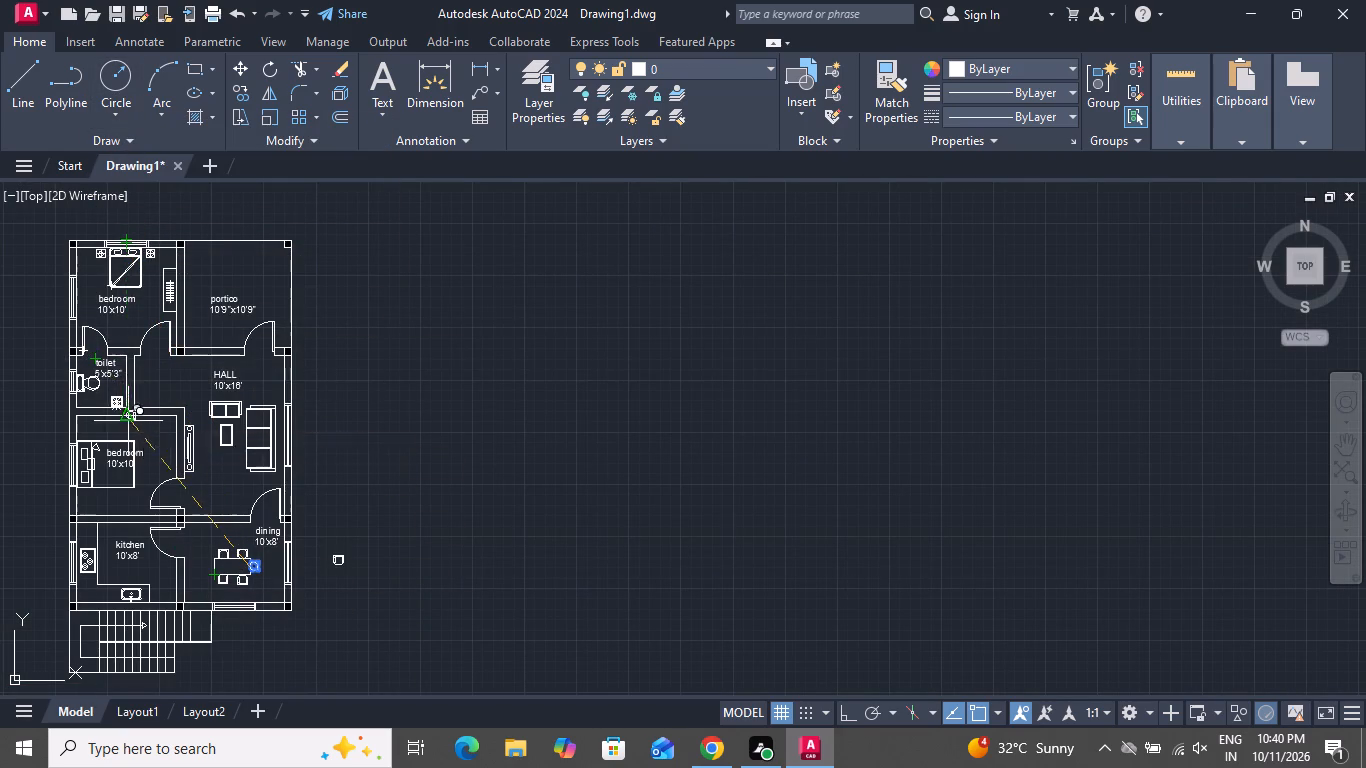
scroll(147, 402, down, 1)
scroll(133, 446, up, 2)
scroll(174, 582, down, 1)
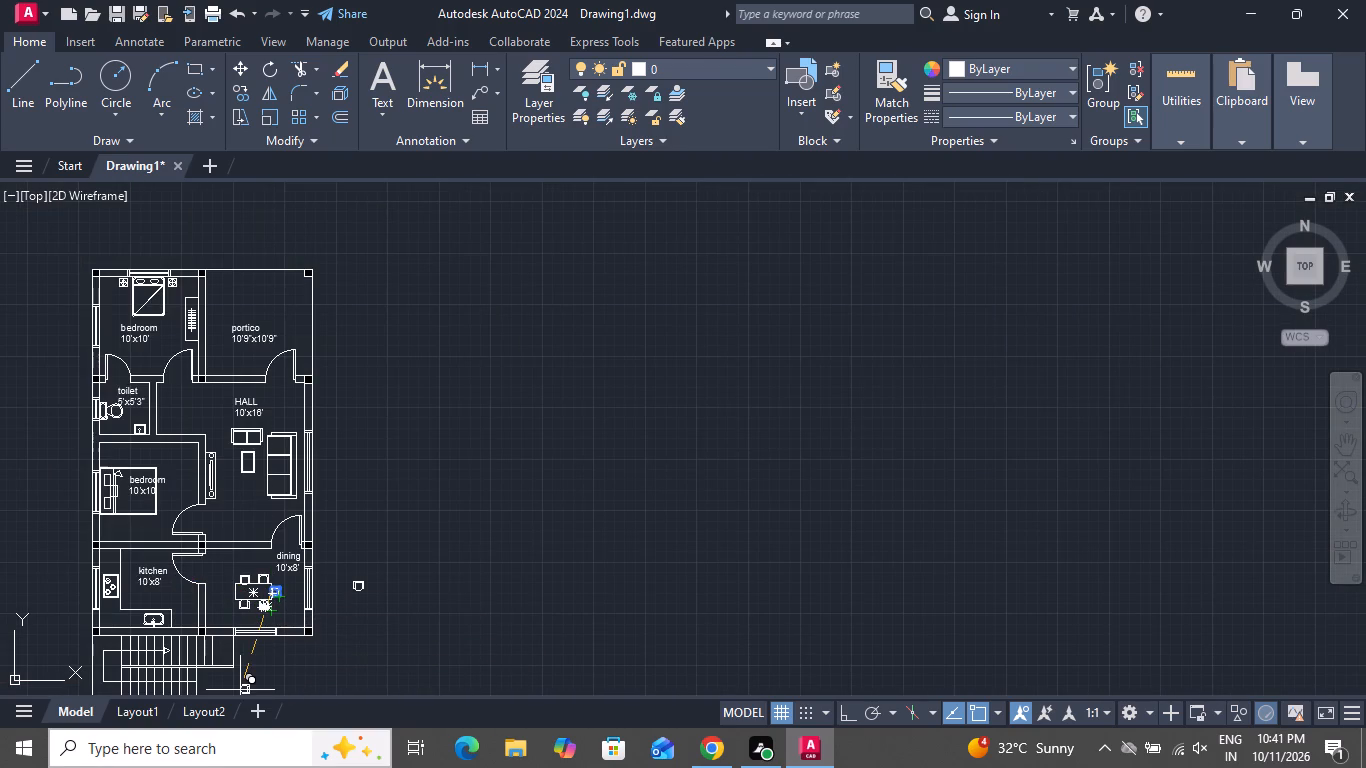
scroll(276, 697, down, 1)
scroll(236, 595, up, 4)
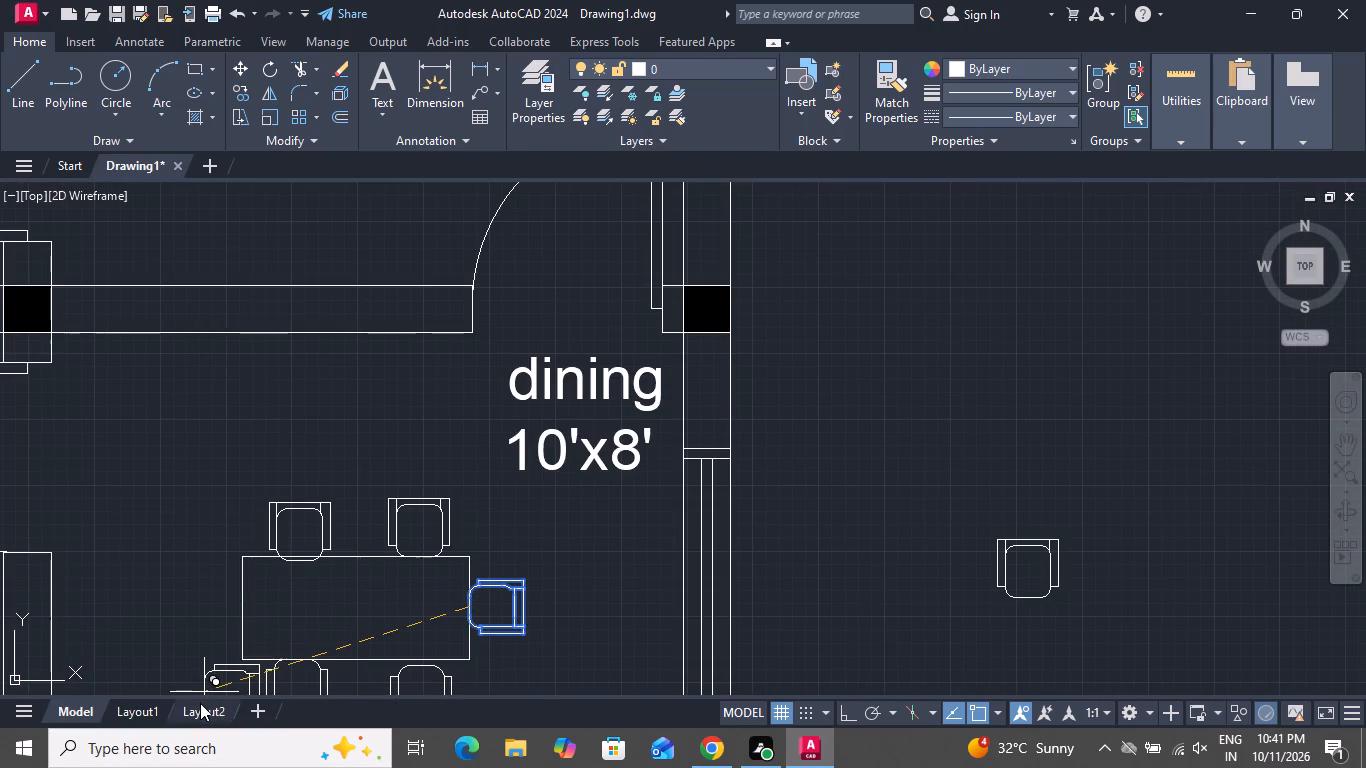
scroll(18, 741, down, 1)
scroll(51, 609, down, 1)
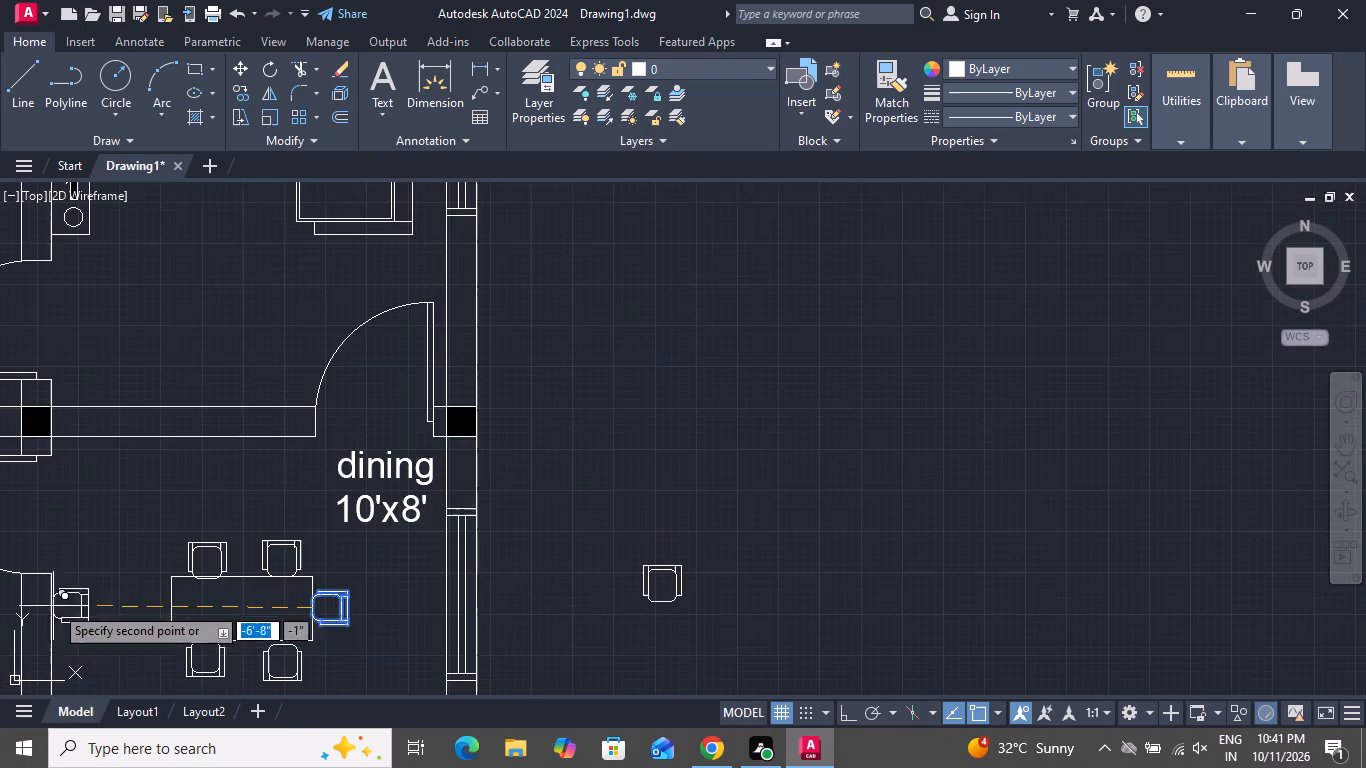
scroll(146, 605, up, 3)
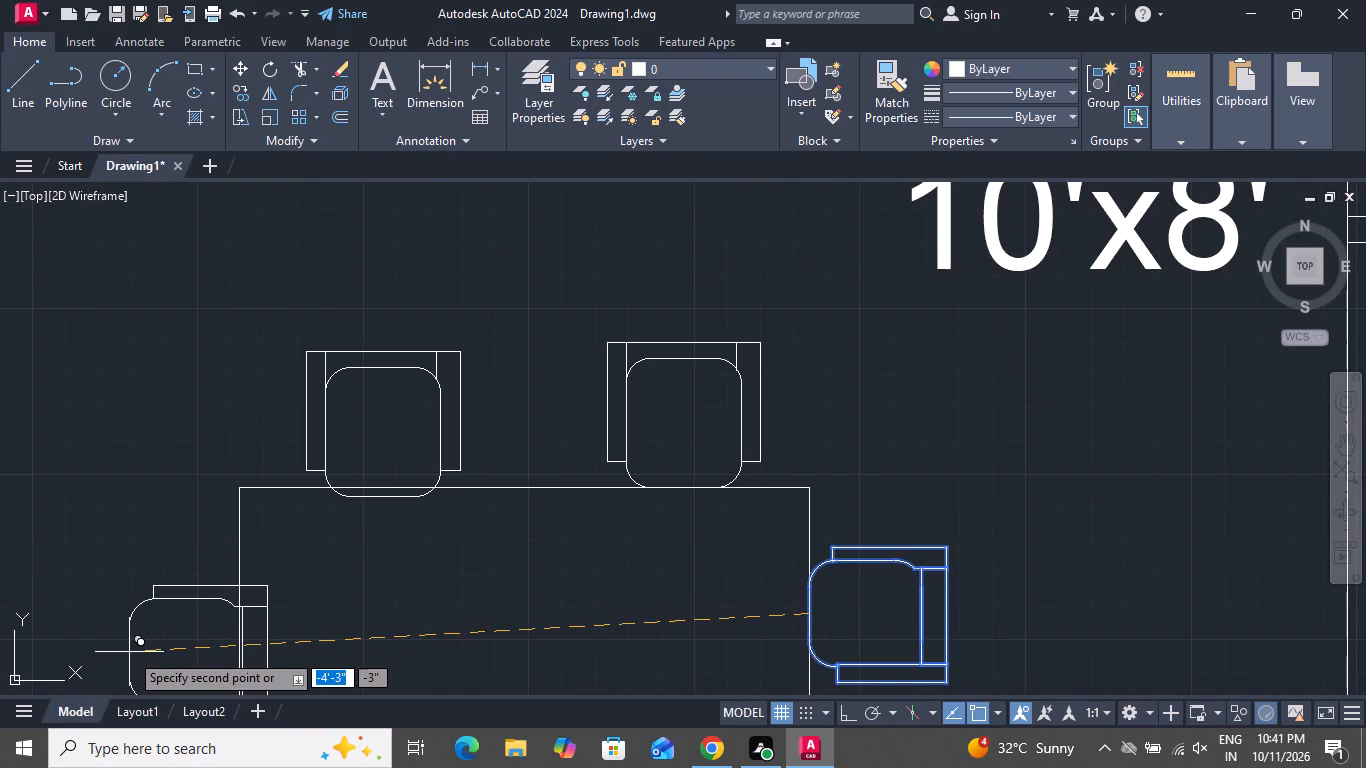
click(129, 652)
right_click(142, 634)
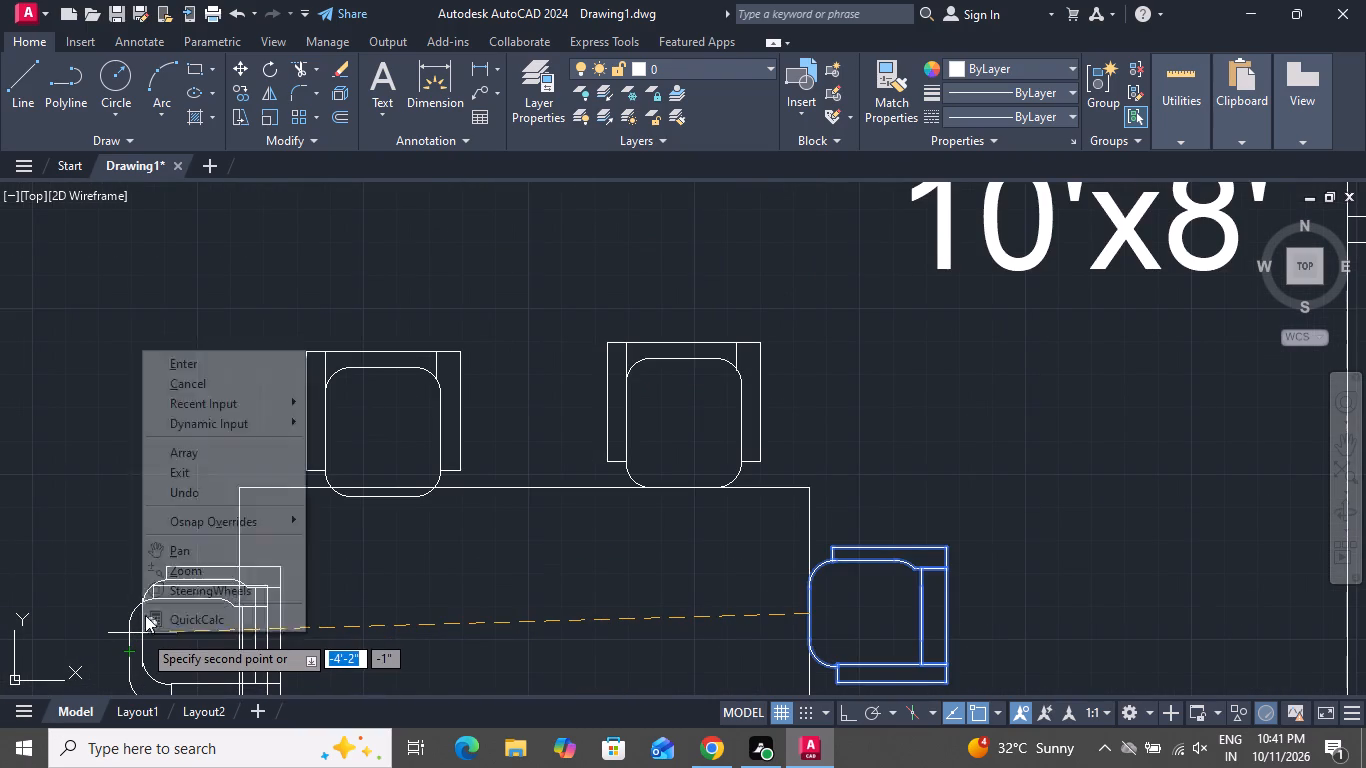
click(172, 390)
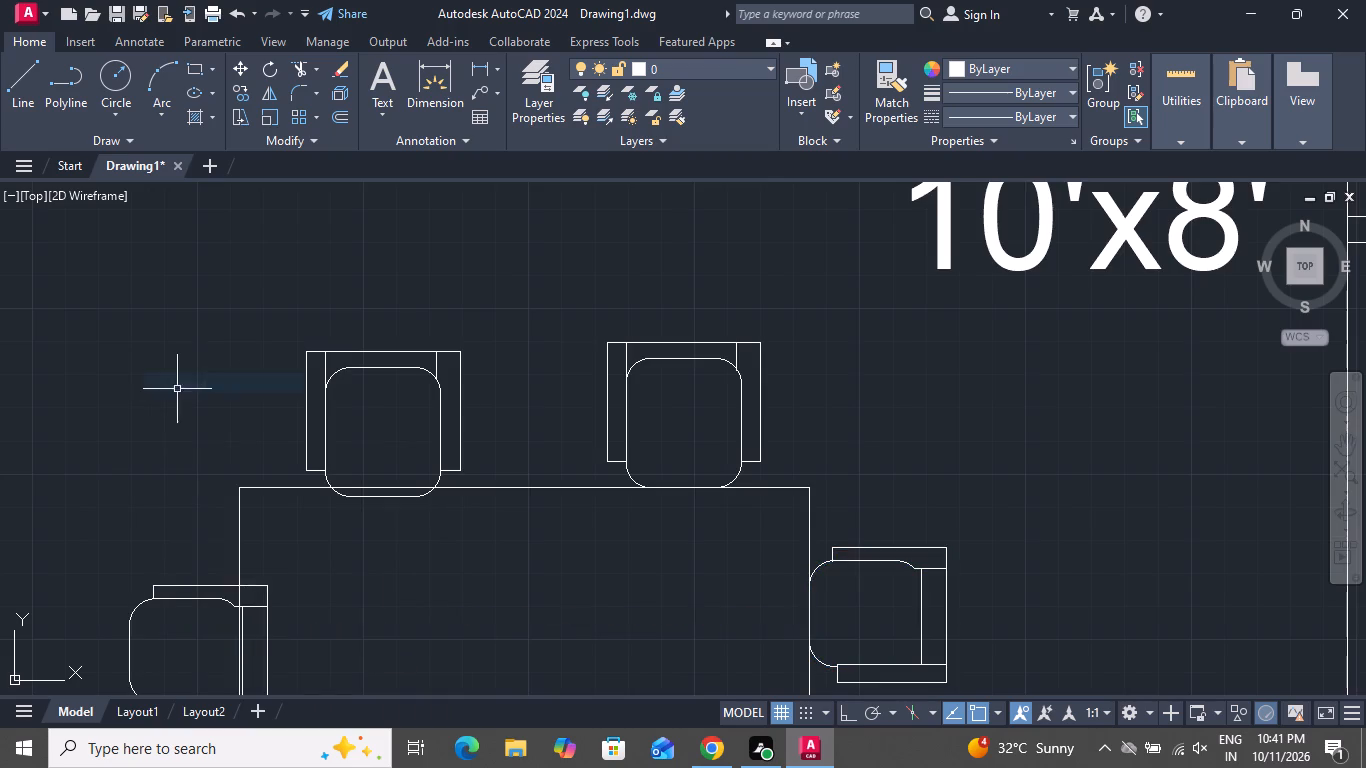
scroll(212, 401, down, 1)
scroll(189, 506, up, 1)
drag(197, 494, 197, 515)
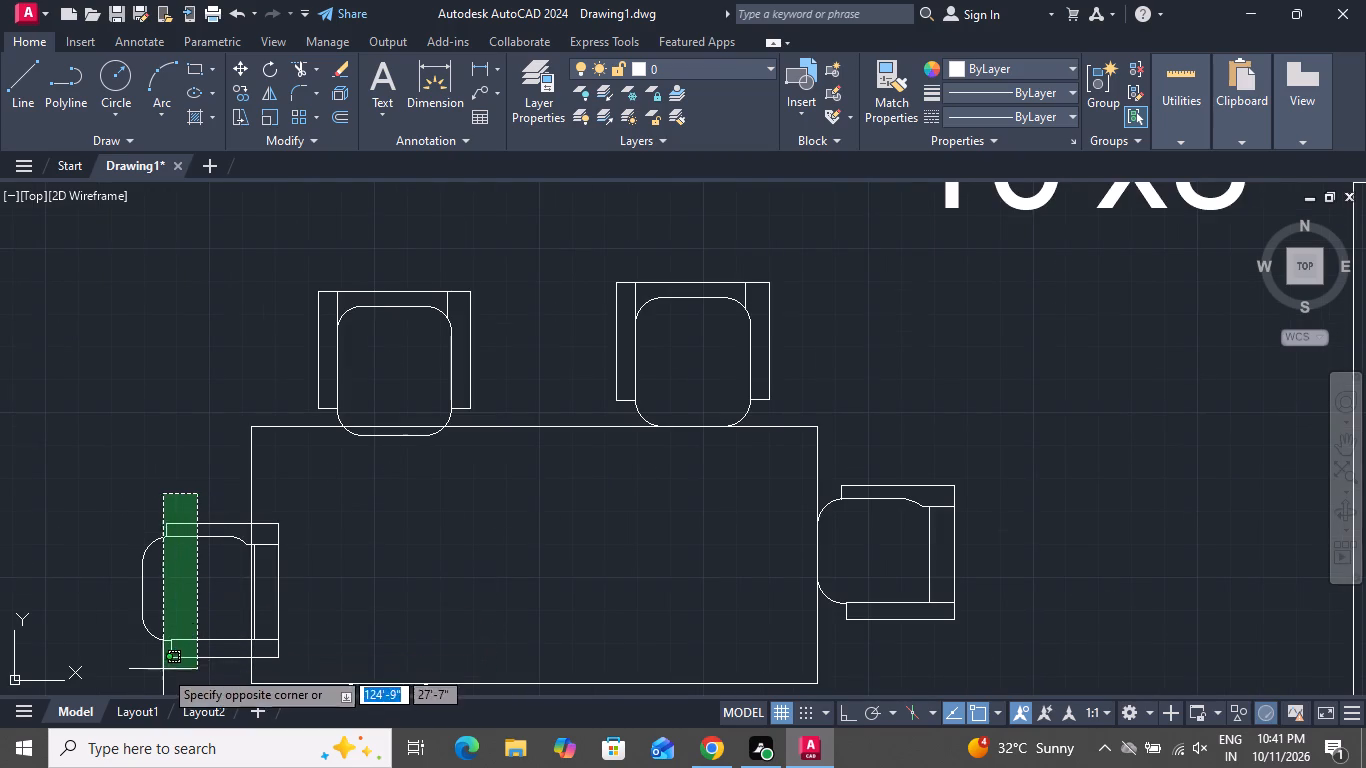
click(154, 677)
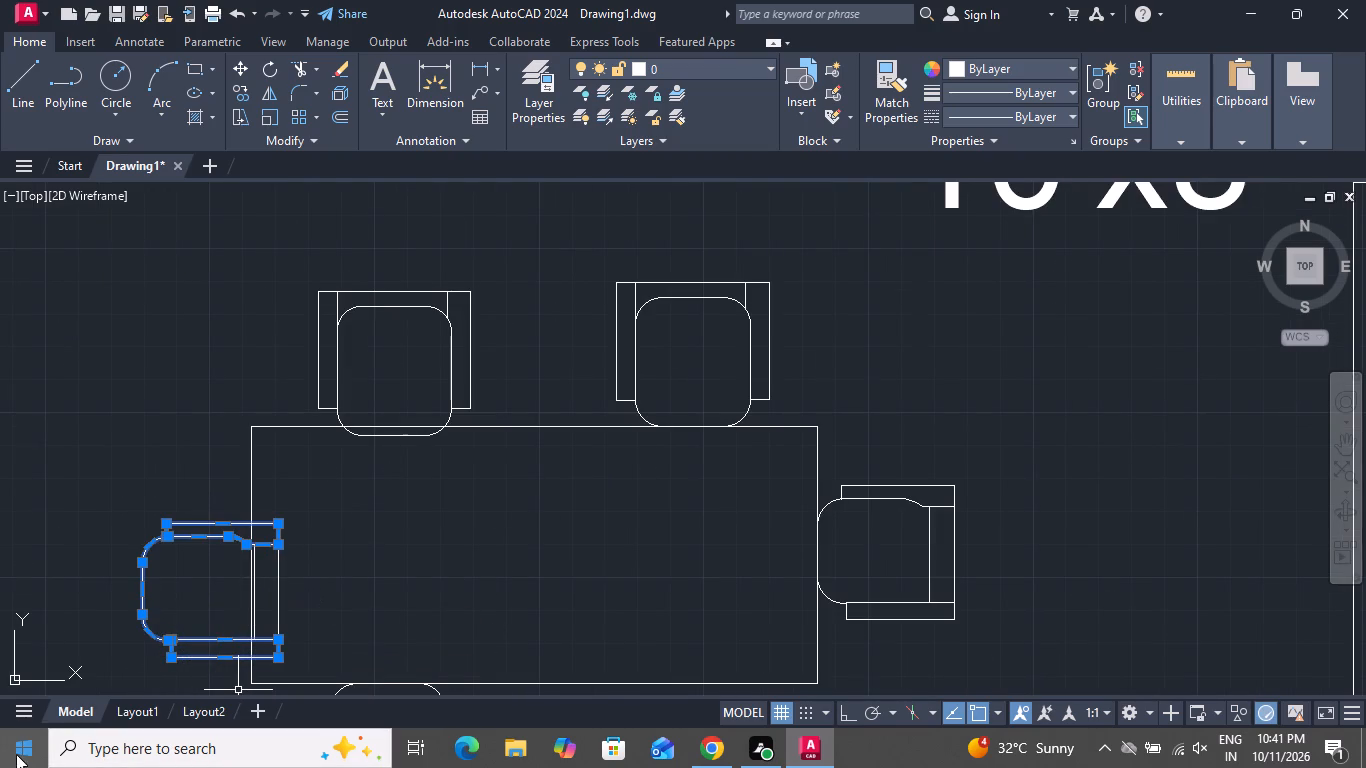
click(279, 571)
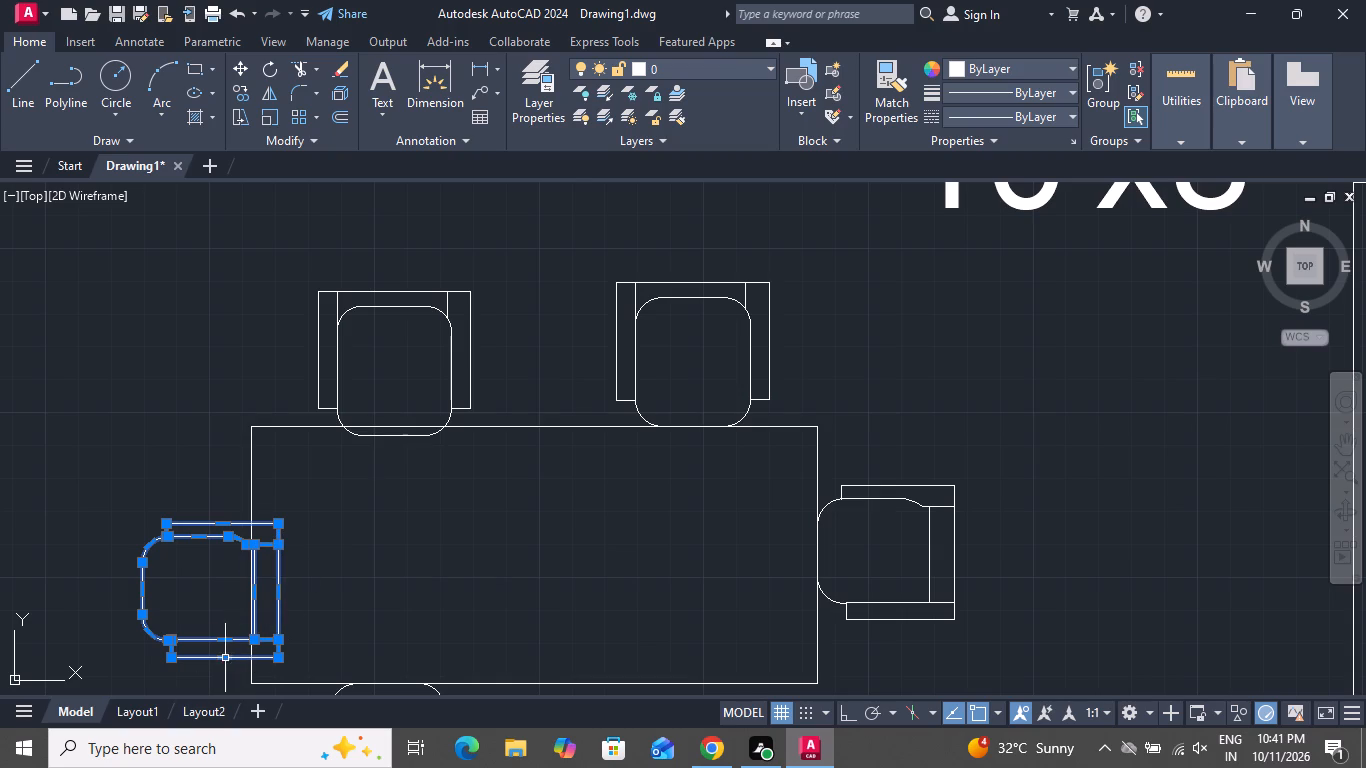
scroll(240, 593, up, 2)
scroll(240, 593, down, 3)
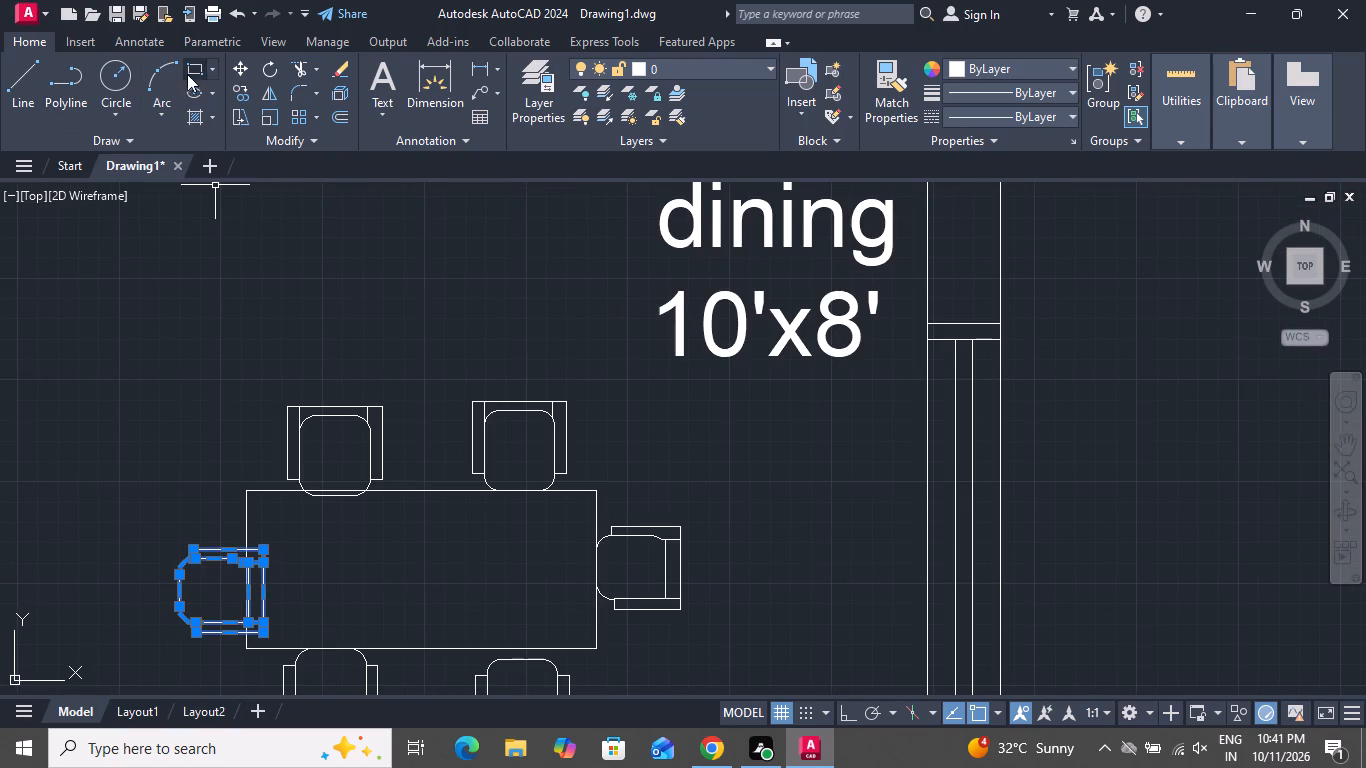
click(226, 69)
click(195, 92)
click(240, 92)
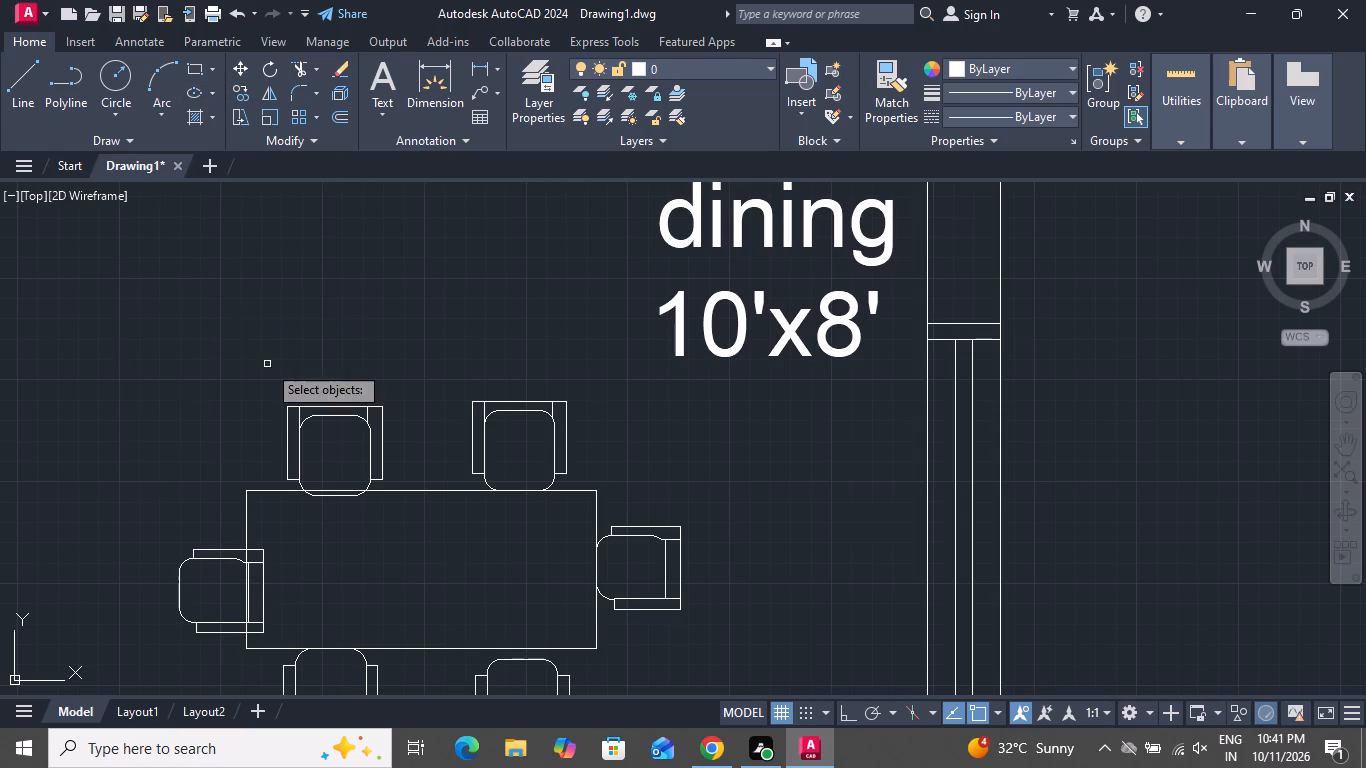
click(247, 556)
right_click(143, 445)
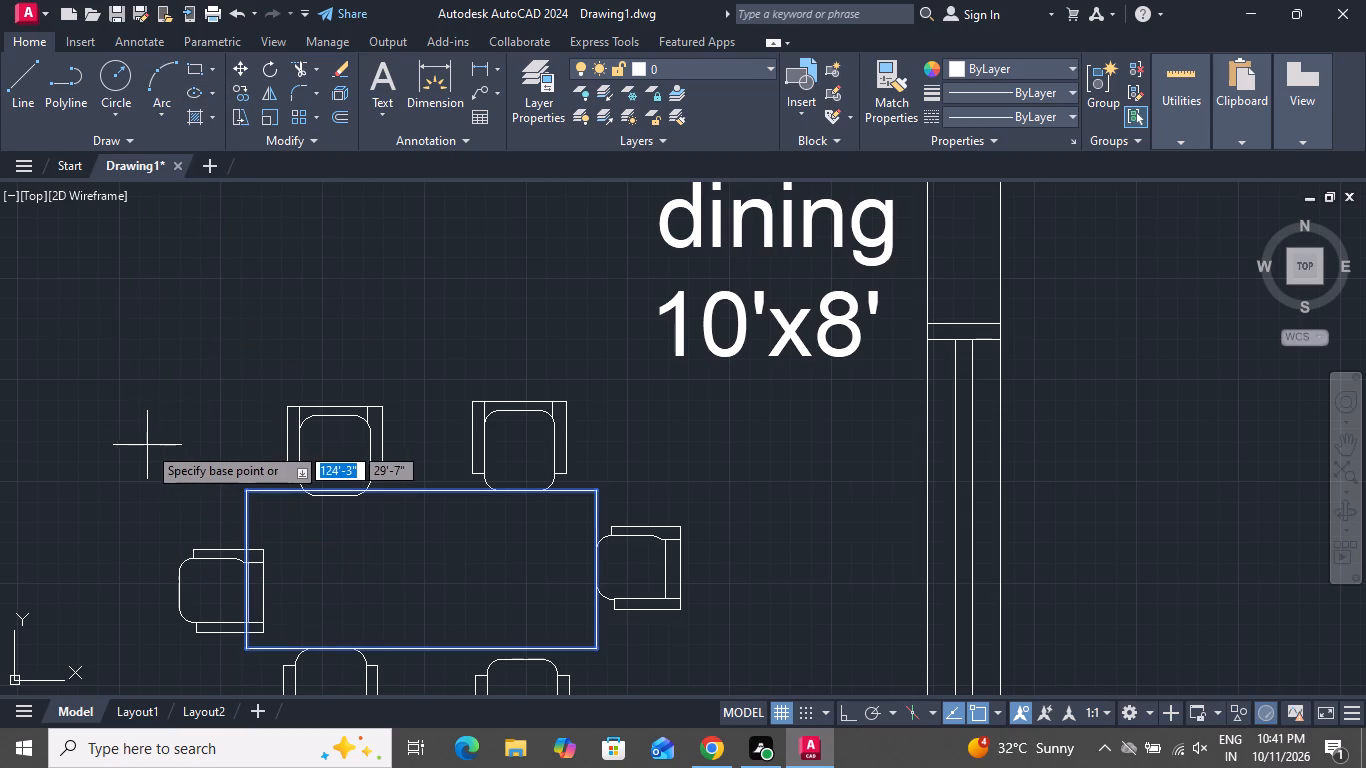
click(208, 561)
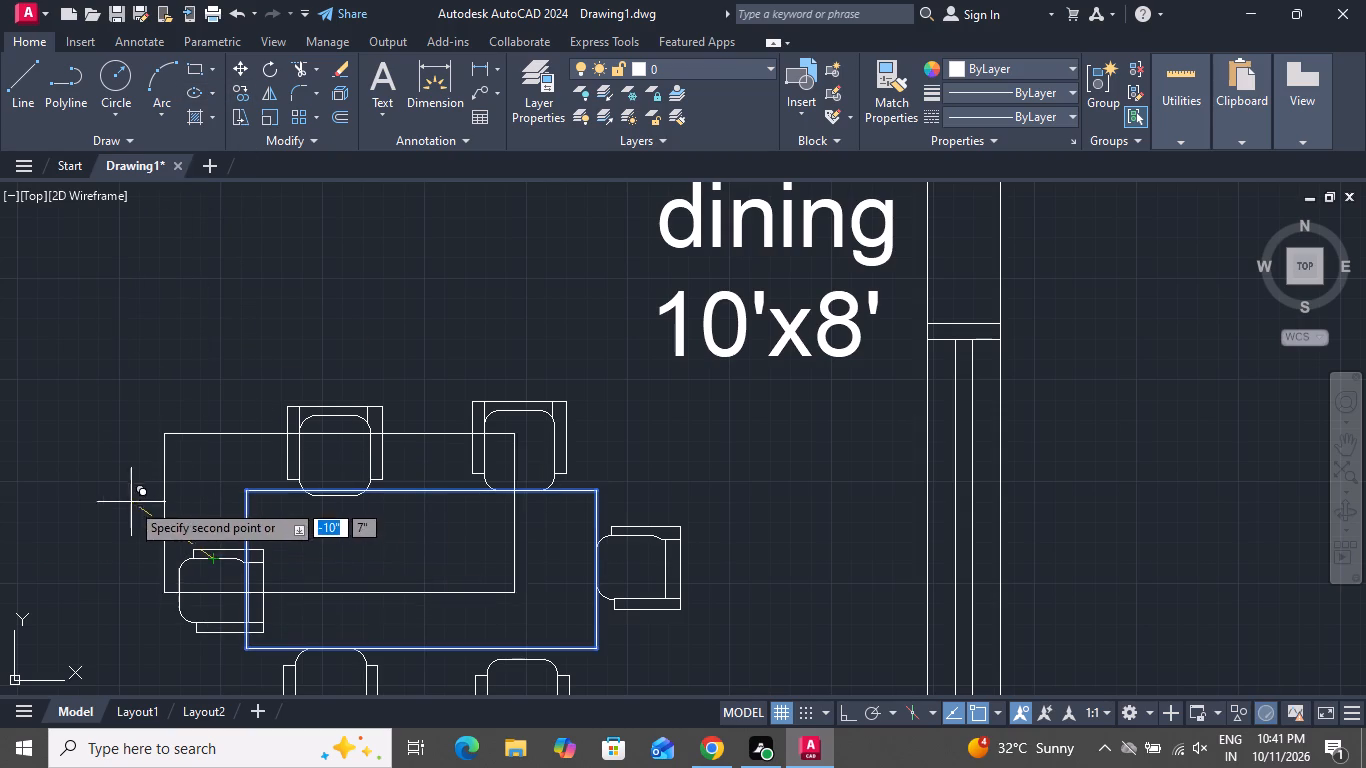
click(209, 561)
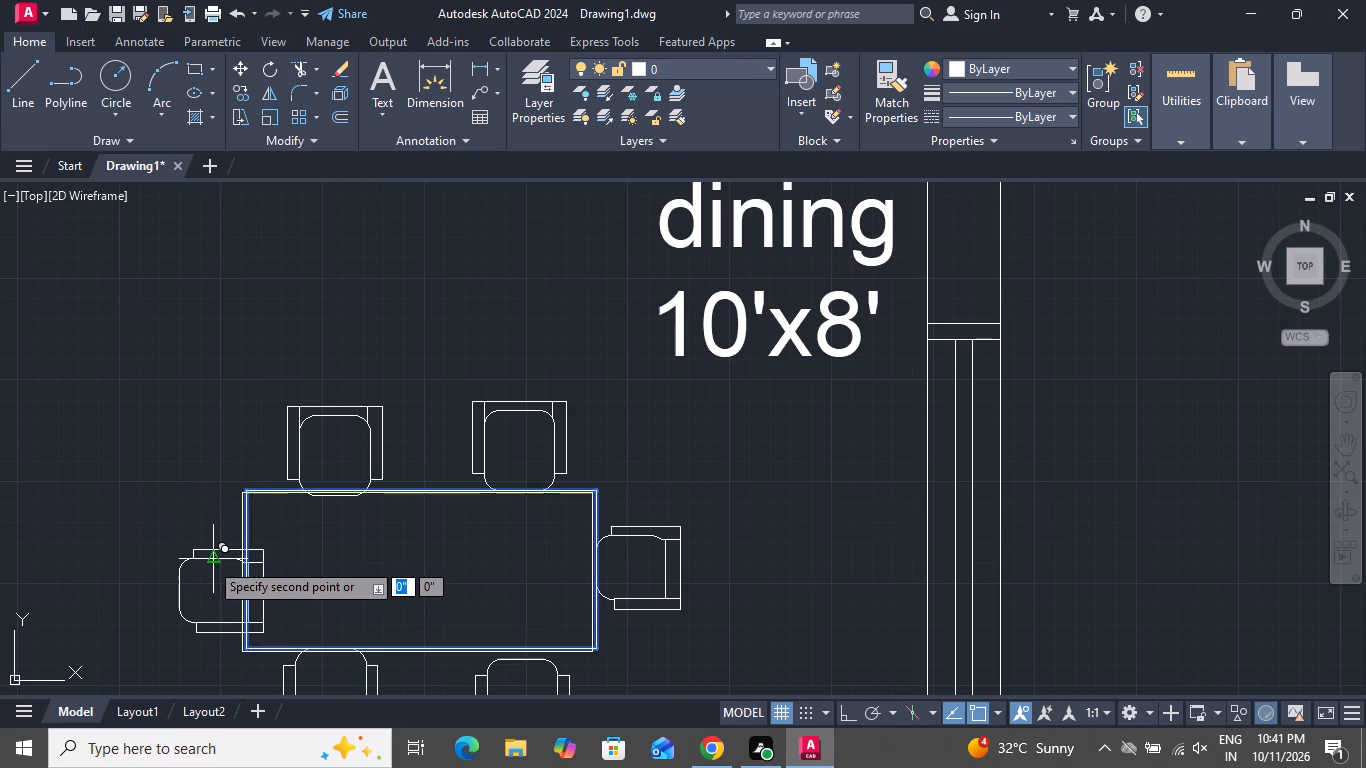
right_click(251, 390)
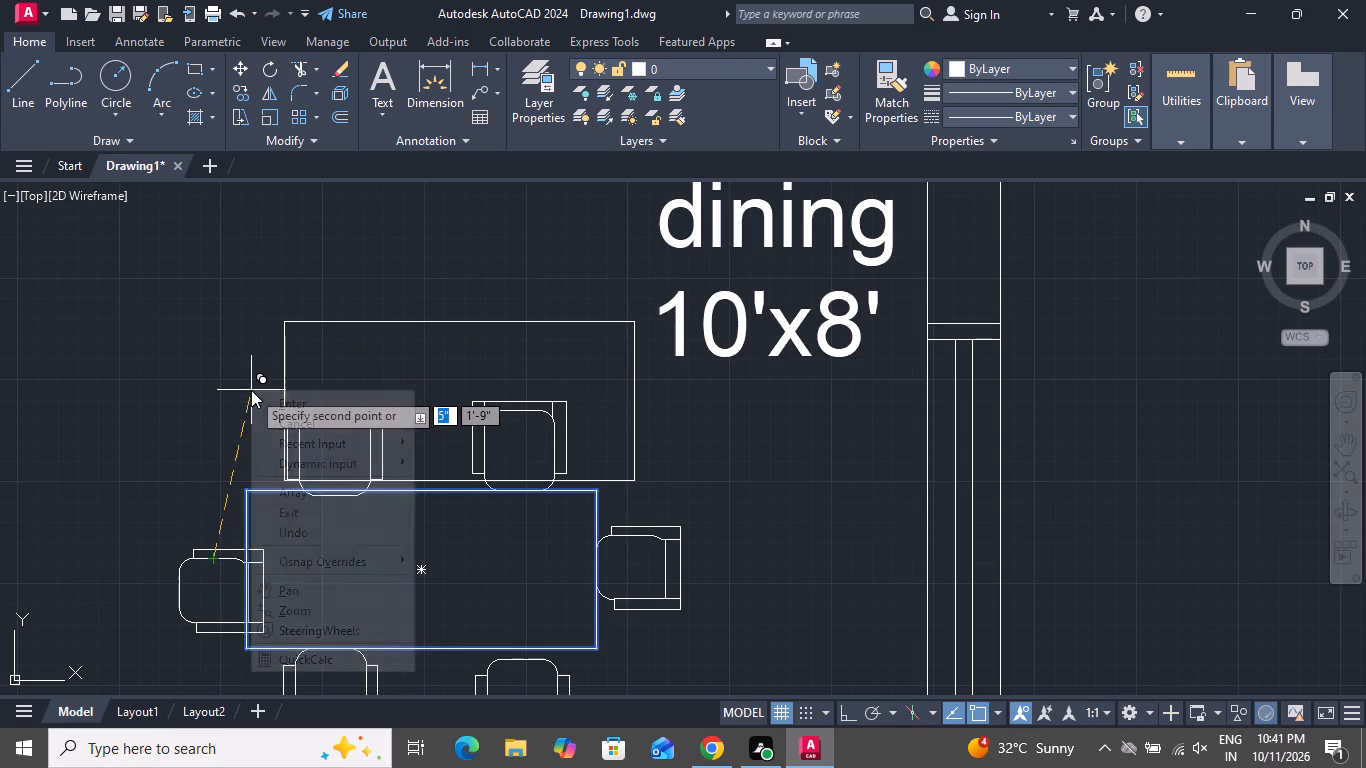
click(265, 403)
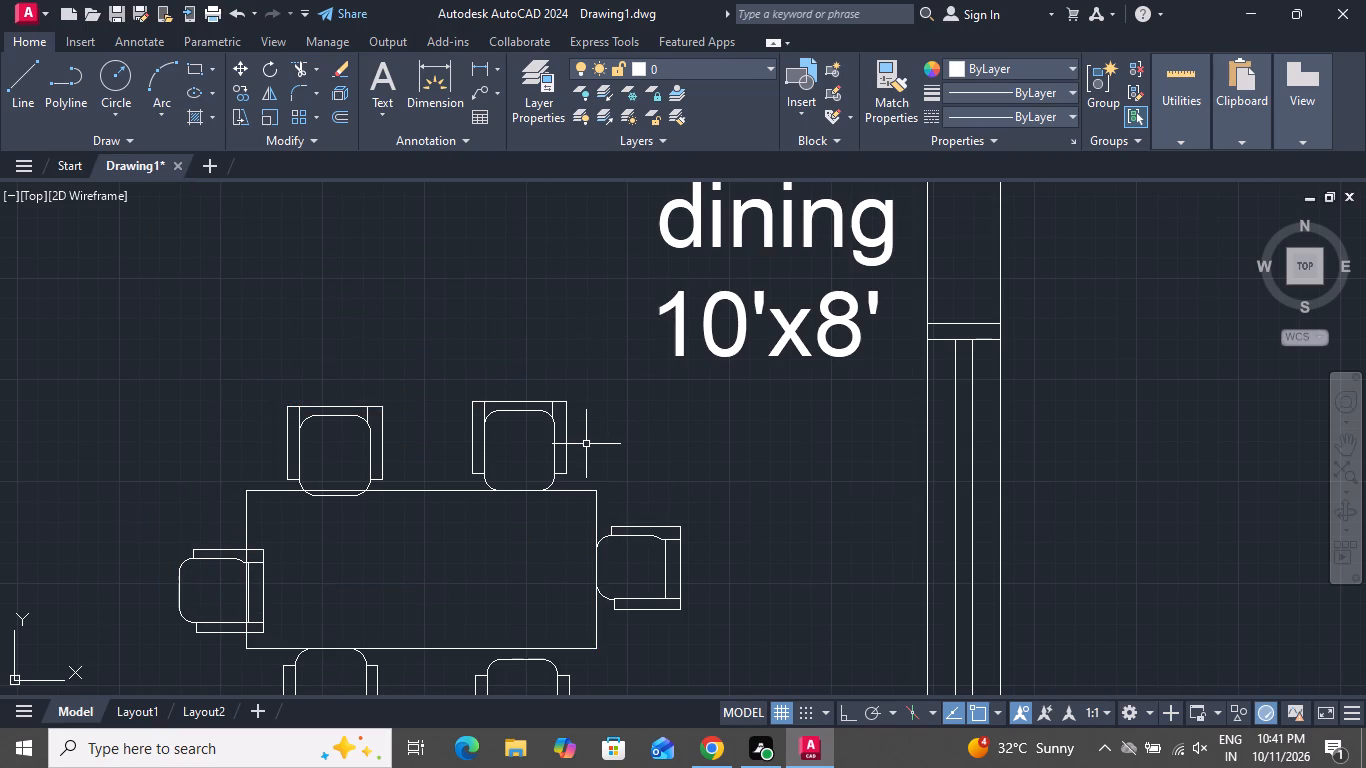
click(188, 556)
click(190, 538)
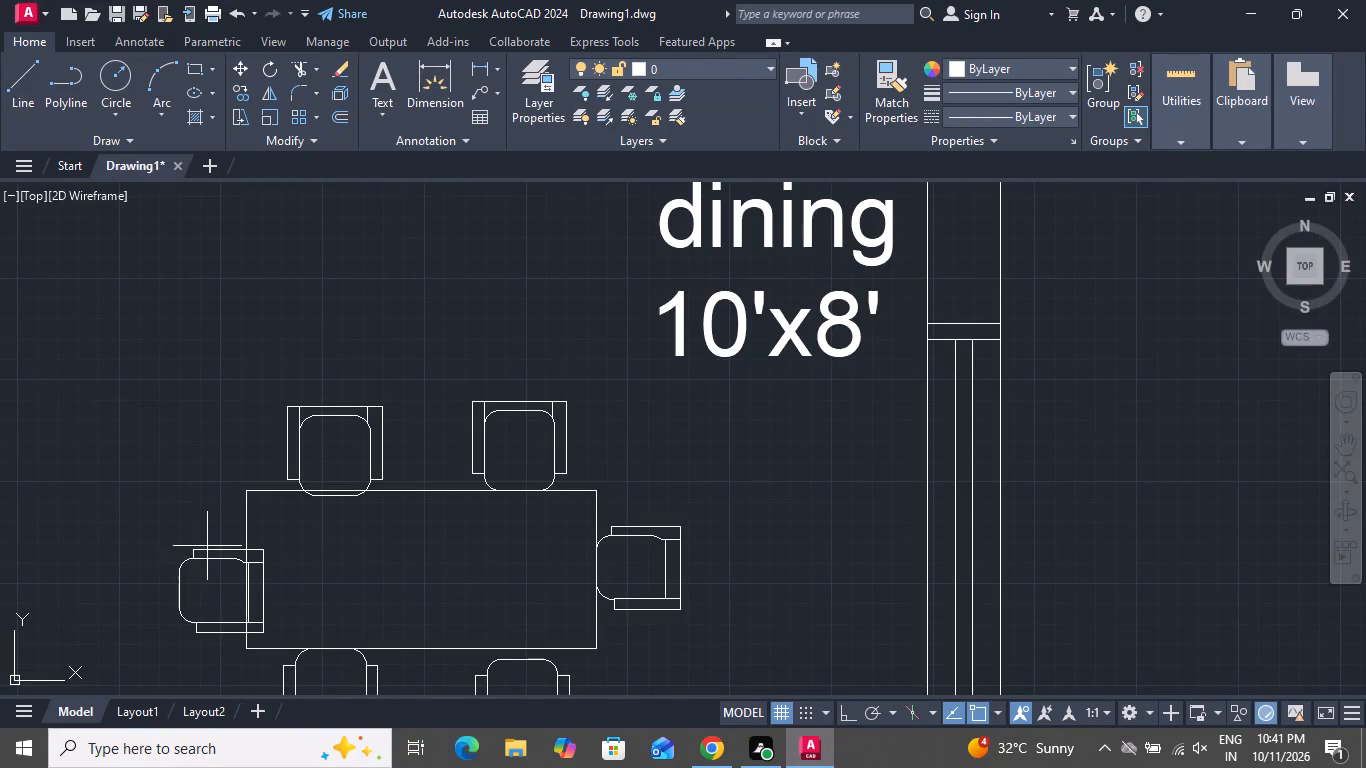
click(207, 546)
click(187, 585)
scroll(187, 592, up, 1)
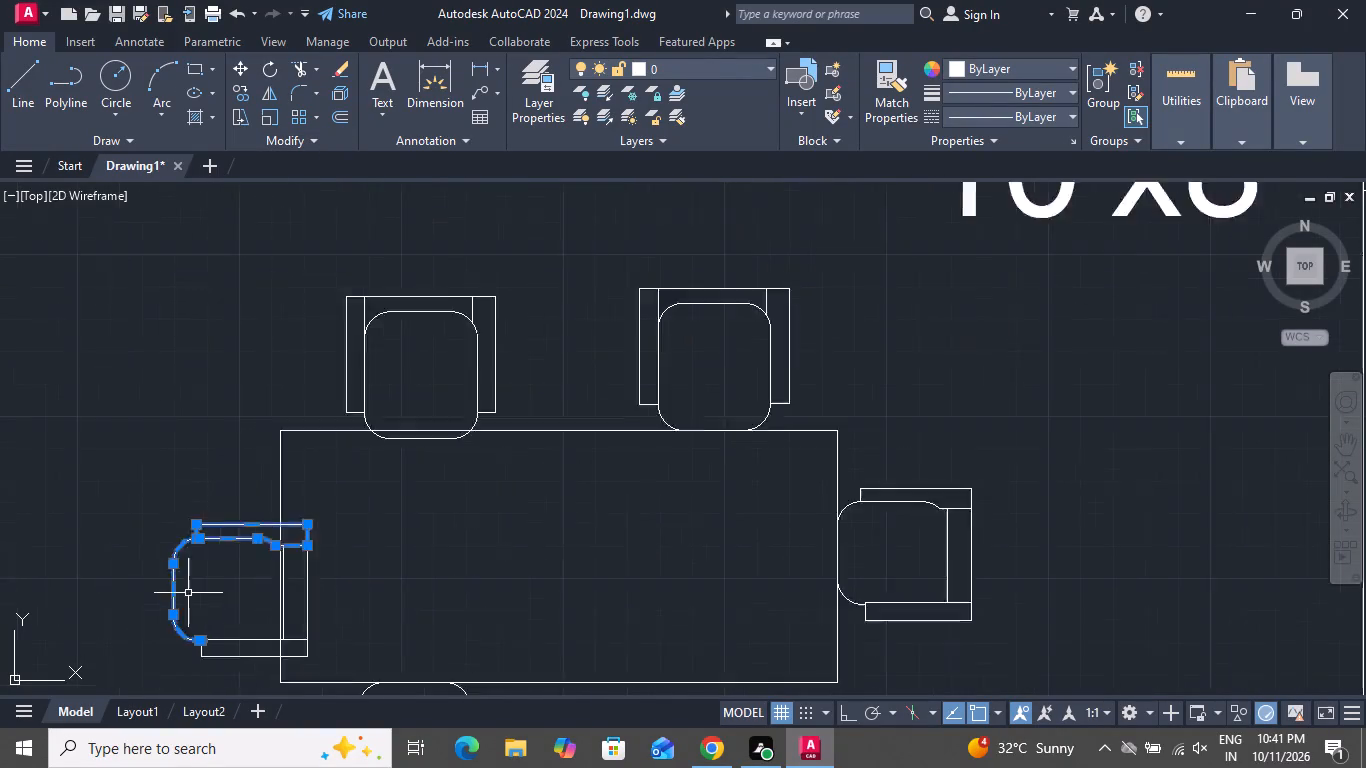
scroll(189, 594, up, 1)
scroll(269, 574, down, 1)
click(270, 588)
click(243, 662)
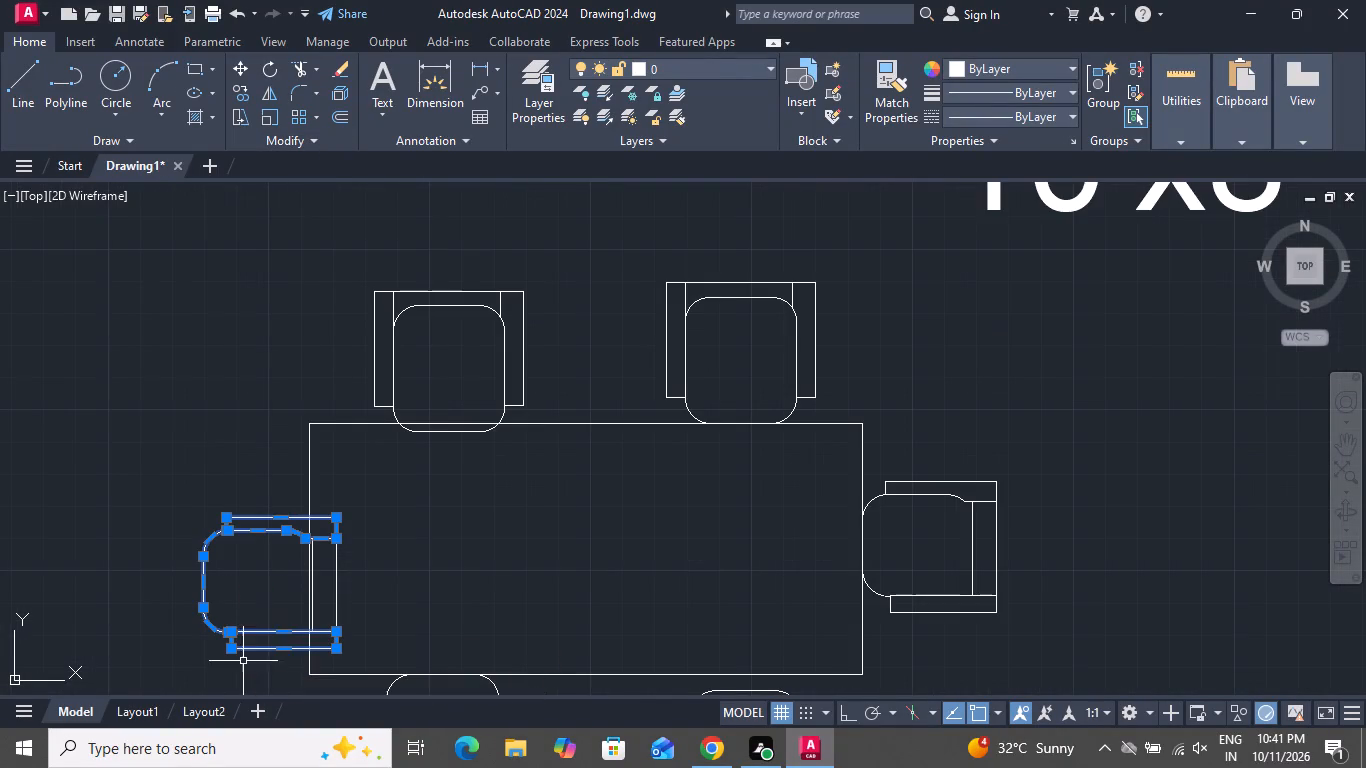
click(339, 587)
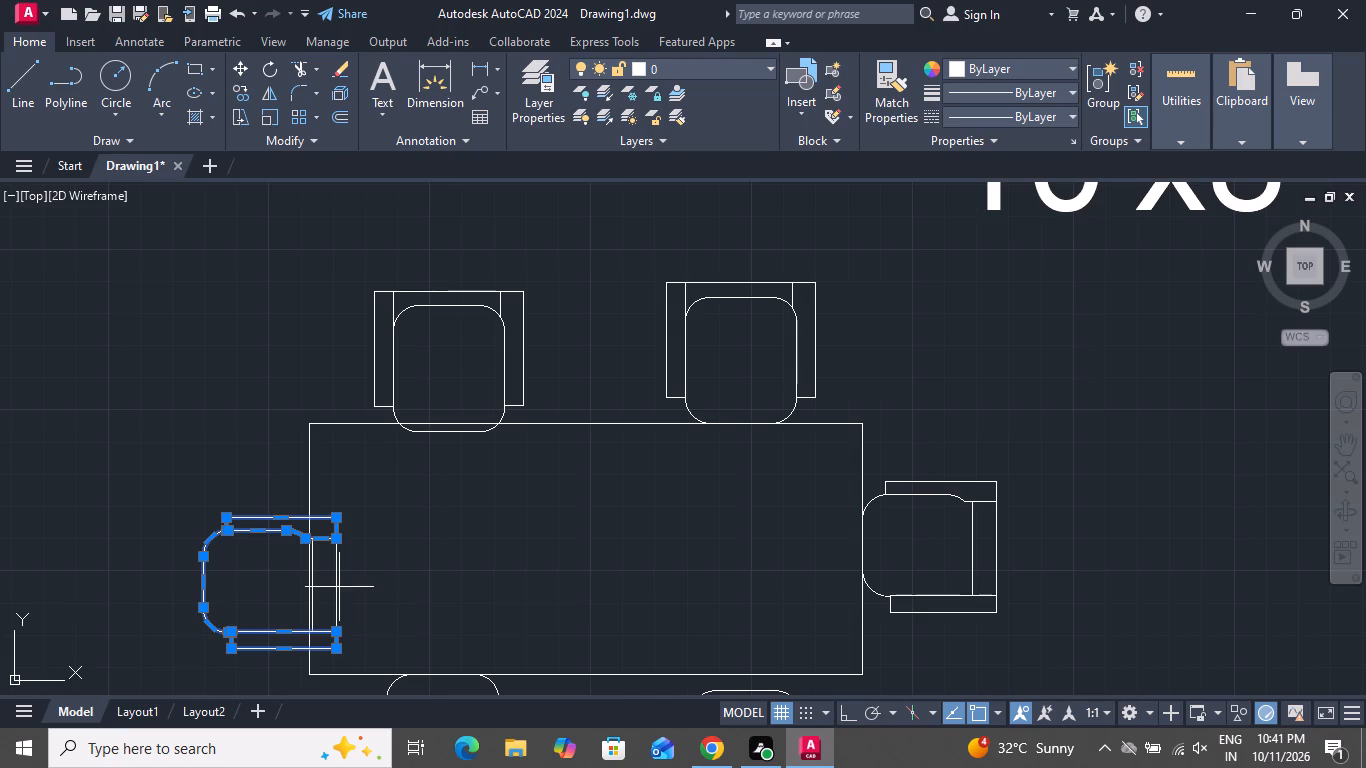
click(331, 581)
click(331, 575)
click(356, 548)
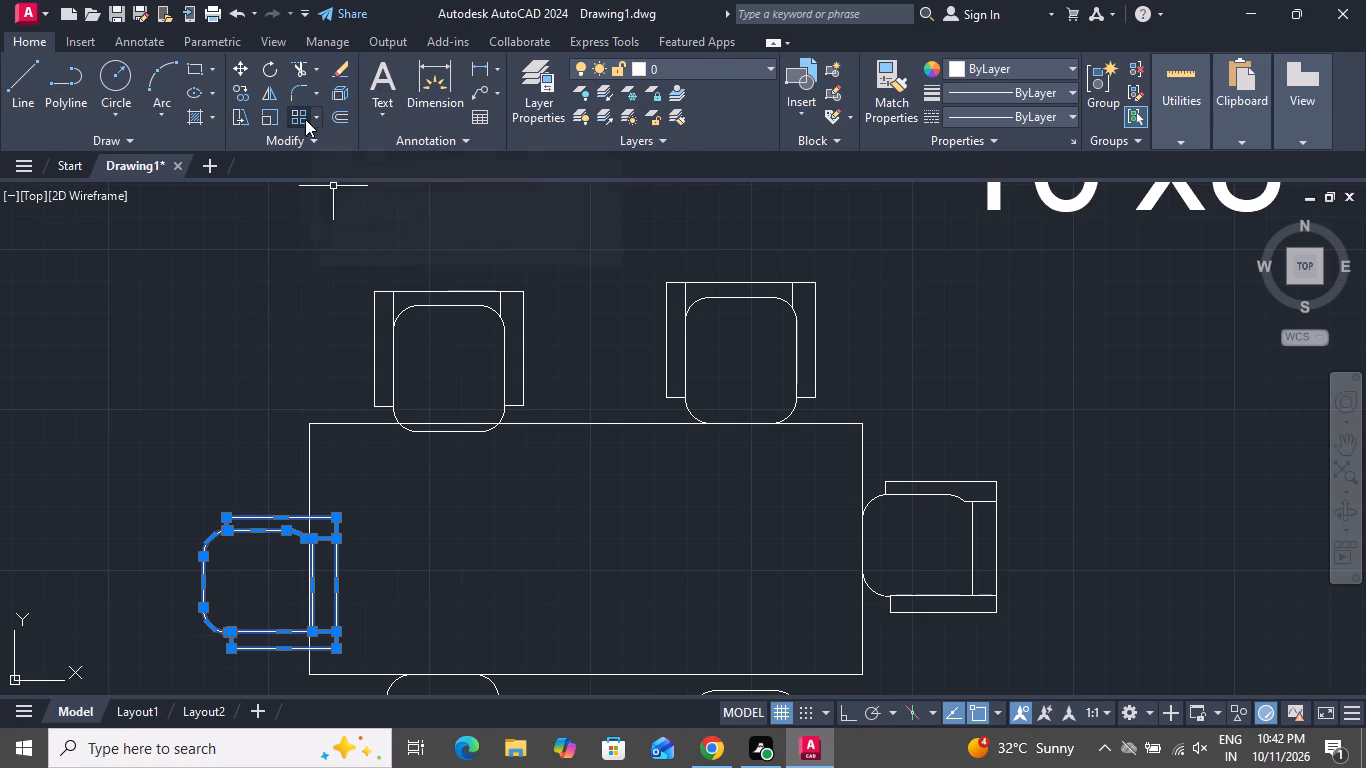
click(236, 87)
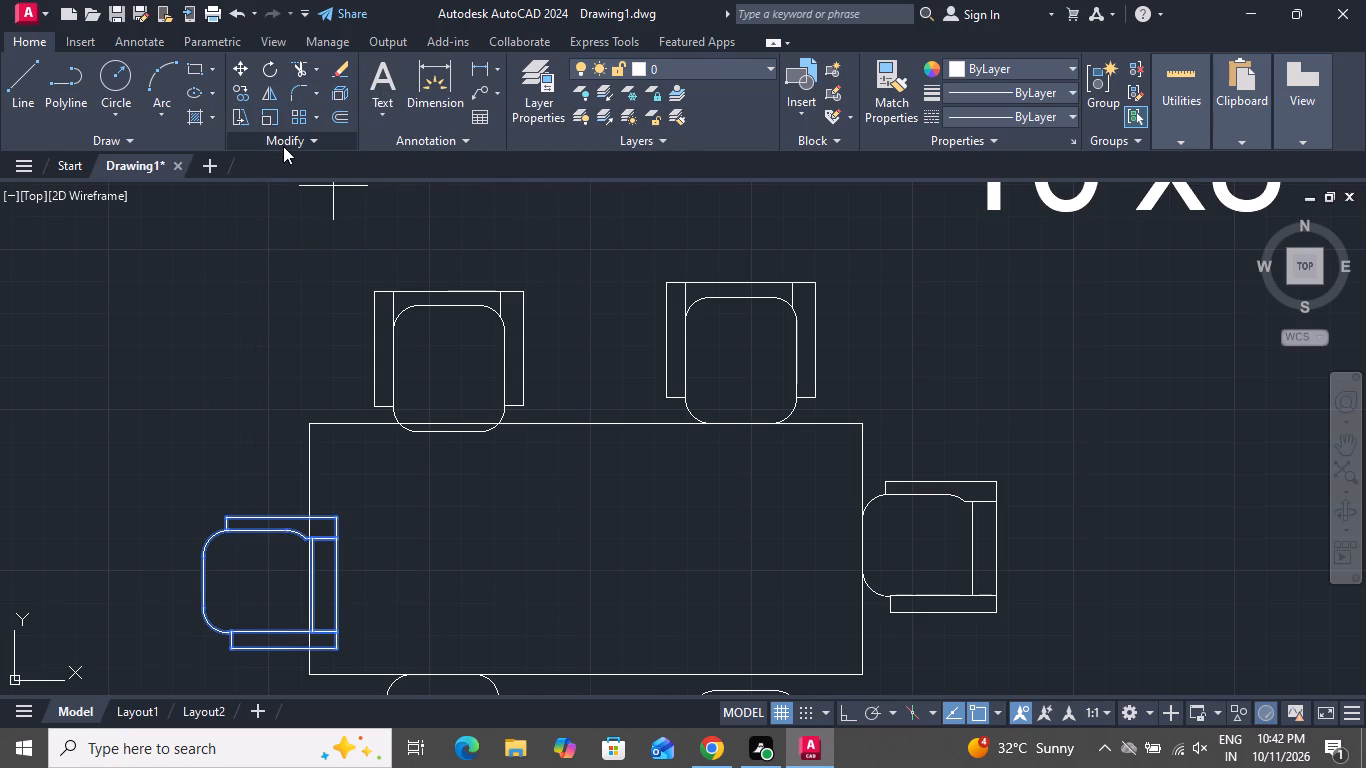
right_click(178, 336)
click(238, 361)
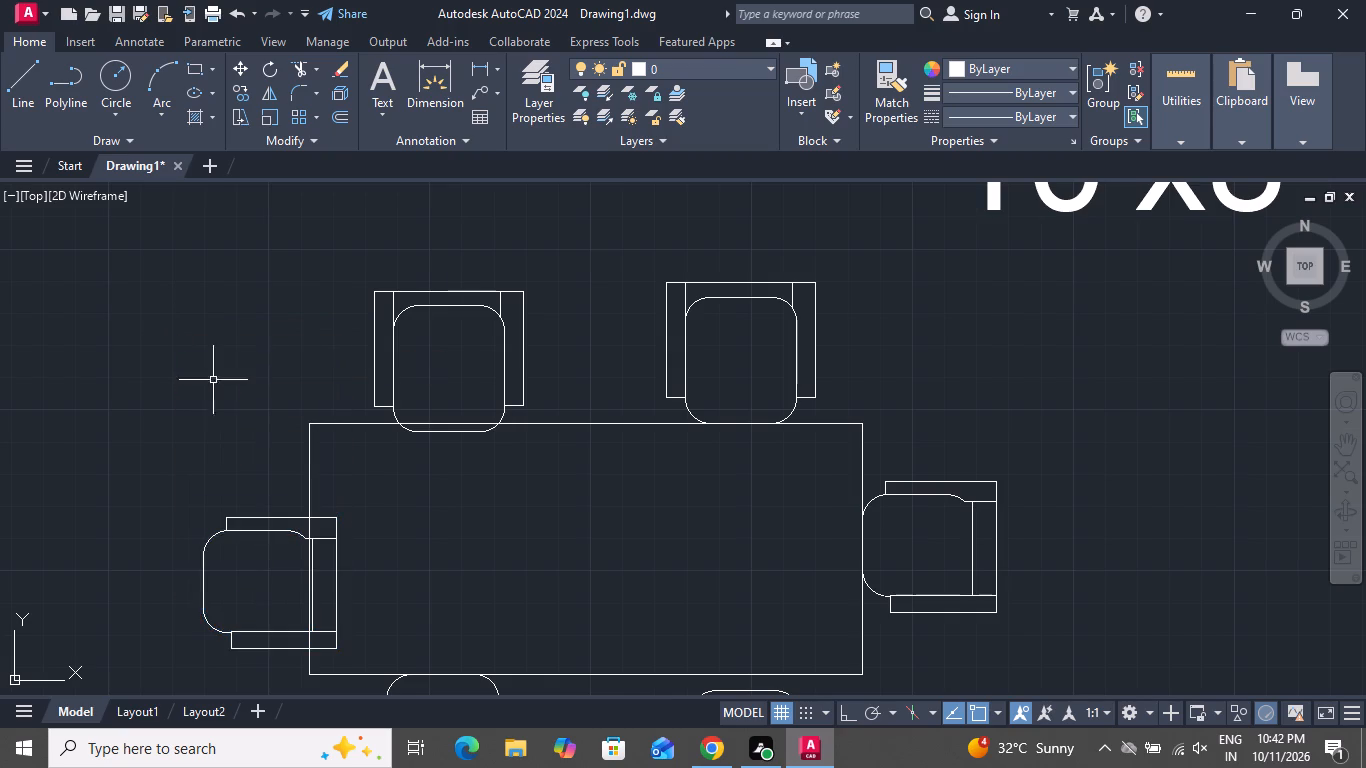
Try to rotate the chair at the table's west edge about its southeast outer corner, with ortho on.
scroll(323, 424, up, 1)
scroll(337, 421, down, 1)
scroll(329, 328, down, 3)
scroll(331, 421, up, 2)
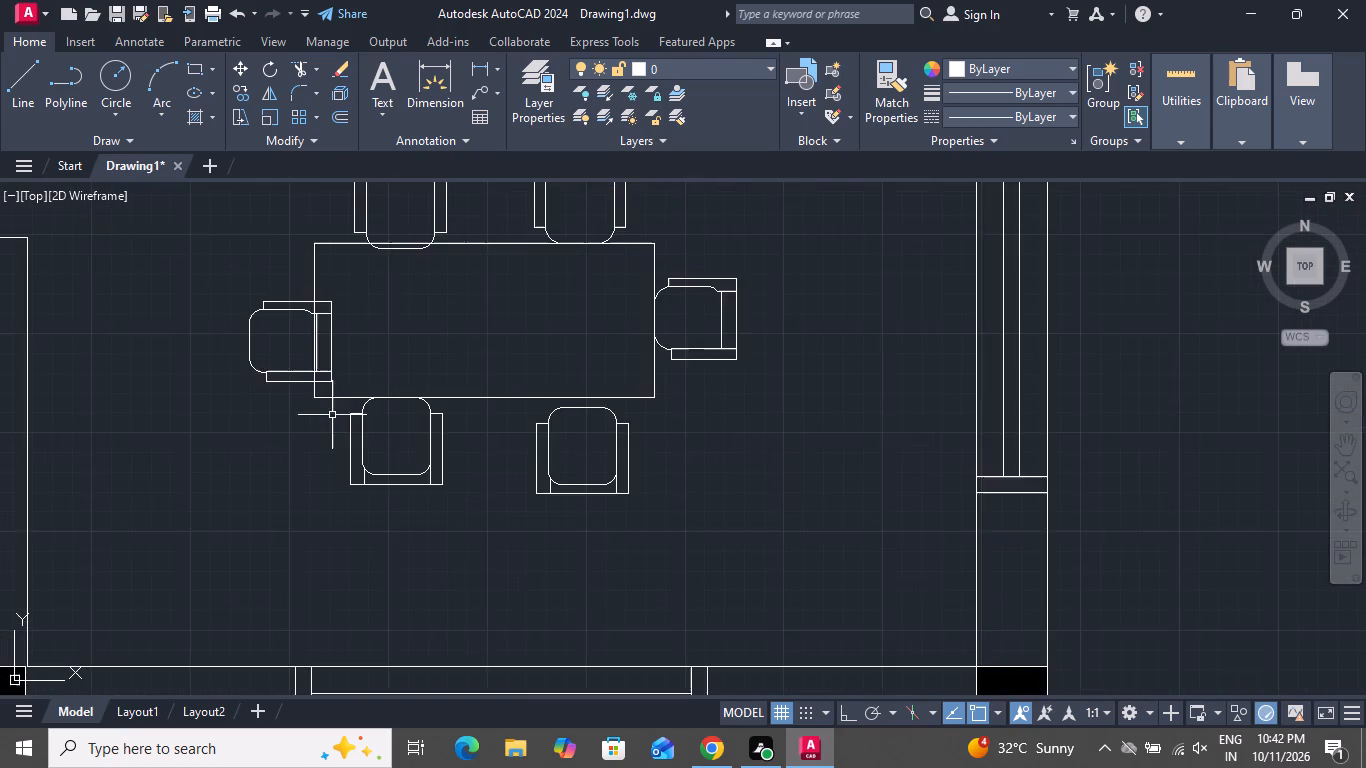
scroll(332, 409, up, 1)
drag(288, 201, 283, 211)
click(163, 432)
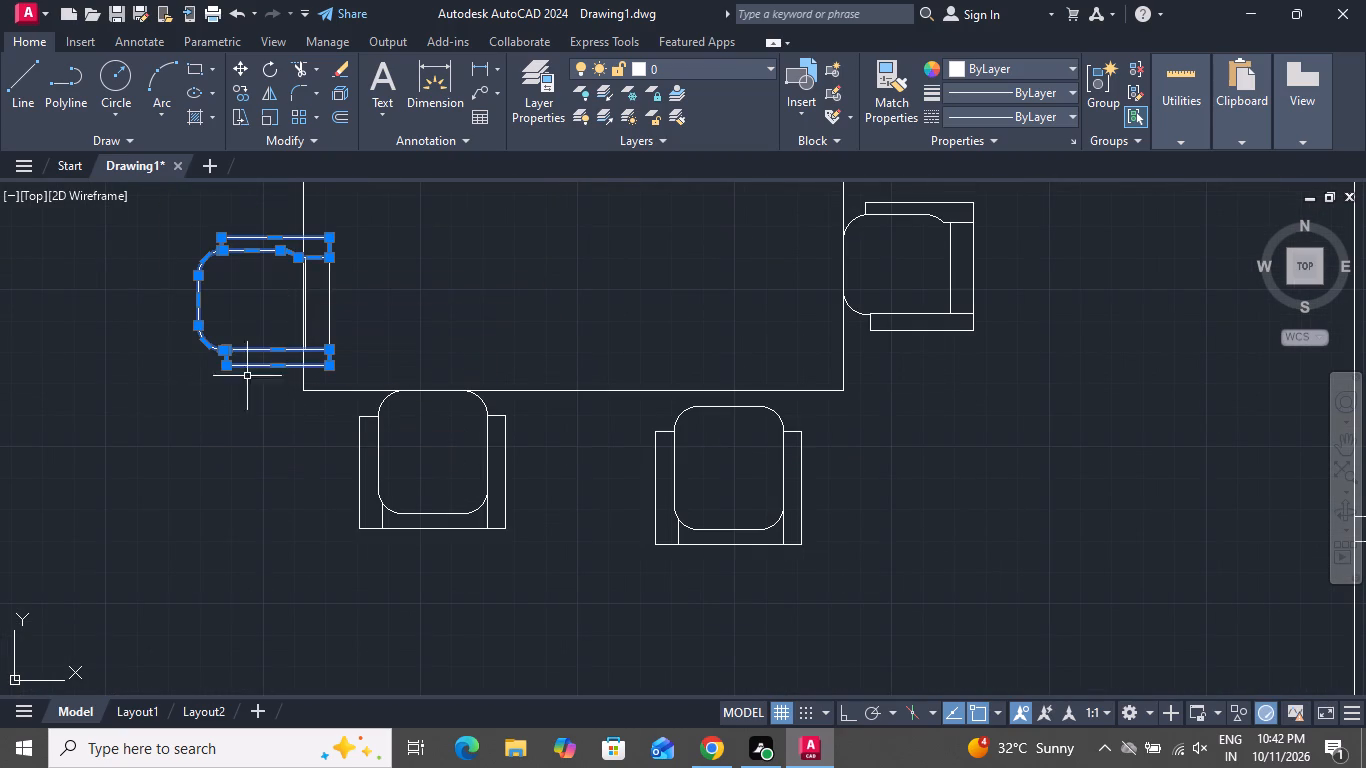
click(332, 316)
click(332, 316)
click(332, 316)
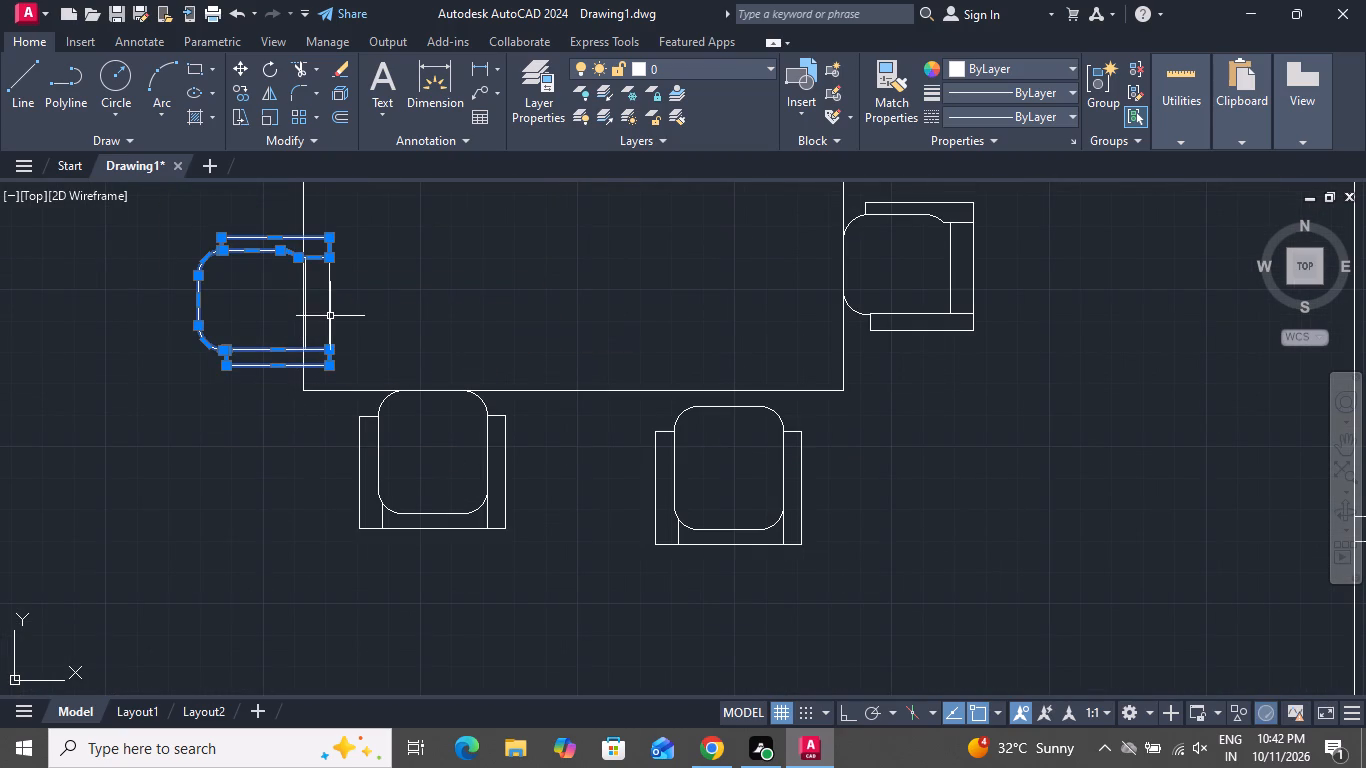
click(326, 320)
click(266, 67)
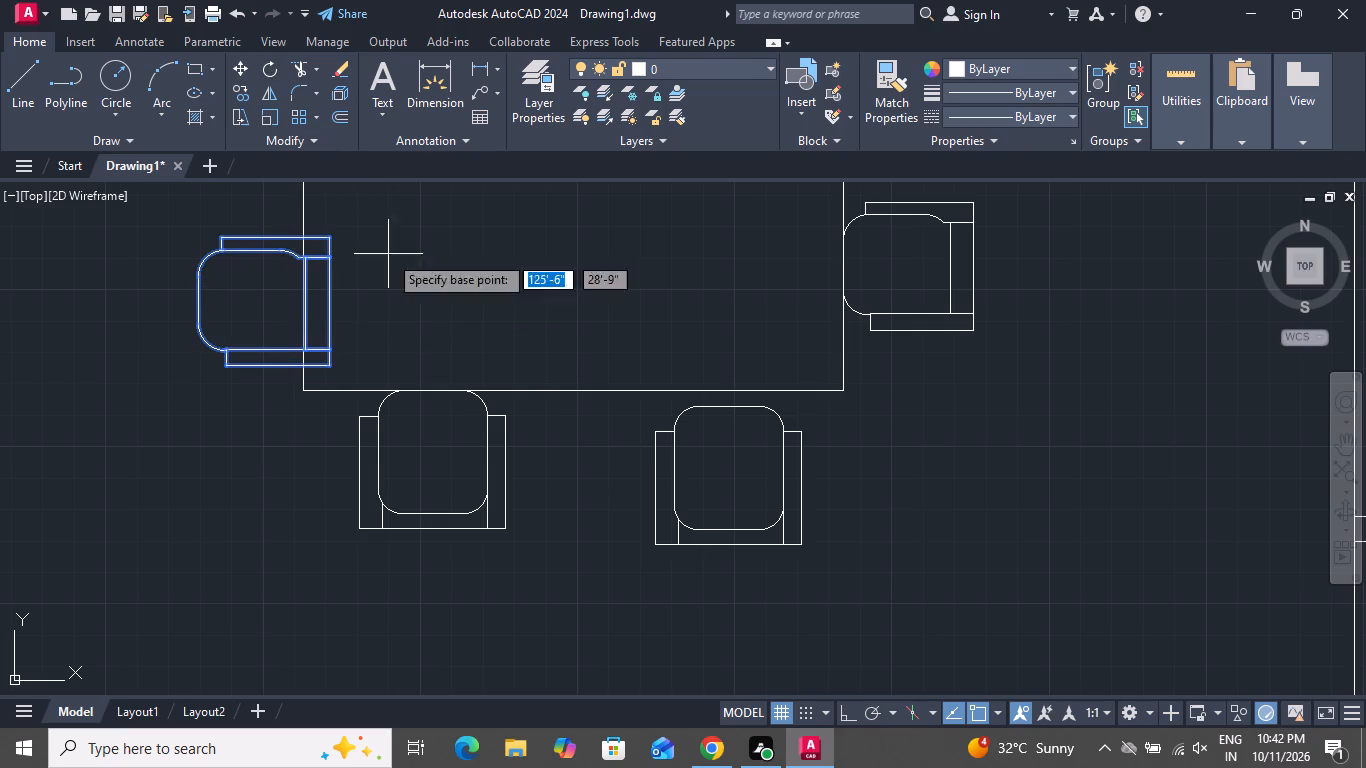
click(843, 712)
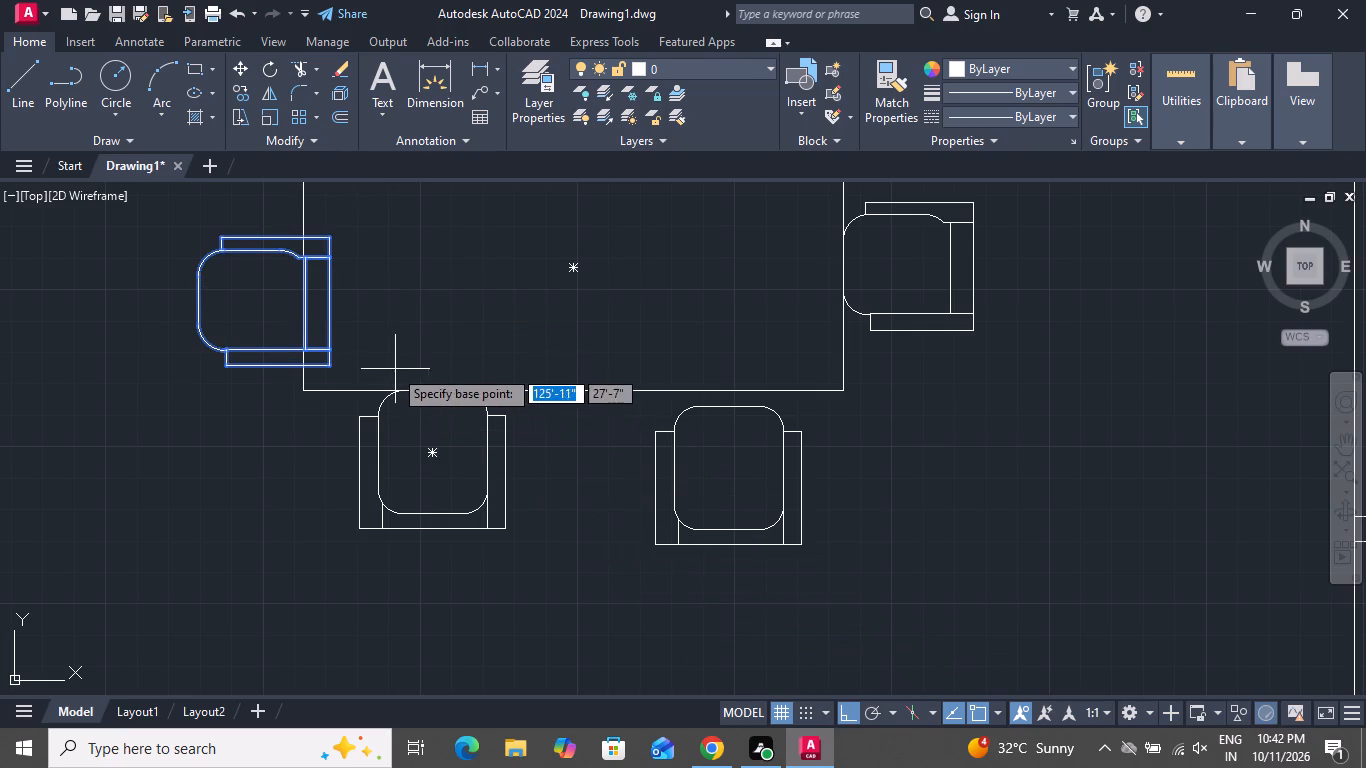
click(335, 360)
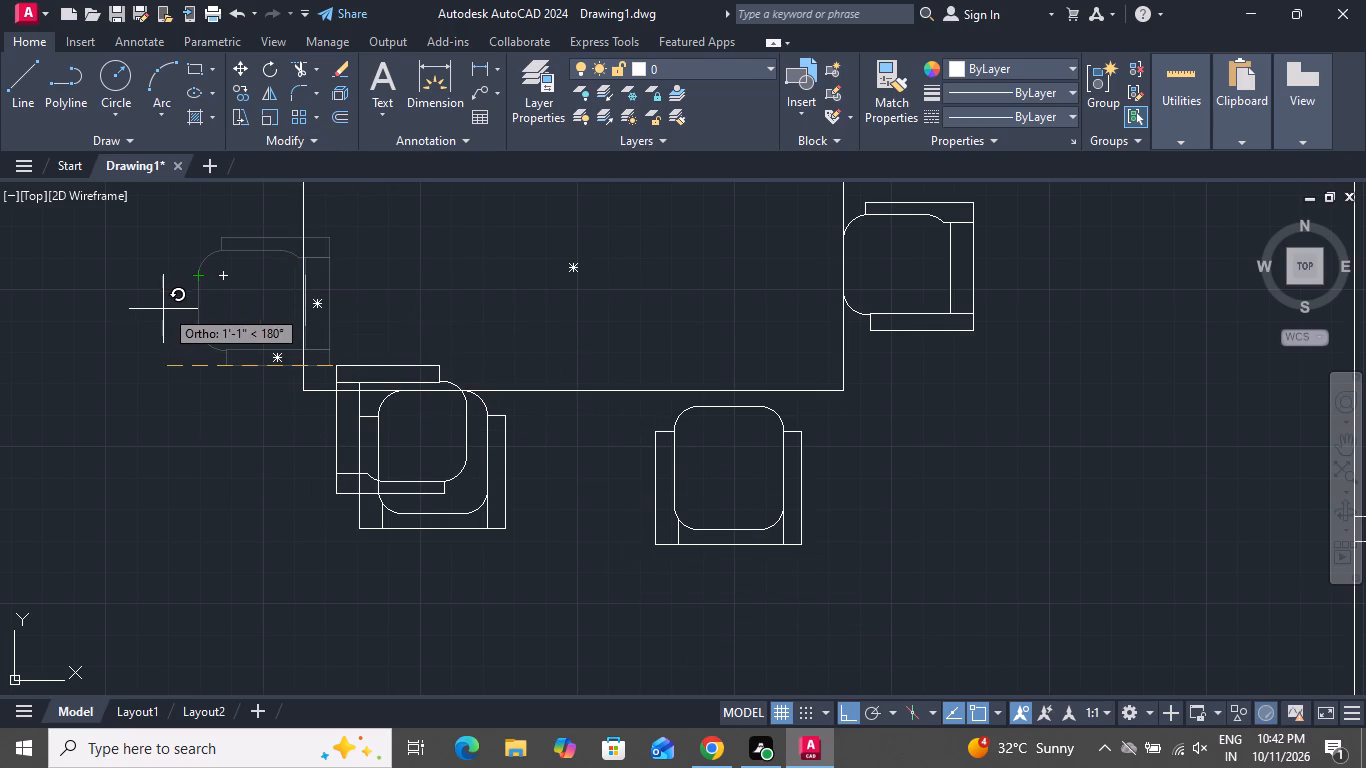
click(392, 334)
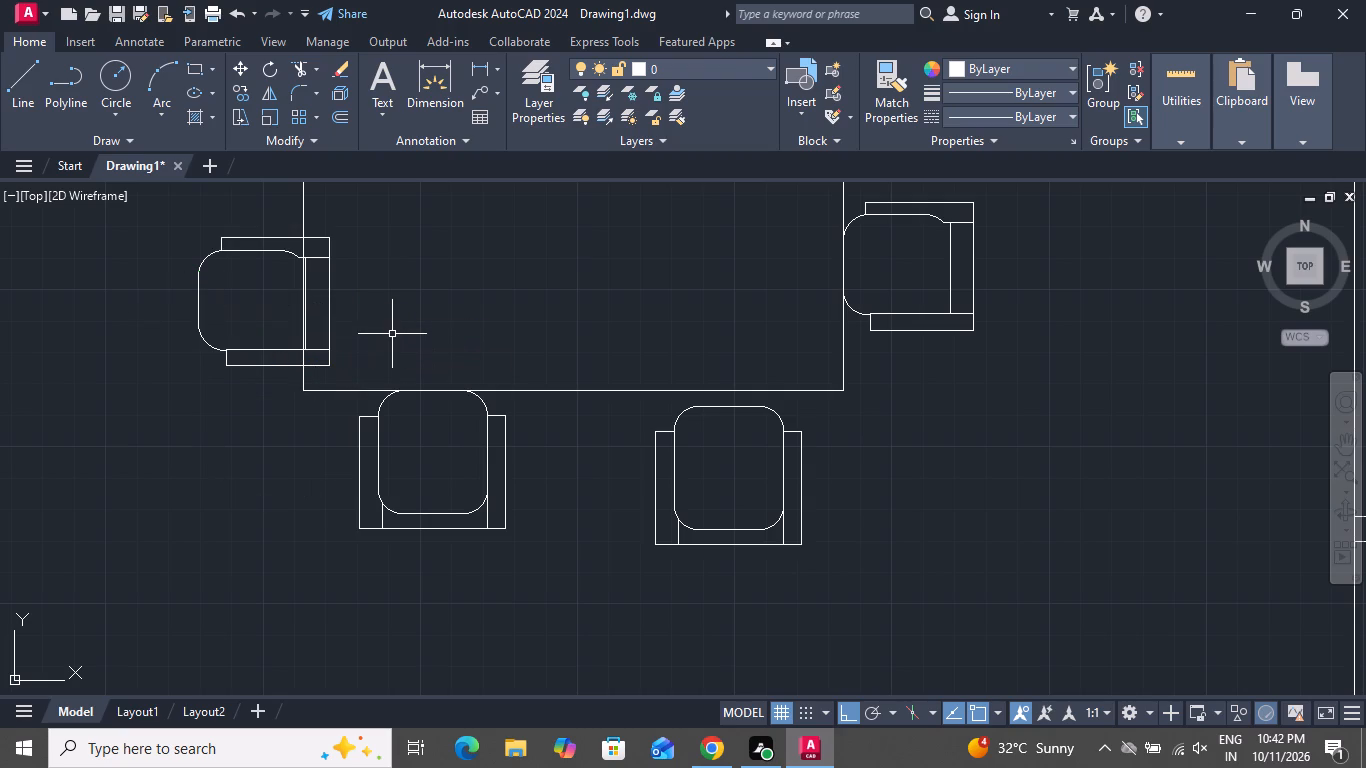
Move the west chair straight south, using ortho, into the open floor southwest of the dining table.
drag(270, 221, 256, 247)
click(205, 375)
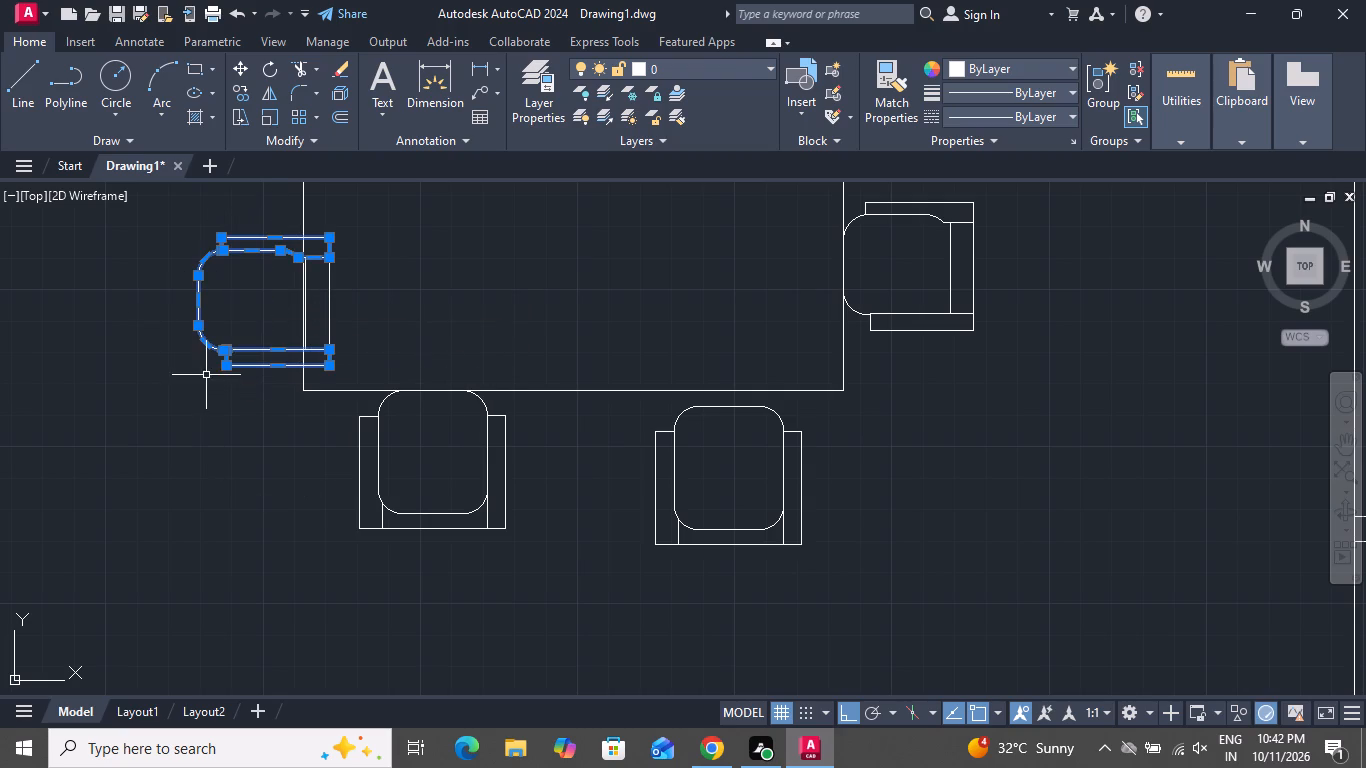
click(332, 293)
click(320, 294)
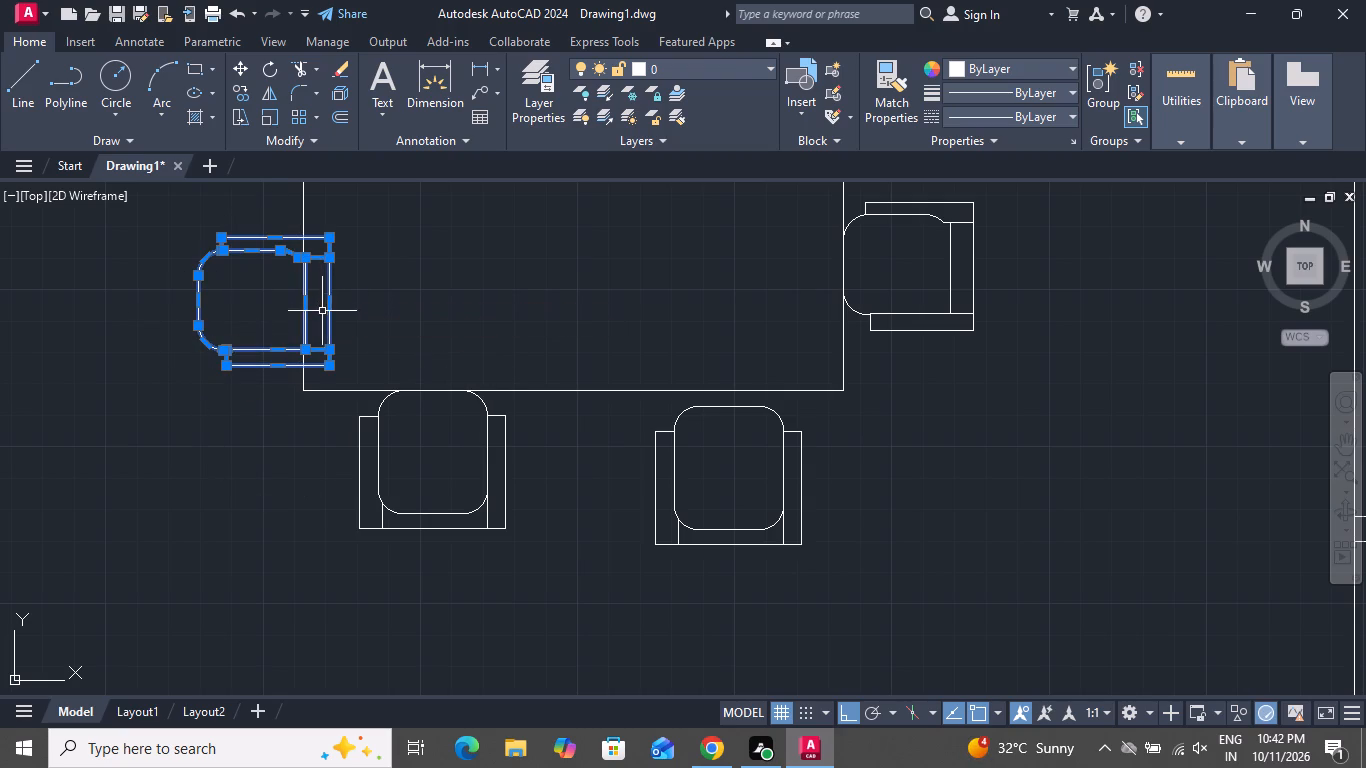
scroll(318, 311, down, 2)
scroll(318, 311, up, 1)
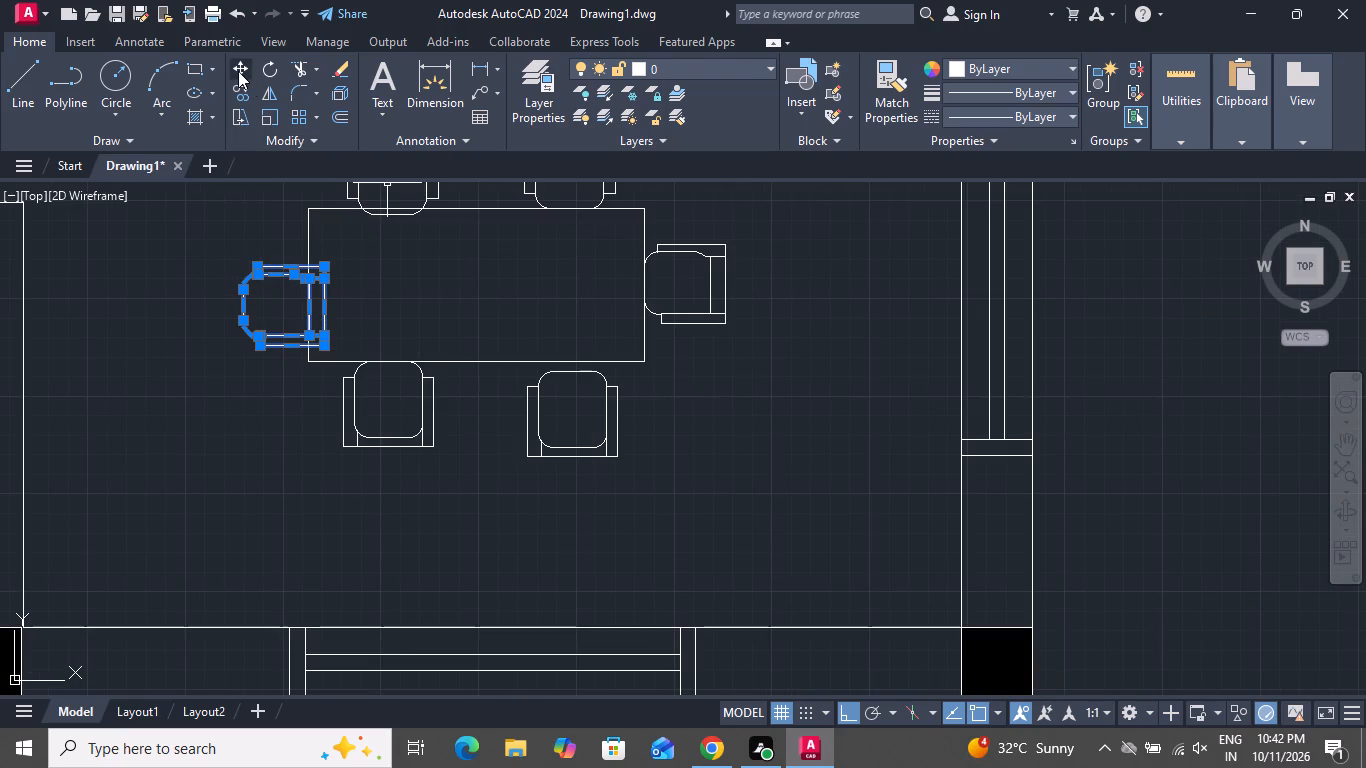
click(238, 71)
drag(264, 256, 259, 271)
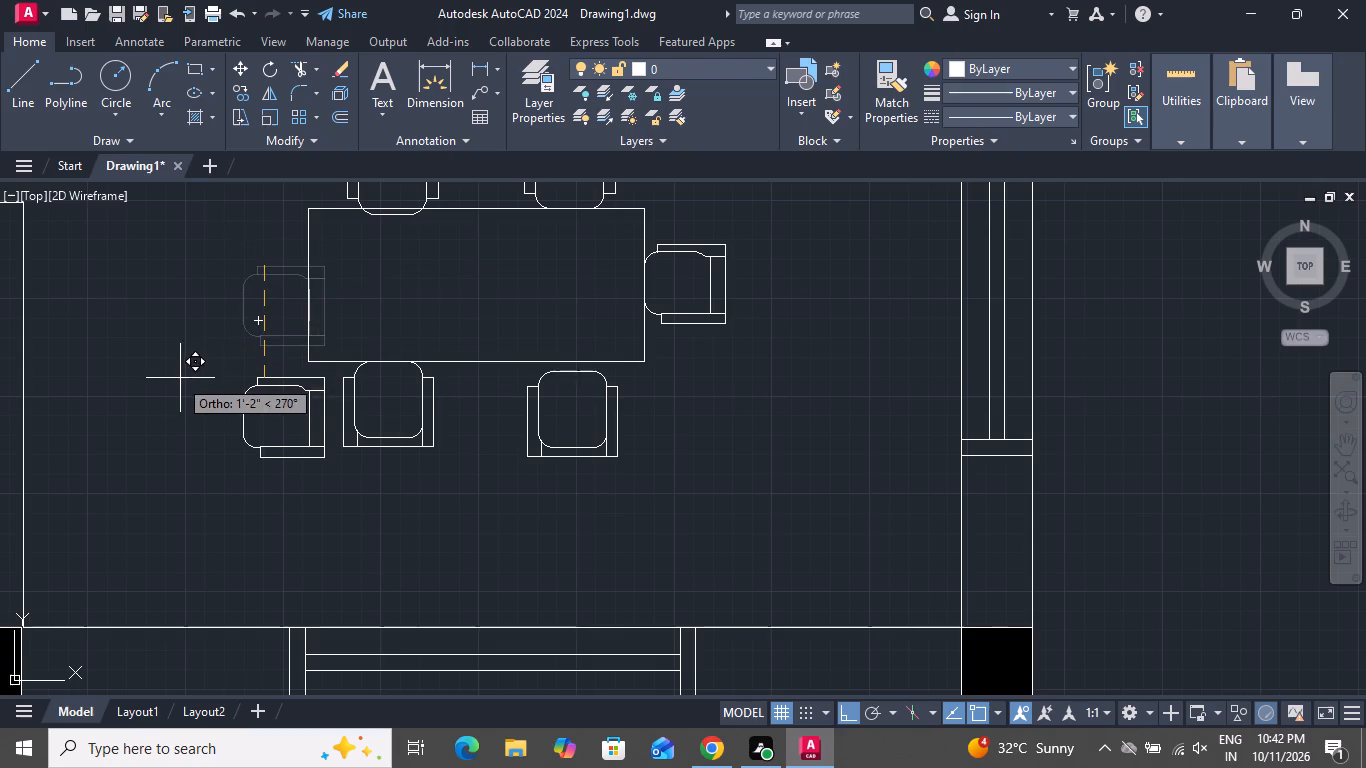
click(161, 482)
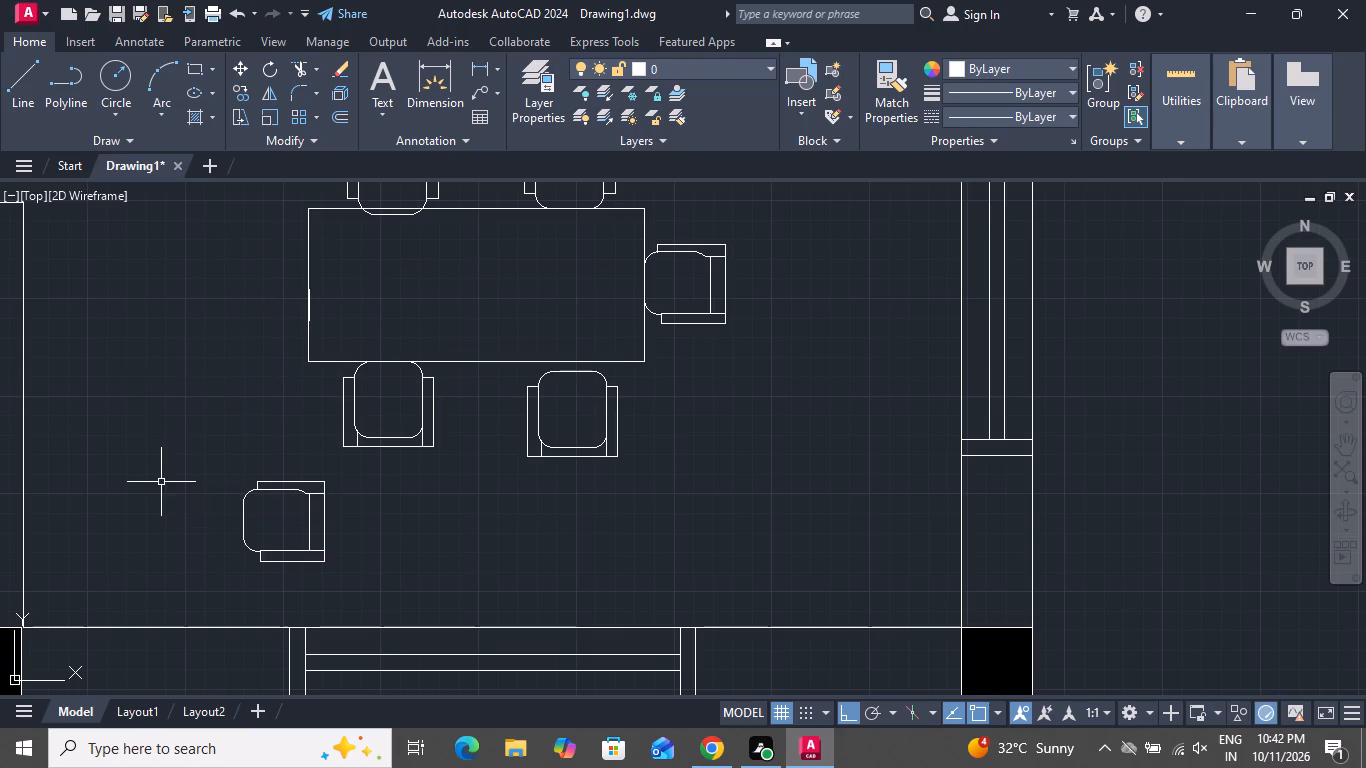
Rotate the moved chair 180° about its southeast outer corner so its seat faces east.
drag(367, 475, 361, 493)
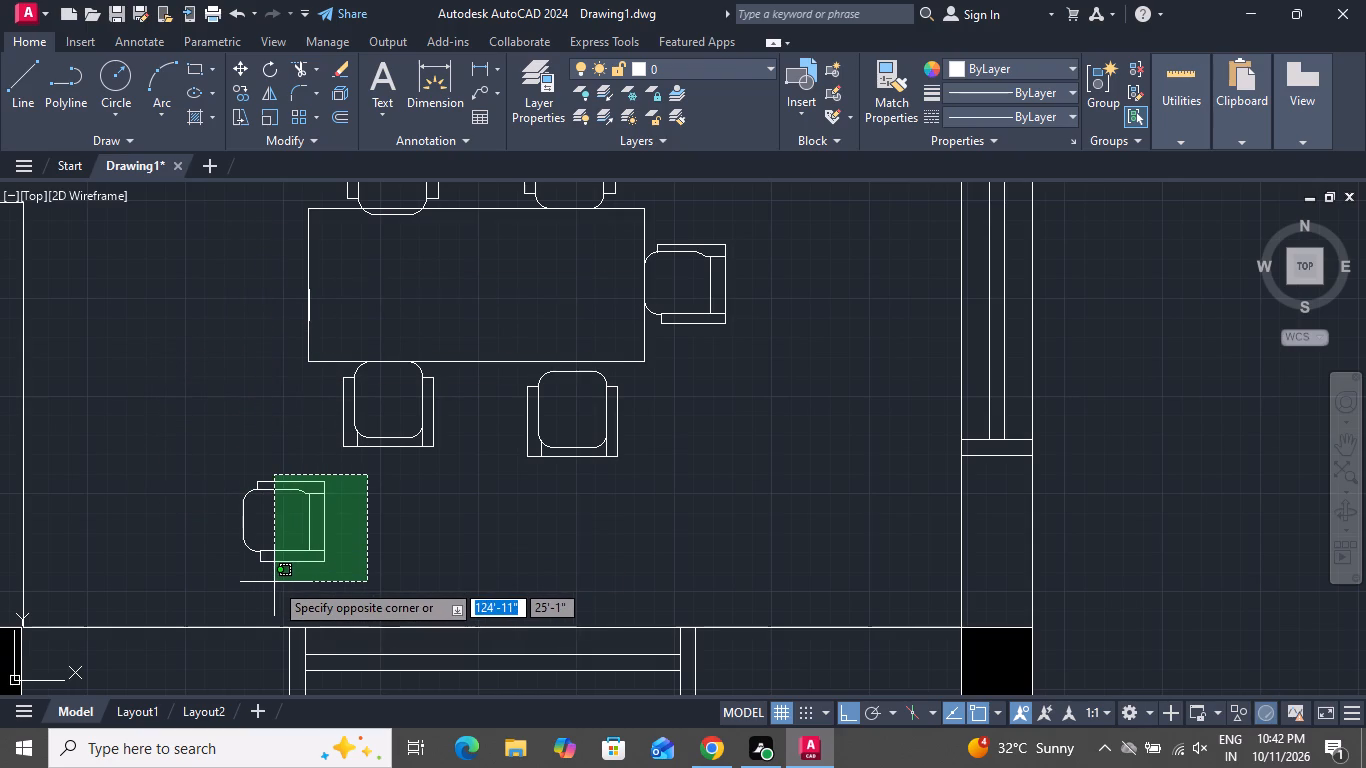
click(232, 571)
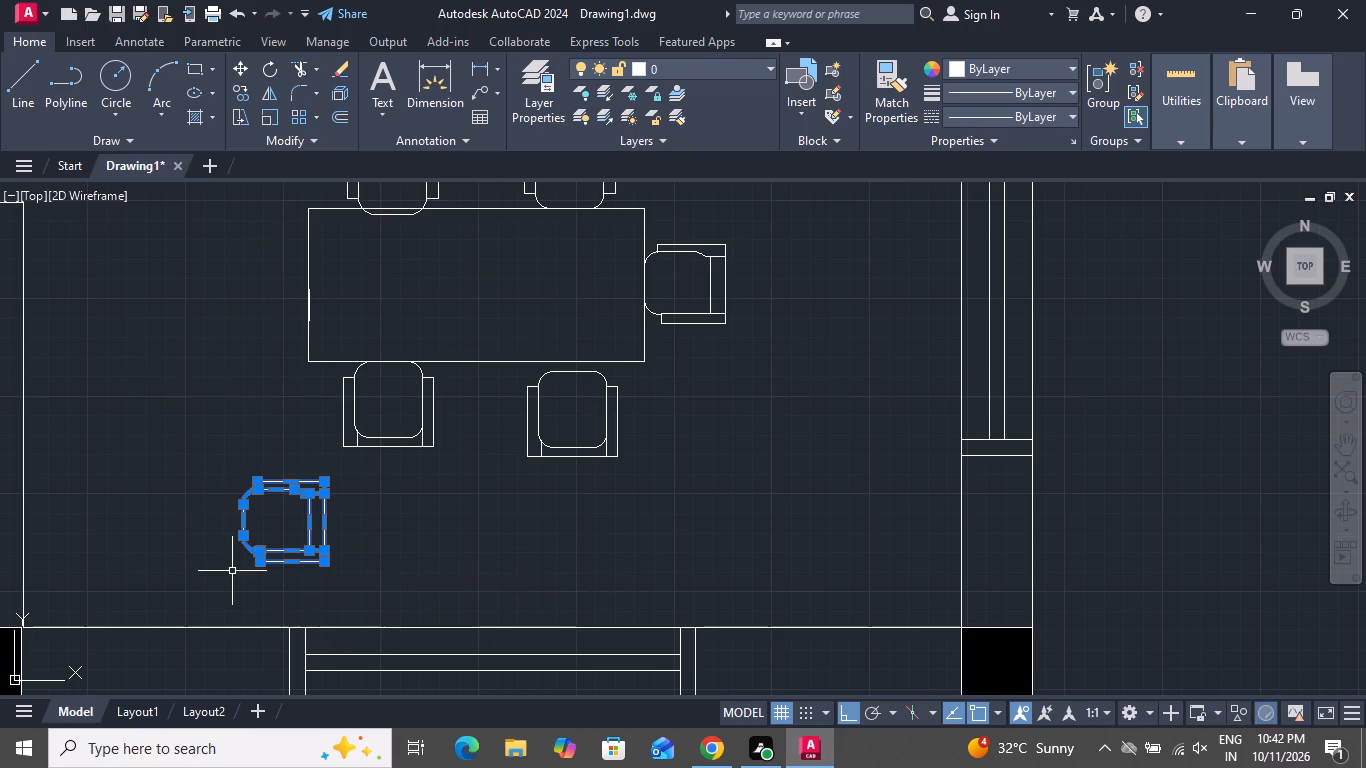
click(272, 65)
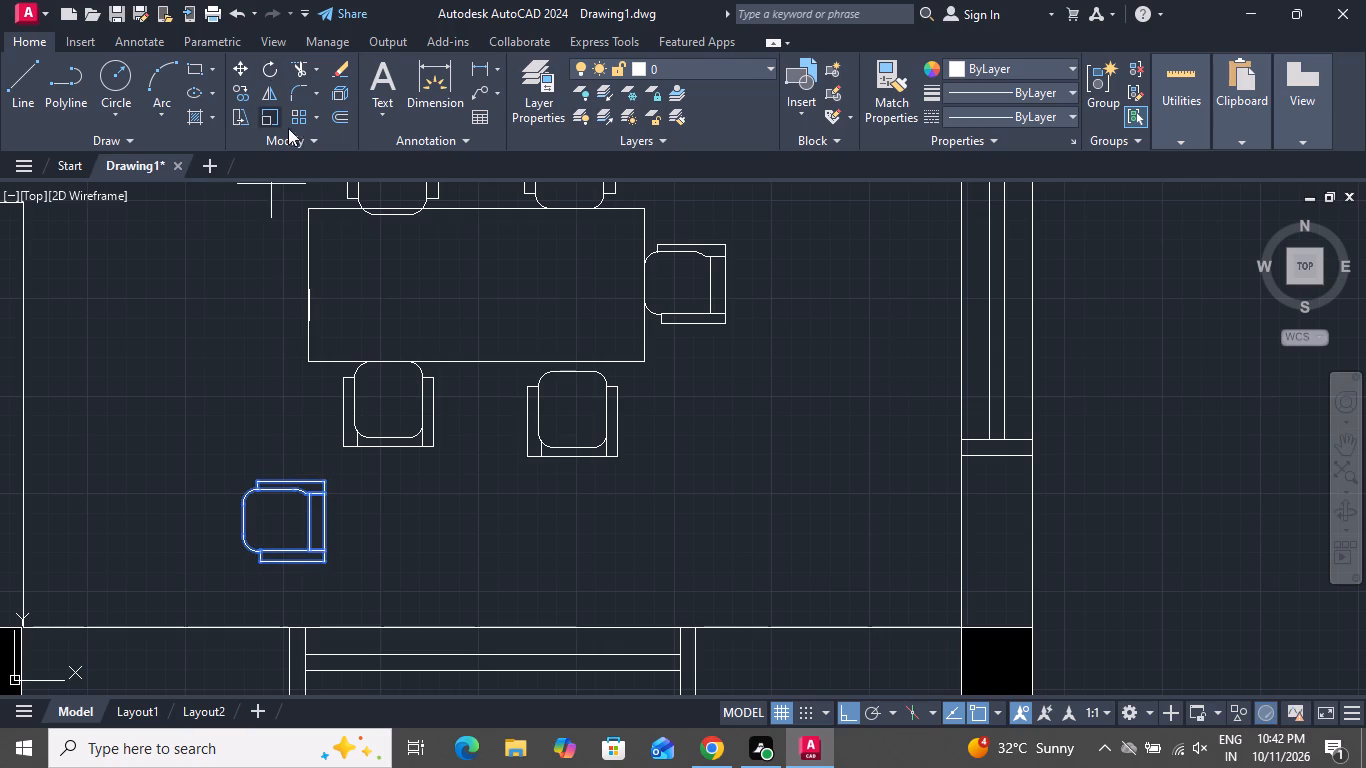
click(330, 560)
click(82, 413)
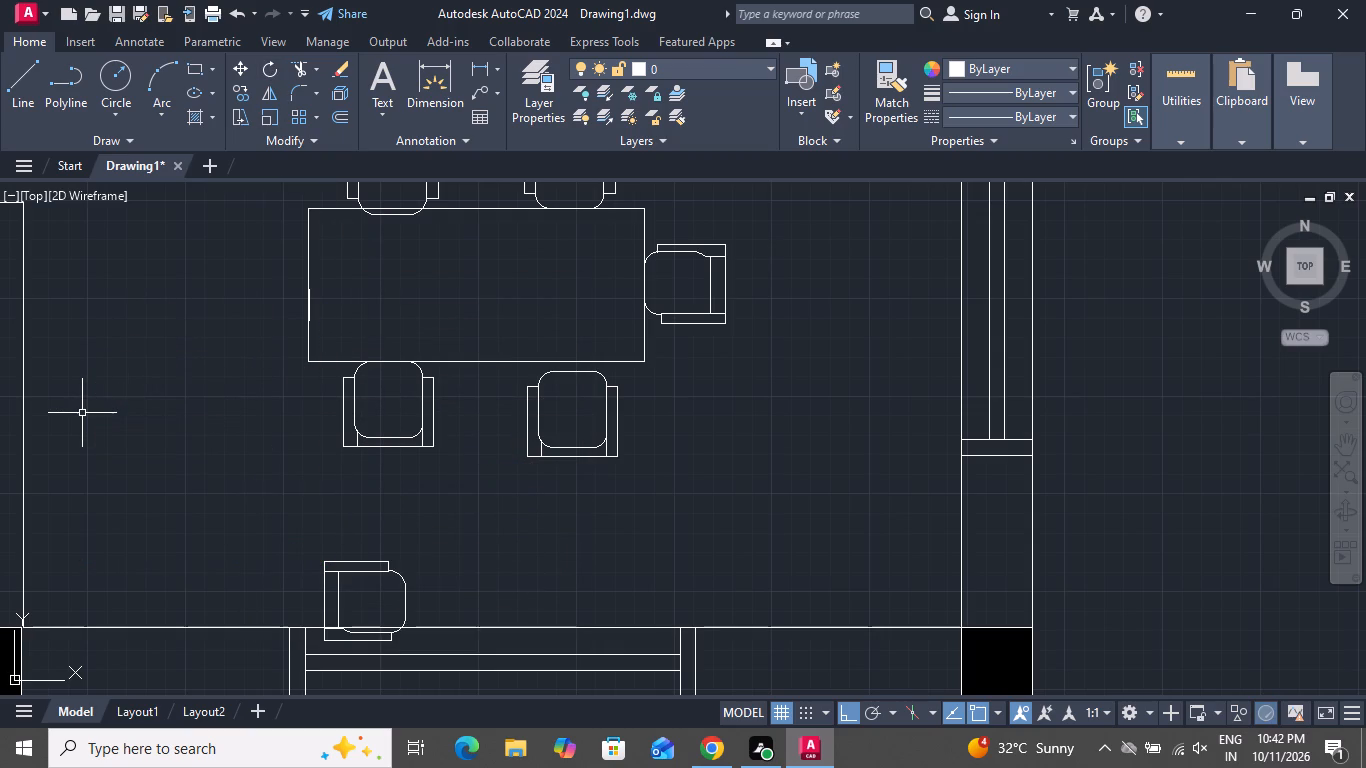
Move the whole rotated chair, with ortho off, so its seat front touches the dining table's west edge.
drag(424, 524, 357, 572)
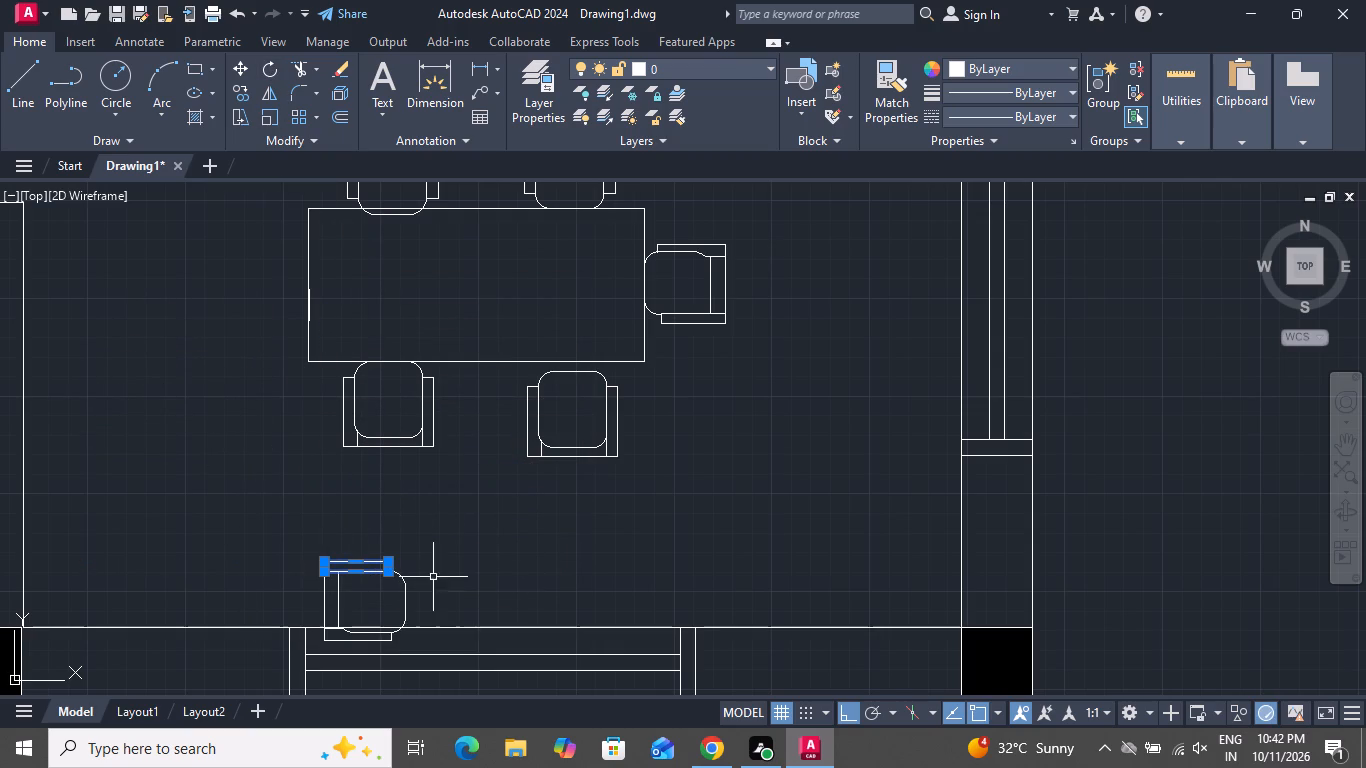
drag(487, 570, 475, 564)
click(289, 604)
scroll(344, 665, up, 2)
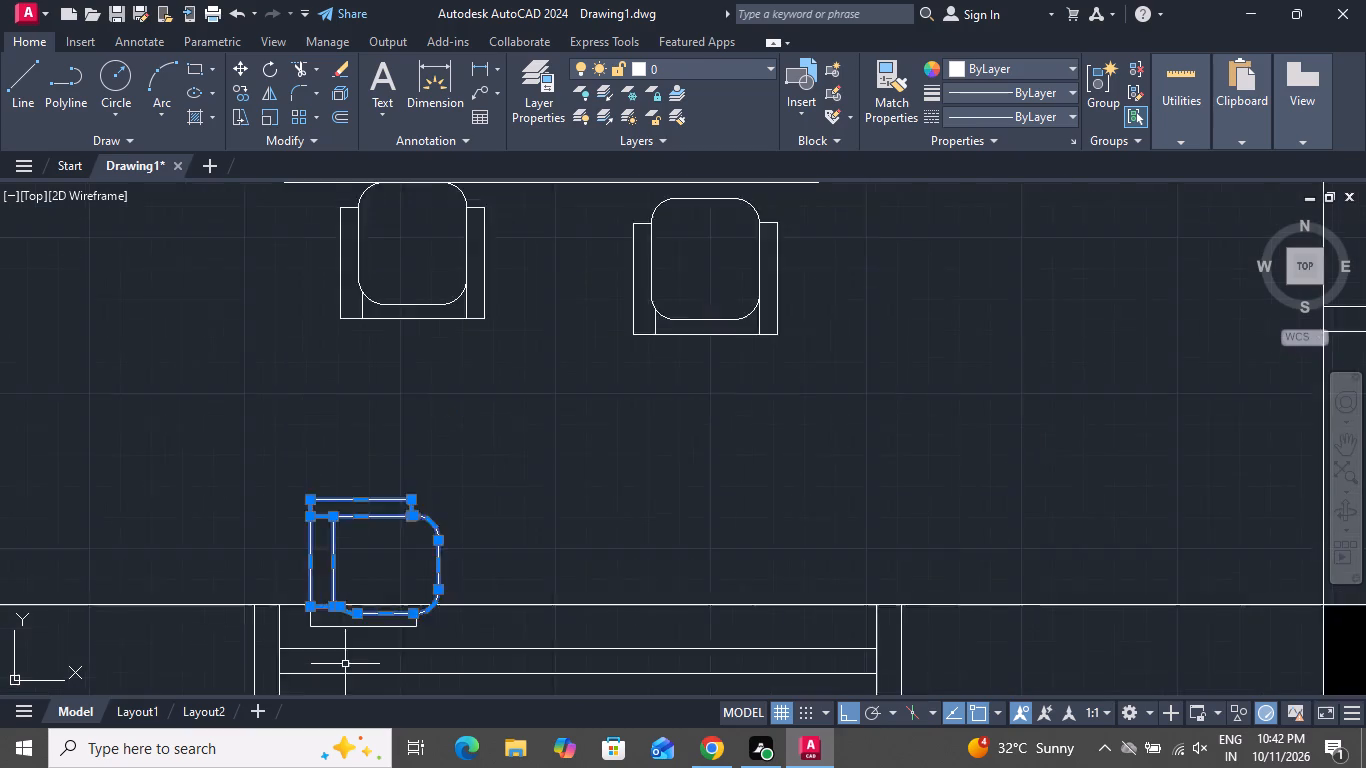
scroll(345, 664, up, 1)
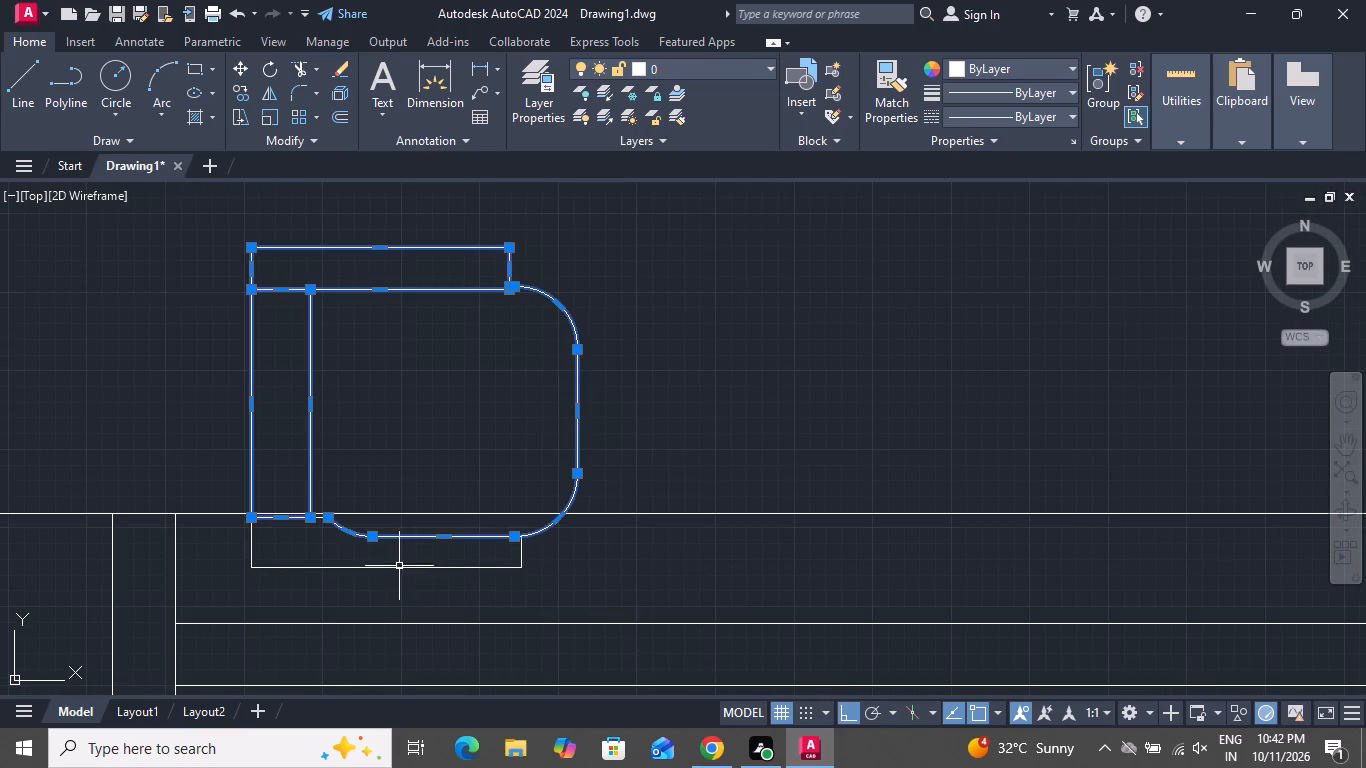
click(398, 570)
click(246, 68)
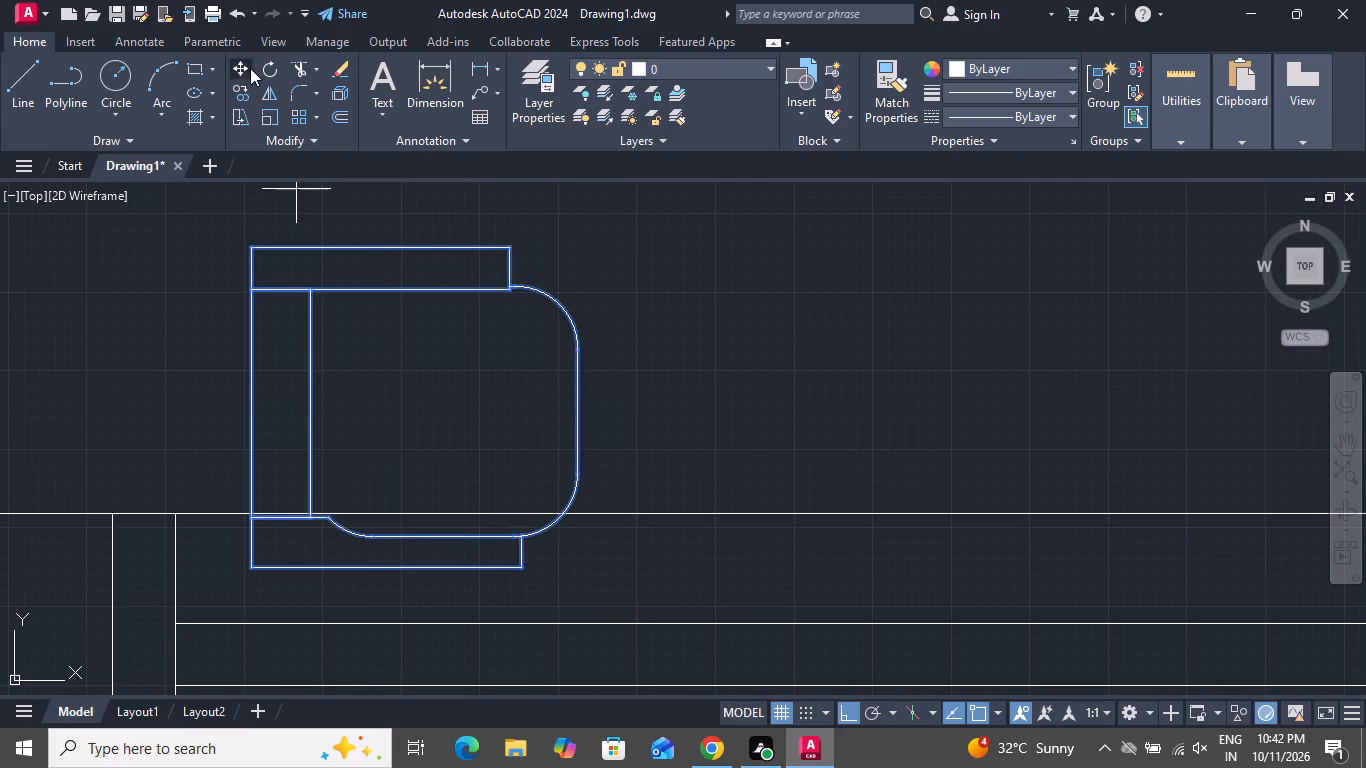
click(502, 242)
scroll(492, 332, down, 2)
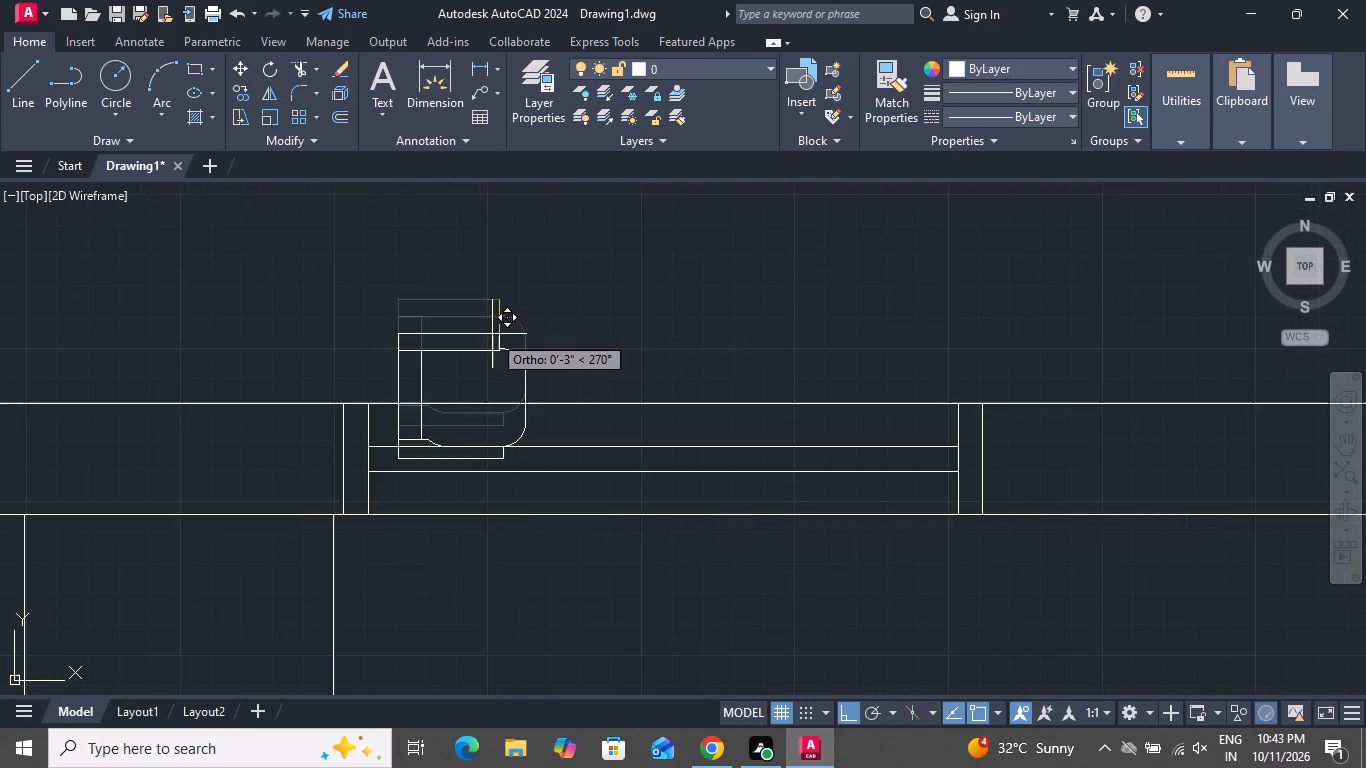
scroll(492, 339, down, 2)
scroll(492, 339, up, 1)
scroll(492, 339, down, 1)
scroll(492, 339, up, 1)
scroll(492, 340, down, 2)
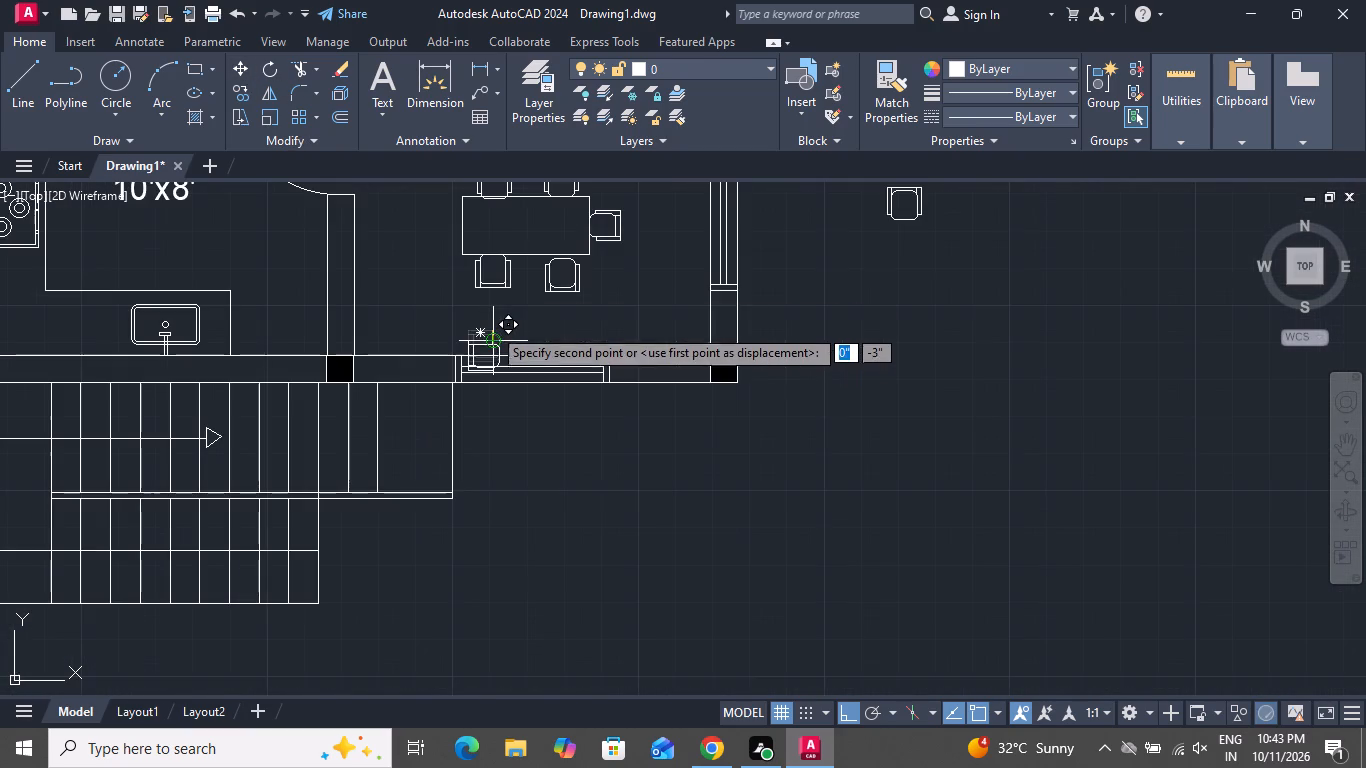
scroll(456, 210, up, 4)
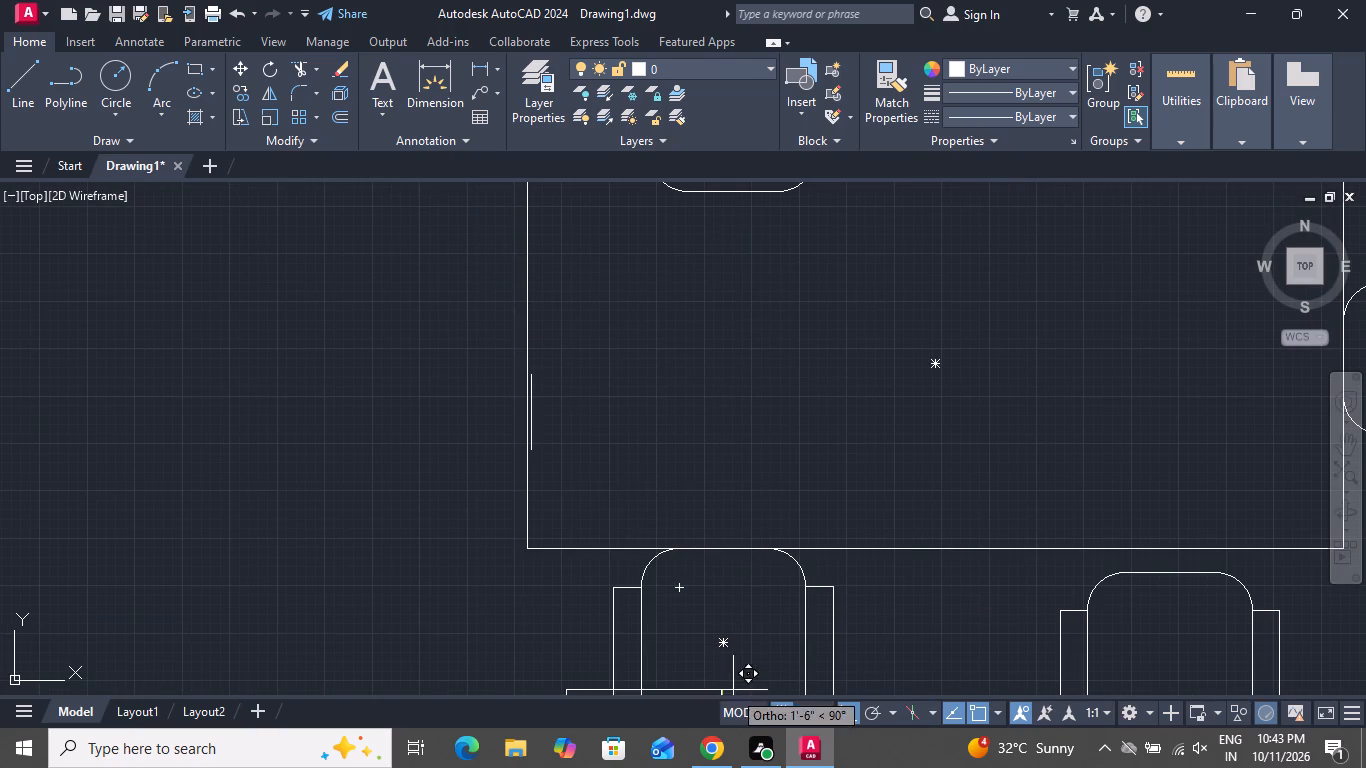
click(843, 717)
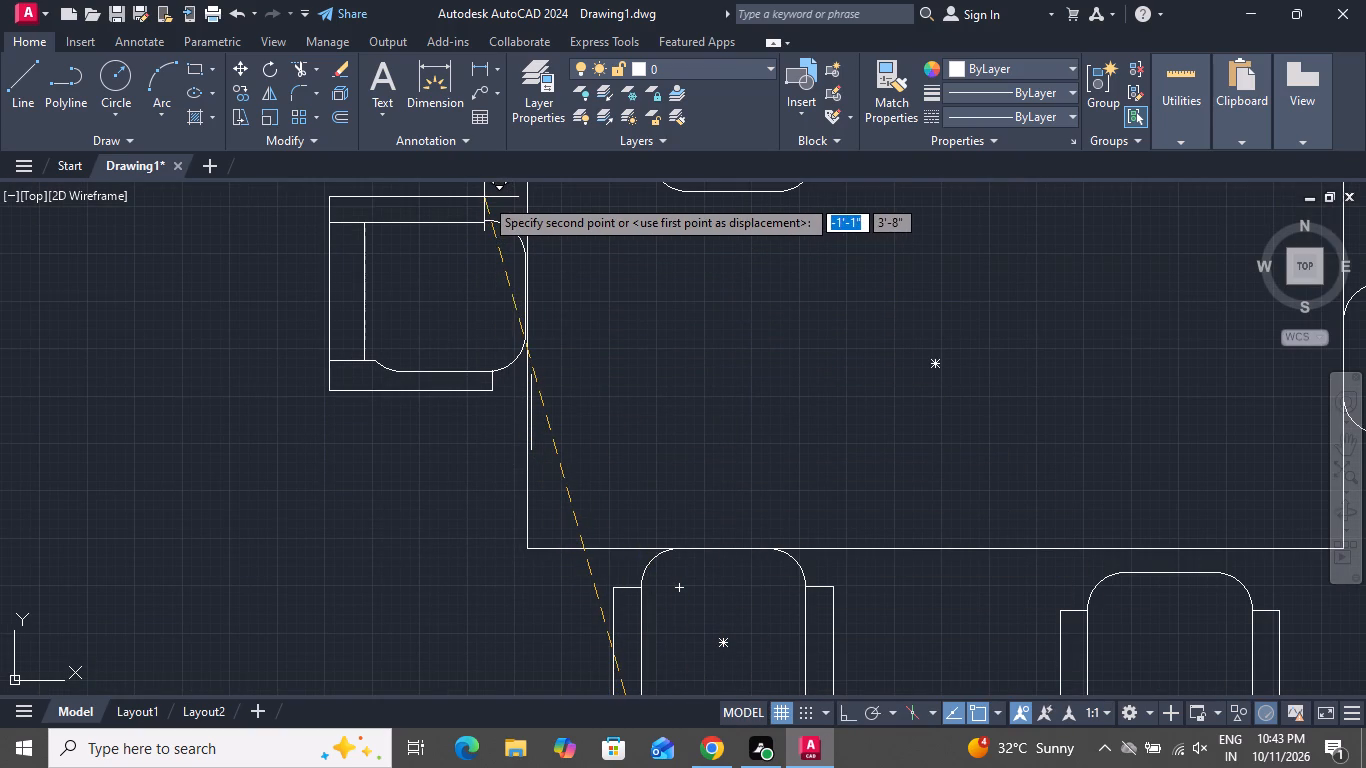
click(484, 197)
Move the west chair slightly south along the dining table's west edge so it sits about midway along that side.
scroll(499, 435, down, 1)
scroll(499, 436, up, 1)
scroll(499, 436, down, 2)
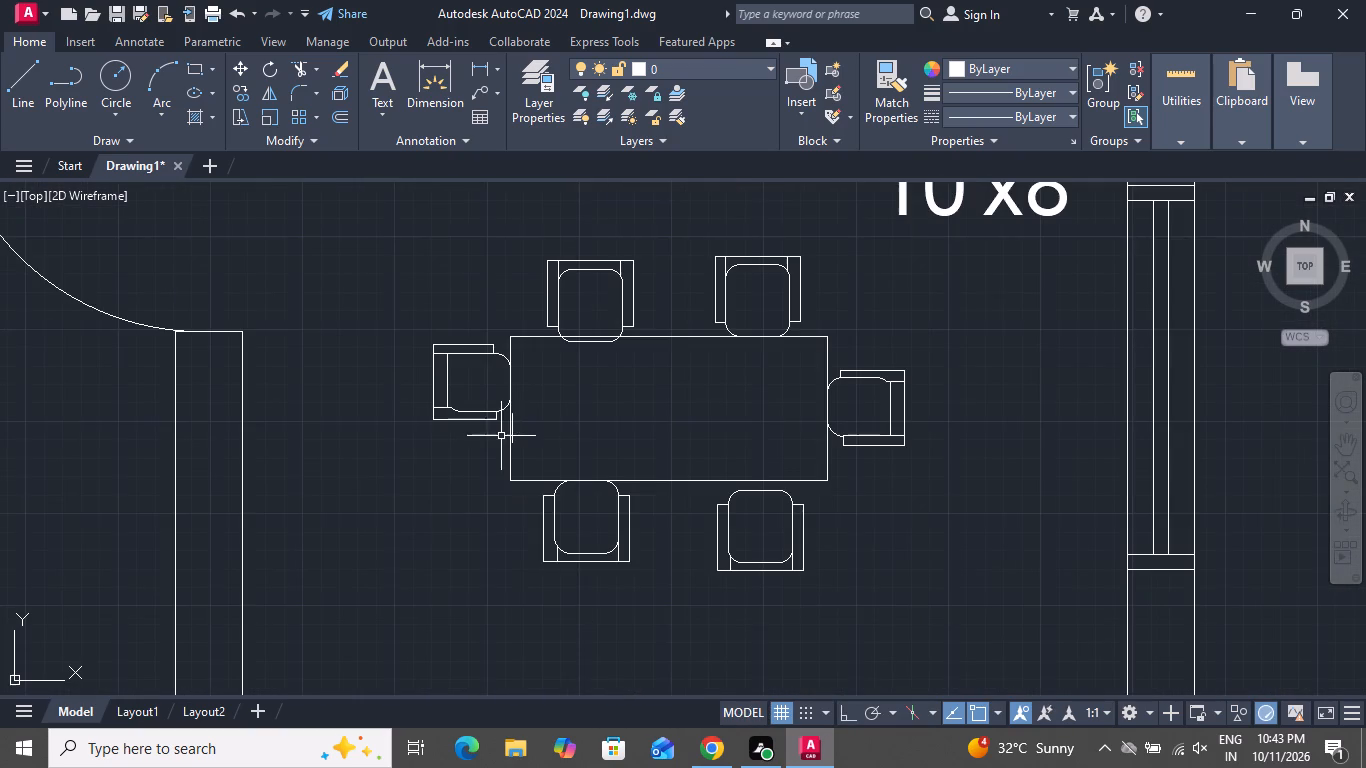
click(493, 319)
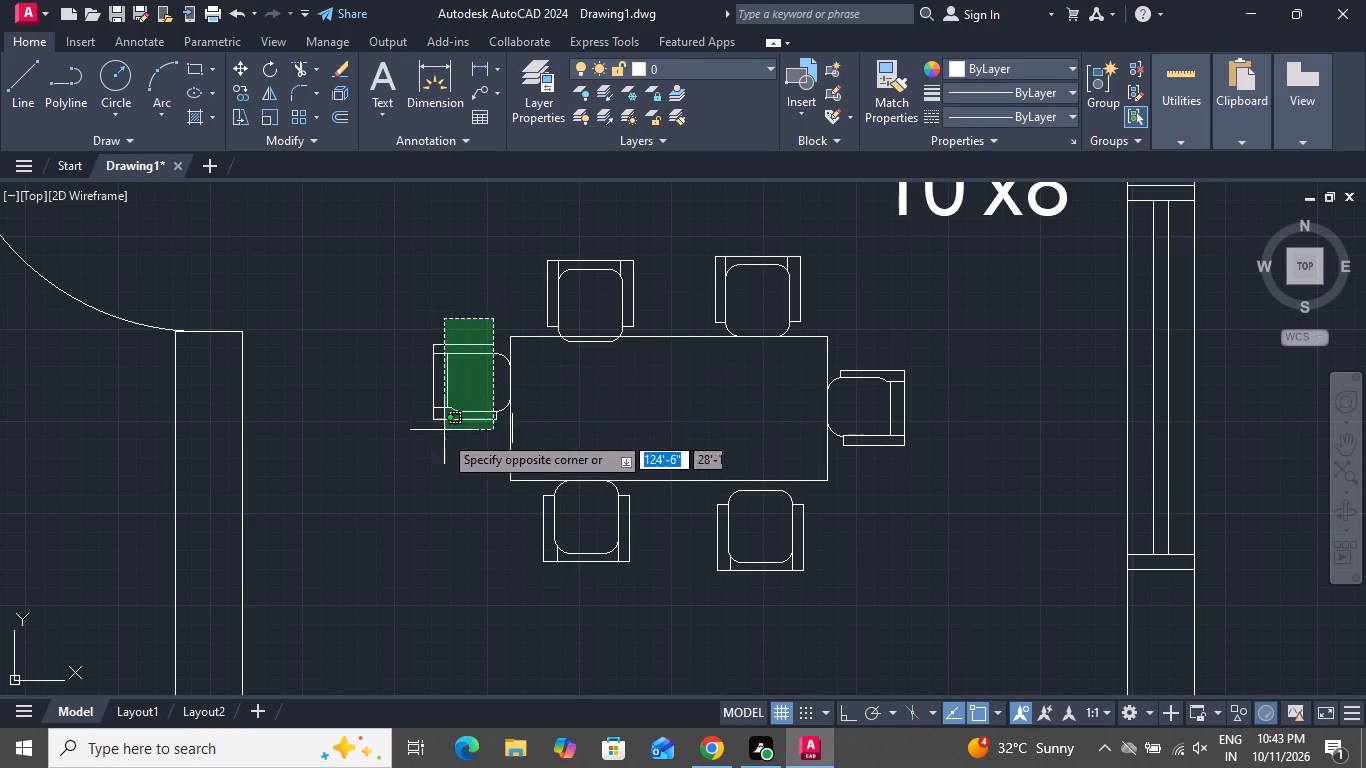
click(441, 446)
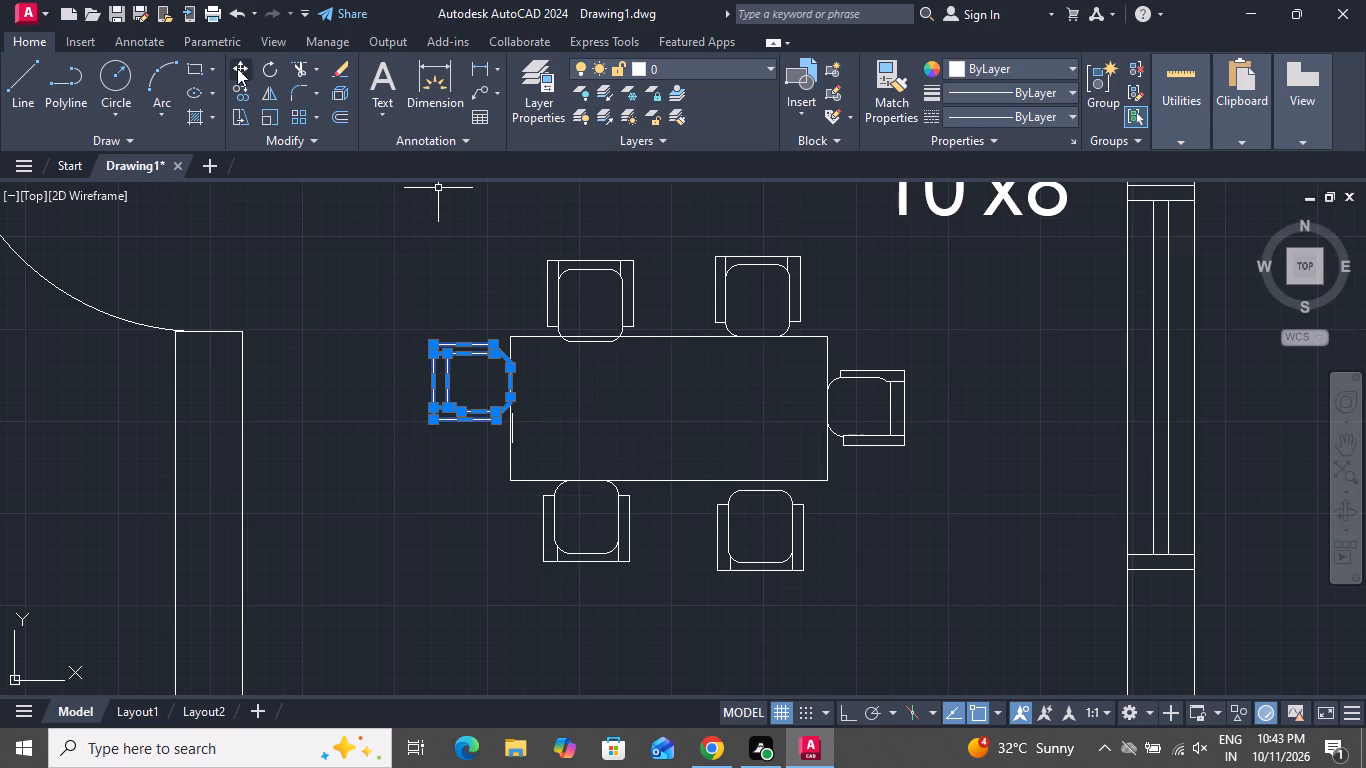
click(237, 68)
scroll(475, 427, up, 2)
click(545, 345)
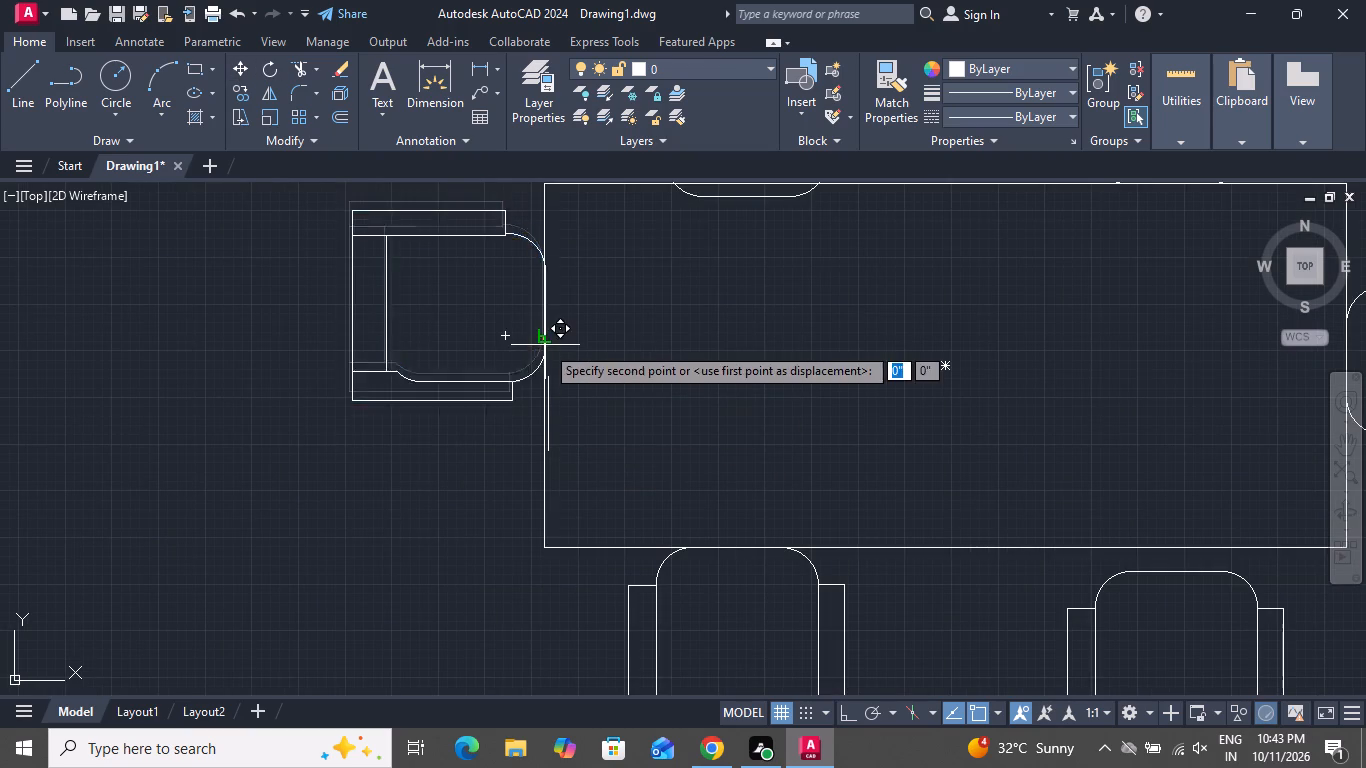
click(547, 419)
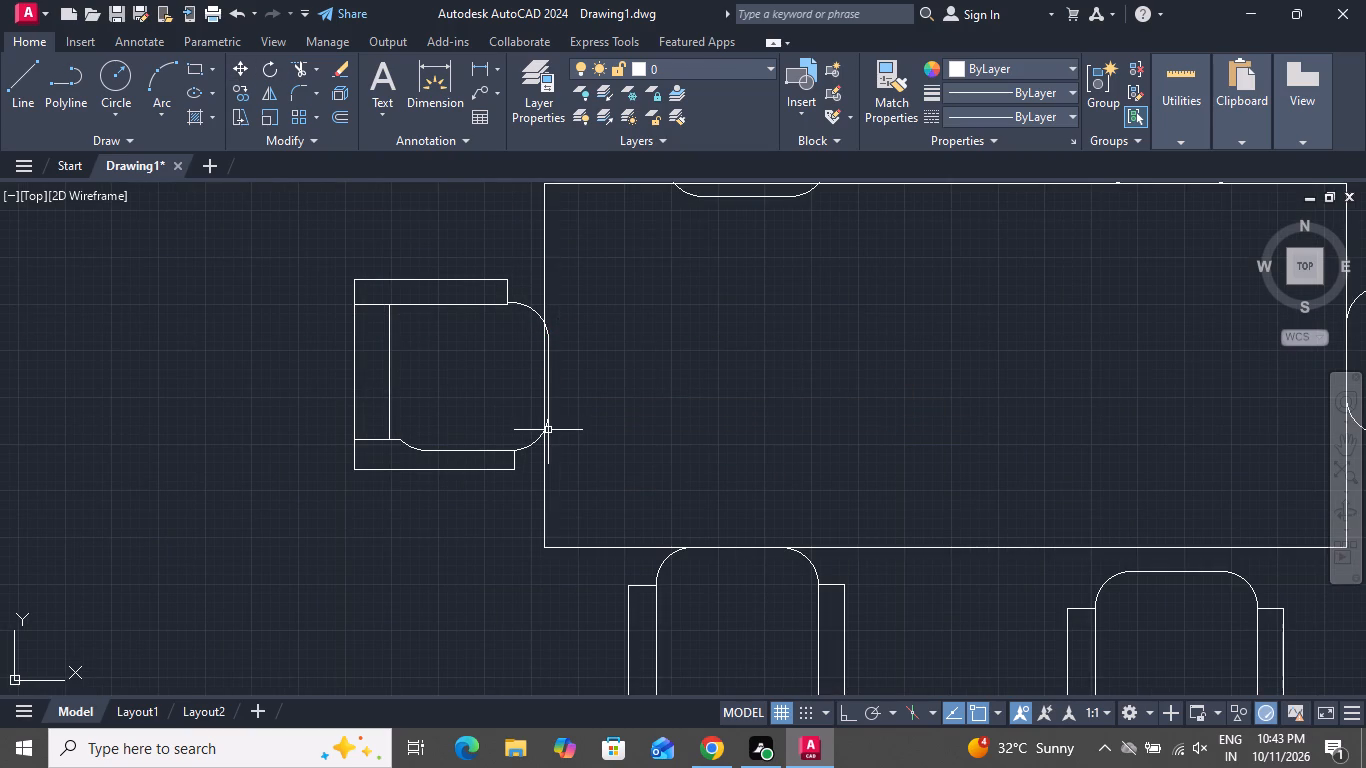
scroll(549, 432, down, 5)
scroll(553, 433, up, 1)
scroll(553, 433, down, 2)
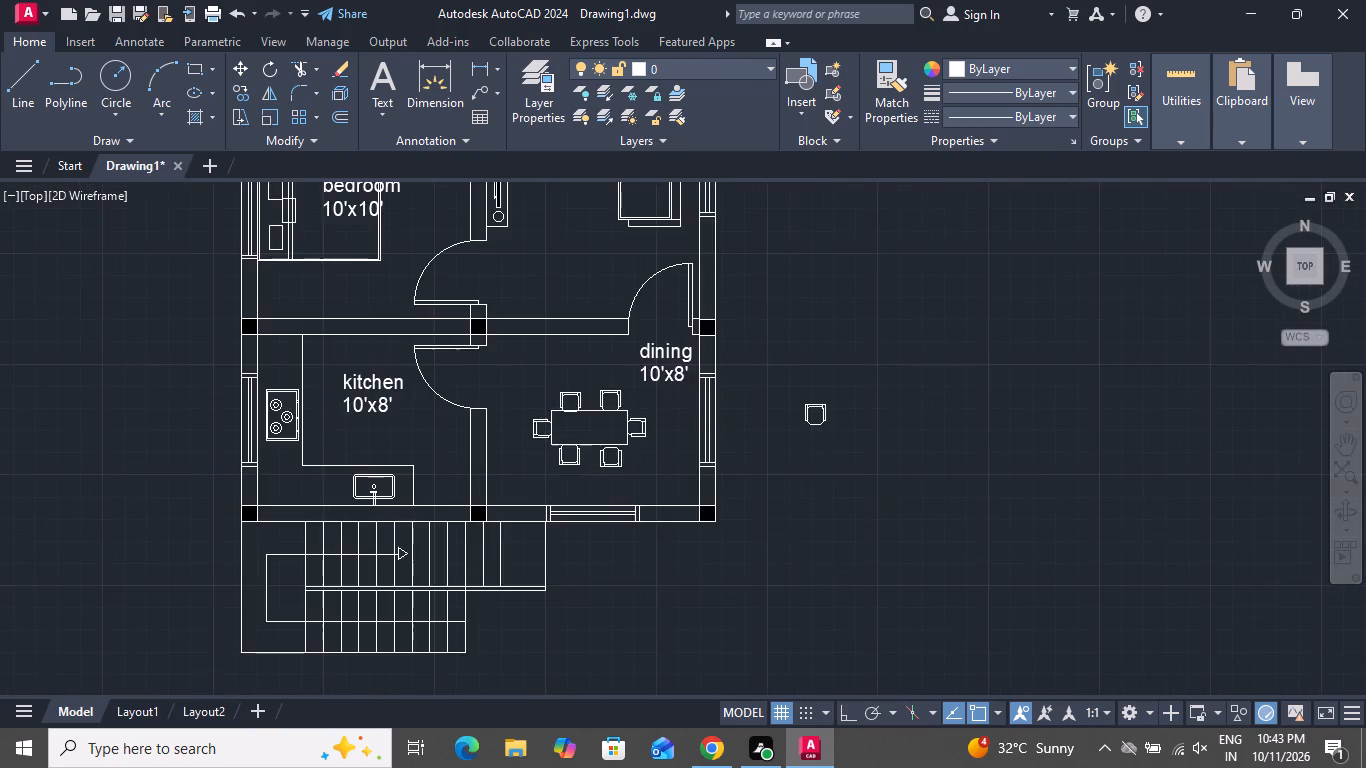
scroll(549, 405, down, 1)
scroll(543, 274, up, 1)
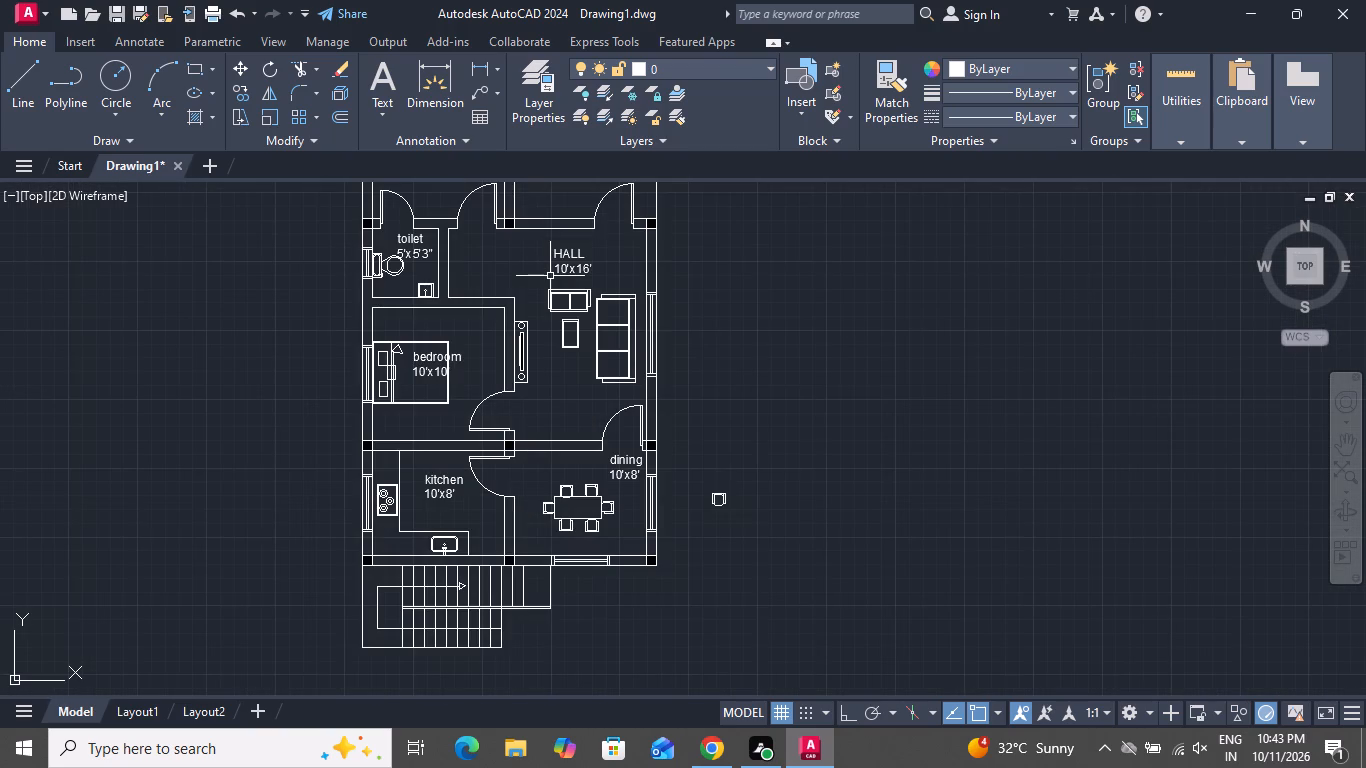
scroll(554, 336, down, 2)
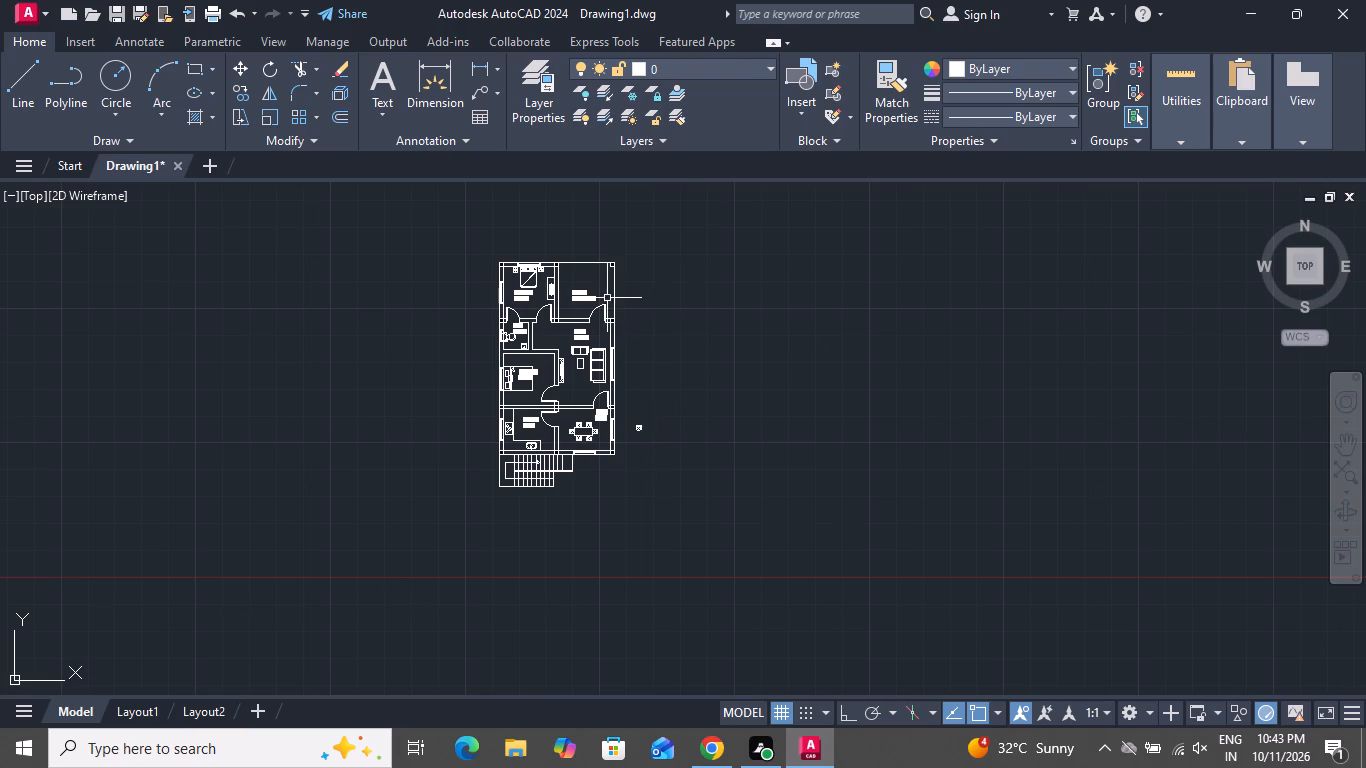
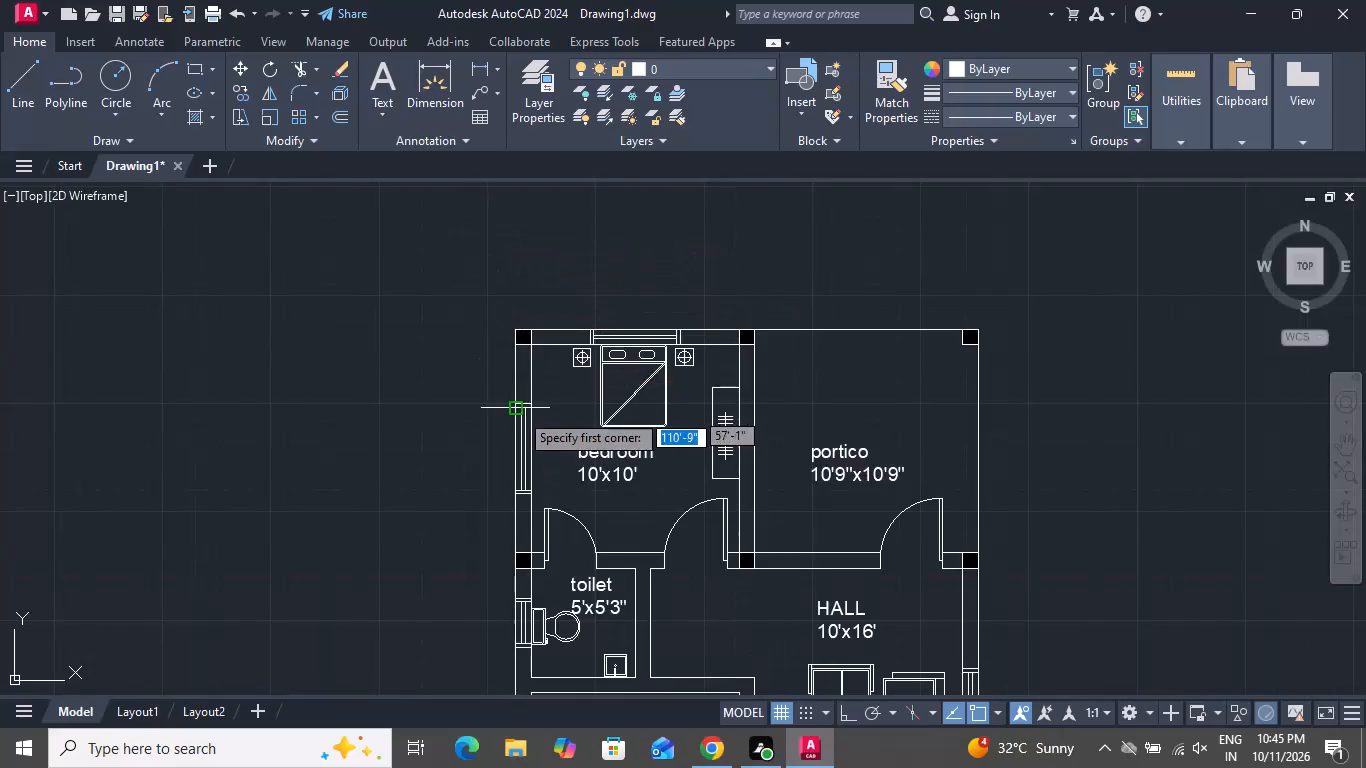
Add a multiline text label "w" just outside the west window of the north bedroom.
scroll(499, 426, up, 3)
click(496, 414)
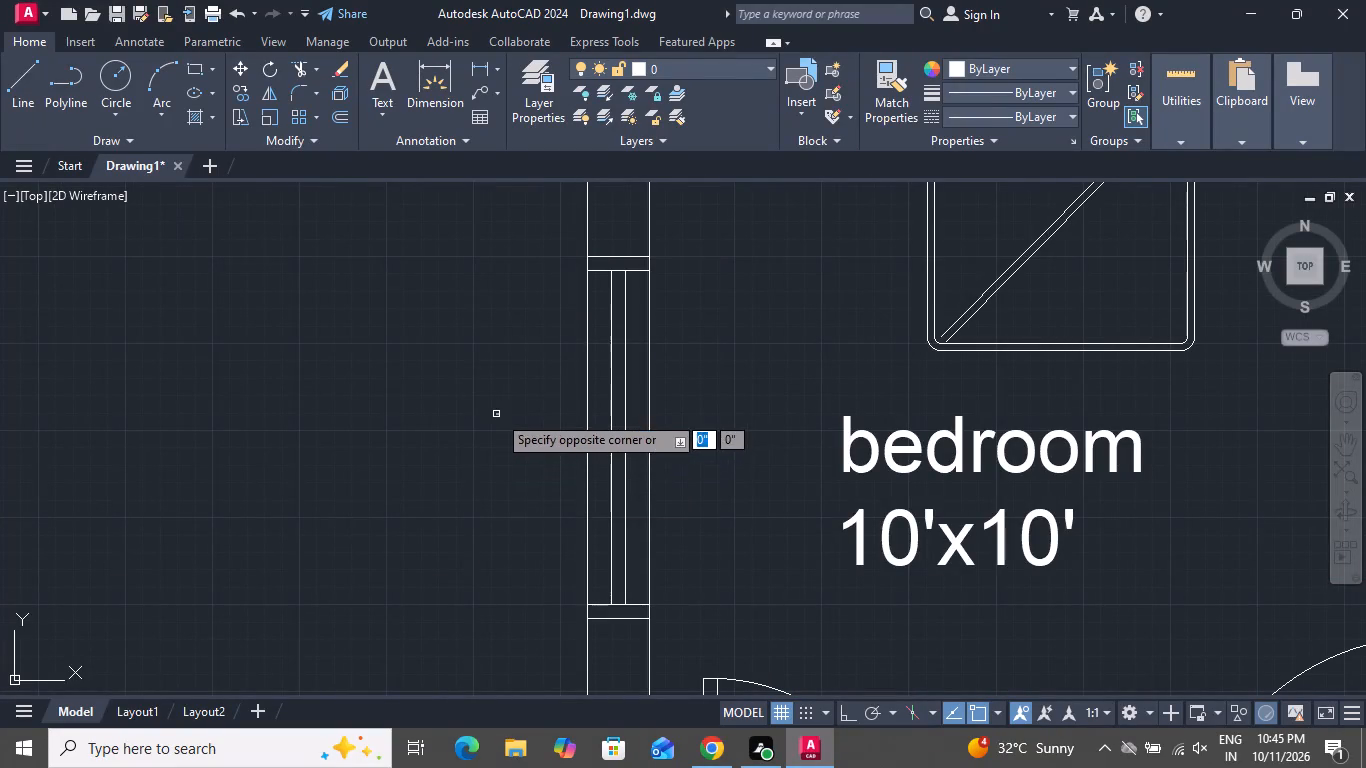
click(530, 430)
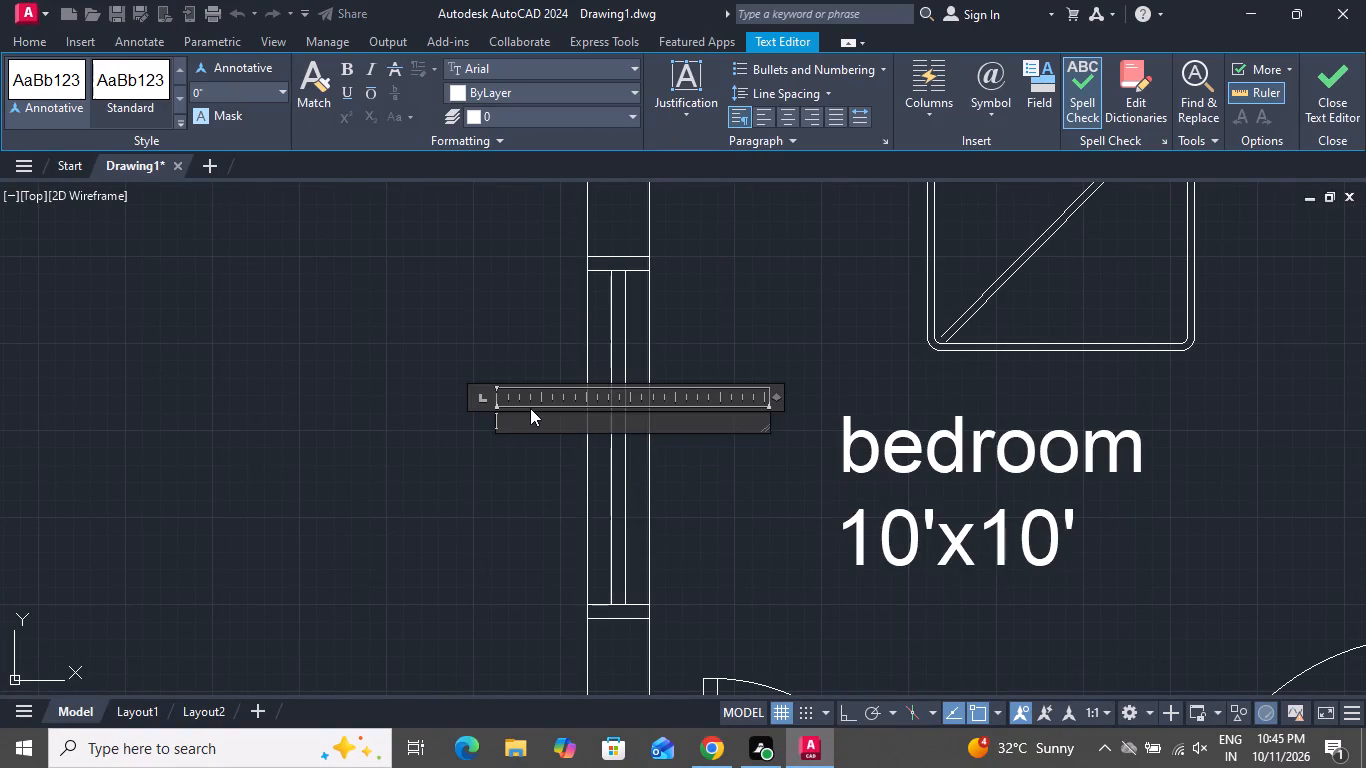
key(w)
click(342, 633)
Set the text height of the new window label "w" to 8".
drag(527, 392, 510, 441)
click(468, 490)
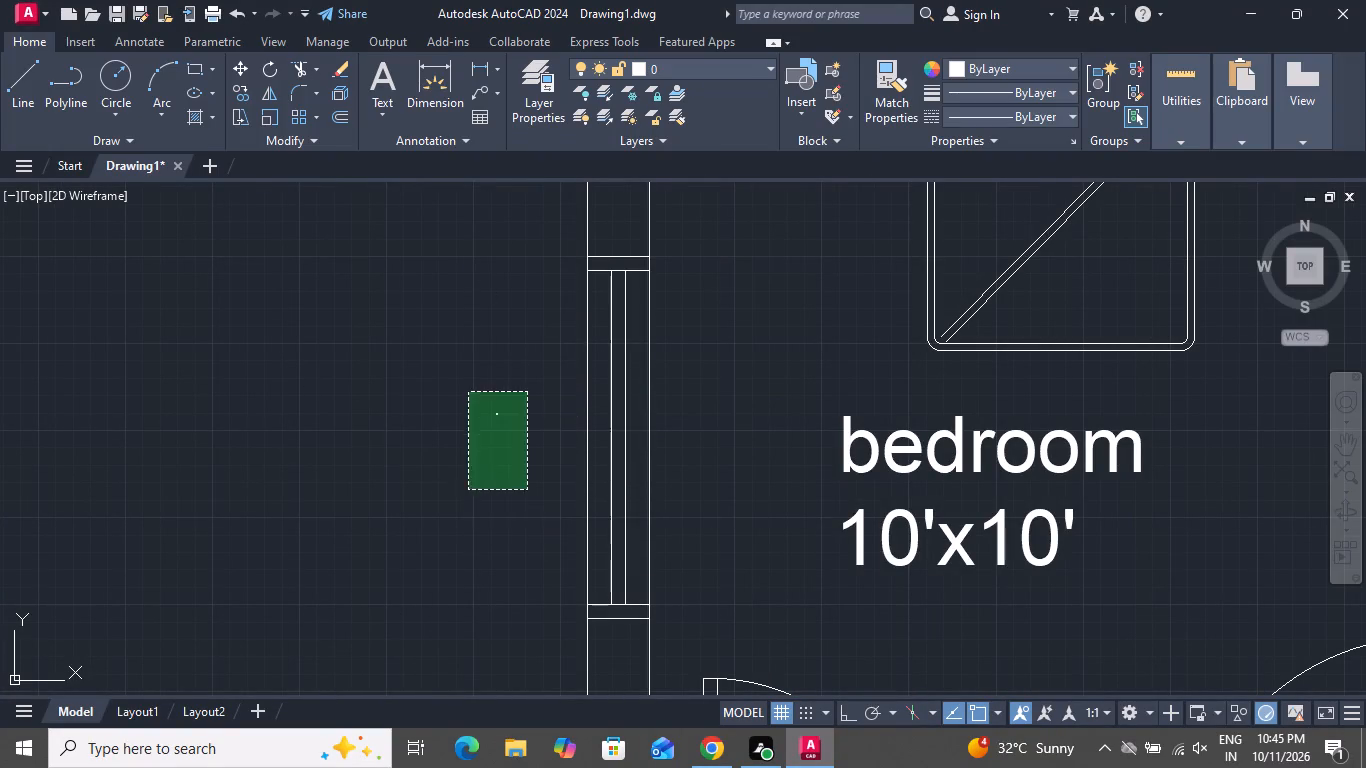
right_click(468, 490)
click(562, 687)
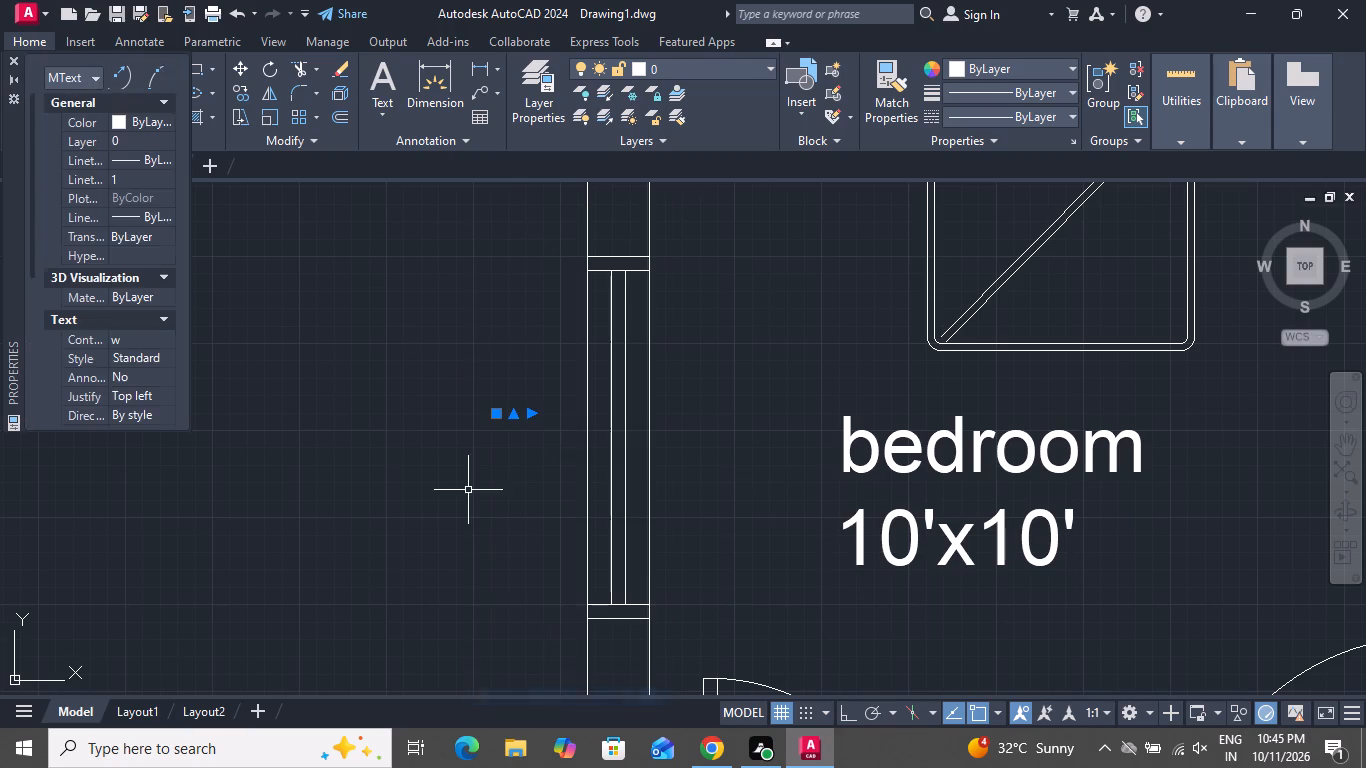
scroll(137, 278, down, 2)
click(150, 199)
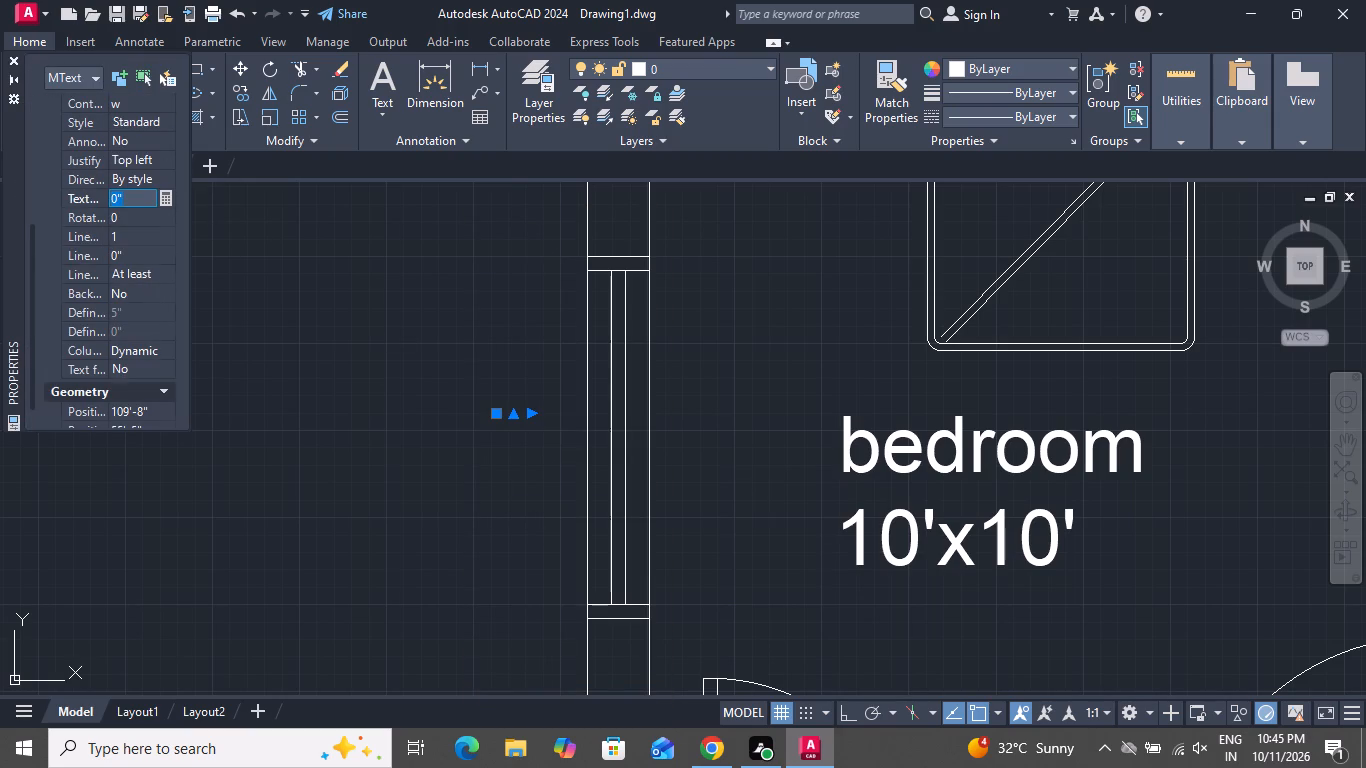
key(BackSpace)
key(8)
key(shift+quotedbl)
click(12, 59)
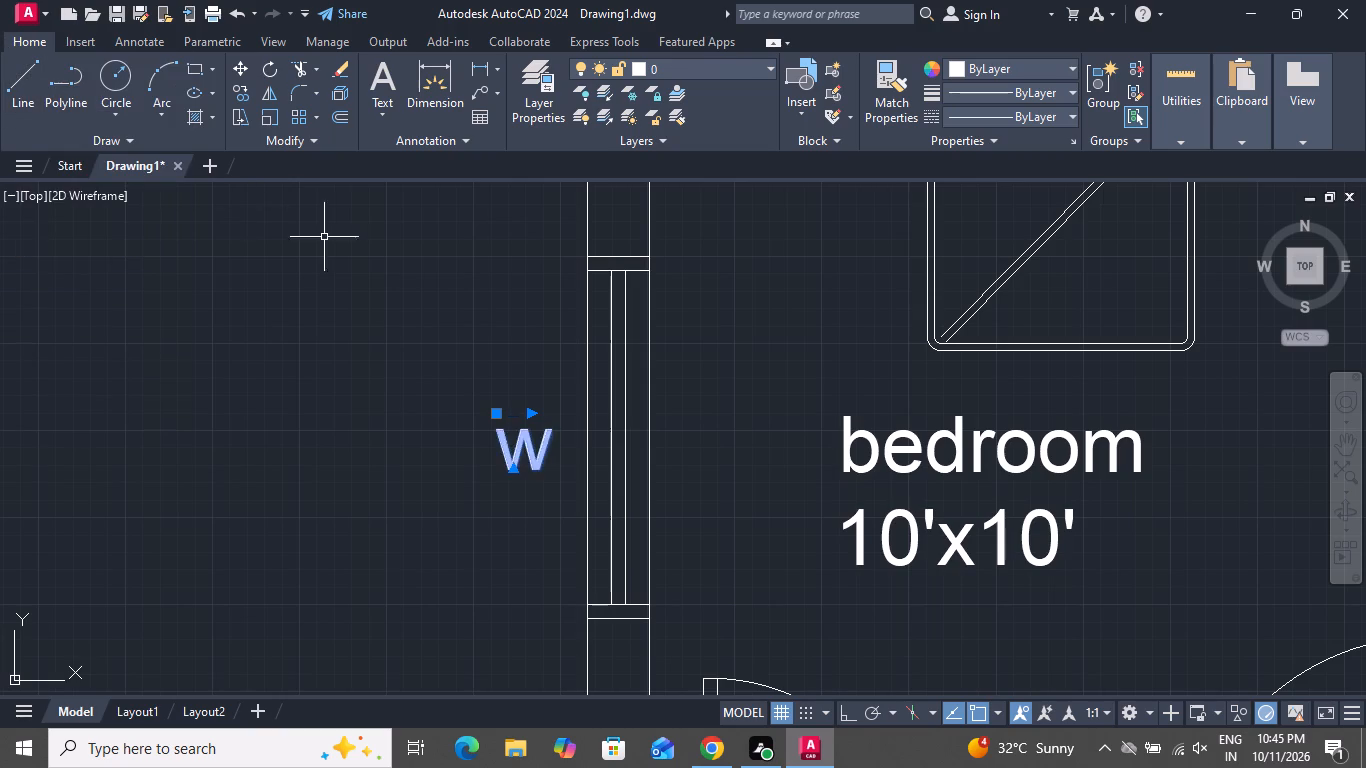
Copy the "w" label from the north bedroom's west window to just outside the kitchen's west window.
scroll(408, 313, down, 3)
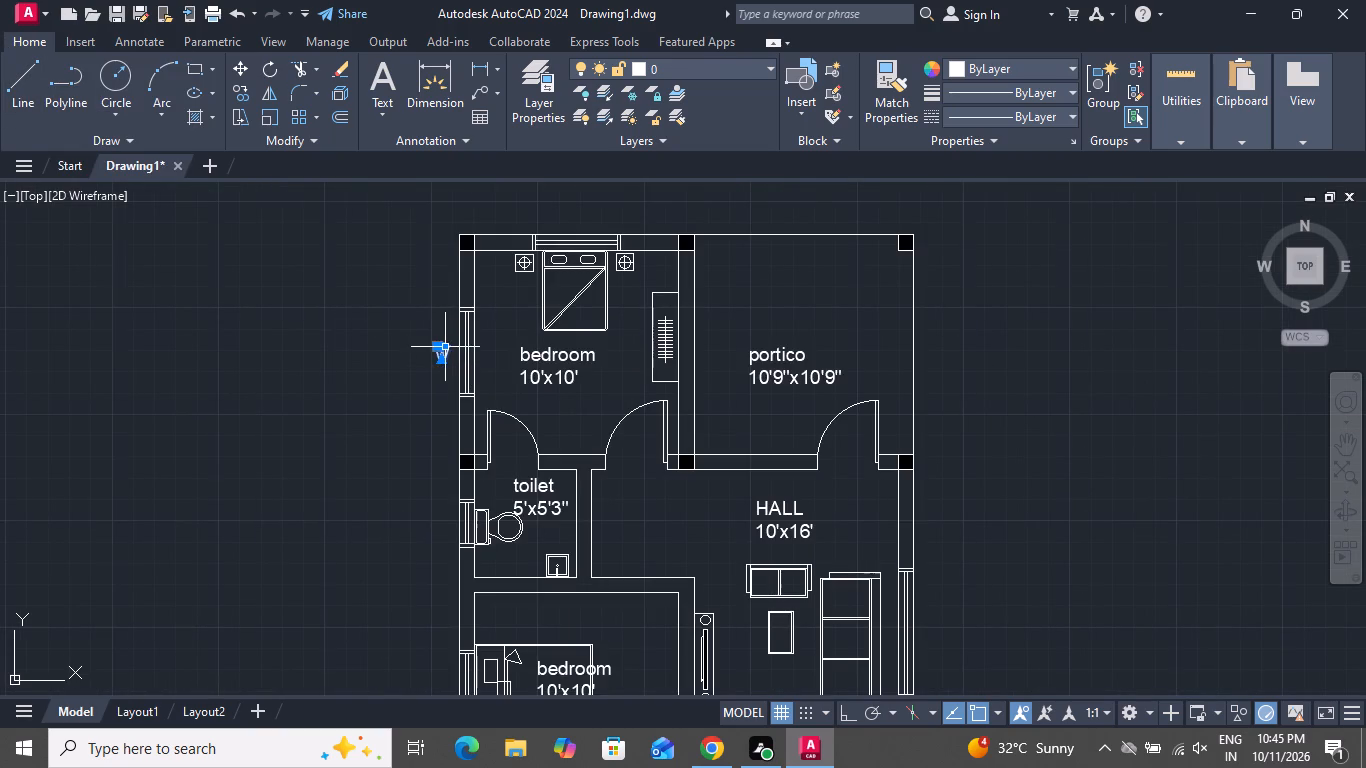
key(Escape)
click(436, 358)
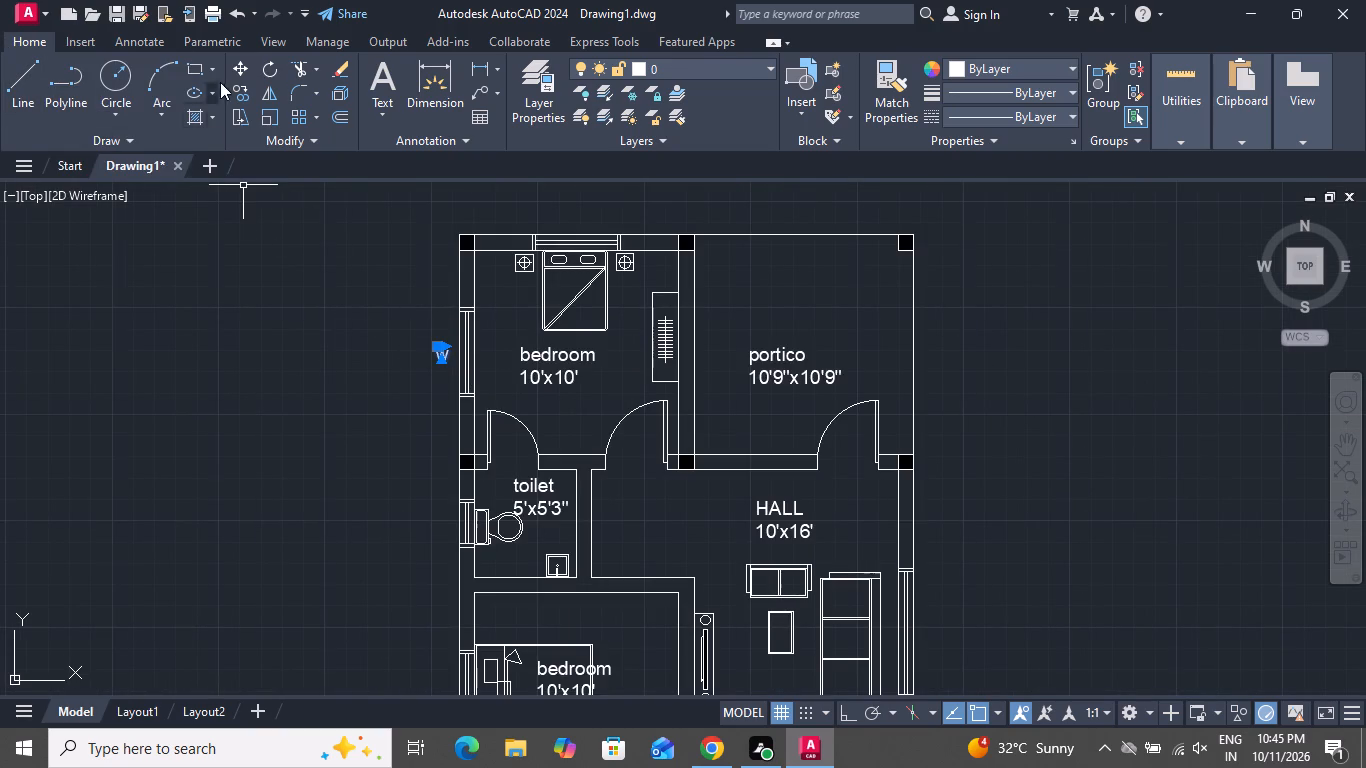
click(231, 87)
click(429, 350)
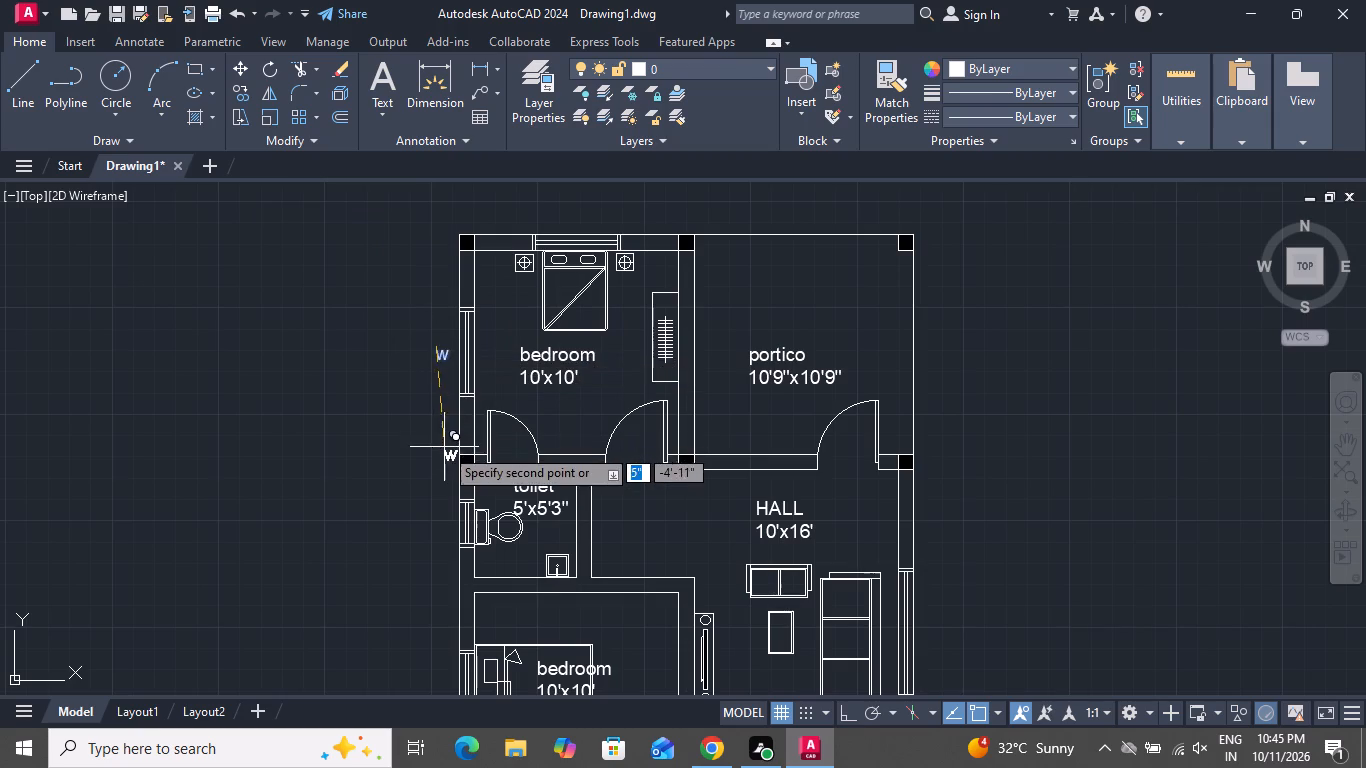
scroll(449, 433, down, 2)
scroll(426, 643, up, 6)
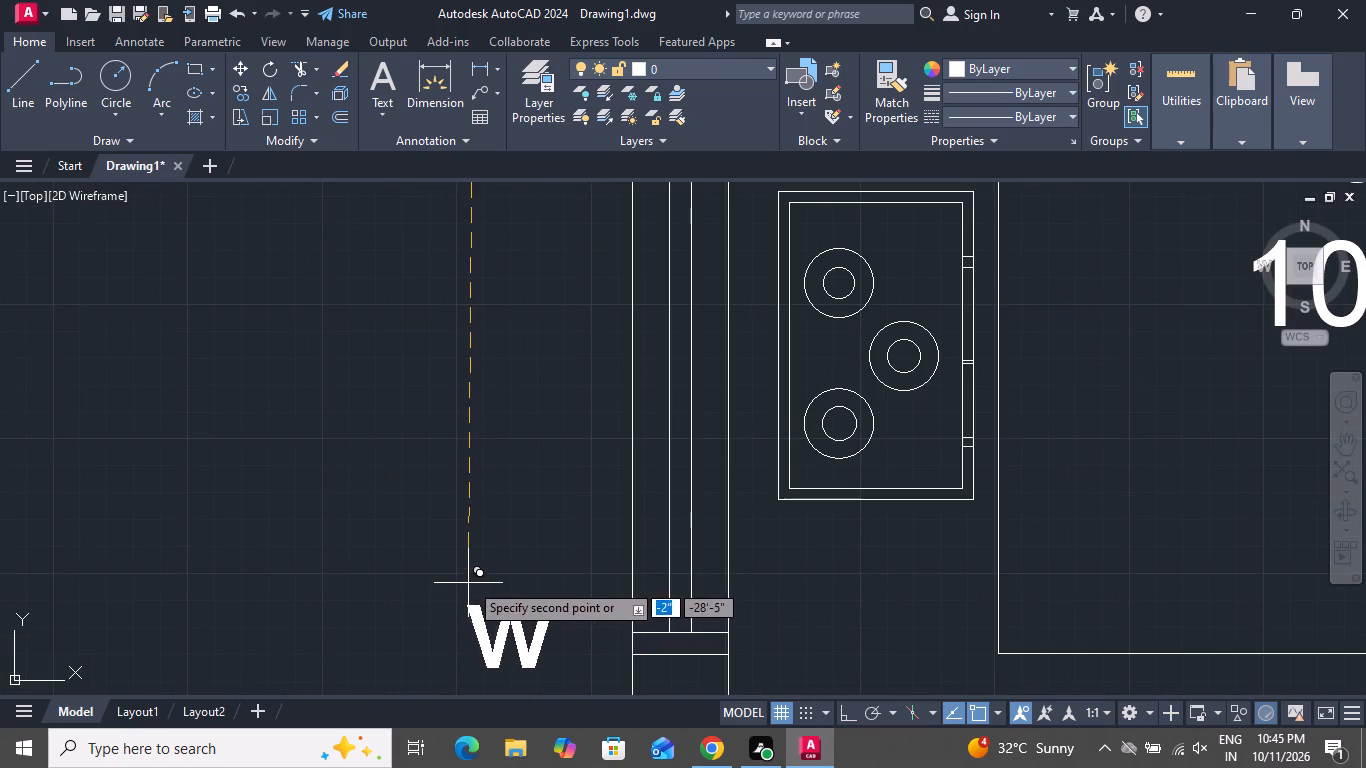
click(531, 305)
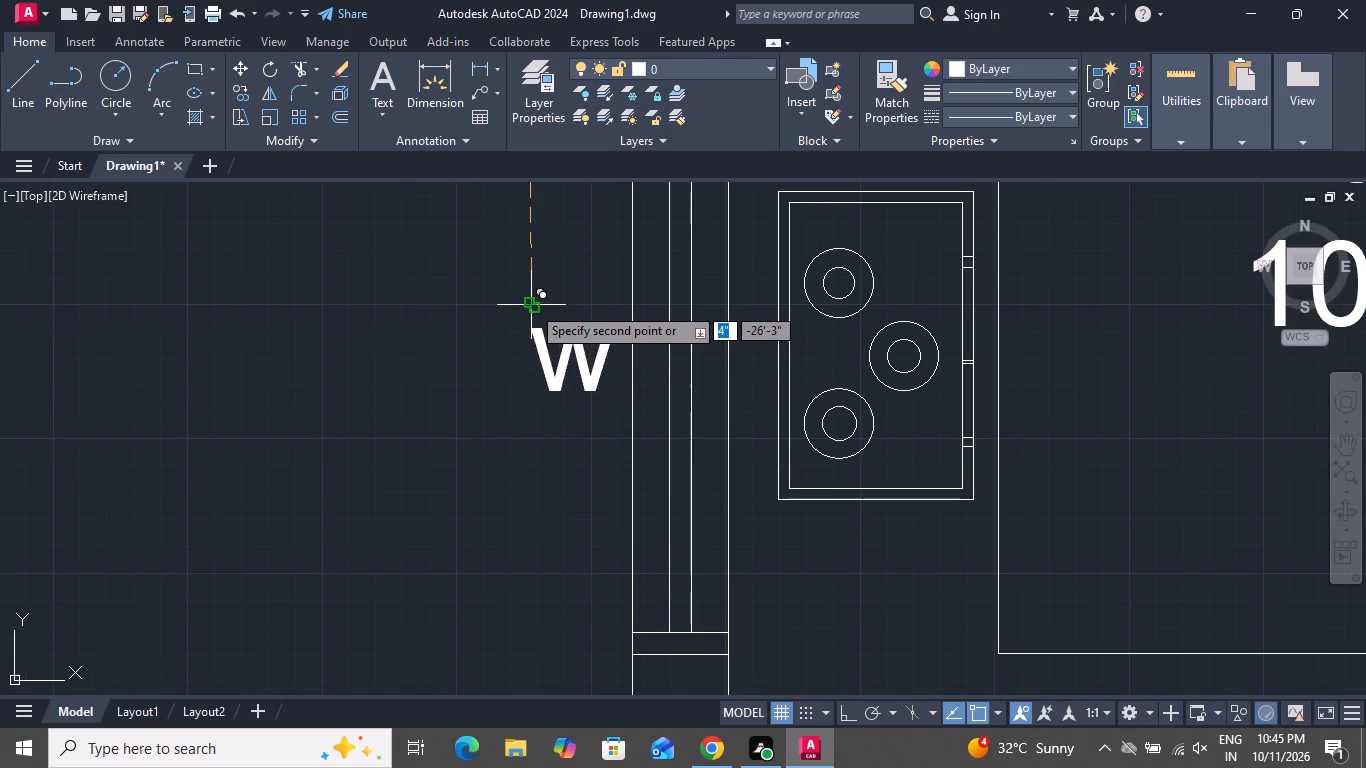
Place further copies of the "w" label outside the dining room's south and east windows.
scroll(519, 322, down, 5)
scroll(735, 375, up, 3)
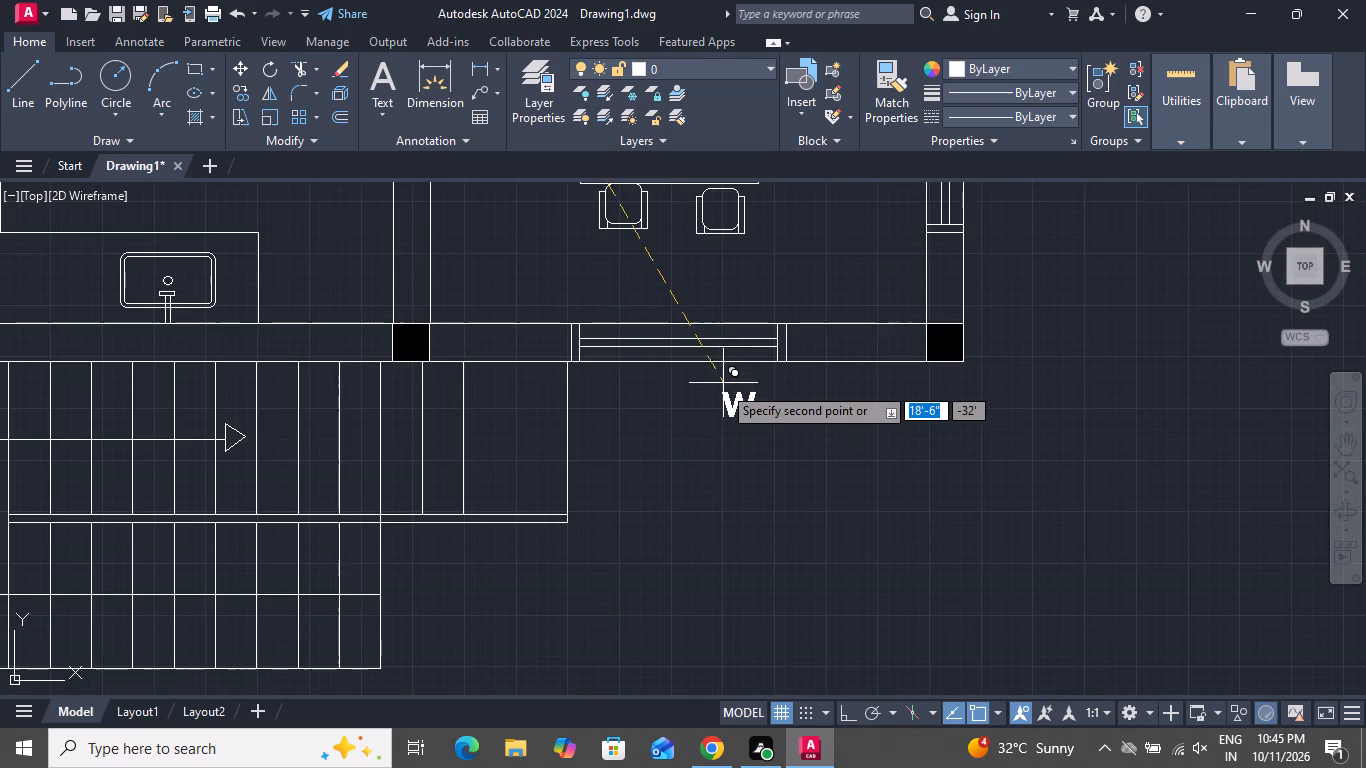
click(702, 390)
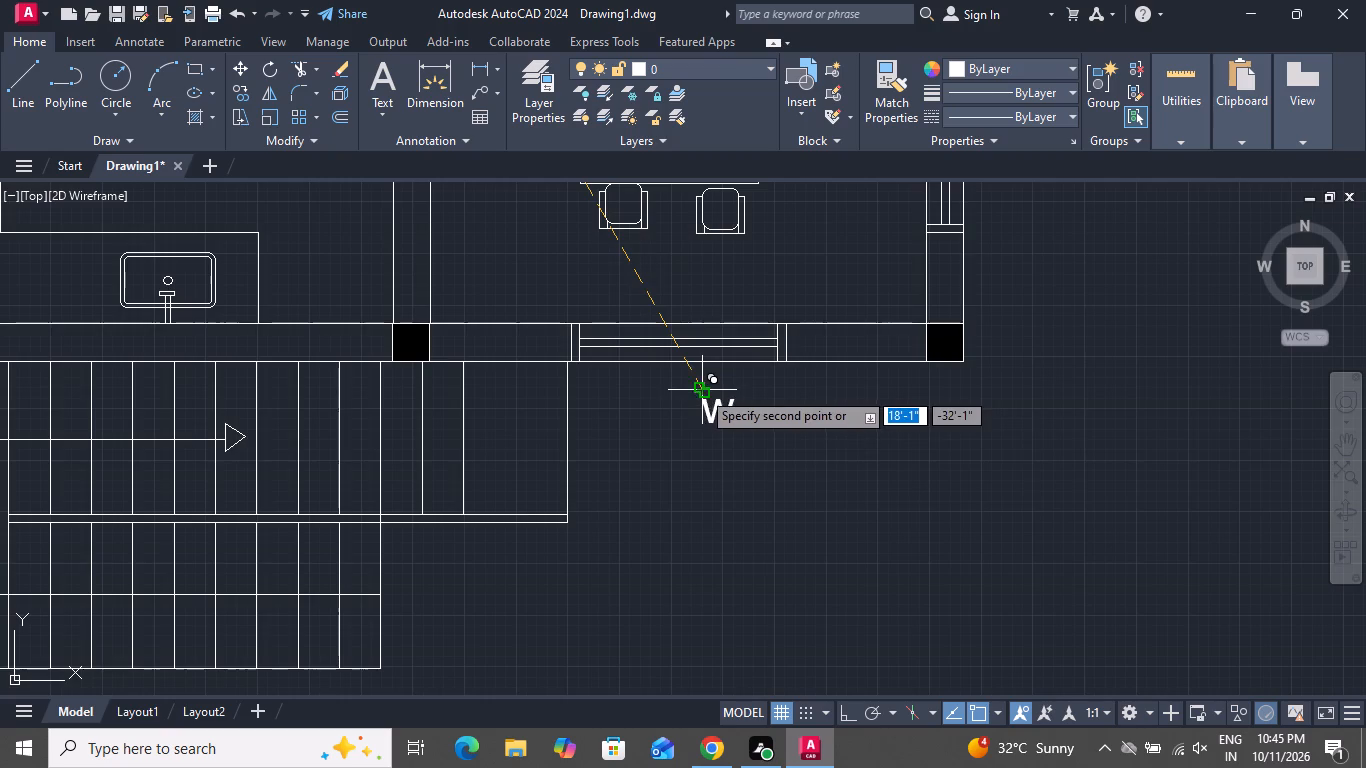
scroll(687, 402, down, 3)
scroll(764, 332, up, 2)
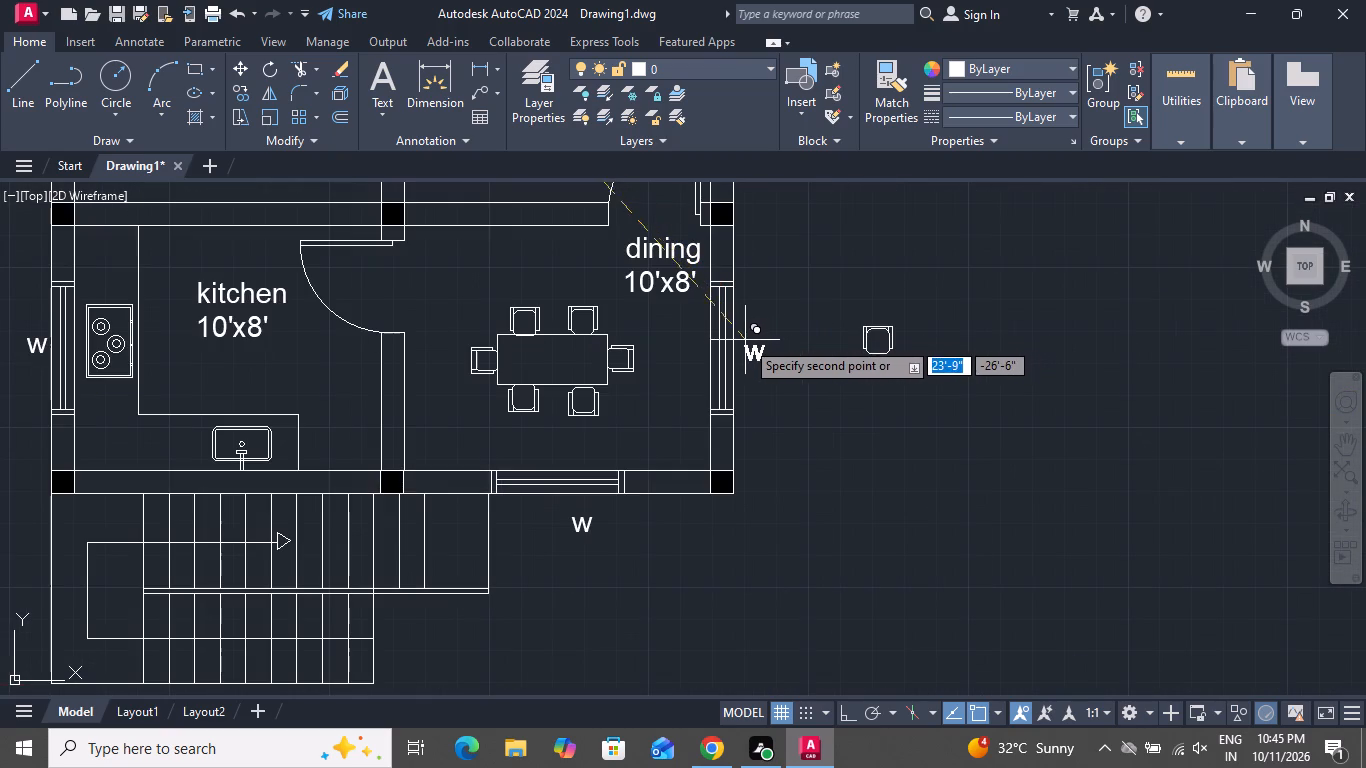
click(751, 336)
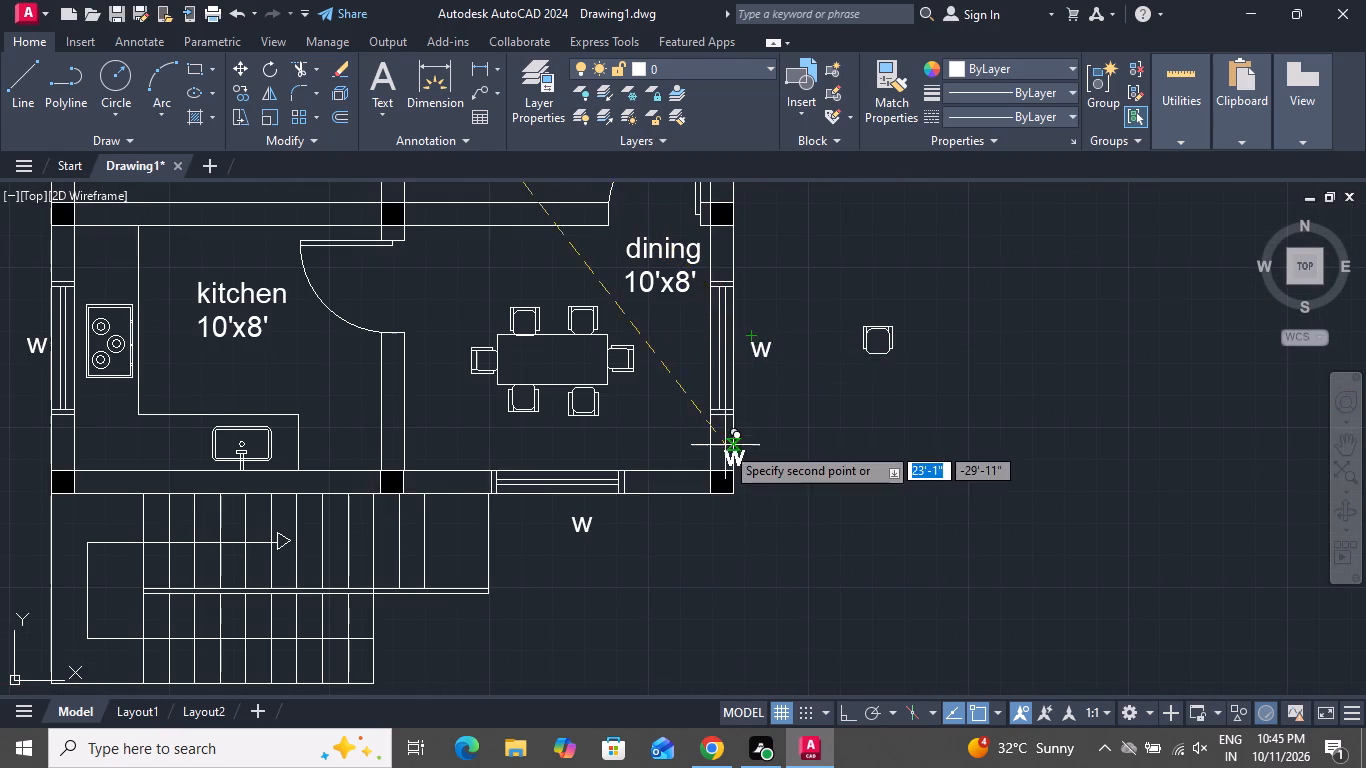
Place another copy of the "w" label just outside the hall's east window.
scroll(725, 445, down, 2)
scroll(725, 445, up, 1)
scroll(752, 308, down, 2)
scroll(751, 244, up, 3)
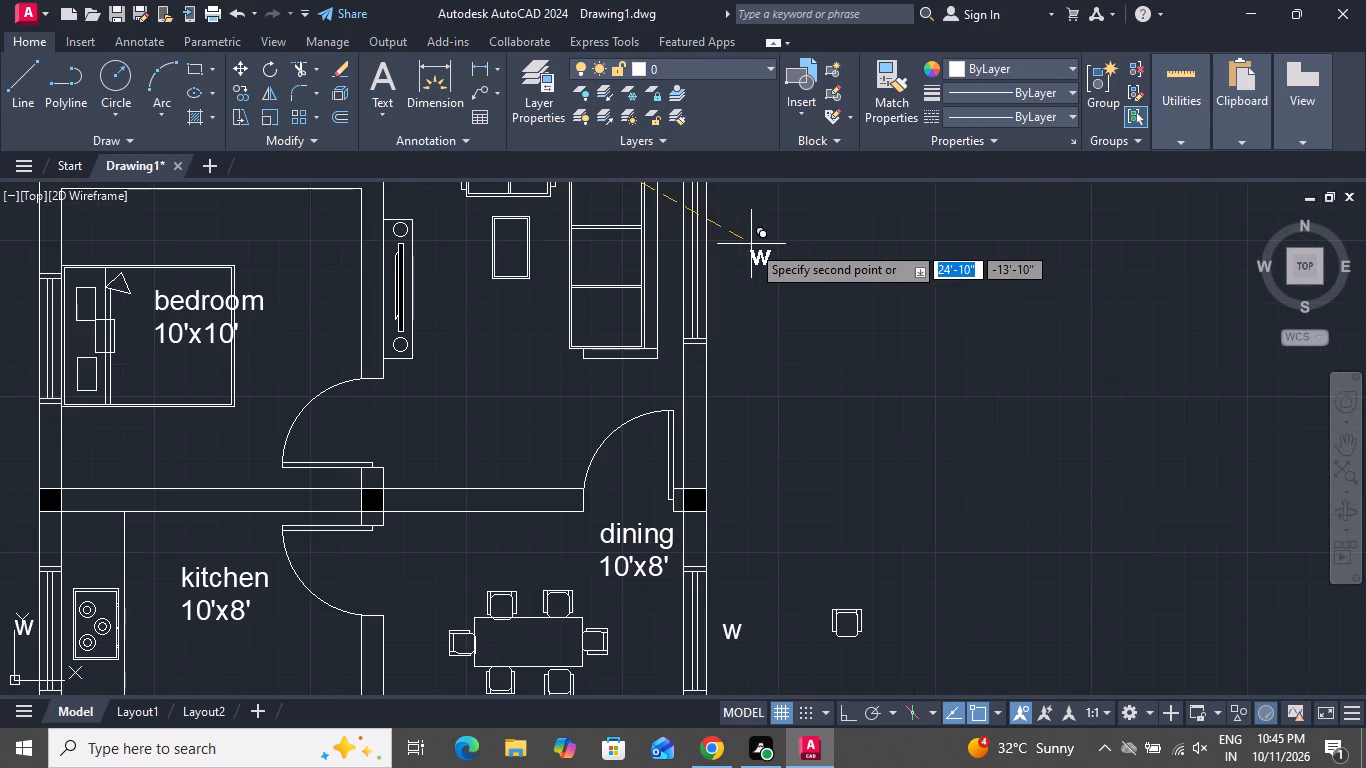
click(718, 232)
Place "w" label copies outside the north bedroom's north window and the toilet's west window, and end the copying.
scroll(724, 421, down, 1)
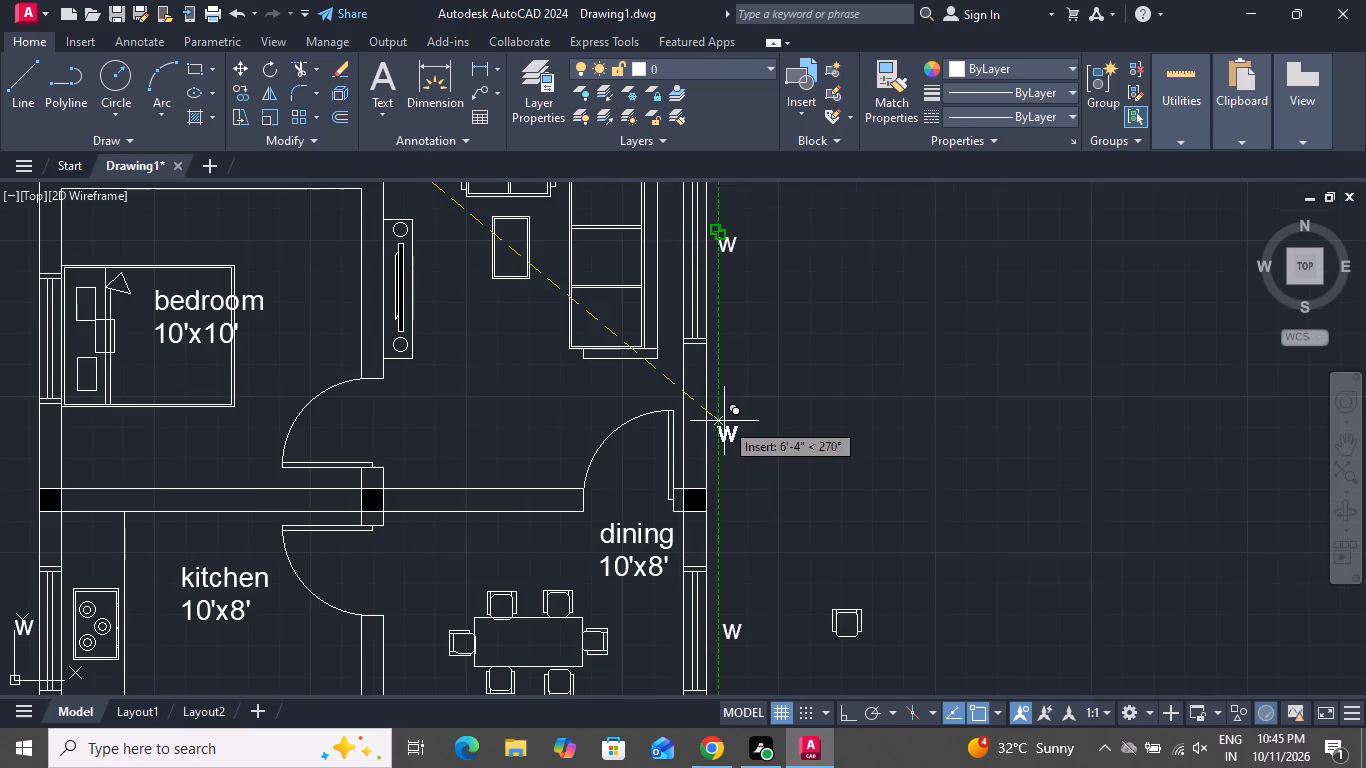
scroll(724, 421, down, 1)
scroll(712, 508, down, 4)
scroll(714, 440, up, 3)
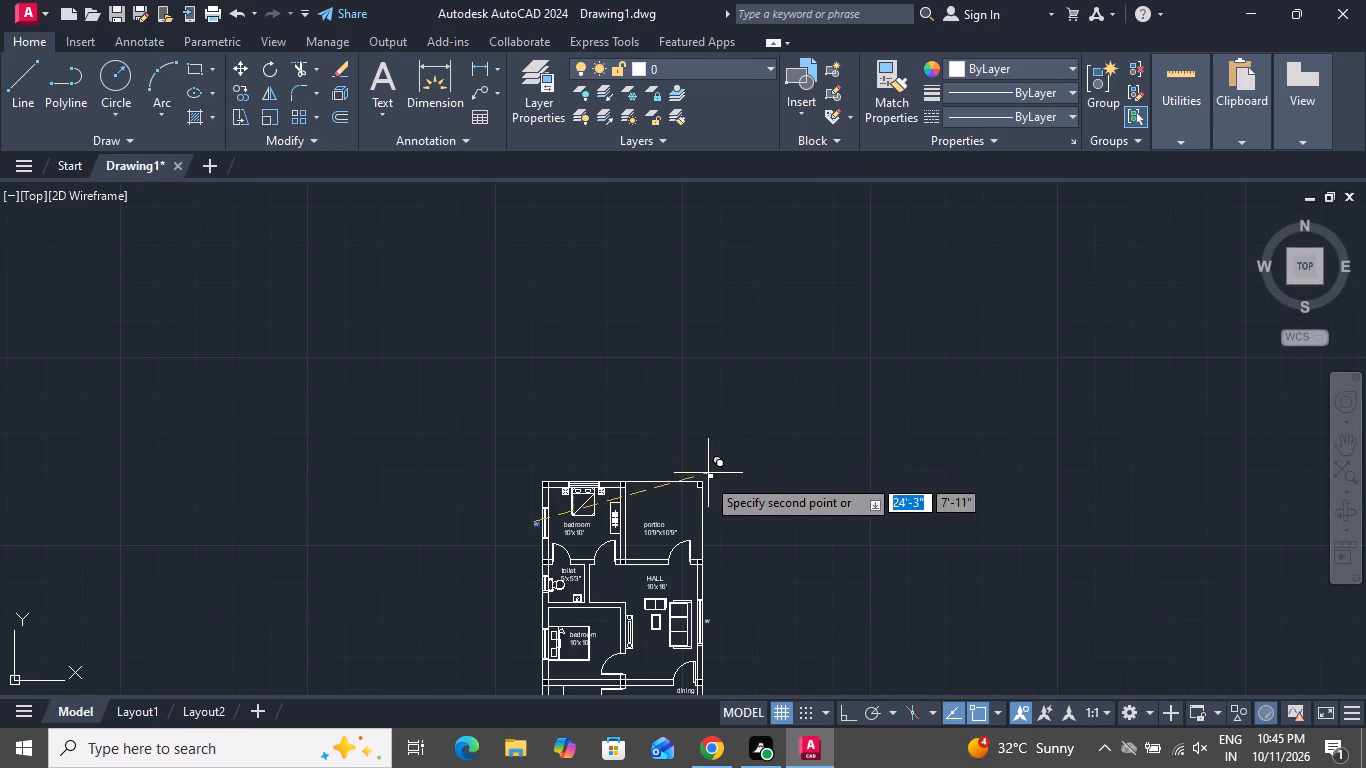
scroll(628, 628, up, 1)
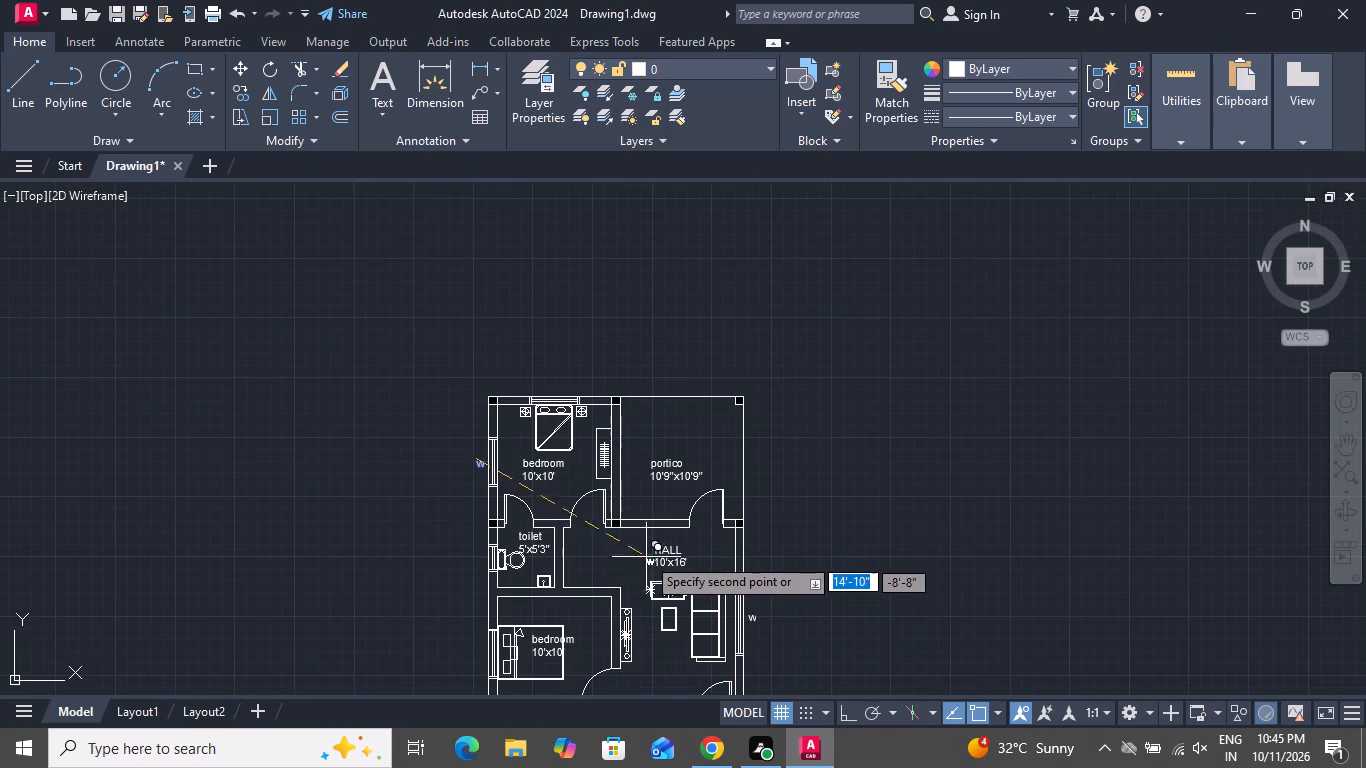
scroll(643, 460, up, 1)
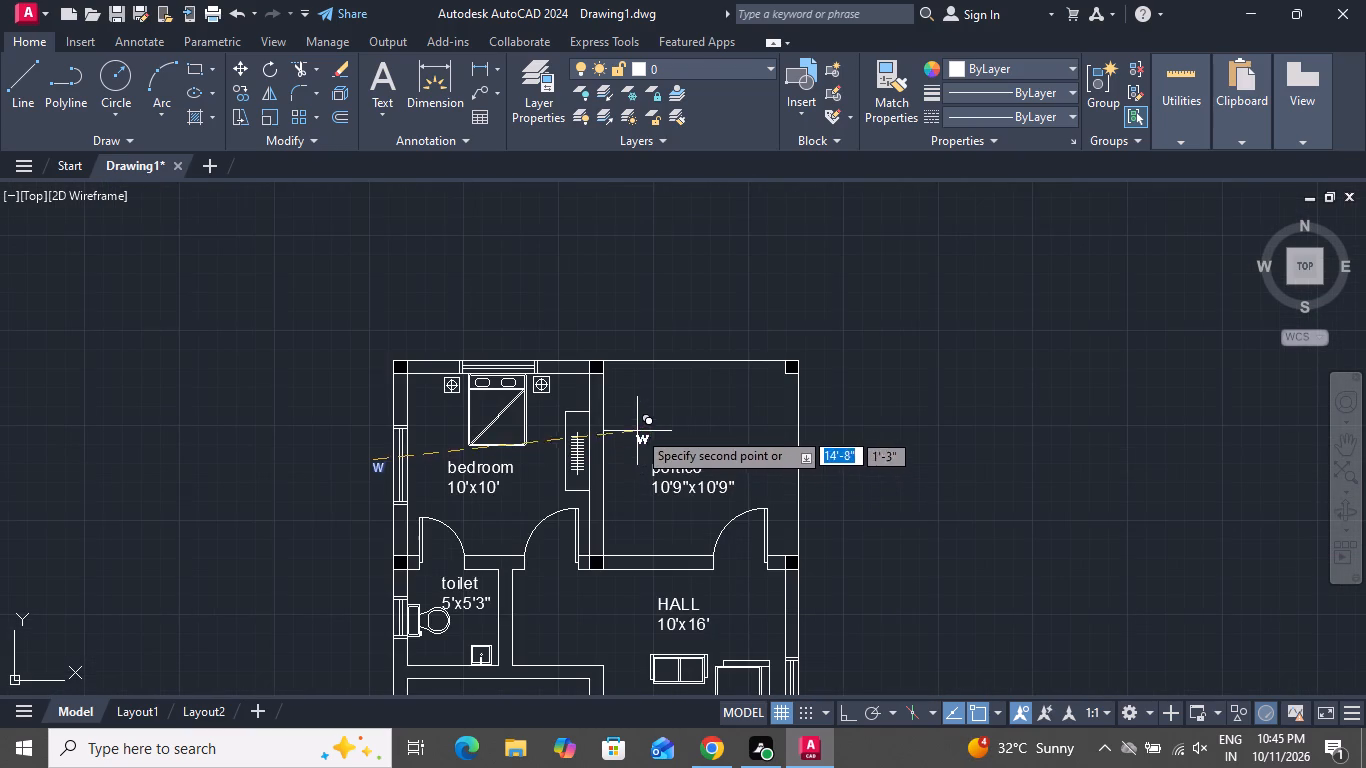
click(485, 338)
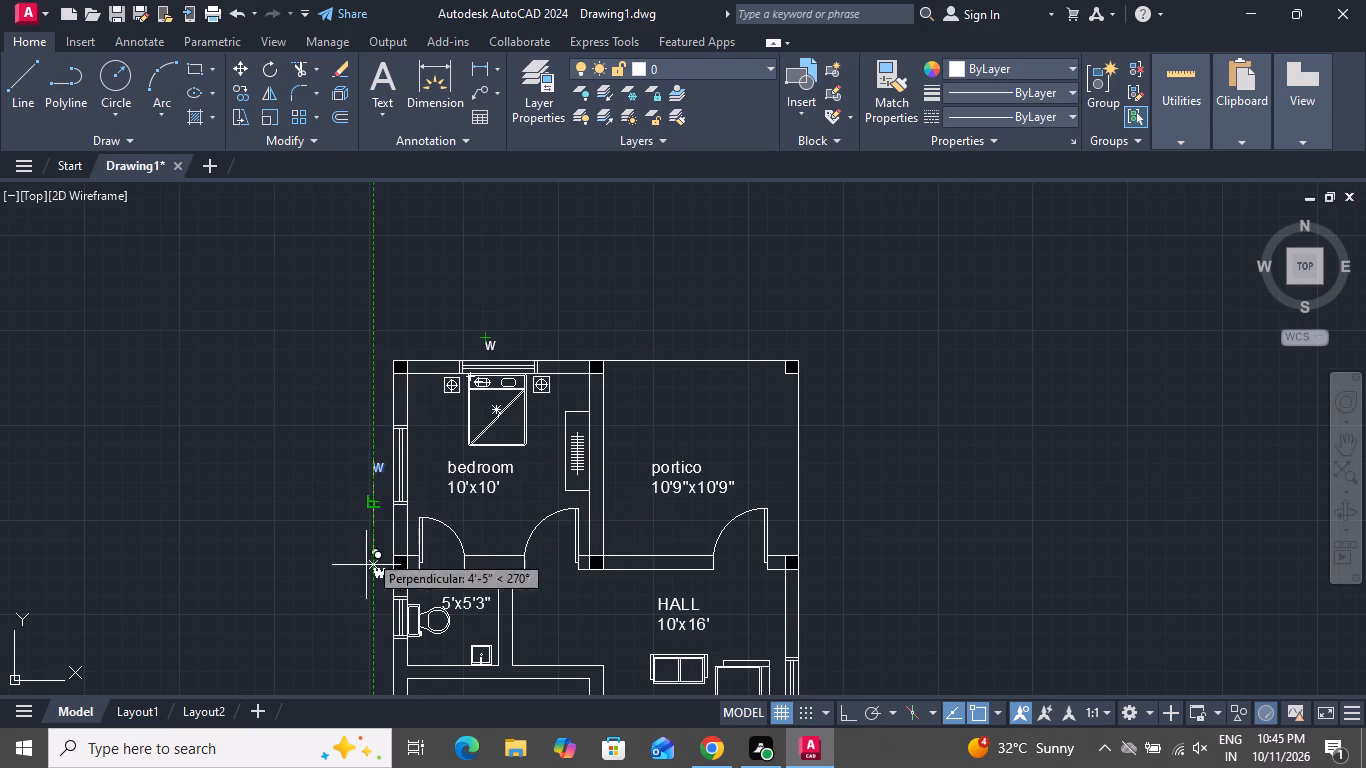
click(370, 617)
right_drag(373, 603, 373, 602)
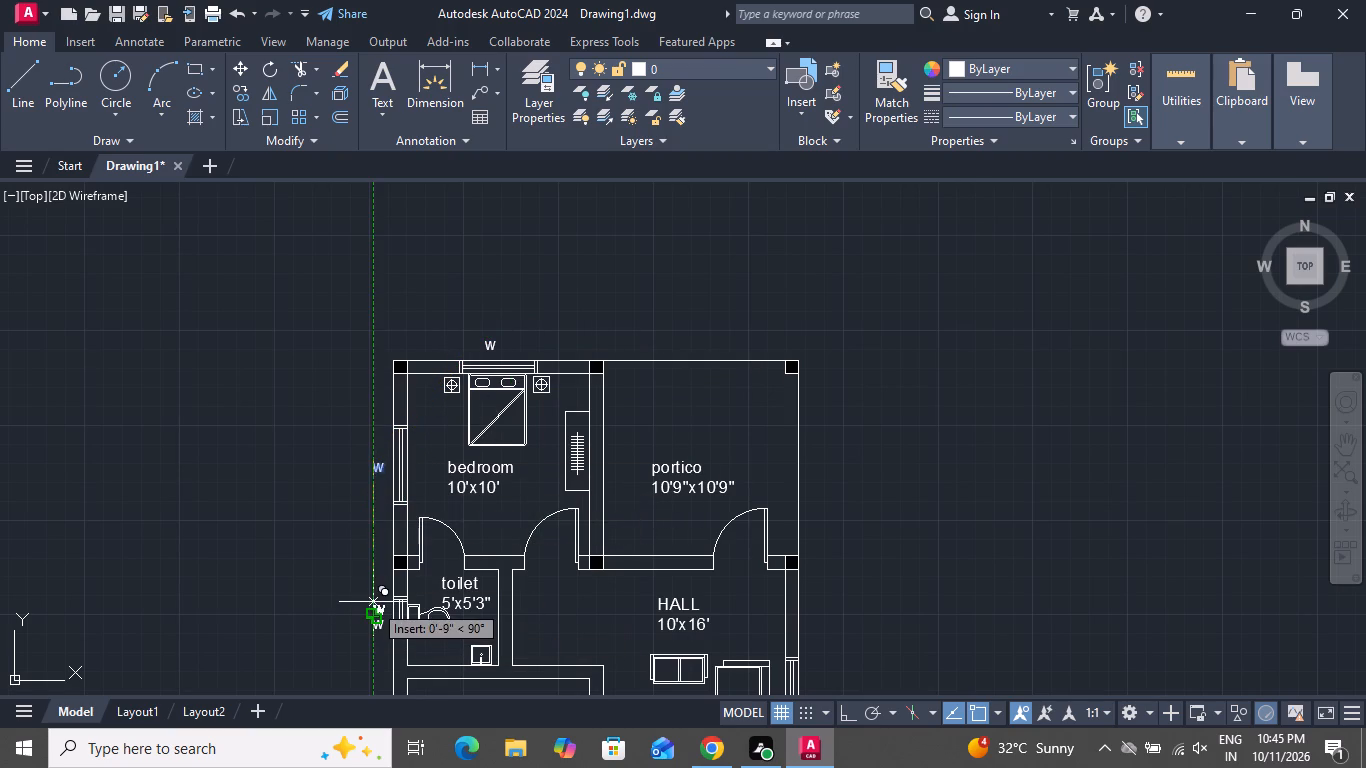
right_drag(373, 602, 367, 593)
click(399, 374)
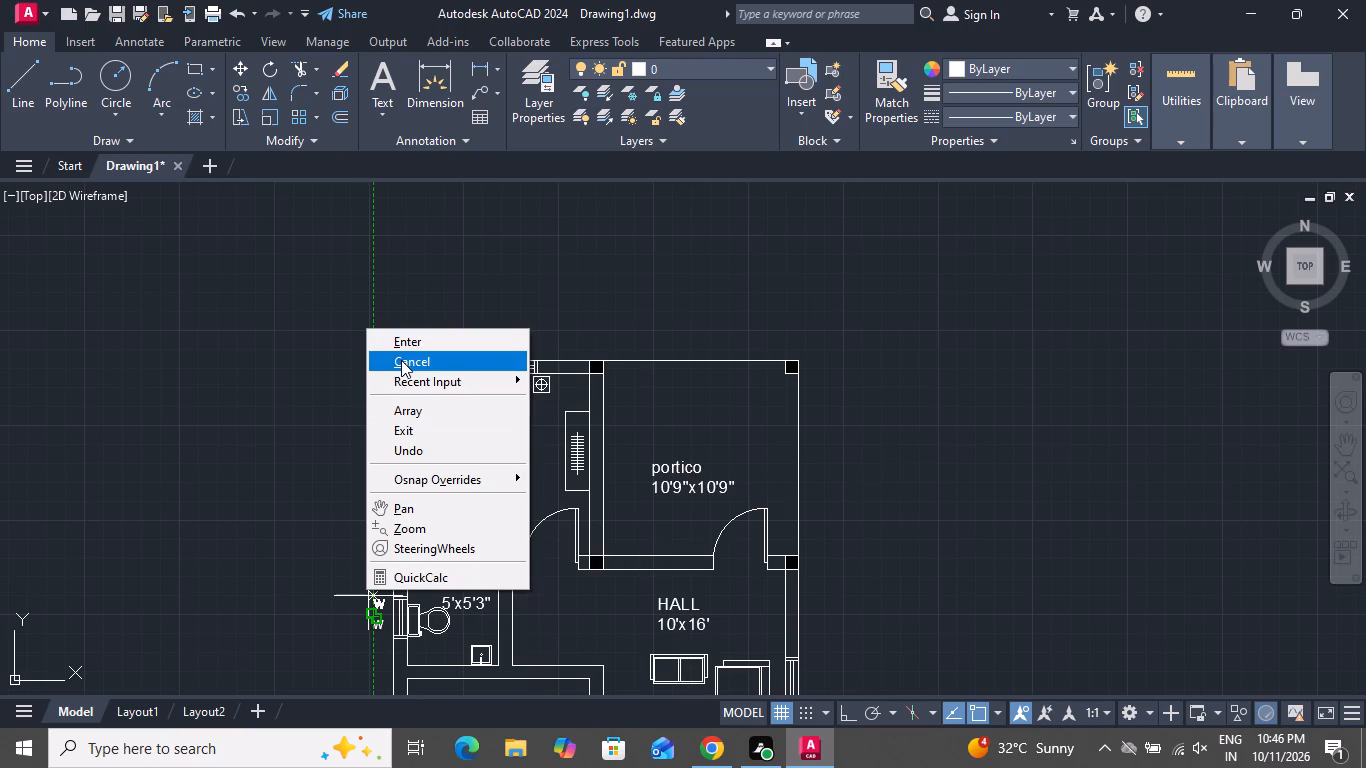
click(401, 360)
Change the label outside the toilet's west window to "v".
scroll(381, 466, down, 2)
scroll(383, 574, up, 2)
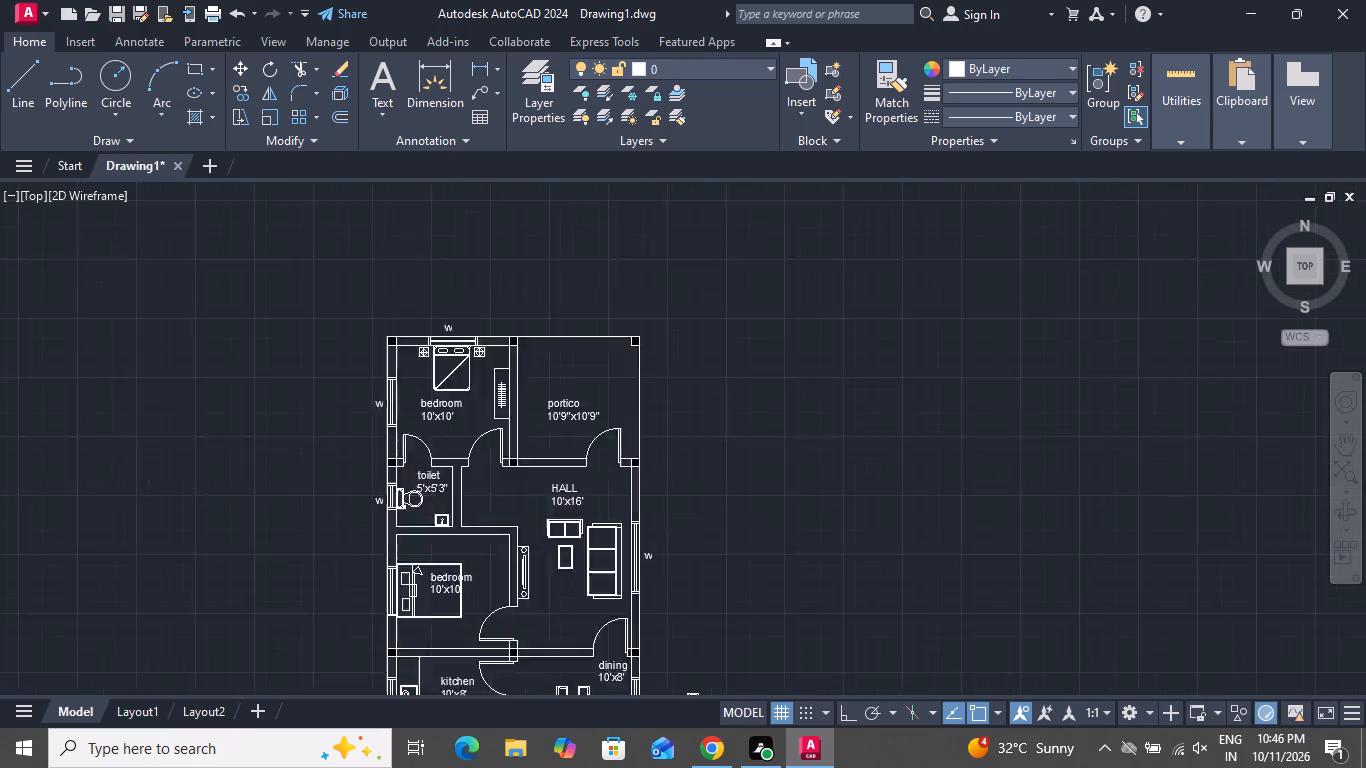
scroll(381, 572, up, 1)
double_click(374, 401)
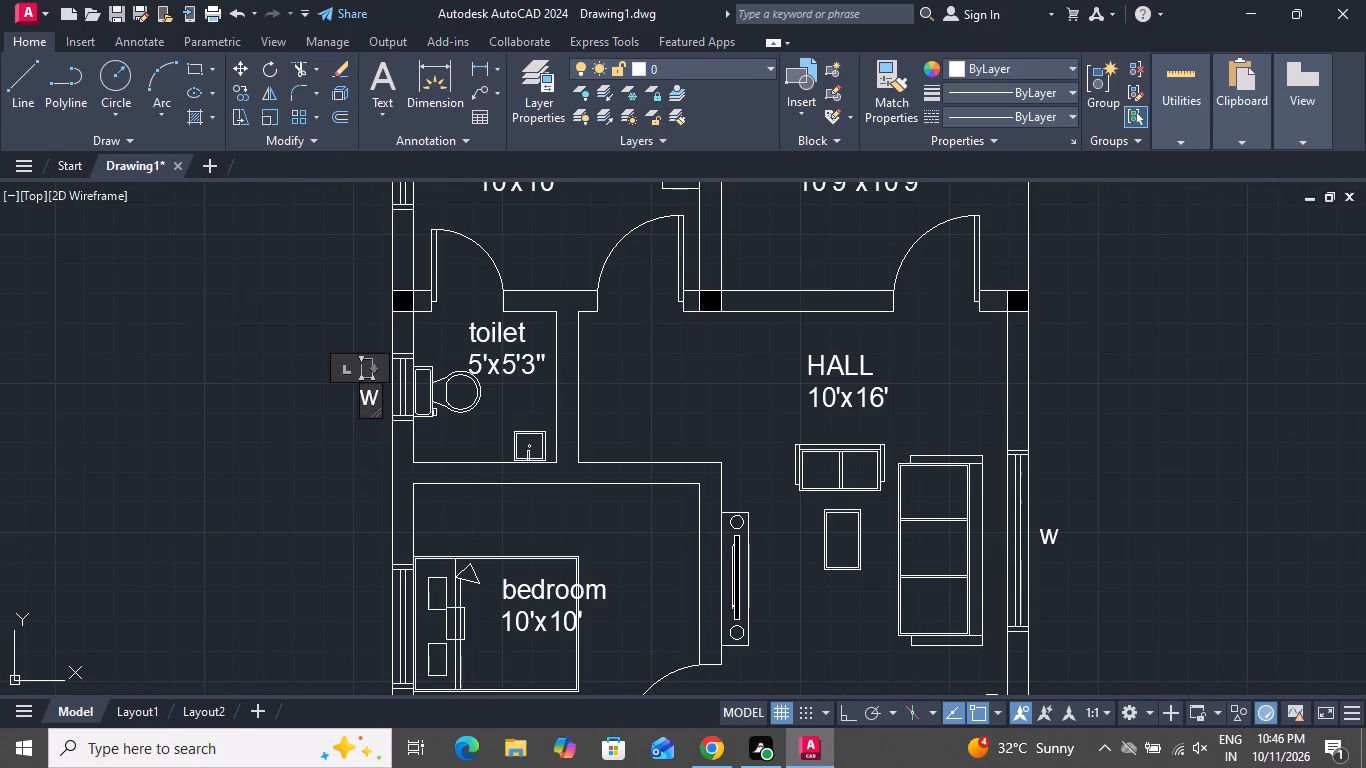
key(BackSpace)
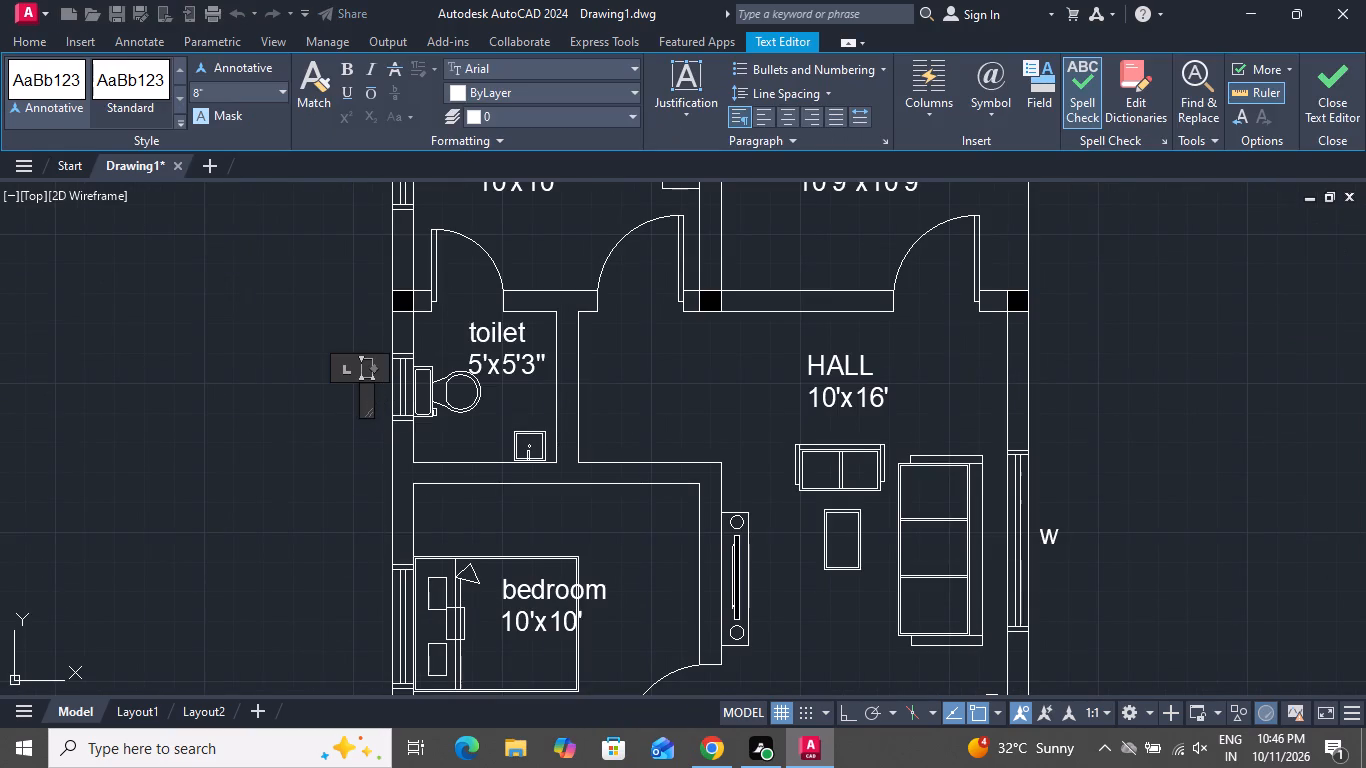
key(v)
click(223, 601)
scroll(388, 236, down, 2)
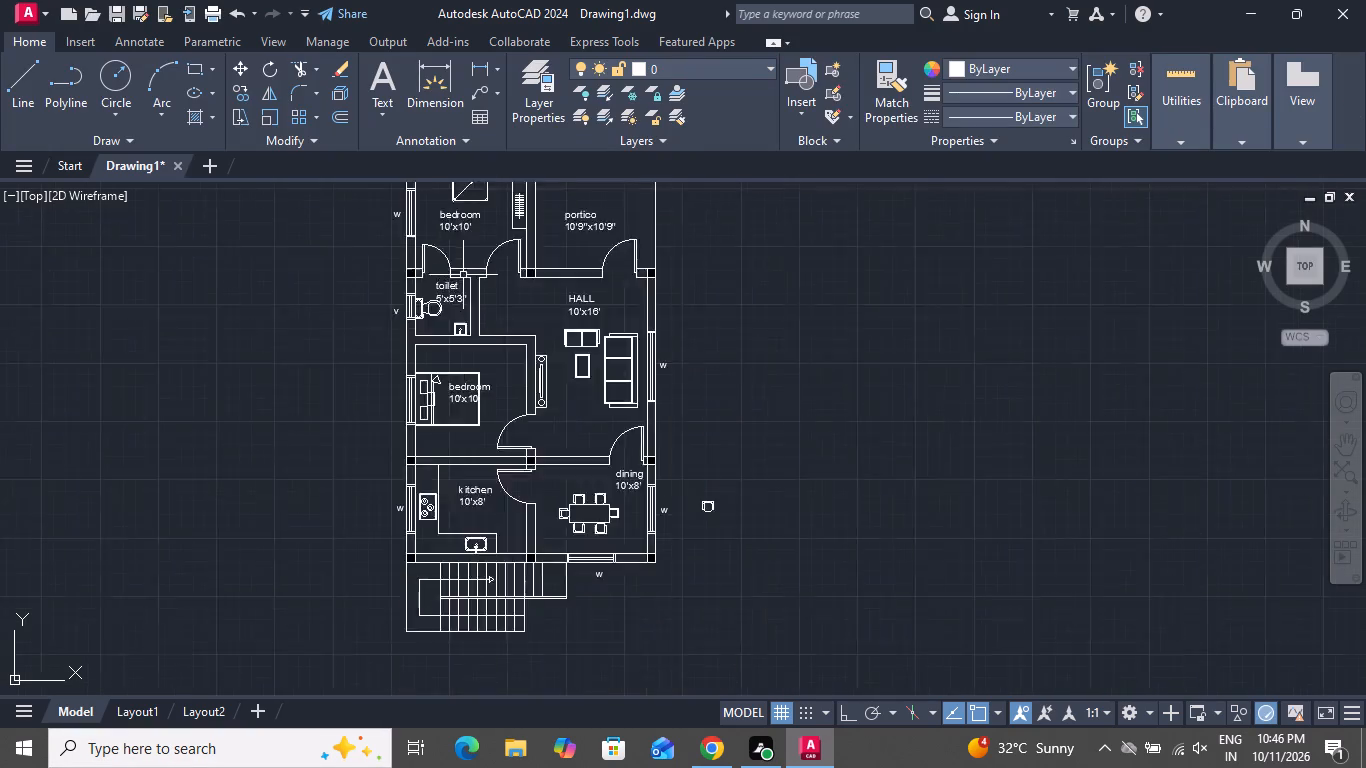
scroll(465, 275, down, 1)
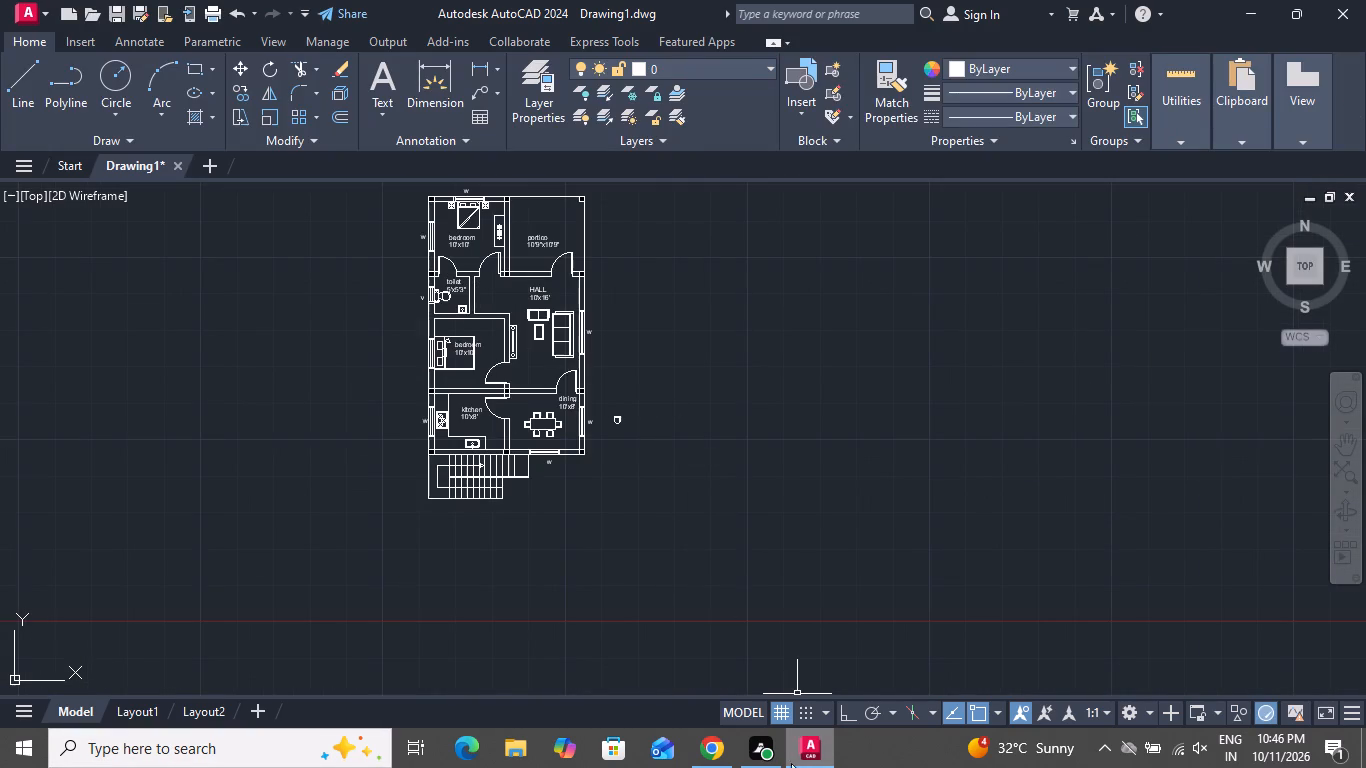
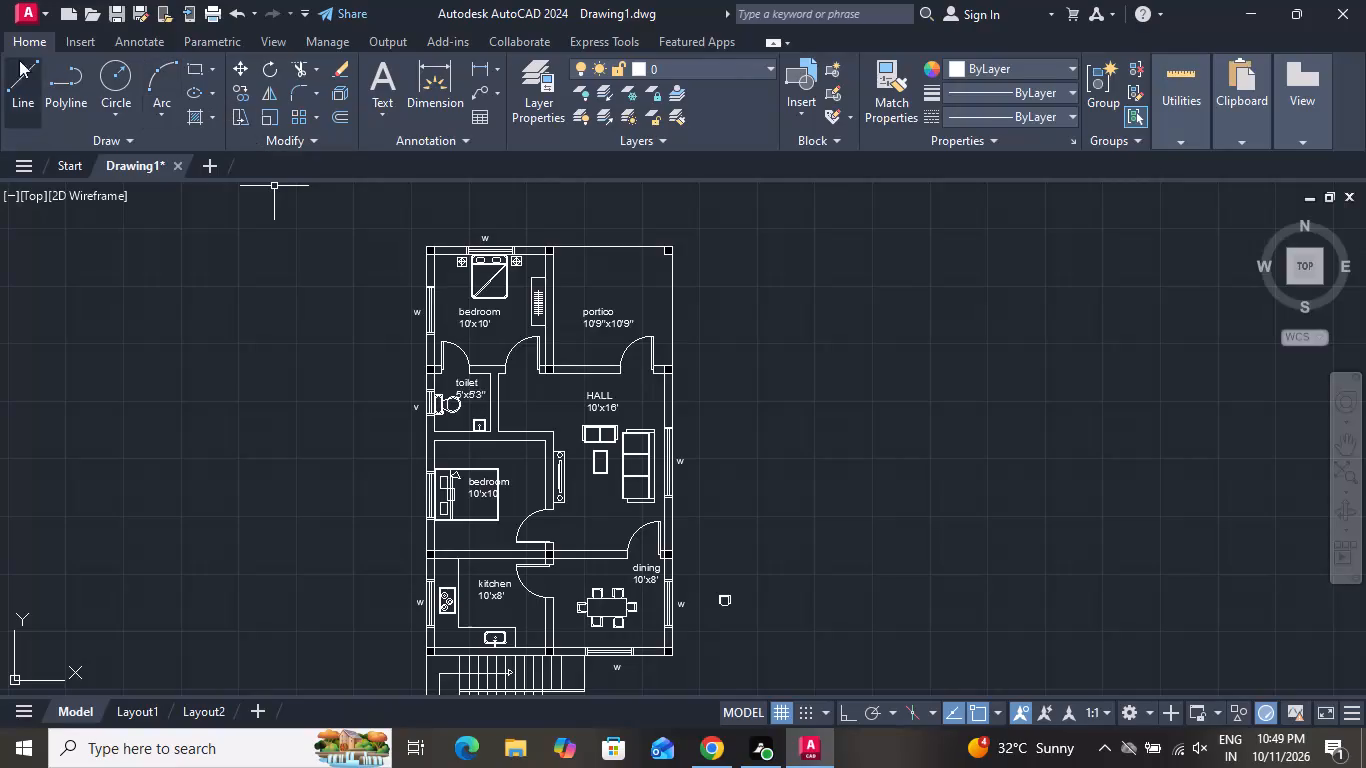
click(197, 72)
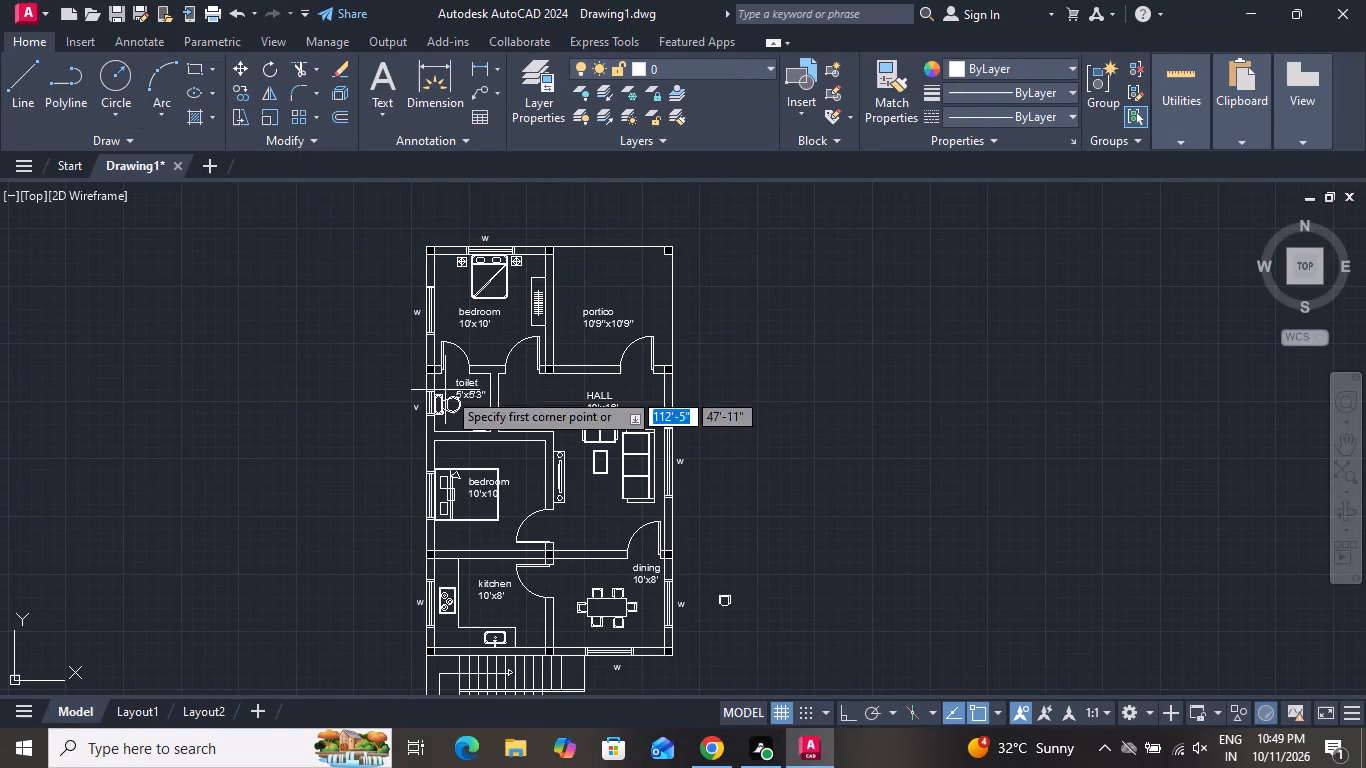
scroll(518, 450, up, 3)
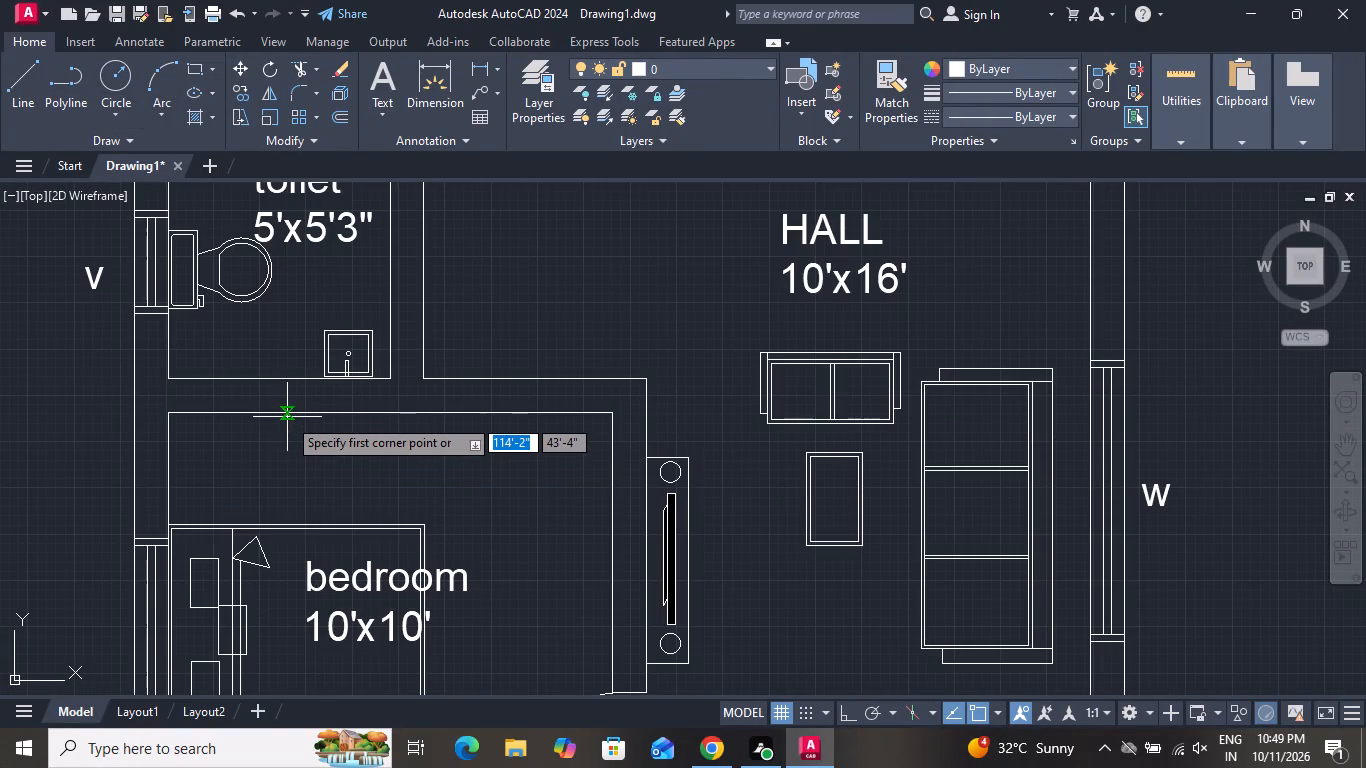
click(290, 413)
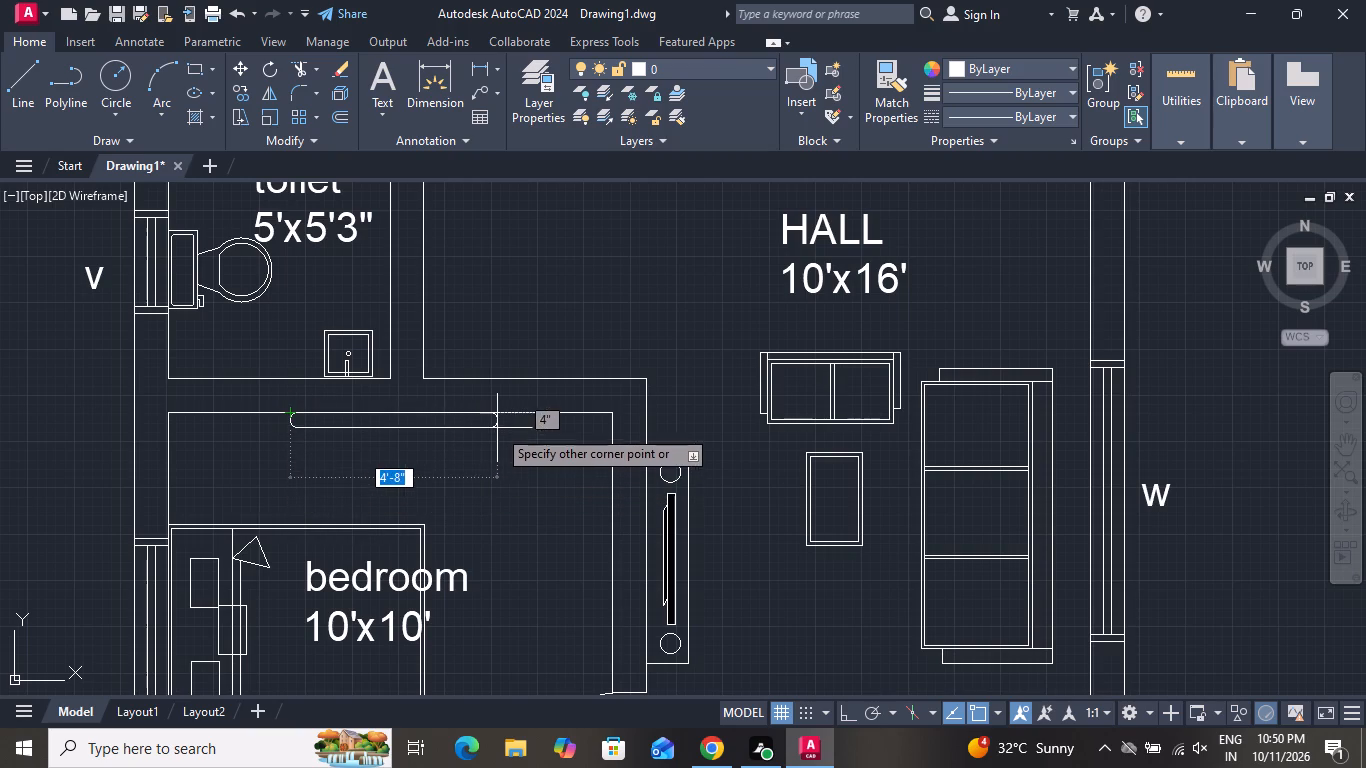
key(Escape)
Change the Rectangle command's fillet radius using two picked points west of the plan, so that rectangles draw with square corners.
key(r)
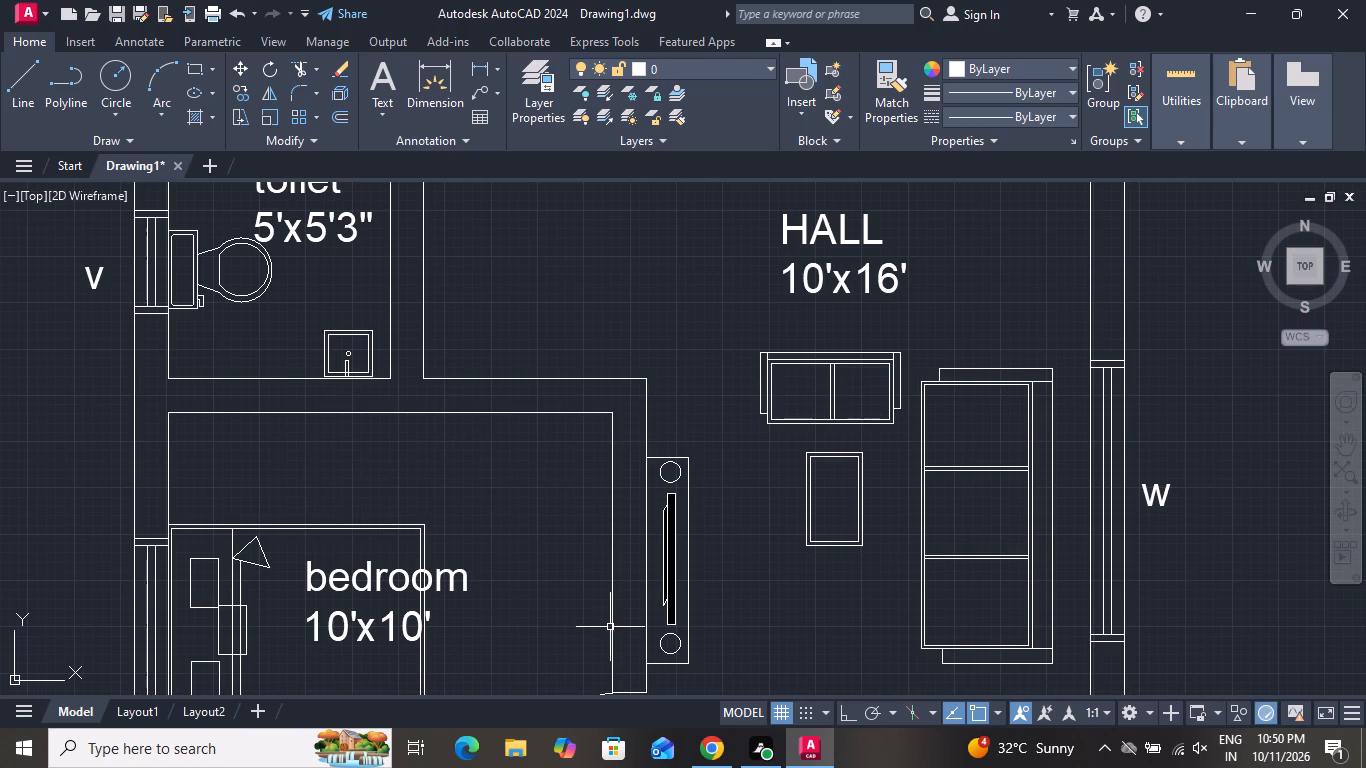
key(e)
key(c)
key(space)
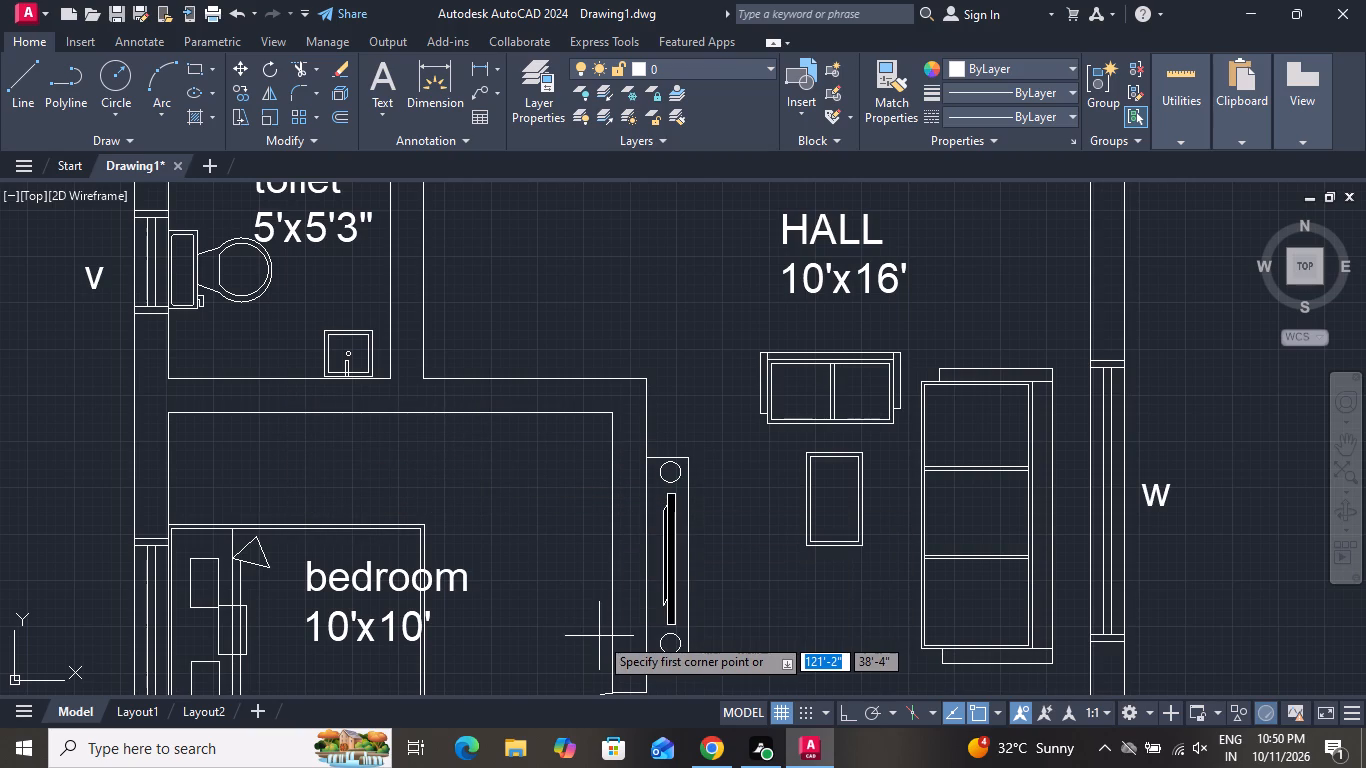
key(f)
key(space)
key(o)
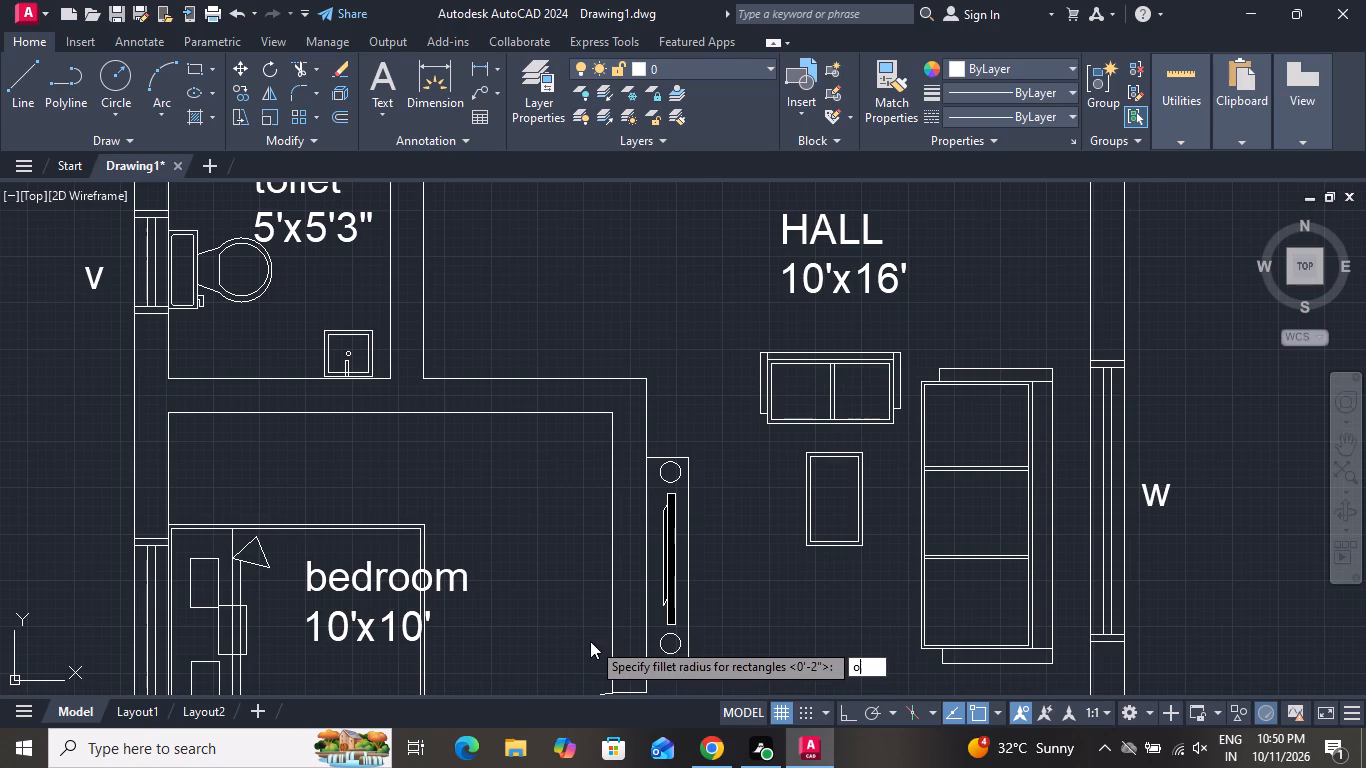
key(space)
scroll(591, 618, down, 3)
click(305, 419)
click(365, 493)
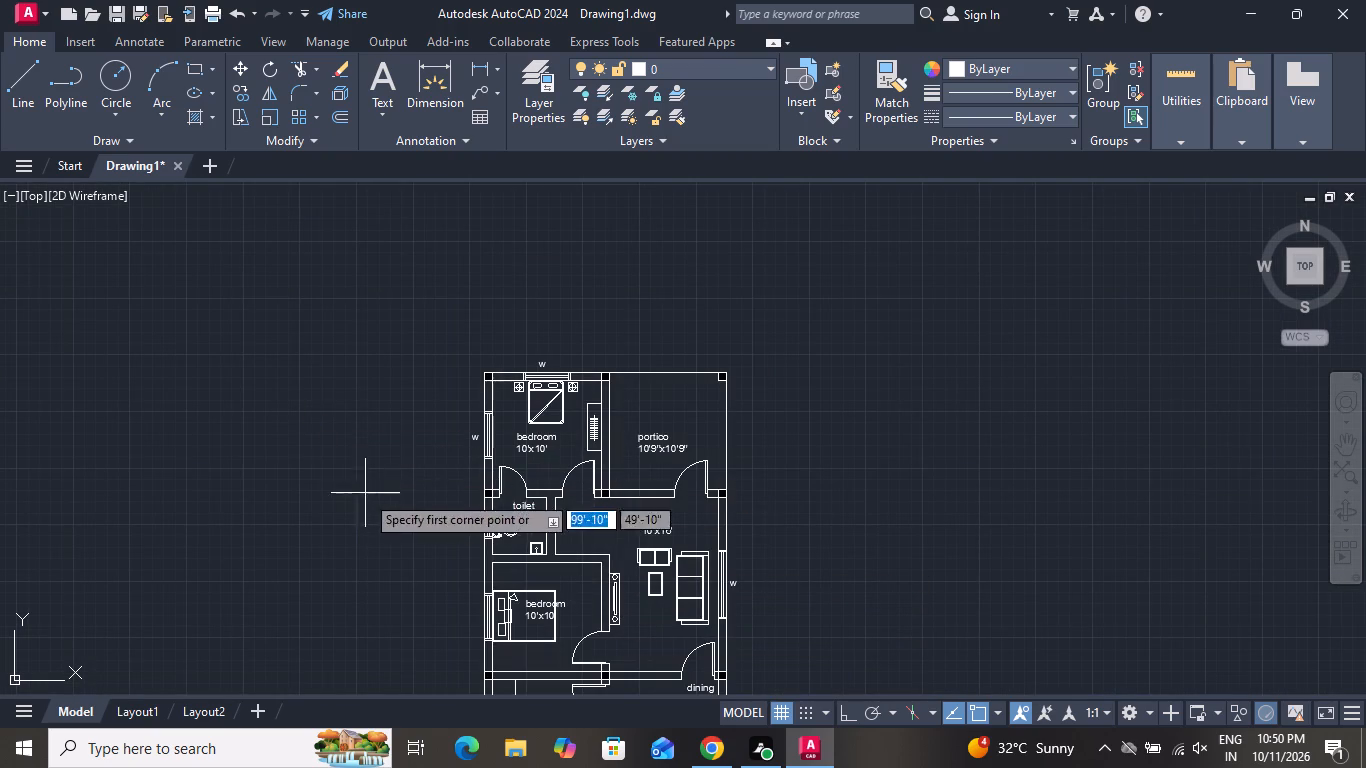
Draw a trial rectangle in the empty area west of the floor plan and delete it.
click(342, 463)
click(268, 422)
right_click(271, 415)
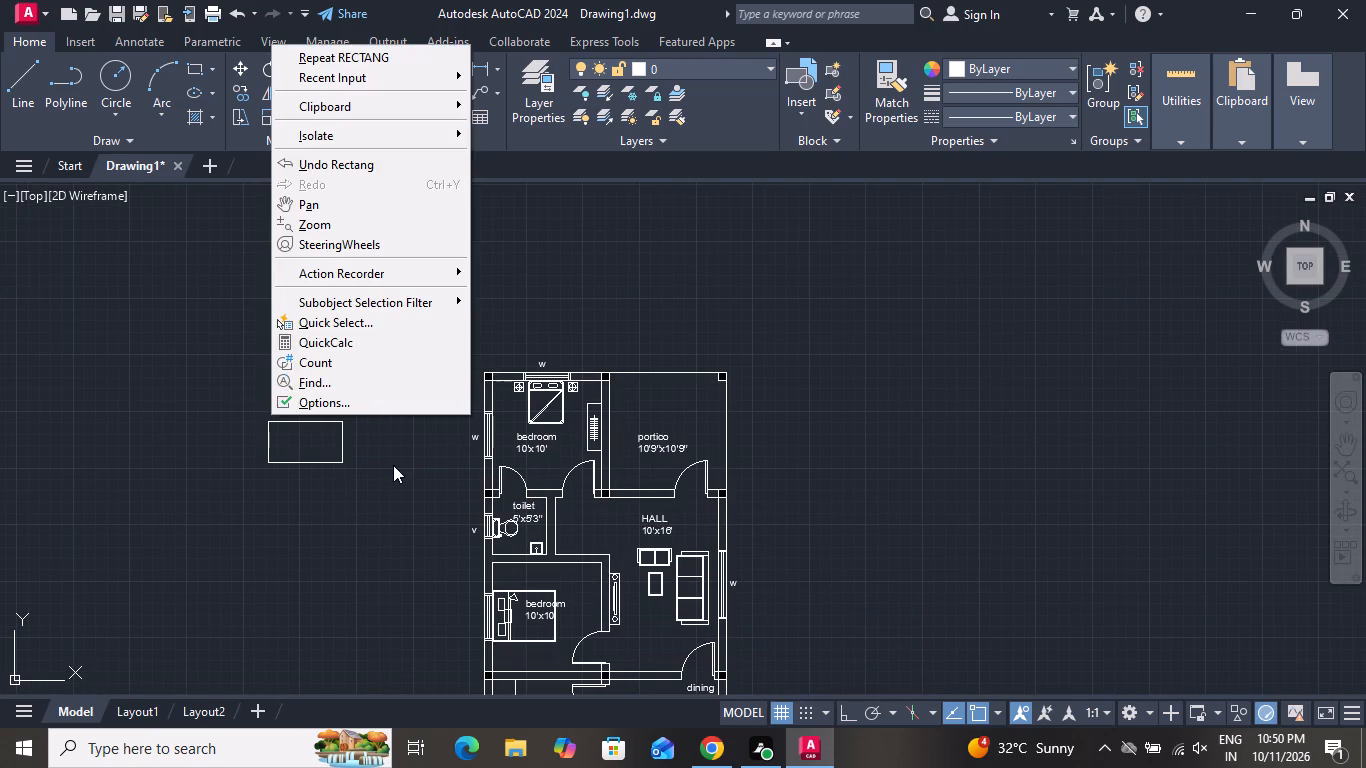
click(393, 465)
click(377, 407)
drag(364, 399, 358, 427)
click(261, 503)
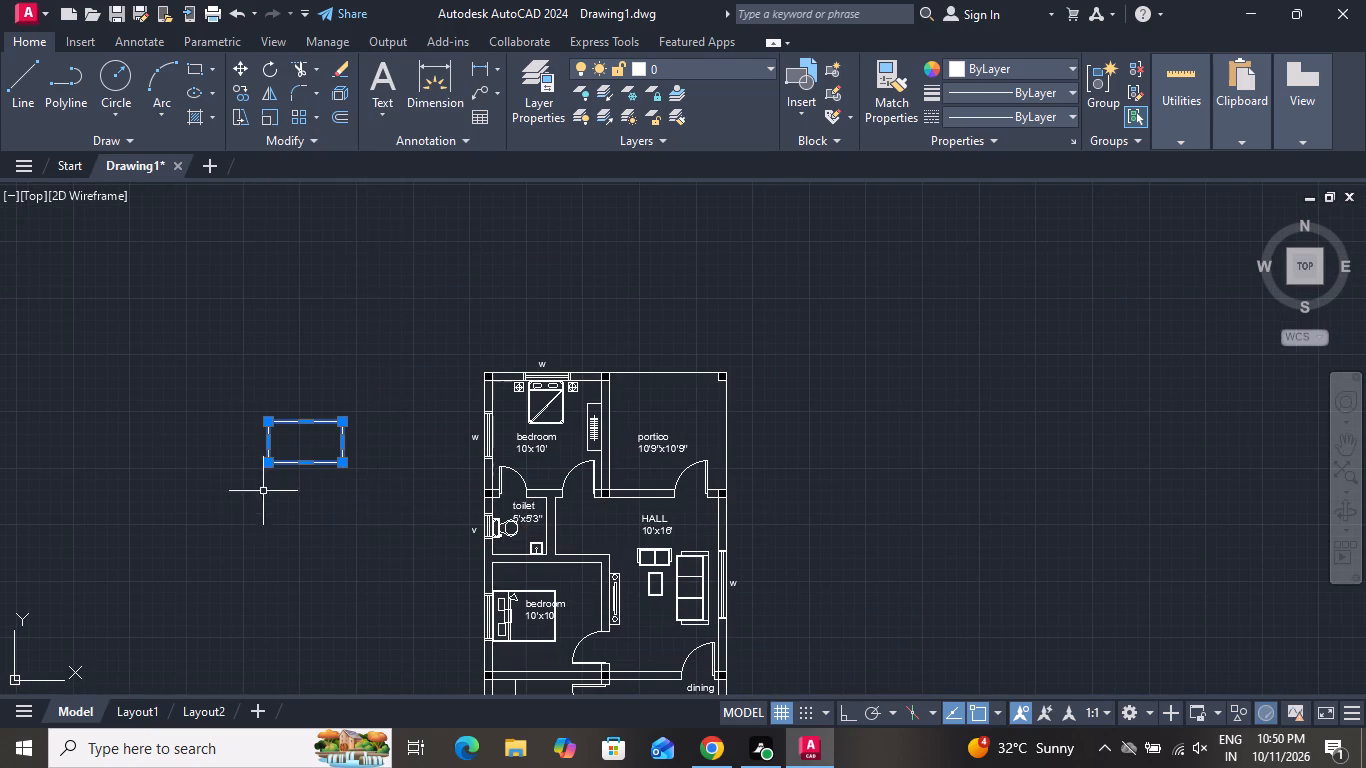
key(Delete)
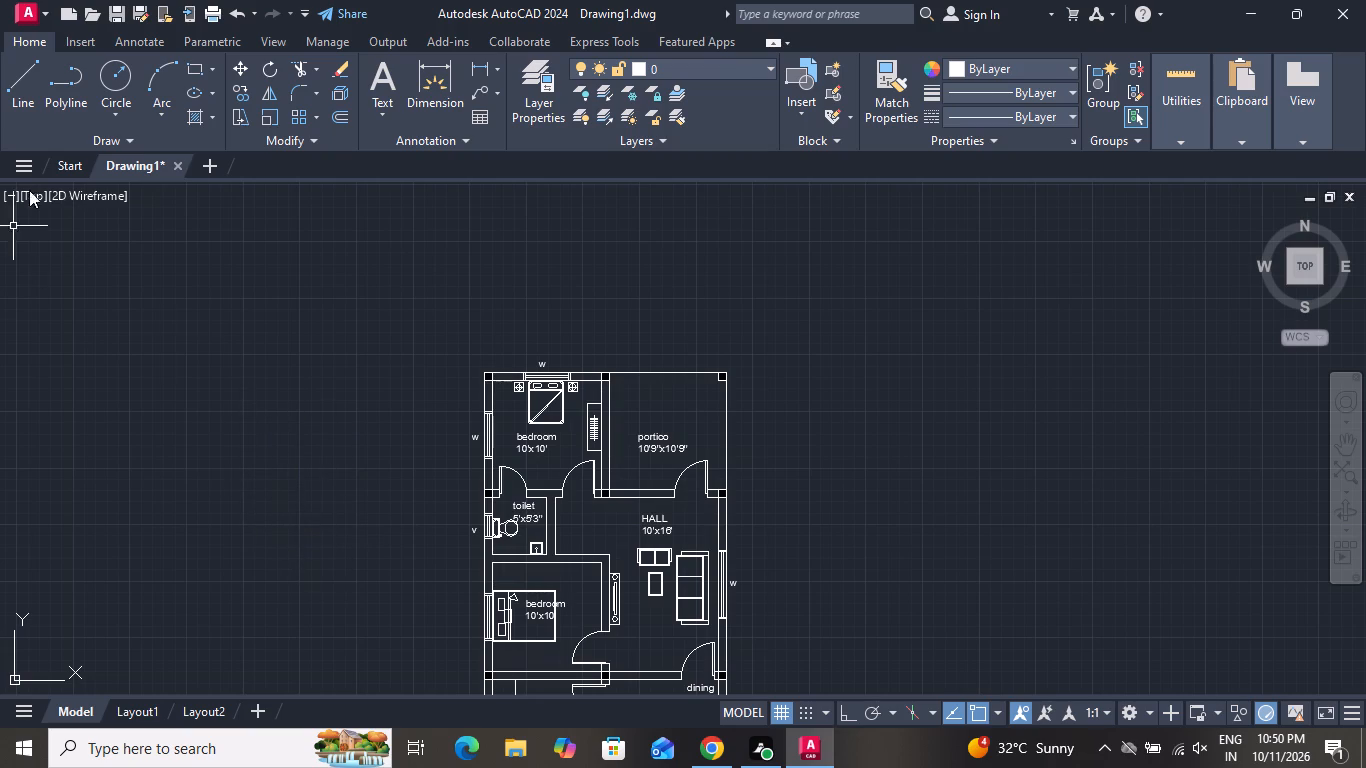
Draw a wardrobe rectangle about 5'-8" by 1'-5" against the north wall of the south bedroom.
click(191, 72)
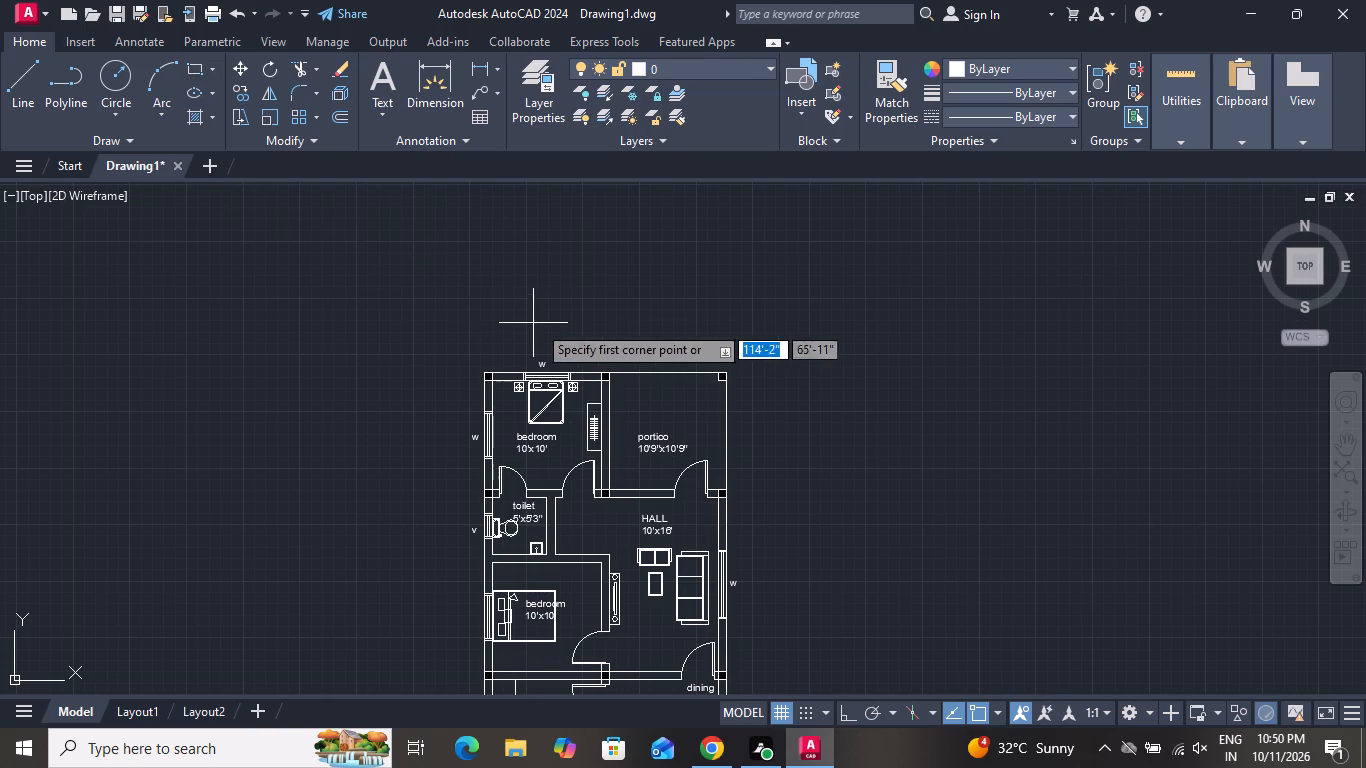
scroll(515, 486, up, 1)
scroll(493, 444, down, 2)
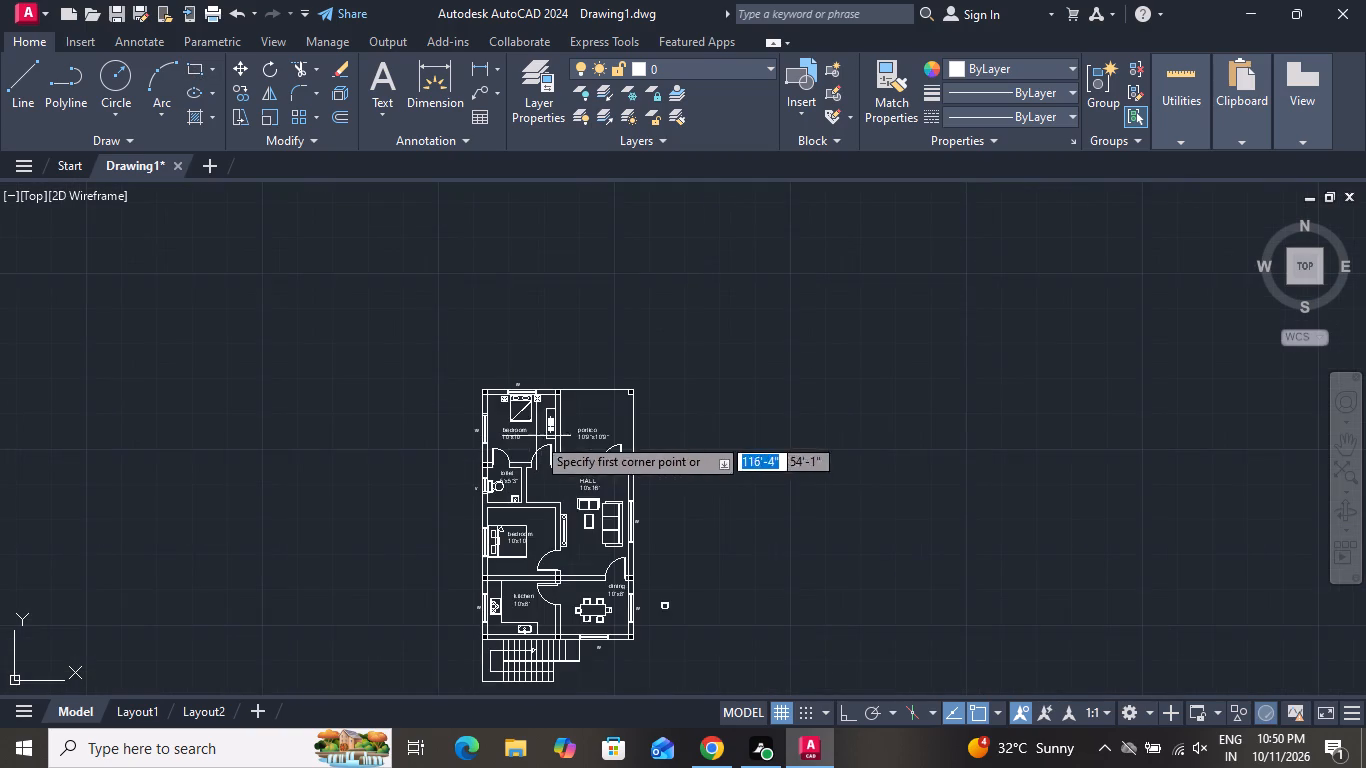
scroll(503, 529, up, 2)
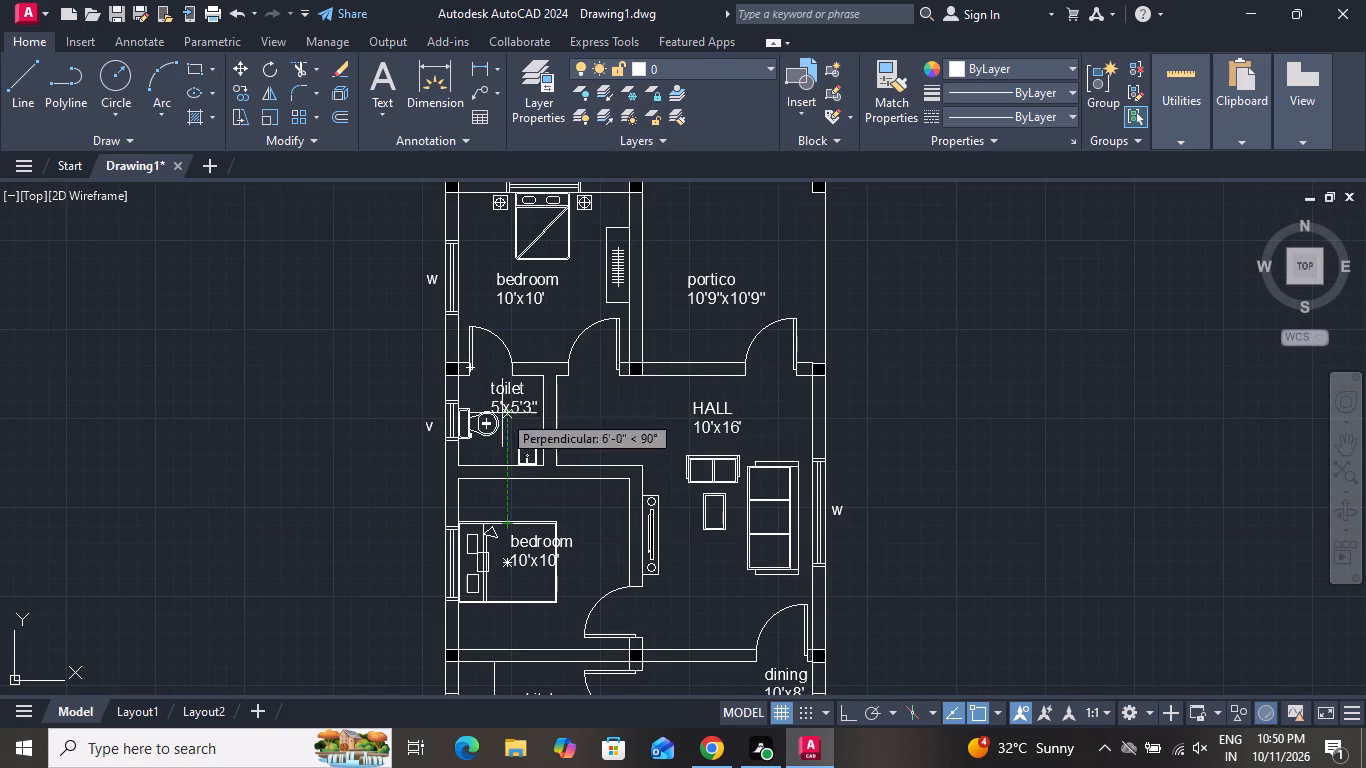
scroll(493, 485, down, 1)
scroll(494, 558, up, 2)
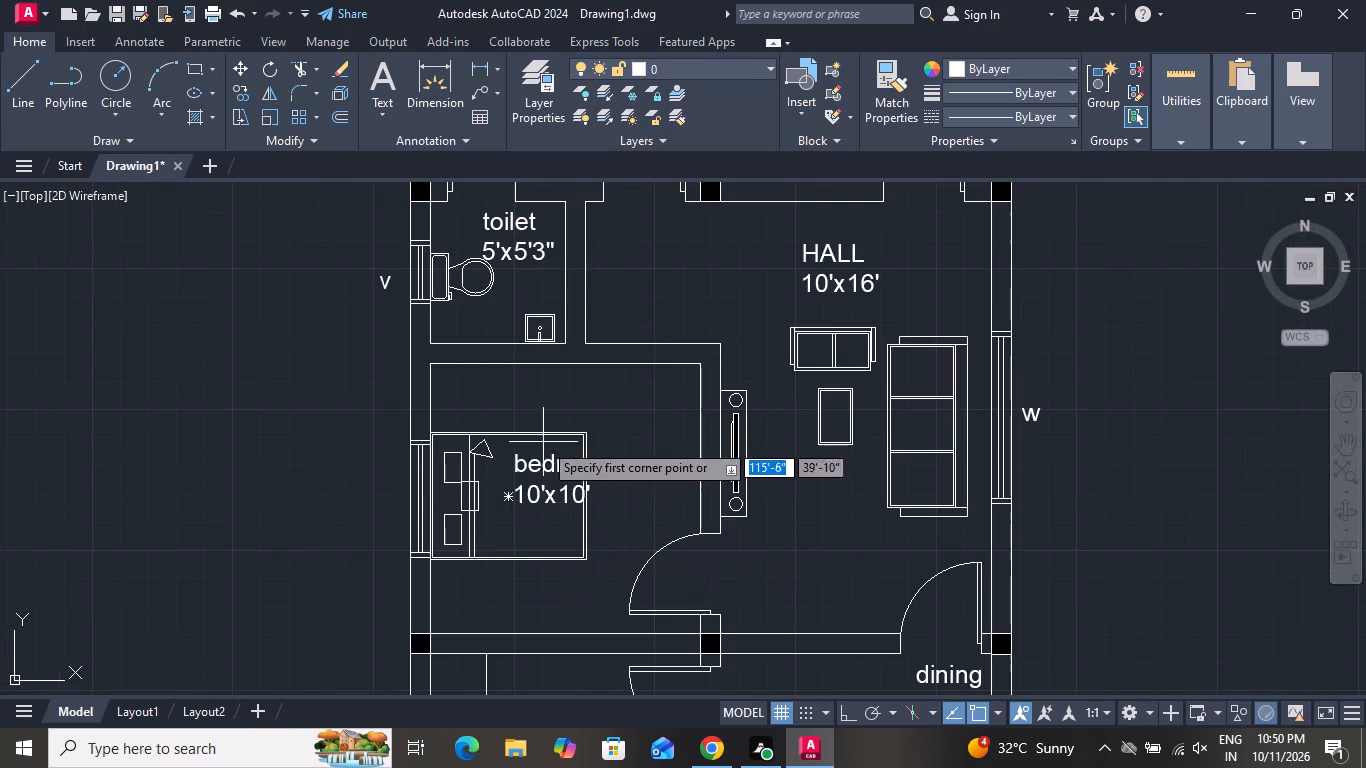
click(483, 365)
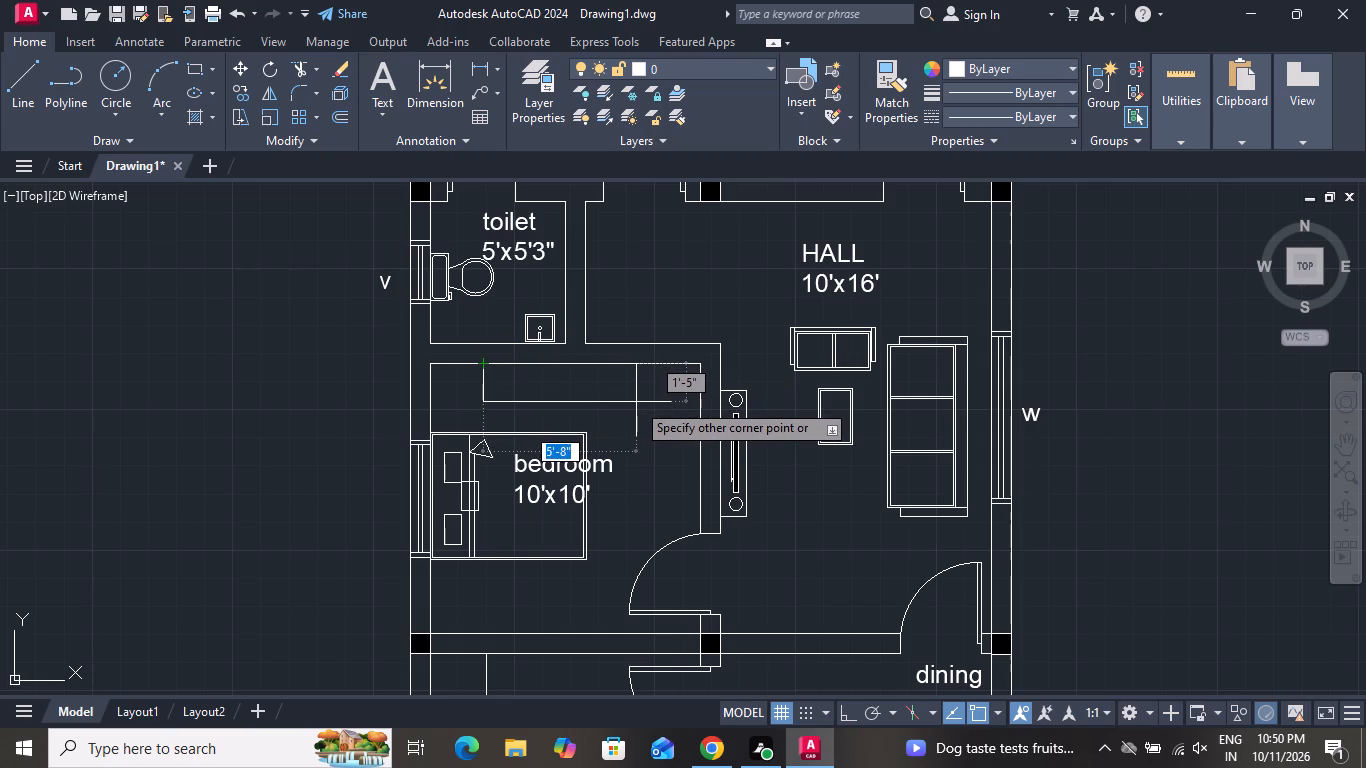
click(637, 401)
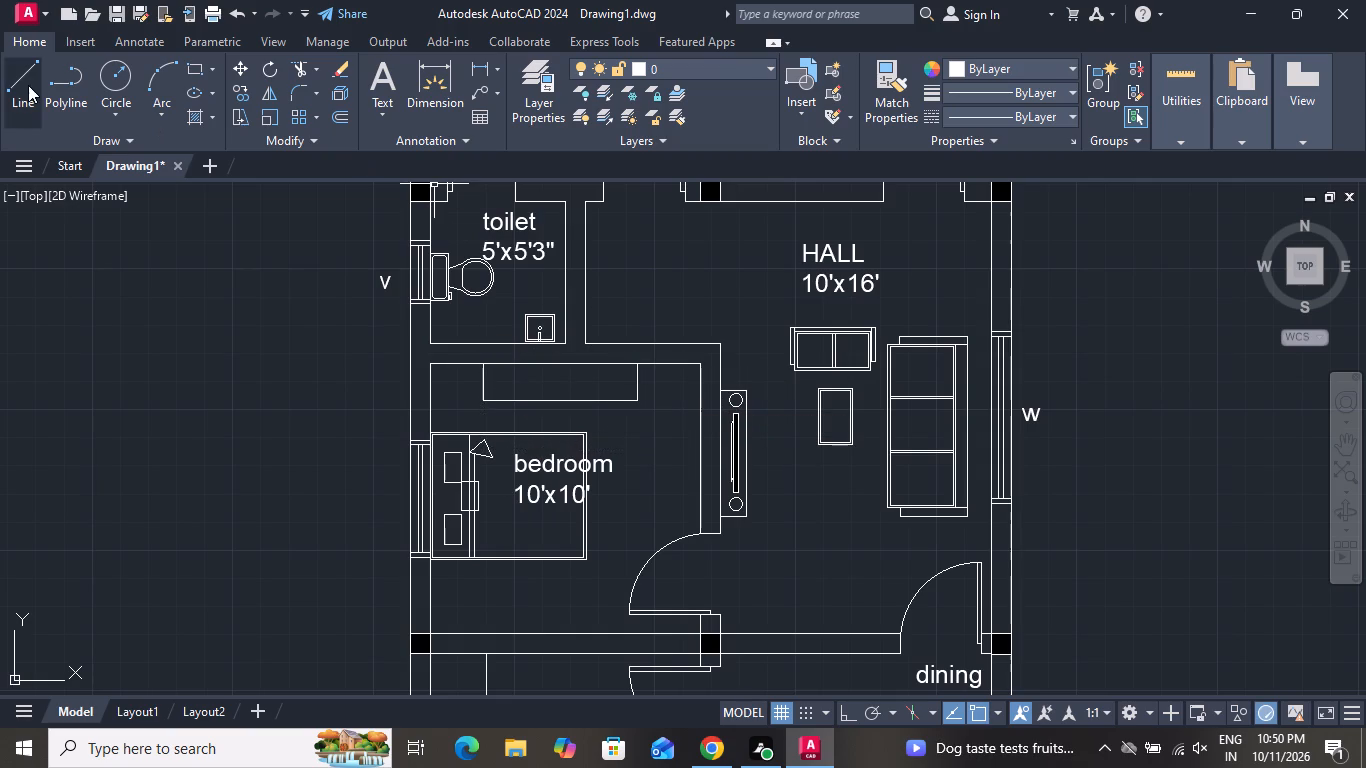
Draw a horizontal rail line about 4'-3" long midway inside the wardrobe rectangle.
click(28, 85)
scroll(602, 385, up, 2)
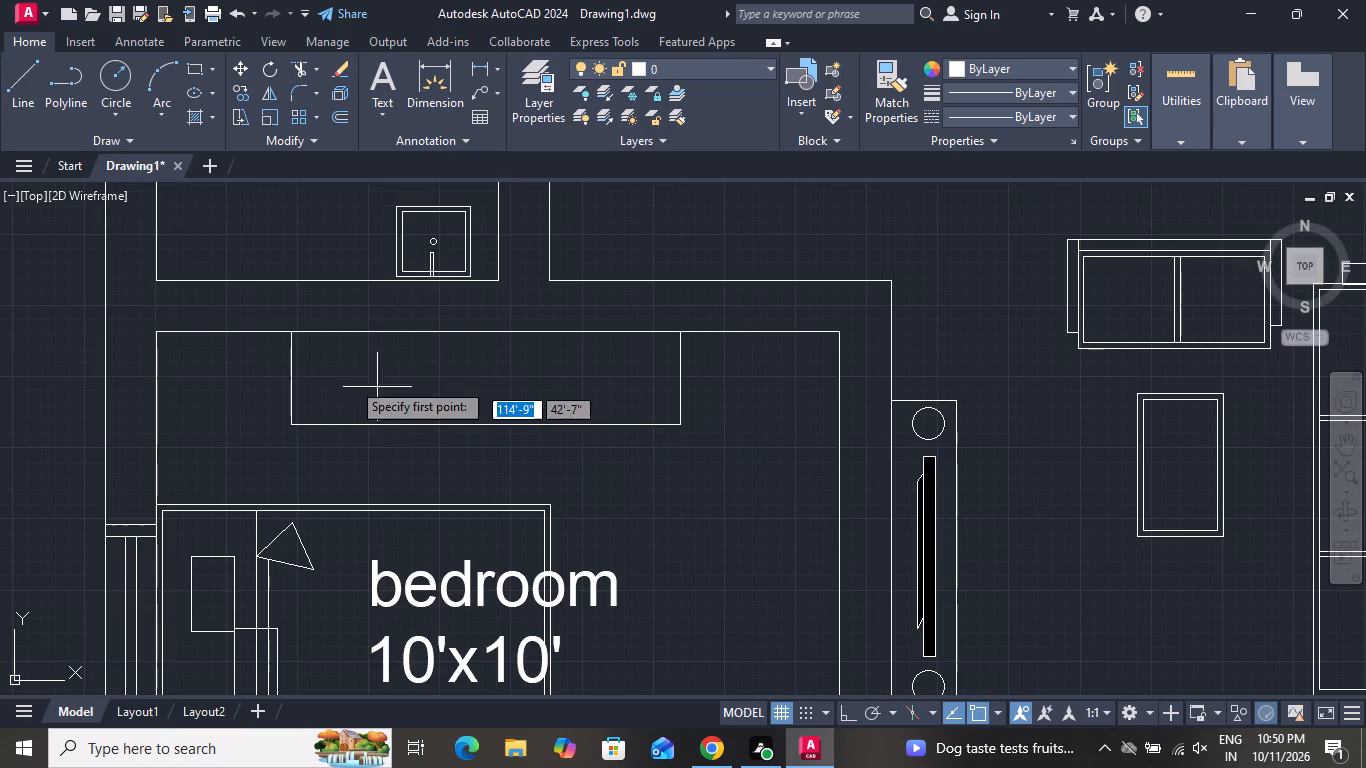
click(333, 376)
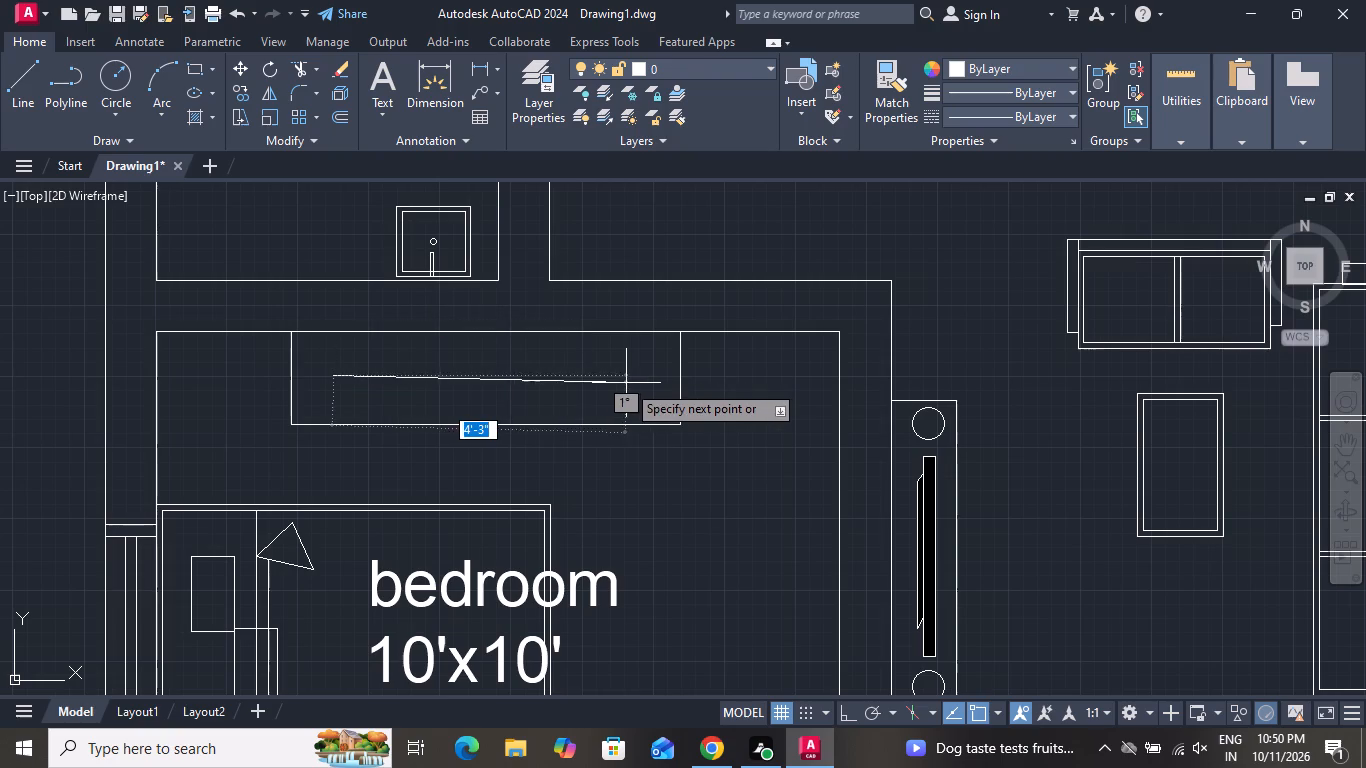
click(629, 376)
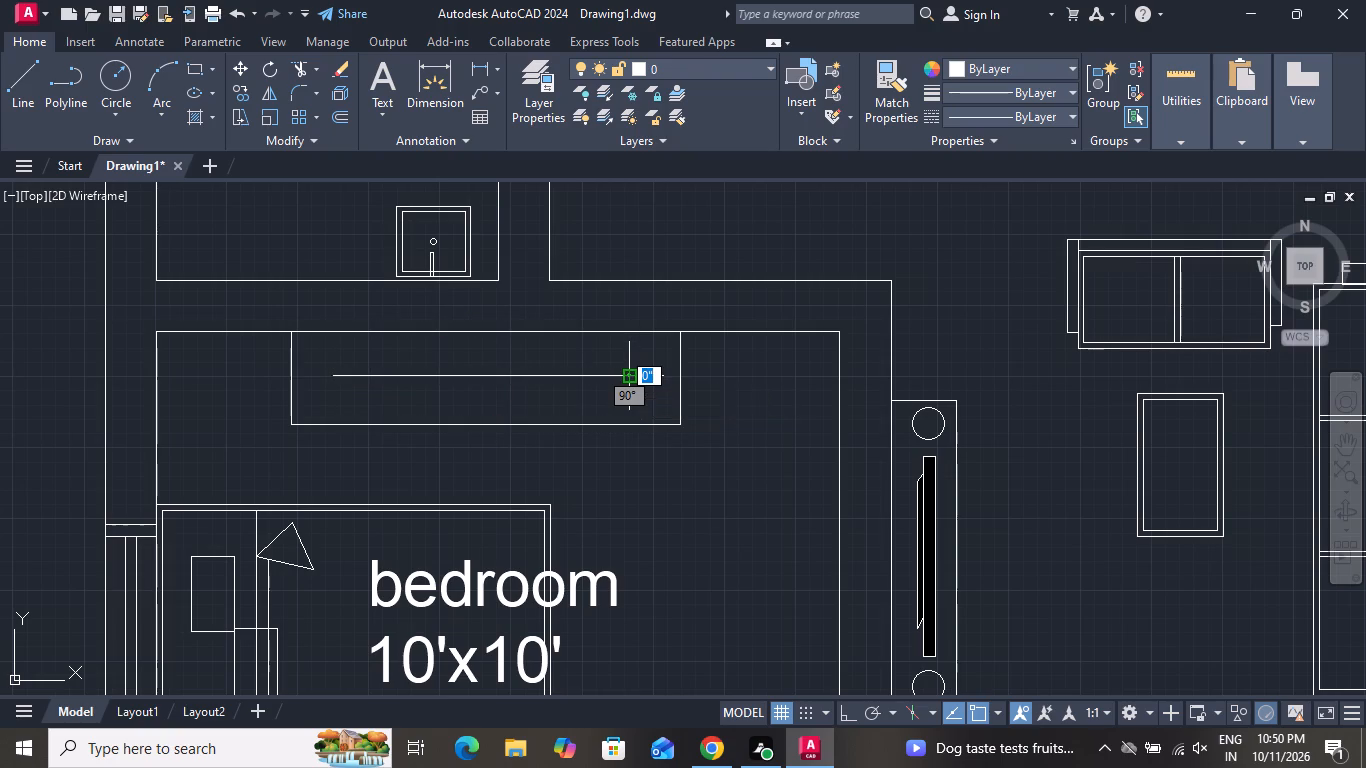
right_click(629, 376)
click(662, 403)
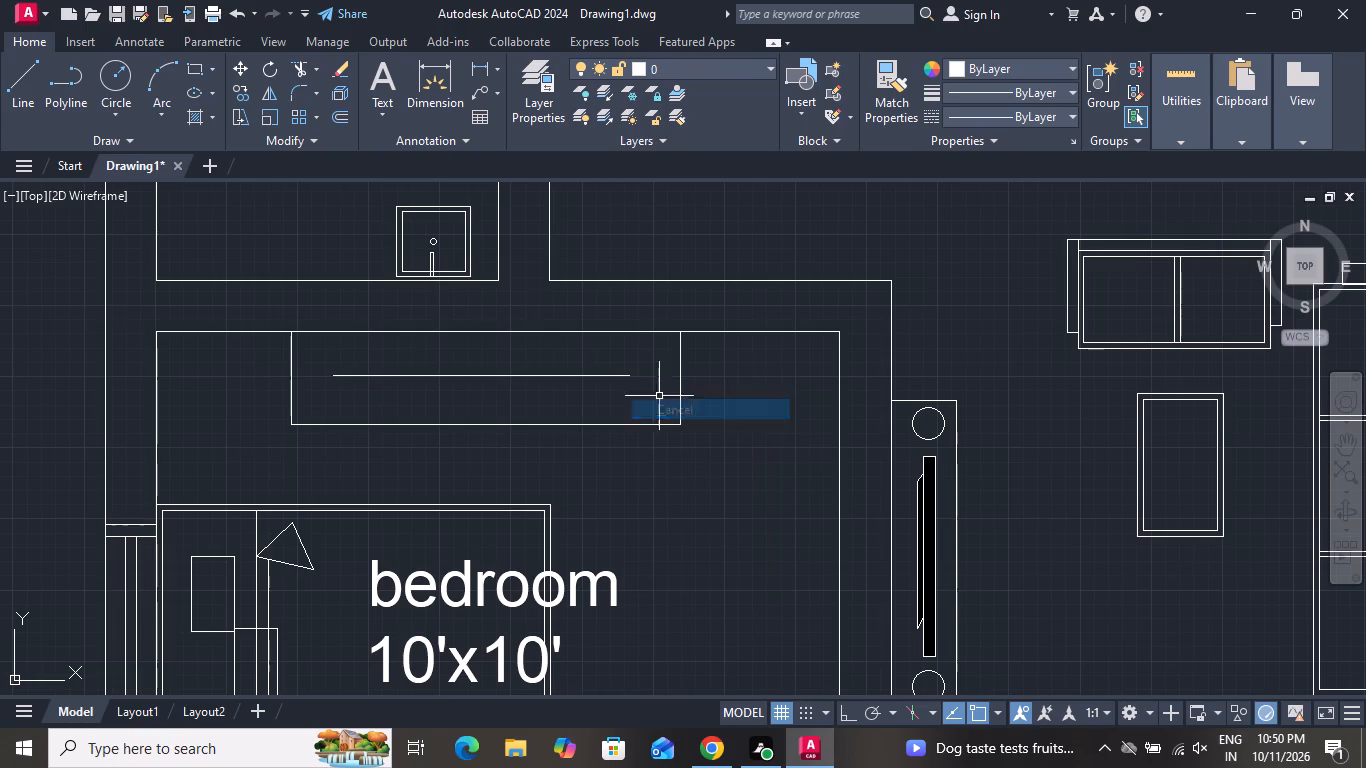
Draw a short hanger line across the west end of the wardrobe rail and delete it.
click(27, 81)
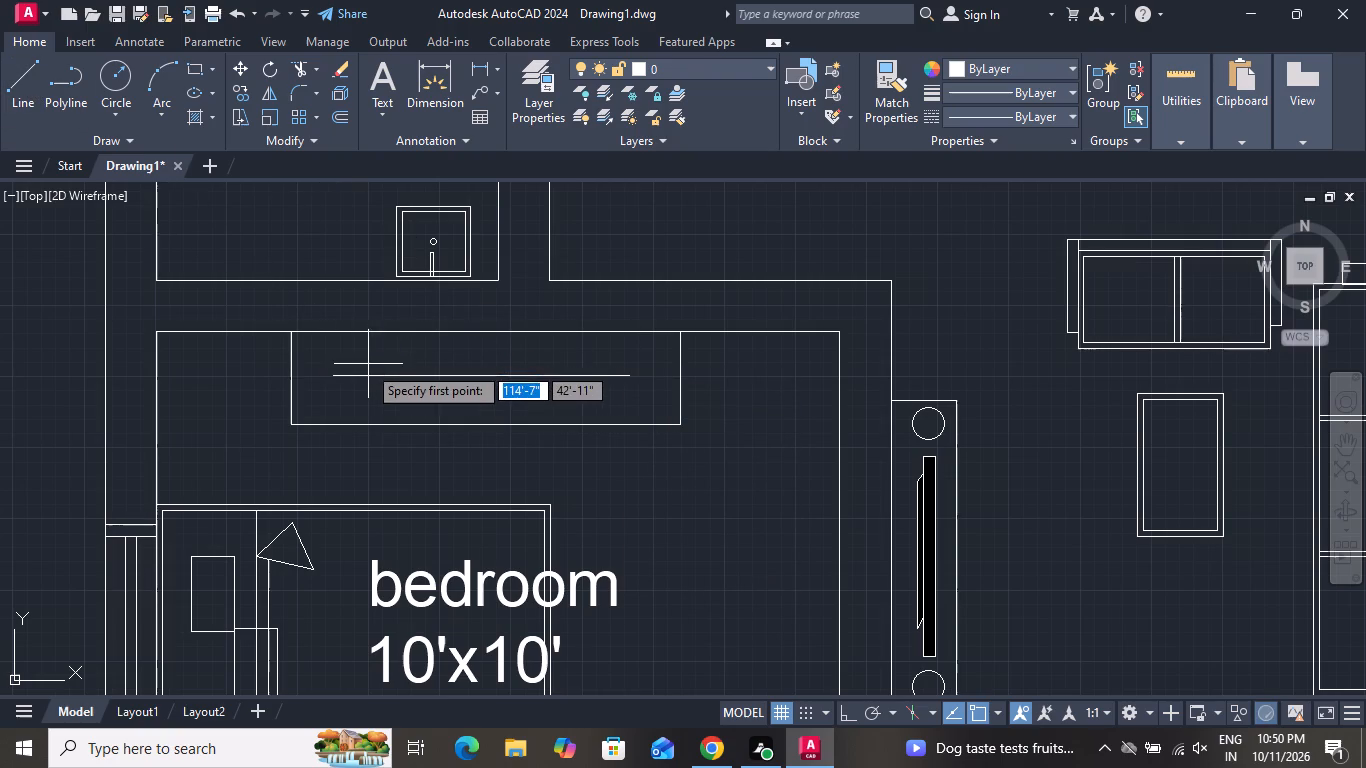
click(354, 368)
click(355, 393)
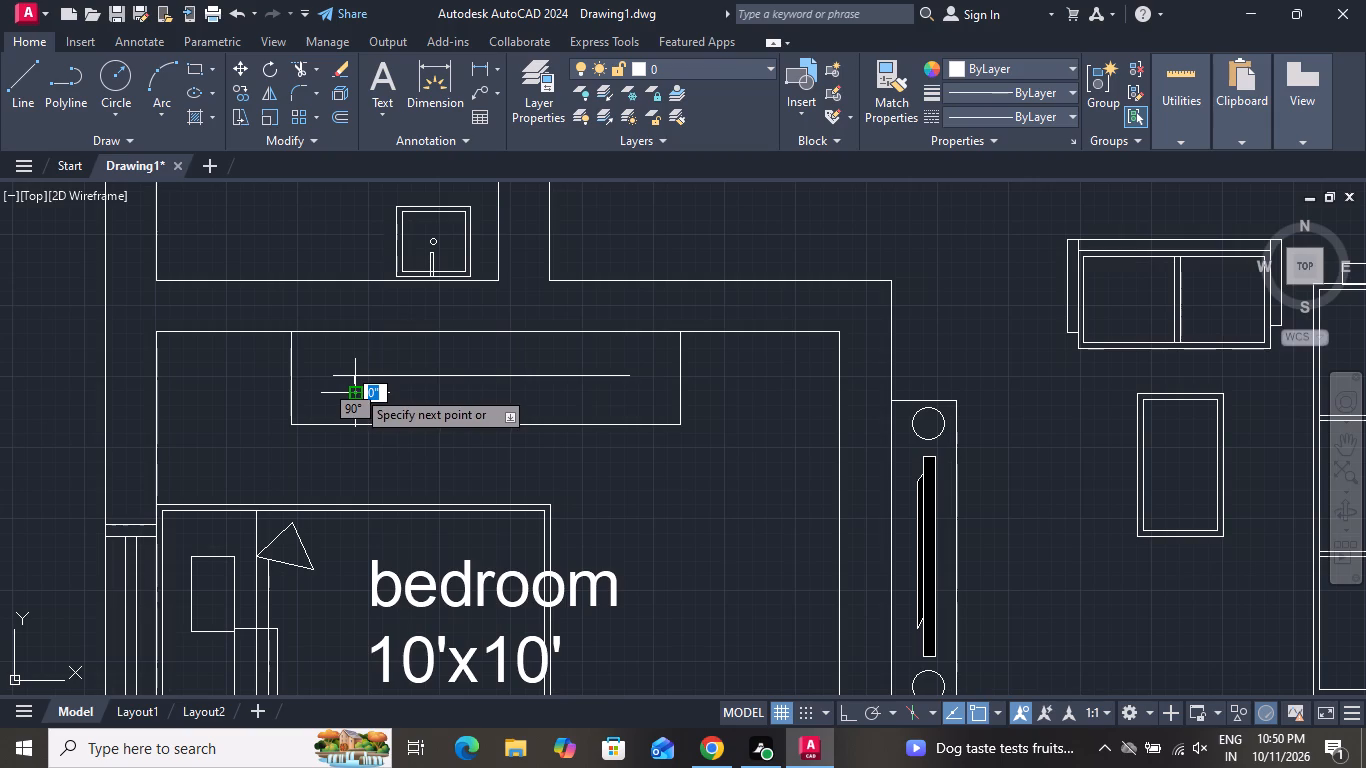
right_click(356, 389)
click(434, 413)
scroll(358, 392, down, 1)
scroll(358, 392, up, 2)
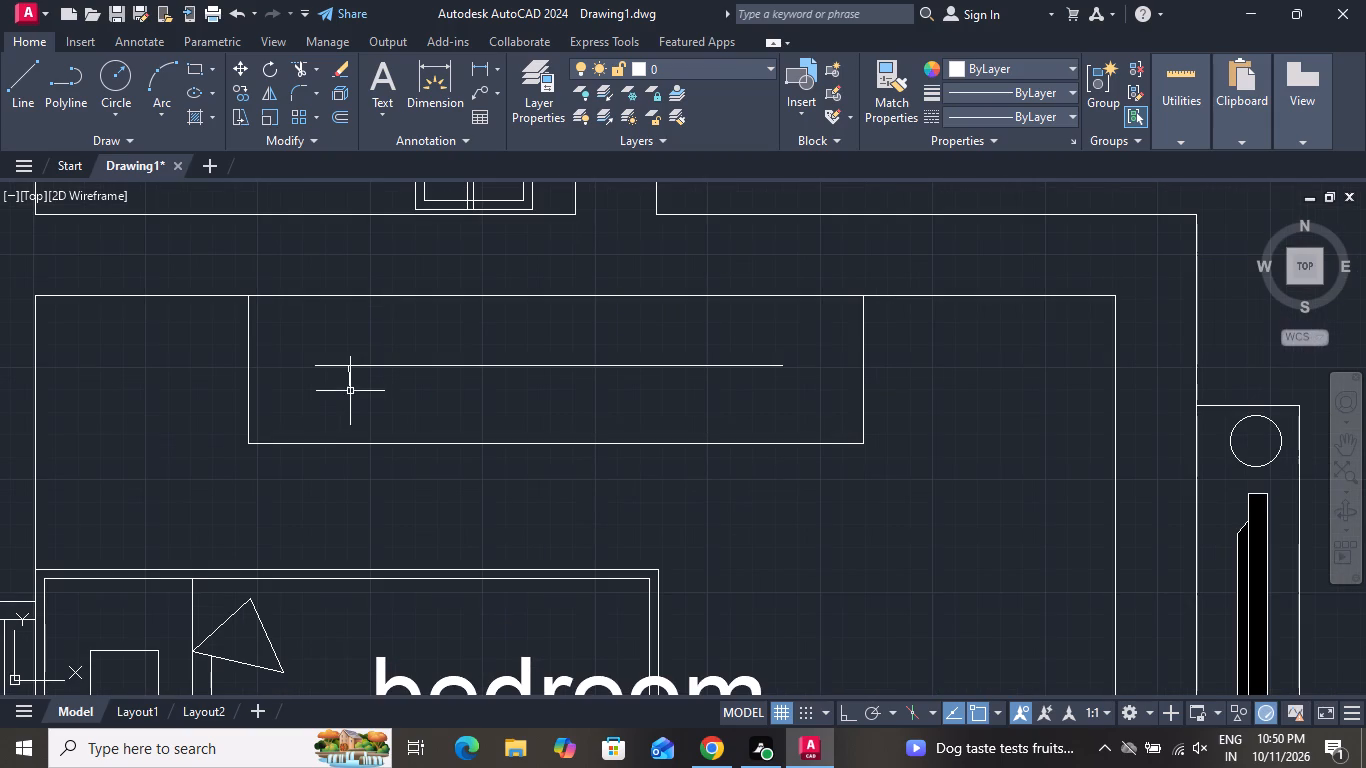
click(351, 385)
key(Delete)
Turn on ortho mode and draw a vertical hanger line about 6" long across the west end of the wardrobe rail.
click(842, 711)
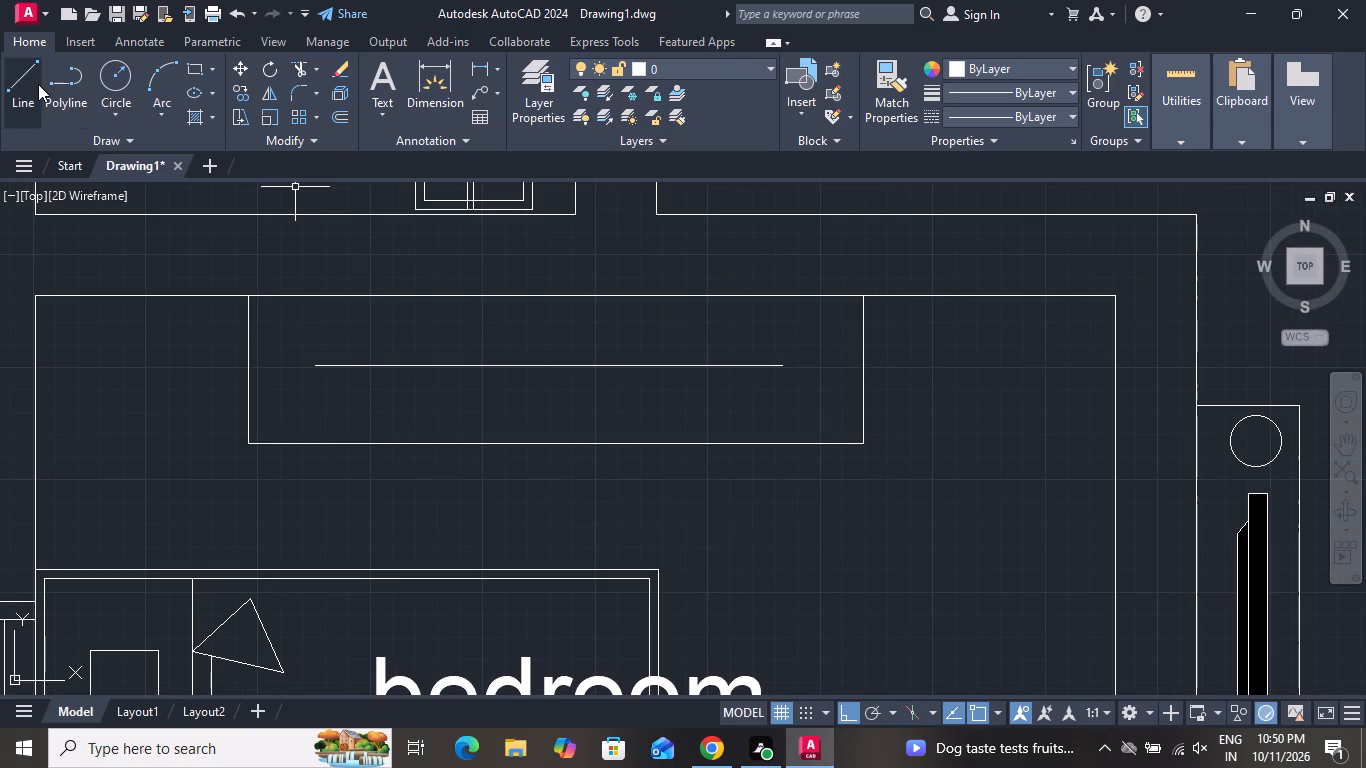
click(38, 83)
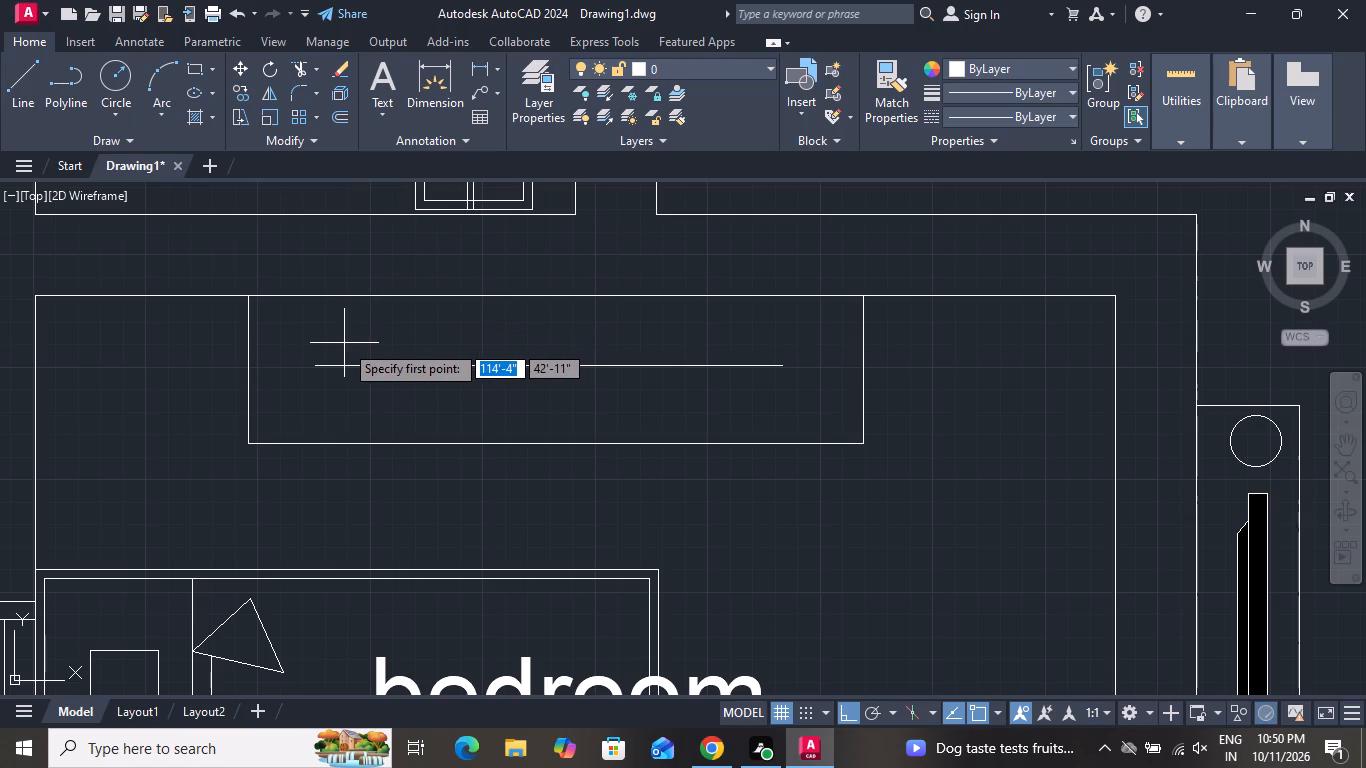
click(345, 343)
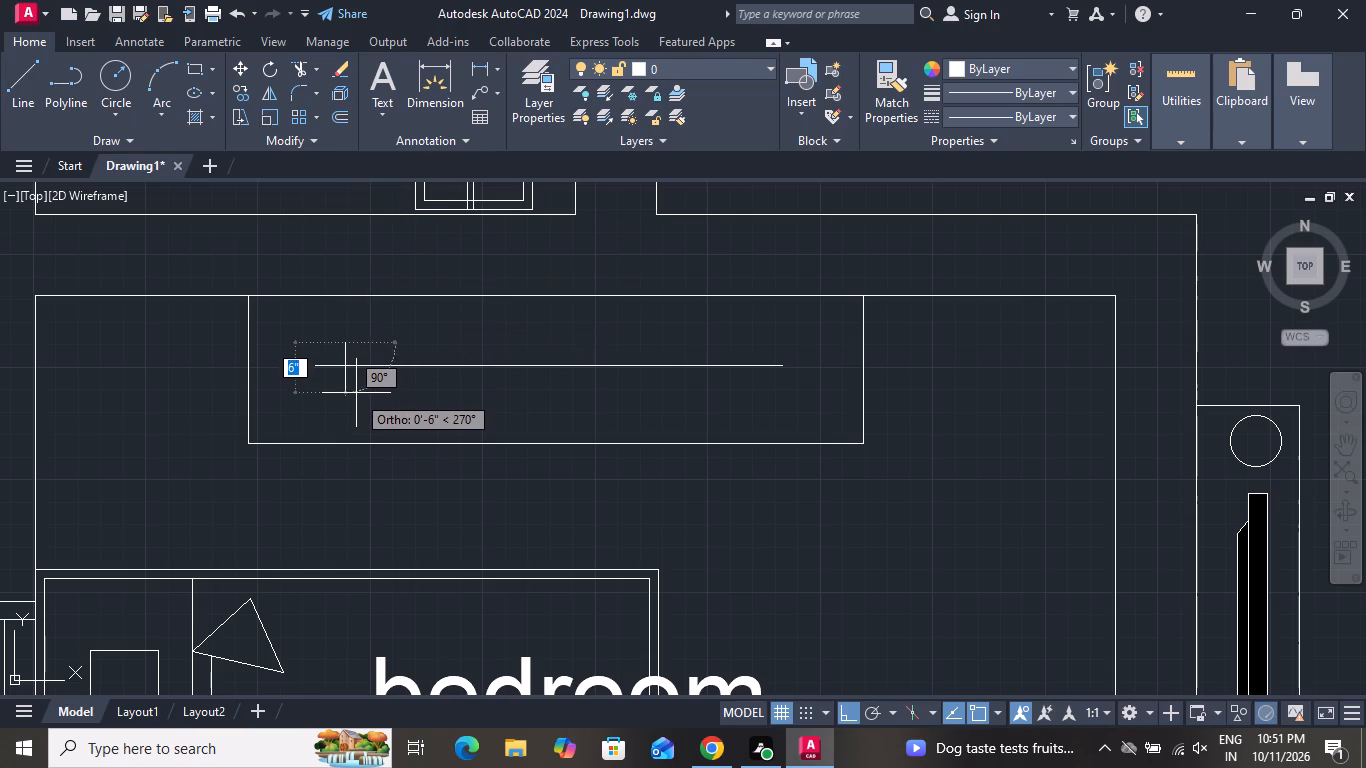
click(356, 388)
right_click(356, 385)
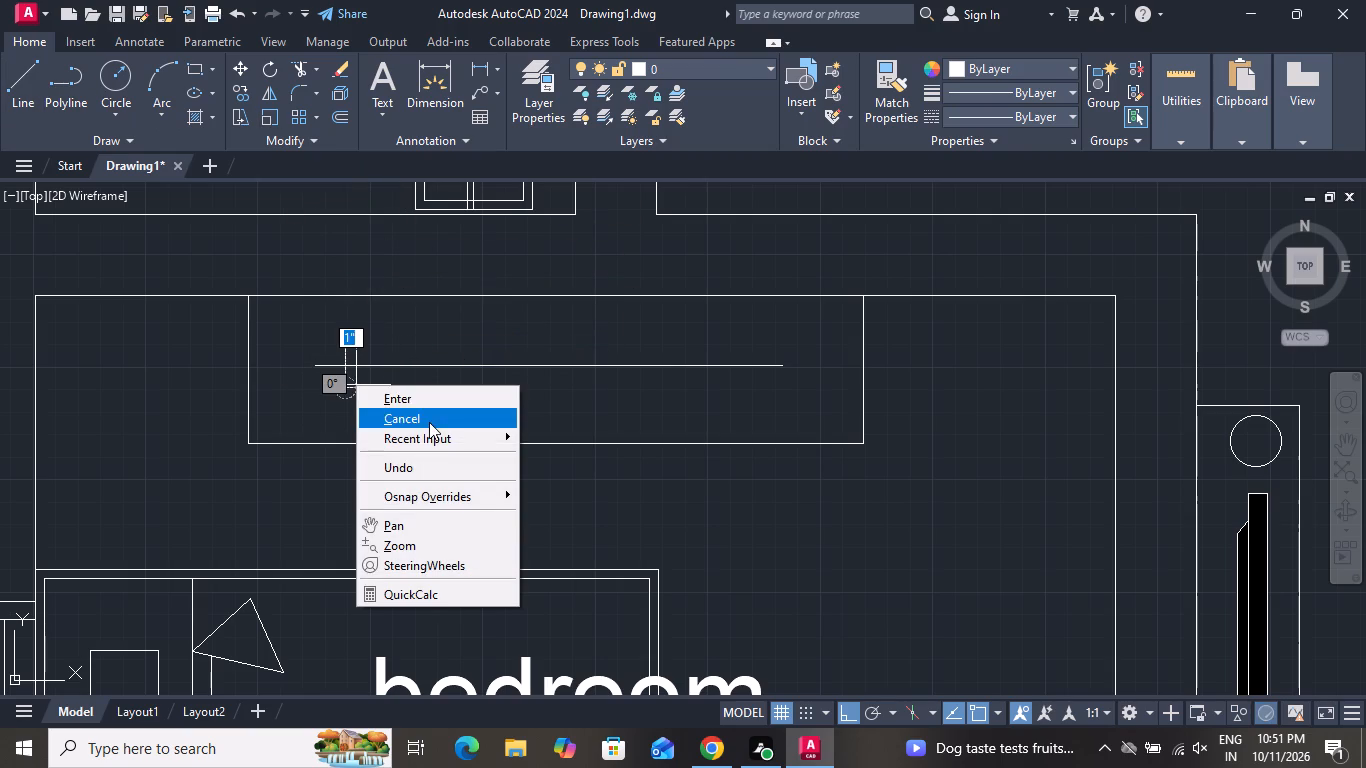
click(429, 422)
Offset the hanger line 2" eastward in succession, making four copies along the wardrobe rail.
text(o 2)
key(shift+quotedbl)
key(Return)
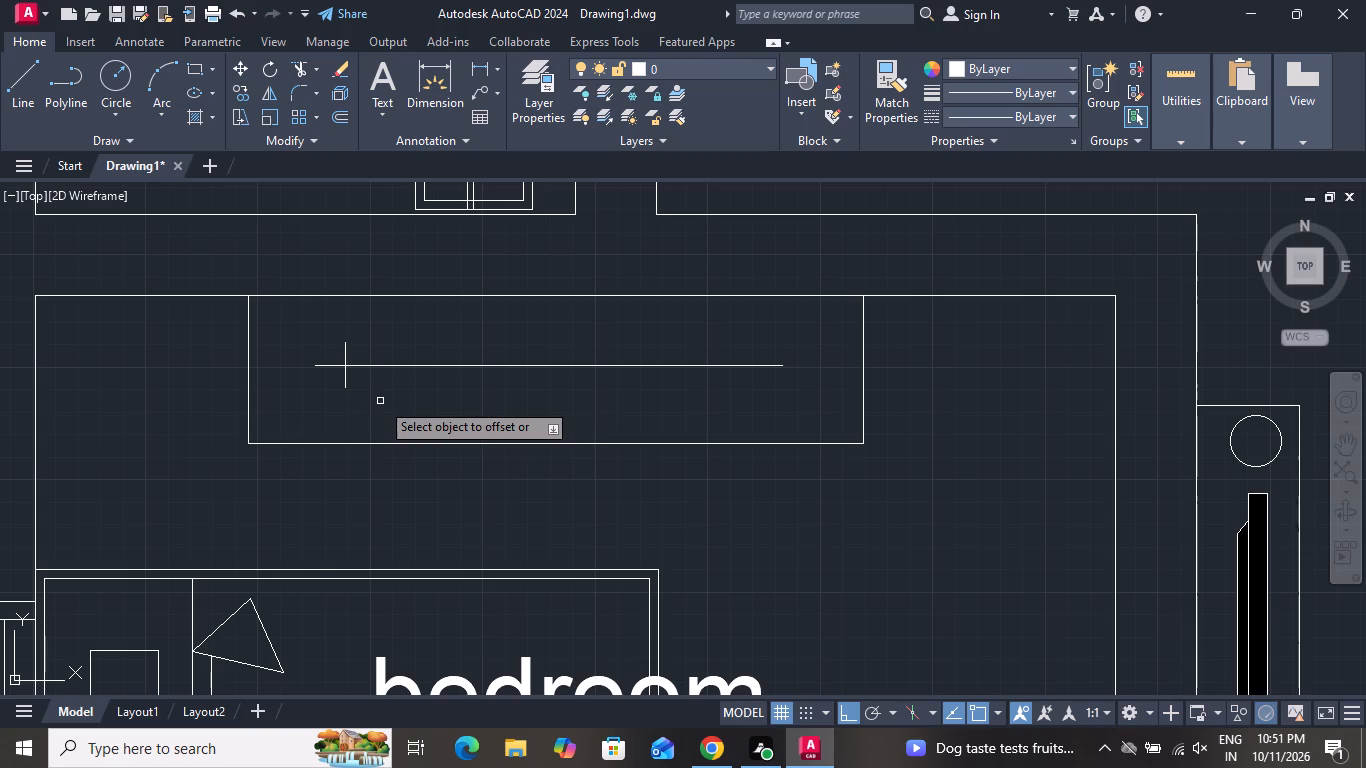
click(344, 353)
click(374, 346)
click(365, 353)
click(388, 351)
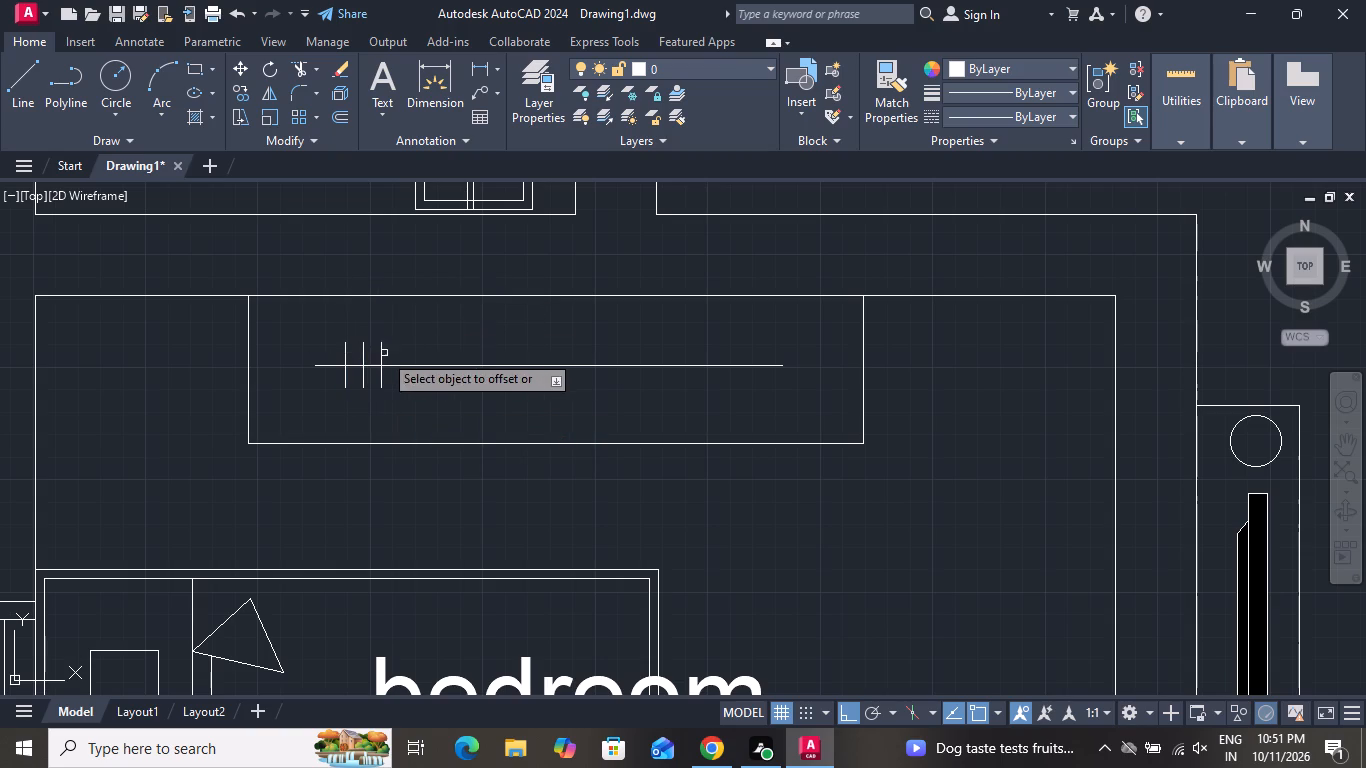
click(380, 355)
click(406, 351)
click(401, 355)
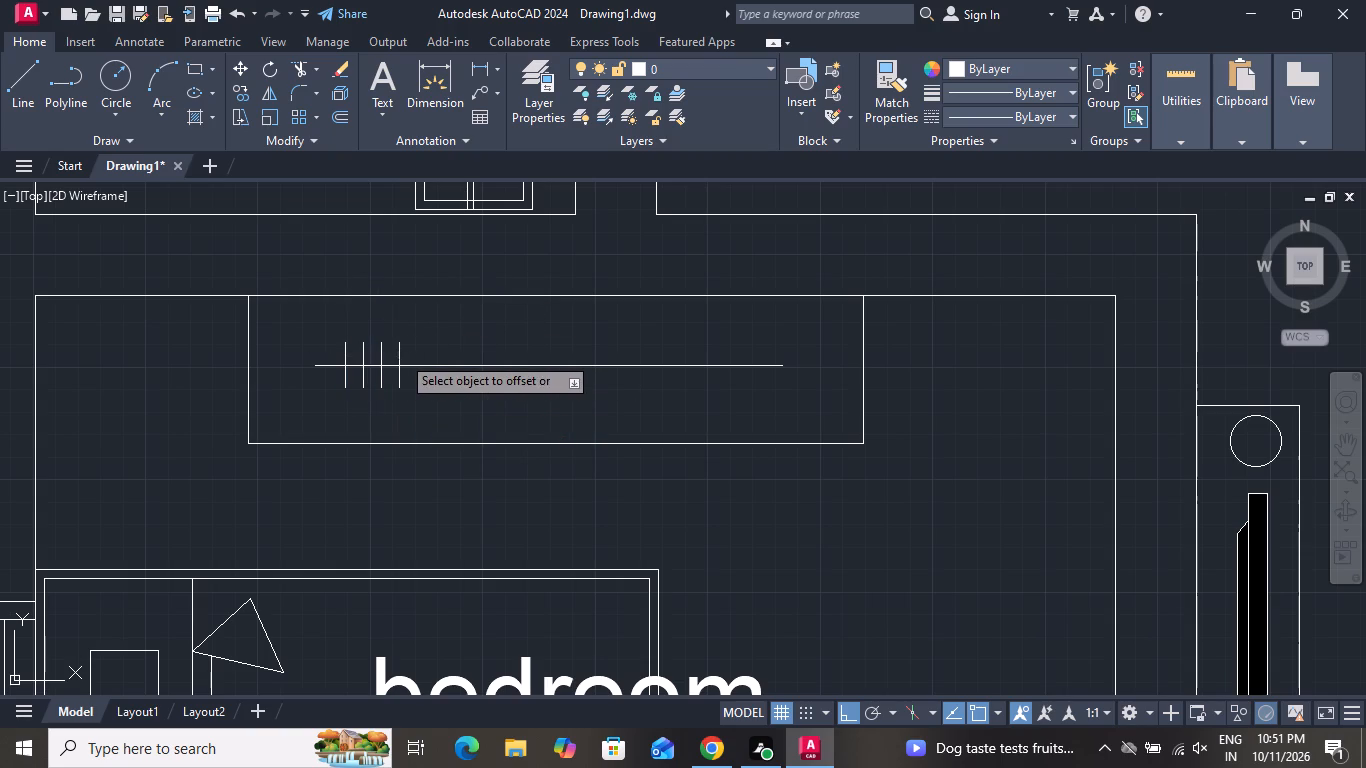
click(430, 355)
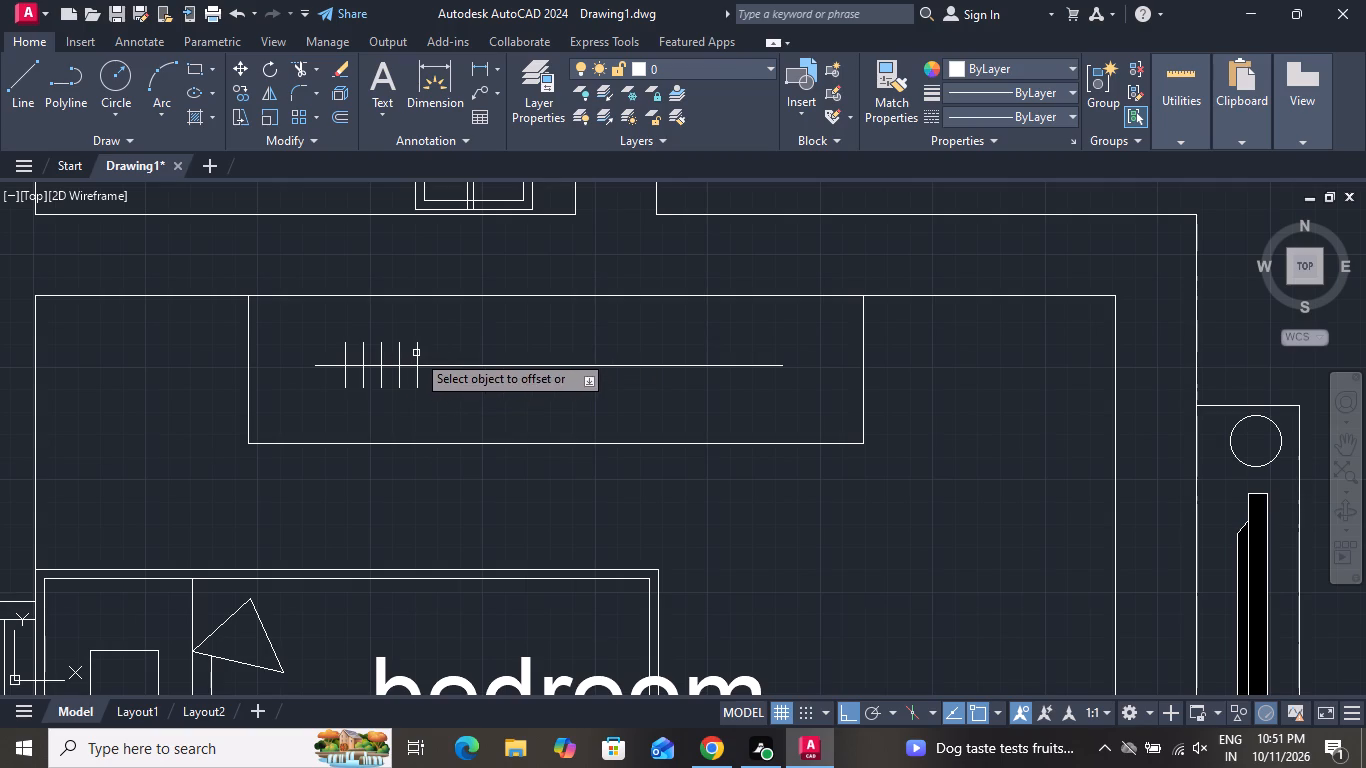
Continue offsetting the hanger lines 2" eastward along the wardrobe rail, extending the row by six hangers.
click(416, 353)
click(477, 350)
click(435, 355)
click(455, 347)
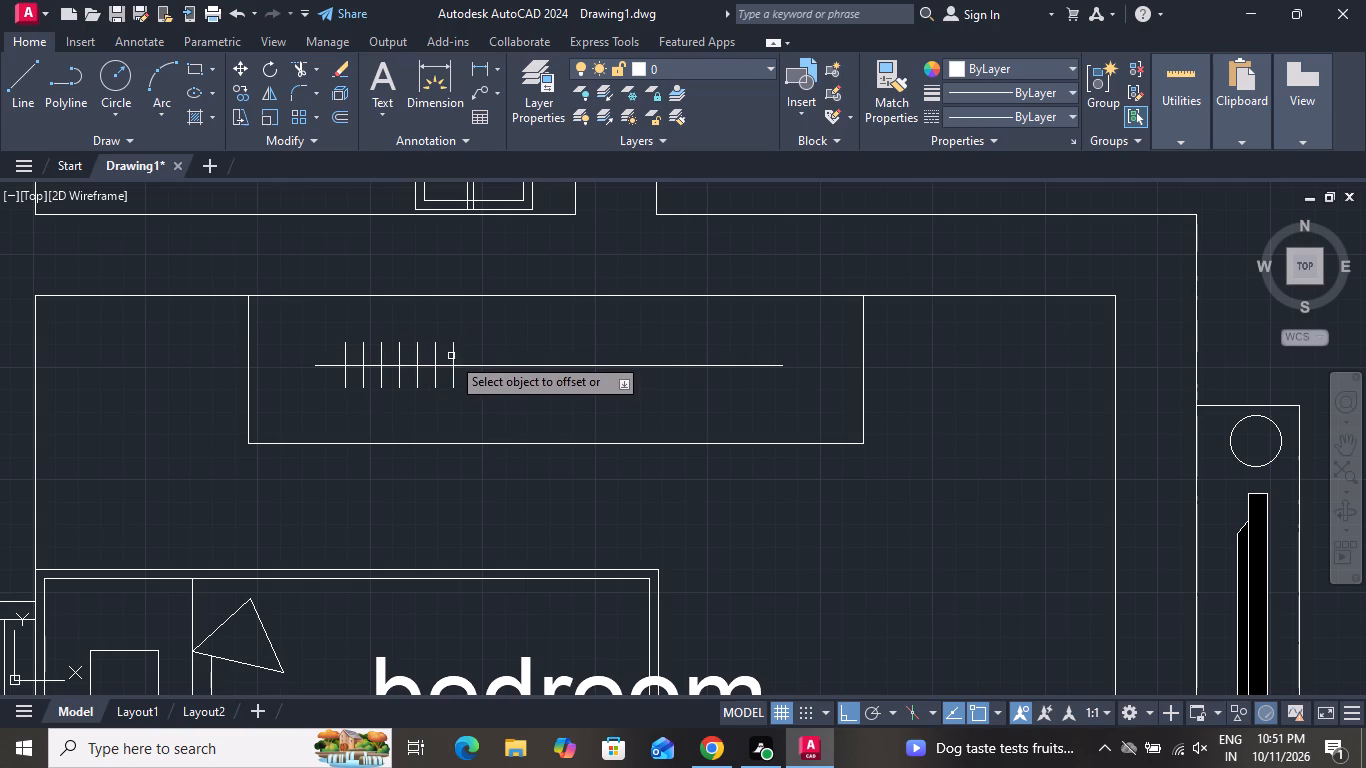
click(450, 356)
click(490, 351)
click(456, 354)
click(489, 345)
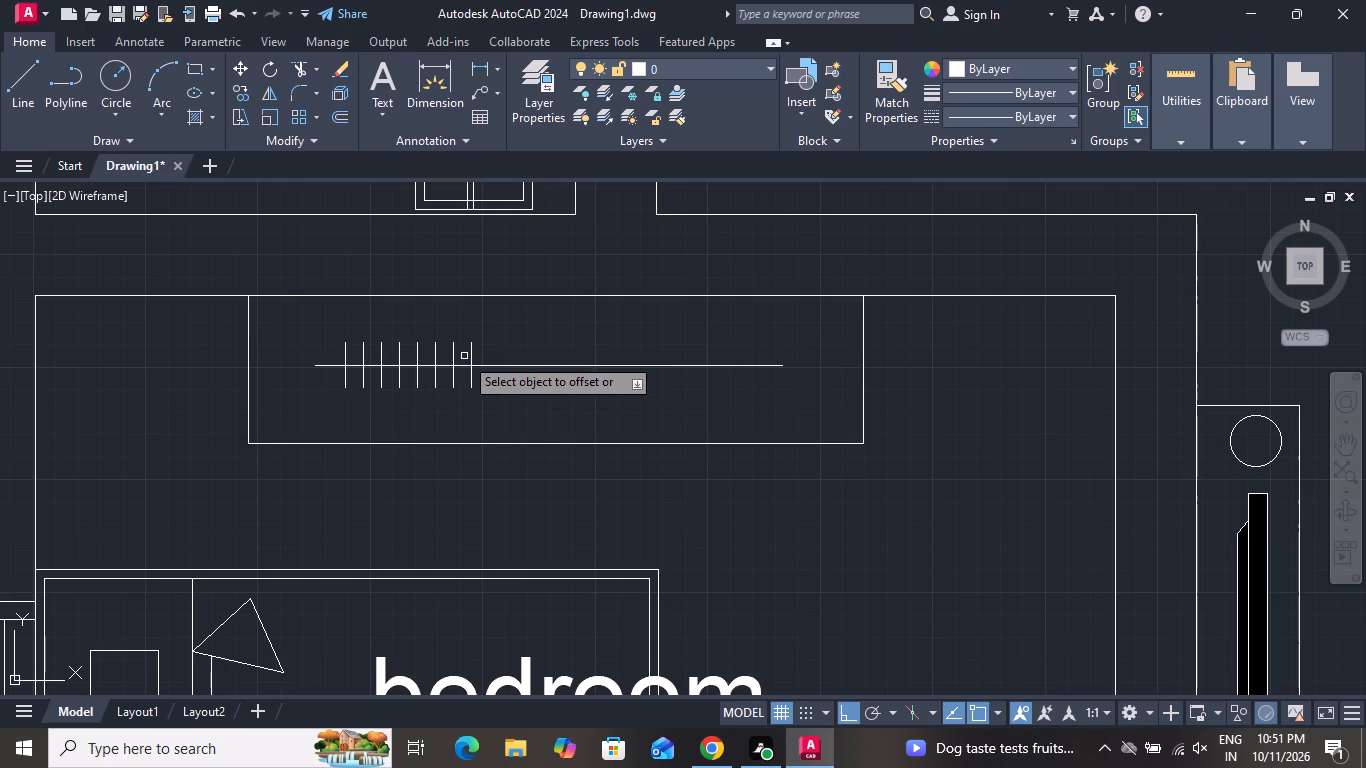
click(471, 356)
click(501, 351)
click(489, 353)
click(538, 343)
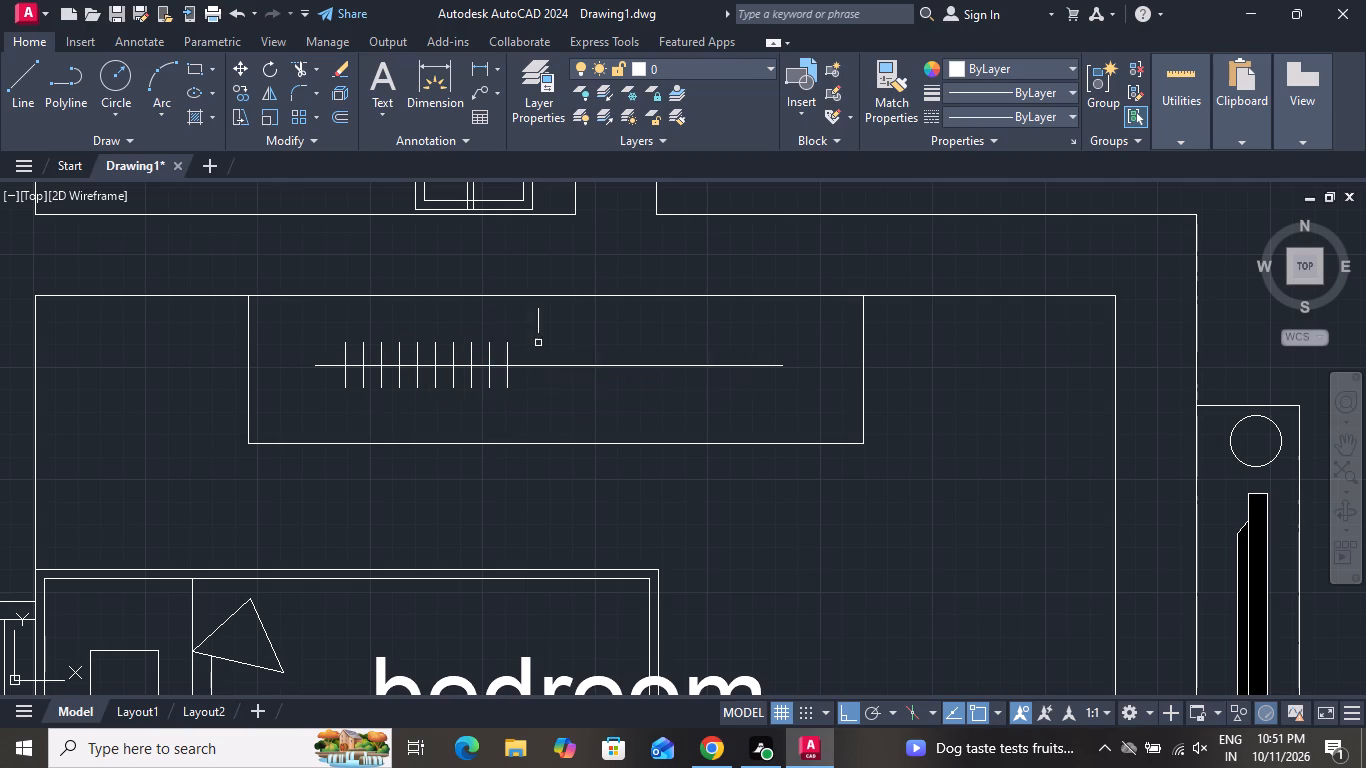
click(508, 349)
click(563, 349)
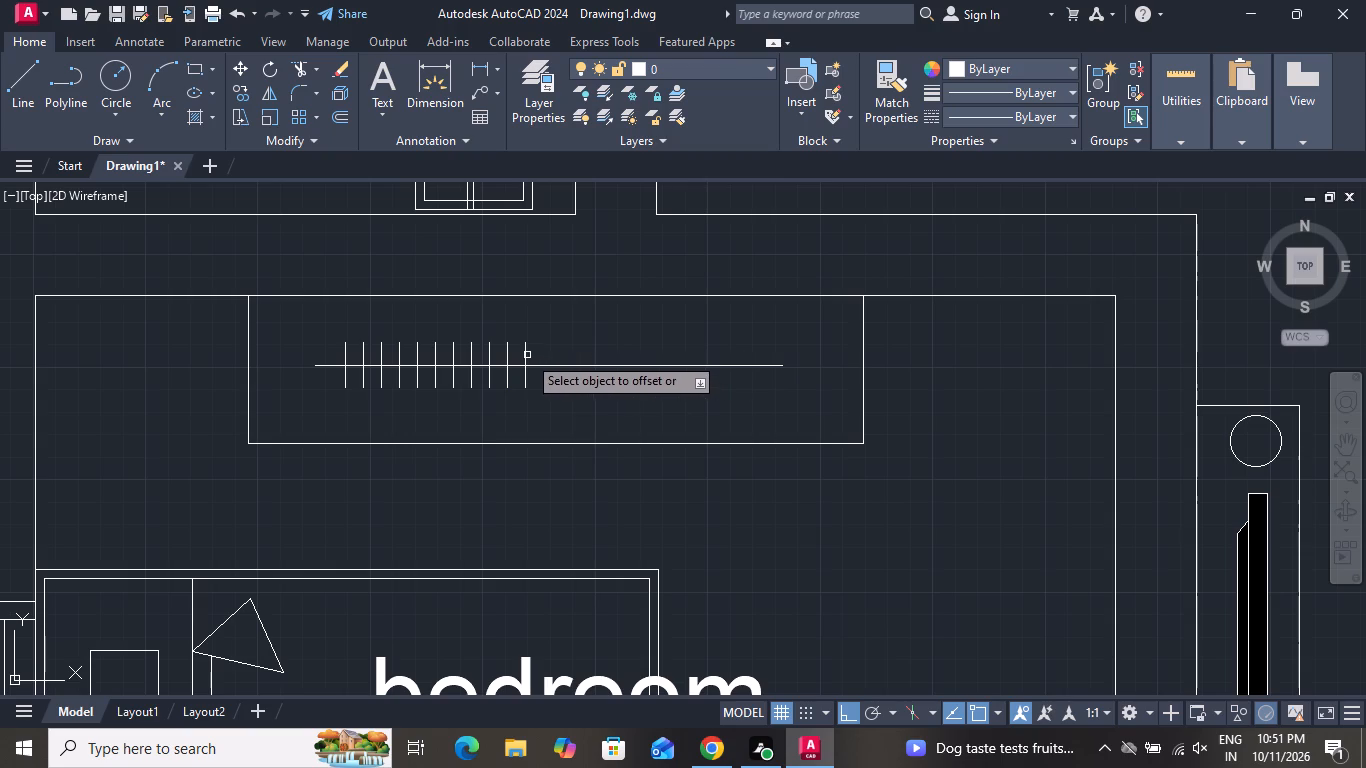
Offset the easternmost hanger line 2" eastward in succession, adding seven more hangers along the wardrobe rail.
click(527, 355)
click(558, 351)
click(543, 350)
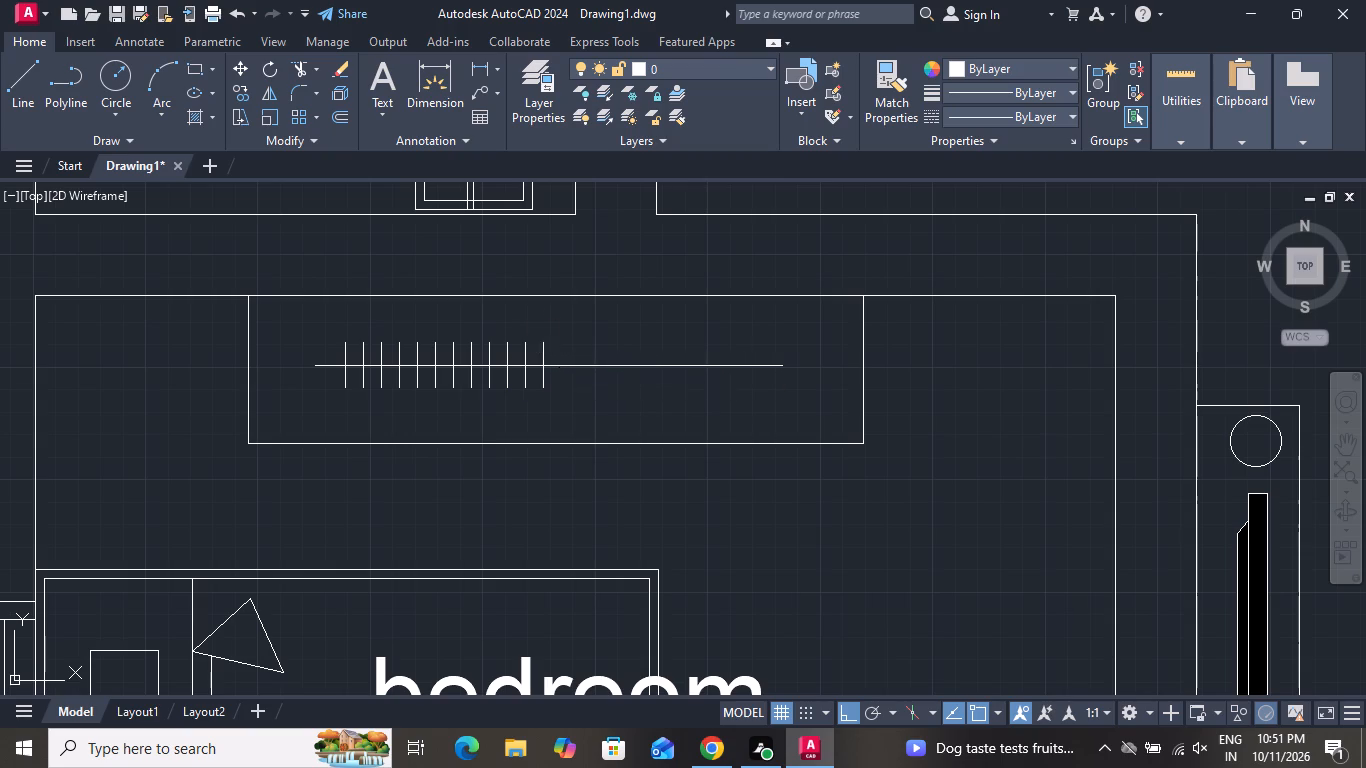
click(585, 350)
click(560, 350)
click(610, 345)
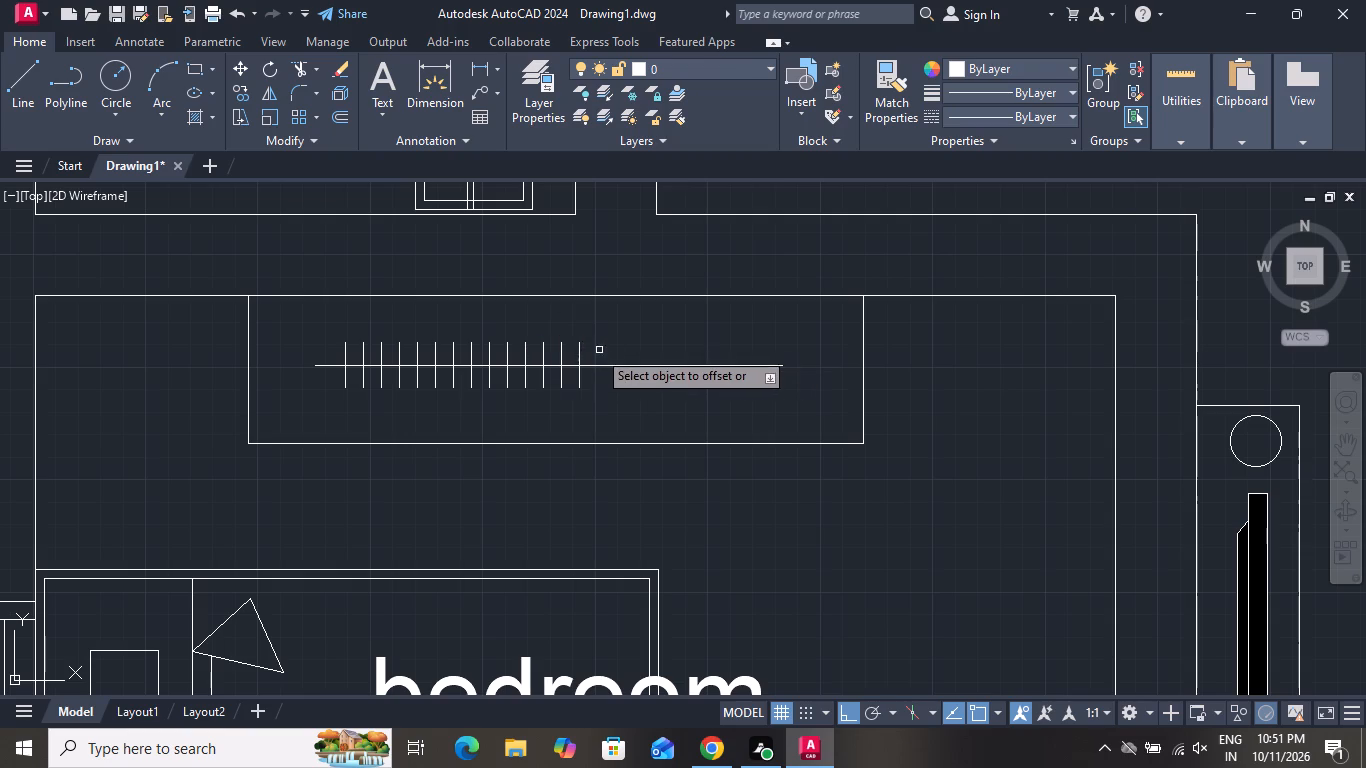
click(578, 353)
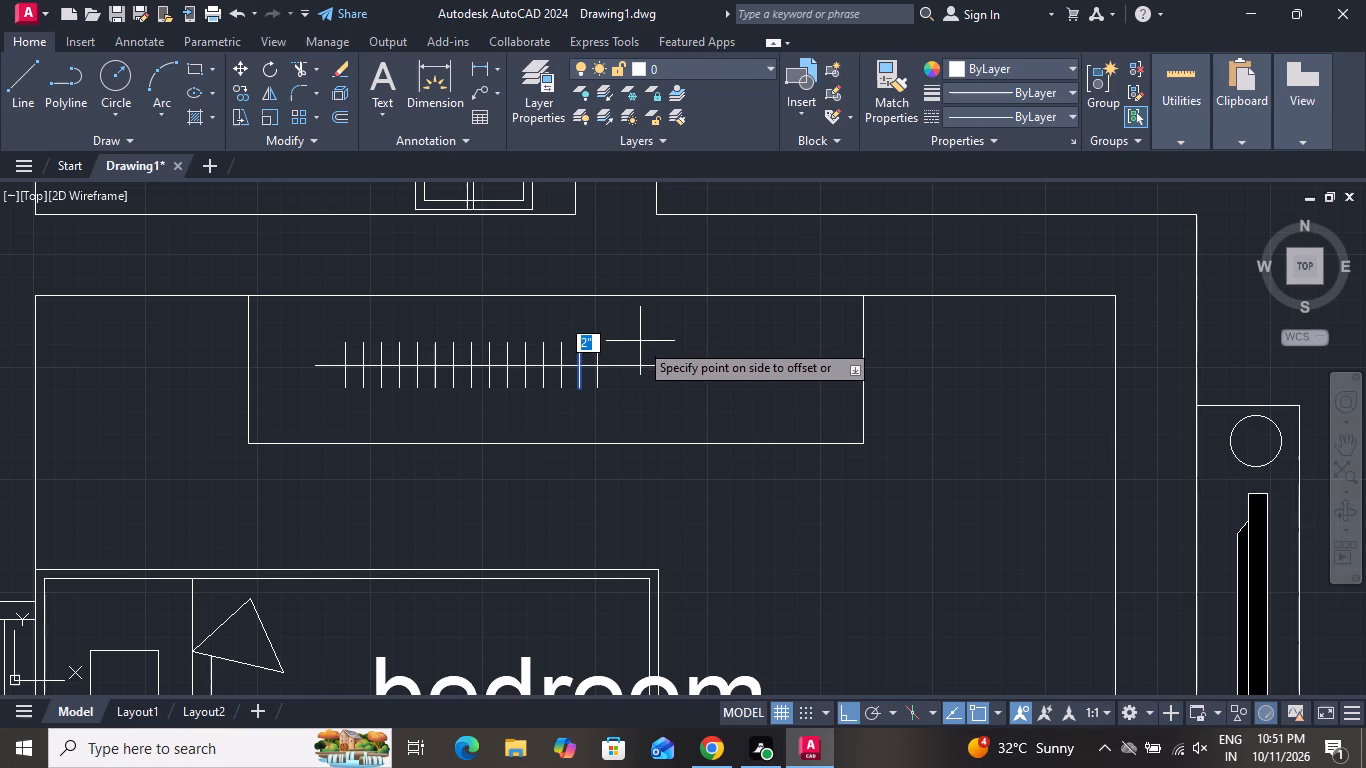
click(617, 346)
click(596, 354)
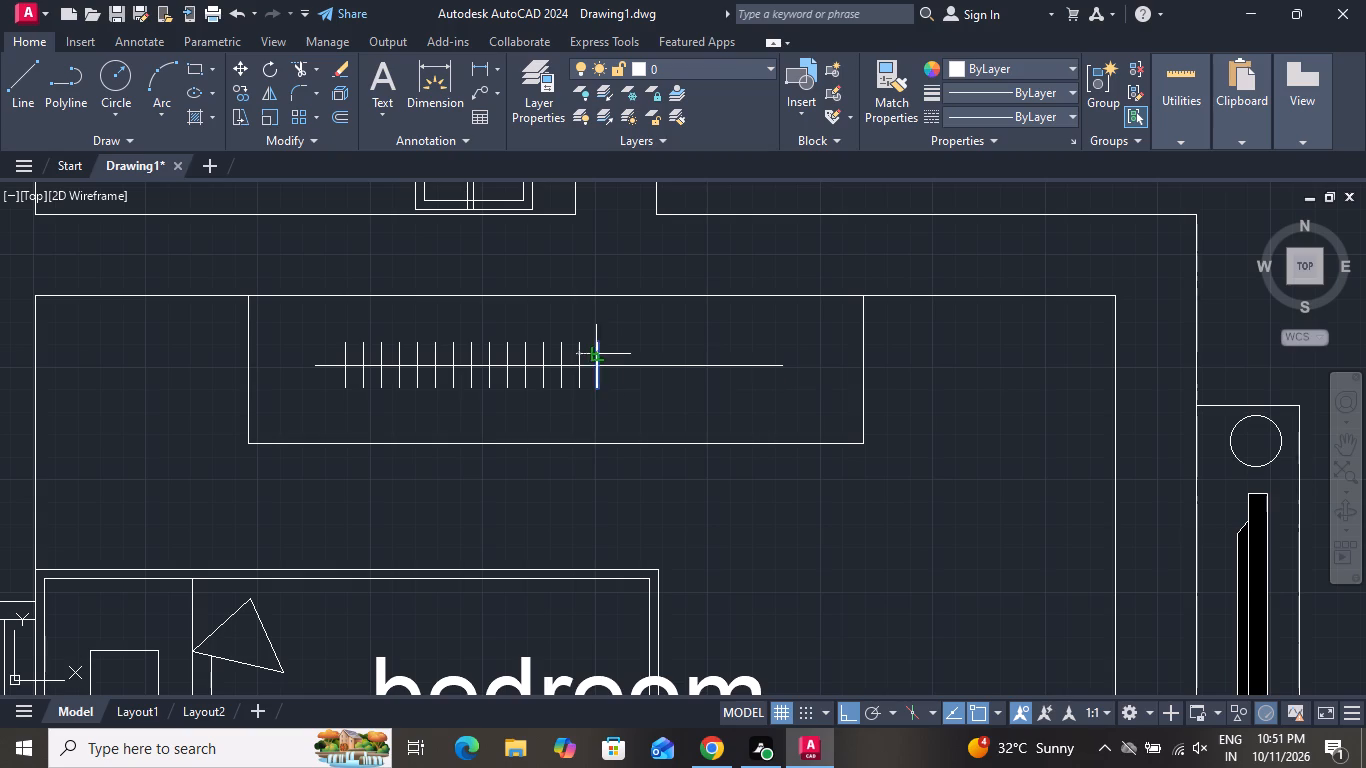
click(670, 352)
click(616, 354)
click(698, 347)
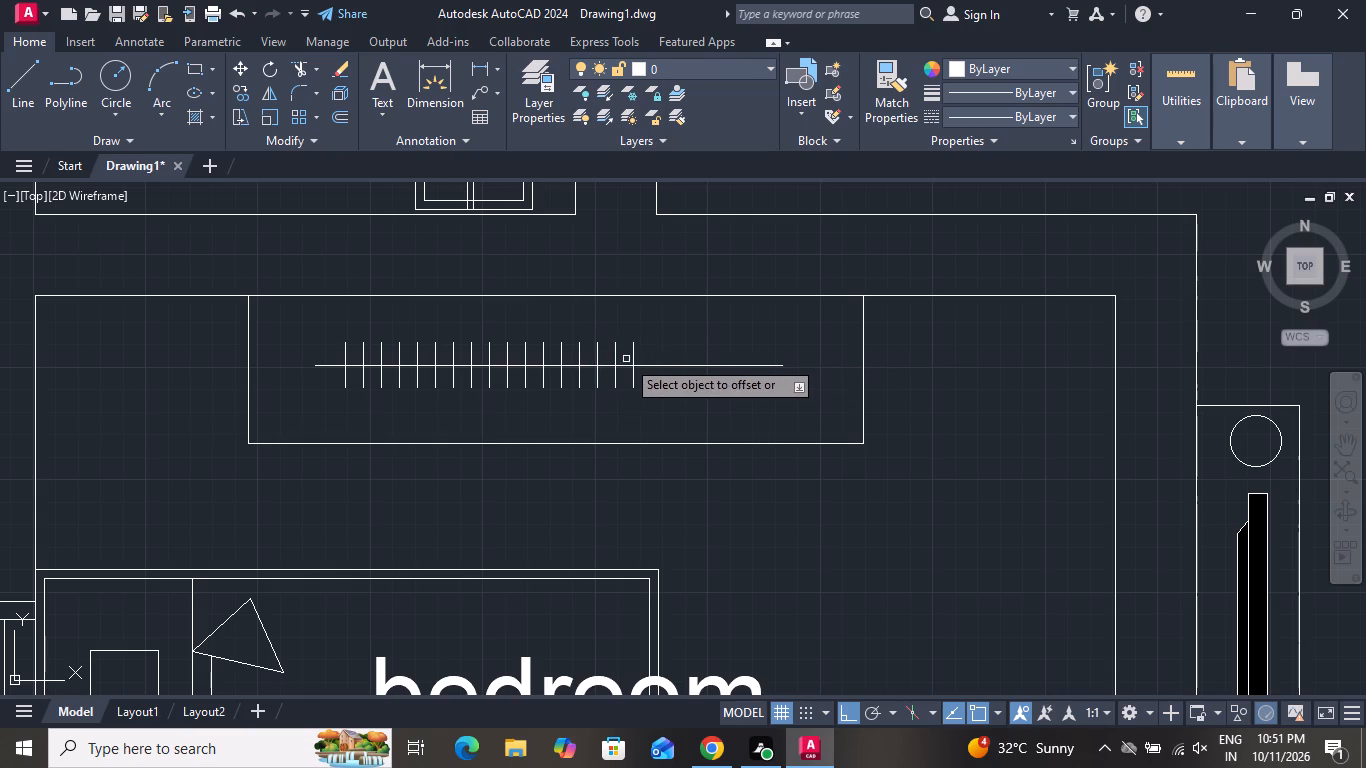
click(632, 352)
click(678, 345)
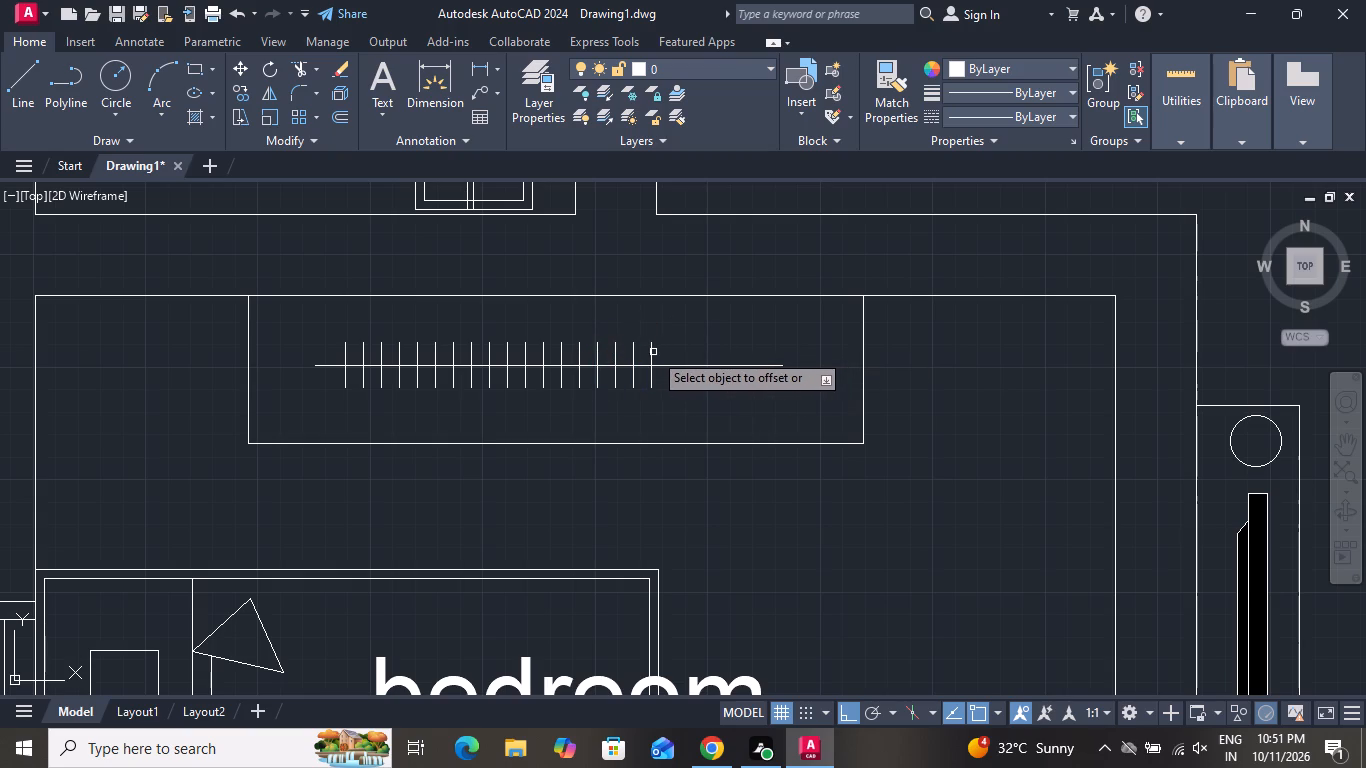
Add six more hanger lines by successive 2" eastward offsets, bringing the row close to the rail's east end.
drag(649, 352, 658, 352)
click(724, 351)
click(668, 352)
click(693, 349)
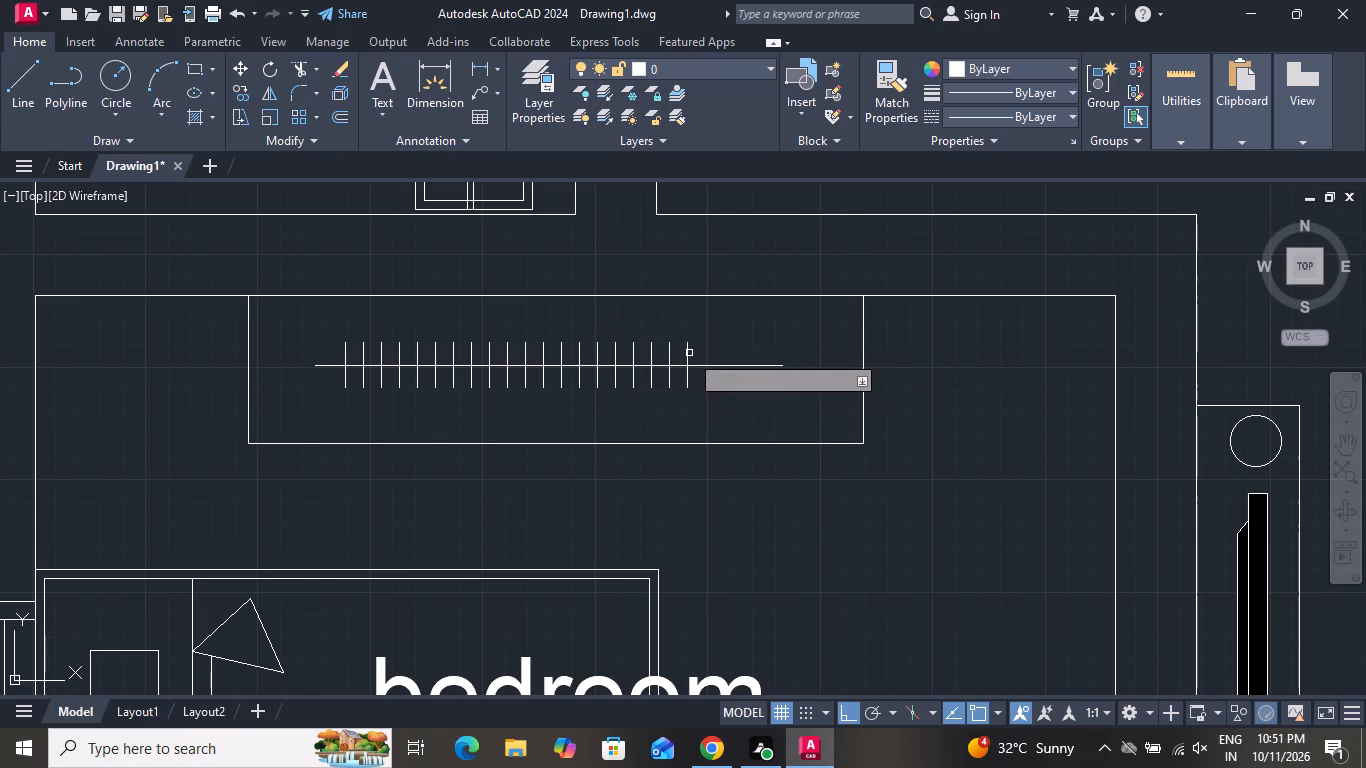
click(688, 354)
click(712, 352)
click(703, 355)
click(730, 353)
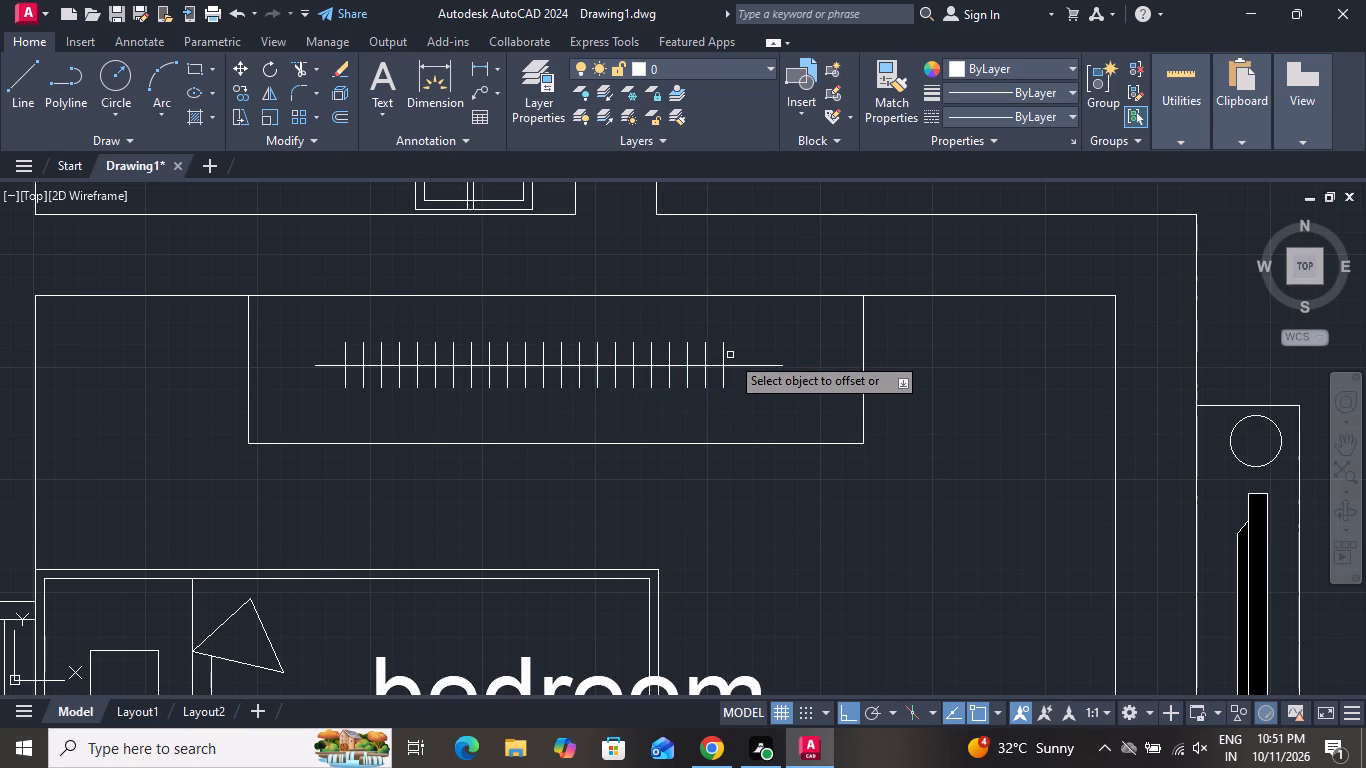
click(726, 356)
click(742, 356)
click(740, 358)
click(752, 354)
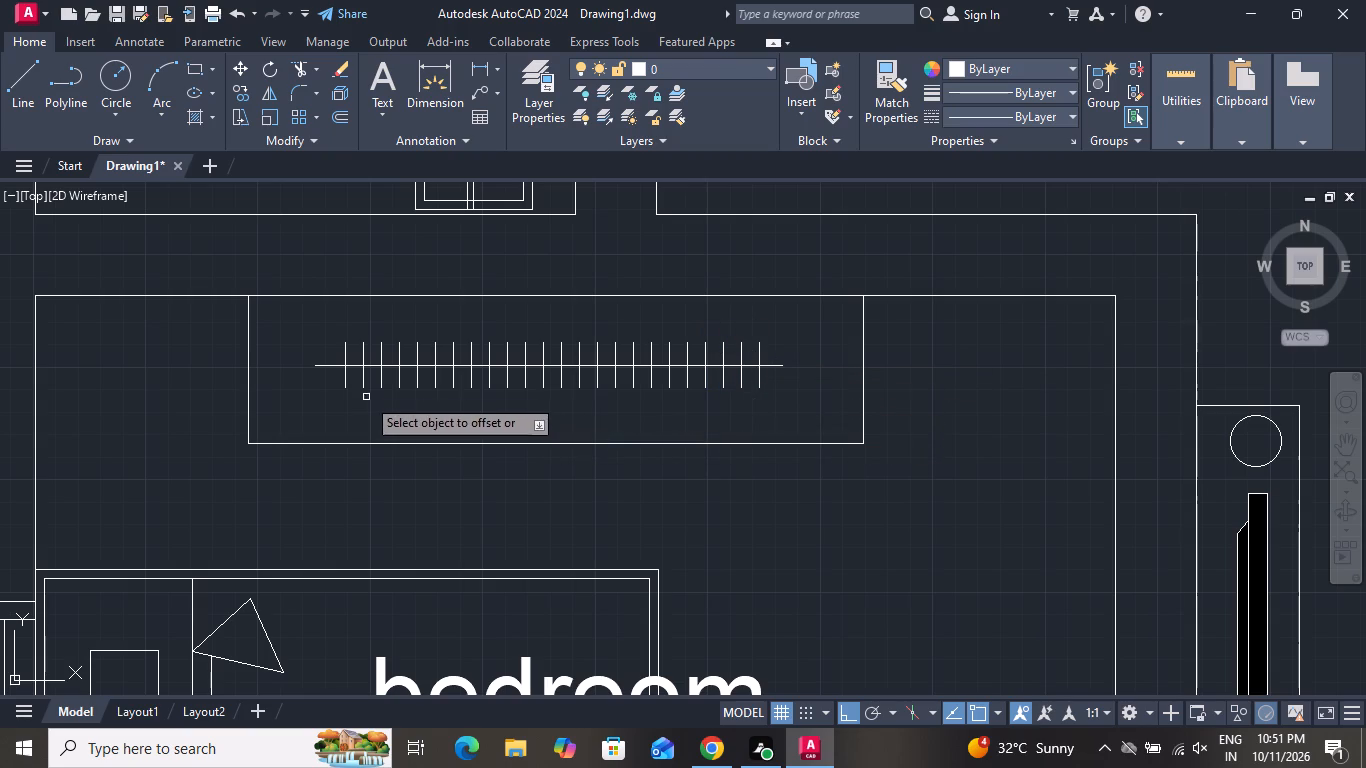
Offset the westernmost hanger line 2" westward and the easternmost one 2" eastward, completing the hanger row.
click(343, 377)
click(308, 388)
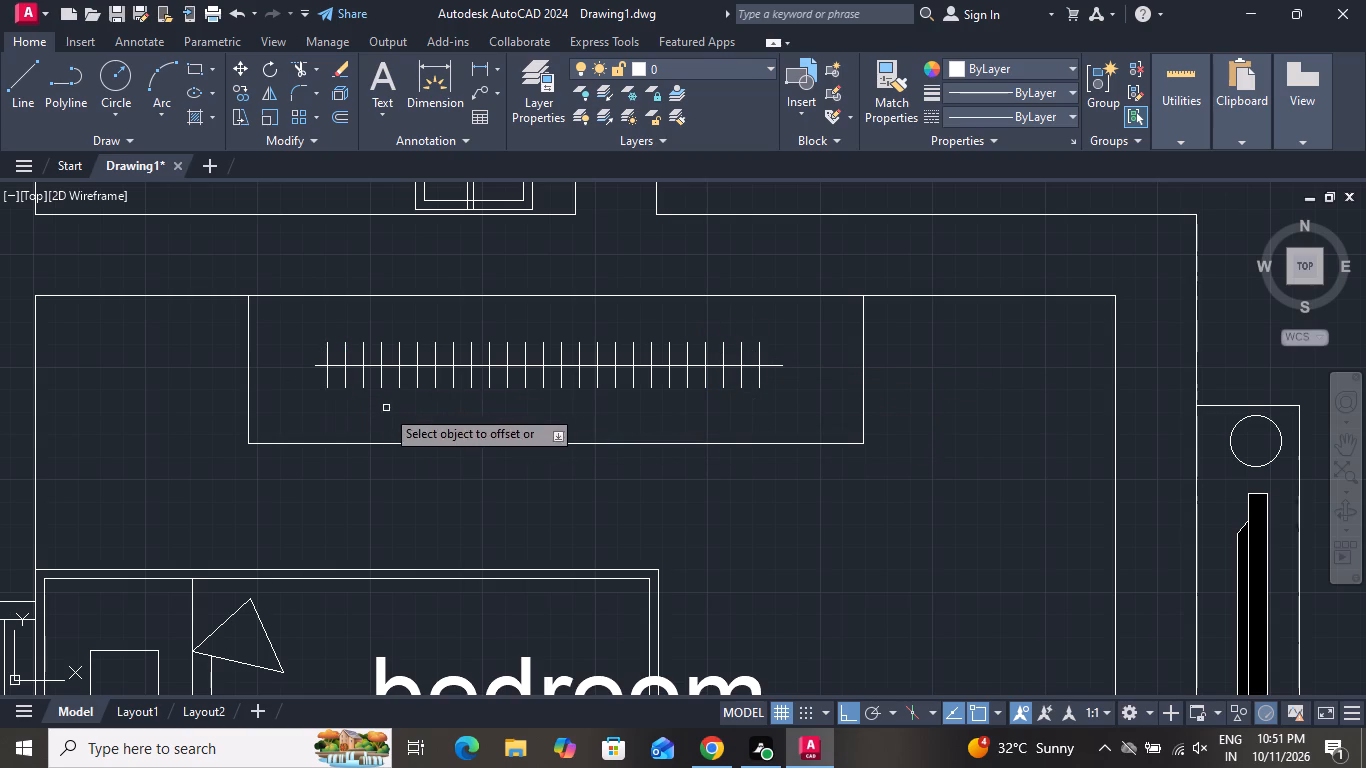
click(758, 382)
click(778, 379)
right_click(797, 398)
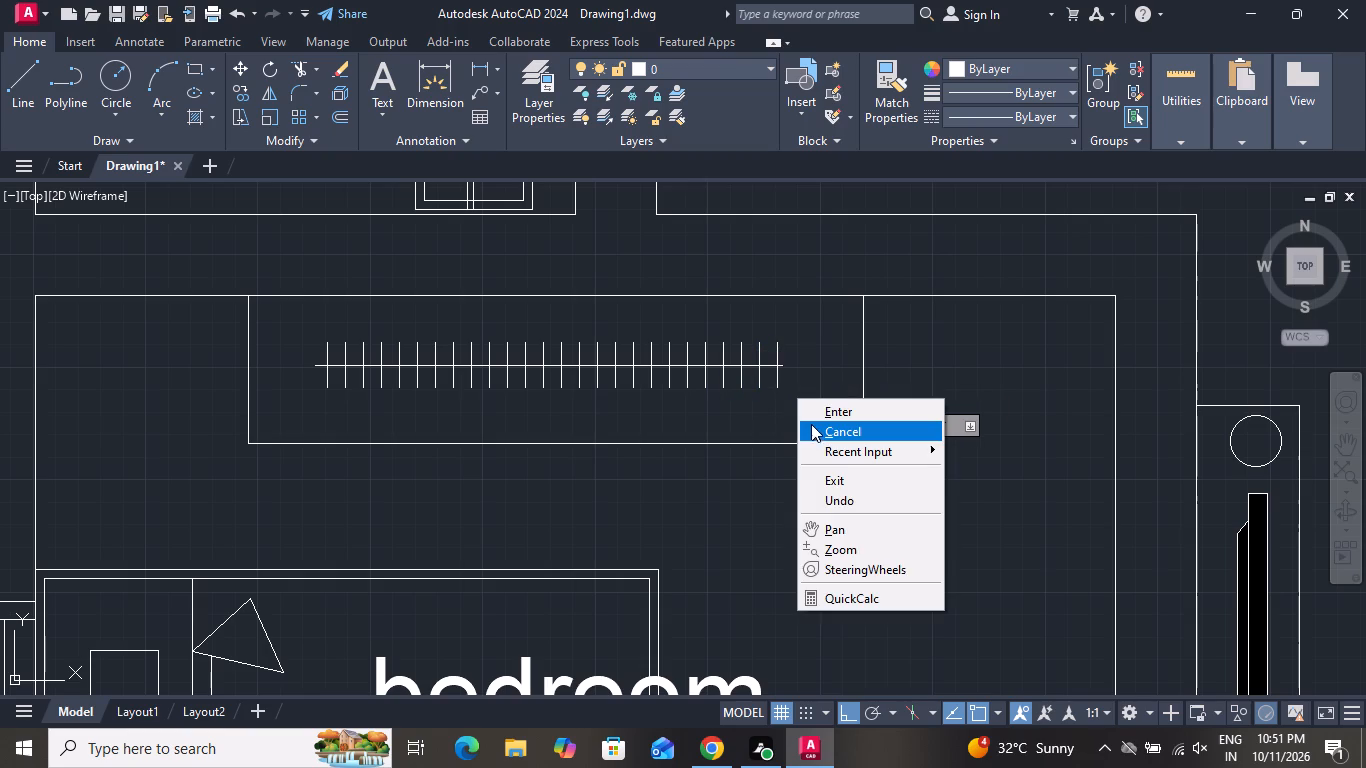
click(812, 427)
Draw a TV cabinet rectangle about 10" wide by 4'-9" long against the inner face of the south bedroom's east wall.
scroll(333, 337, down, 1)
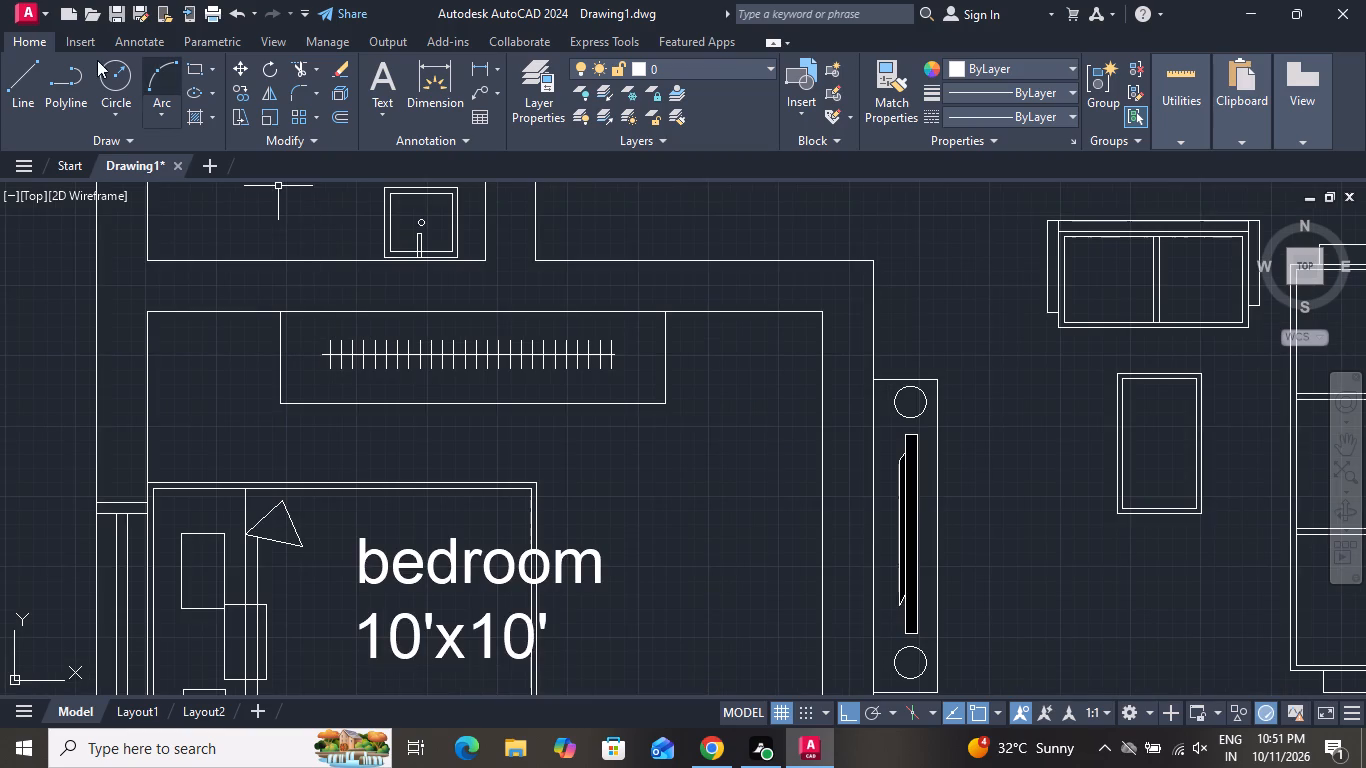
click(200, 72)
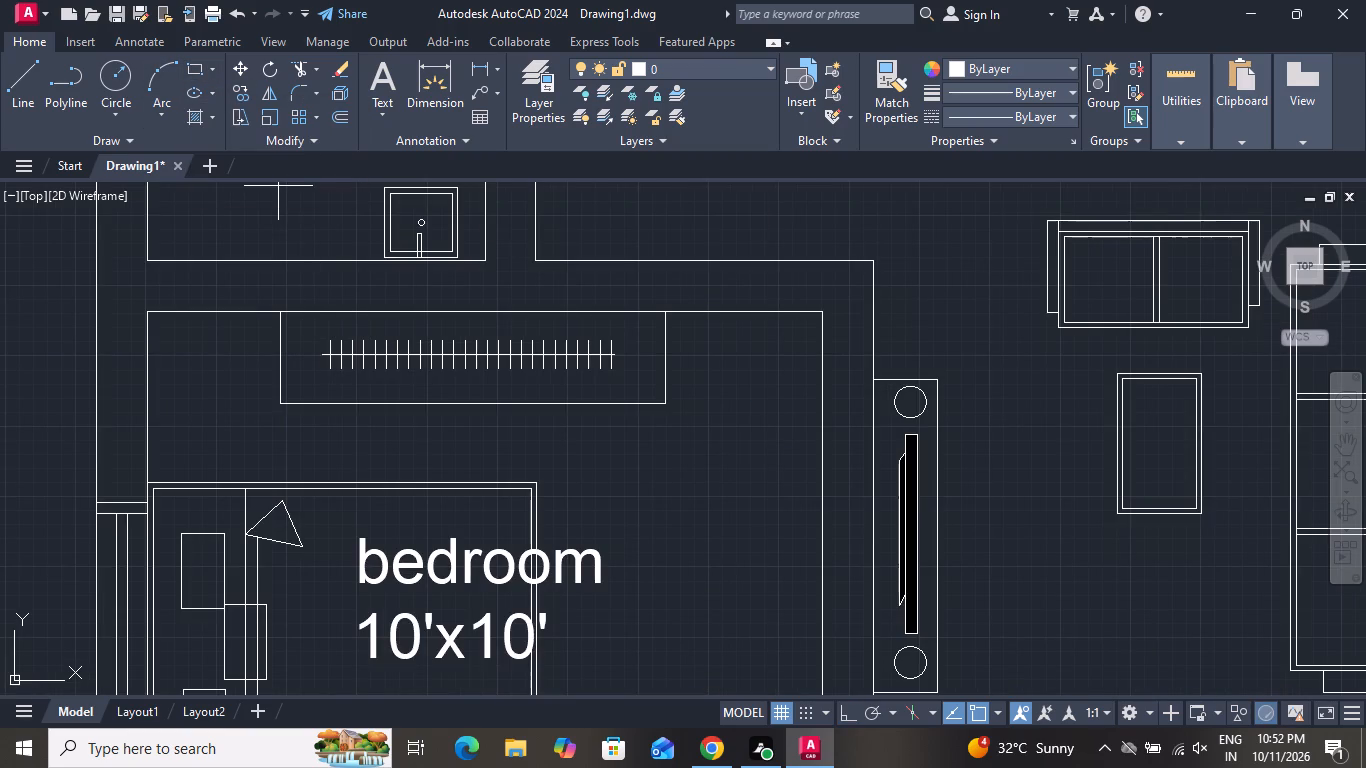
scroll(611, 343, down, 1)
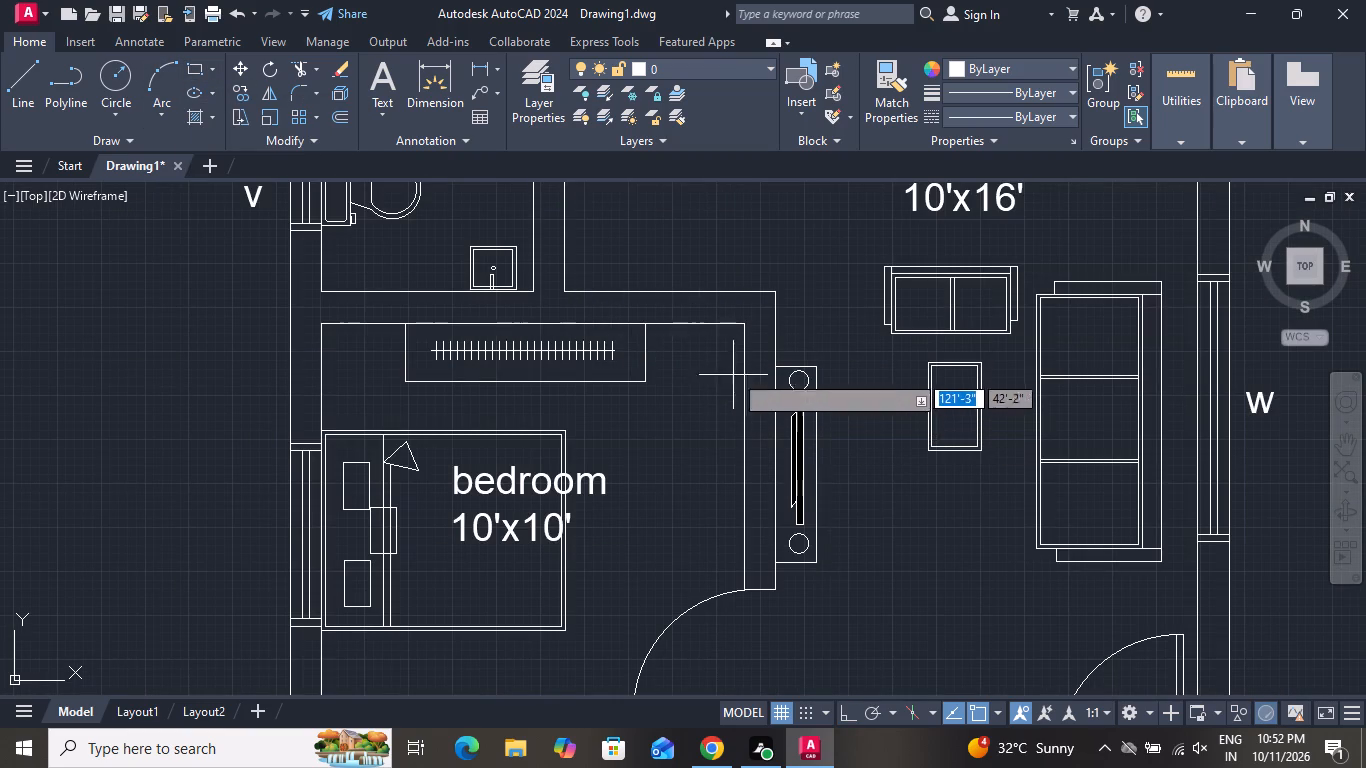
click(744, 367)
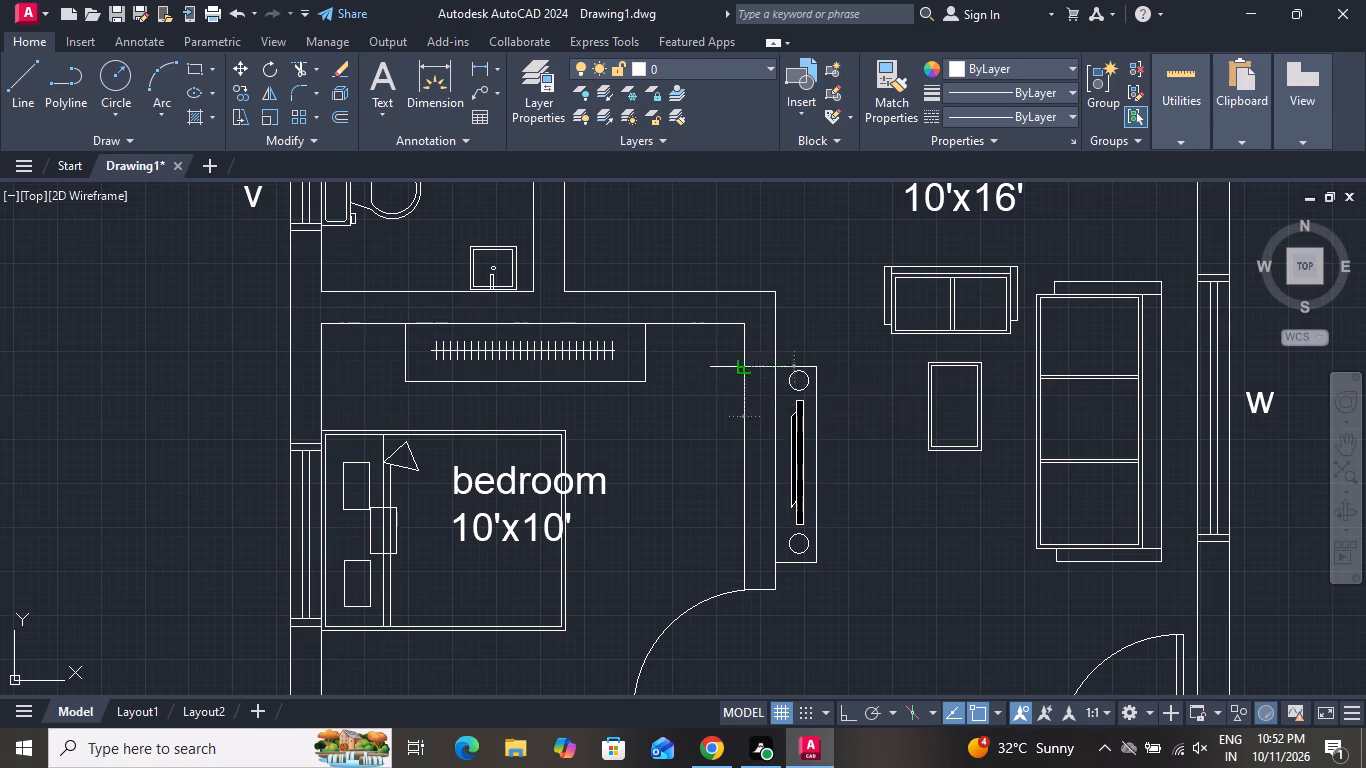
click(706, 567)
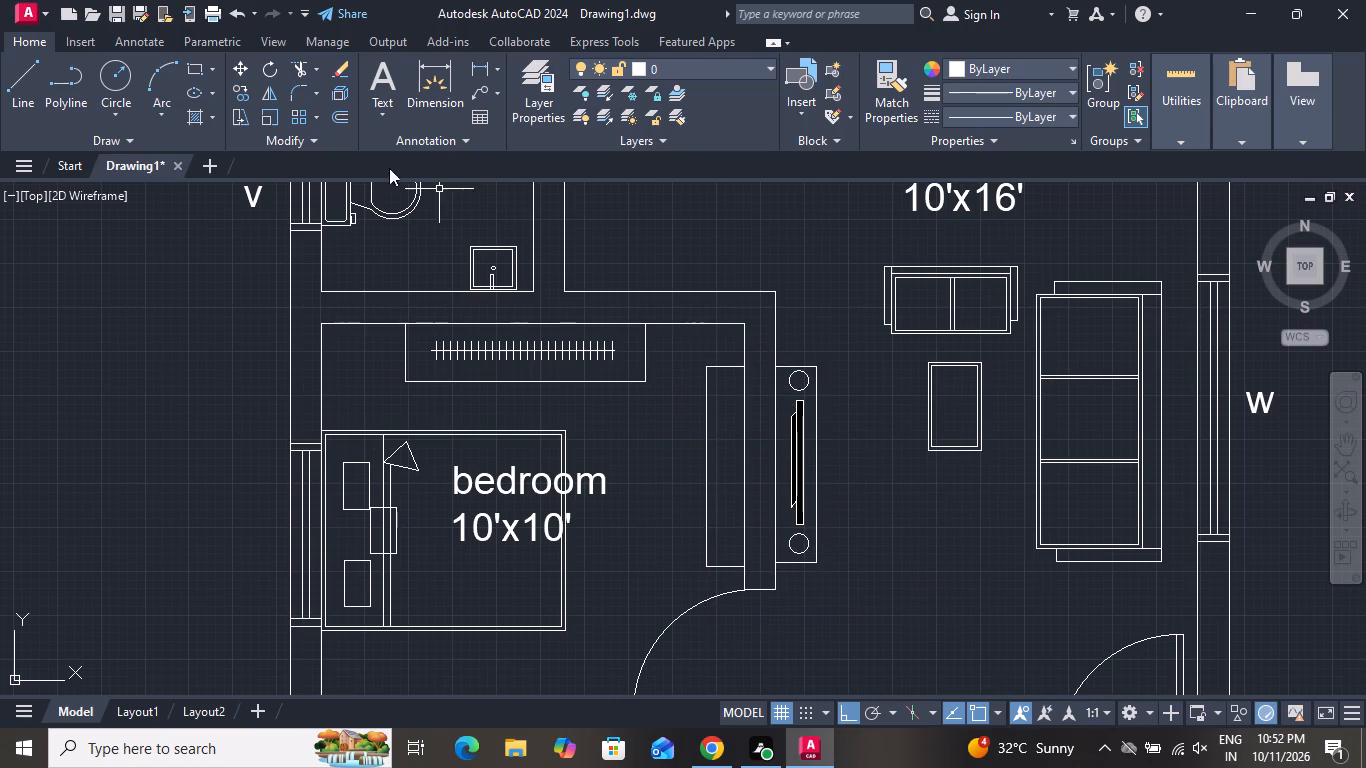
Draw a narrow TV panel rectangle about 2" by 3'-9" inside the bedroom's TV cabinet.
click(192, 68)
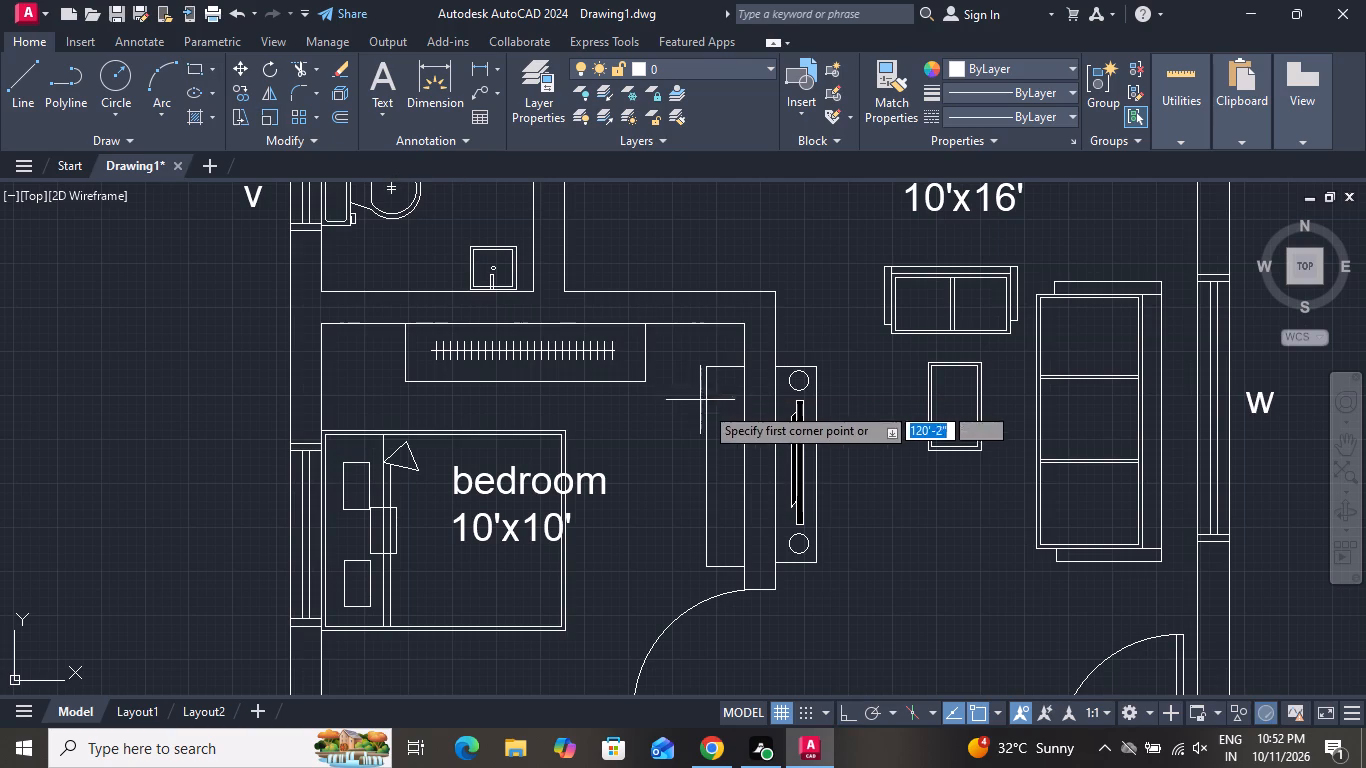
scroll(732, 442, up, 1)
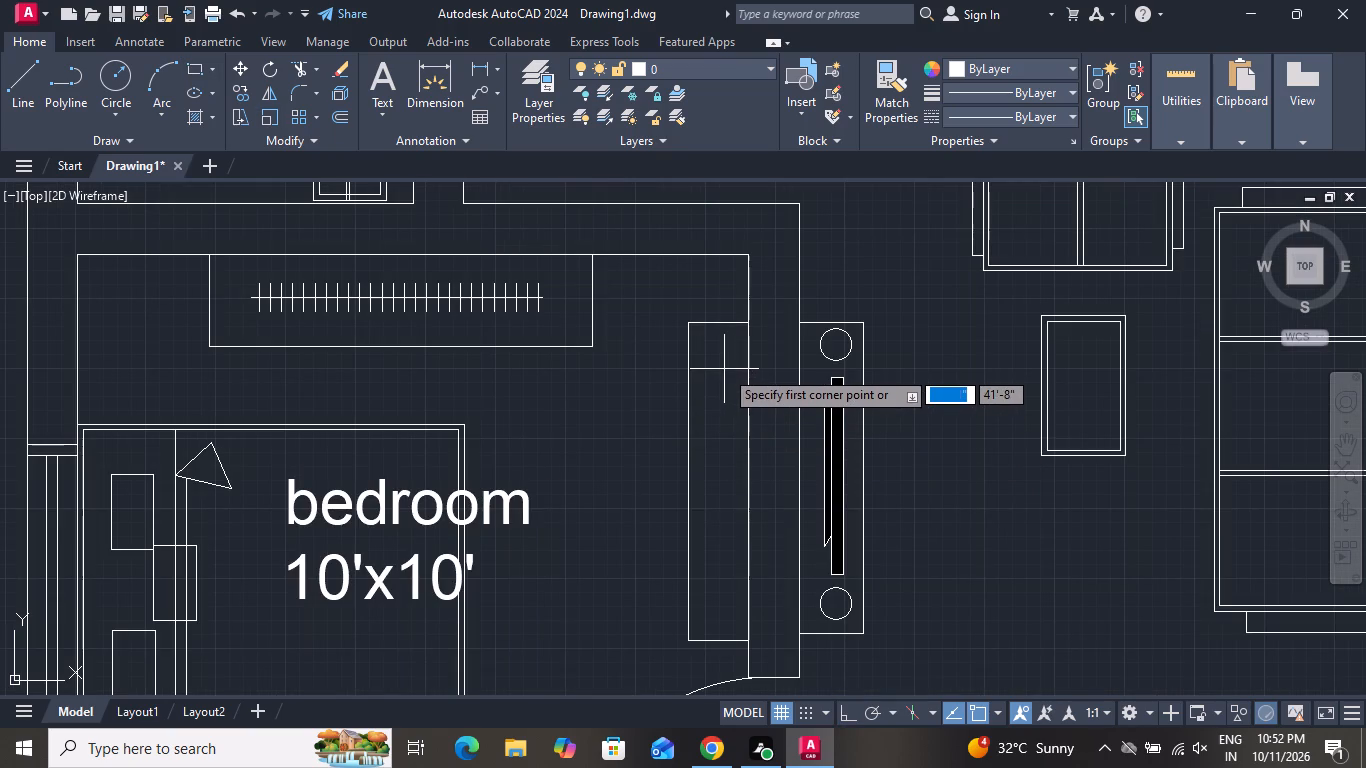
click(722, 366)
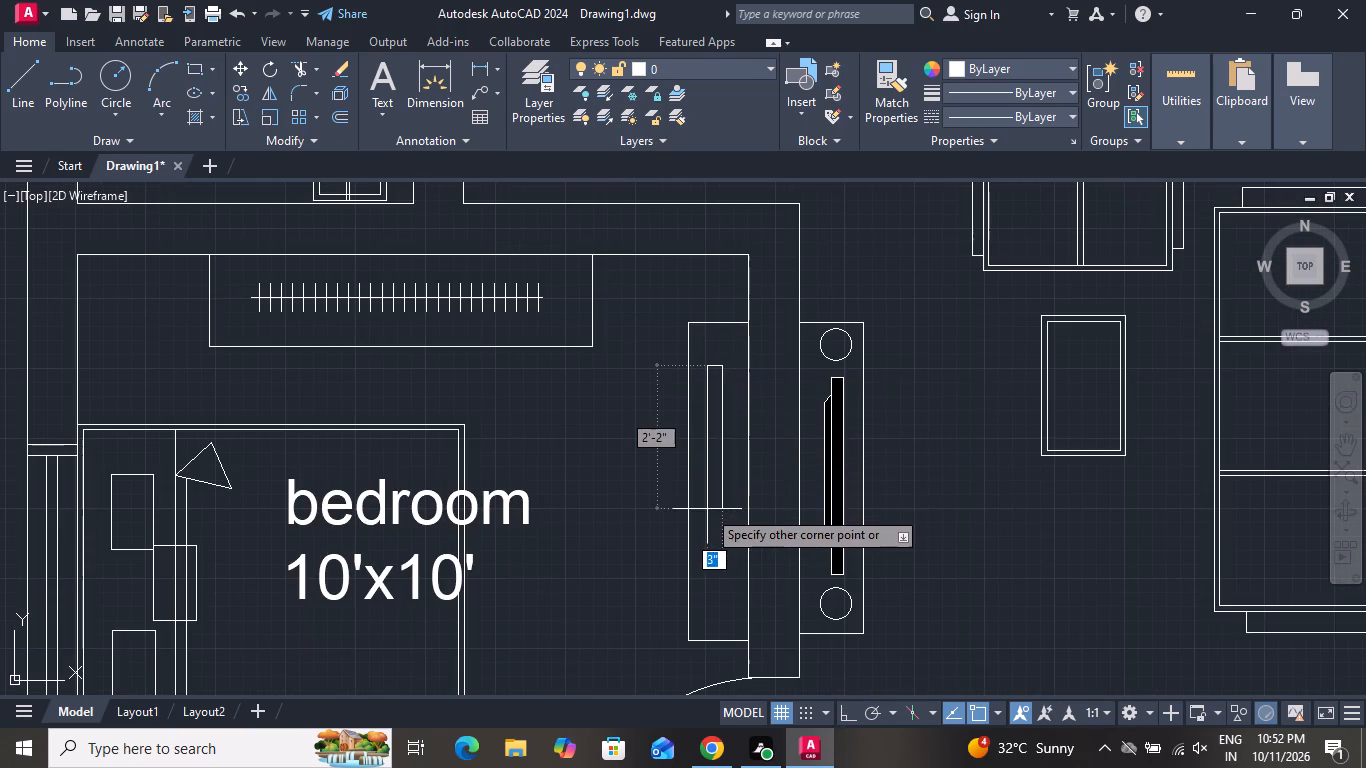
click(710, 617)
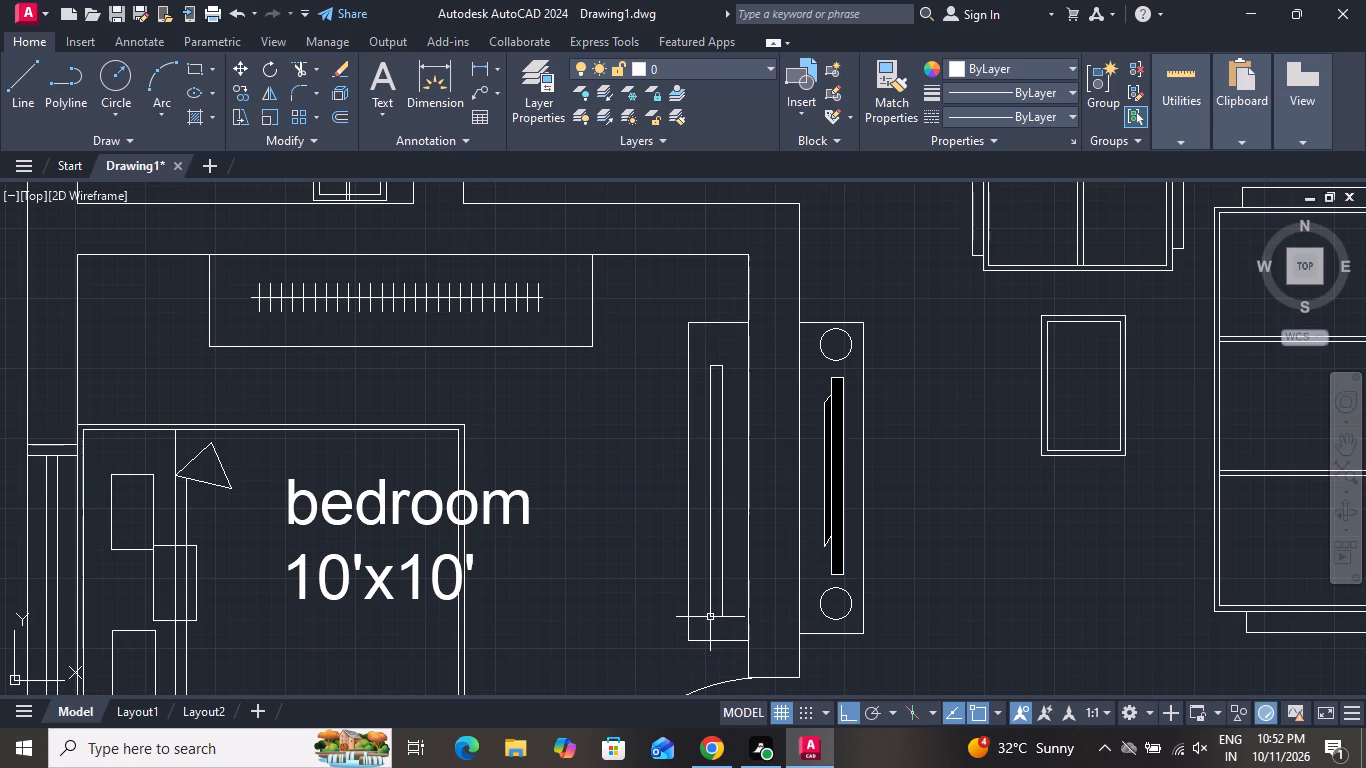
With ortho off, draw the TV's tapered back along the panel's east side using connected lines about 2", 2'-10" and 2" long.
click(30, 70)
scroll(735, 428, up, 2)
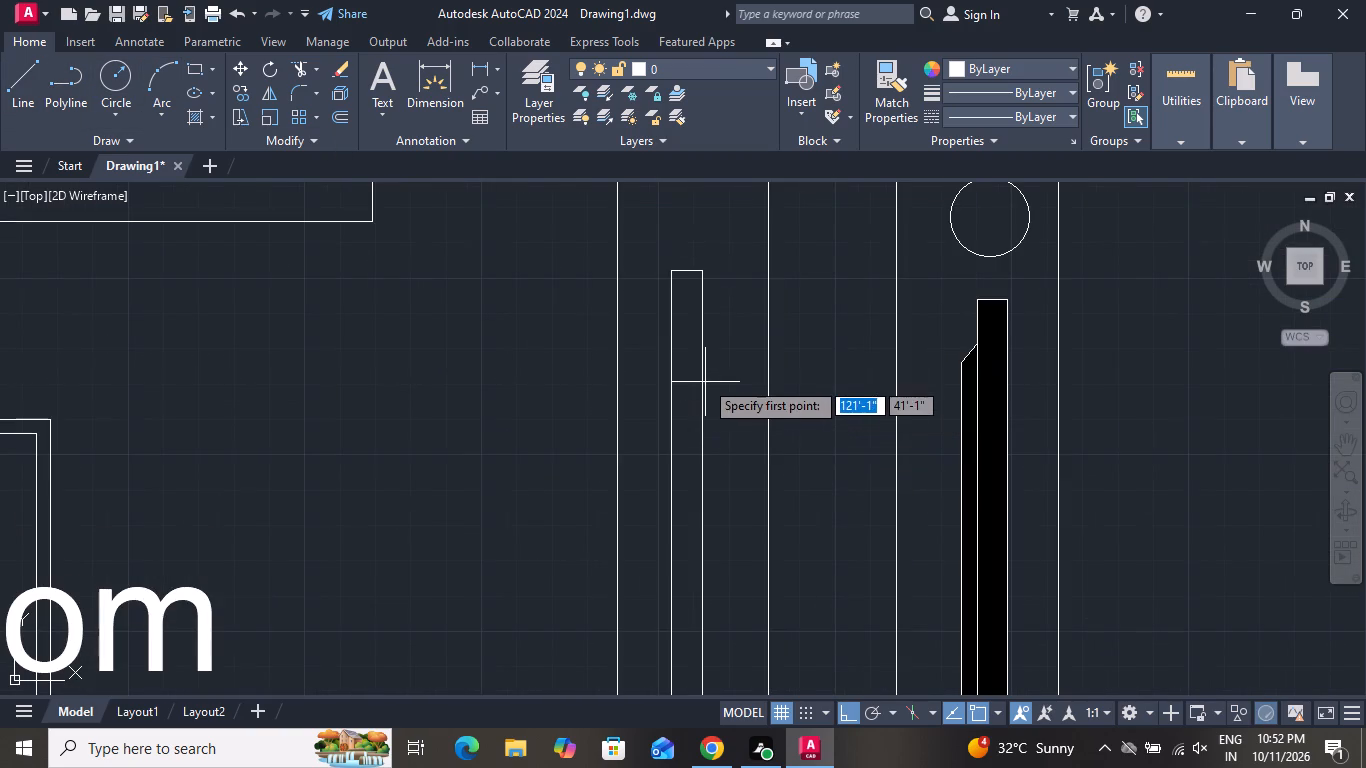
click(702, 350)
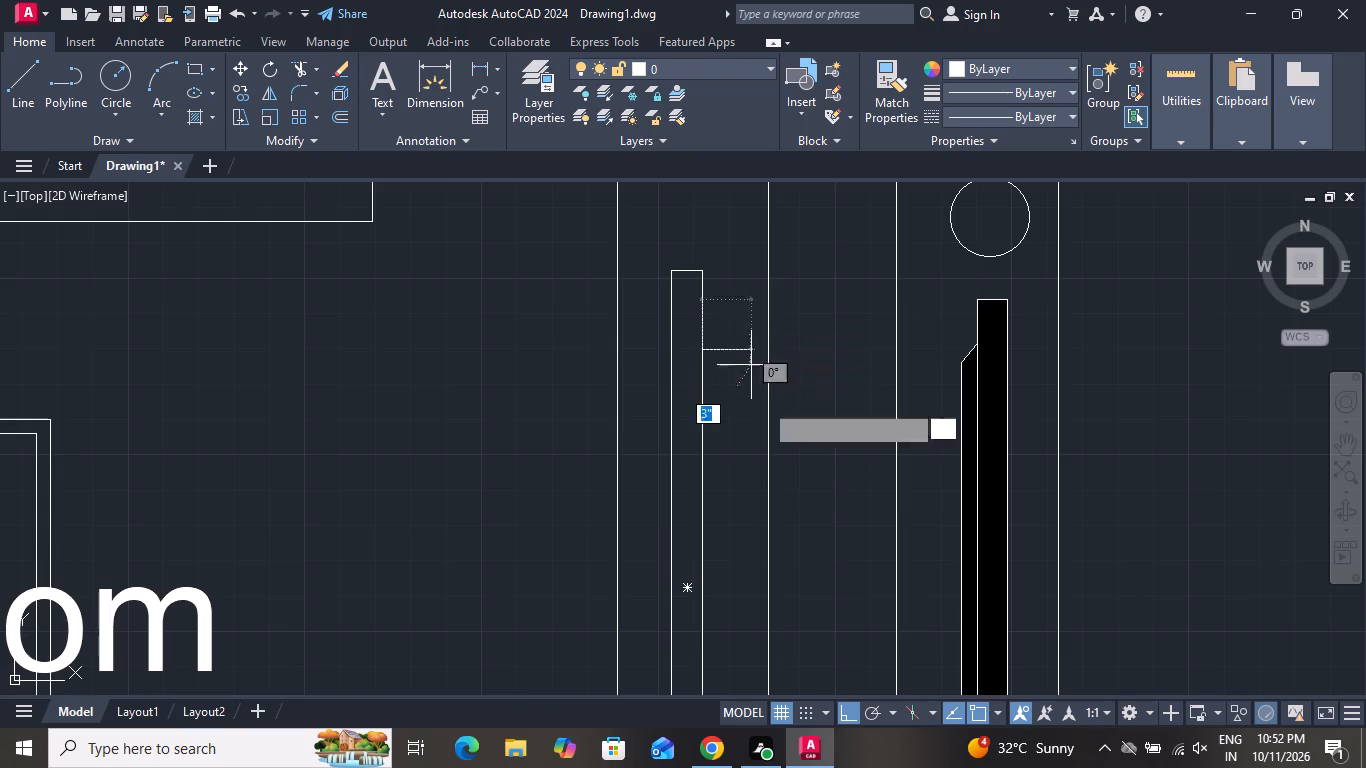
click(853, 707)
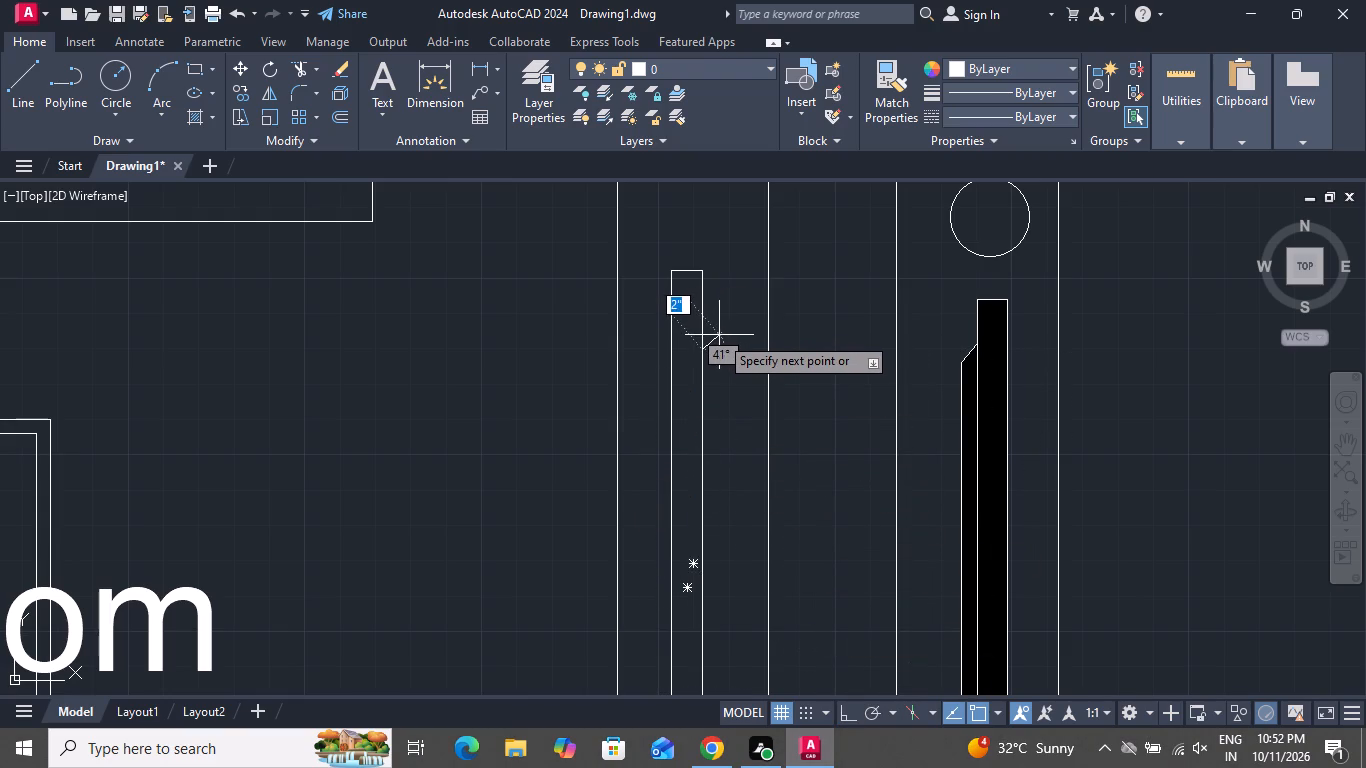
click(728, 337)
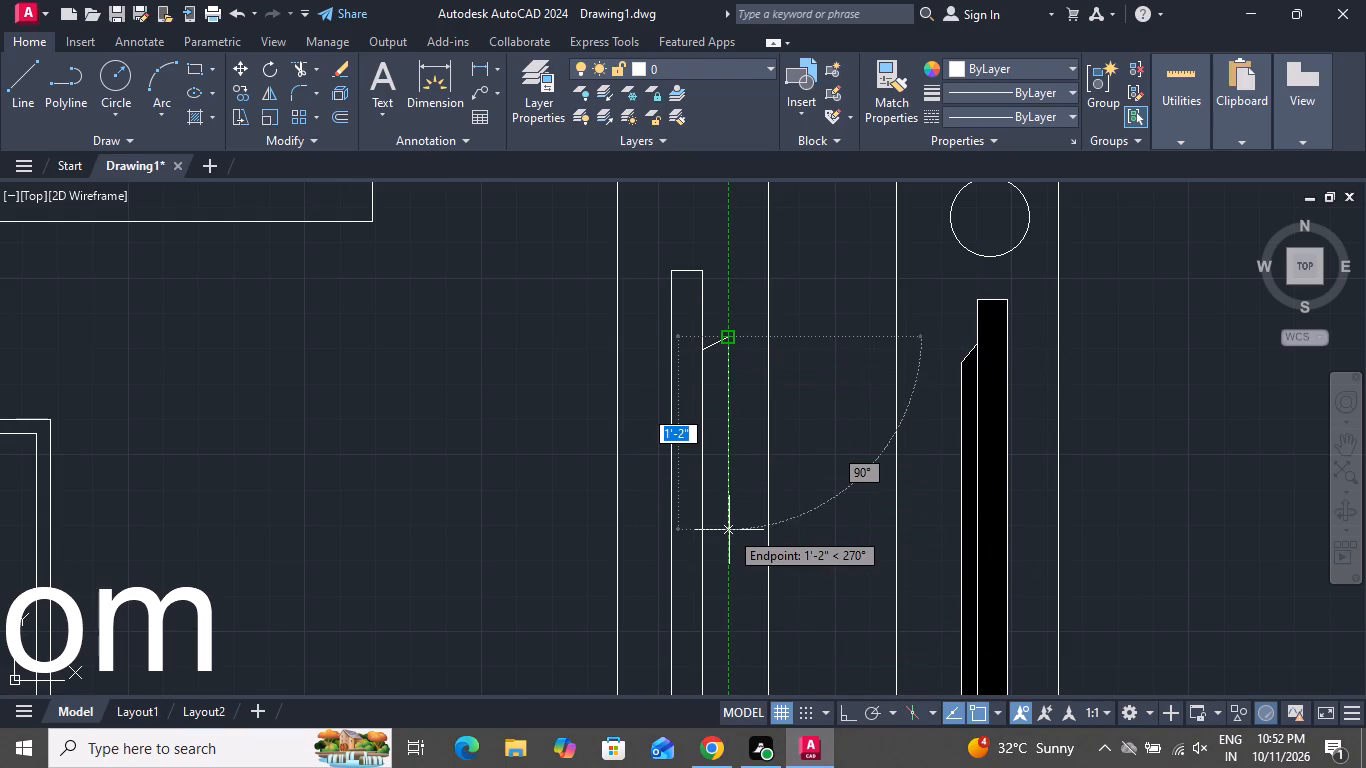
scroll(729, 530, down, 3)
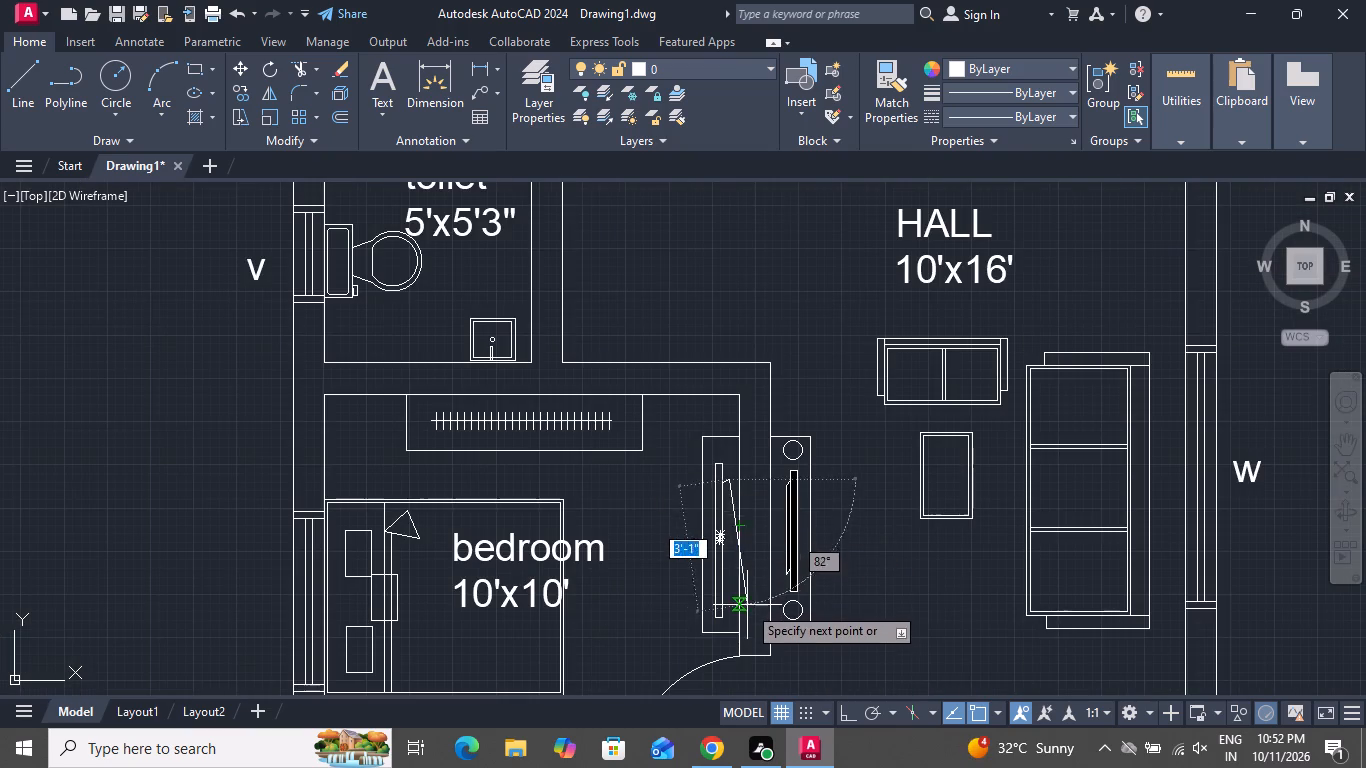
scroll(747, 605, up, 4)
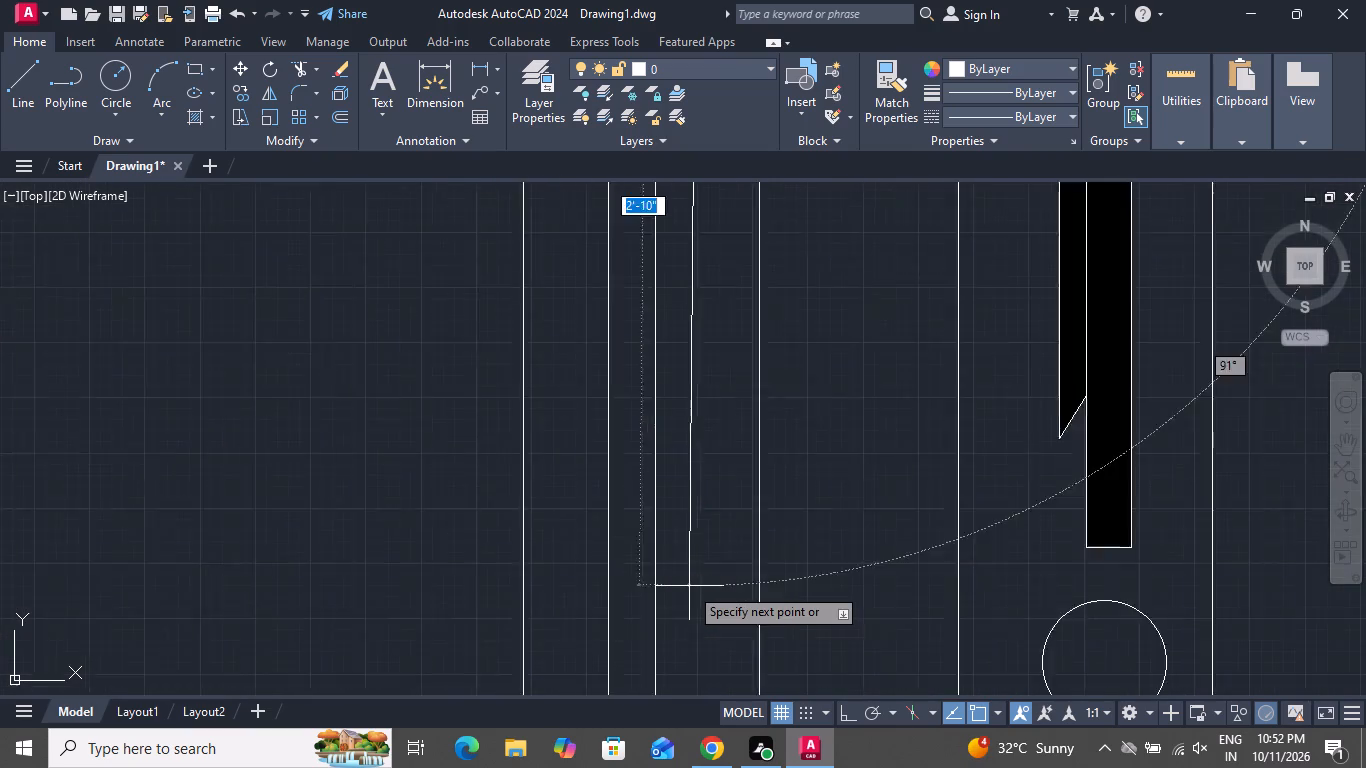
scroll(689, 586, up, 1)
scroll(689, 586, down, 2)
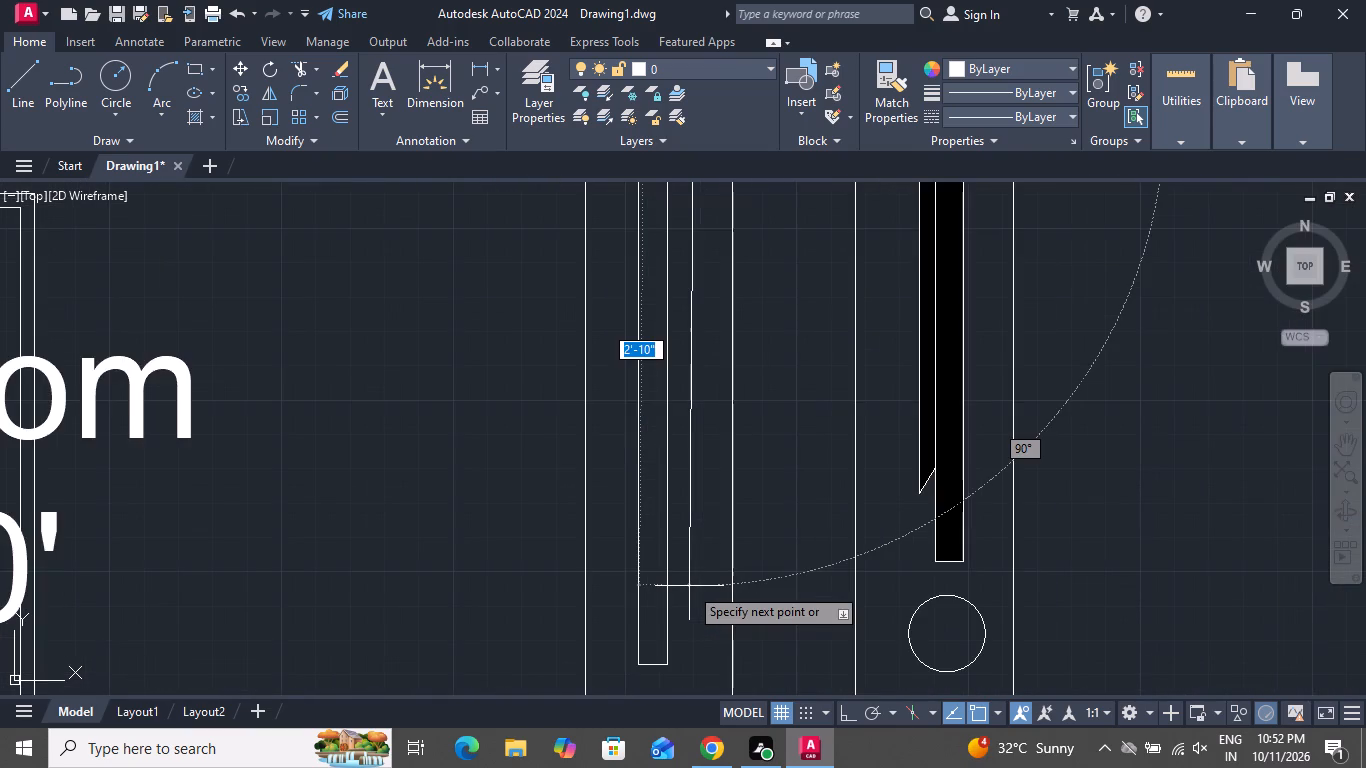
scroll(689, 586, down, 1)
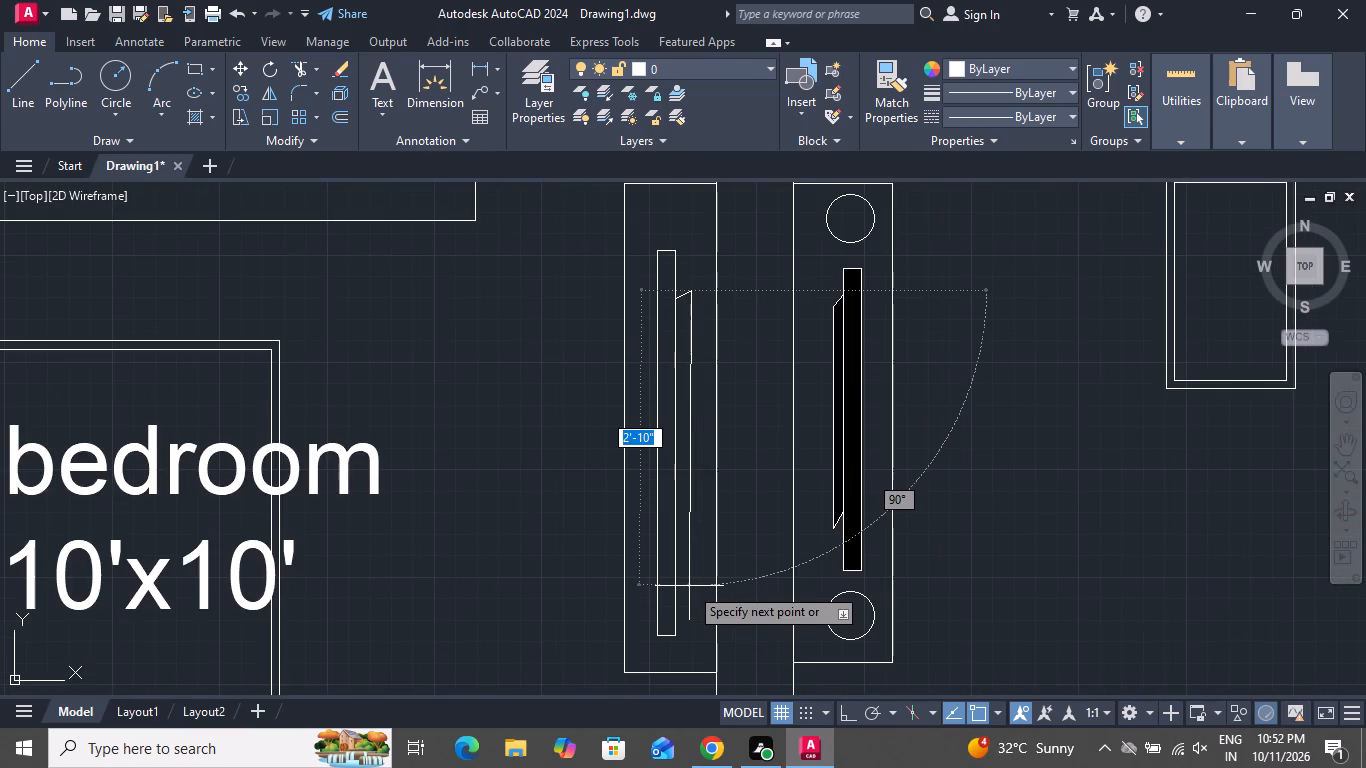
click(689, 586)
scroll(689, 586, up, 3)
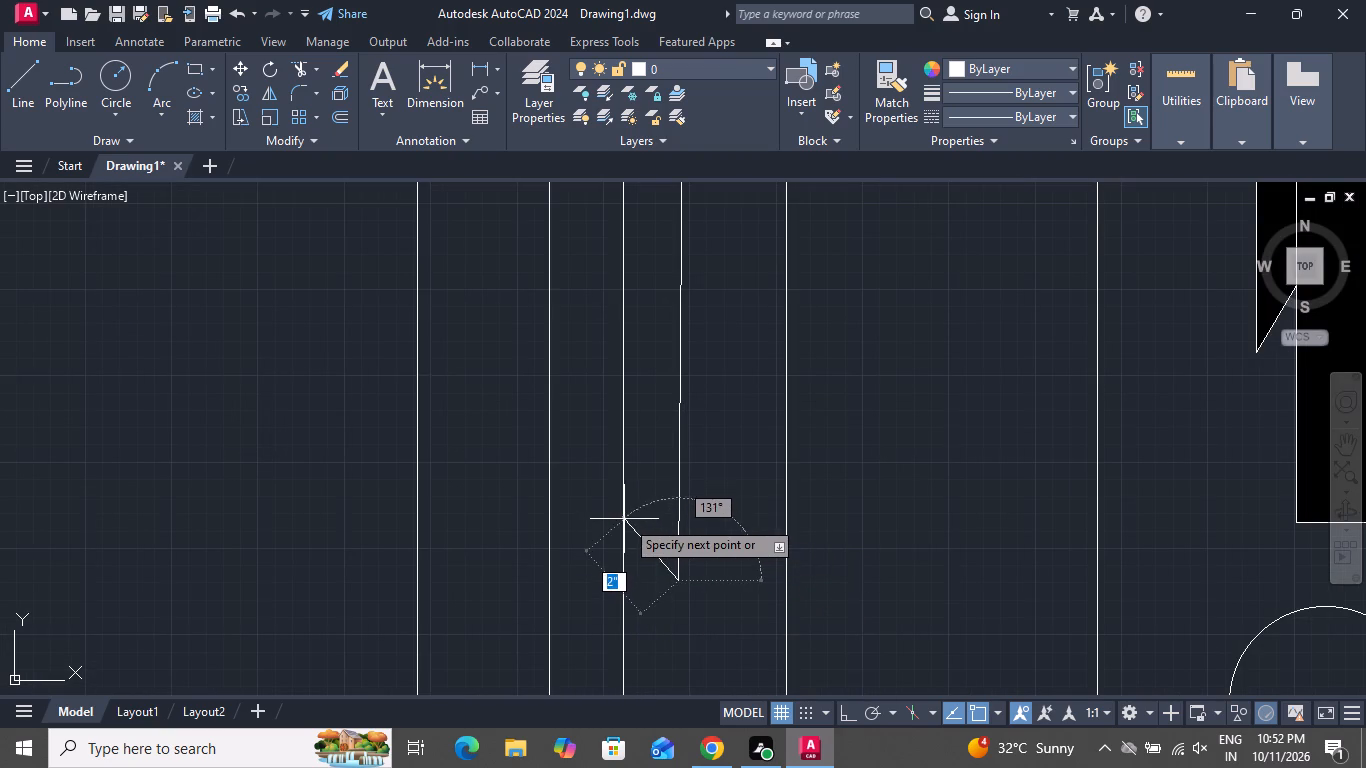
click(623, 519)
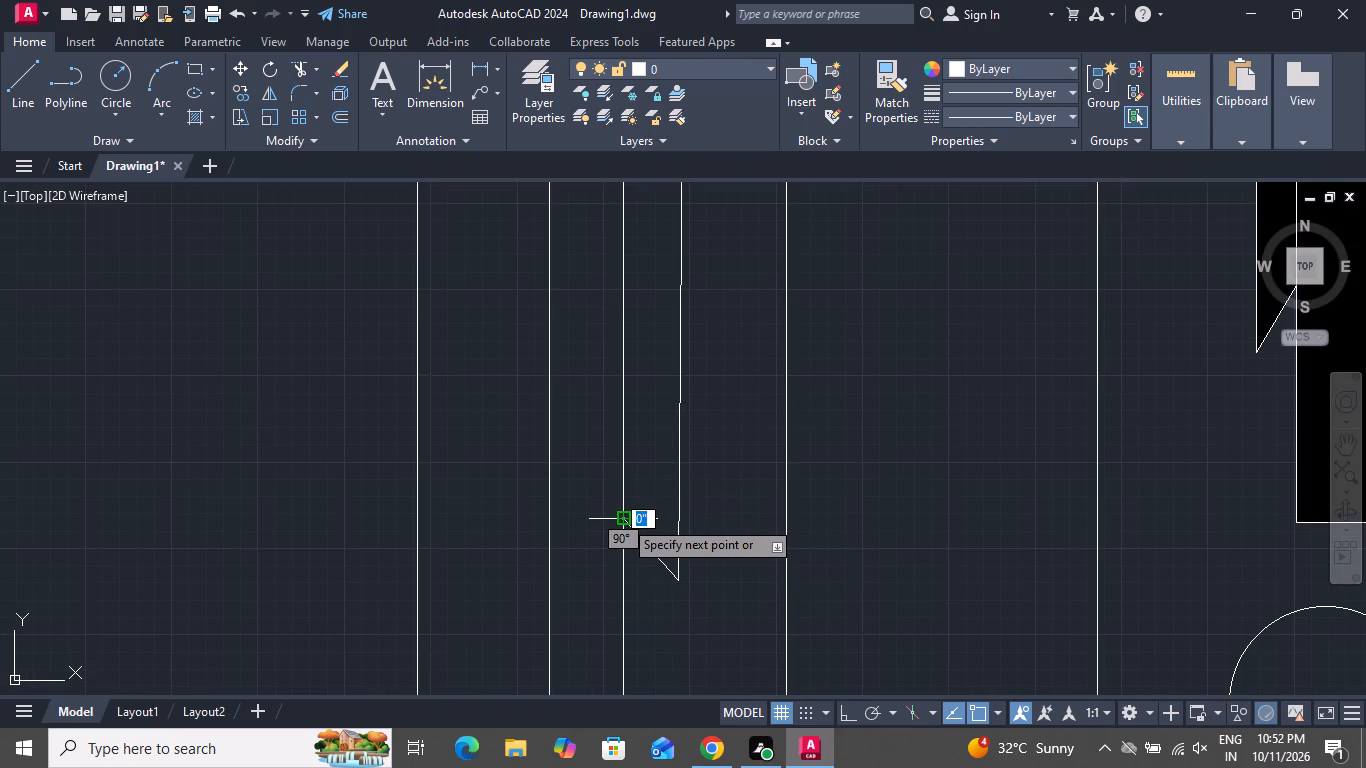
right_click(623, 519)
click(655, 315)
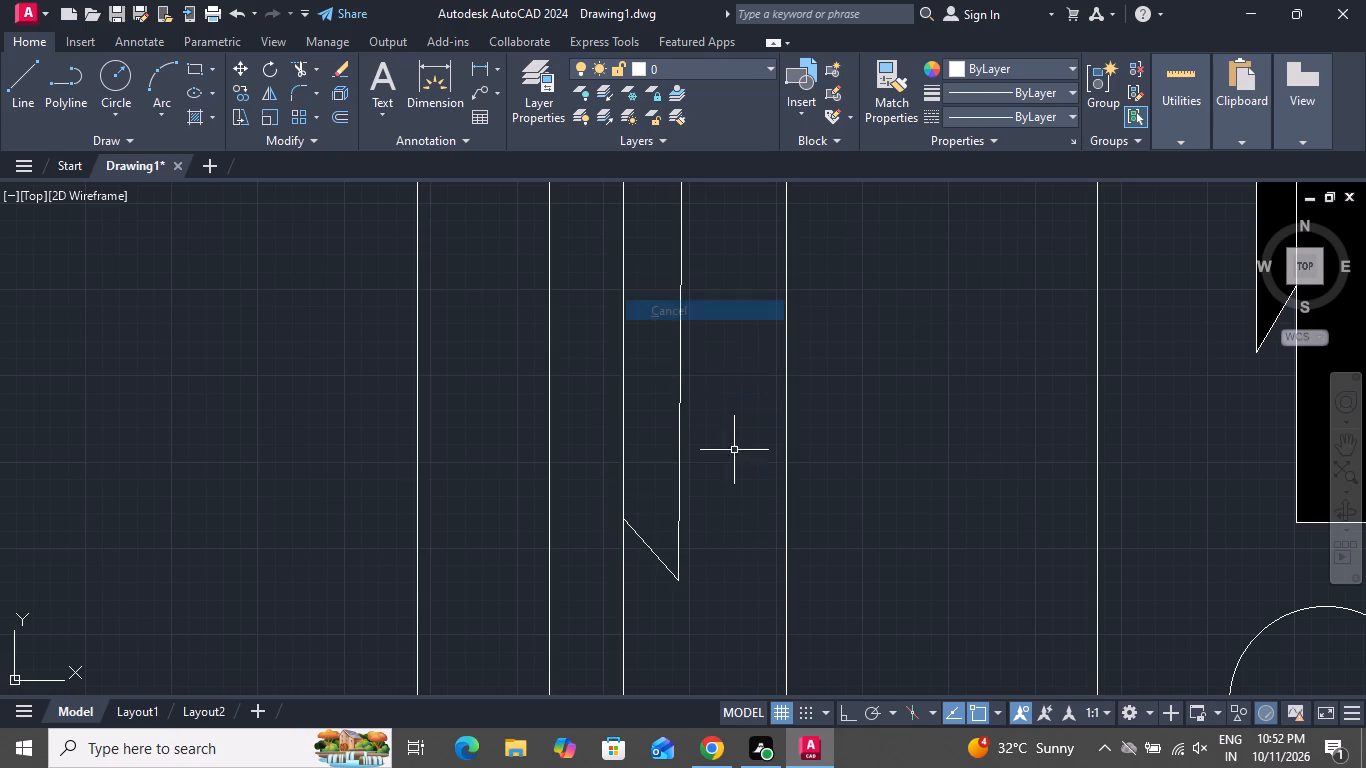
Fill the bedroom TV's narrow panel and its tapered back with a solid black hatch.
scroll(745, 488, down, 4)
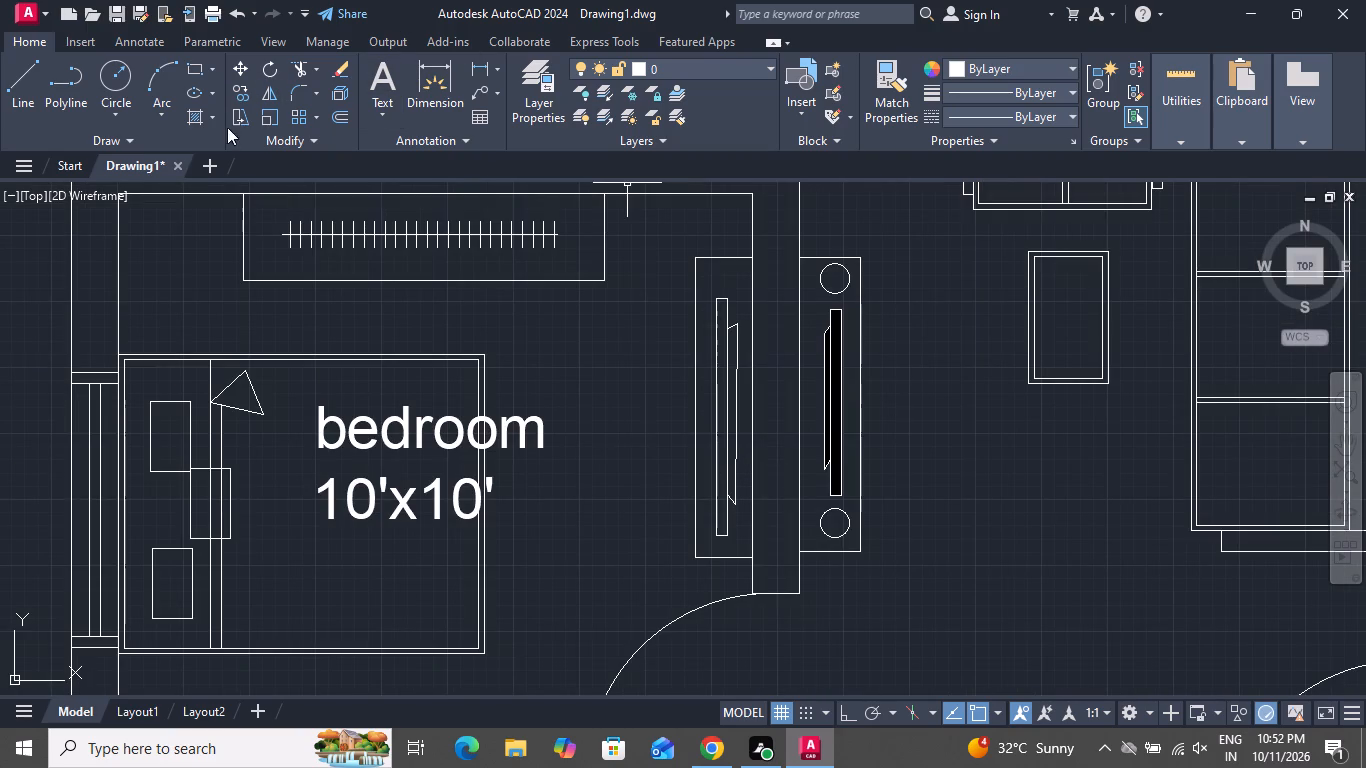
click(198, 123)
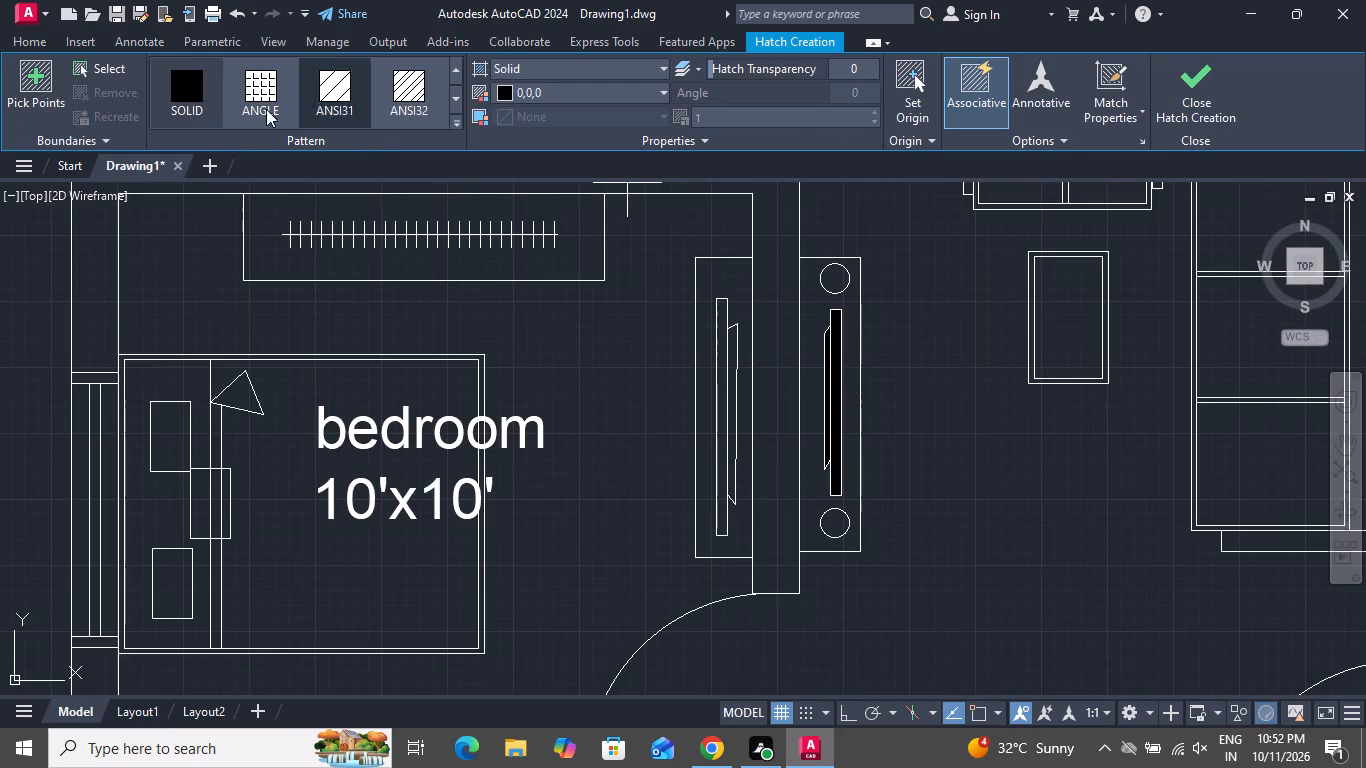
click(209, 87)
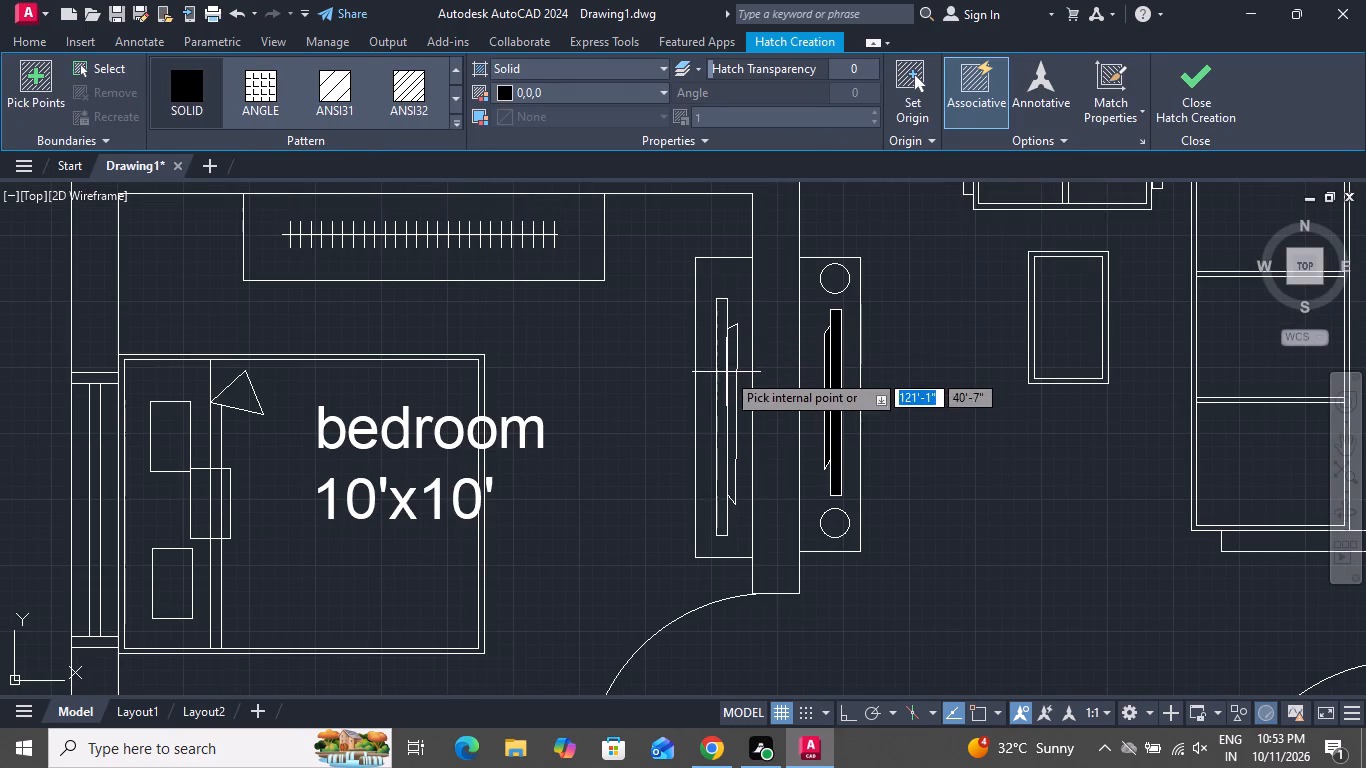
scroll(666, 382, up, 5)
click(770, 369)
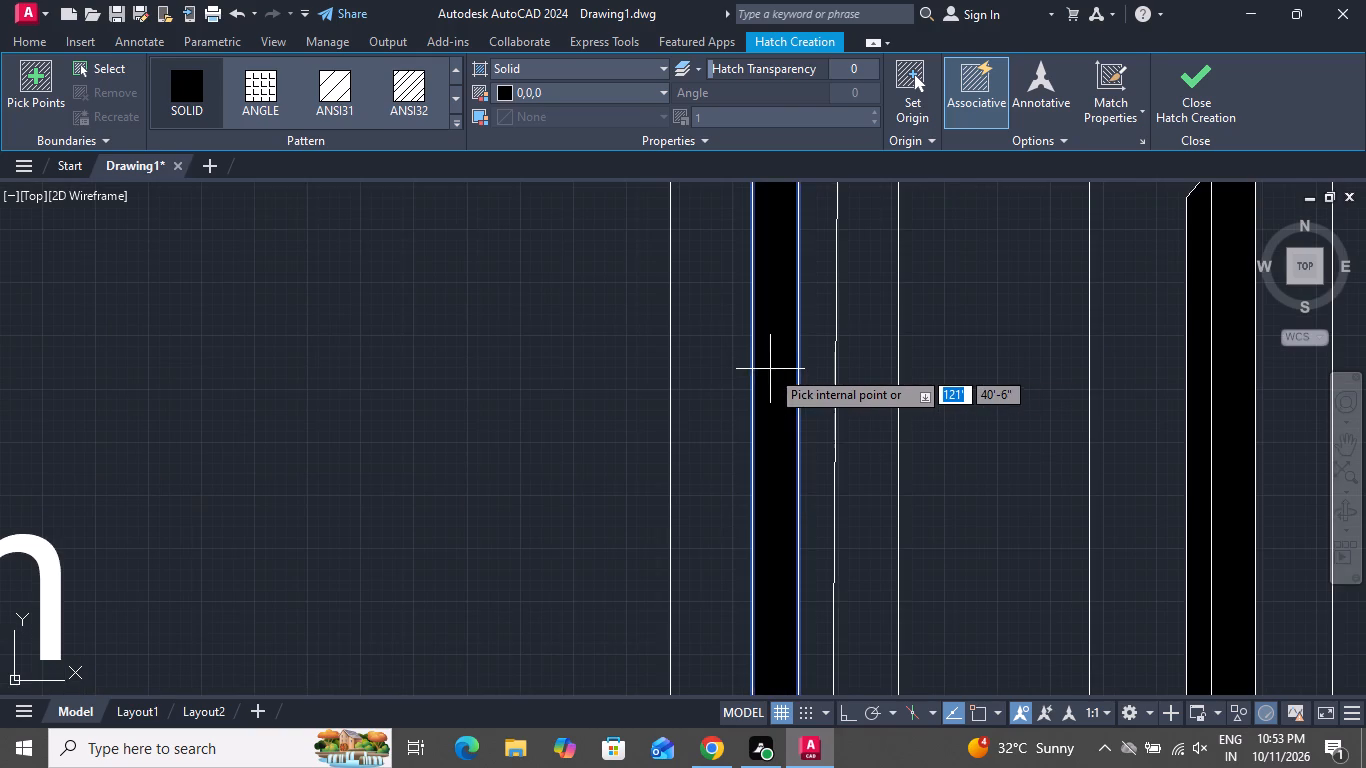
click(814, 371)
scroll(673, 398, down, 2)
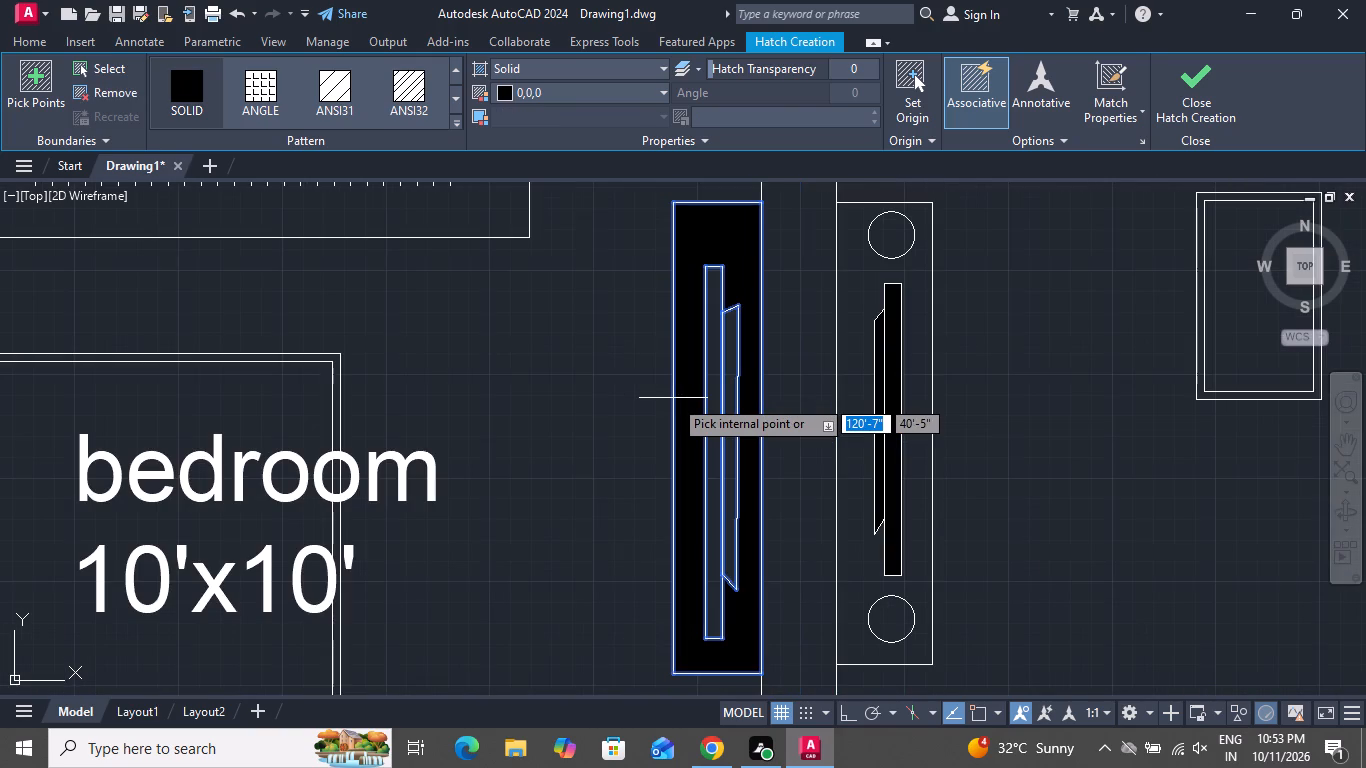
key(ctrl+z)
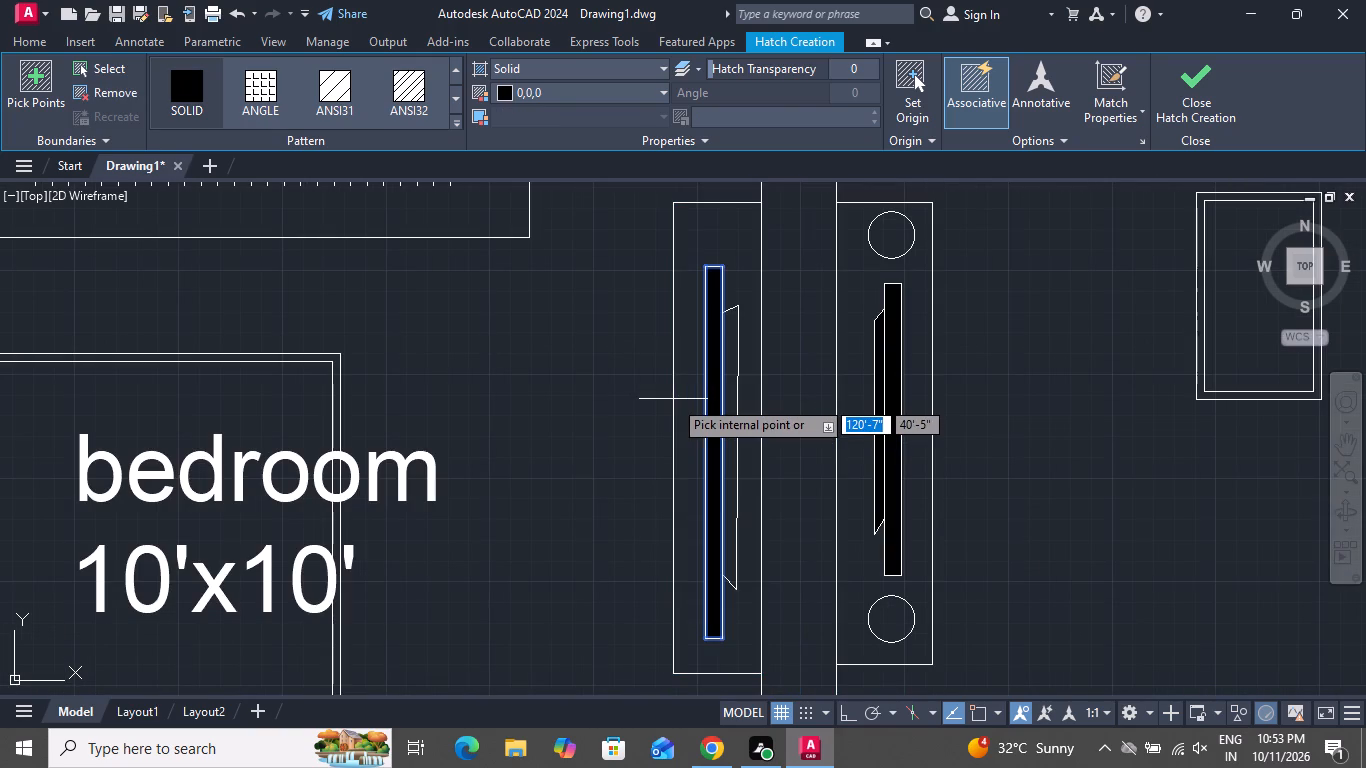
click(735, 398)
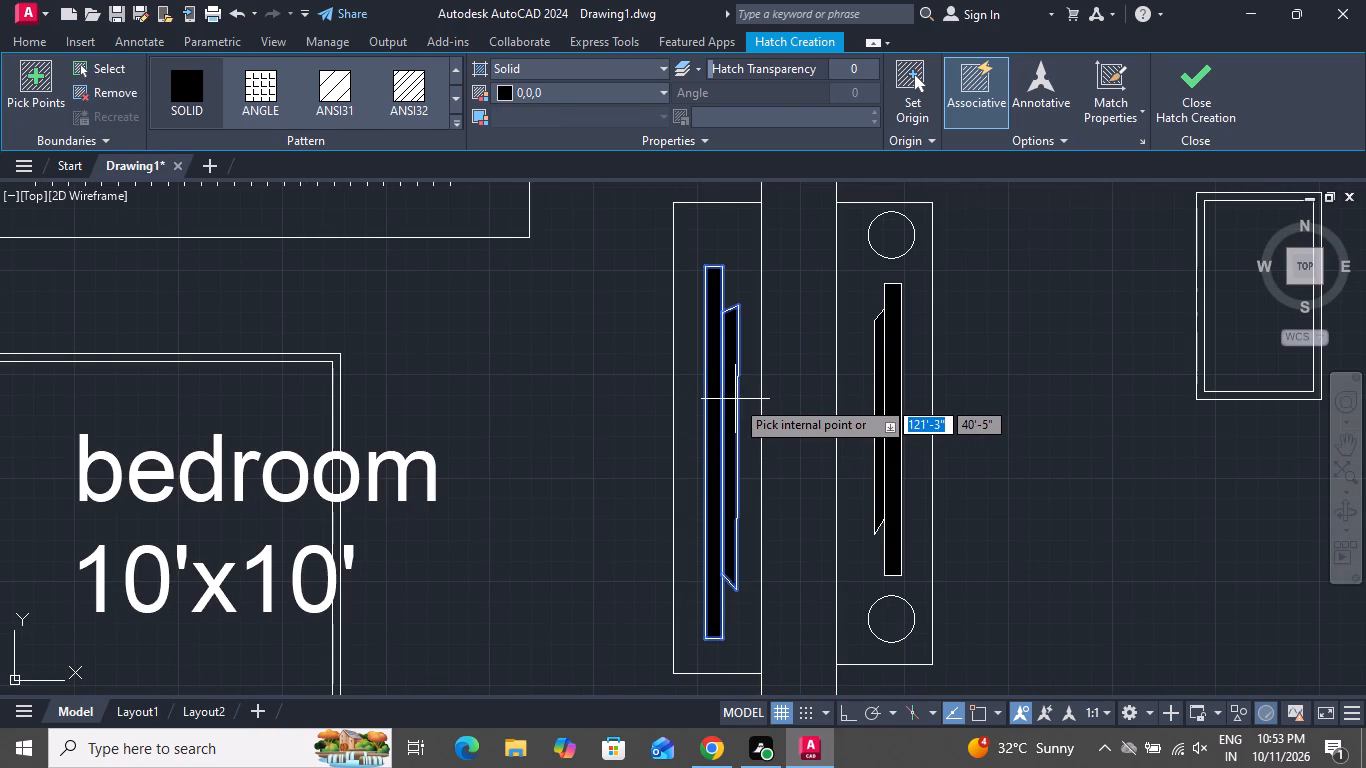
right_click(602, 412)
click(625, 451)
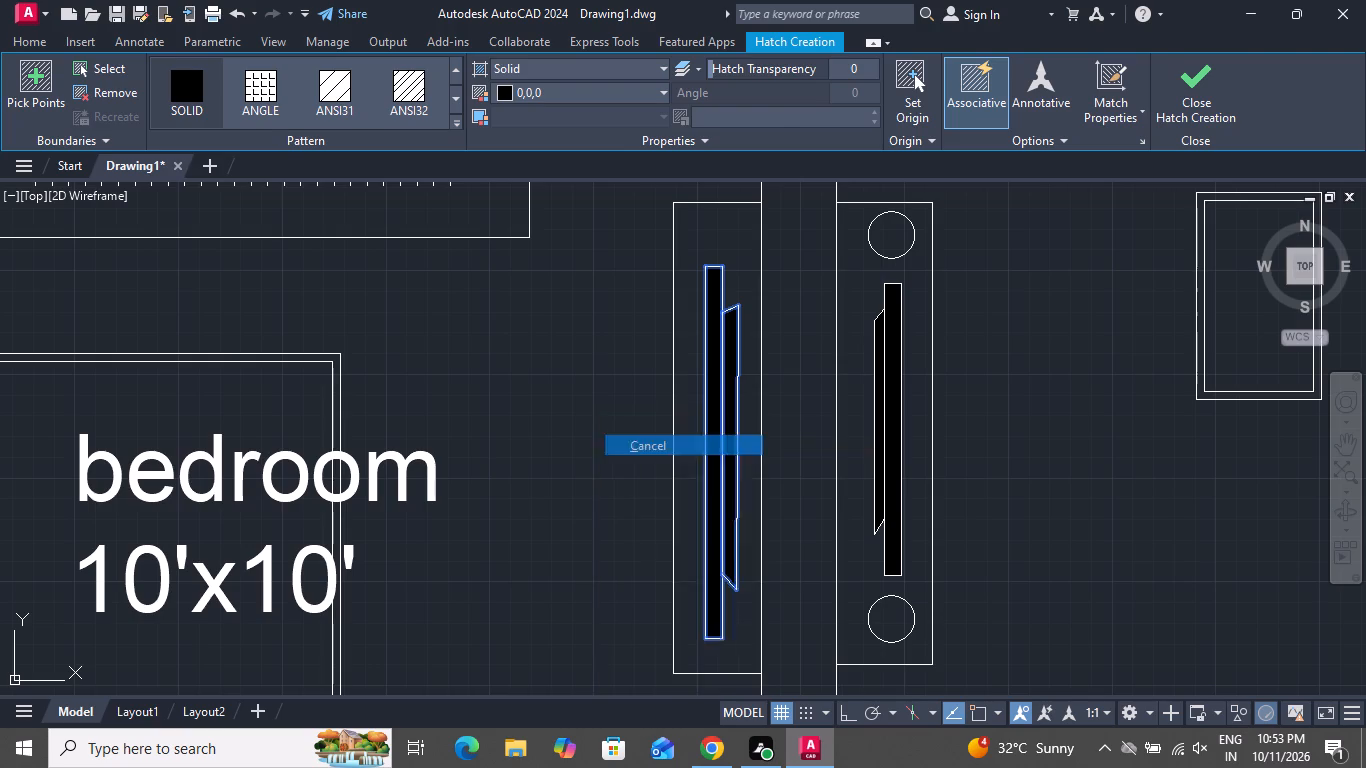
Draw a small circle at each end of the bedroom's TV cabinet, just beyond the north and south ends of the TV panel.
scroll(625, 451, down, 2)
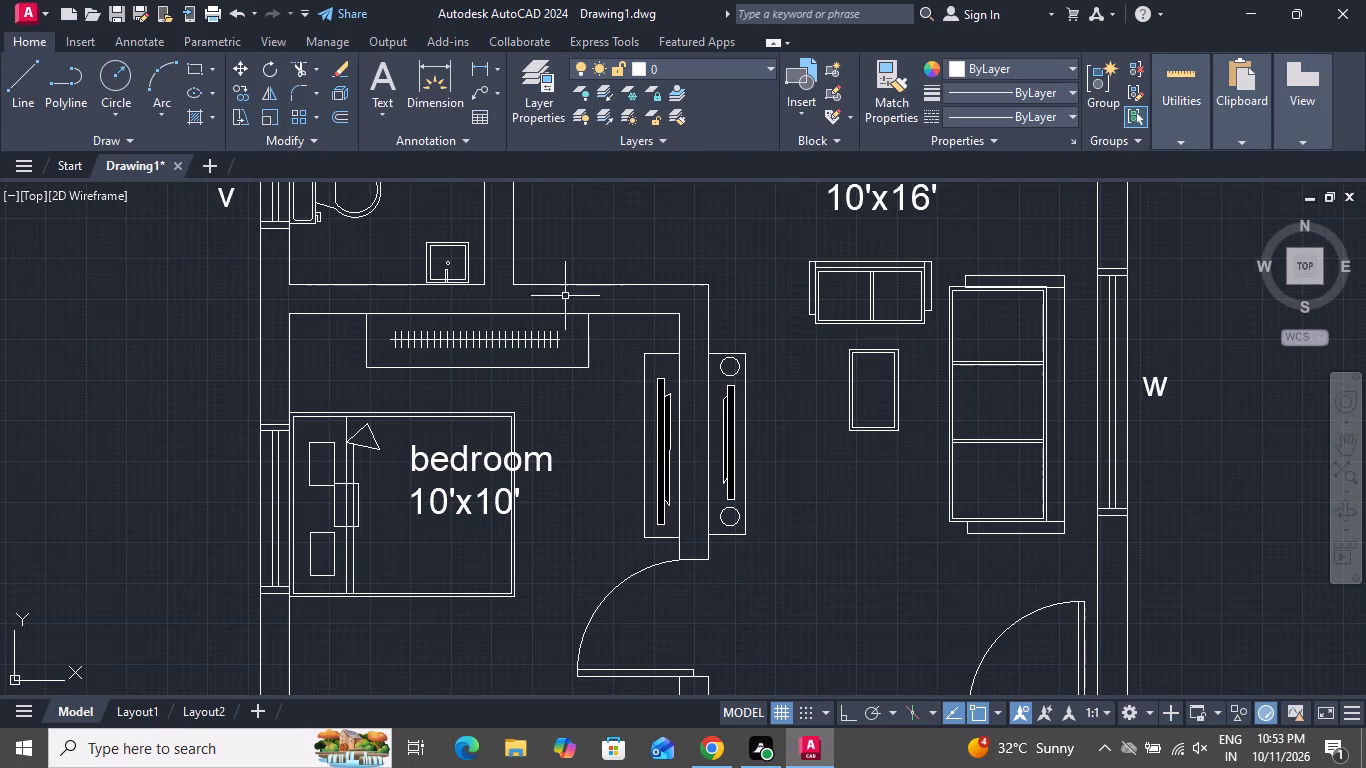
click(128, 84)
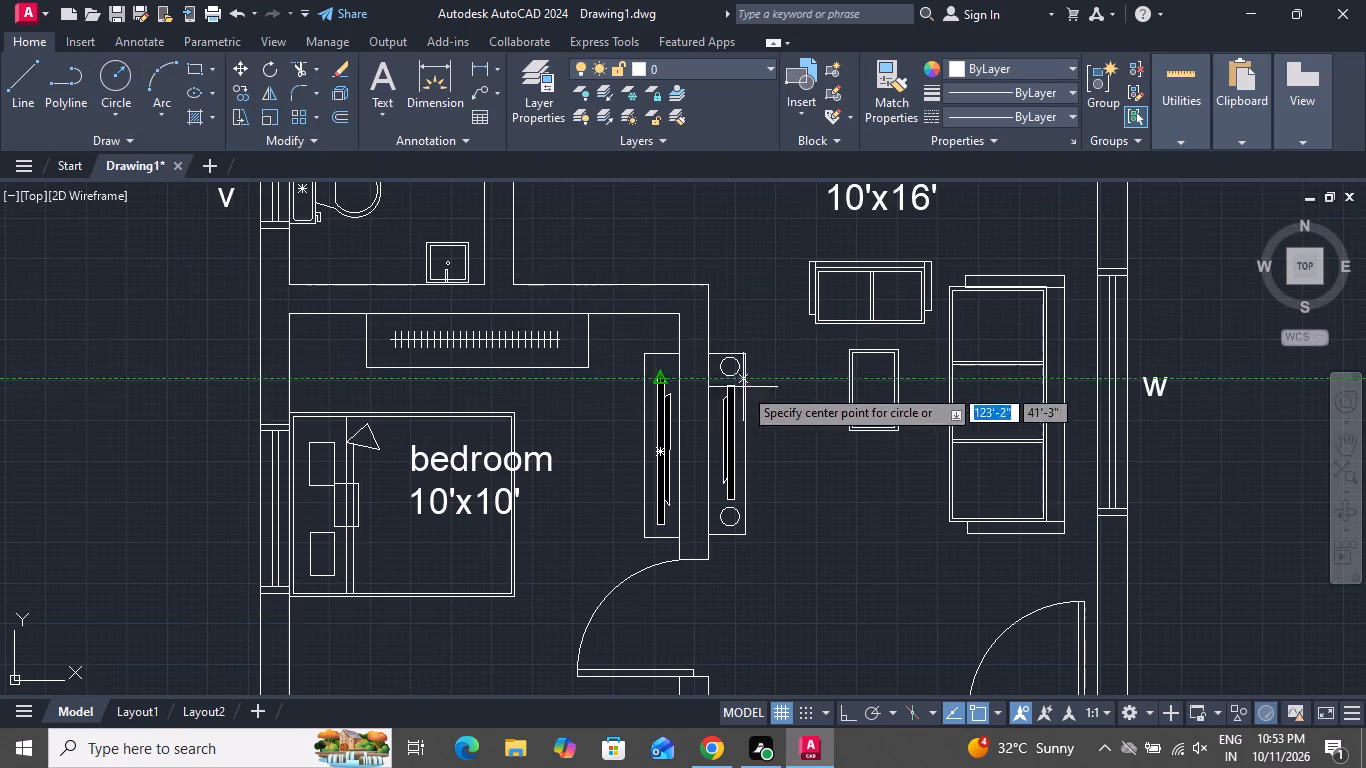
scroll(720, 358, up, 3)
click(501, 377)
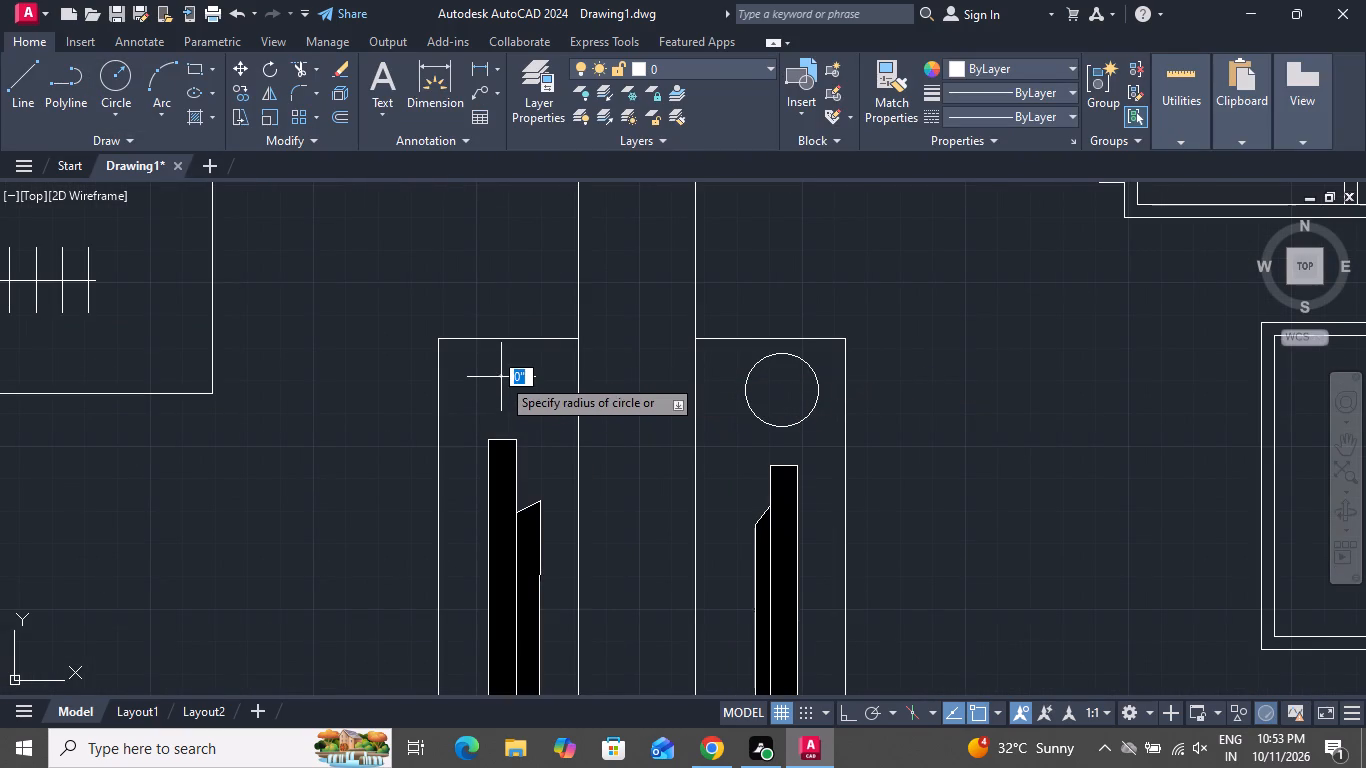
click(519, 391)
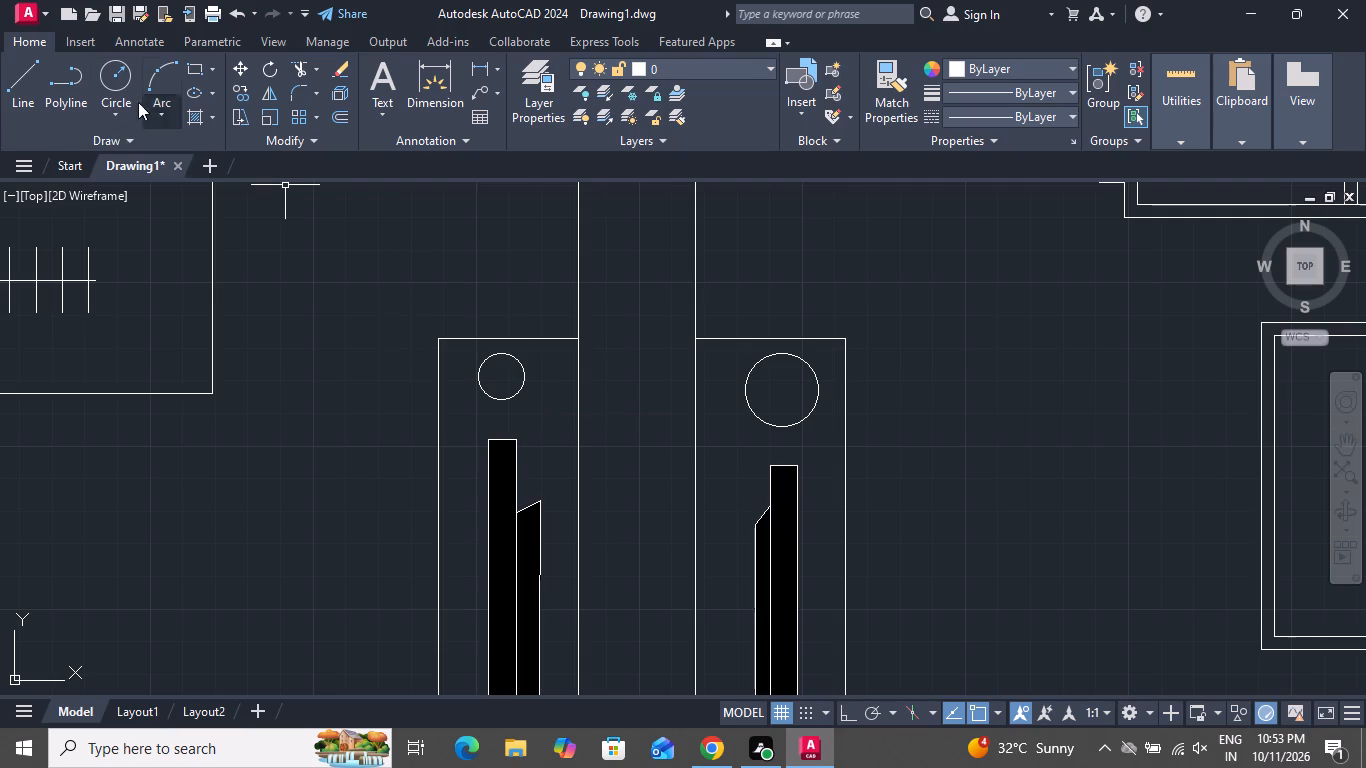
click(123, 83)
scroll(623, 344, down, 2)
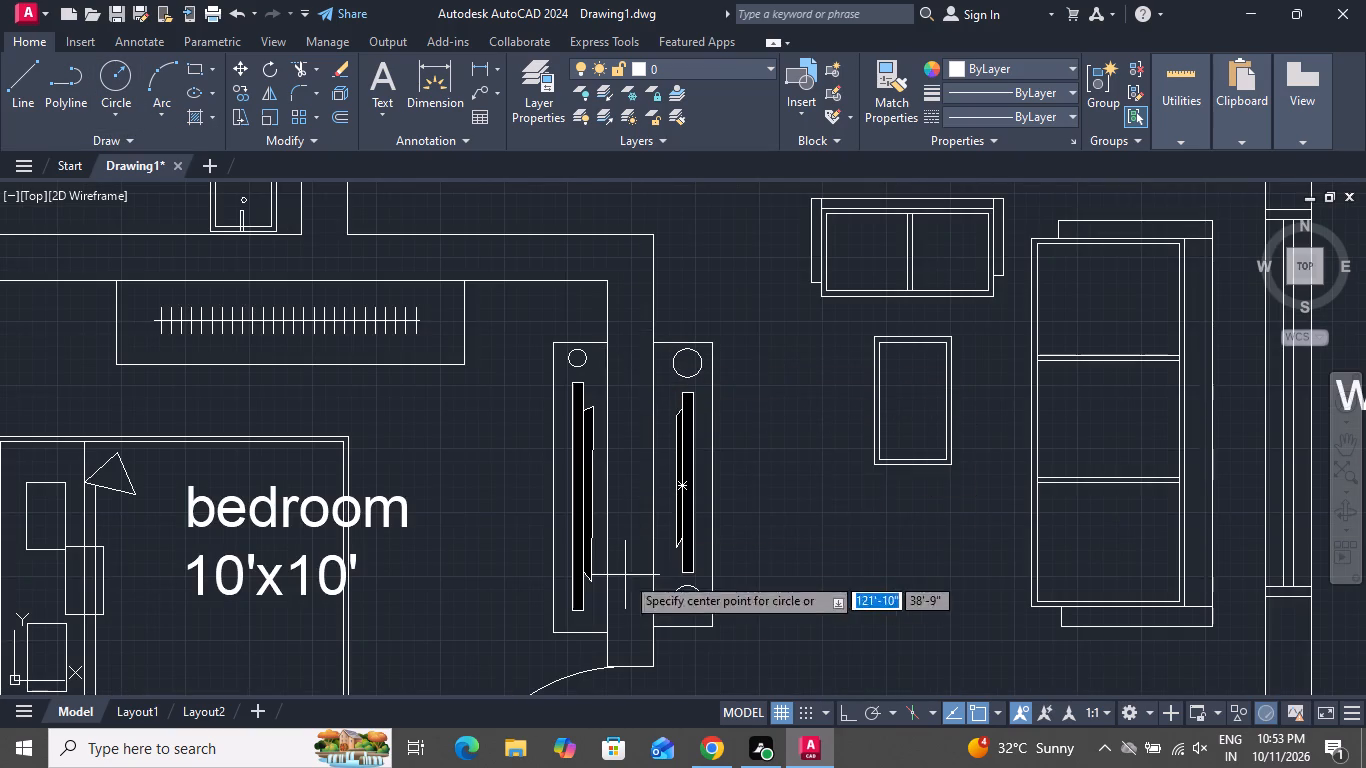
scroll(578, 620, up, 3)
click(548, 637)
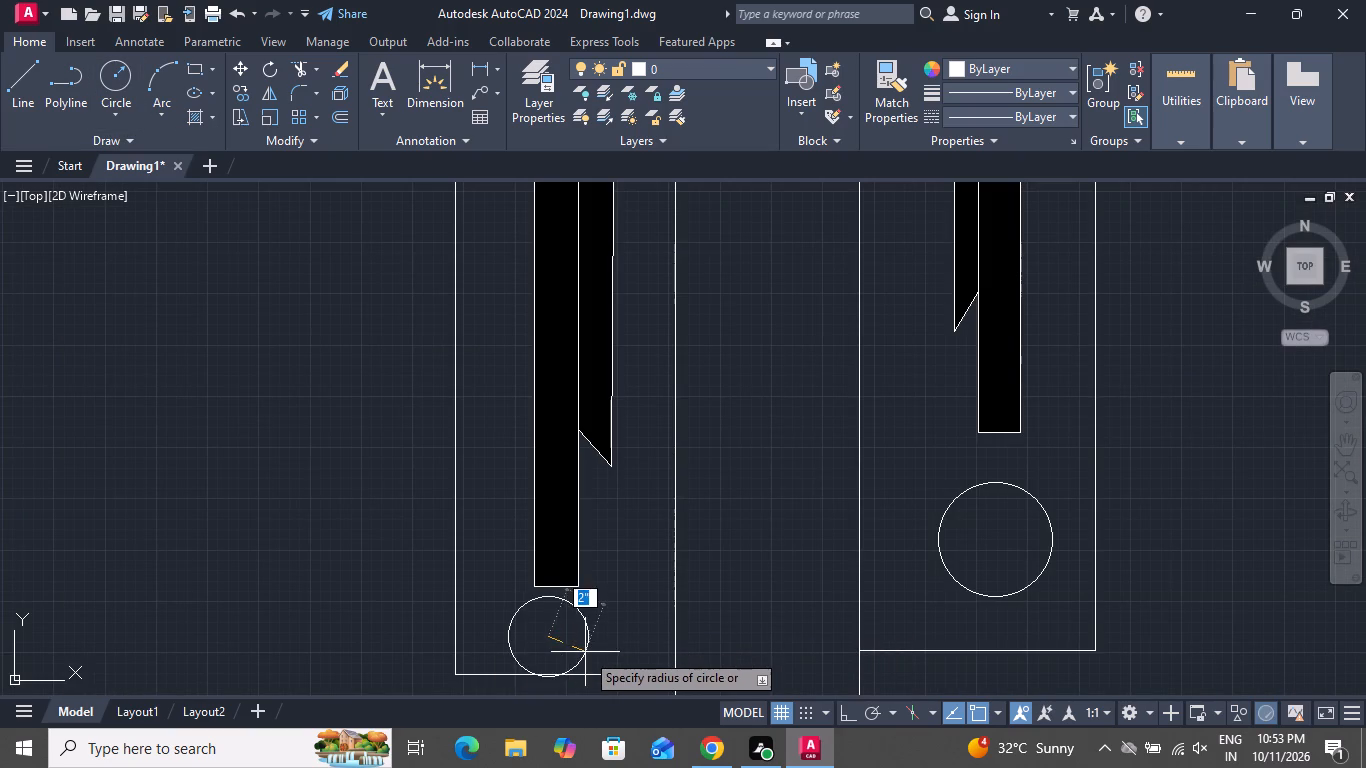
click(575, 642)
Review the whole furnished floor plan, from the portico down to the external staircase.
scroll(686, 579, up, 1)
scroll(686, 579, down, 1)
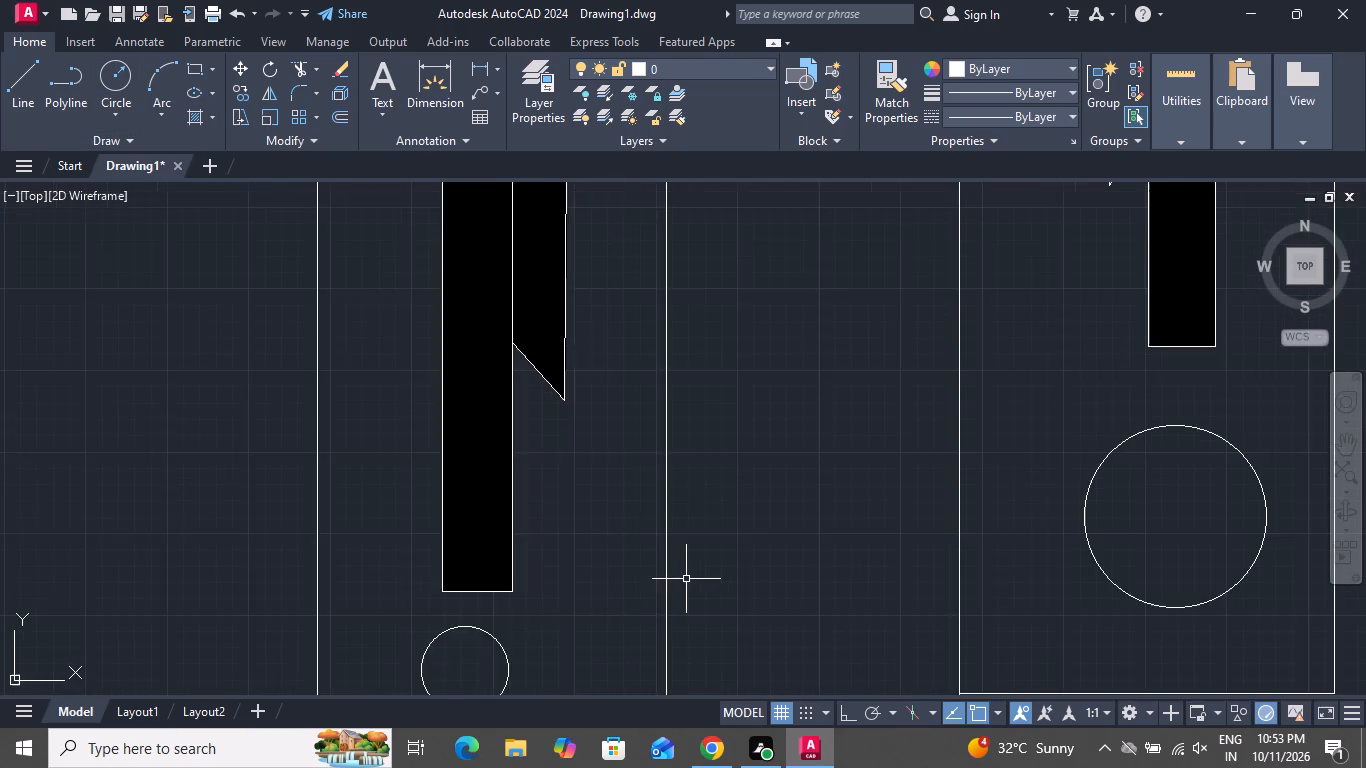
scroll(688, 572, down, 5)
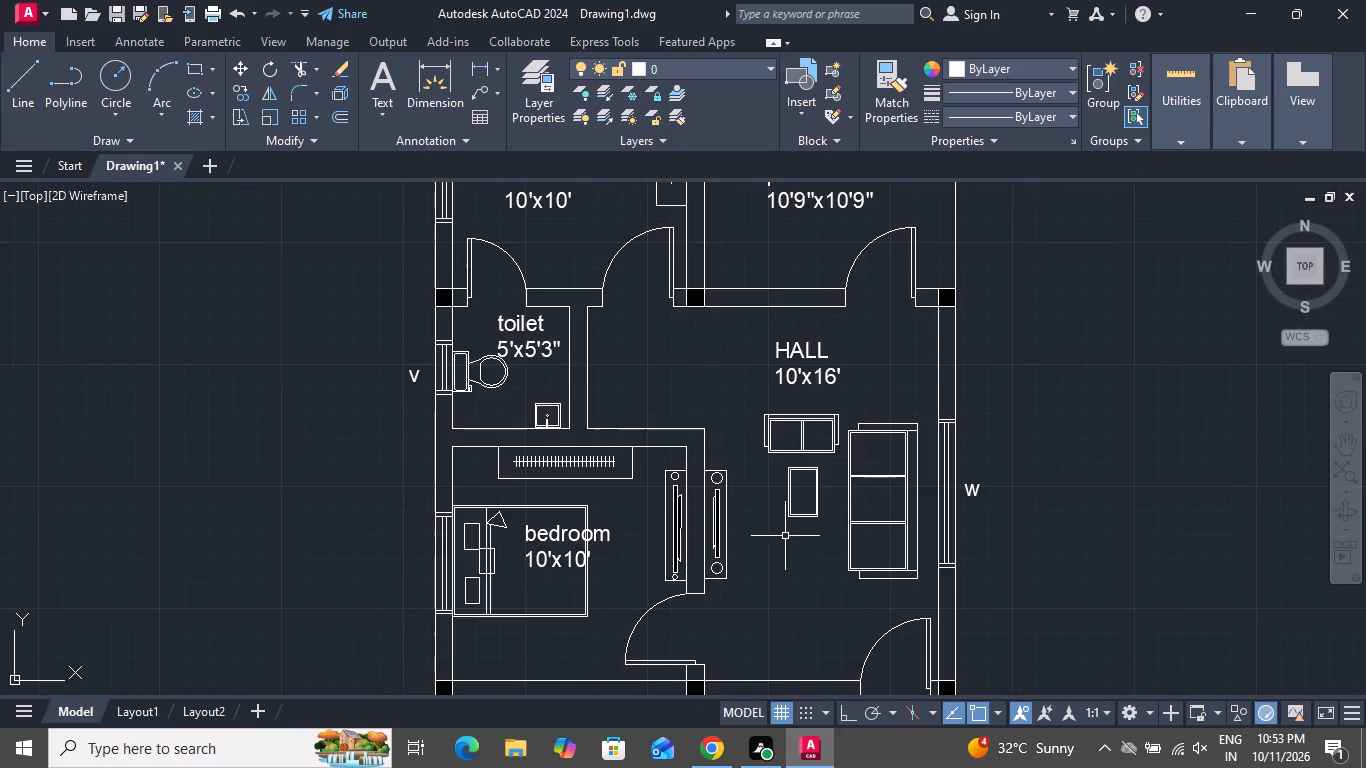
scroll(791, 535, down, 1)
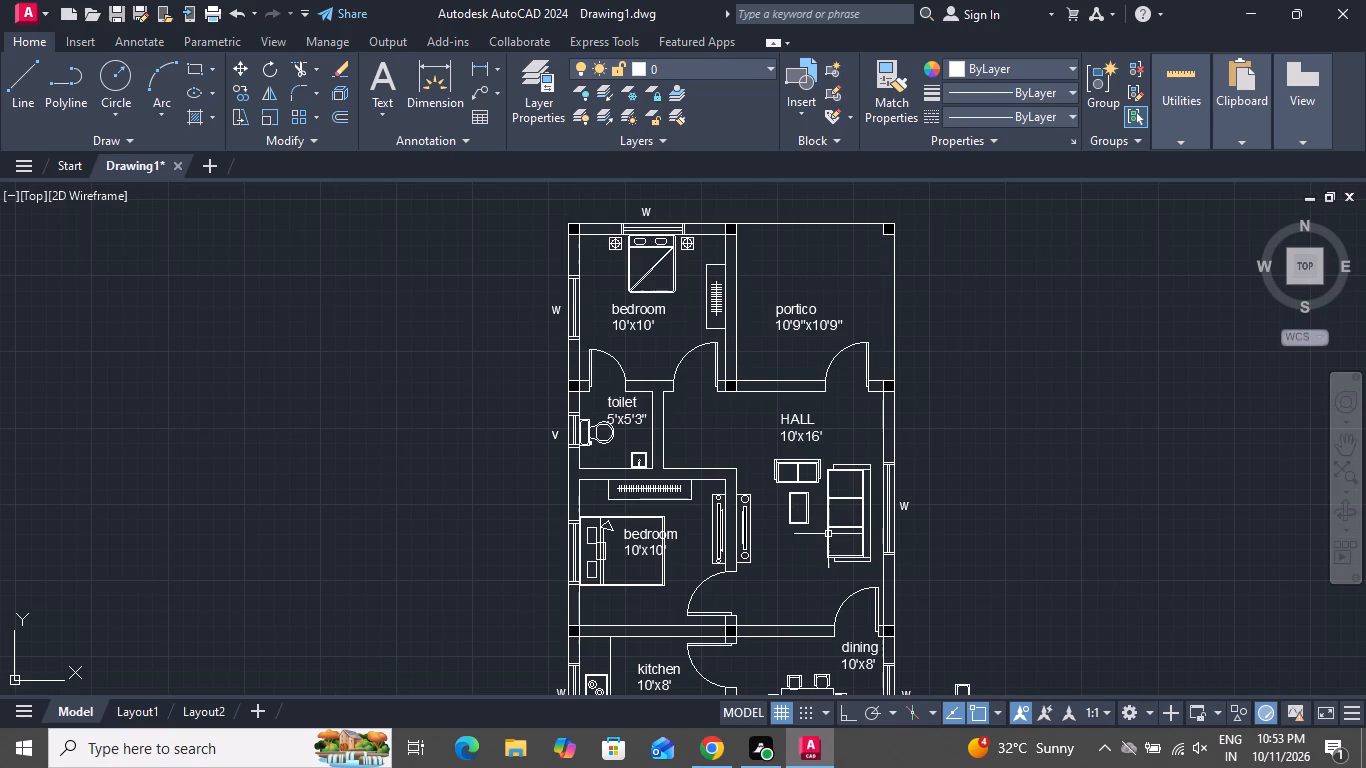
scroll(911, 692, down, 1)
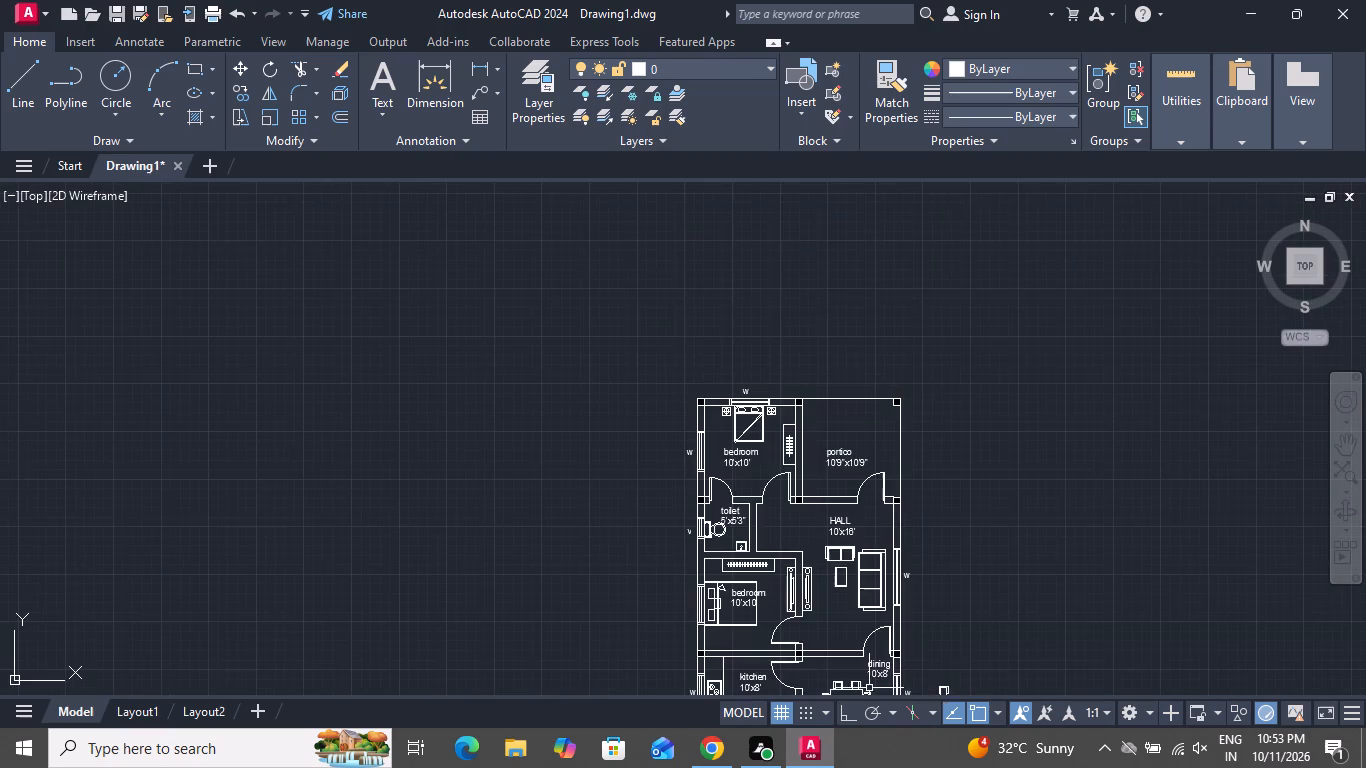
scroll(853, 680, up, 2)
scroll(860, 613, down, 1)
scroll(860, 613, up, 1)
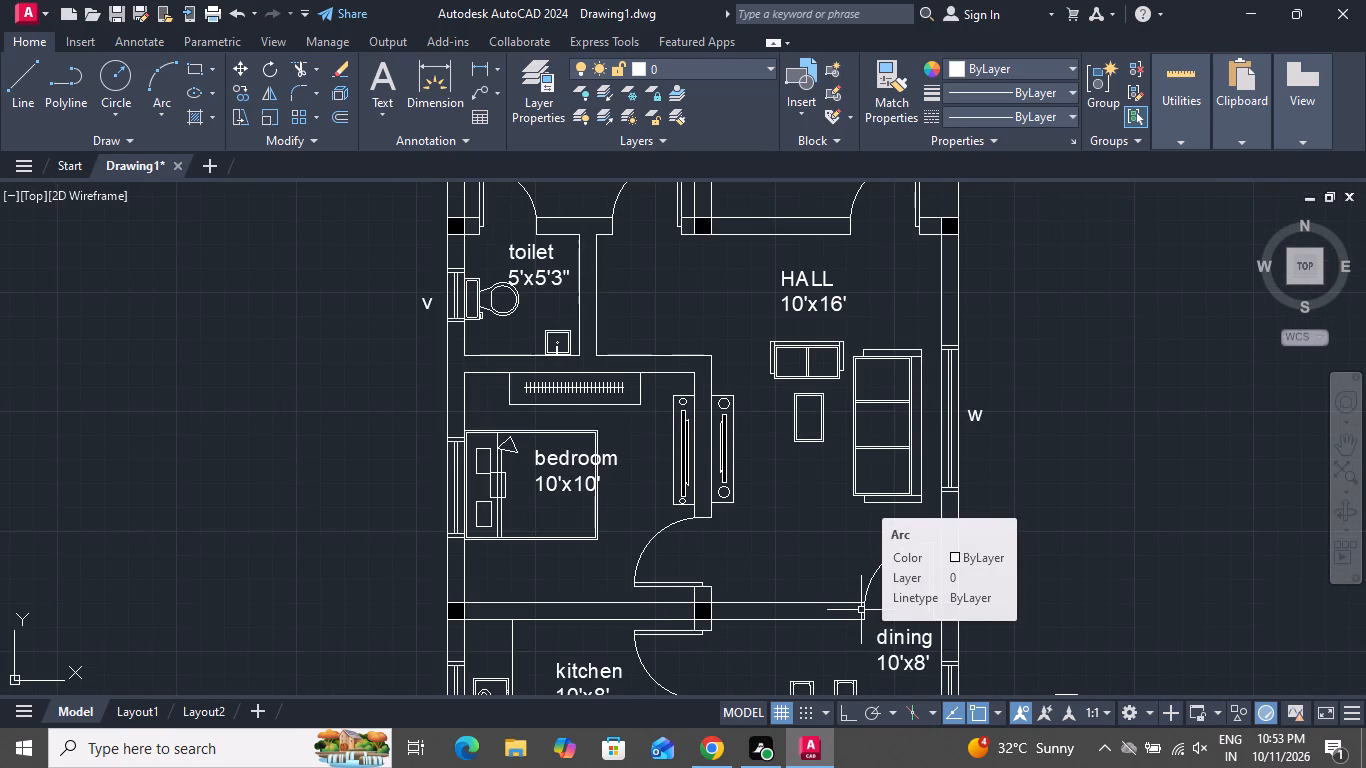
scroll(859, 592, down, 3)
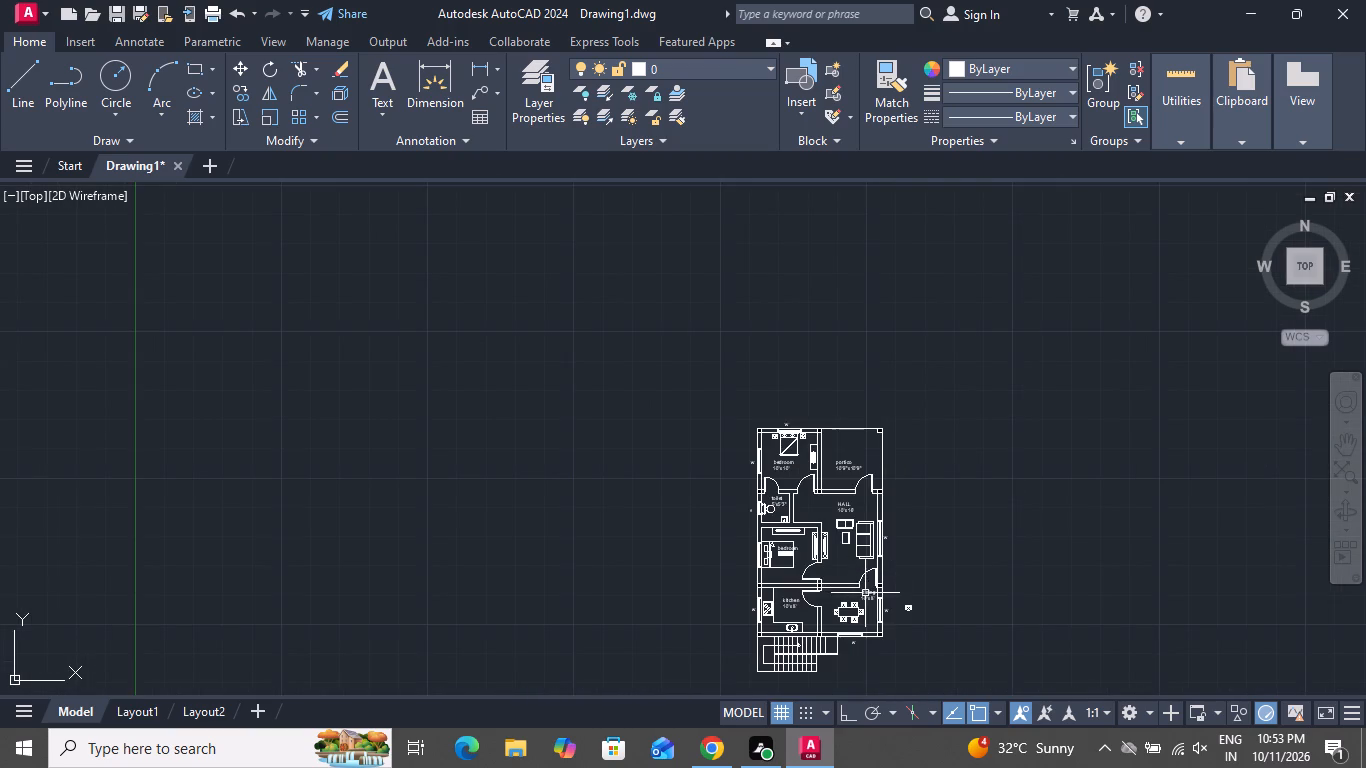
scroll(866, 633, up, 1)
scroll(832, 317, down, 1)
scroll(832, 317, up, 1)
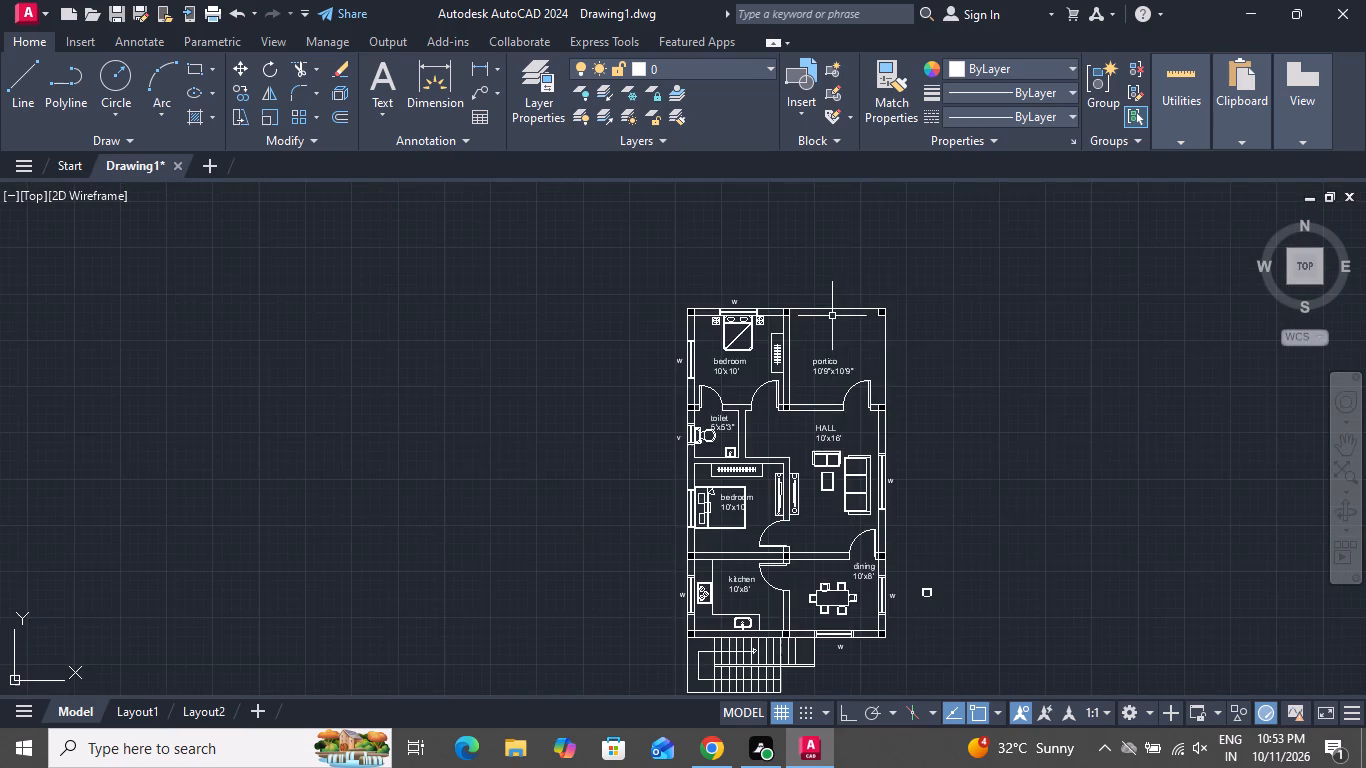
Draw a rectangle with fillet radius 2, about 2'-3" wide by 1'-6" deep, in the portico near its north edge.
scroll(832, 315, up, 2)
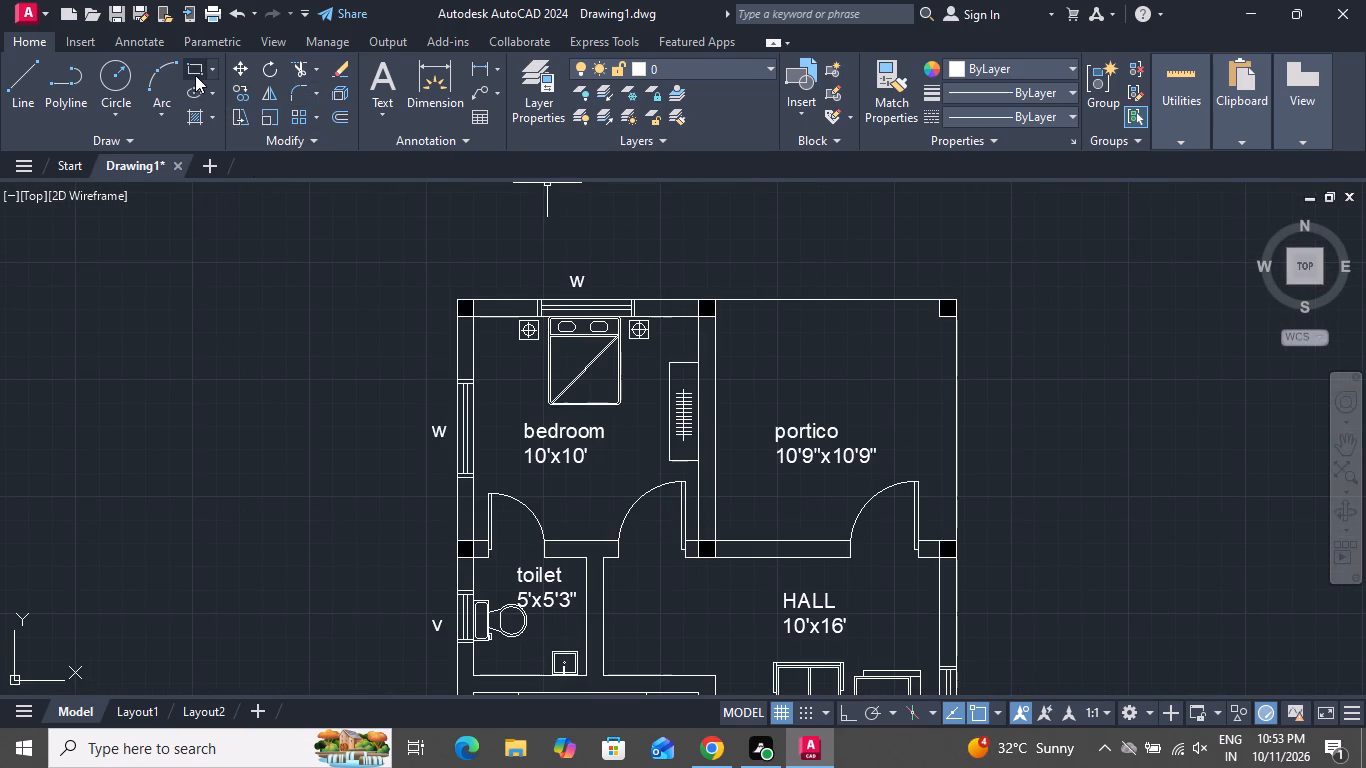
text(rec)
key(space)
text(f)
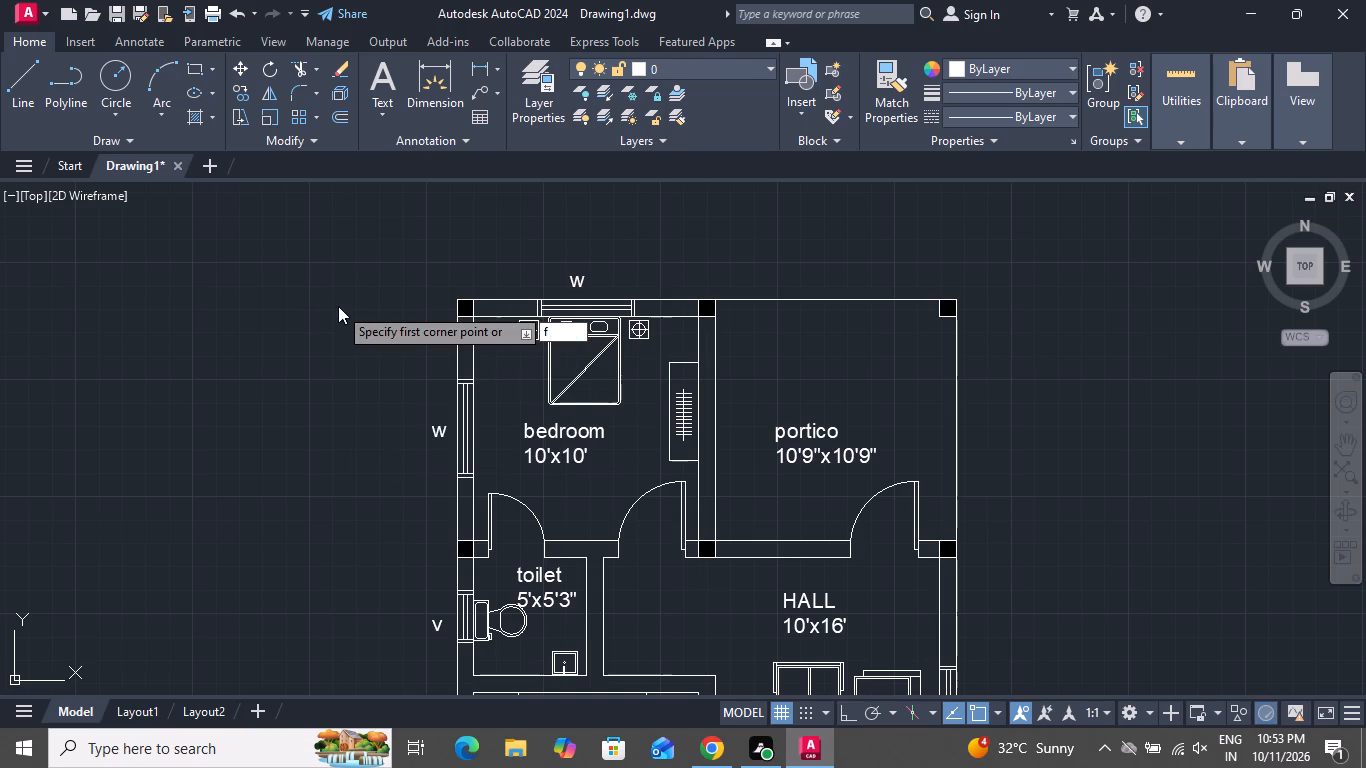
key(space)
key(2)
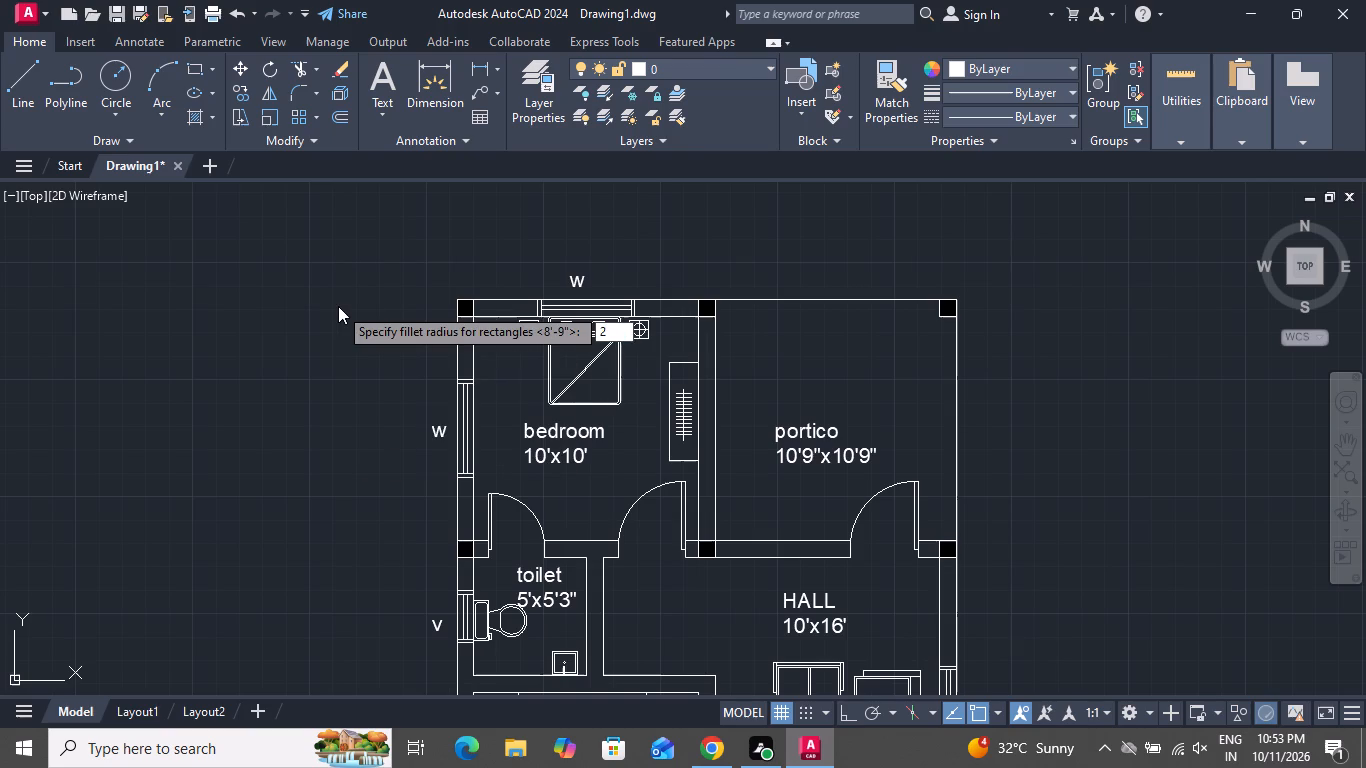
key(space)
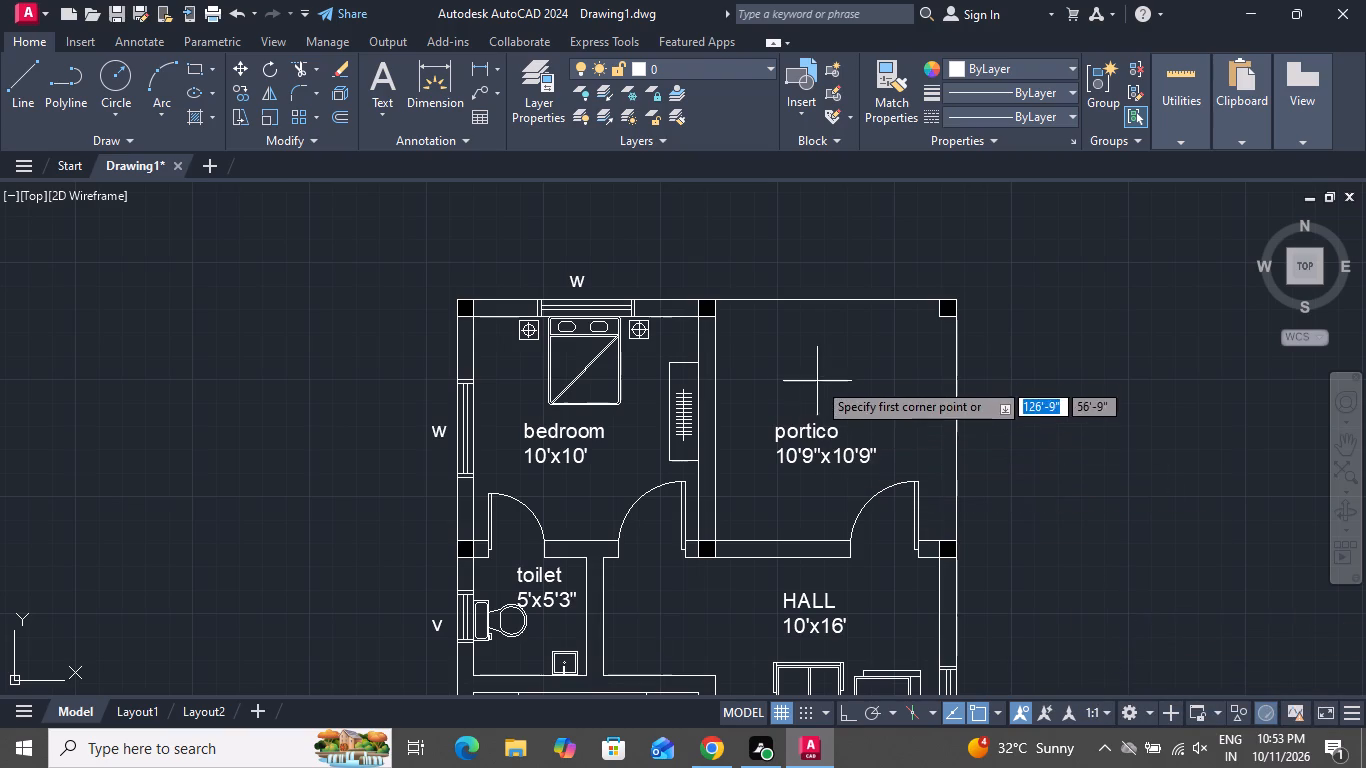
scroll(819, 341, up, 2)
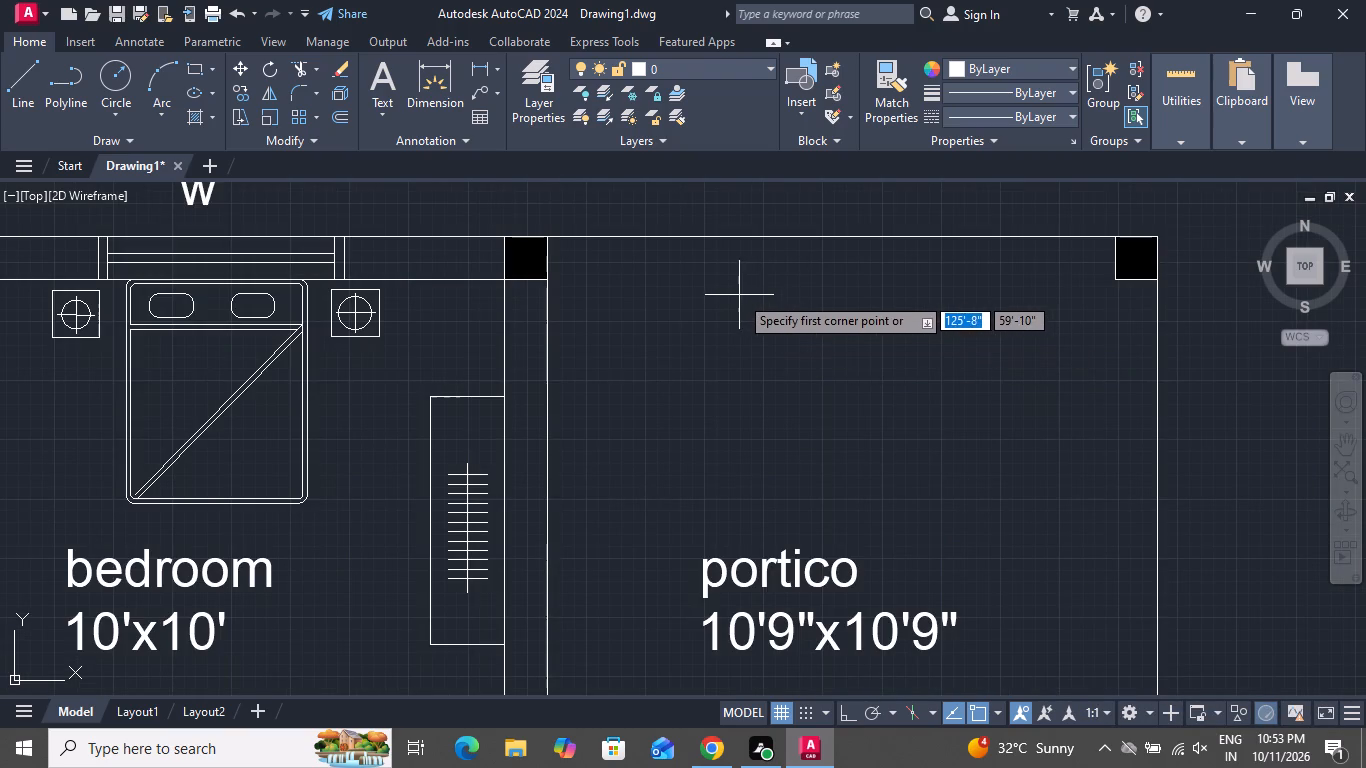
click(756, 286)
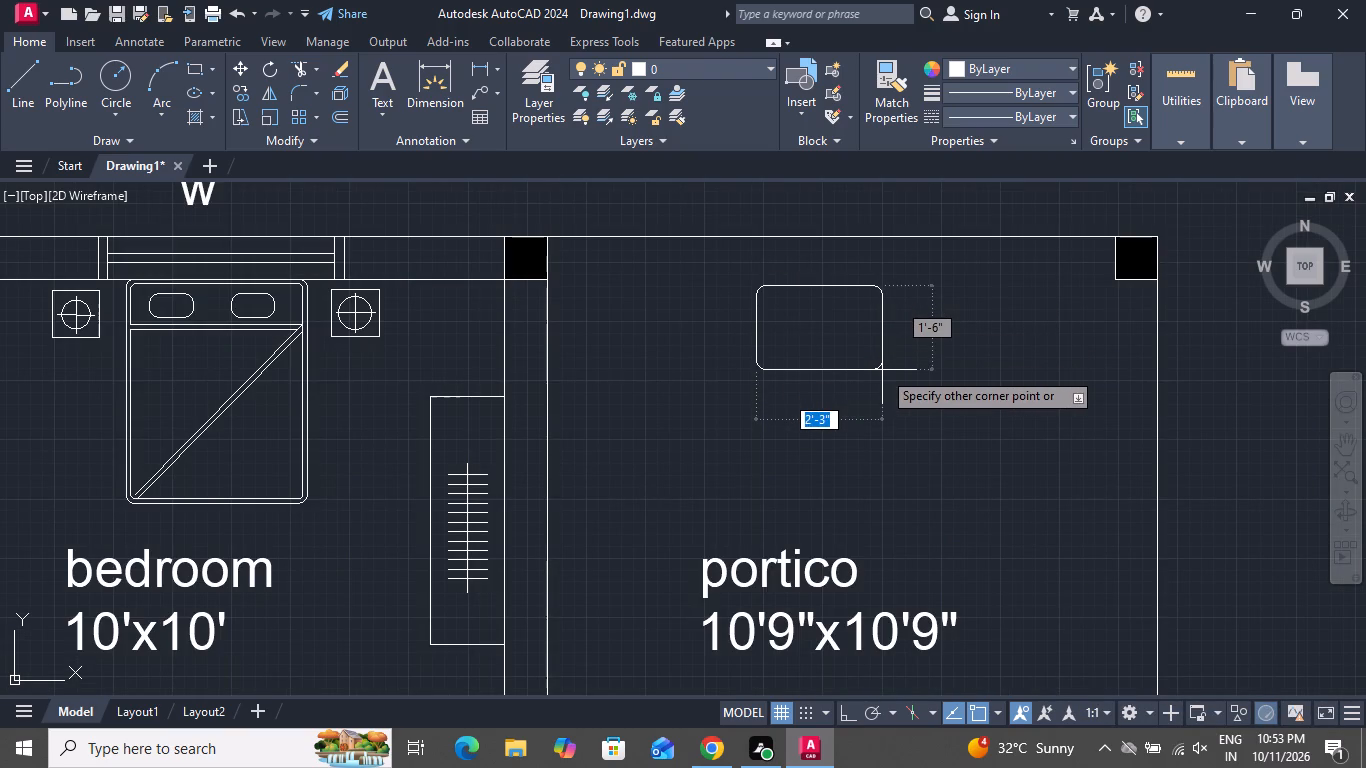
click(882, 370)
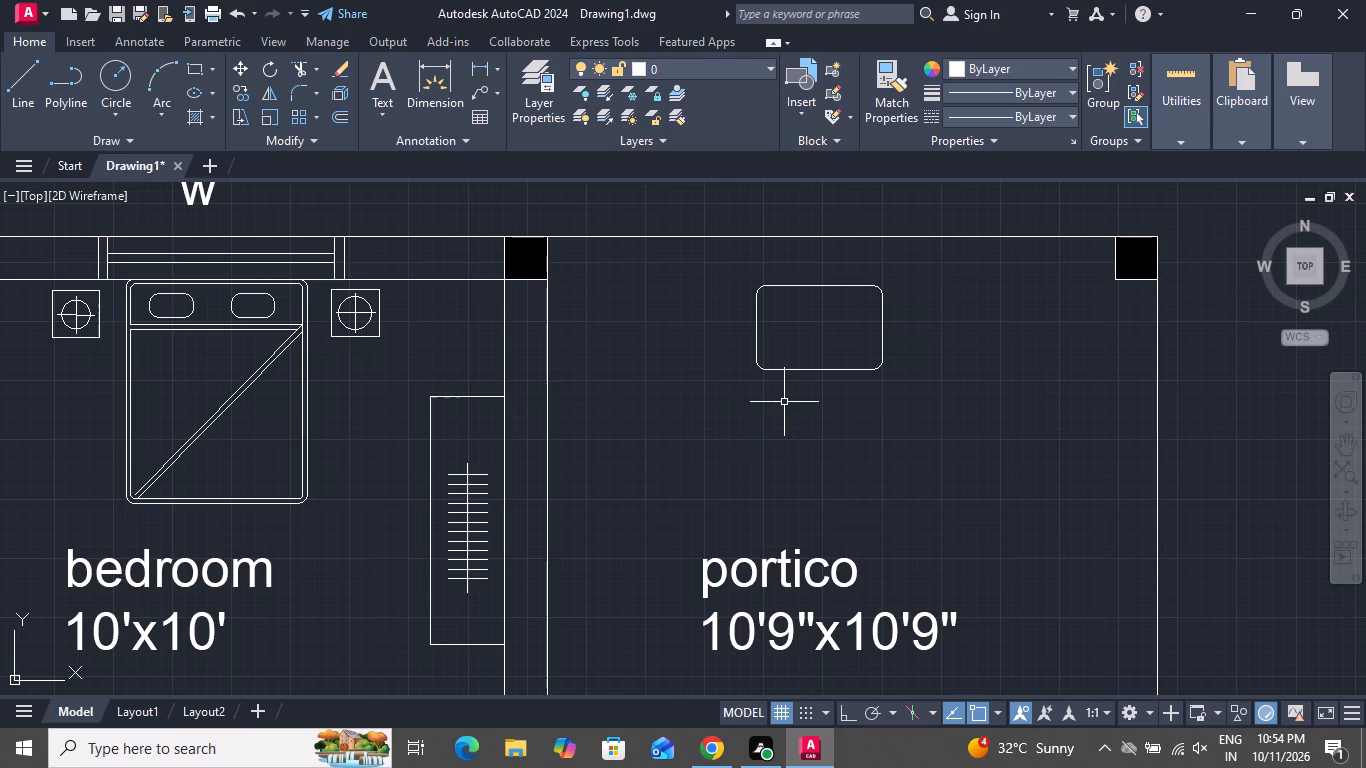
Offset the portico's rounded rectangle 1" inward.
scroll(1048, 271, down, 1)
scroll(975, 262, up, 2)
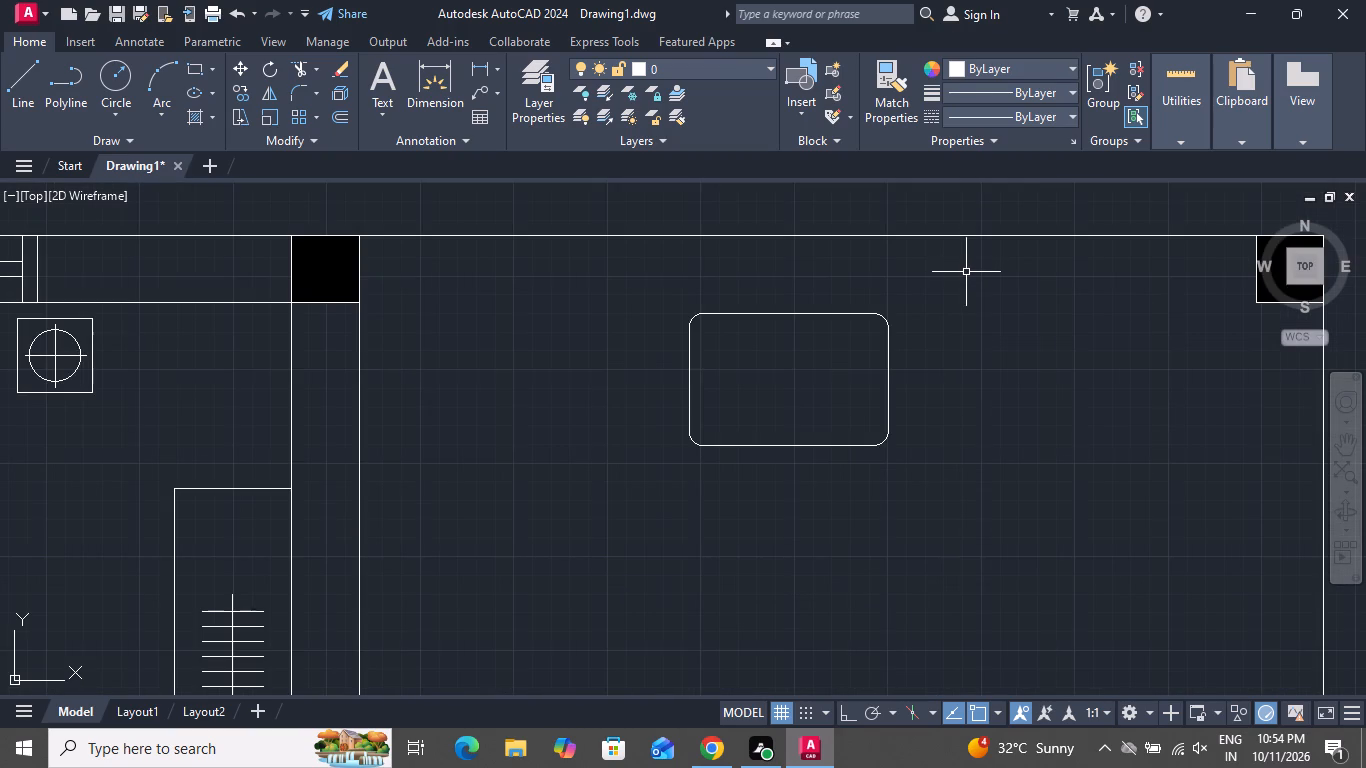
text(o)
key(space)
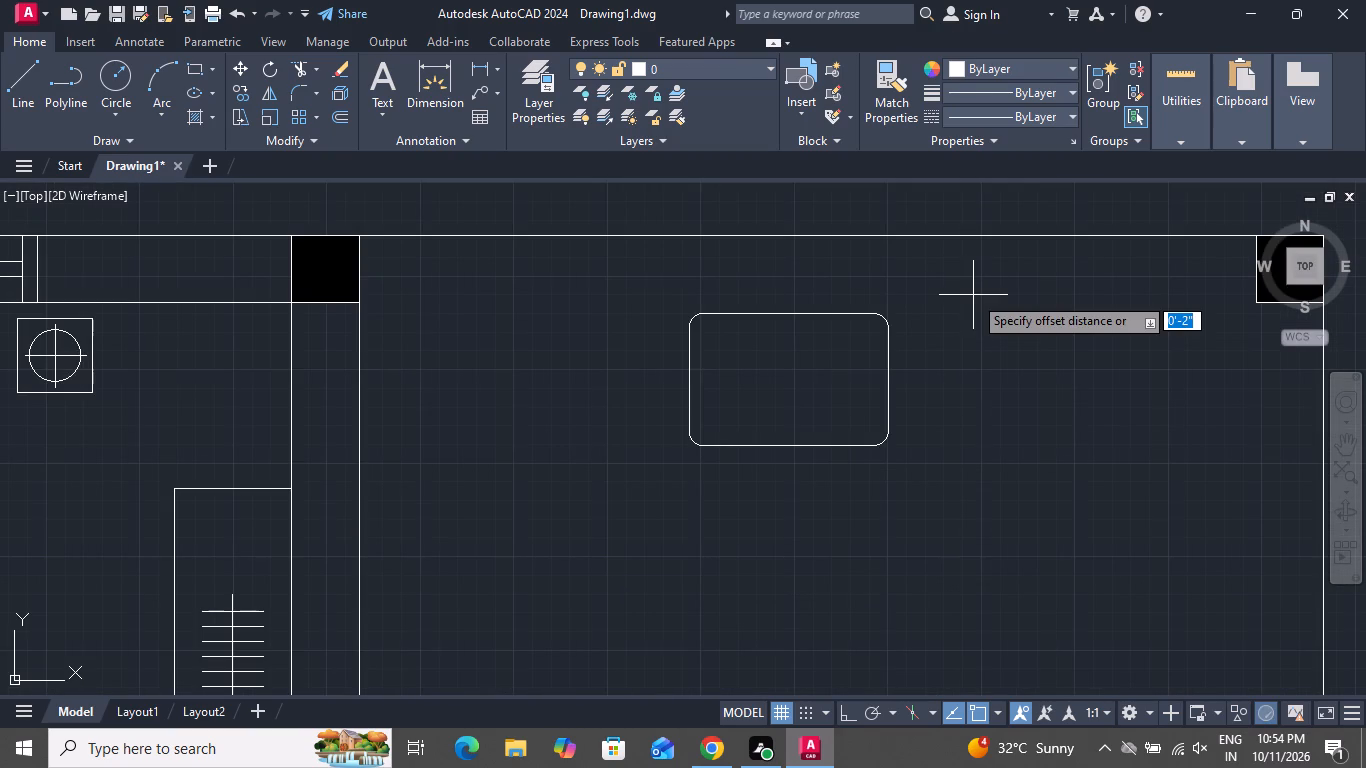
key(1)
key(shift+quotedbl)
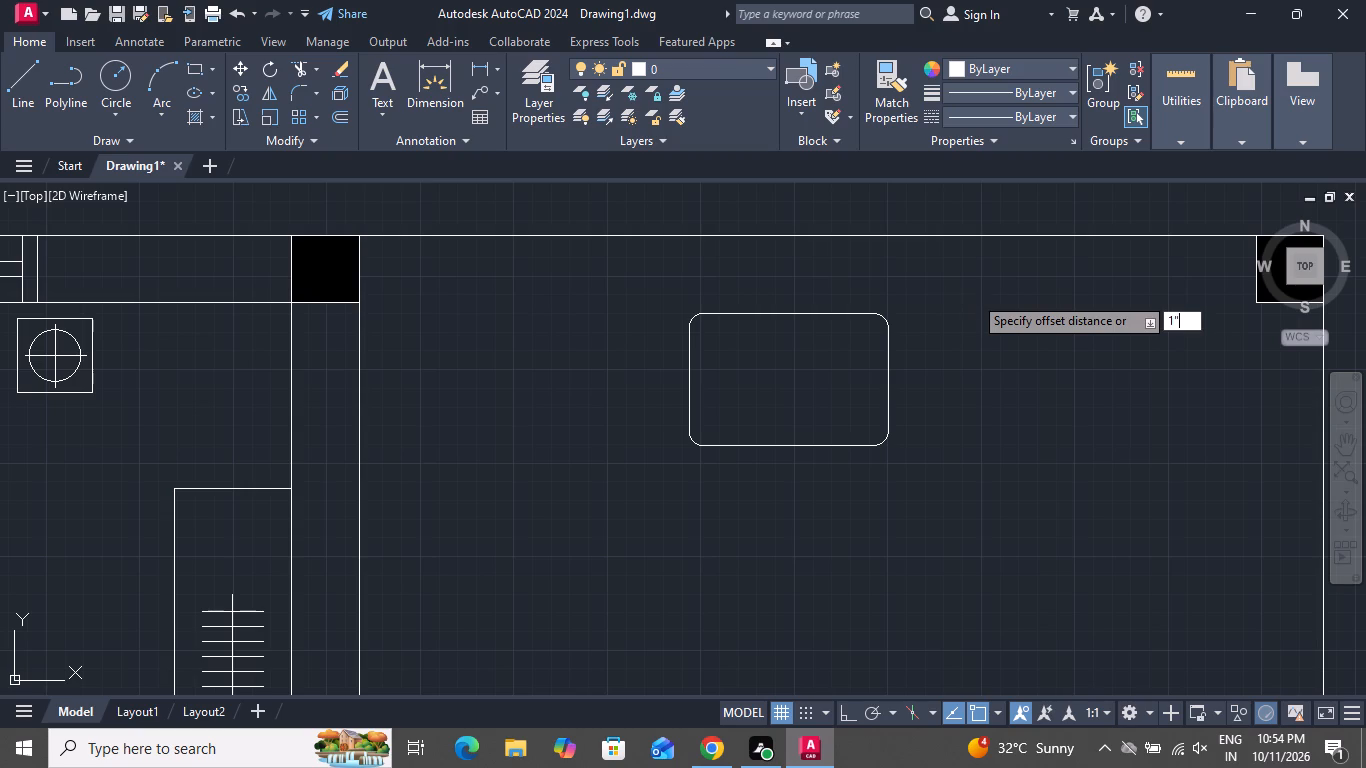
key(Return)
click(796, 314)
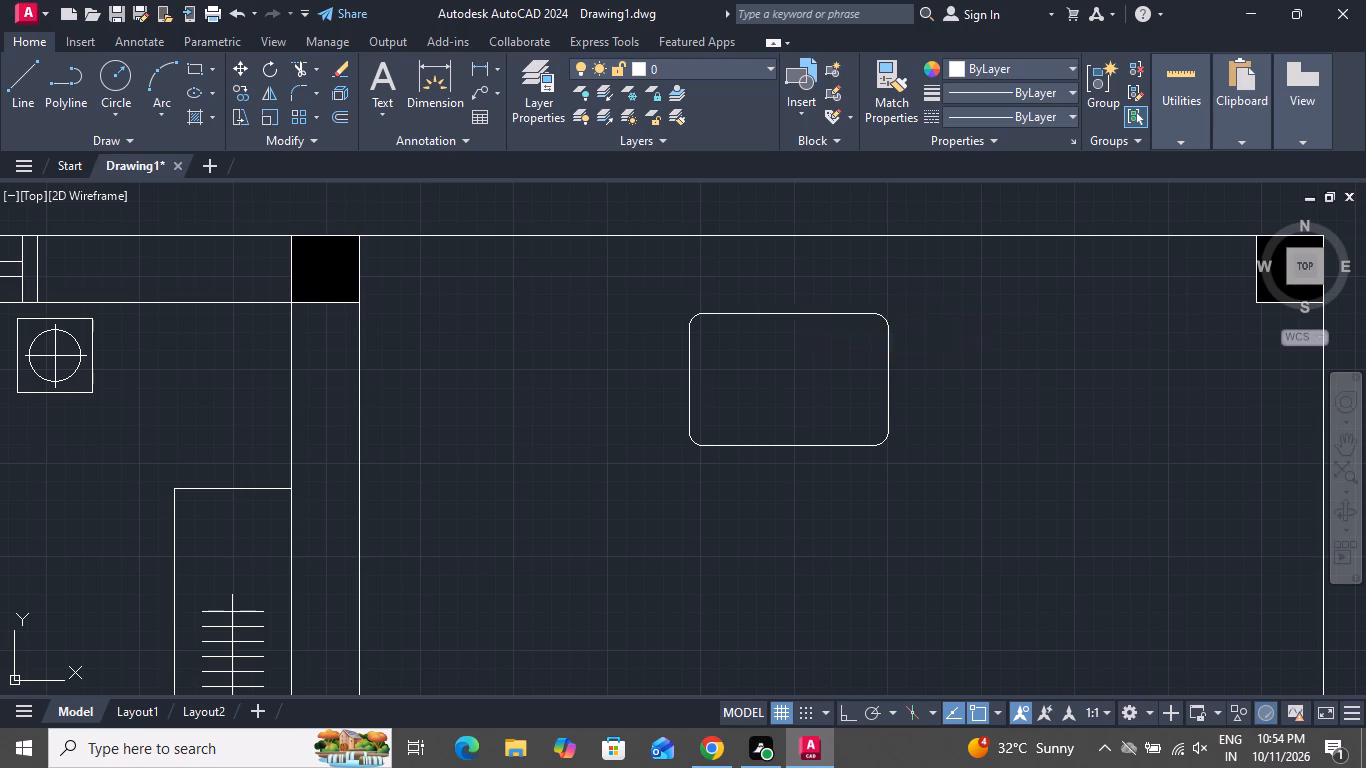
click(806, 395)
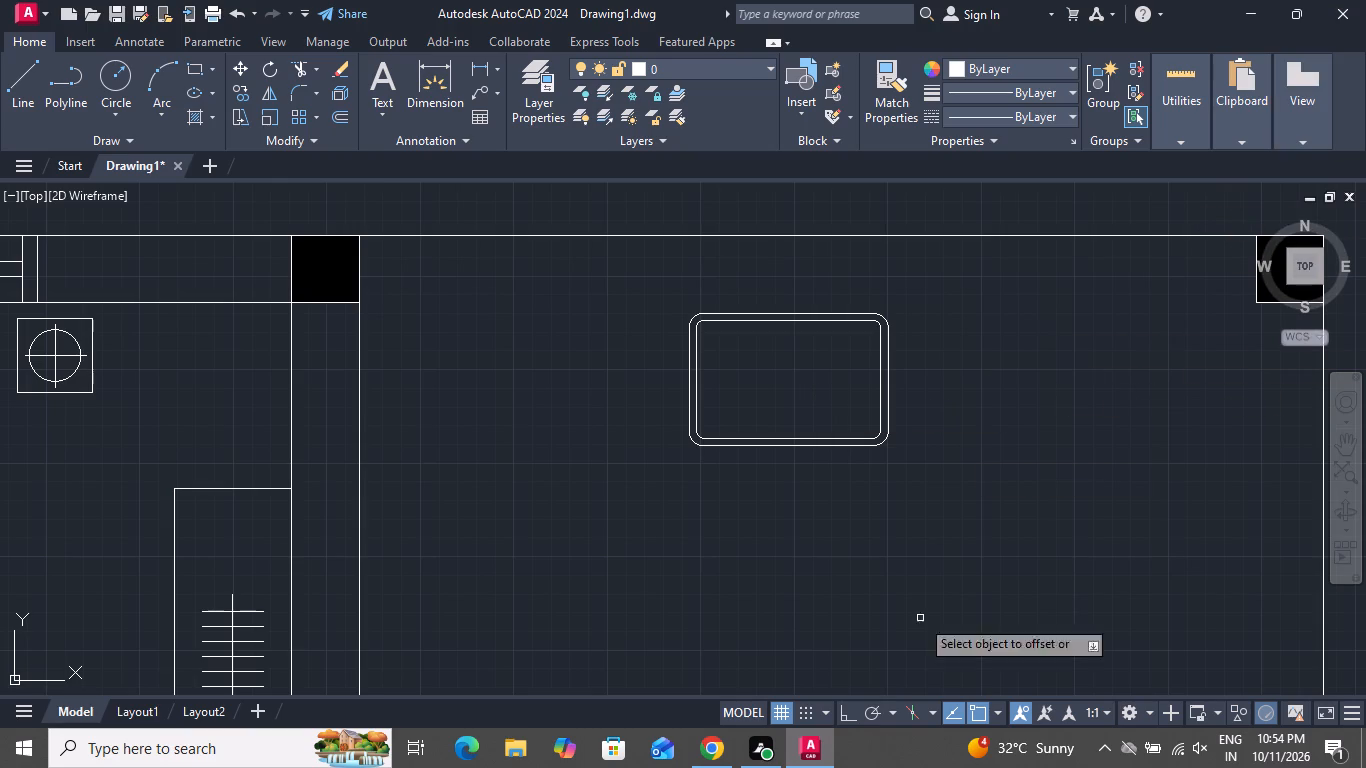
scroll(891, 479, up, 2)
scroll(891, 479, down, 2)
right_click(978, 482)
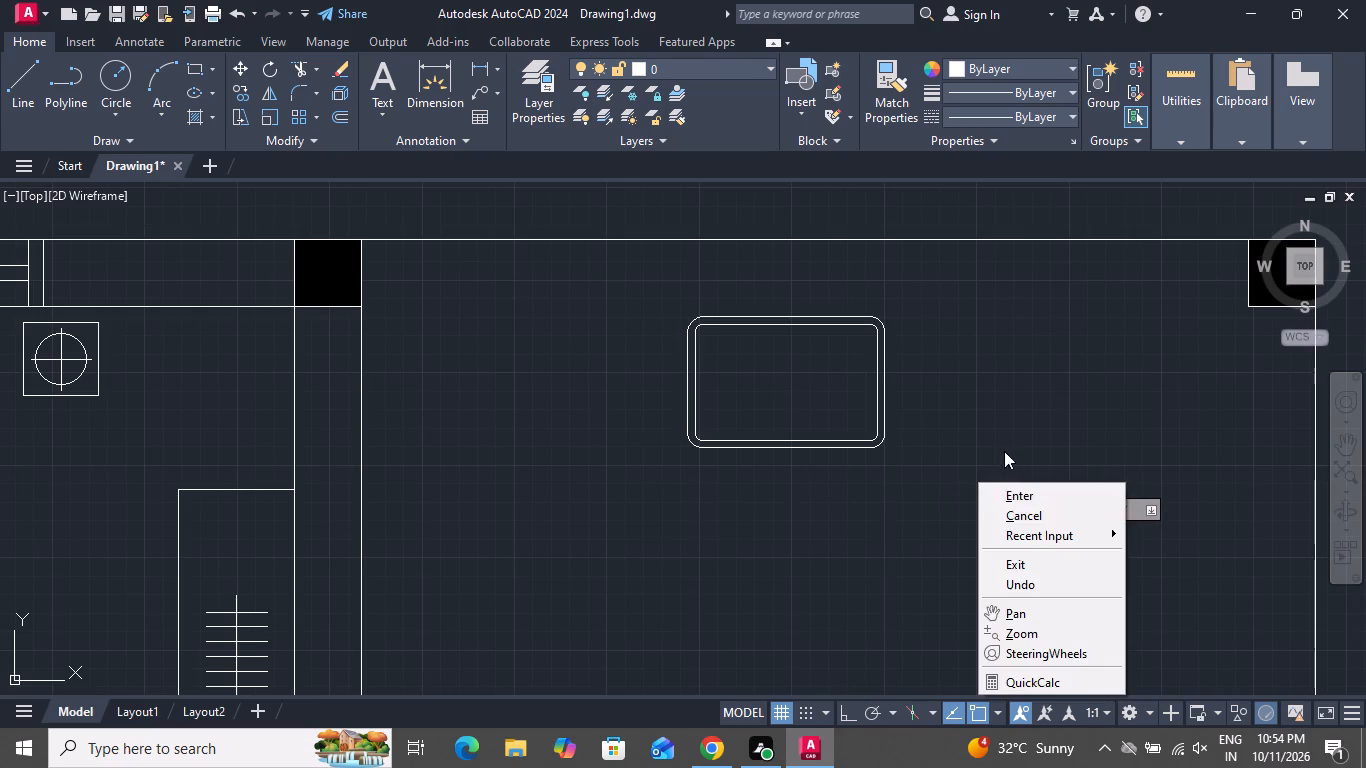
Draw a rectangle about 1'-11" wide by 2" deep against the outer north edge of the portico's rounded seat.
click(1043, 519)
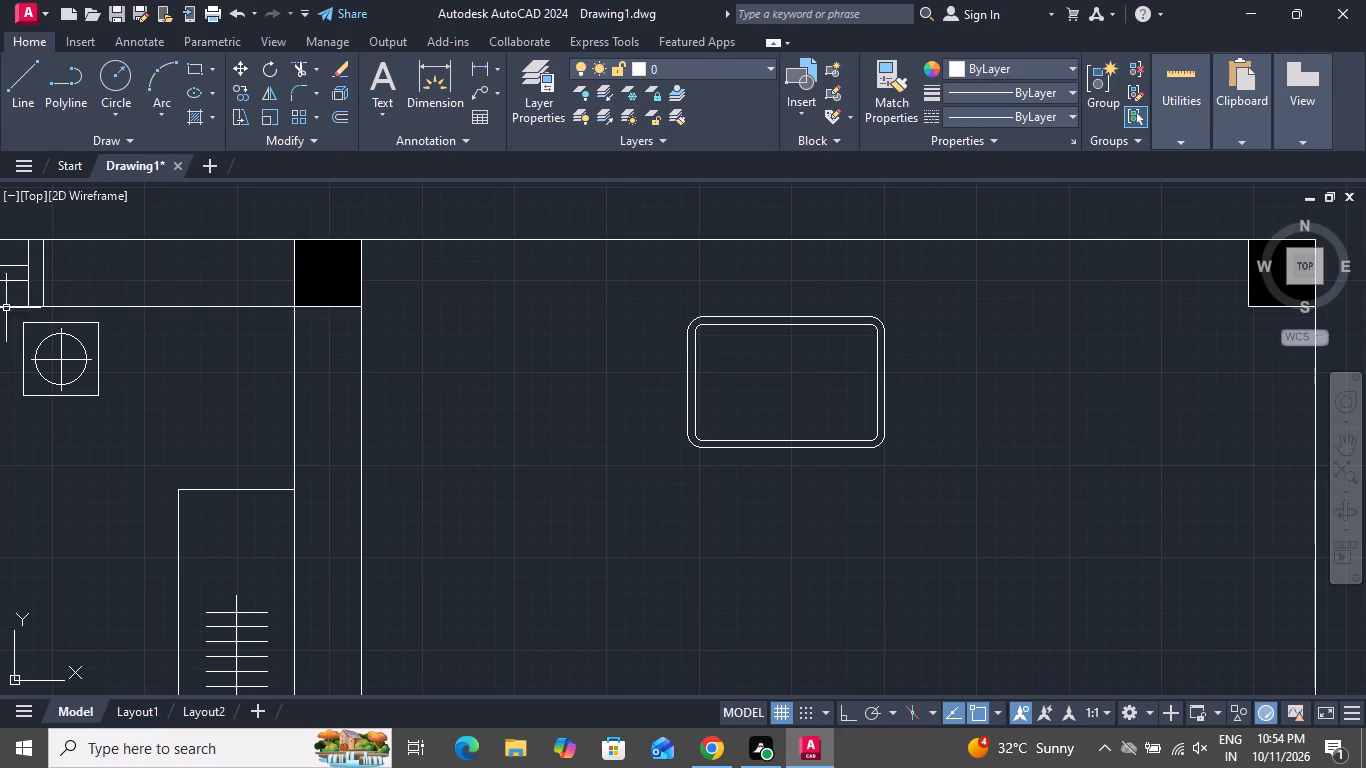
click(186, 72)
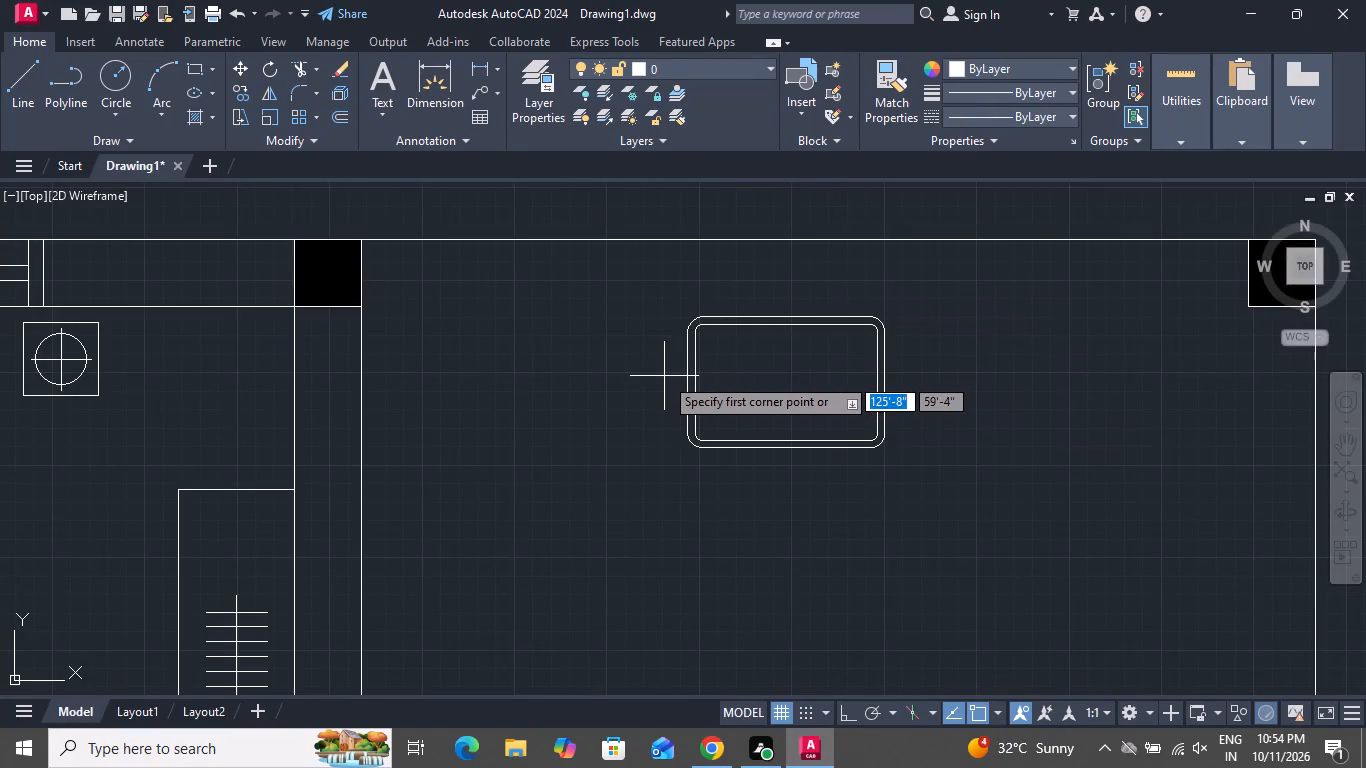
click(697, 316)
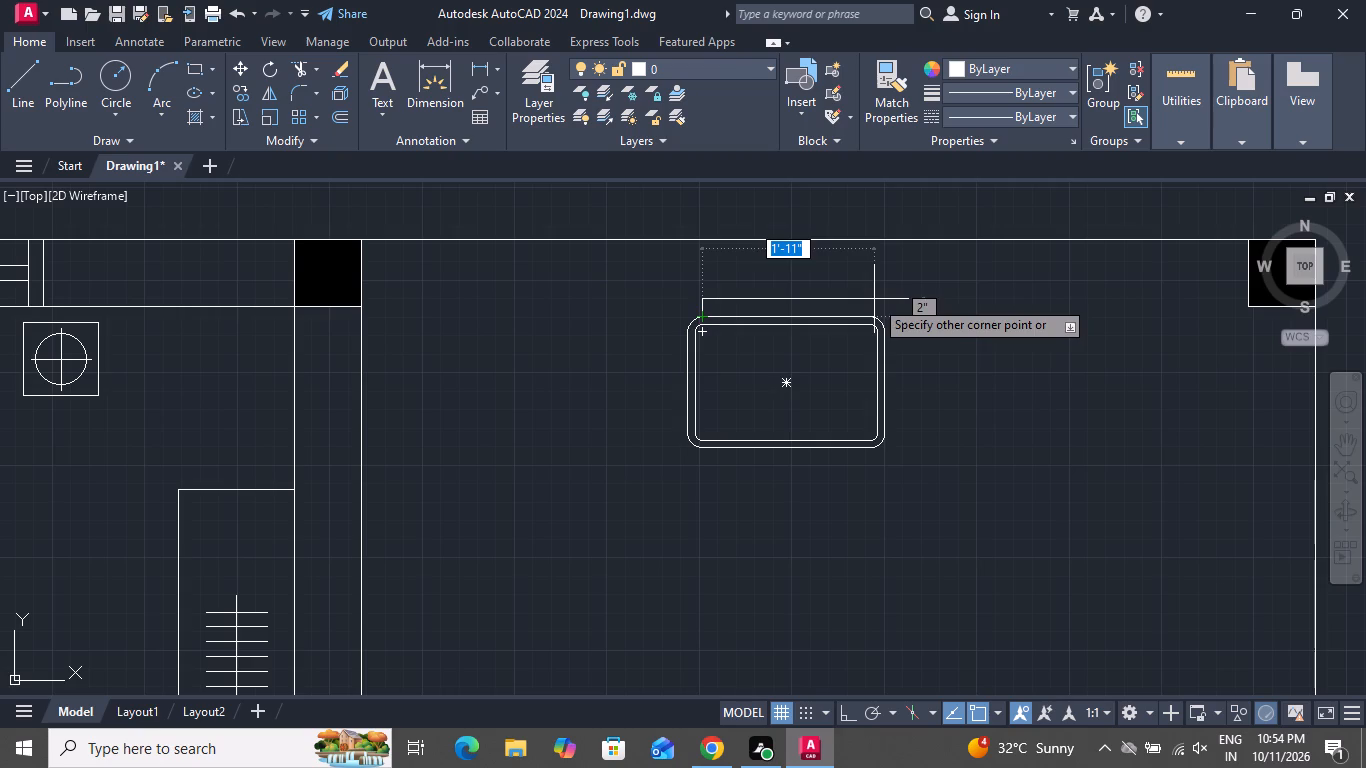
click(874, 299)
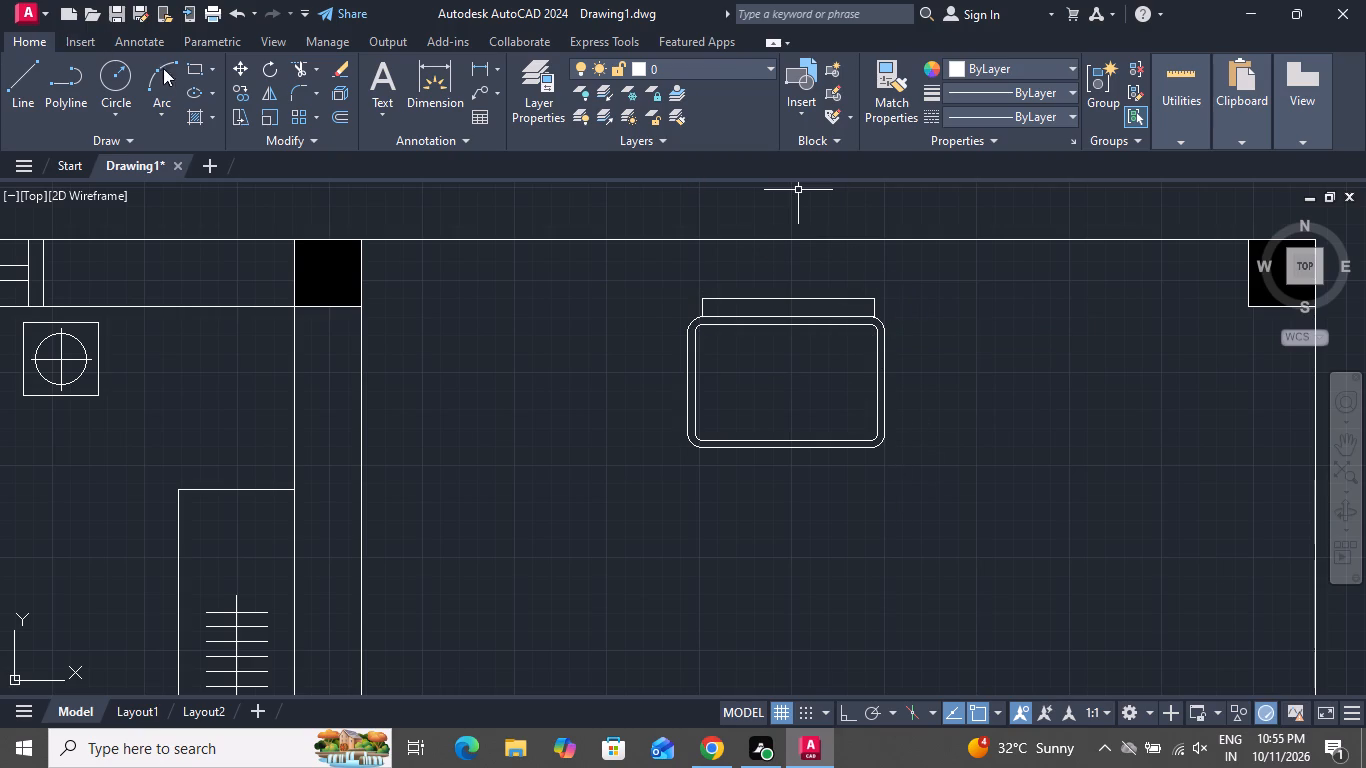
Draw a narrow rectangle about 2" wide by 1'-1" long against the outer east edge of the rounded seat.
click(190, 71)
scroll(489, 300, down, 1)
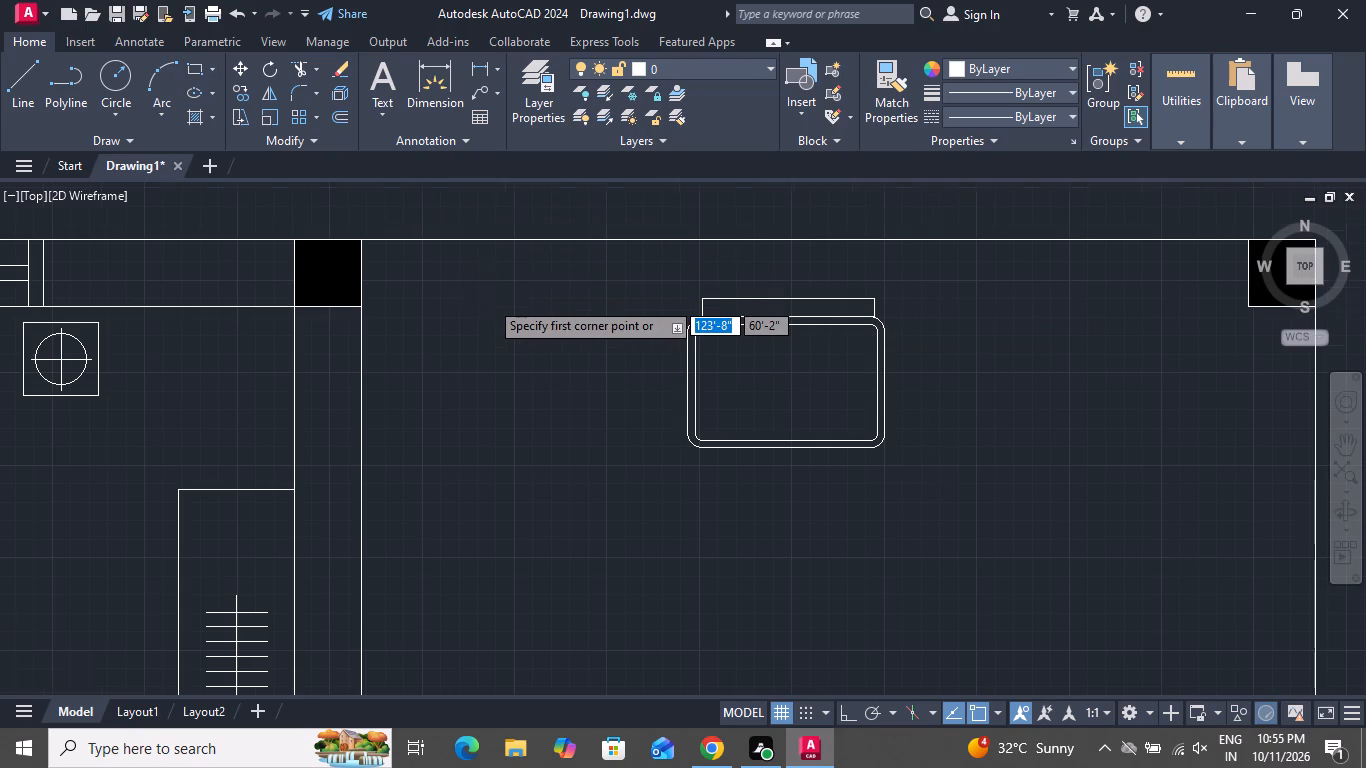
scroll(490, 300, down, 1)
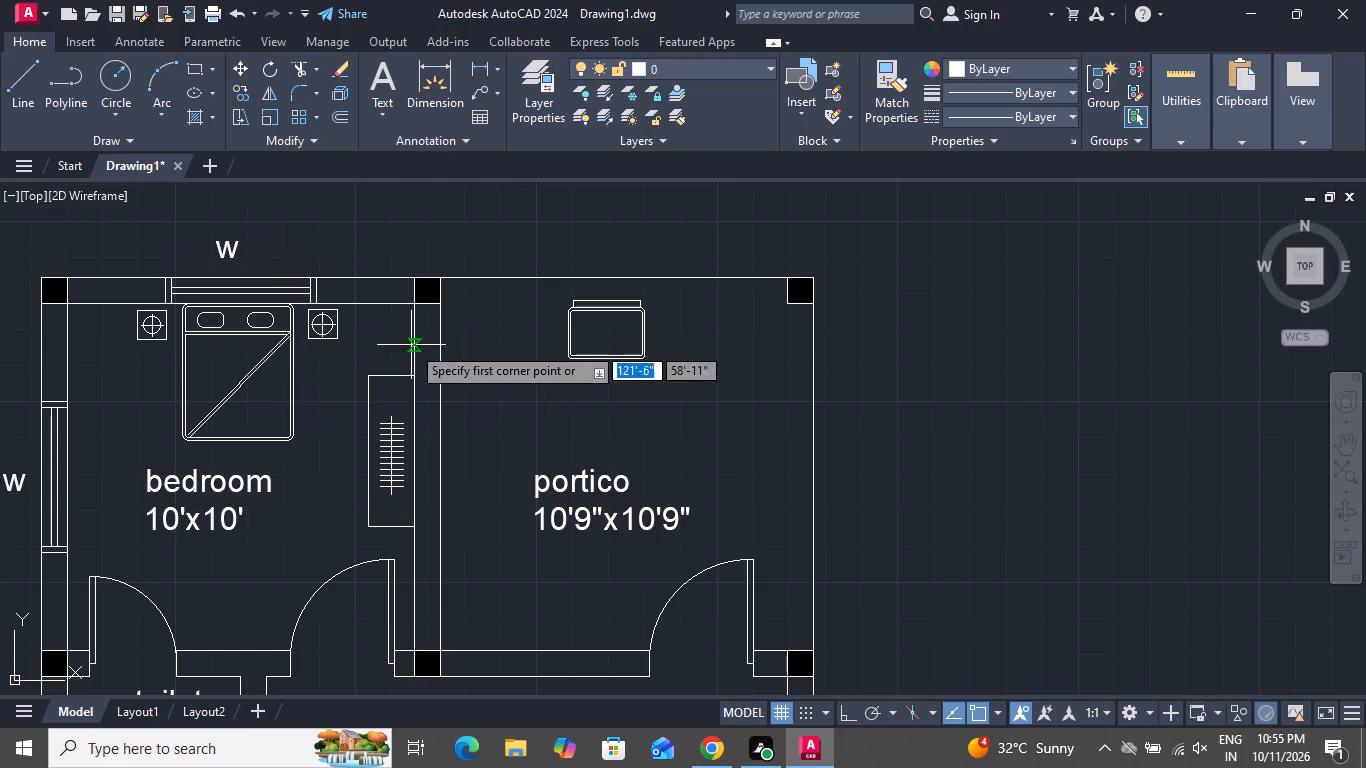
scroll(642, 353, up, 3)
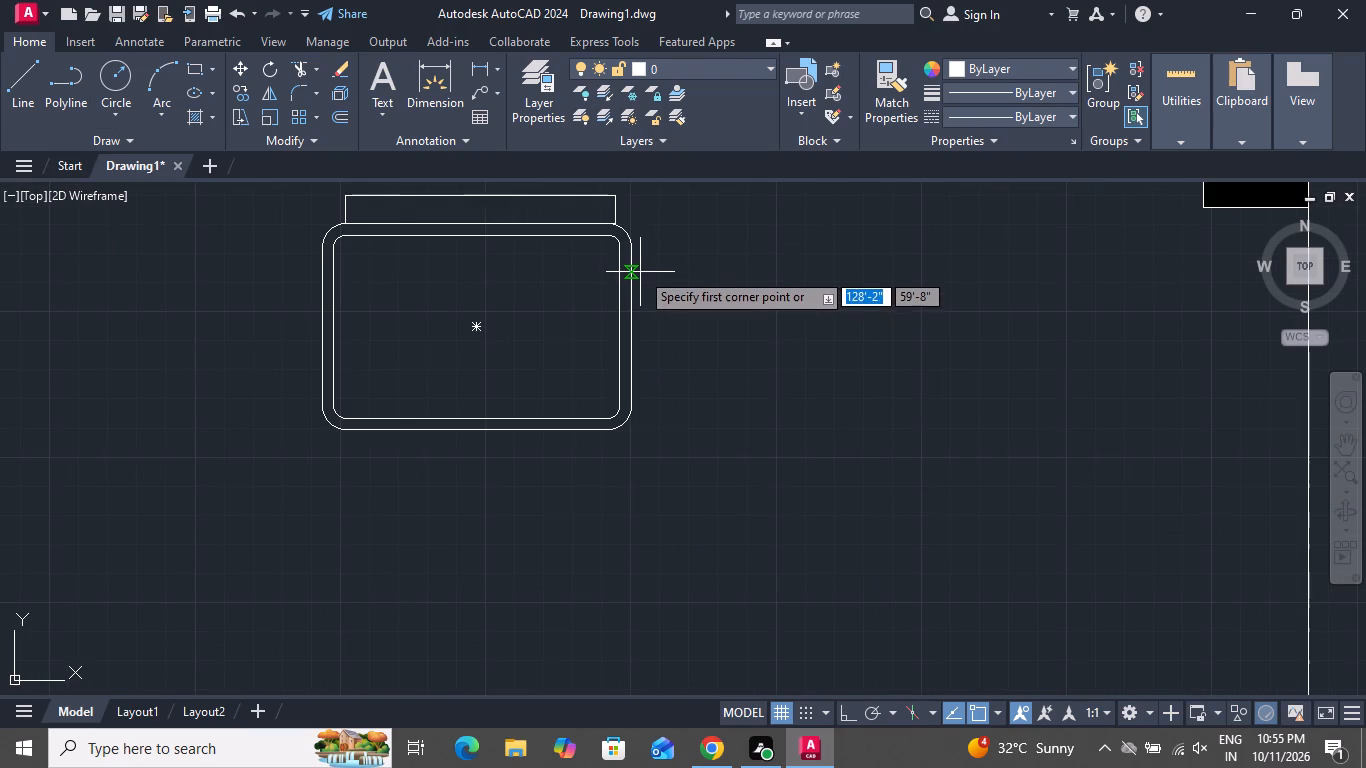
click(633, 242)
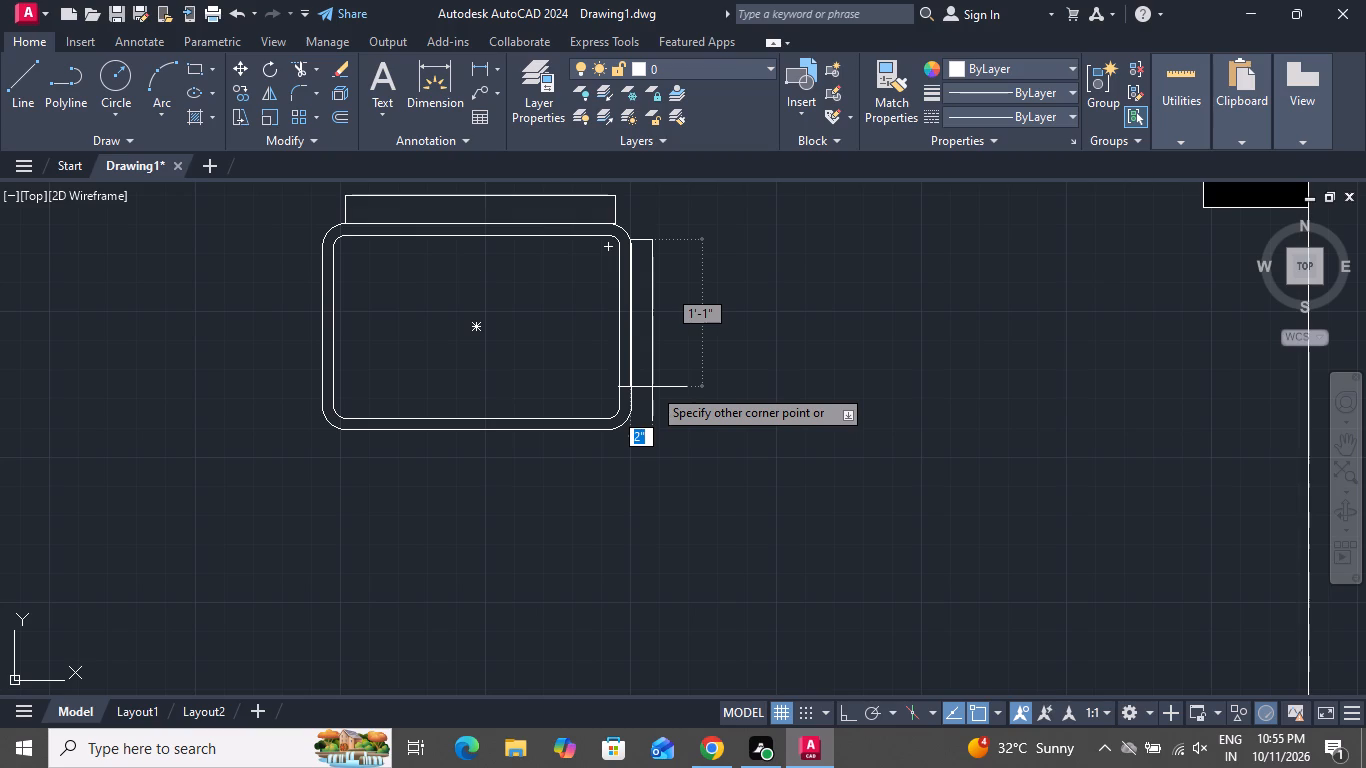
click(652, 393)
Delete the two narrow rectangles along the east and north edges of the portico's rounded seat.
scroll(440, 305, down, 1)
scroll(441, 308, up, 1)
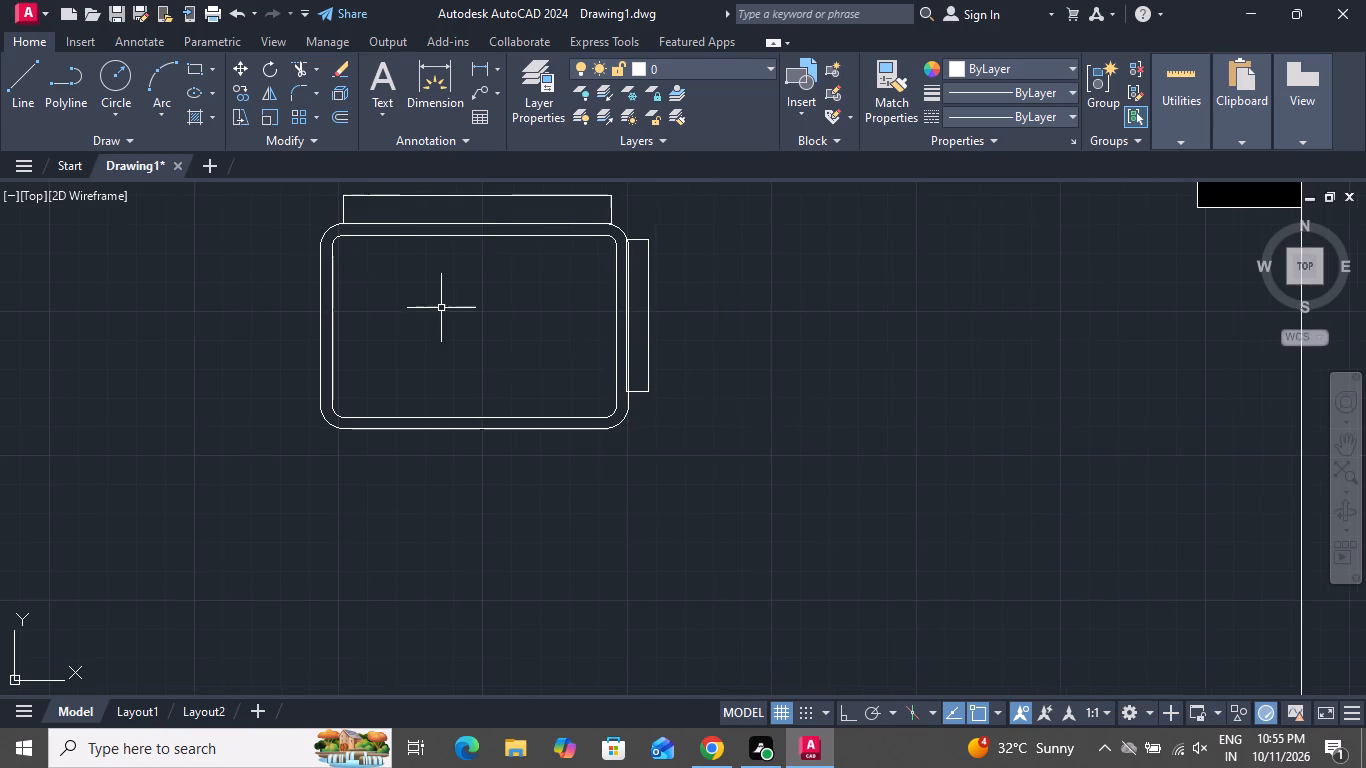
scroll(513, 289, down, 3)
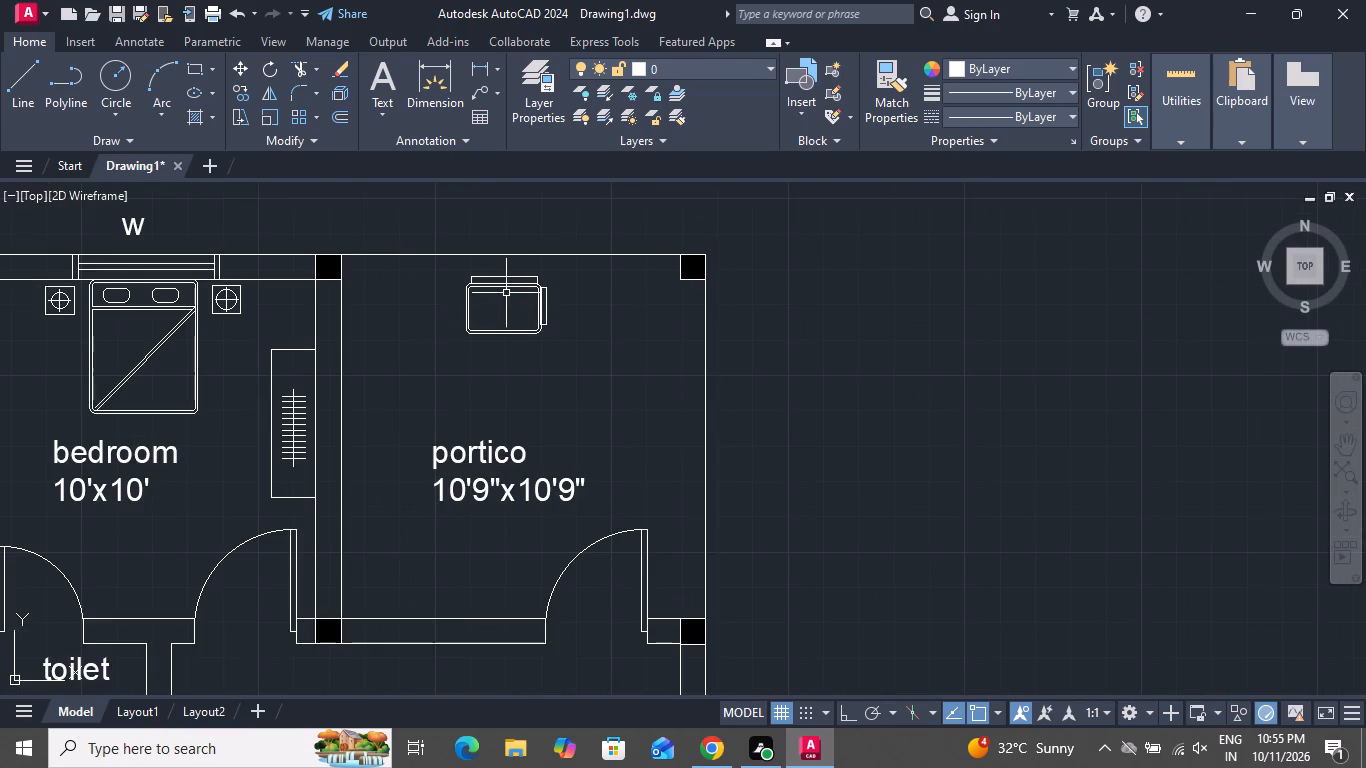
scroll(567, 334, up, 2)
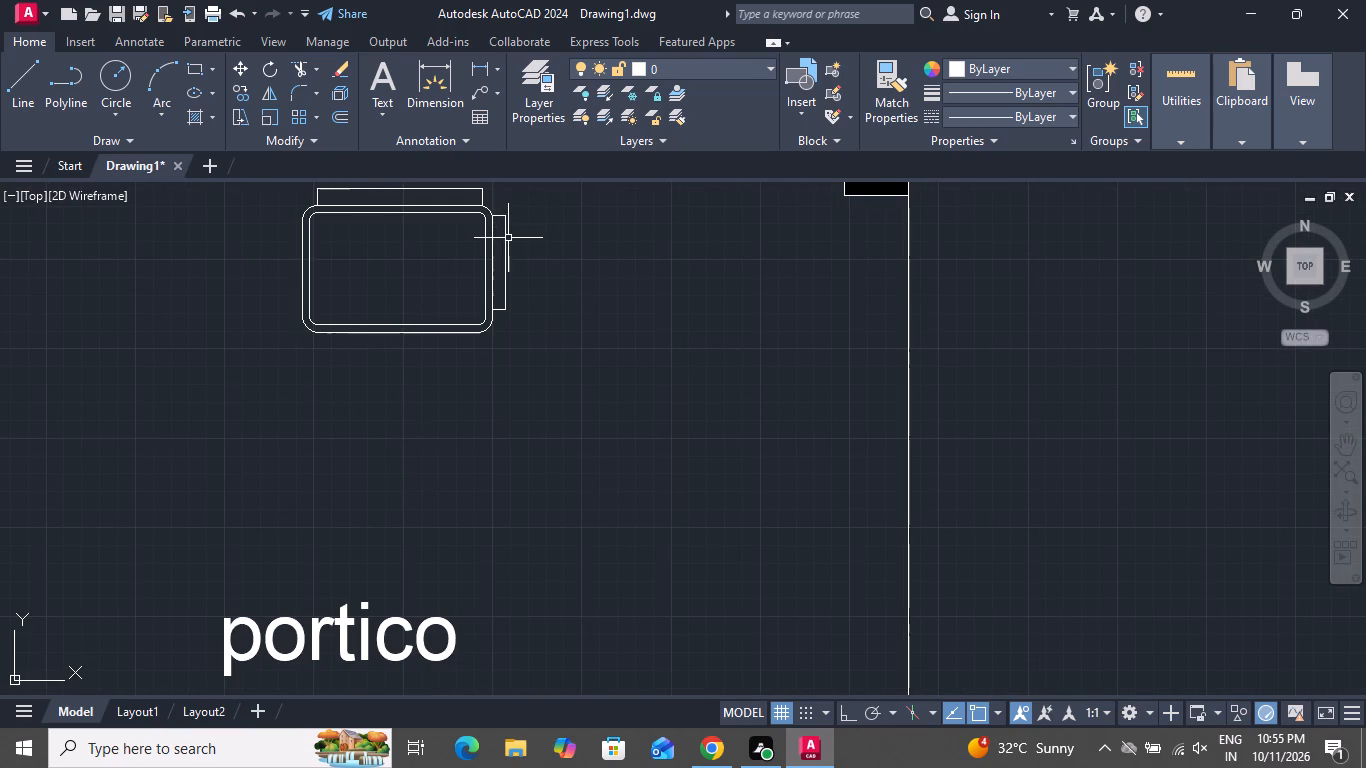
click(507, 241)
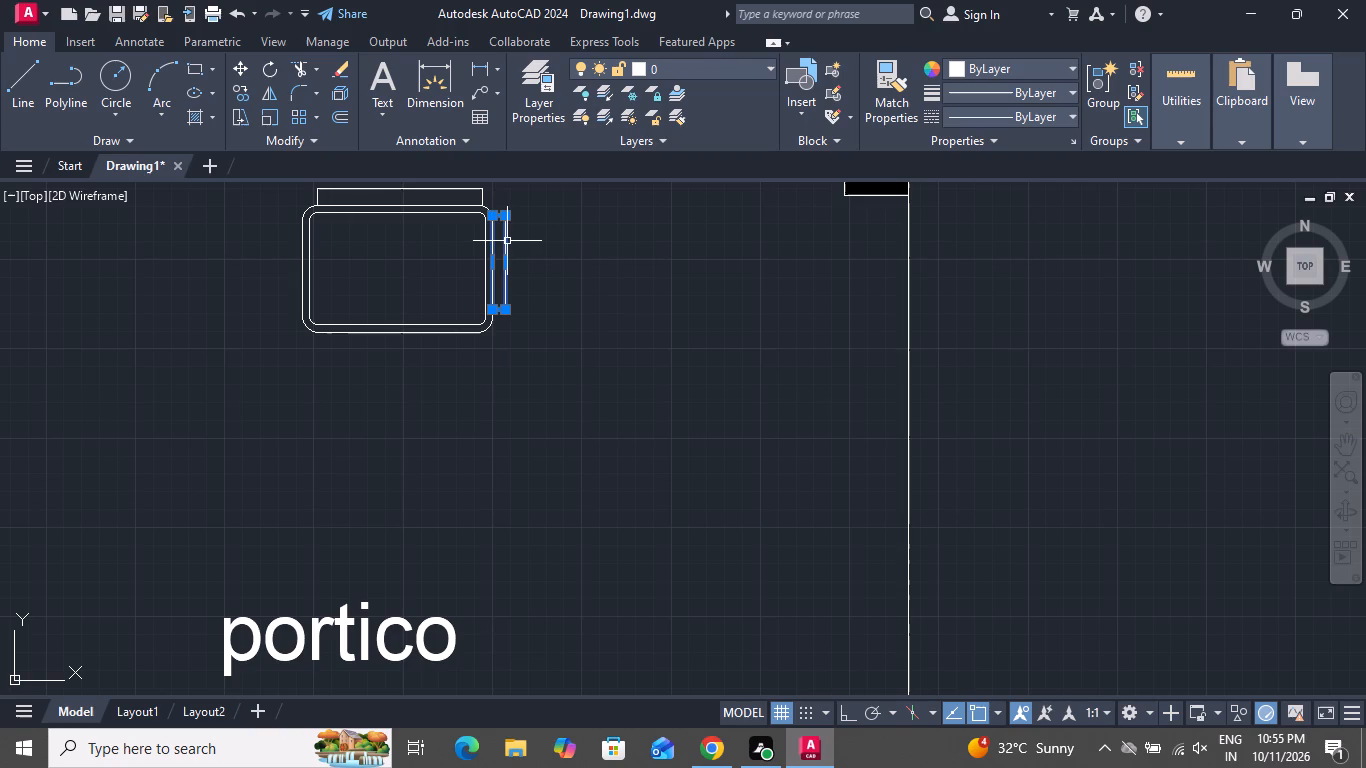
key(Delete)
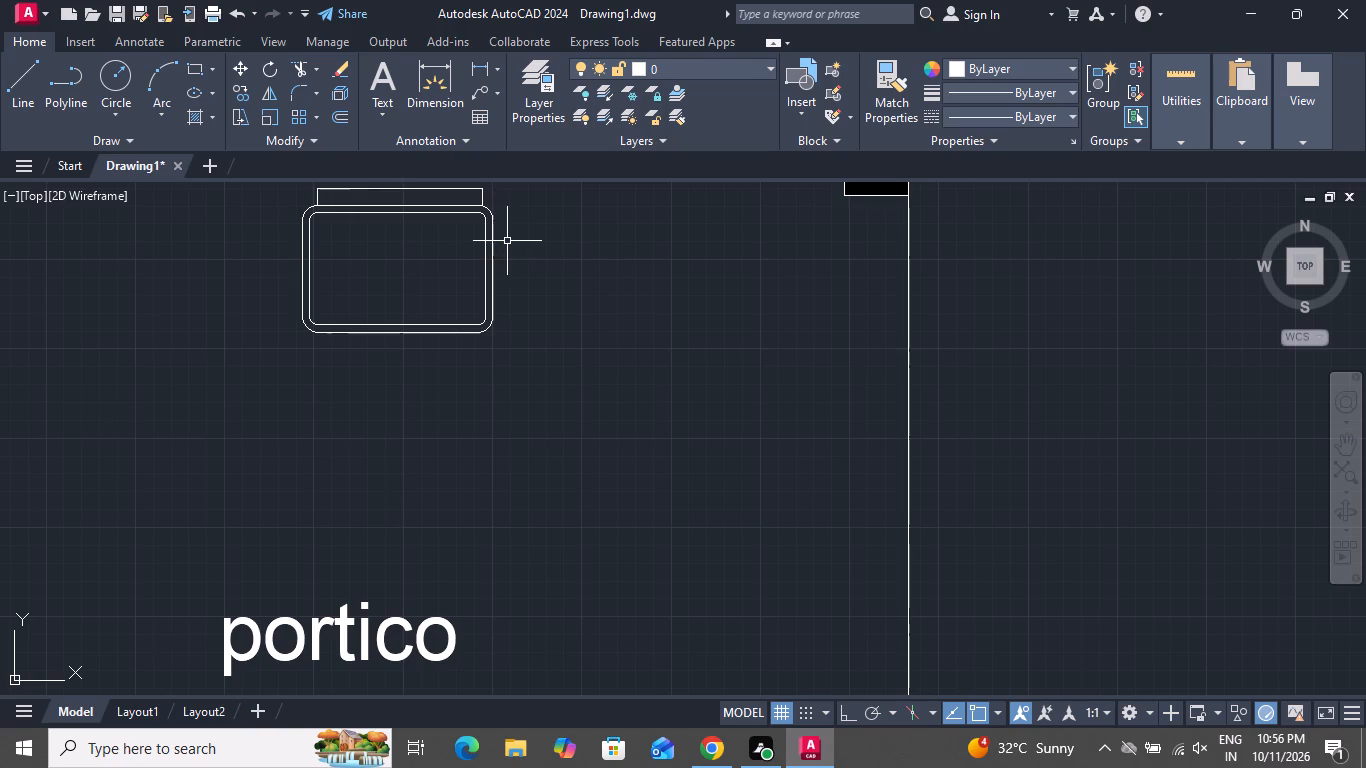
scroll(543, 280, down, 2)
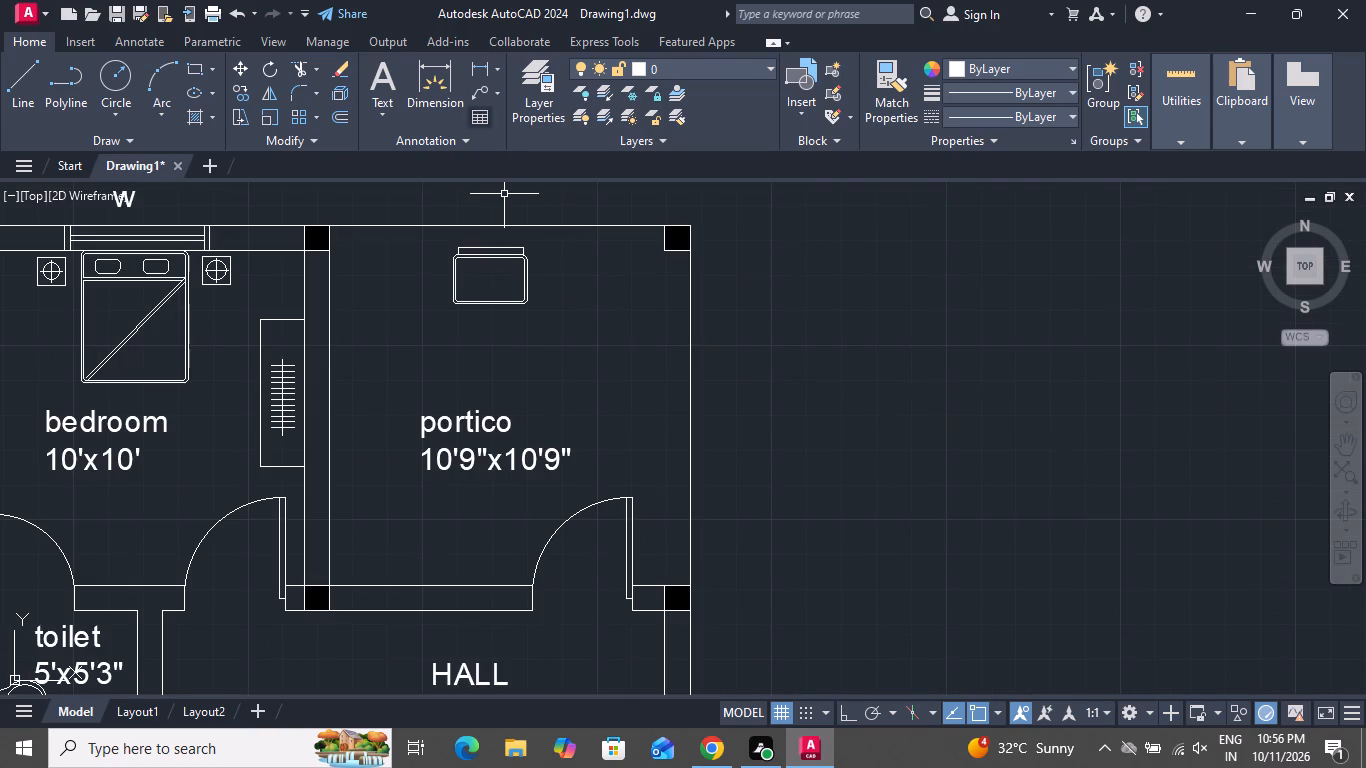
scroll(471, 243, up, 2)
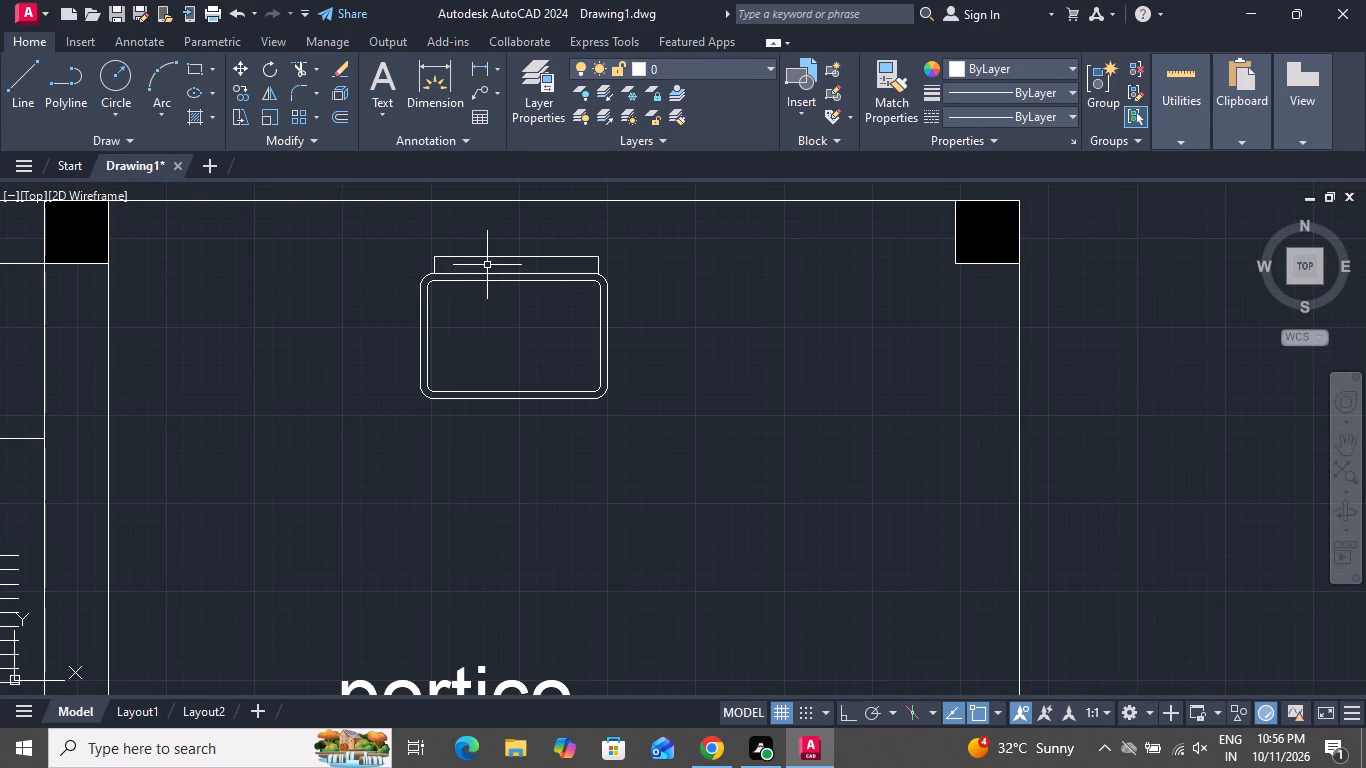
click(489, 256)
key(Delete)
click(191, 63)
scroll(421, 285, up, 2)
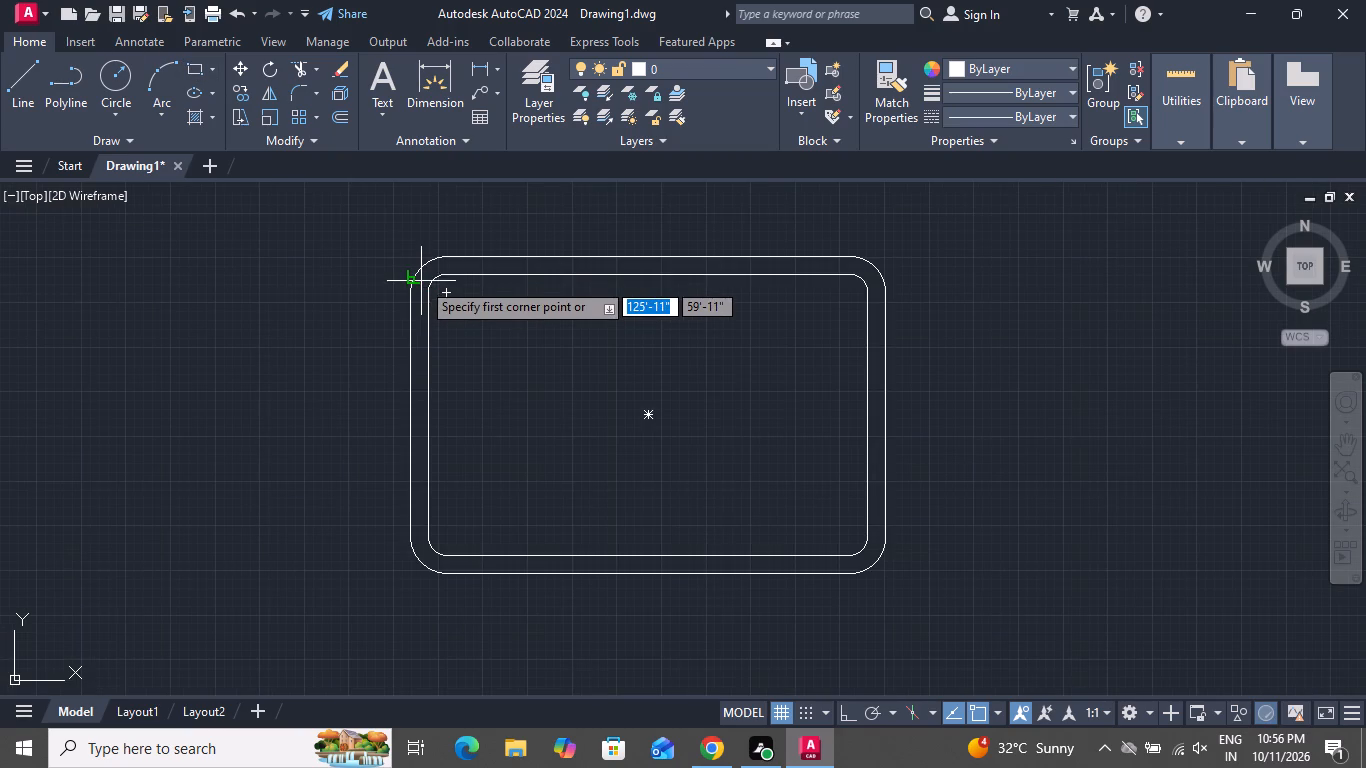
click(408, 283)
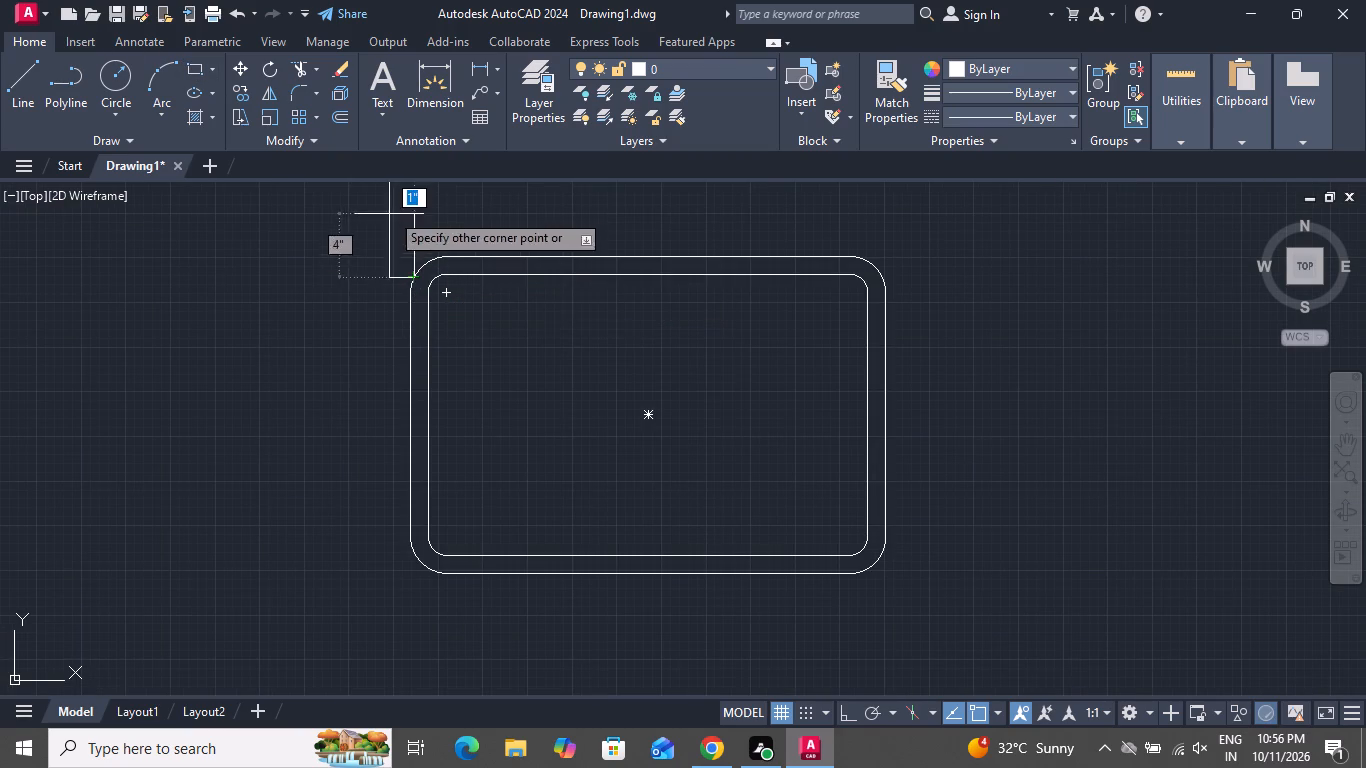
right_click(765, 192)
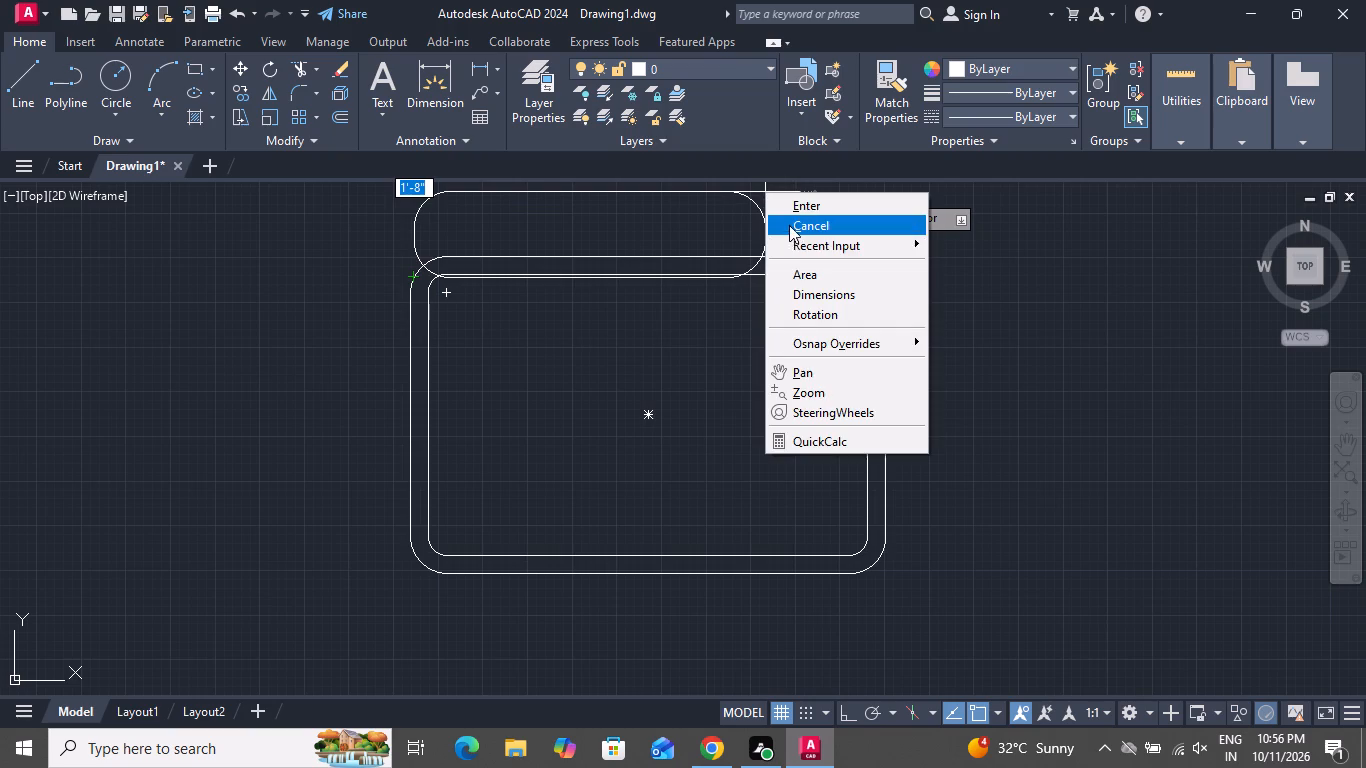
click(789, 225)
Draw a backrest rectangle about 2'-2" wide across the seat's north end, starting on its rounded northwest corner and overlapping the seat.
click(190, 68)
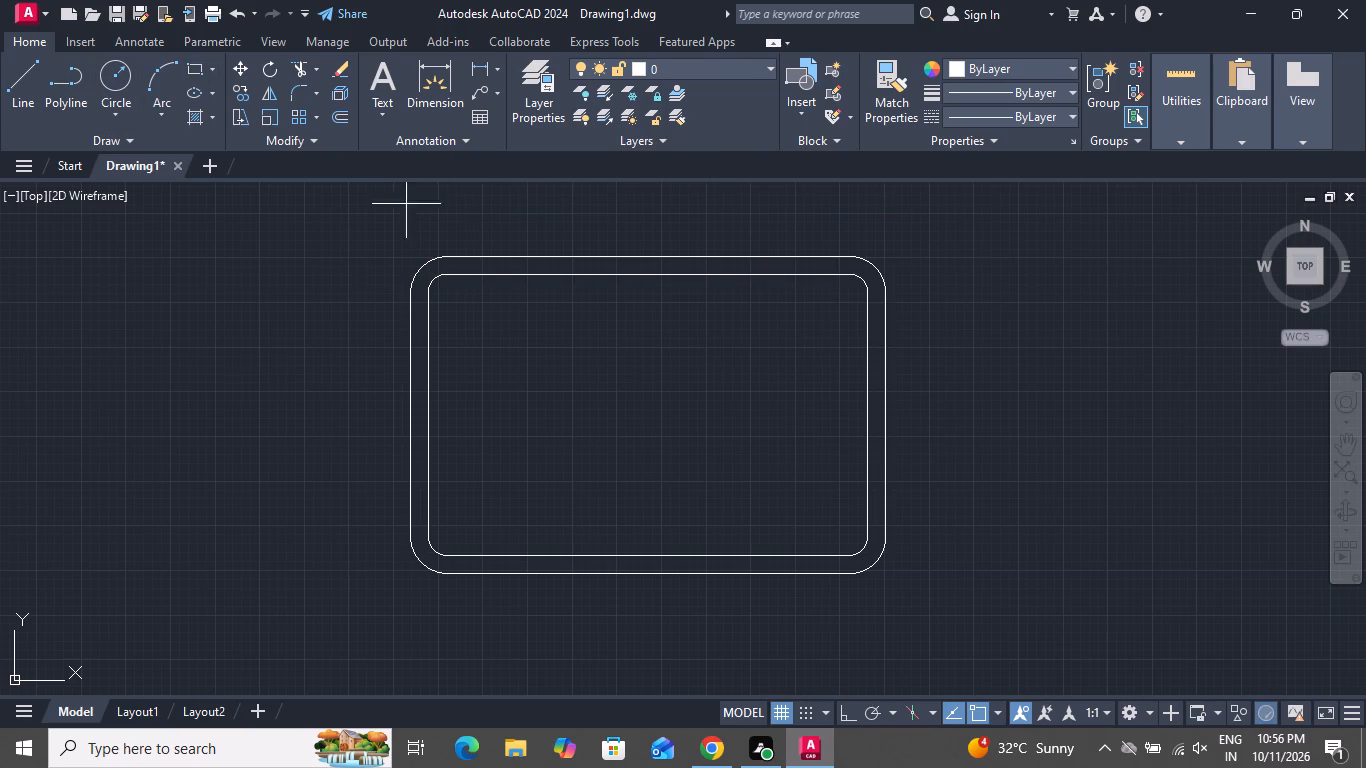
scroll(458, 271, down, 1)
scroll(446, 258, up, 2)
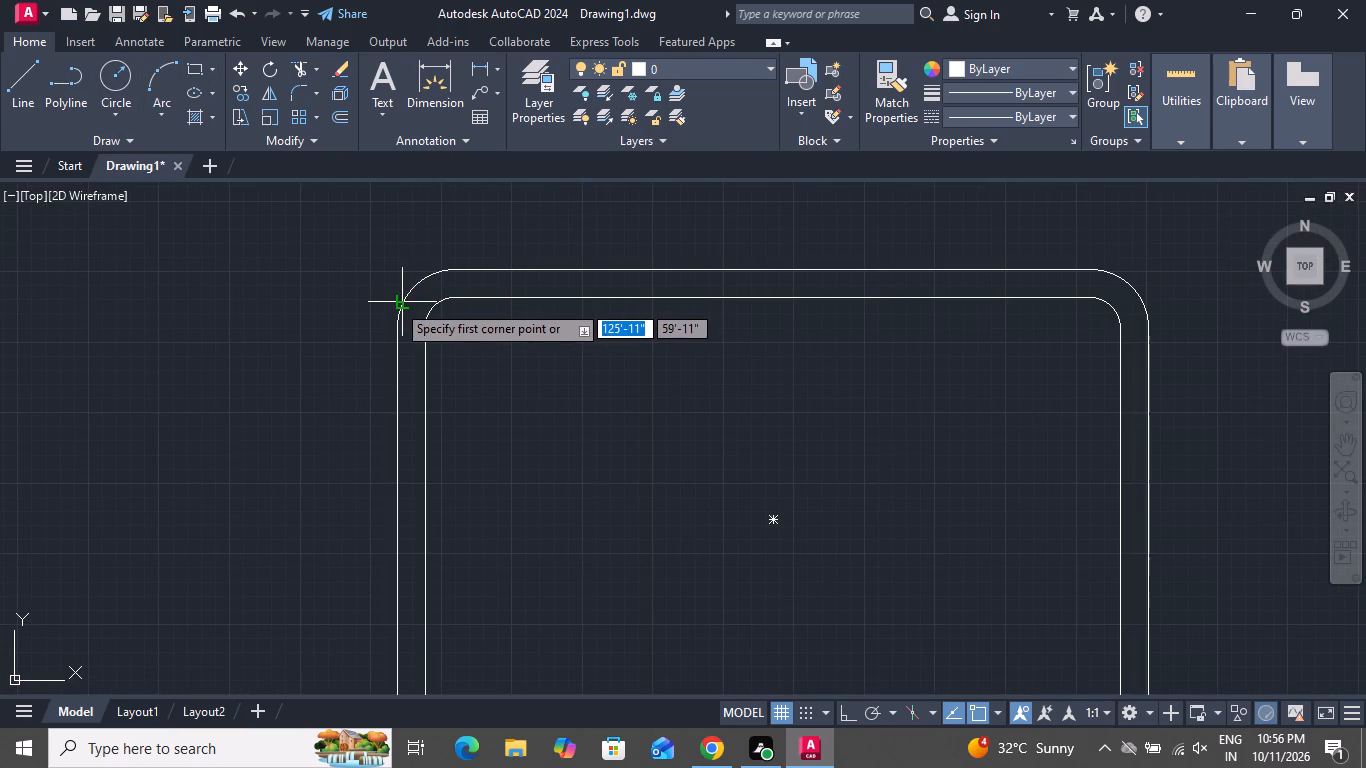
click(396, 308)
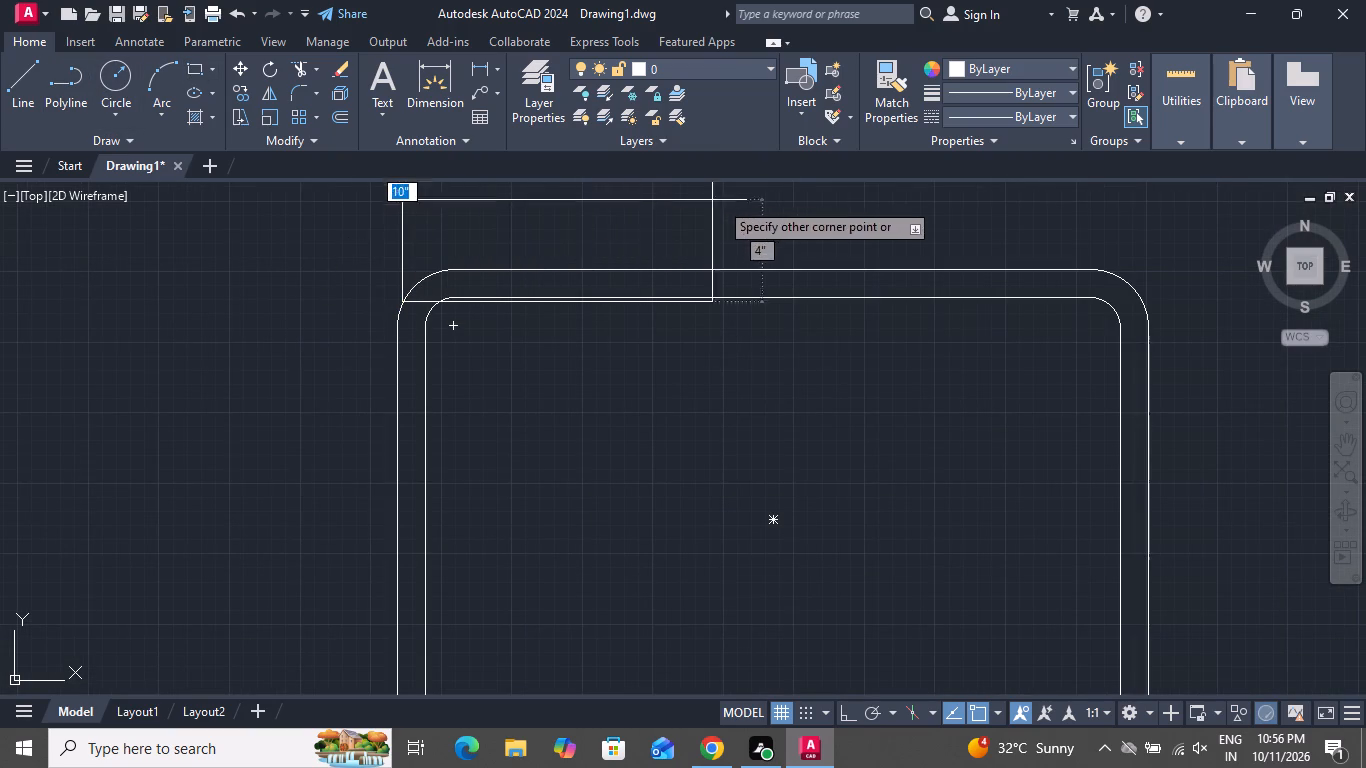
click(1147, 238)
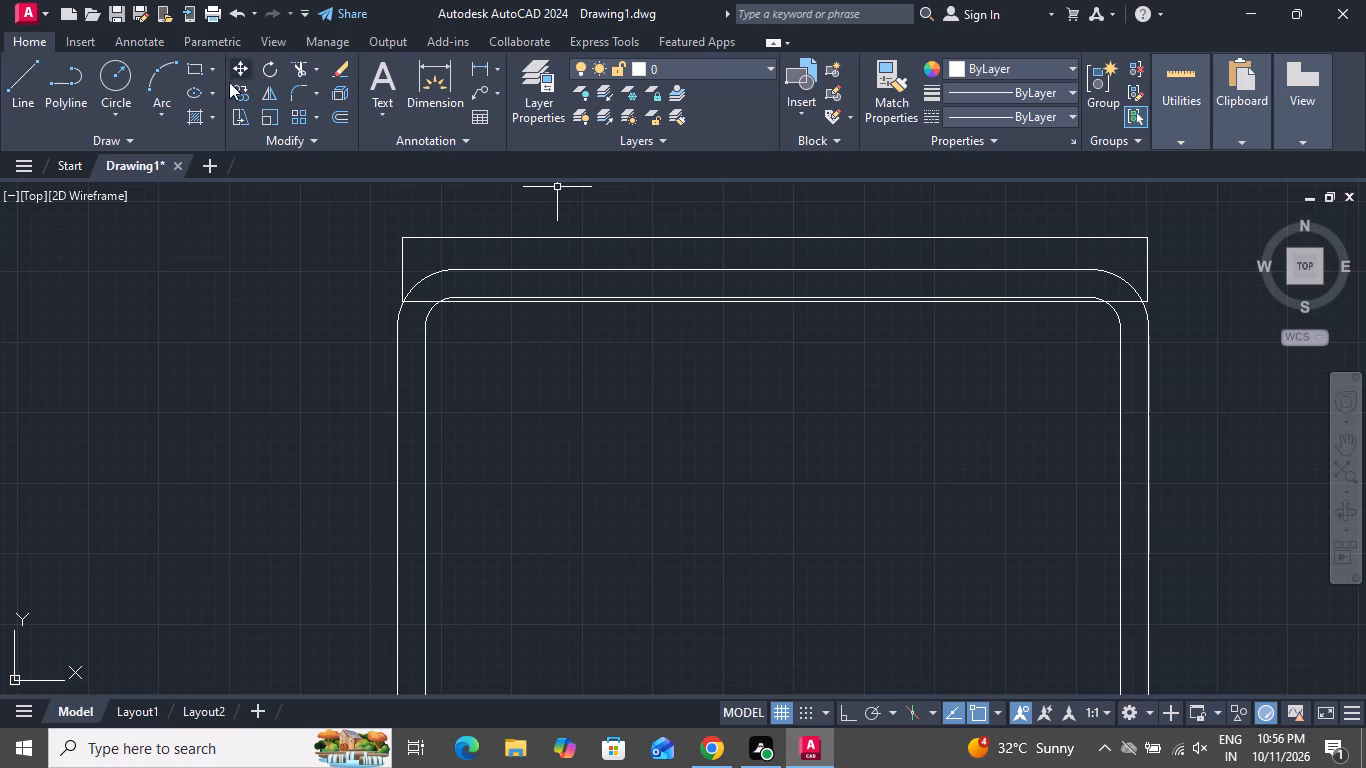
Trim away the backrest rectangle's lower edge where it lies inside the rounded seat outline.
click(298, 64)
click(415, 309)
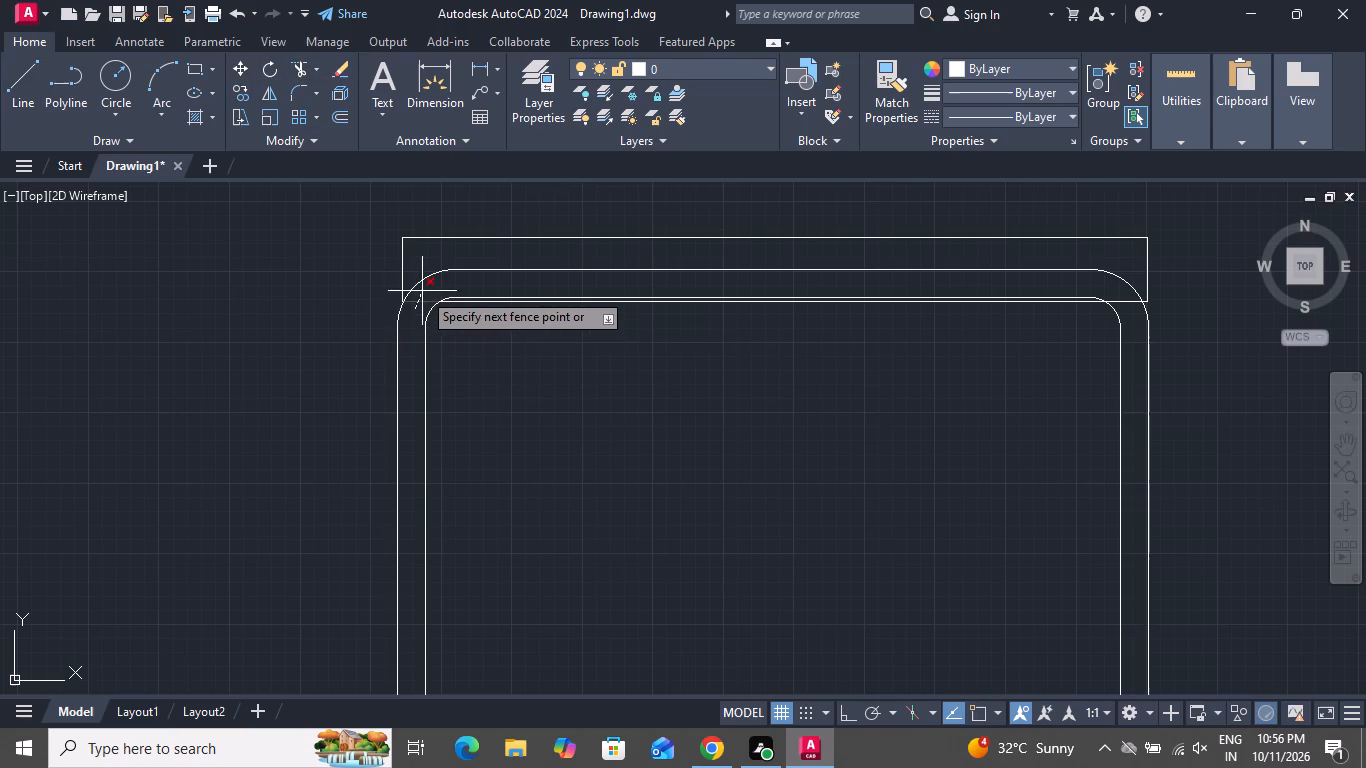
click(422, 291)
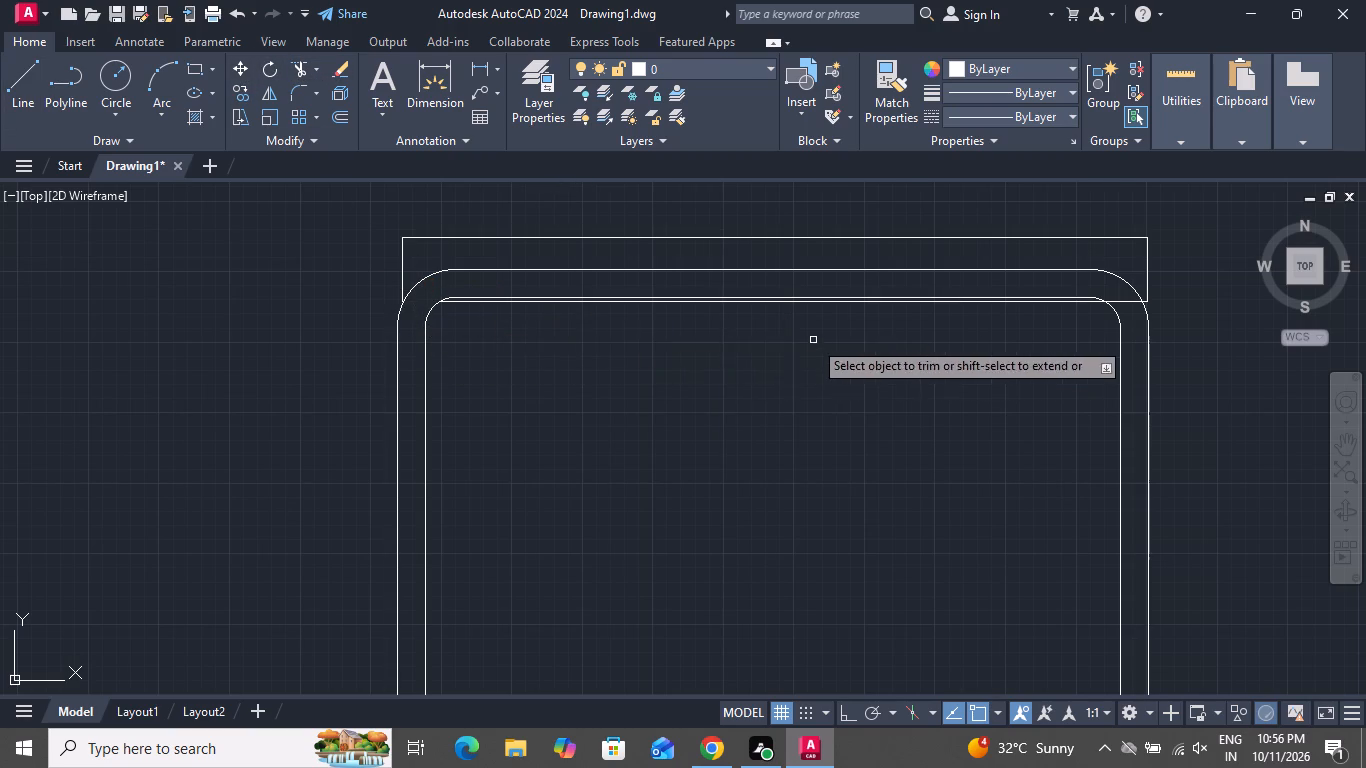
scroll(776, 293, up, 2)
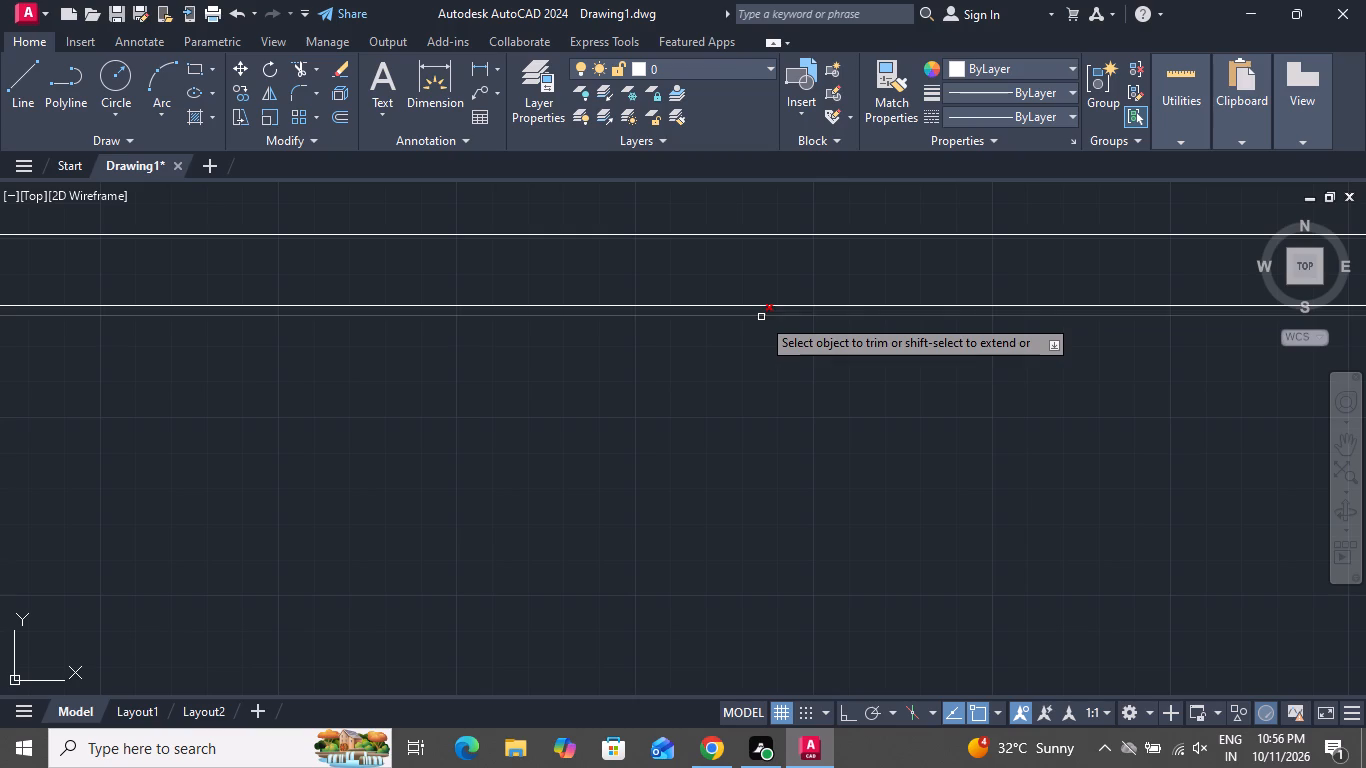
click(761, 317)
scroll(768, 429, down, 1)
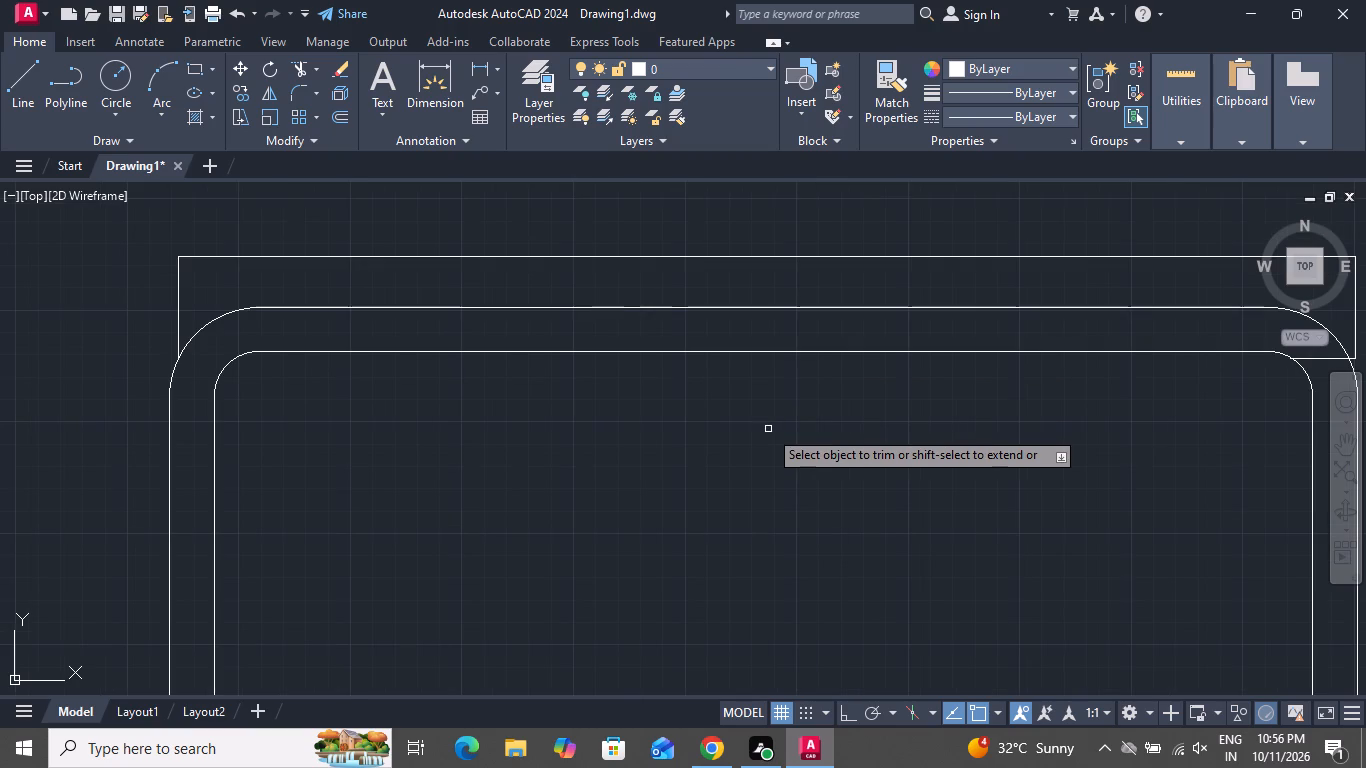
scroll(828, 277, down, 2)
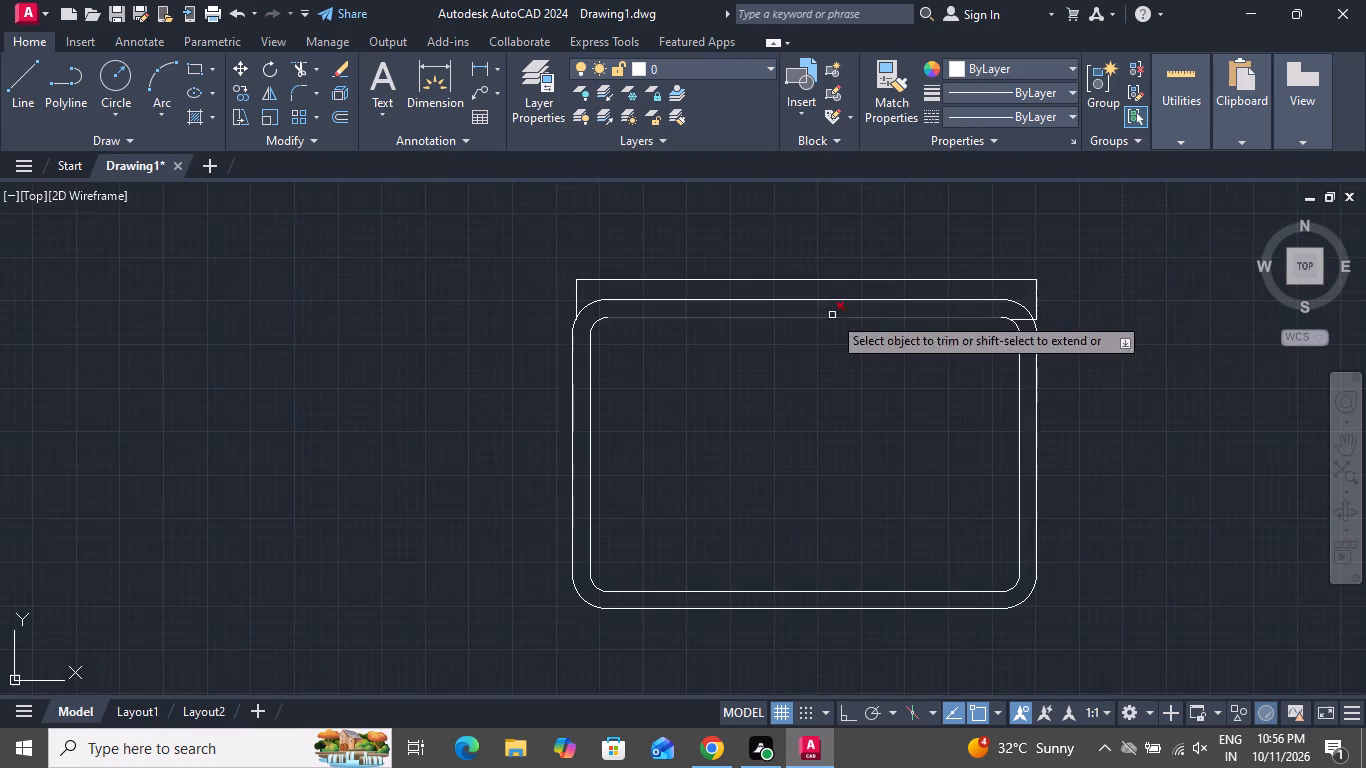
scroll(1002, 313, up, 2)
click(1054, 333)
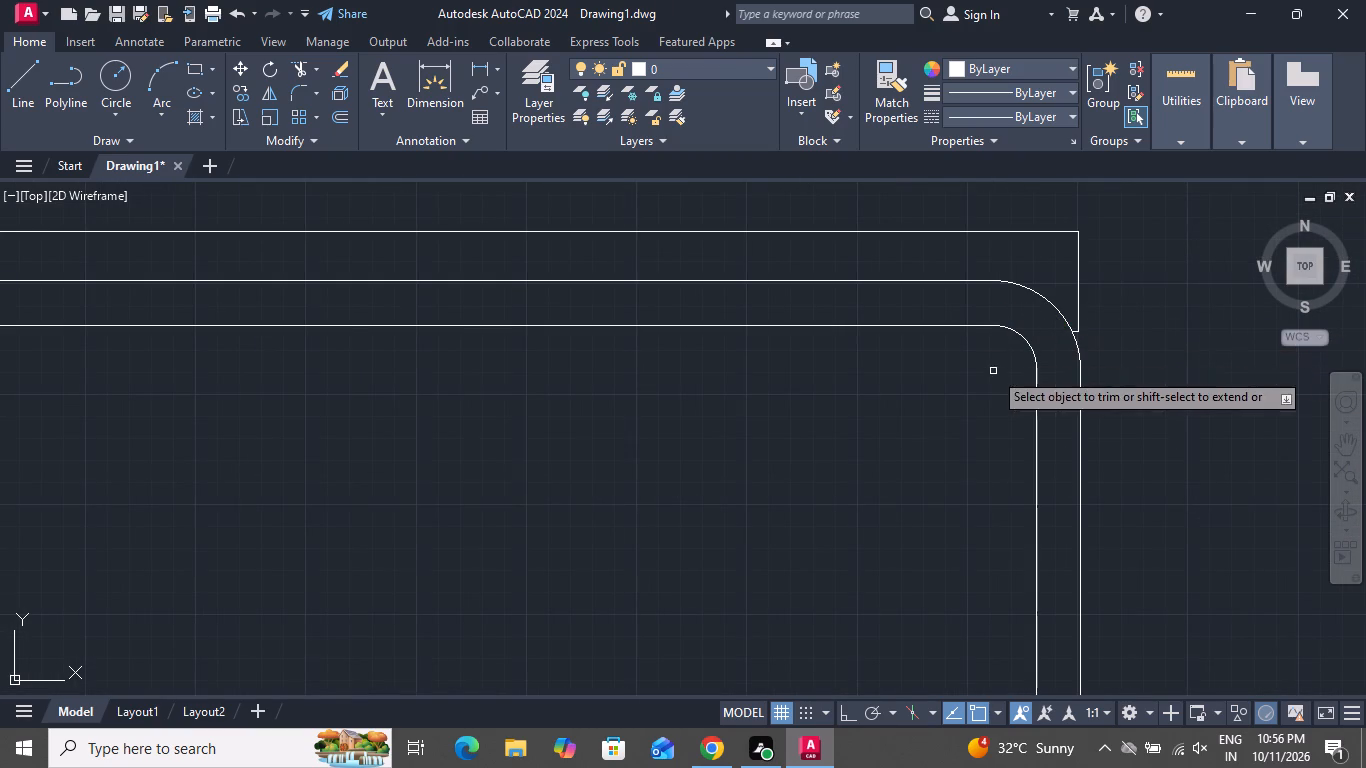
scroll(979, 394, down, 1)
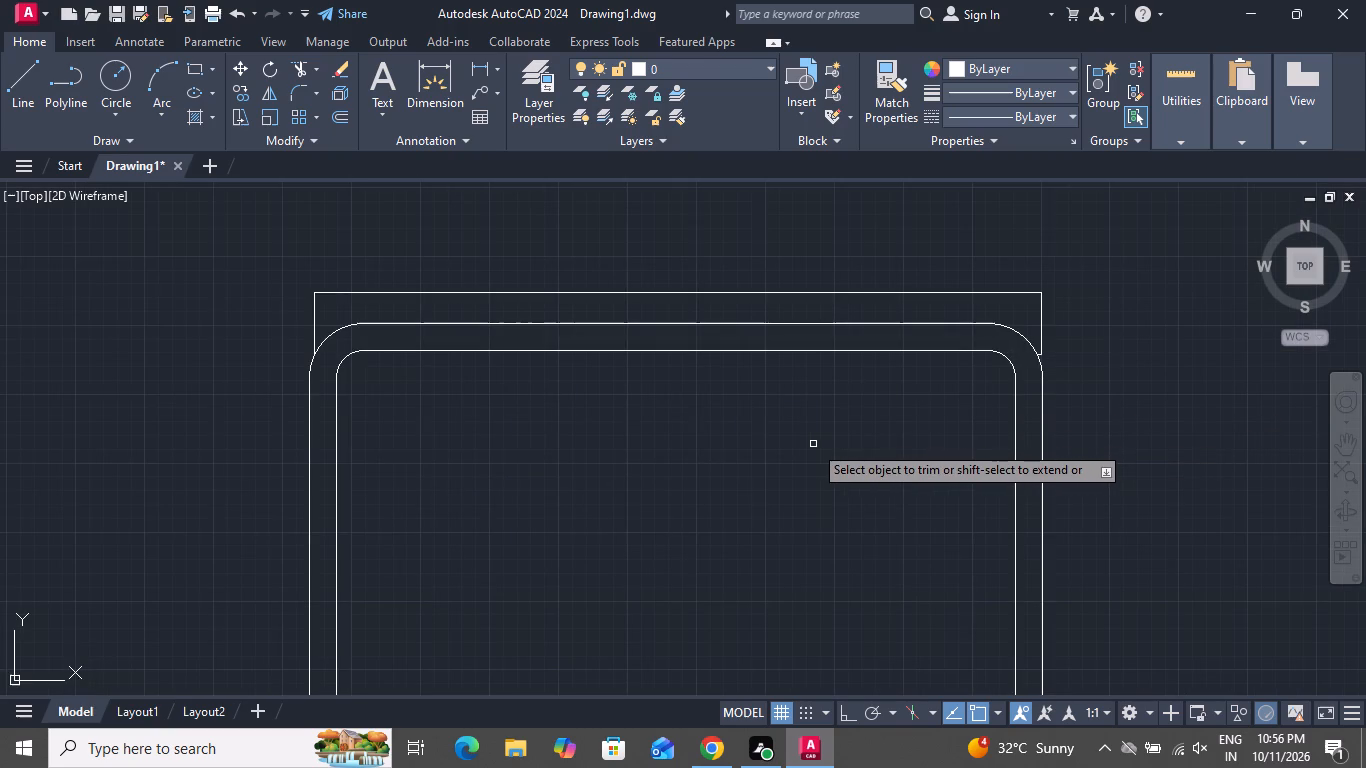
right_click(813, 444)
click(854, 468)
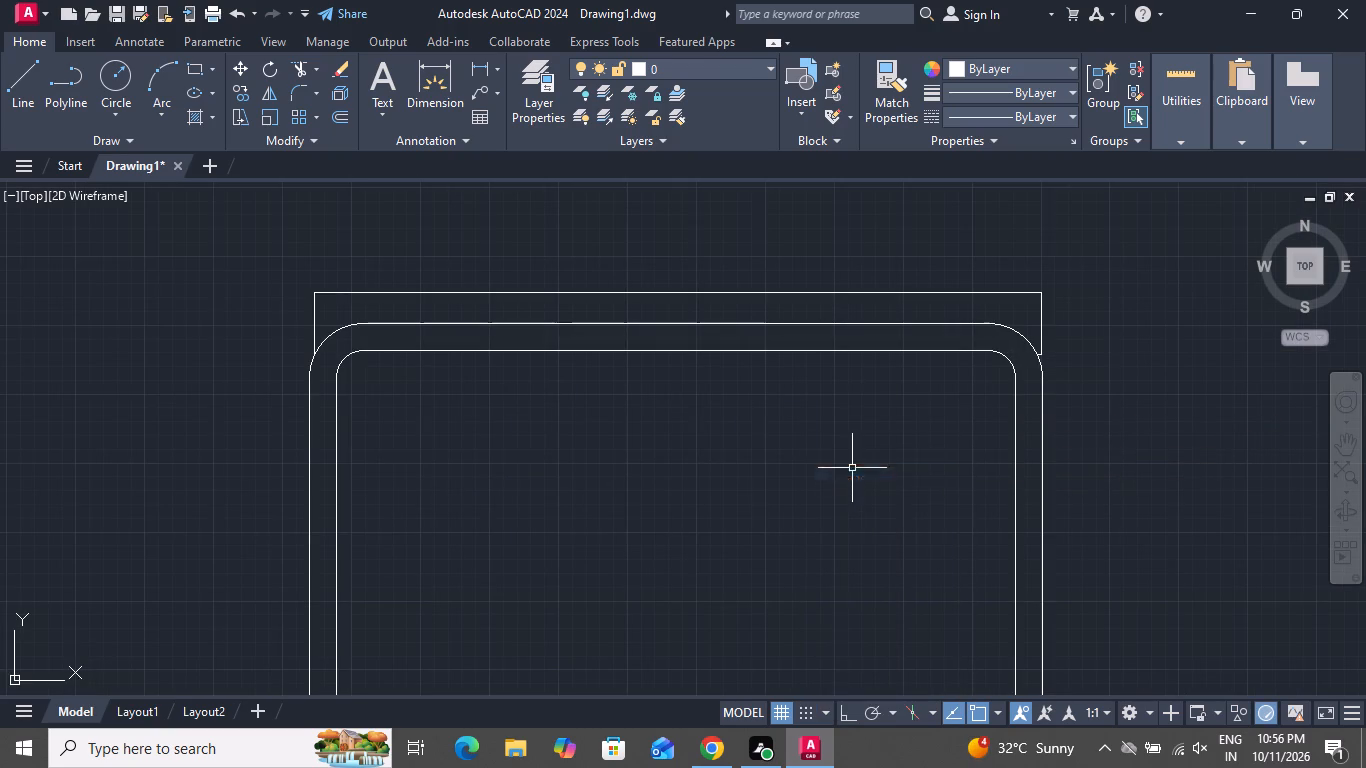
Draw an armrest rectangle about 2" wide by 1'-5" long along the seat's east side, starting from the backrest's northeast corner.
click(201, 73)
scroll(605, 352, down, 1)
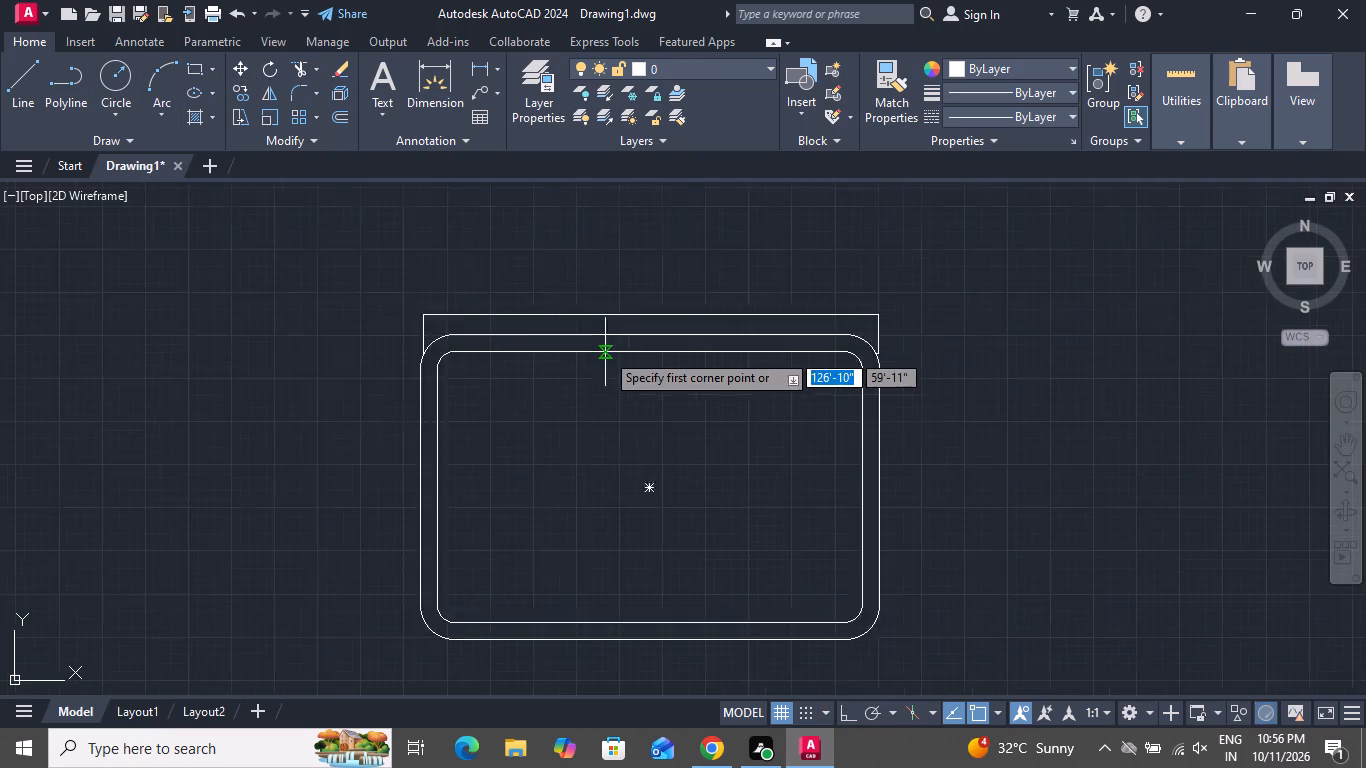
scroll(605, 352, down, 1)
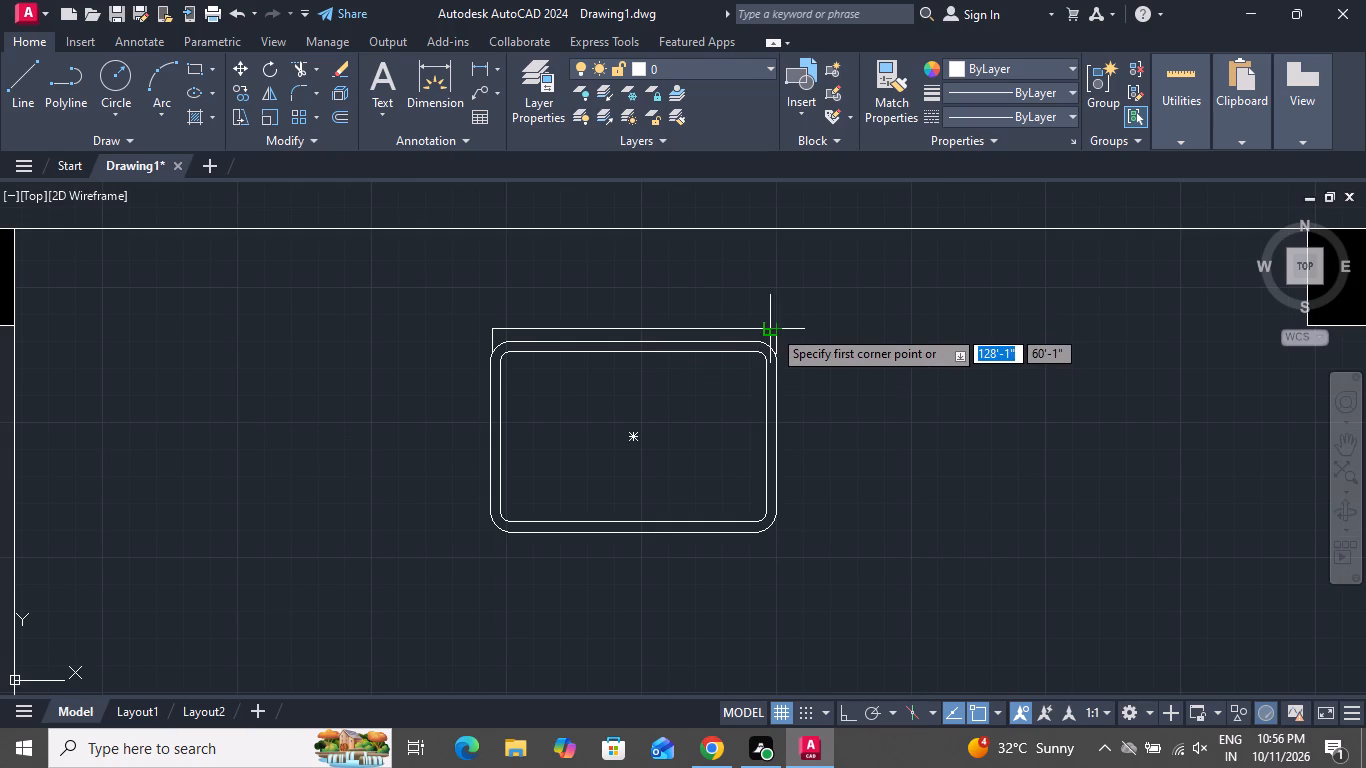
click(777, 325)
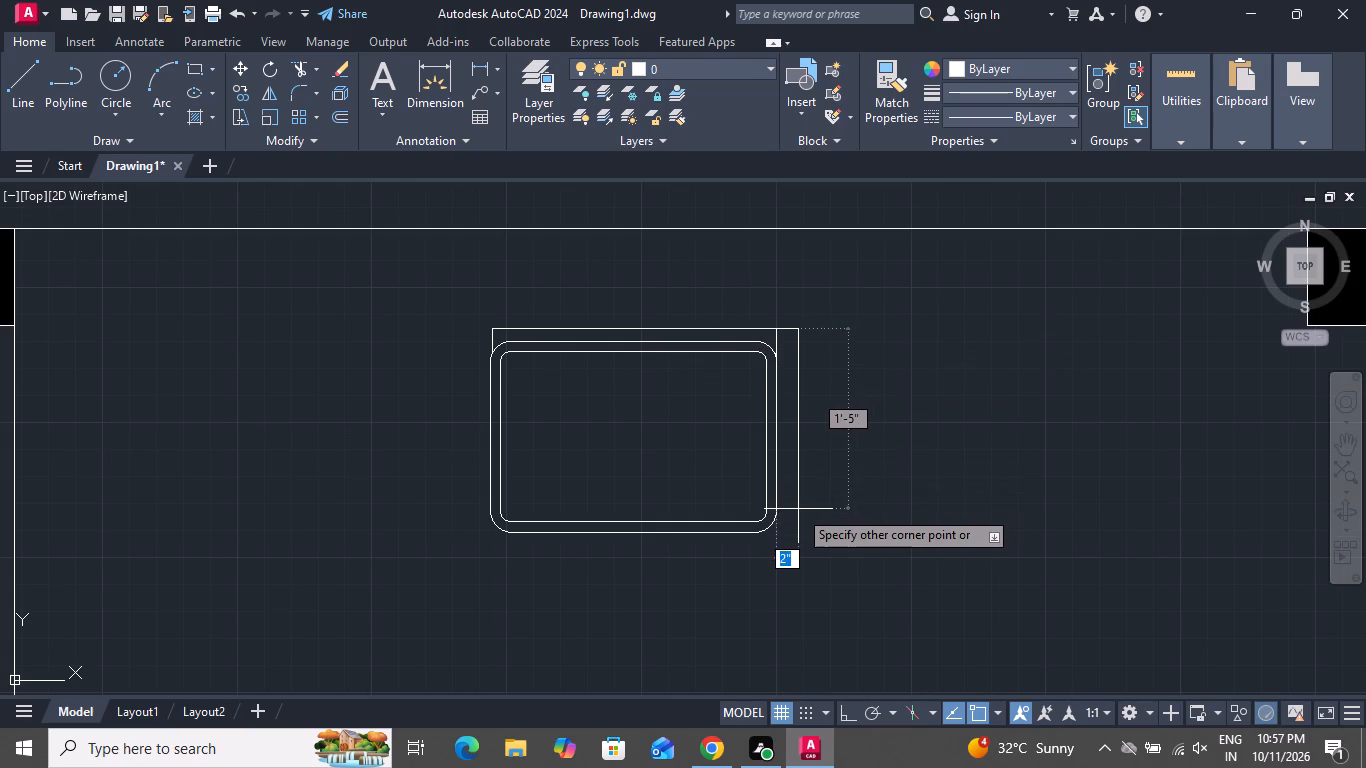
click(798, 509)
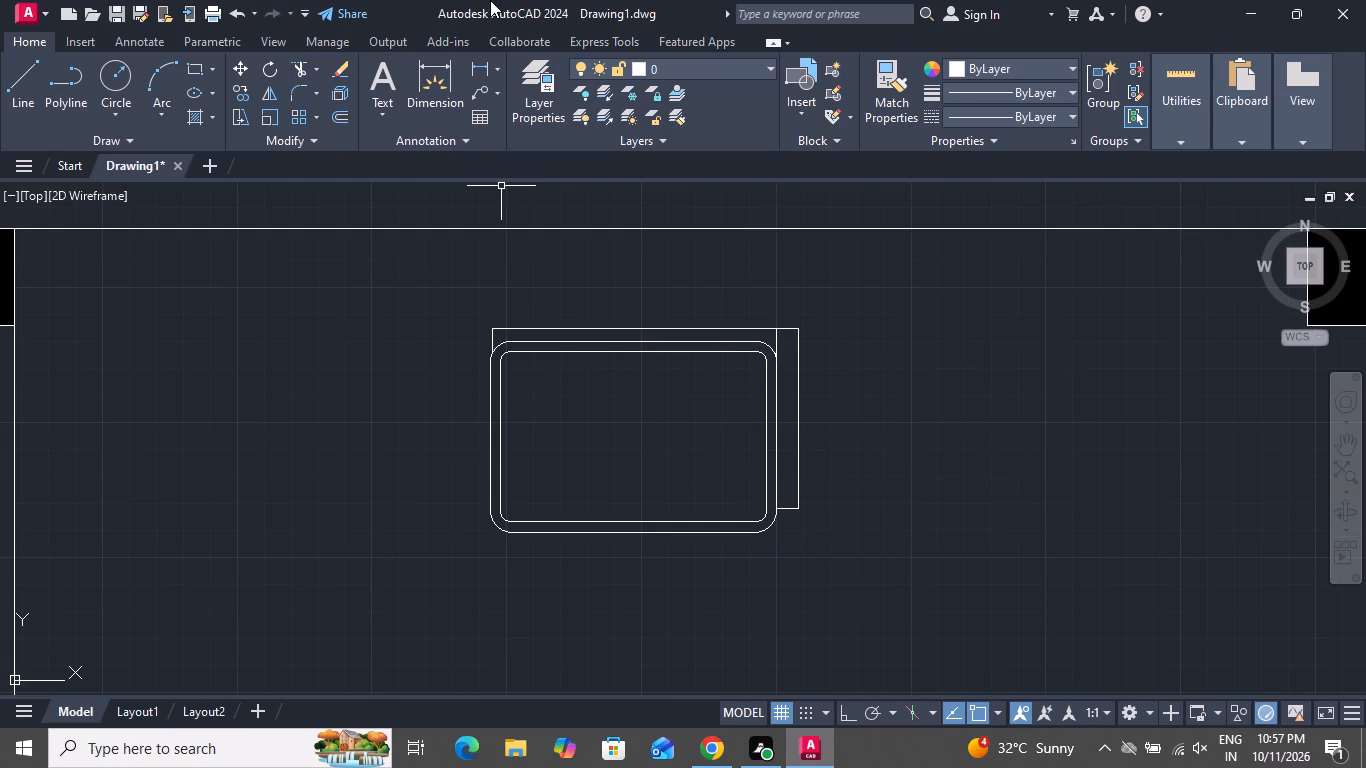
Draw a matching armrest rectangle about 2" wide by 1'-5" long along the seat's west side, starting from the backrest's northwest corner.
click(193, 65)
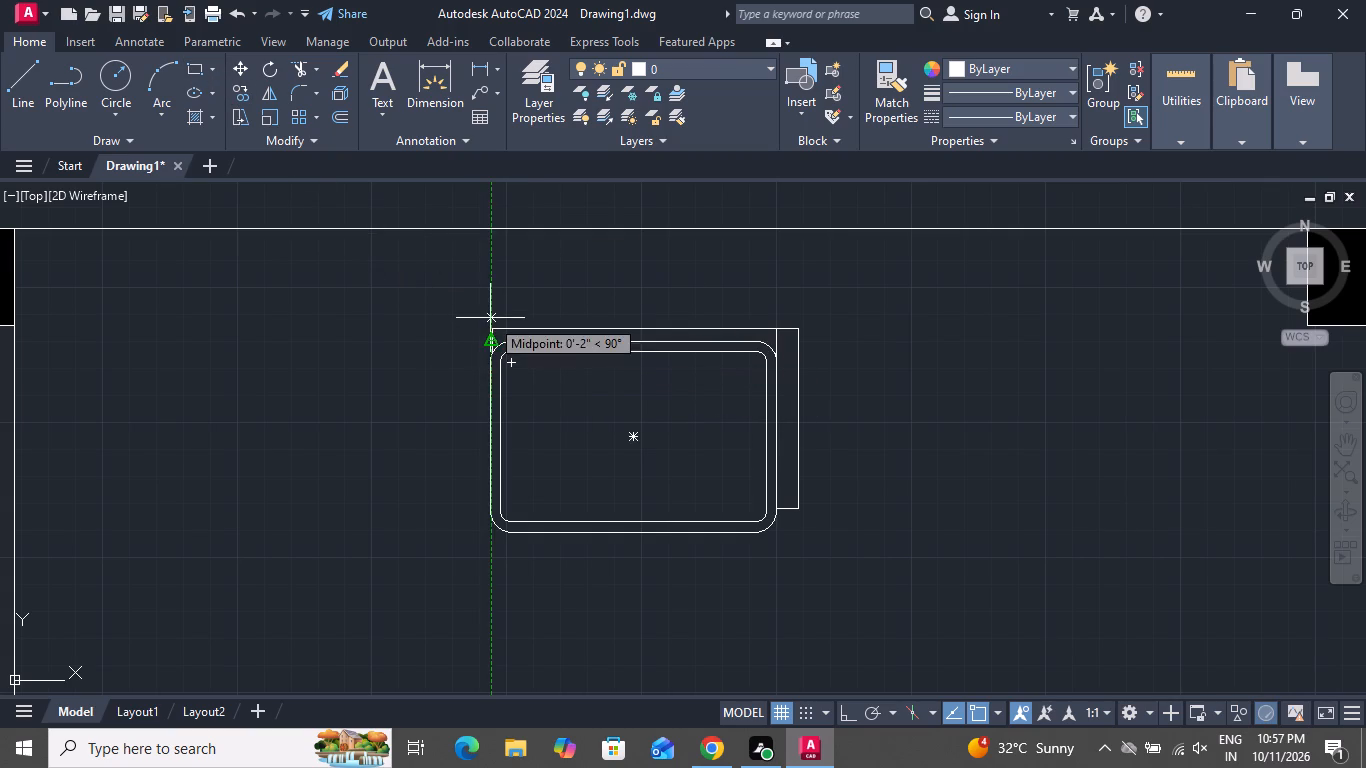
scroll(494, 340, up, 2)
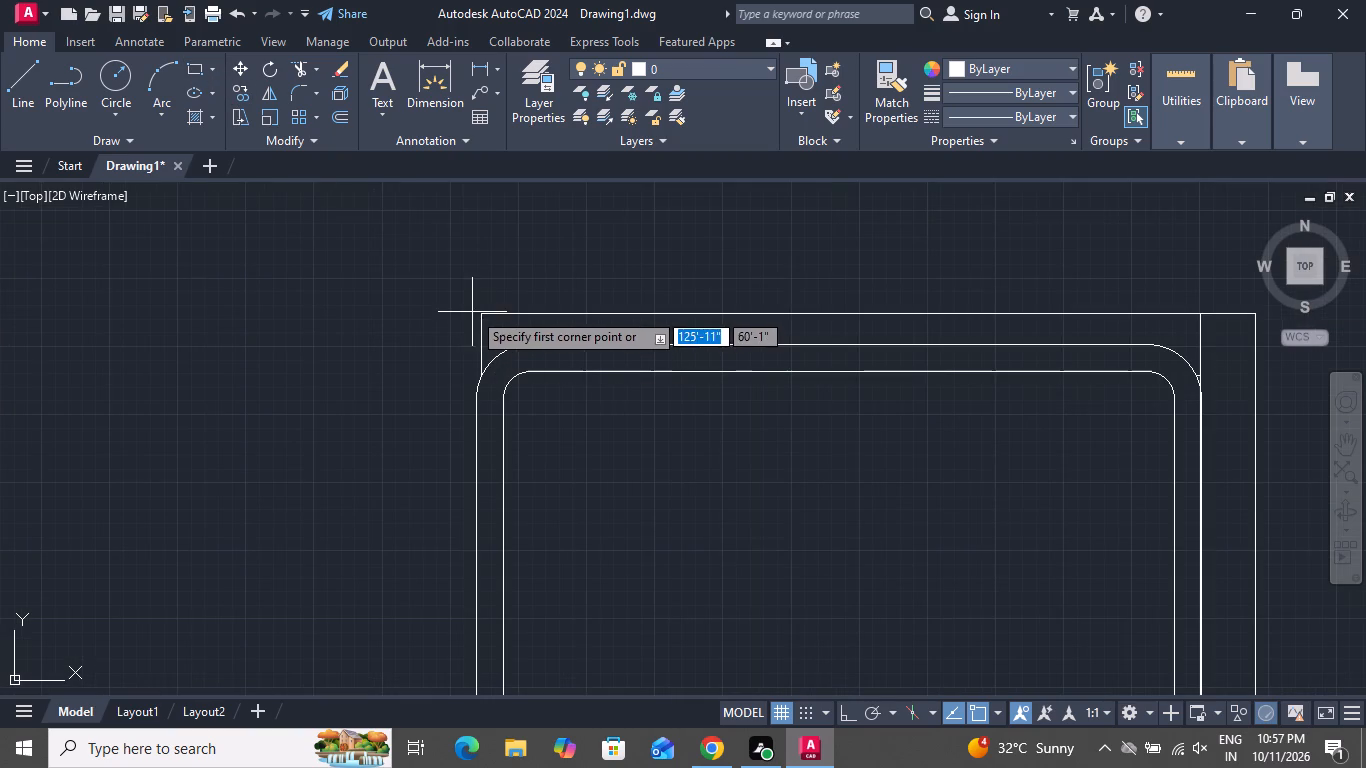
click(485, 311)
scroll(457, 424, down, 1)
scroll(457, 424, up, 1)
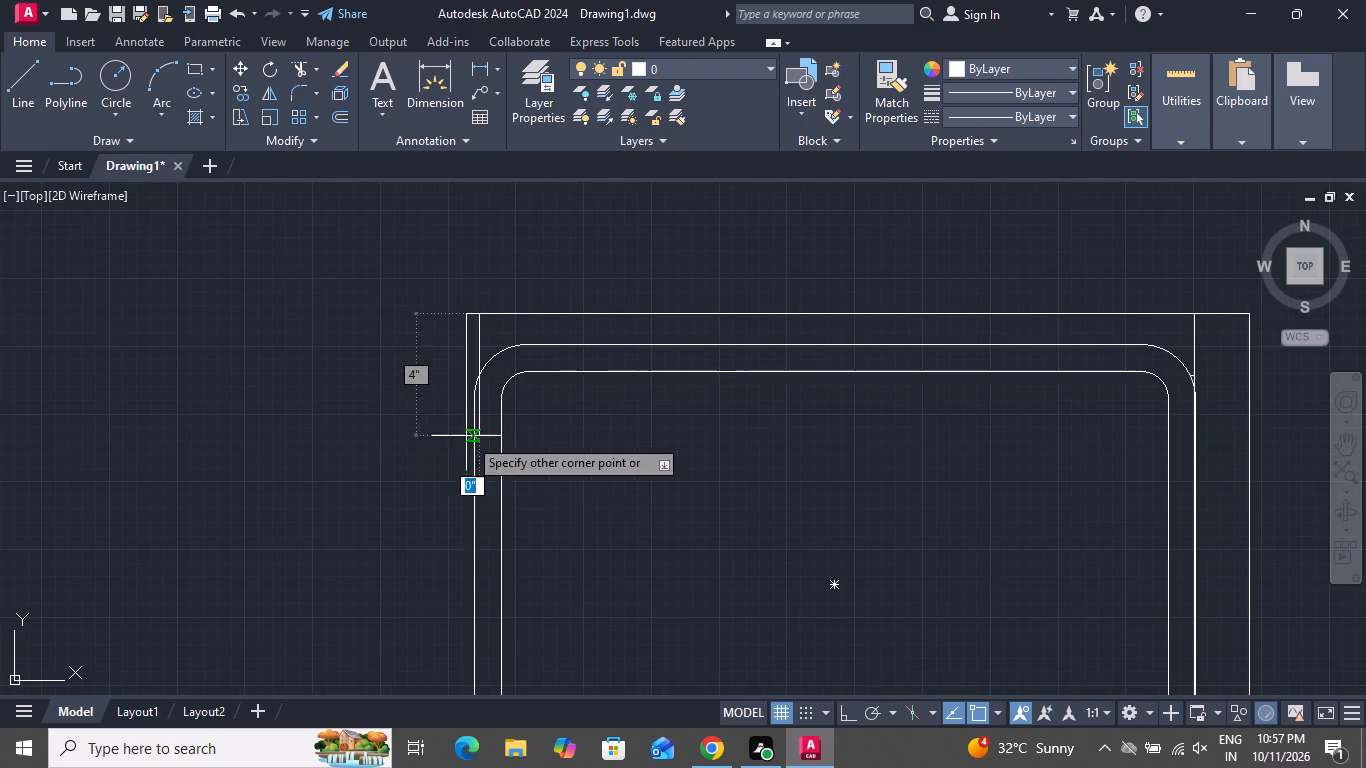
scroll(449, 545, down, 2)
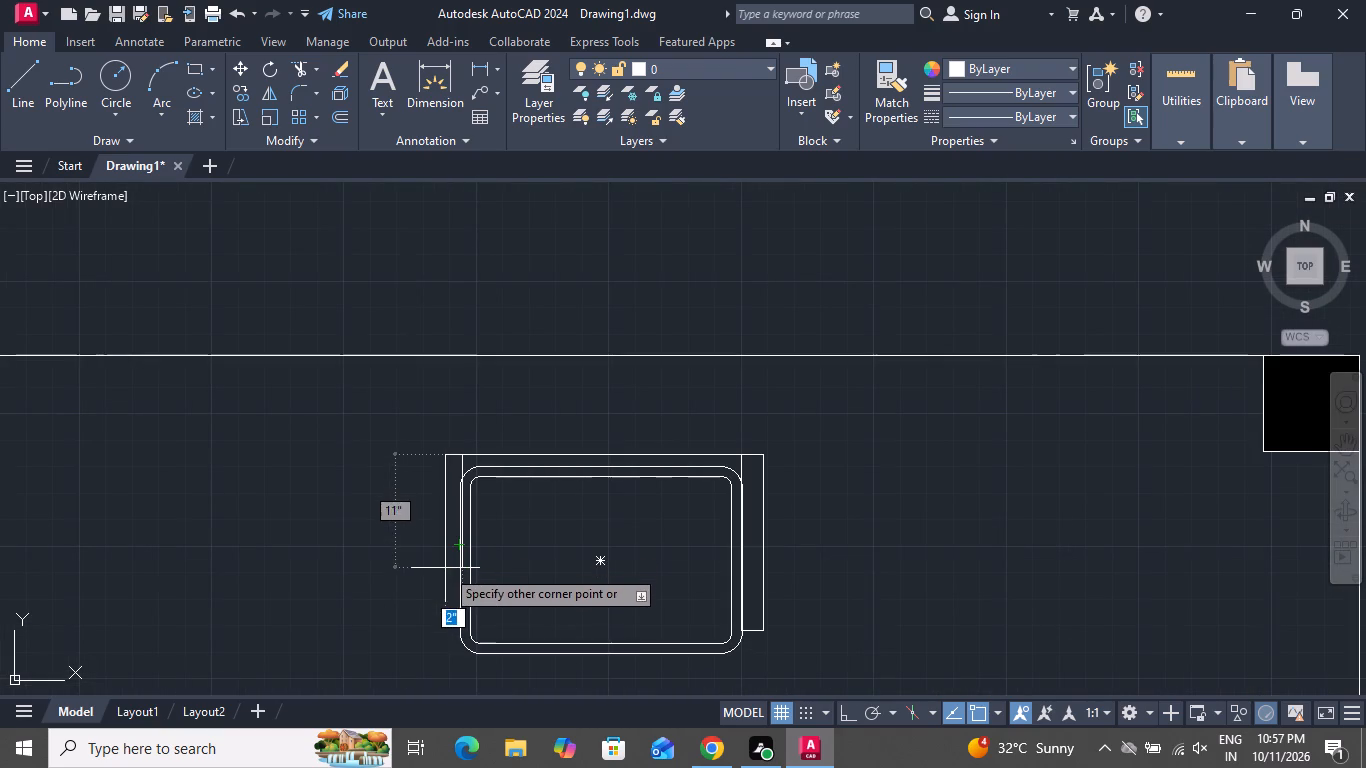
click(438, 635)
Trim away the parts of the west armrest's inner and bottom edges that lie inside the rounded seat outline.
scroll(482, 422, down, 1)
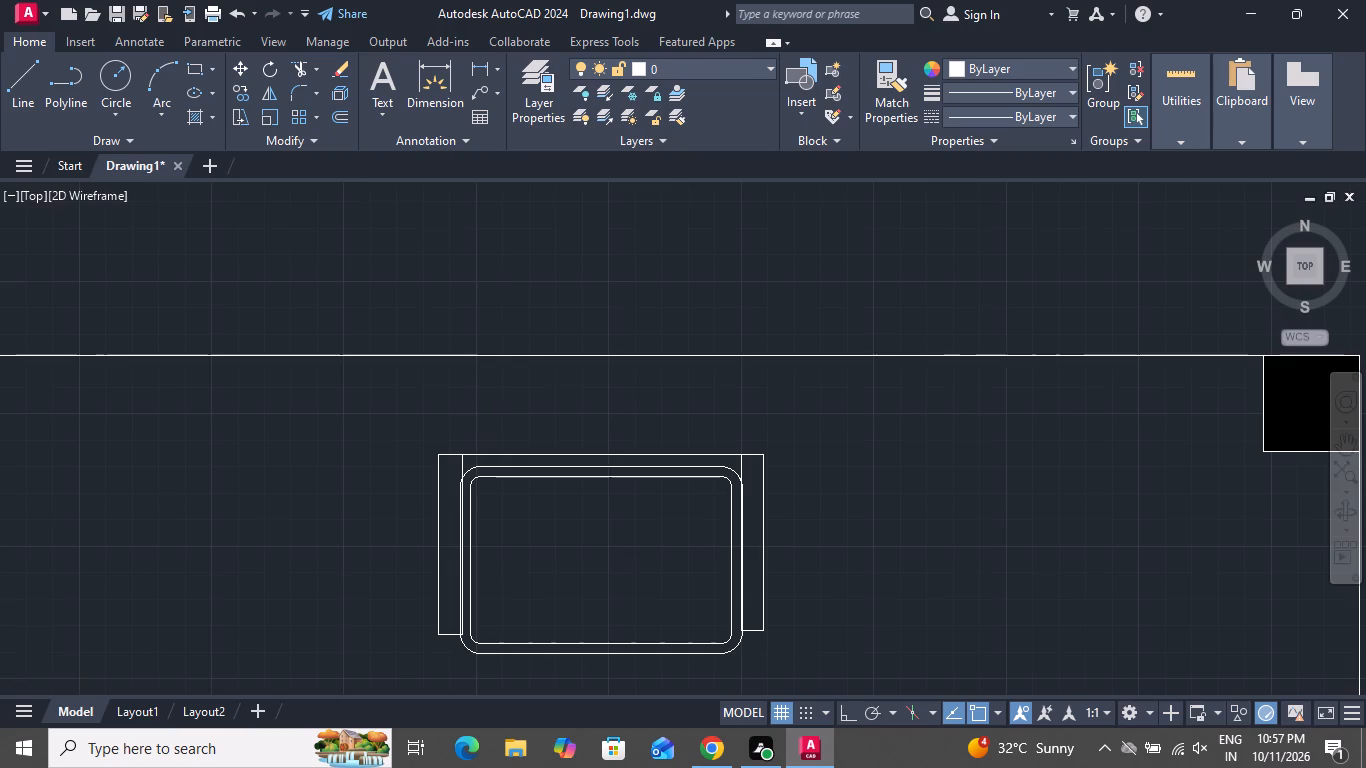
click(304, 71)
scroll(469, 559, up, 2)
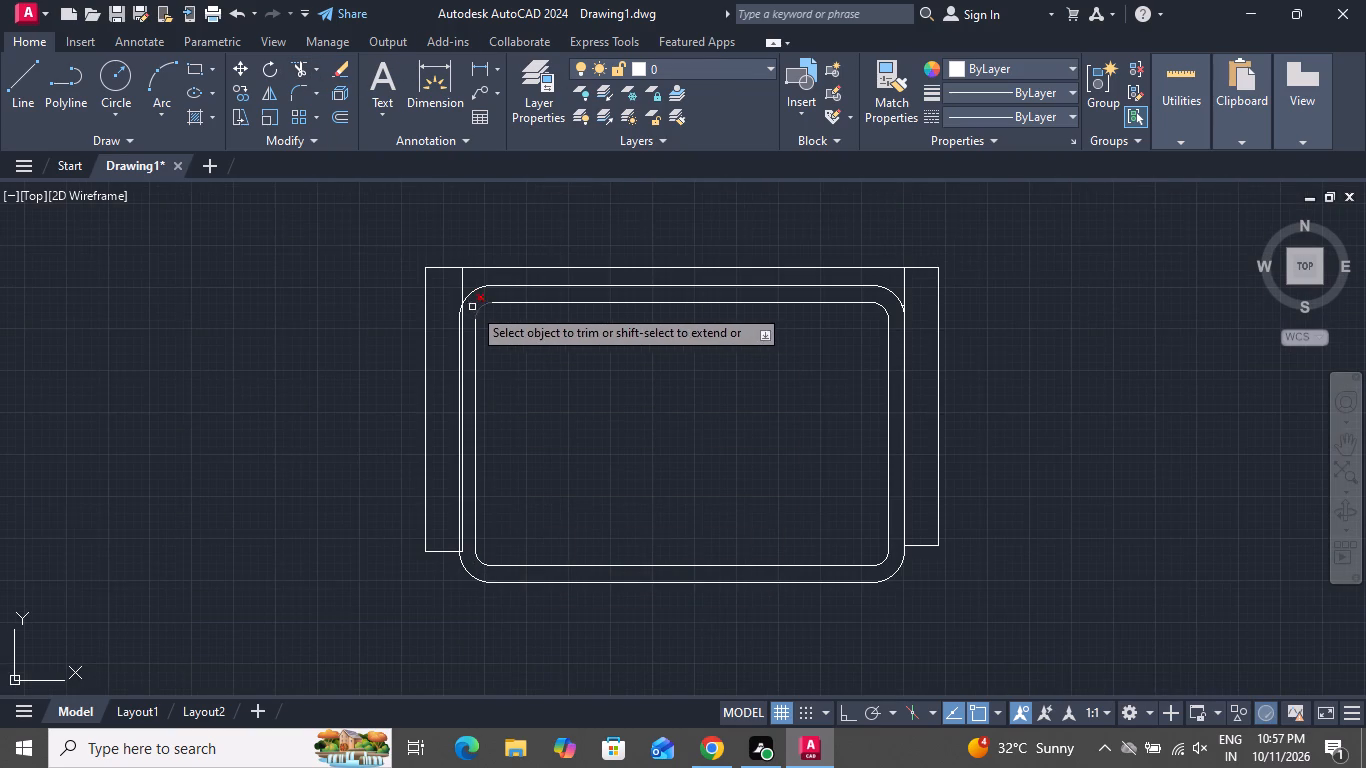
scroll(469, 307, up, 2)
click(446, 336)
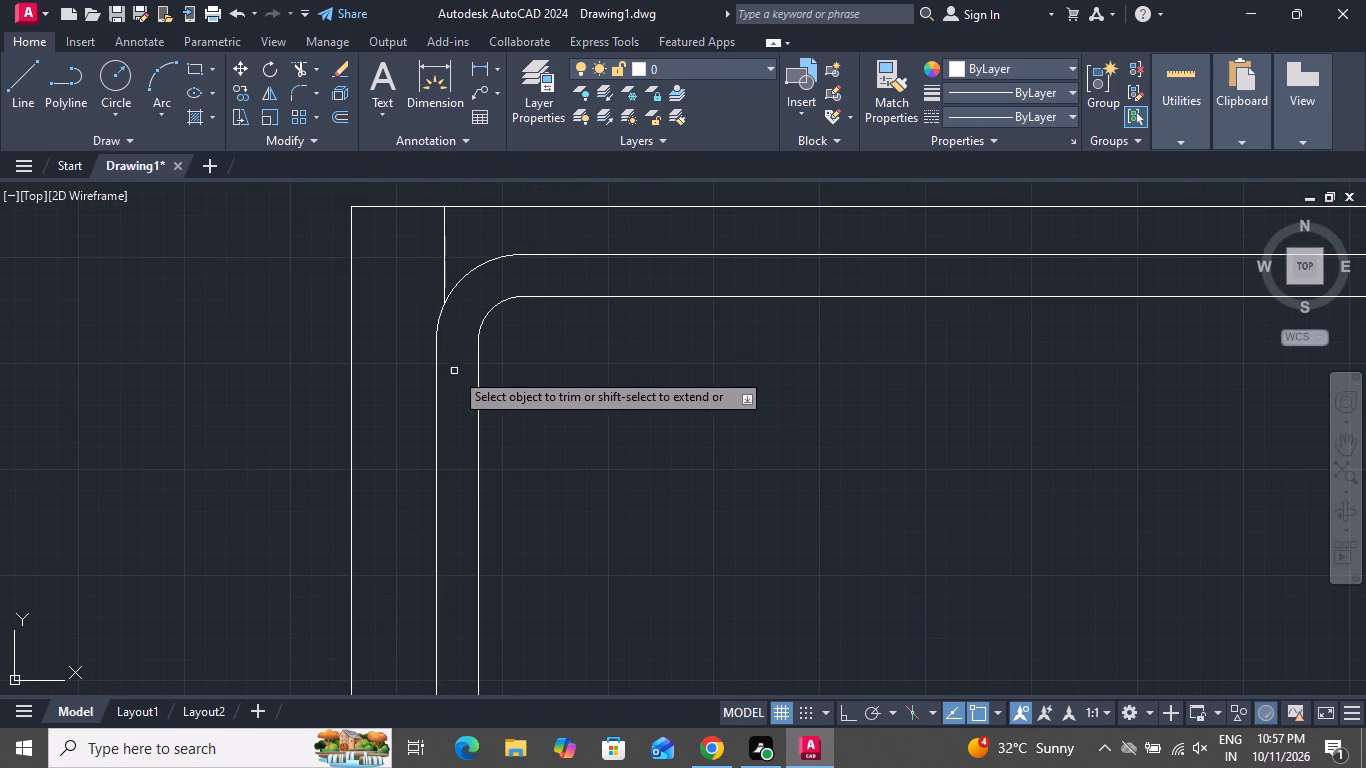
scroll(464, 373, down, 2)
scroll(456, 616, up, 2)
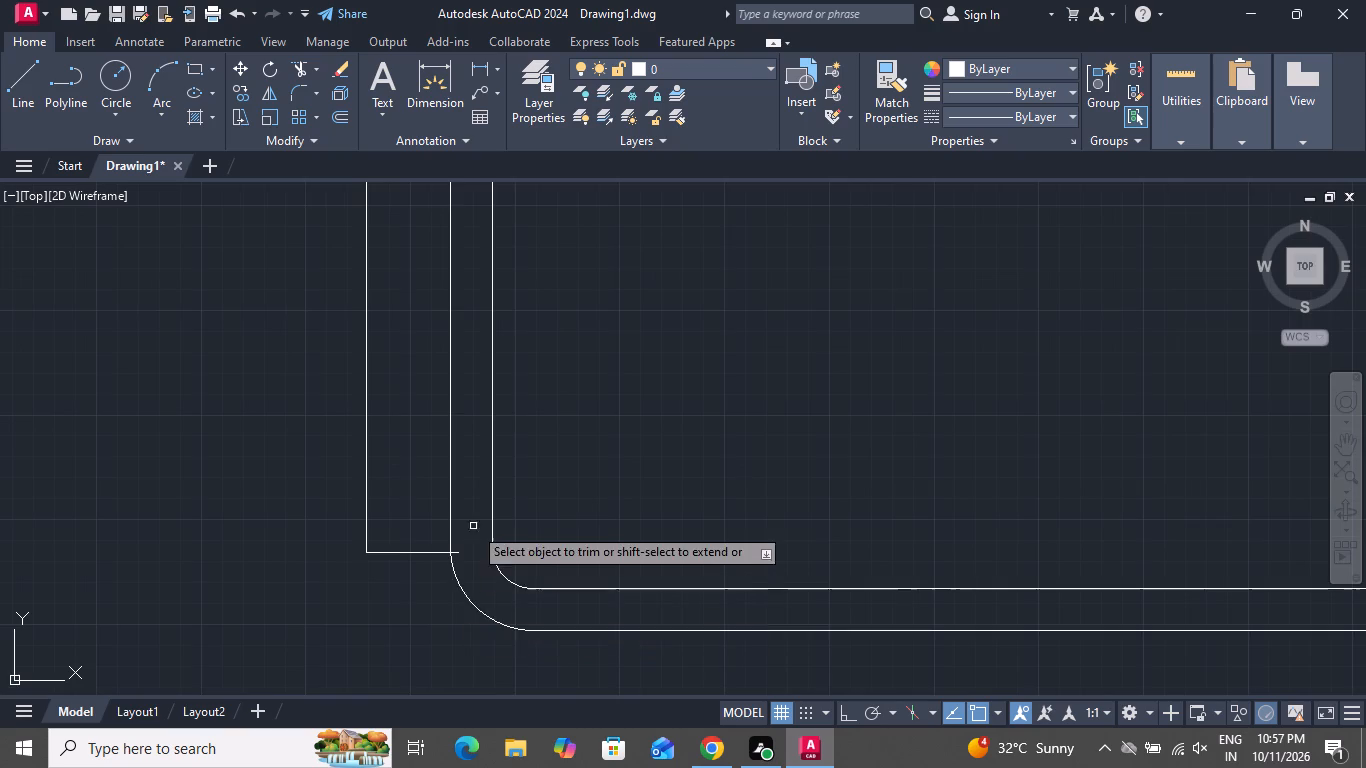
scroll(477, 536, up, 2)
click(422, 574)
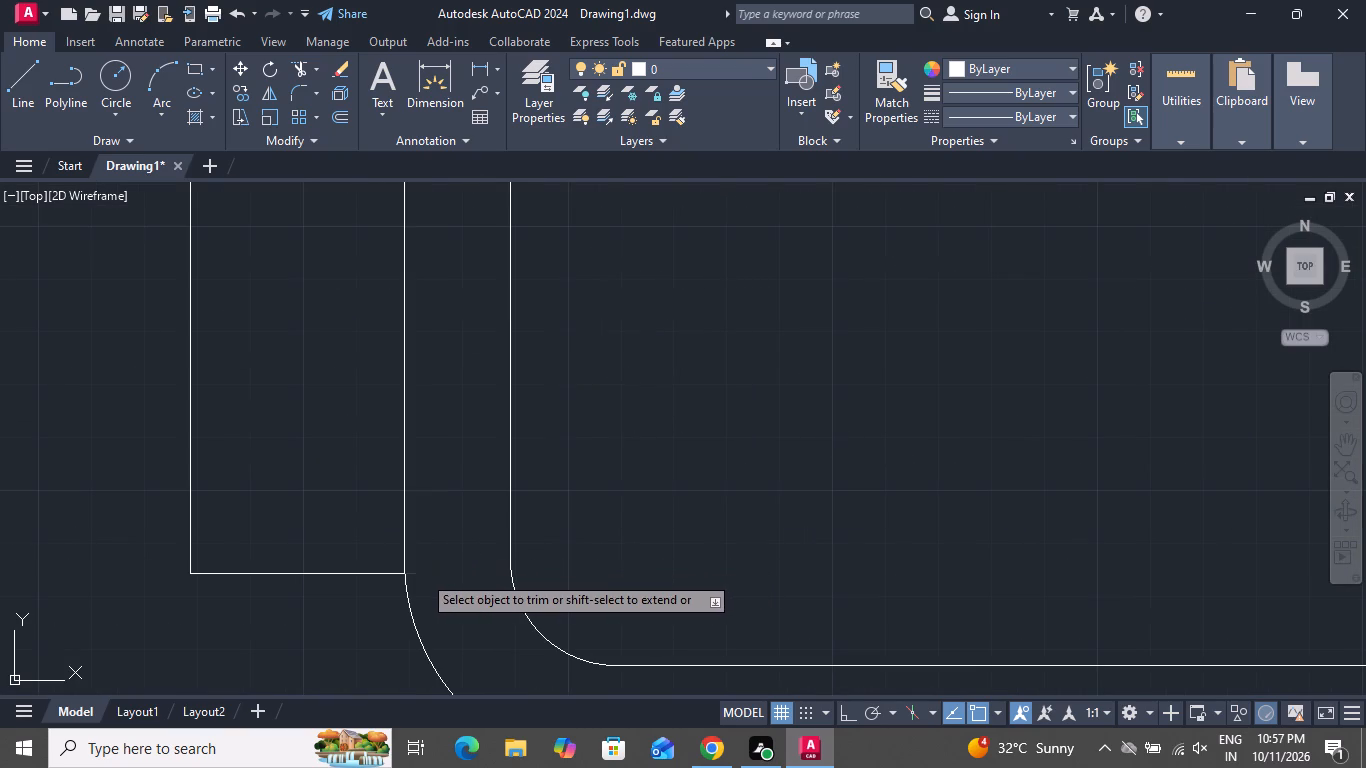
scroll(538, 511, down, 2)
scroll(643, 463, up, 1)
scroll(644, 463, down, 3)
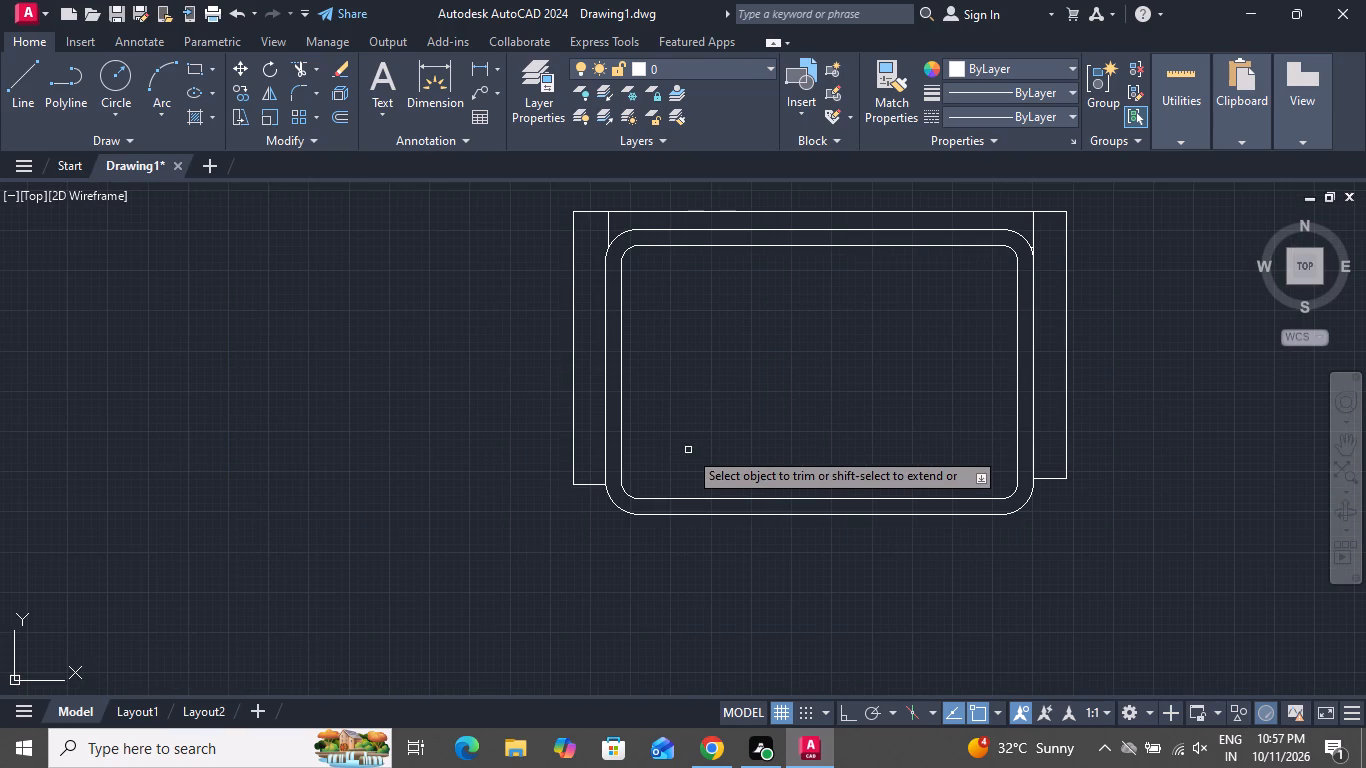
scroll(783, 384, down, 1)
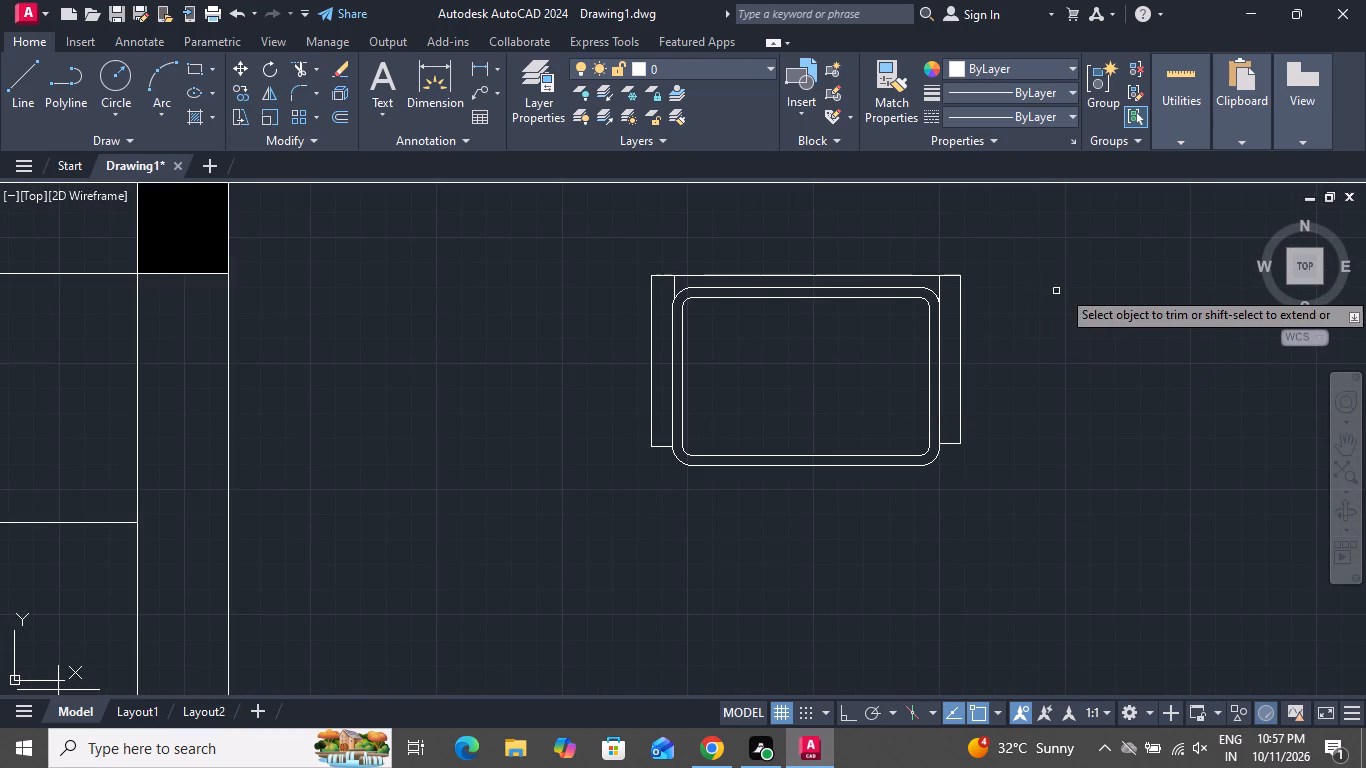
right_click(1070, 284)
click(1090, 319)
Draw a rounded table rectangle about 1'-11" by 9" south of the chair, above the portico label.
scroll(665, 376, down, 2)
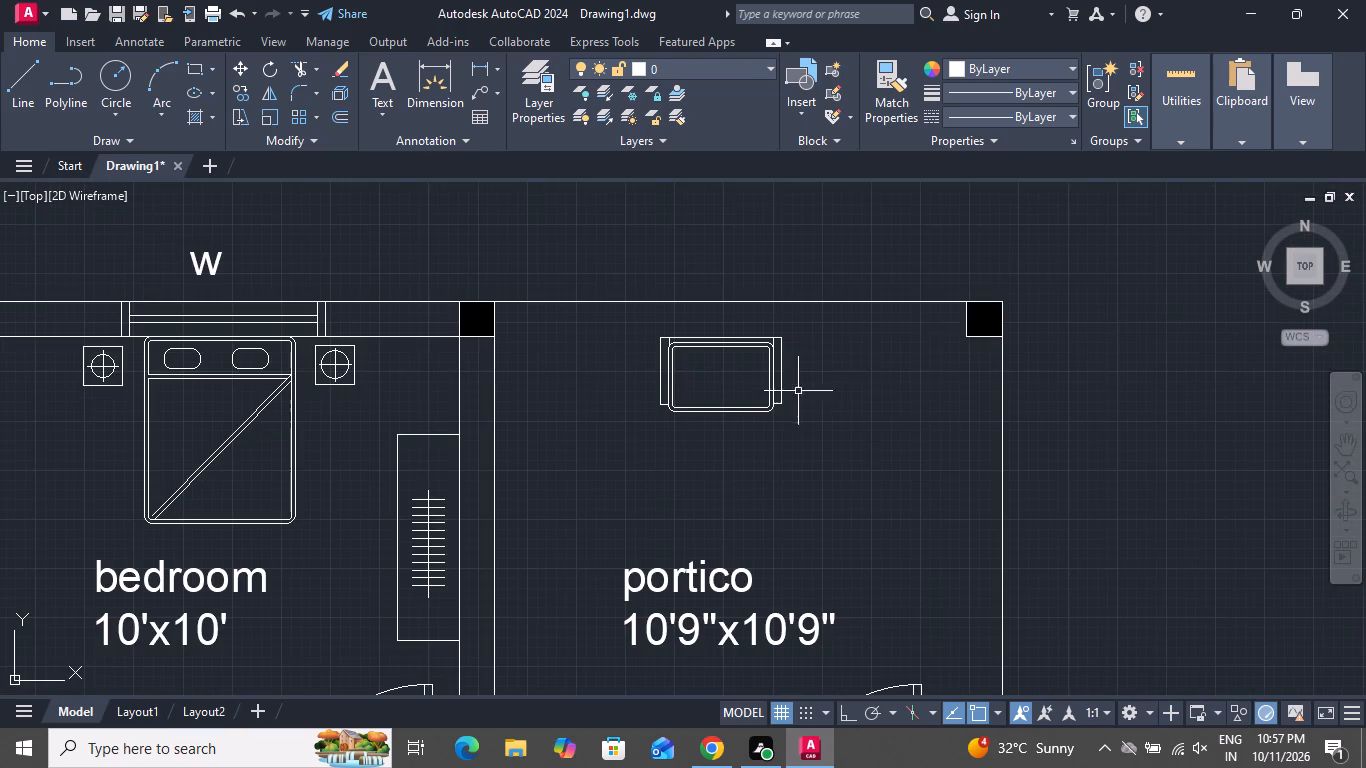
click(196, 70)
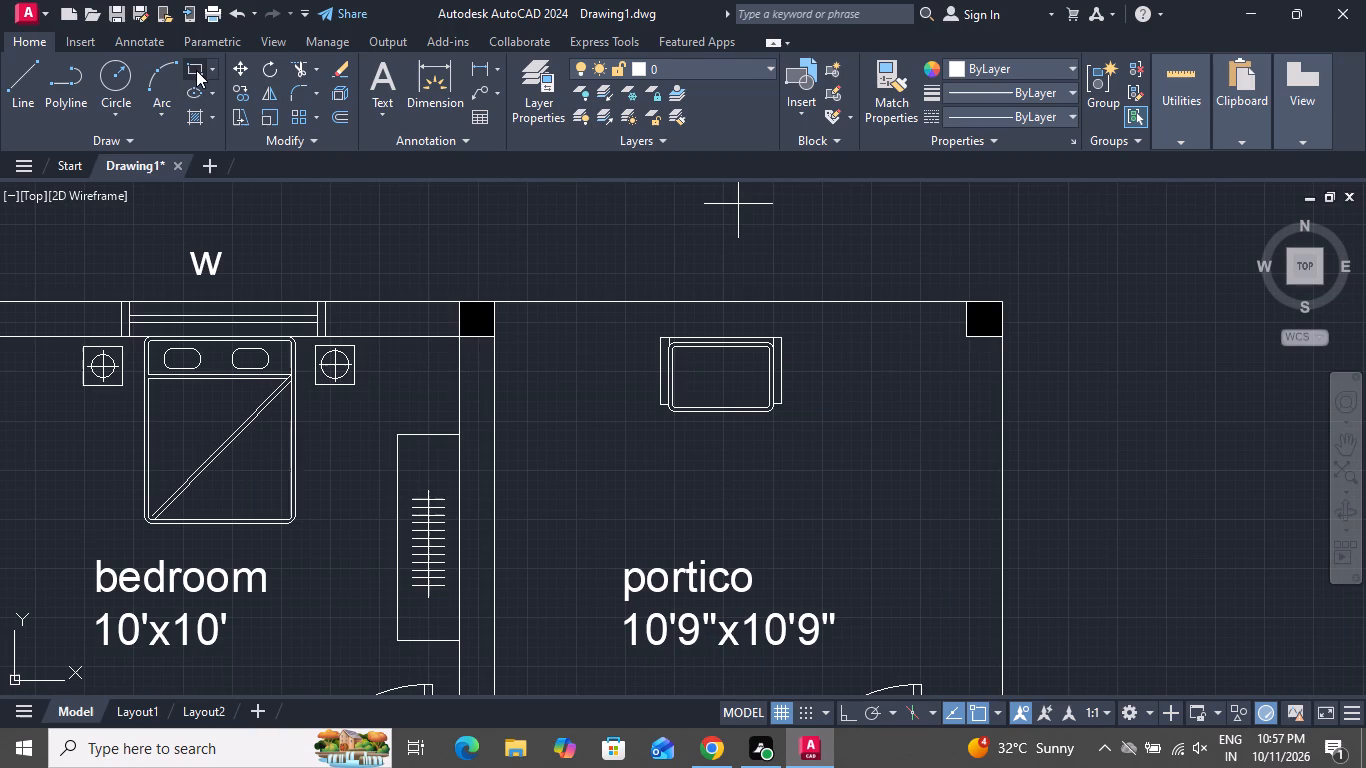
click(693, 469)
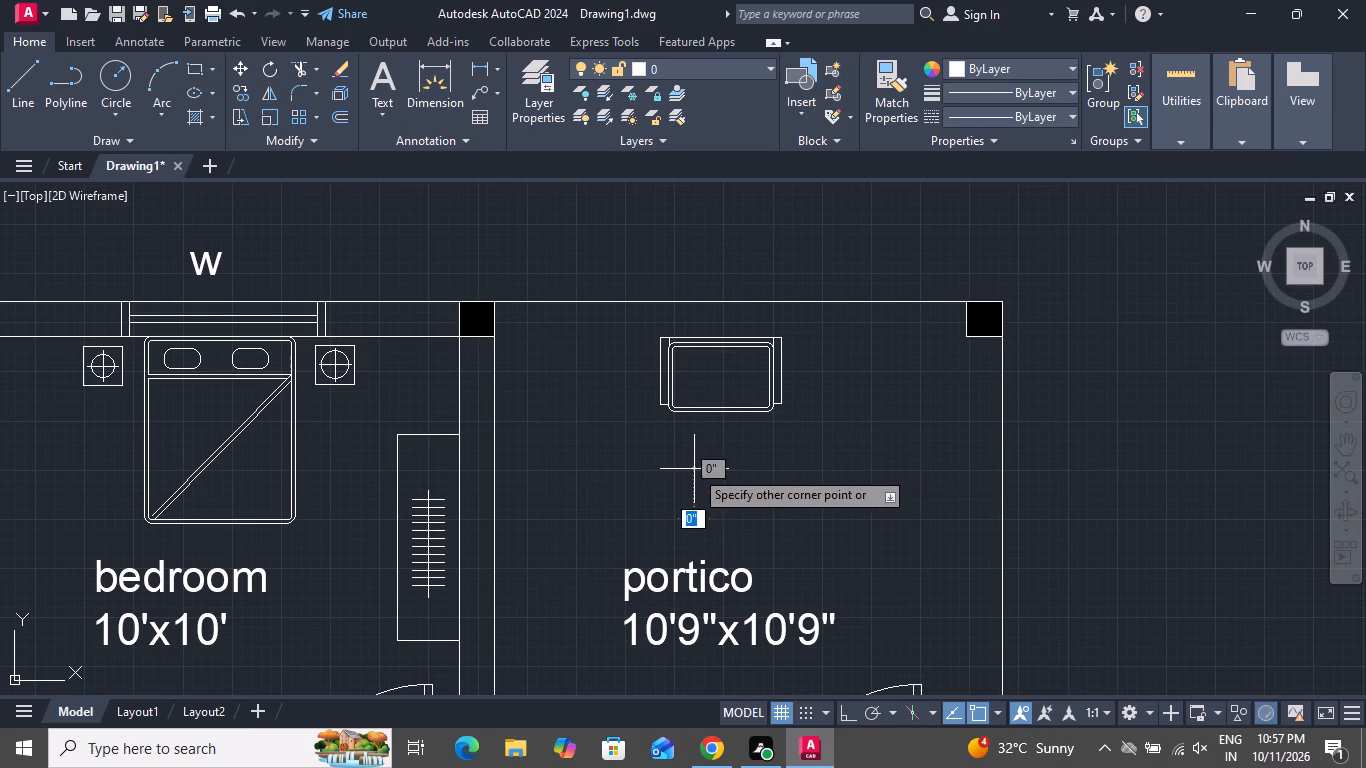
click(789, 510)
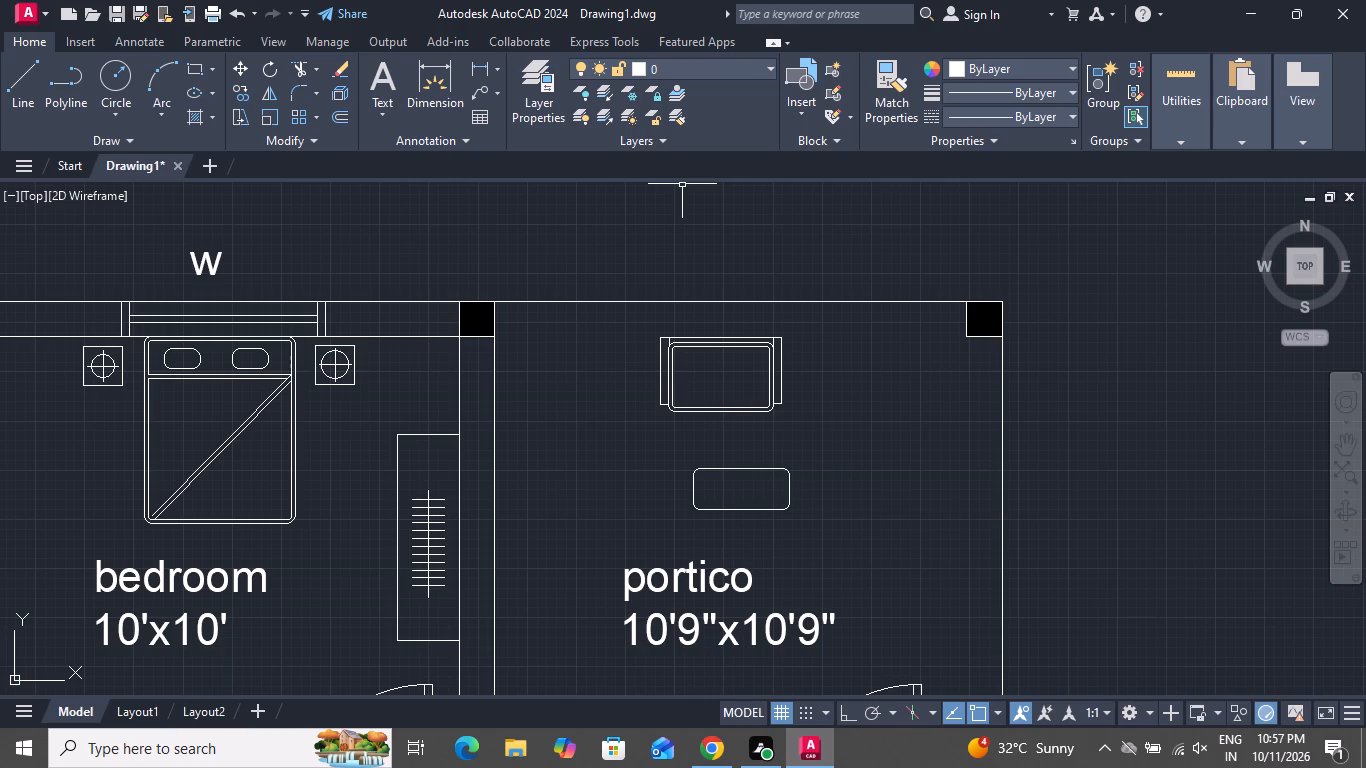
Offset the rounded table rectangle 1" inward.
key(o)
key(space)
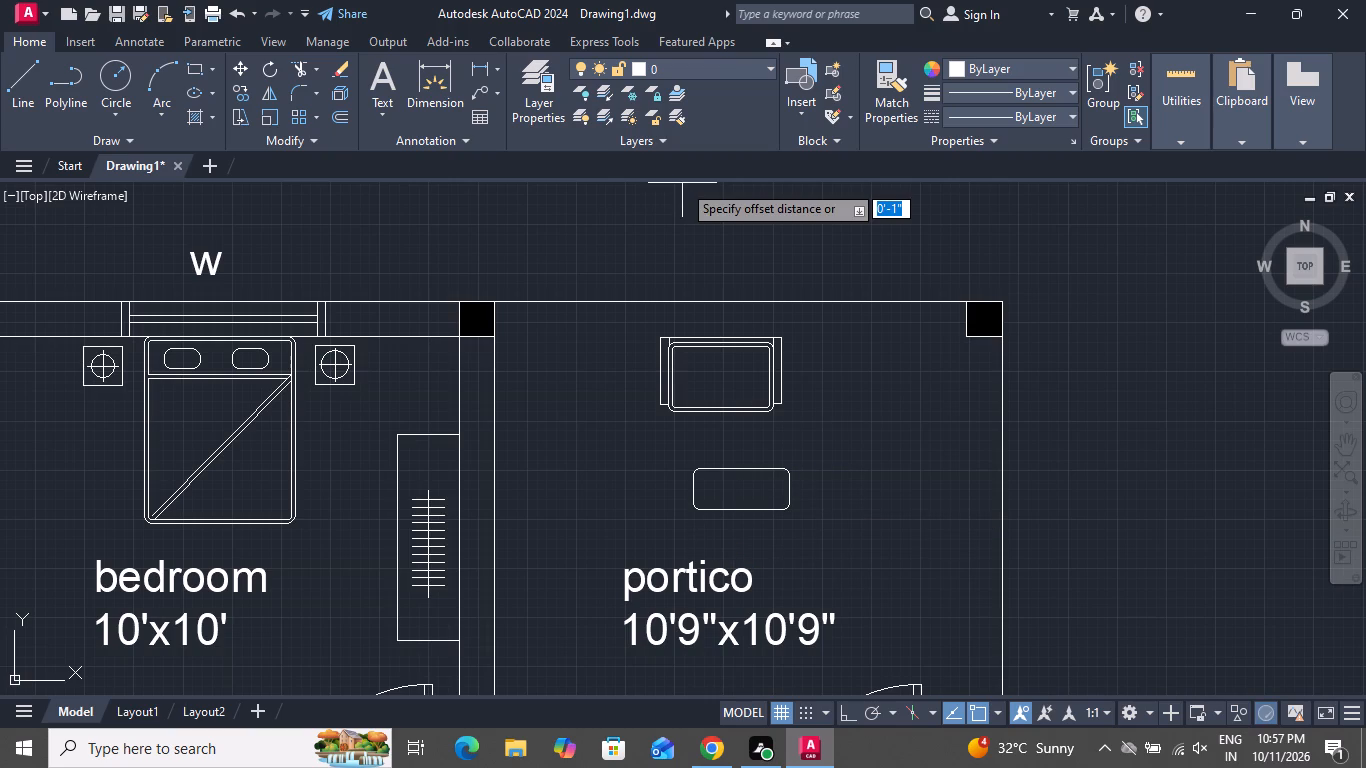
key(1)
key(shift+quotedbl)
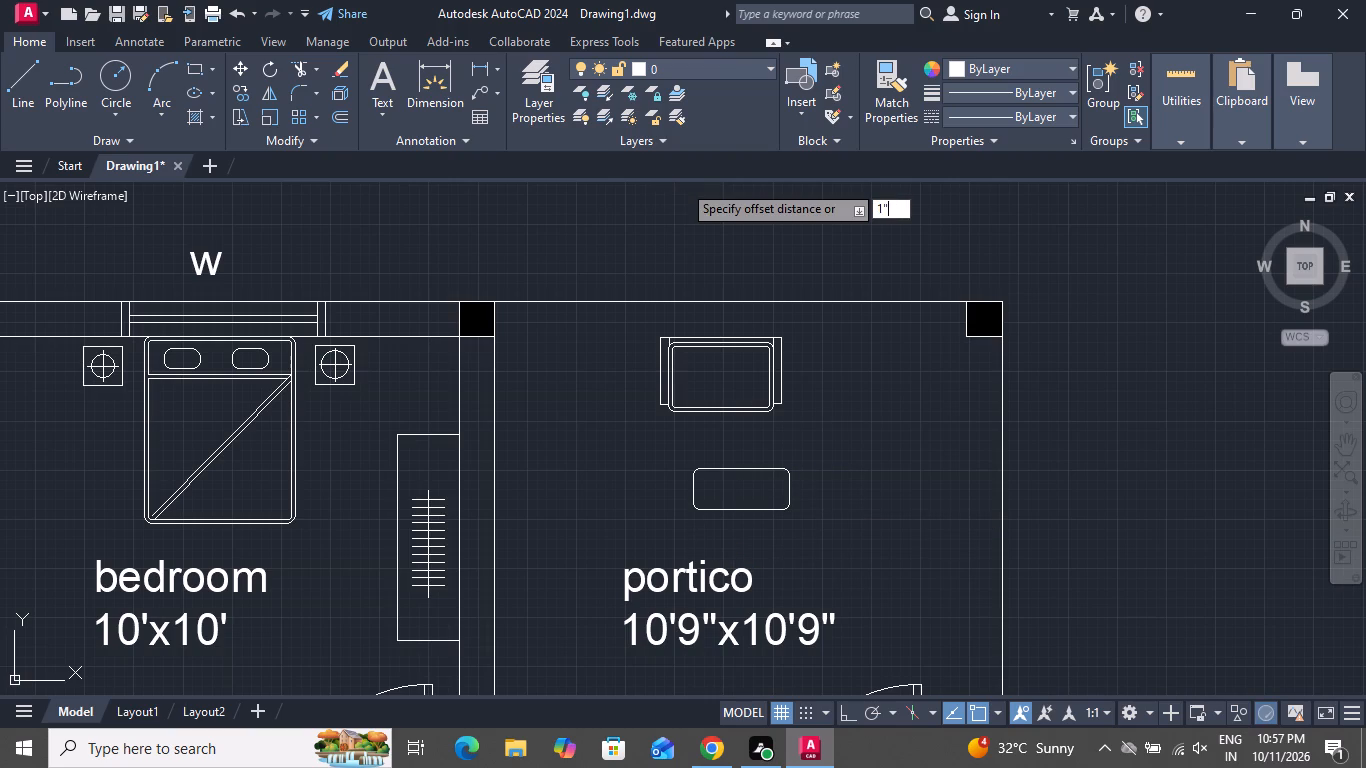
key(Return)
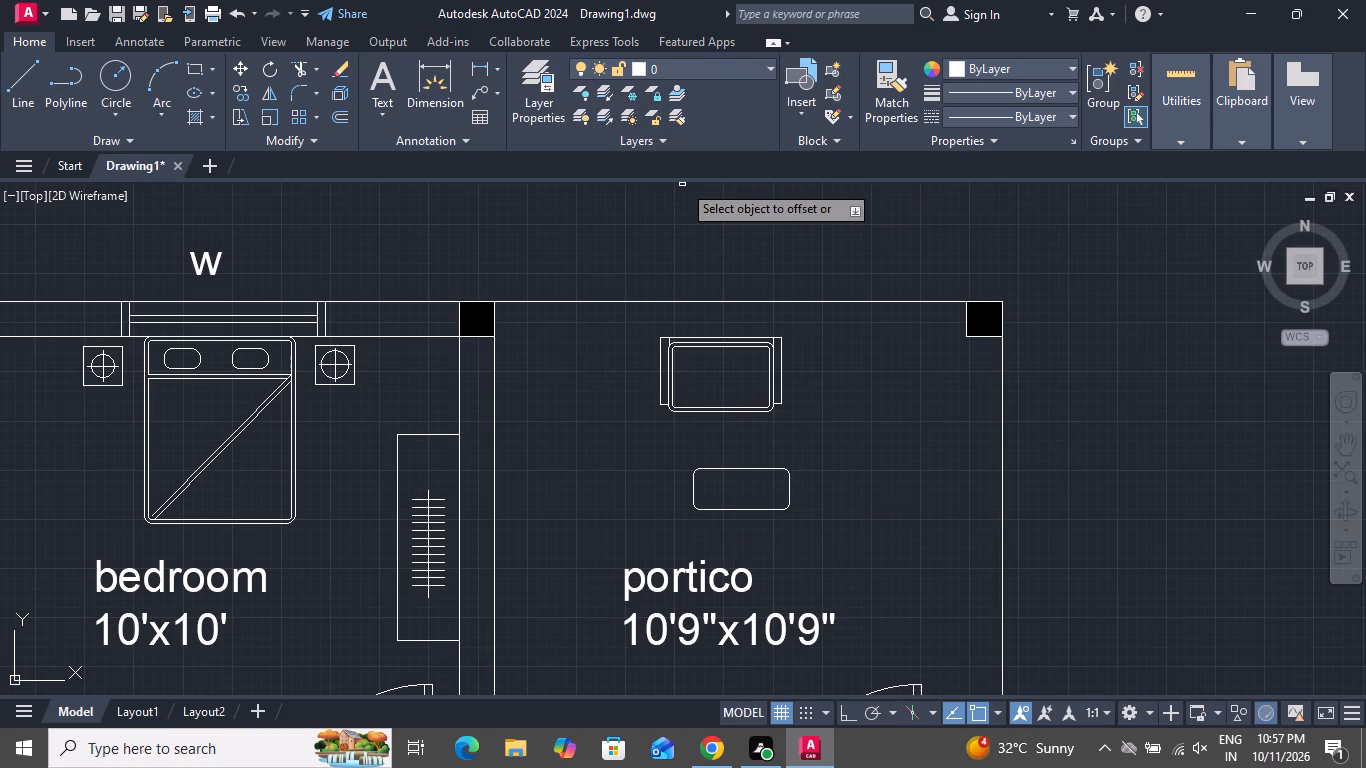
click(723, 471)
click(734, 488)
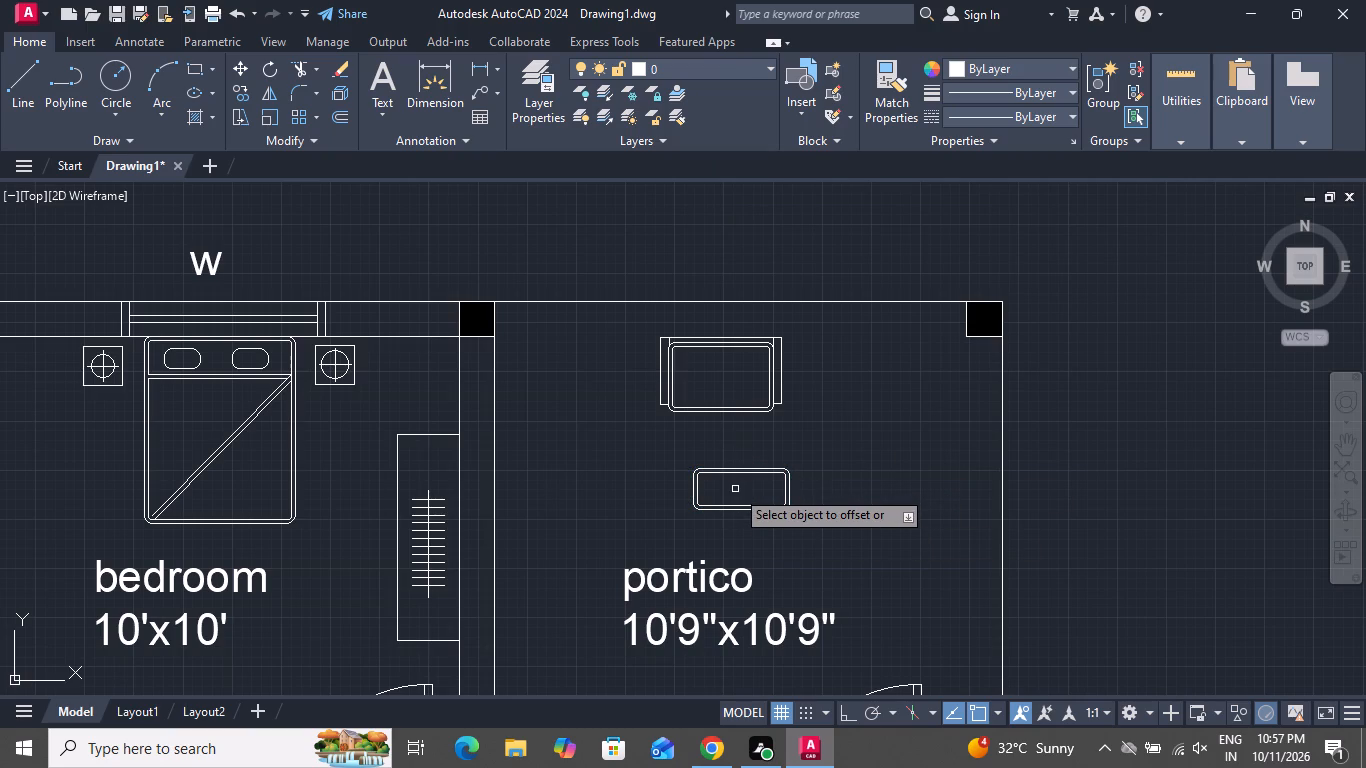
right_click(735, 489)
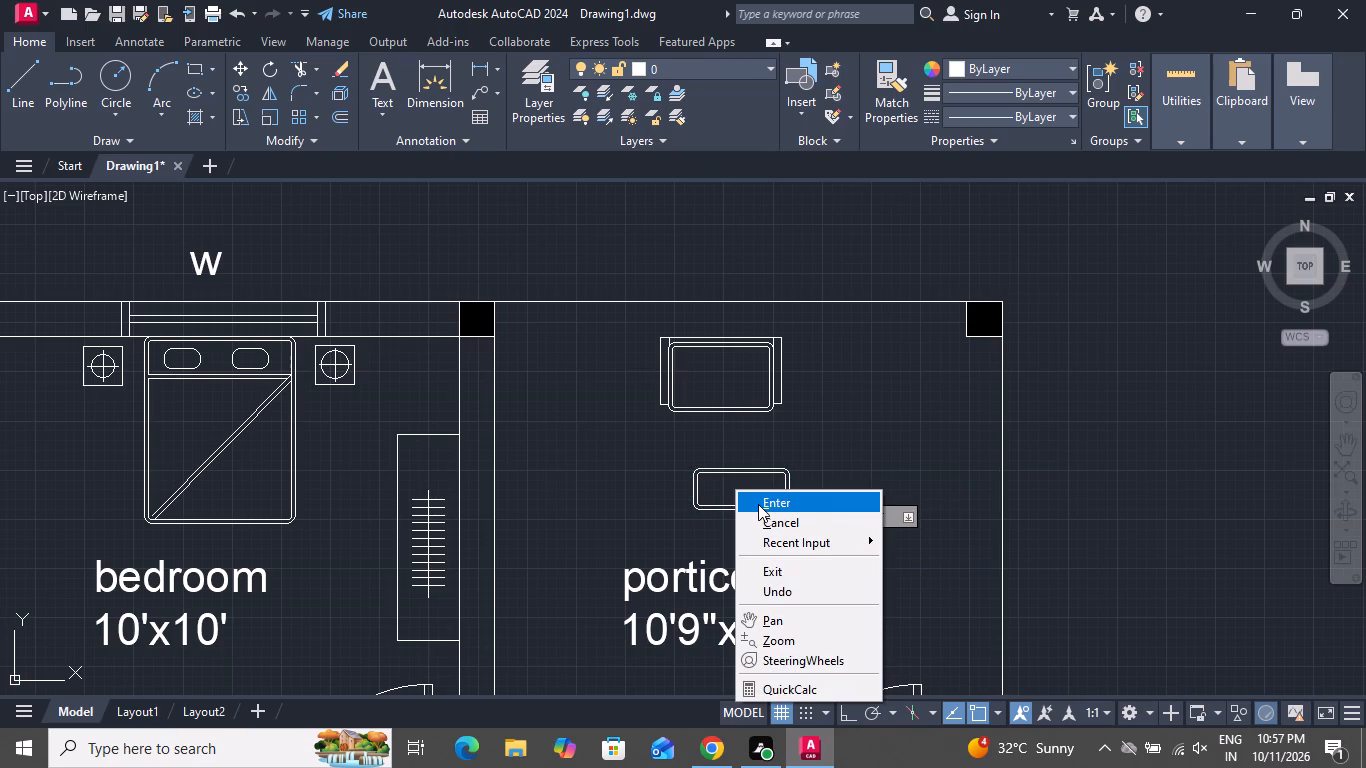
click(758, 504)
Move both outlines of the small portico table slightly northwest so that the table lines up below the chair.
click(845, 455)
click(642, 545)
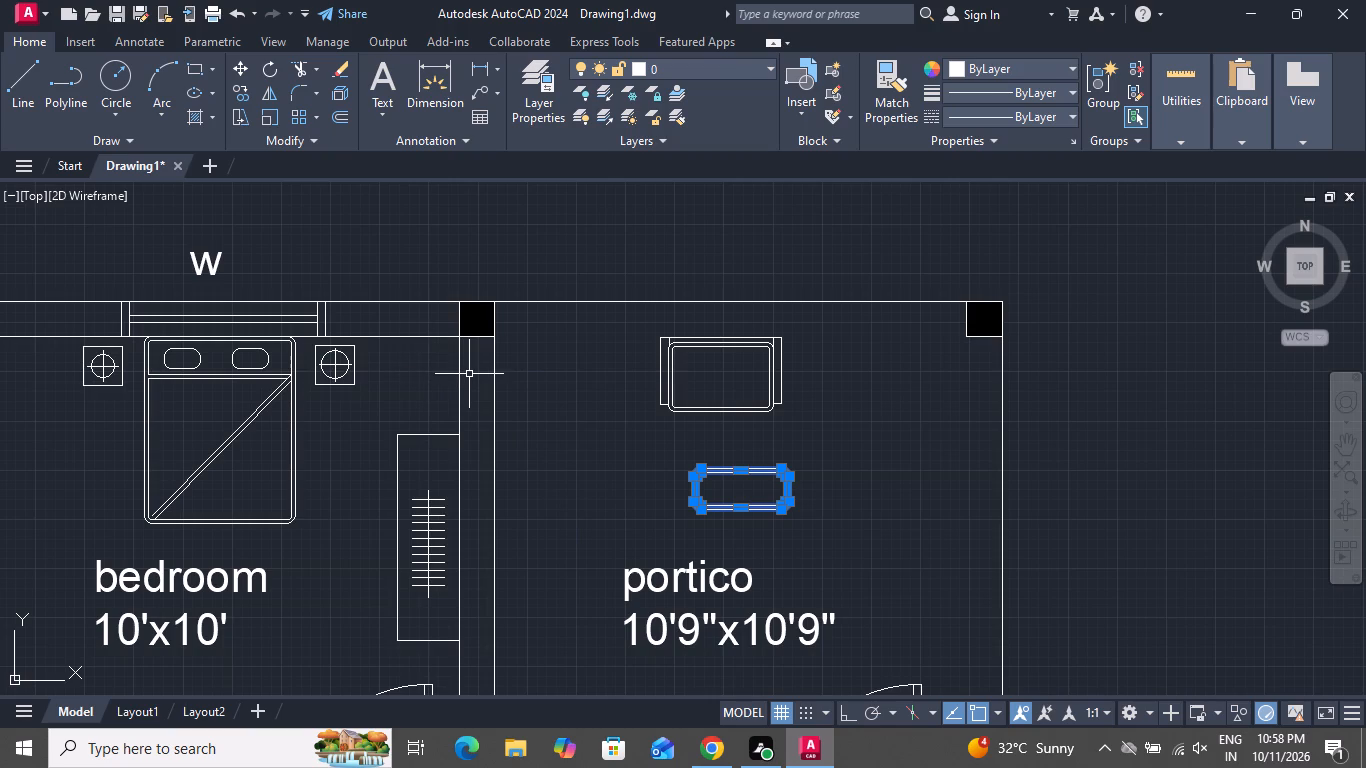
scroll(470, 375, down, 1)
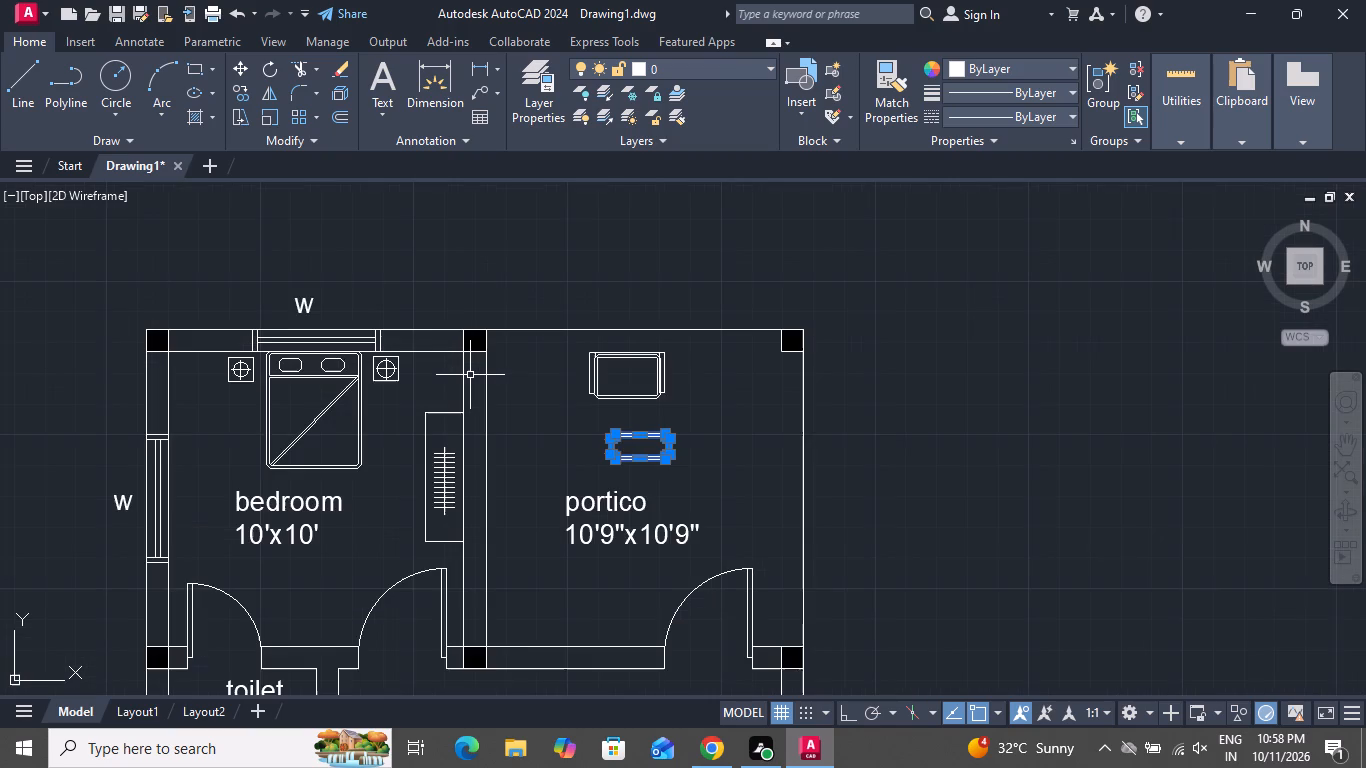
click(246, 63)
click(610, 456)
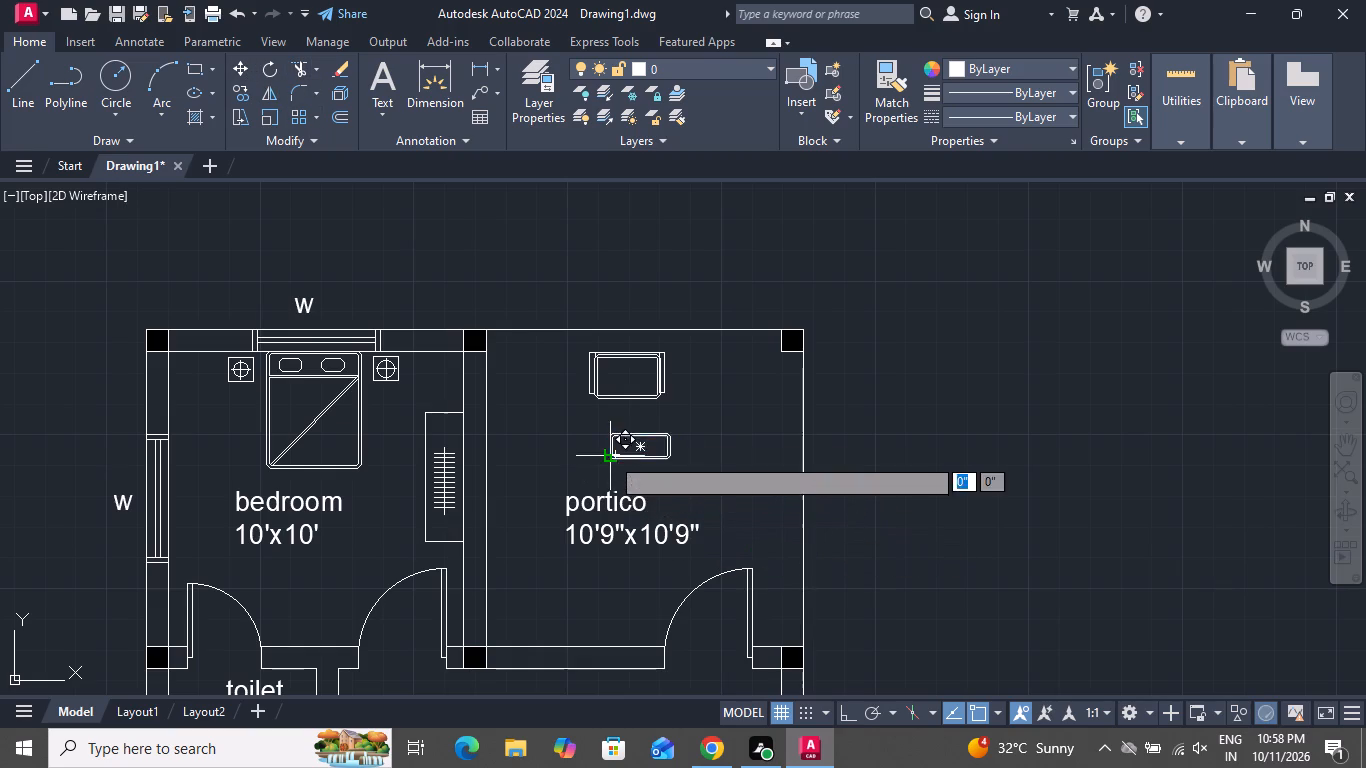
click(604, 452)
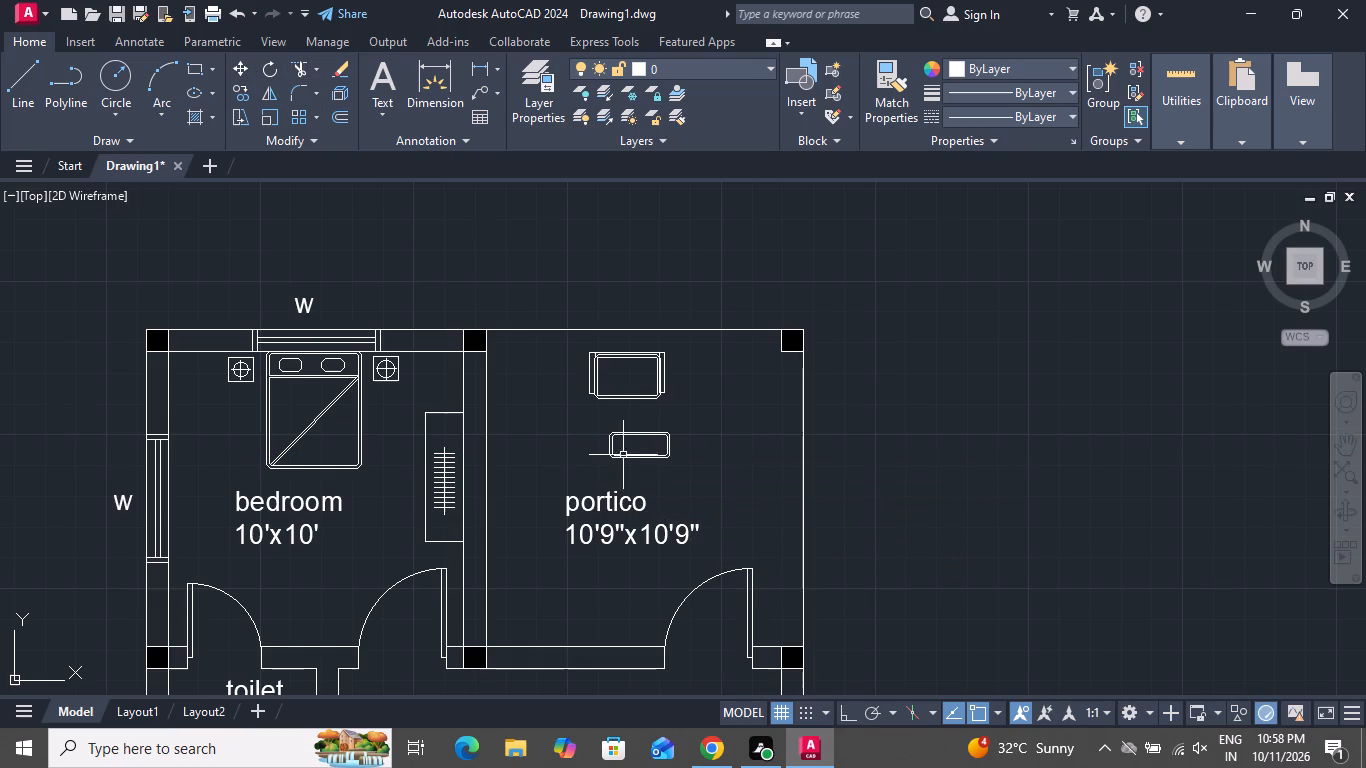
click(686, 422)
click(574, 483)
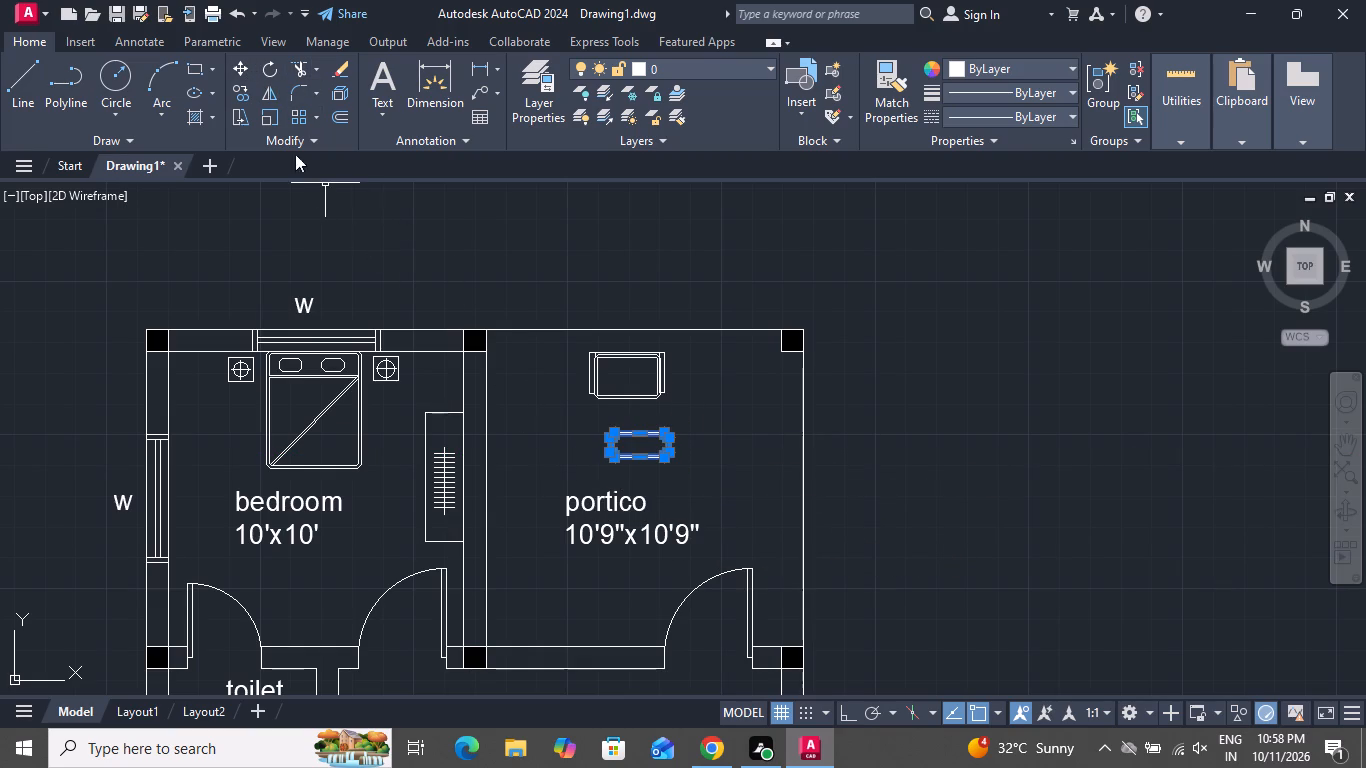
click(241, 68)
scroll(620, 447, up, 1)
scroll(618, 447, down, 1)
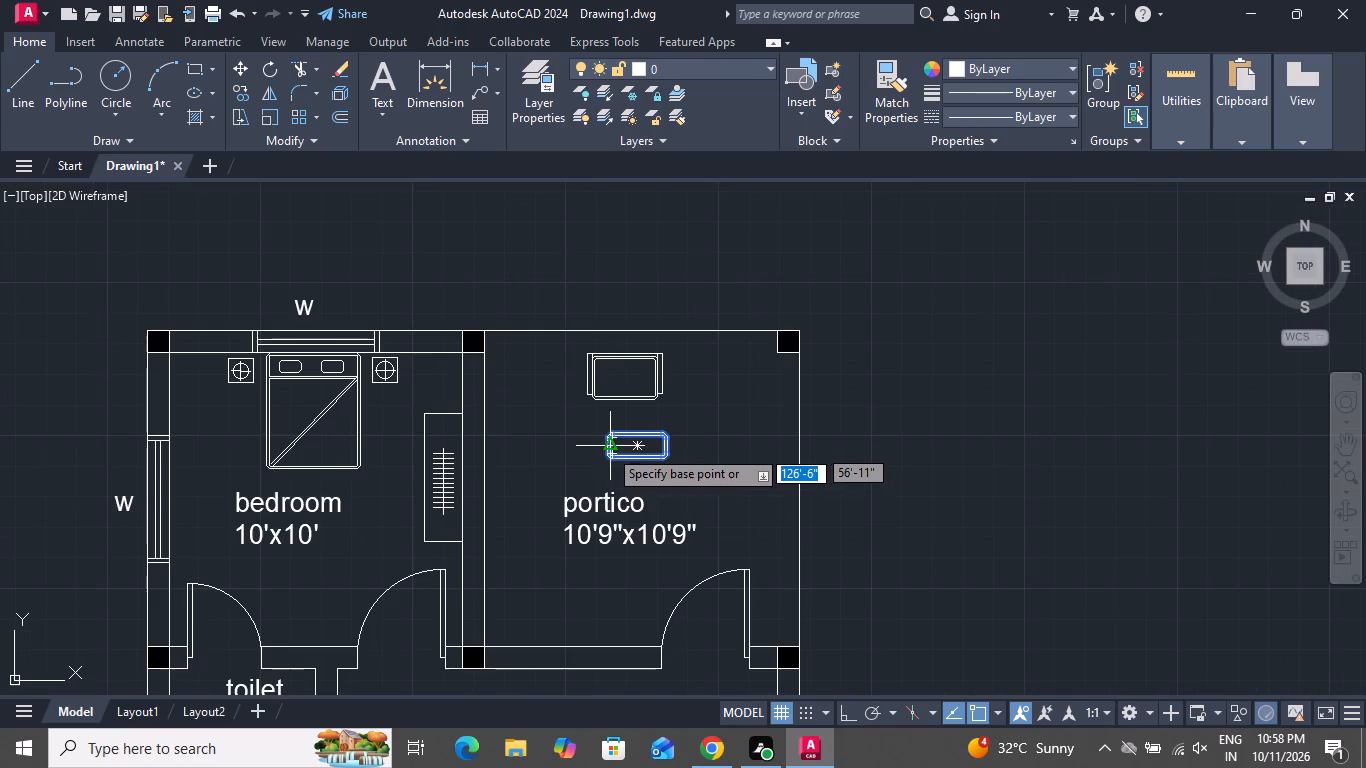
click(602, 449)
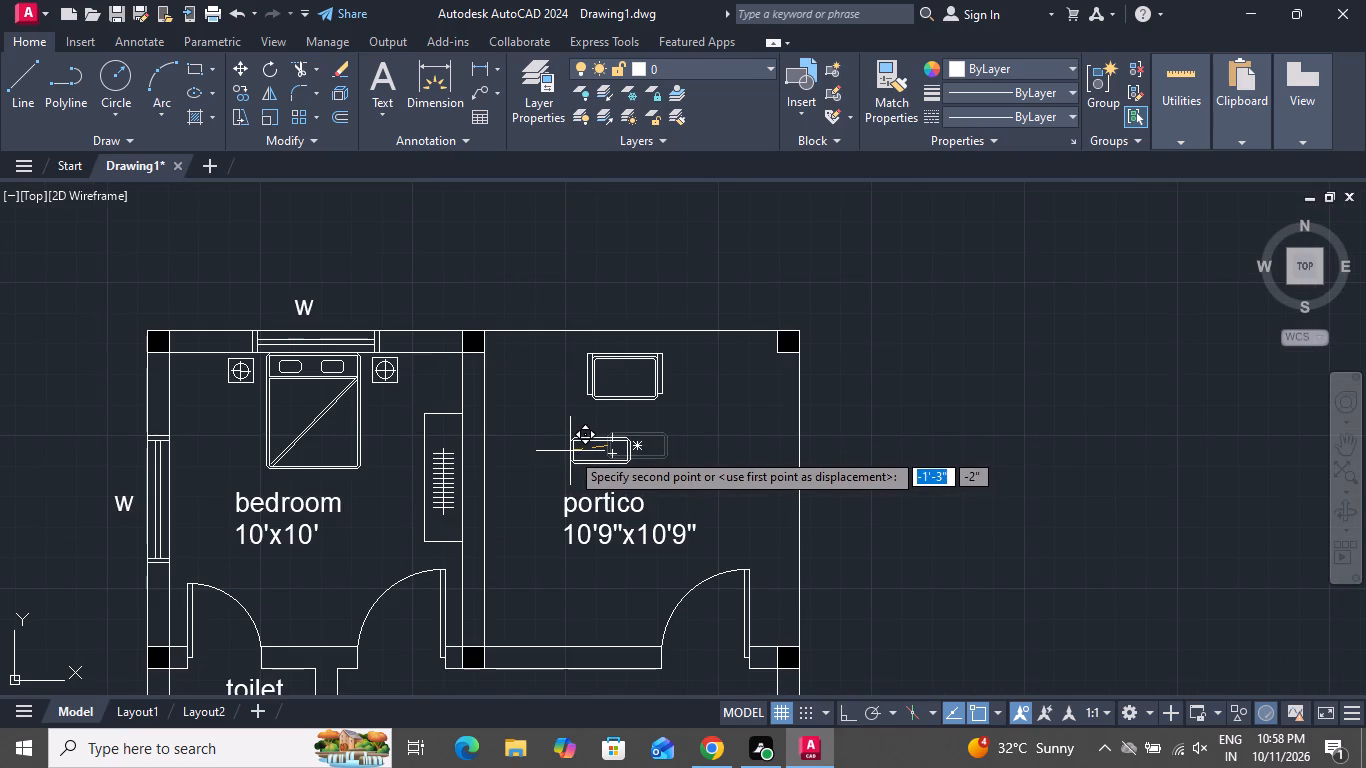
scroll(570, 450, up, 3)
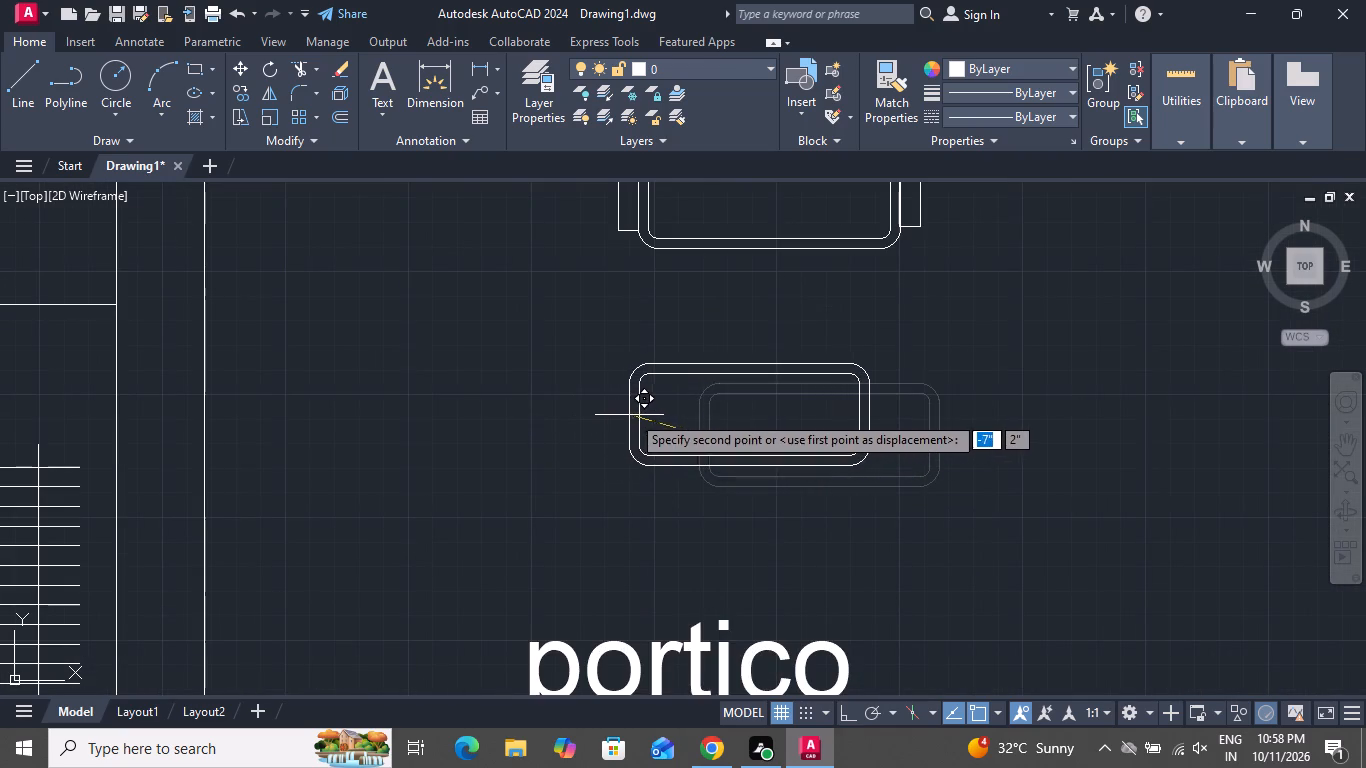
click(656, 404)
Insert the Trees - Imperial block from the tool palettes in the empty area west of the house.
scroll(651, 466, down, 2)
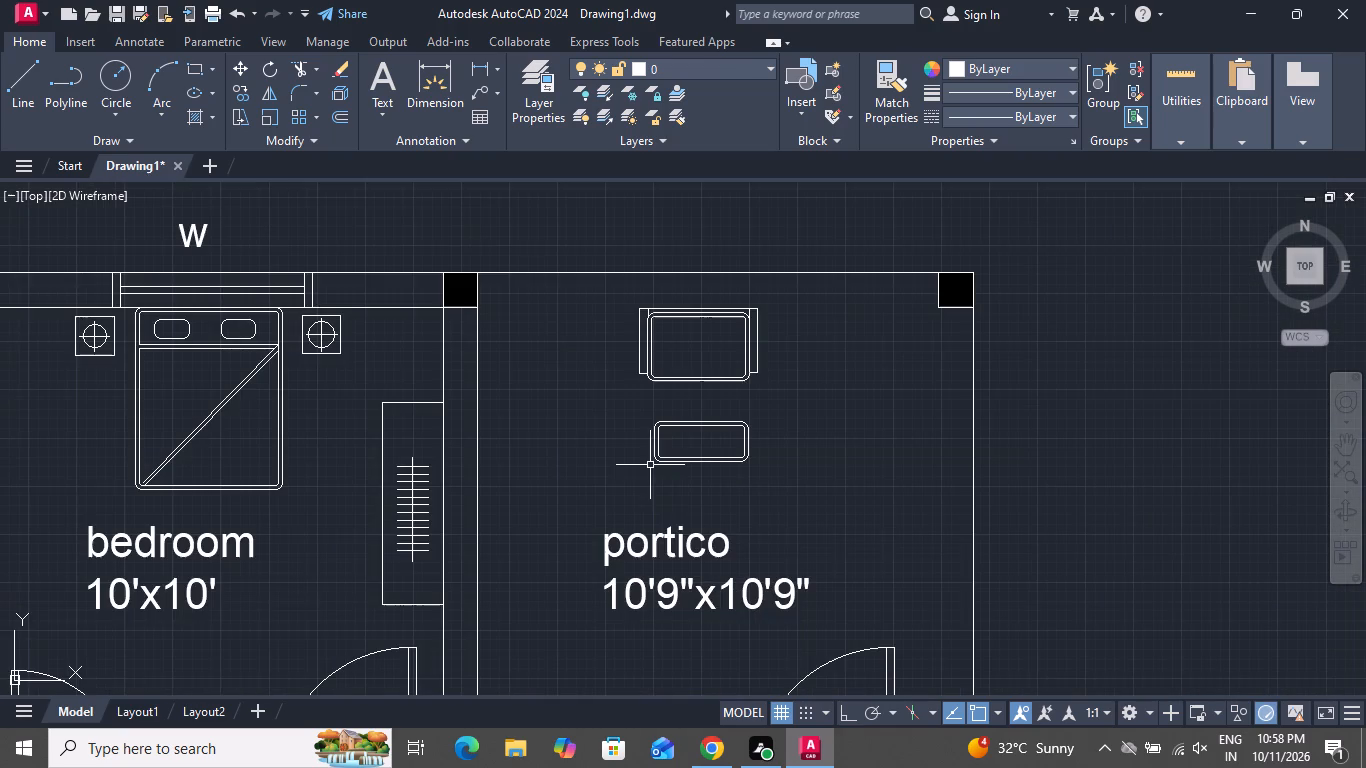
scroll(629, 288, down, 3)
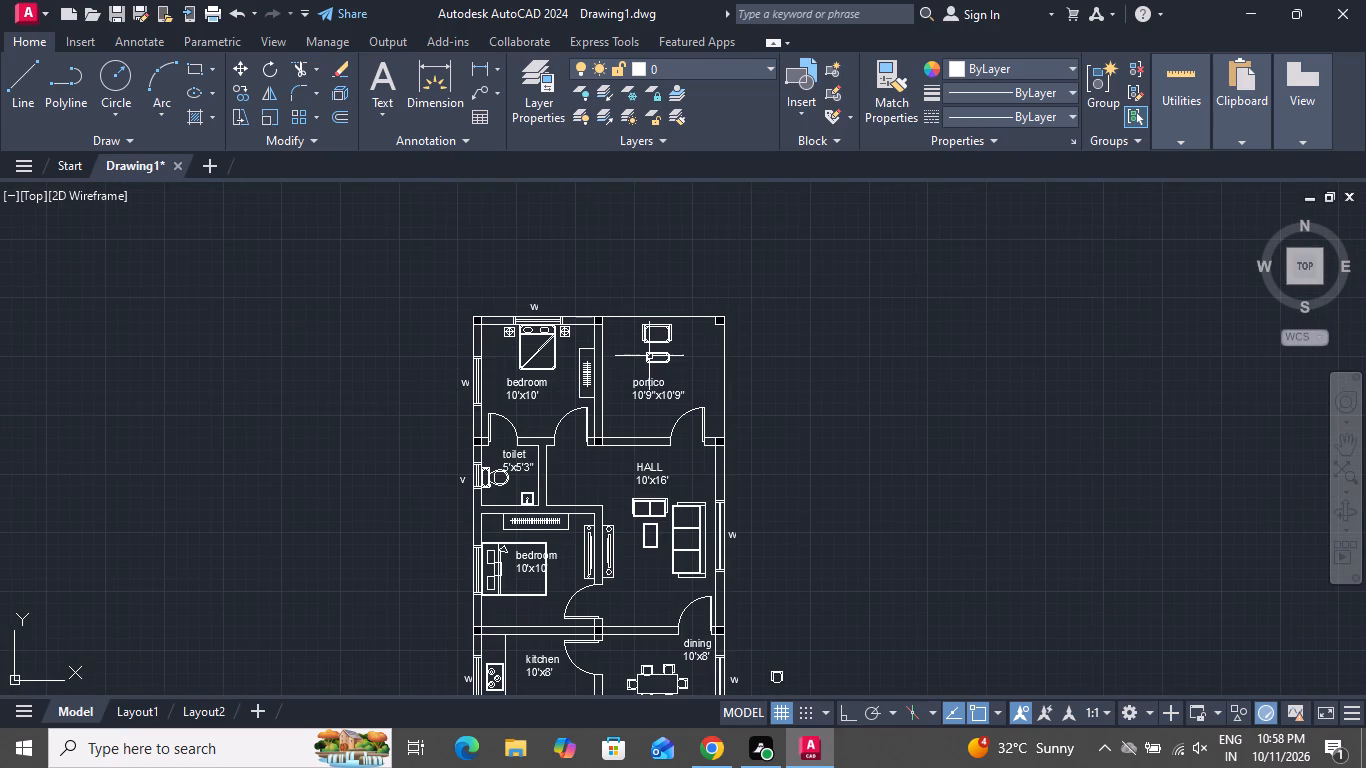
text(tp)
key(space)
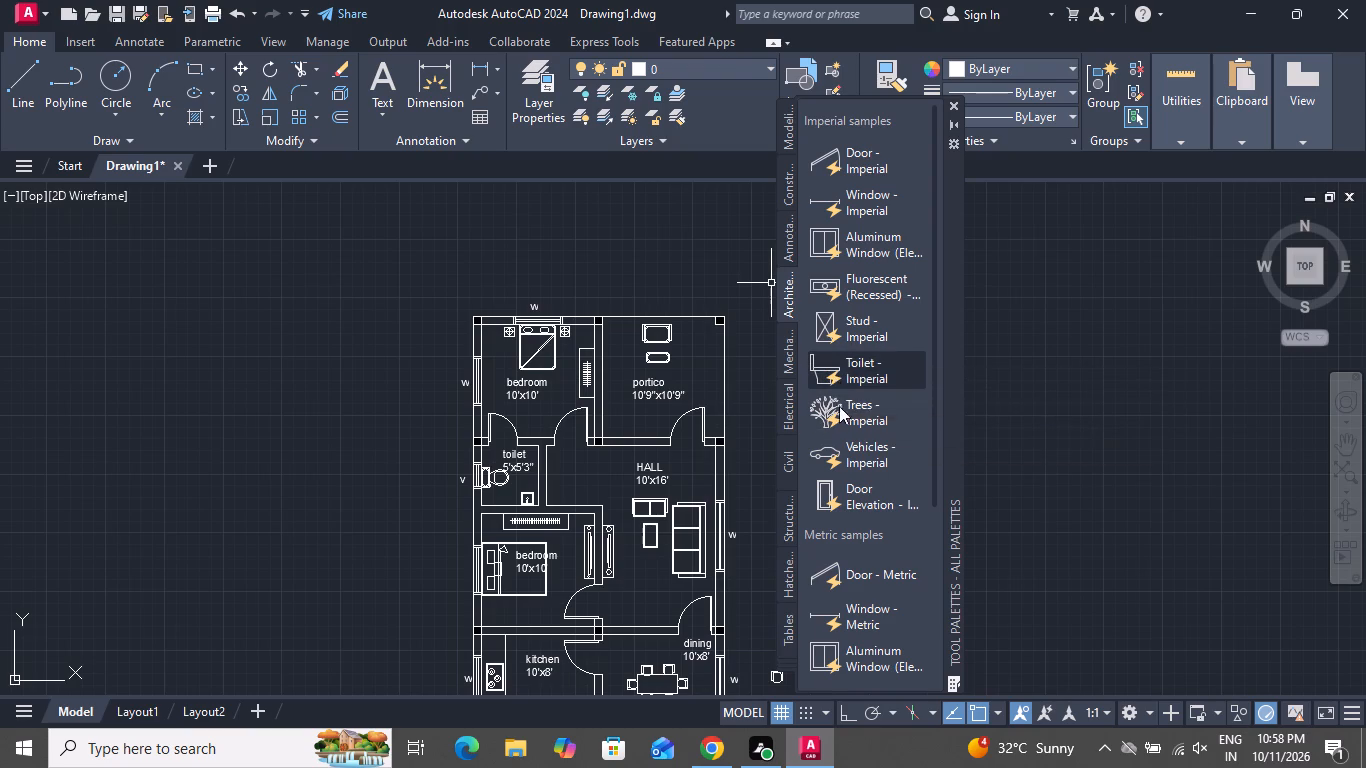
drag(840, 409, 347, 519)
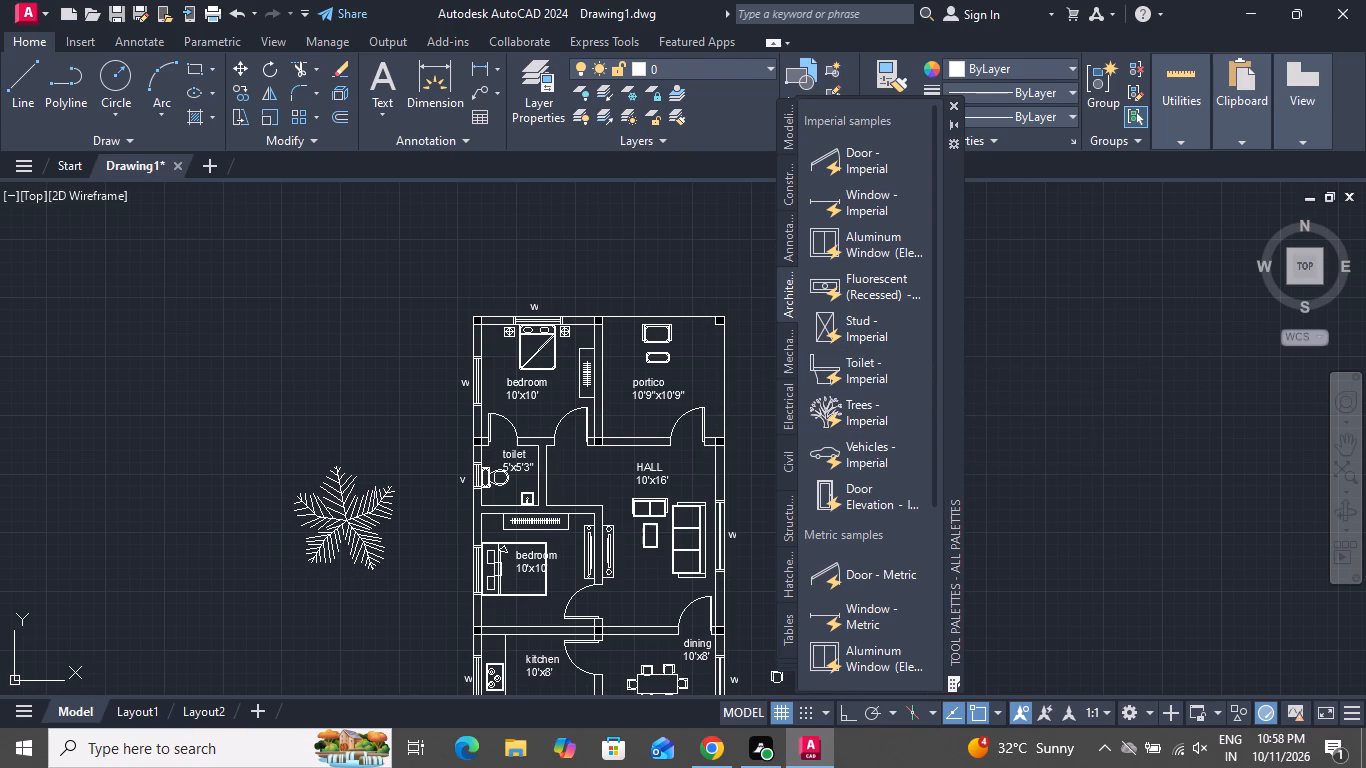
click(957, 102)
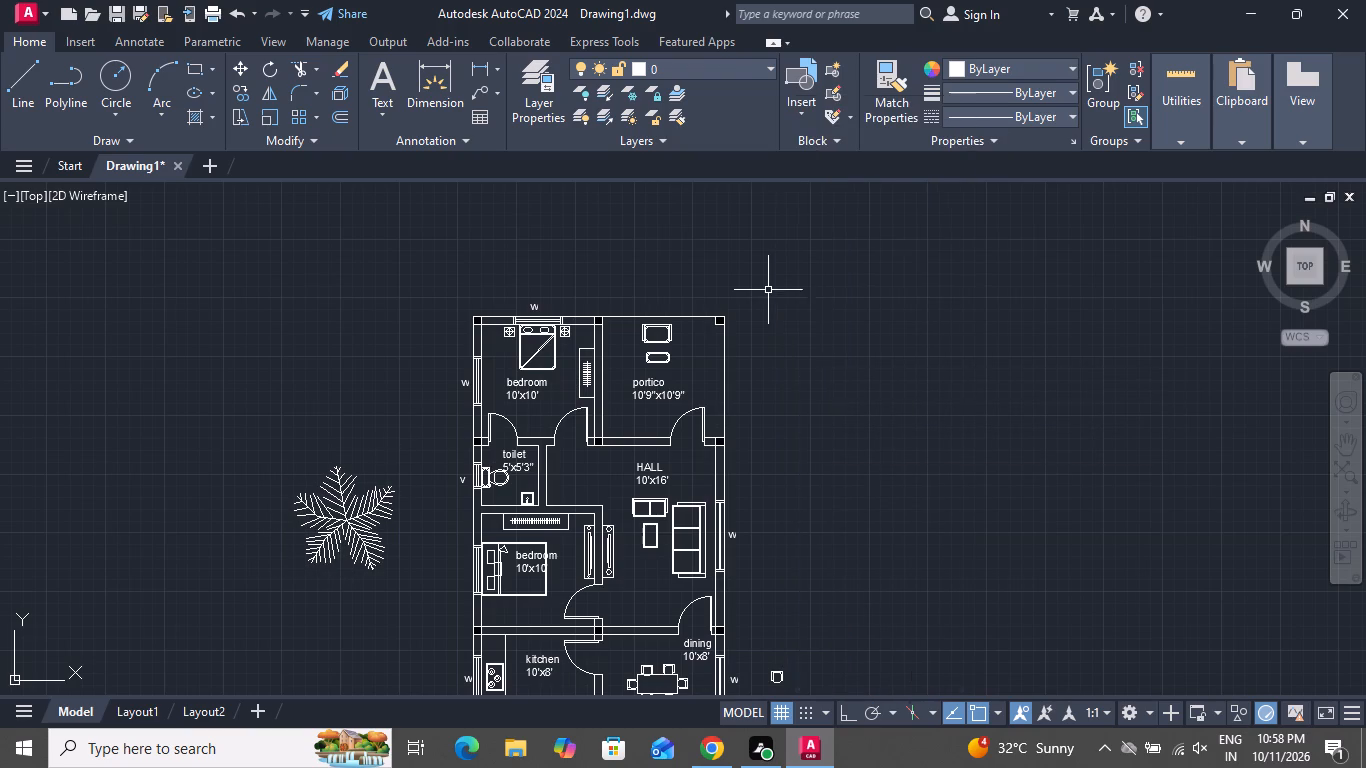
Scale the tree block down about its centre to roughly a quarter of its size.
click(367, 528)
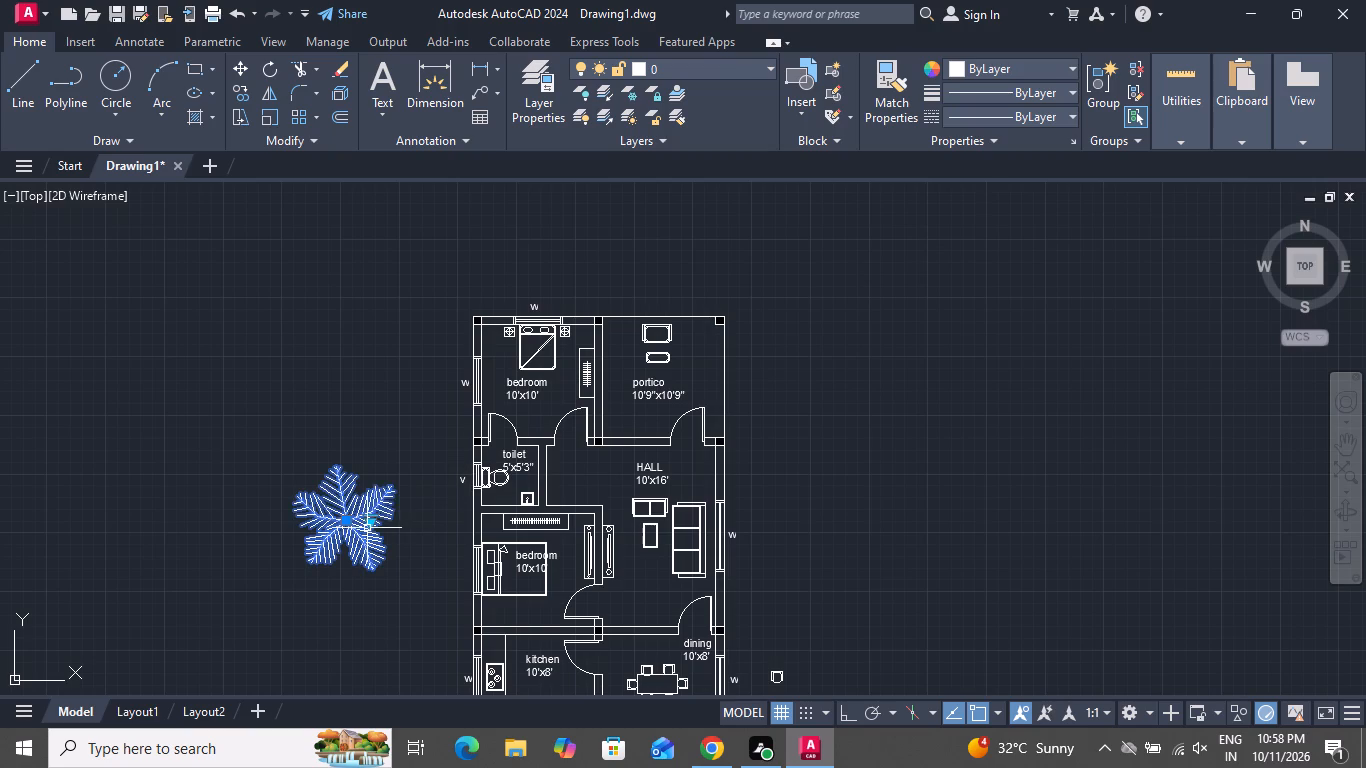
scroll(385, 556, up, 2)
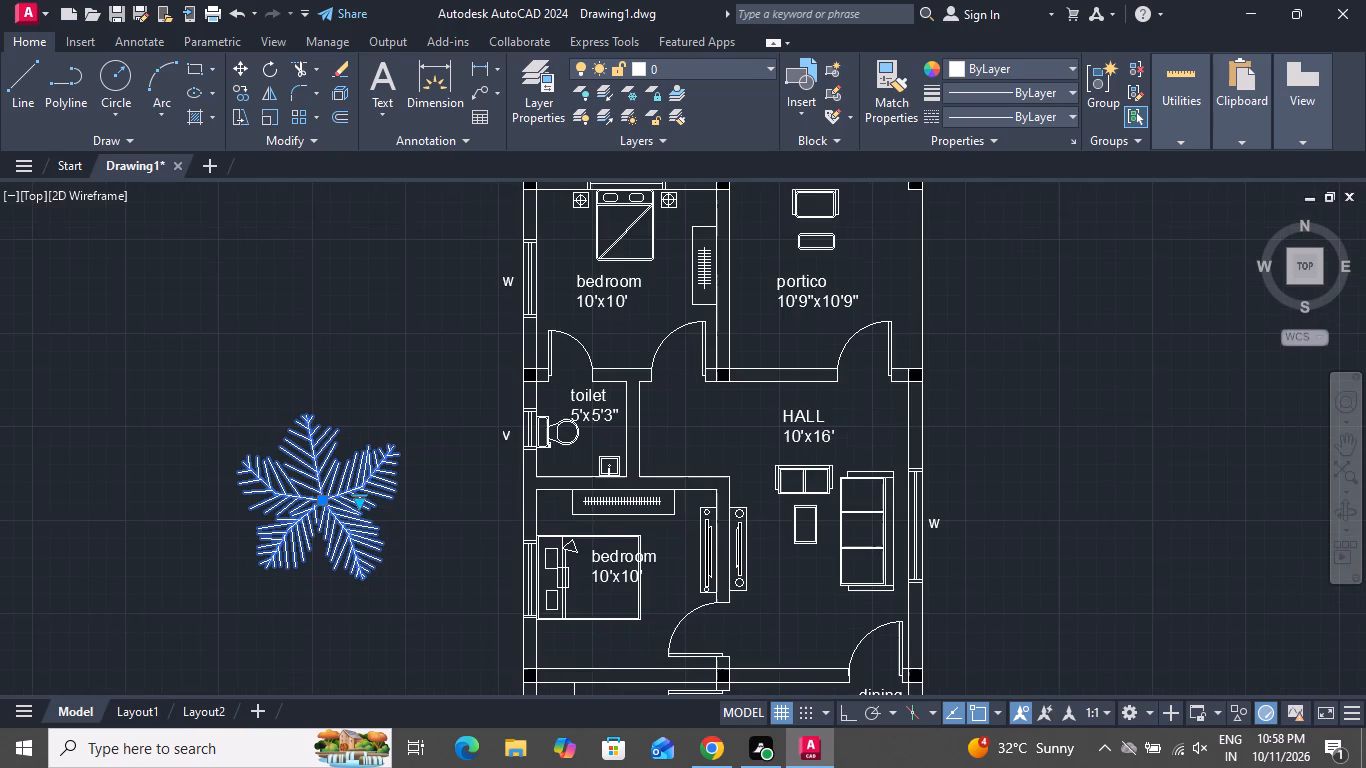
scroll(411, 540, down, 2)
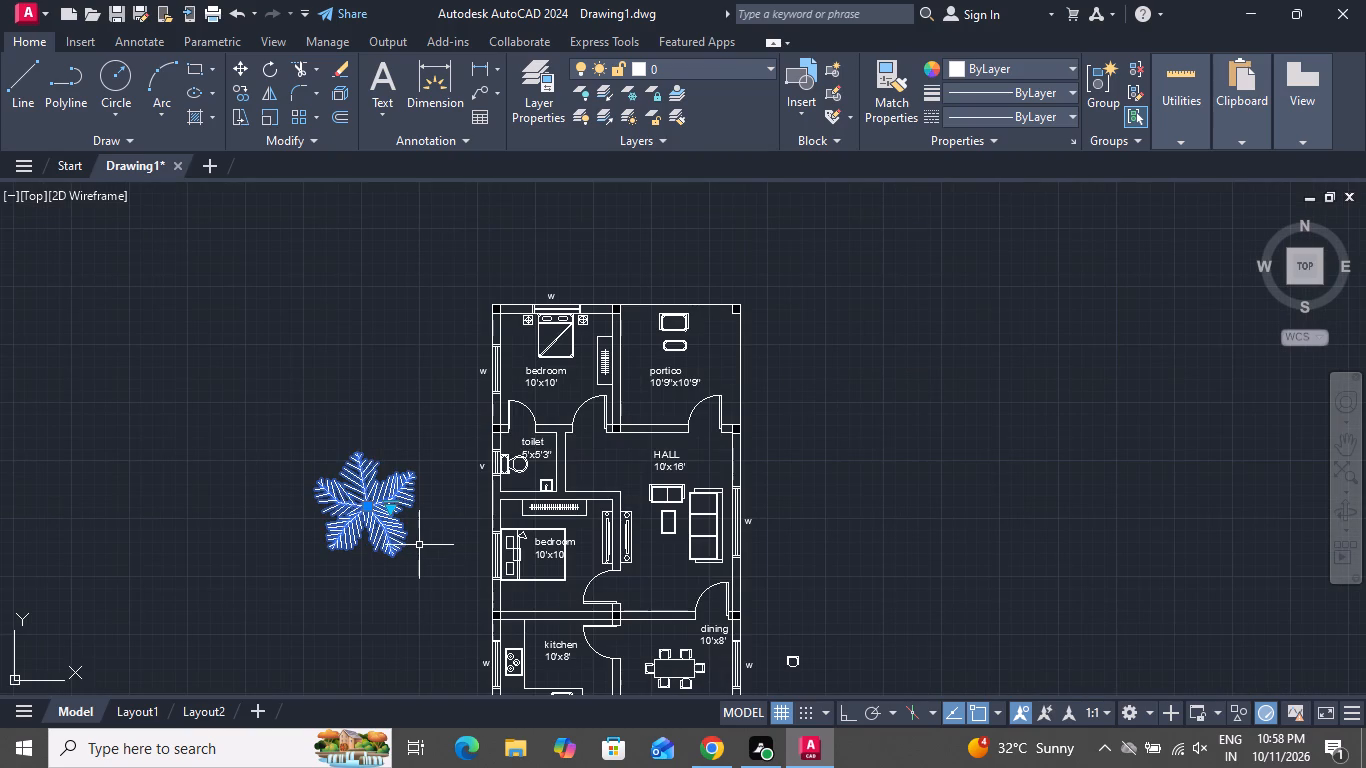
click(263, 117)
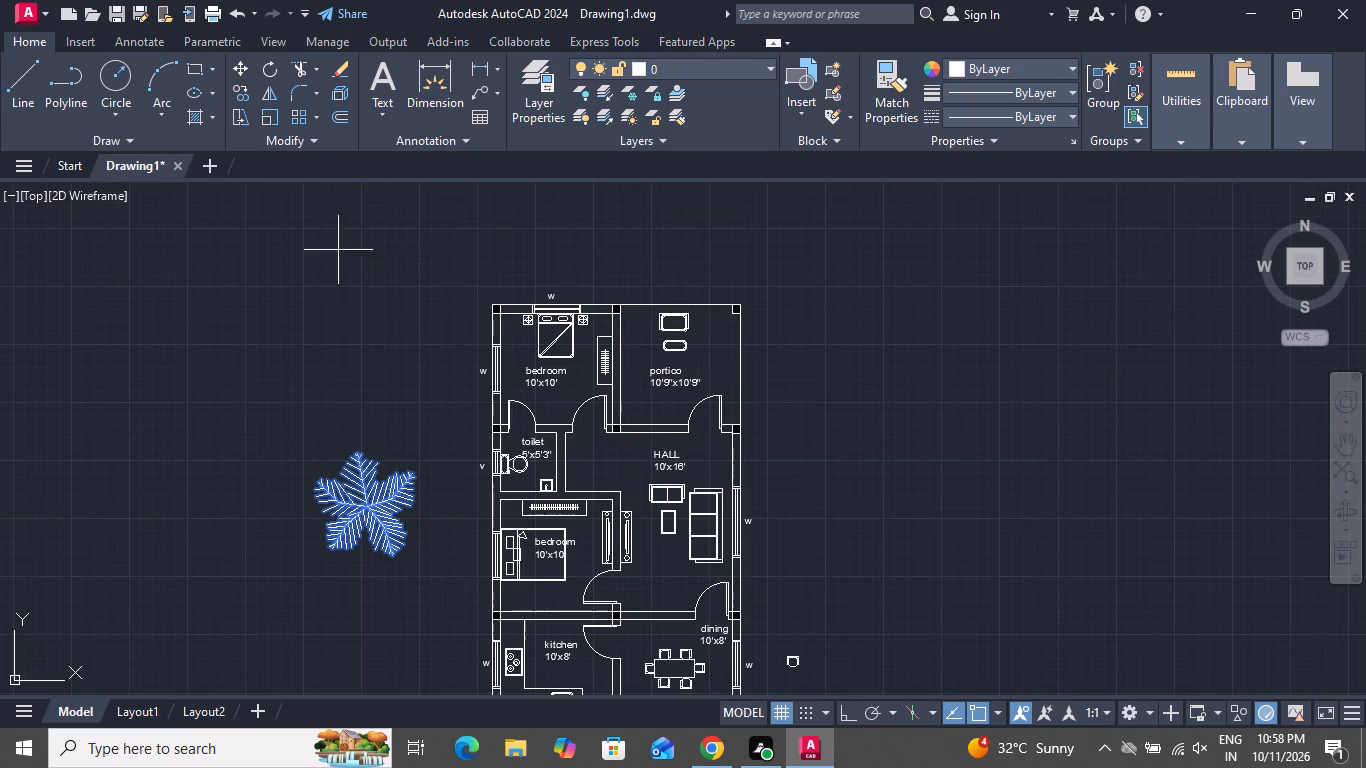
click(369, 506)
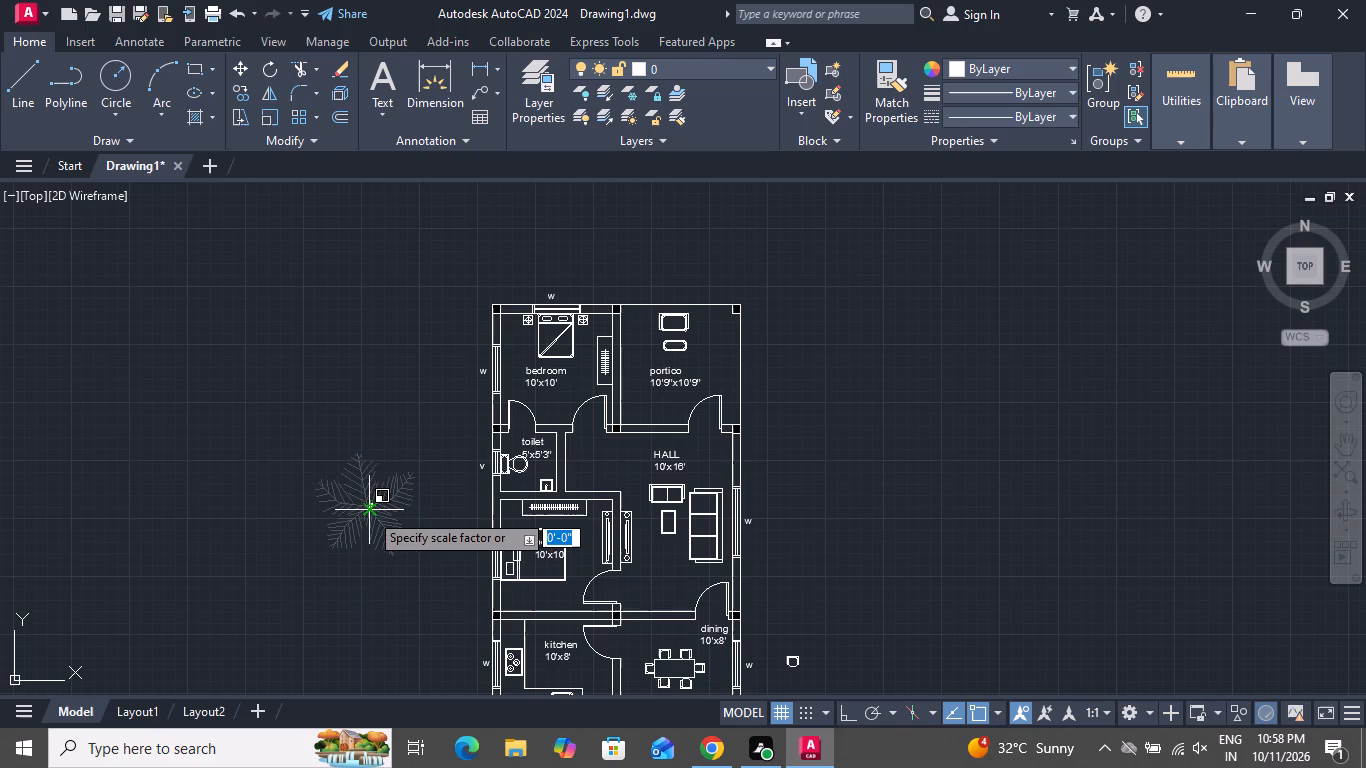
click(375, 535)
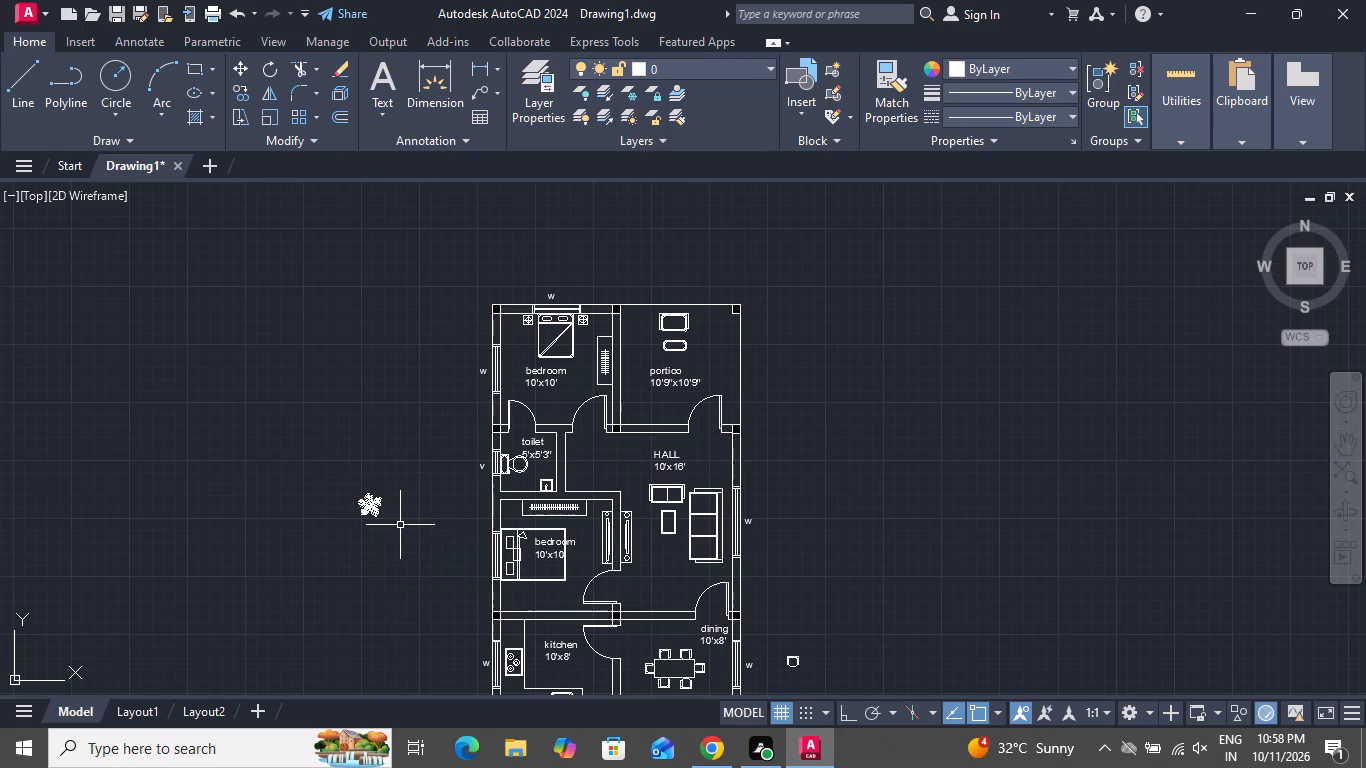
Copy the small tree into the portico's northwest corner, beside the chair.
scroll(400, 525, up, 1)
click(386, 464)
click(336, 527)
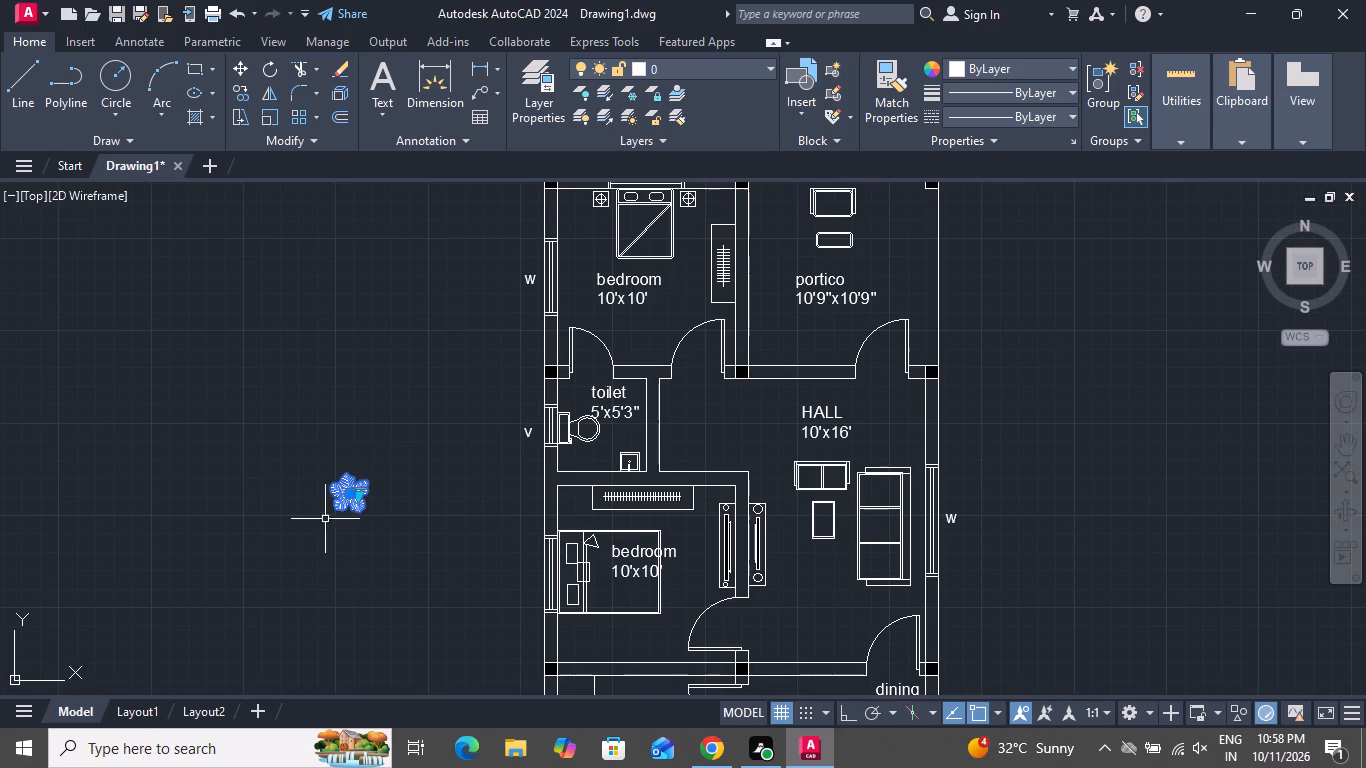
click(245, 84)
click(343, 493)
scroll(438, 511, down, 3)
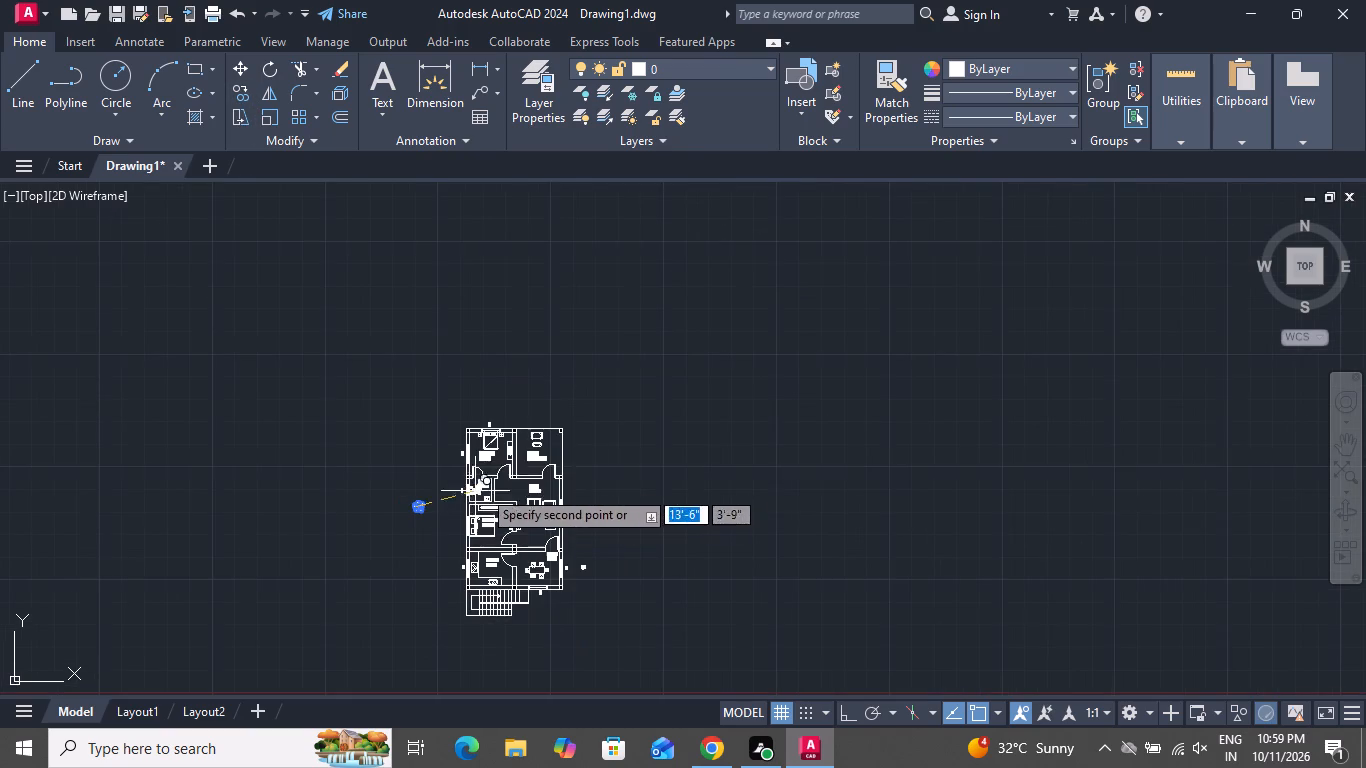
scroll(555, 438, up, 3)
scroll(544, 442, down, 1)
scroll(544, 442, up, 1)
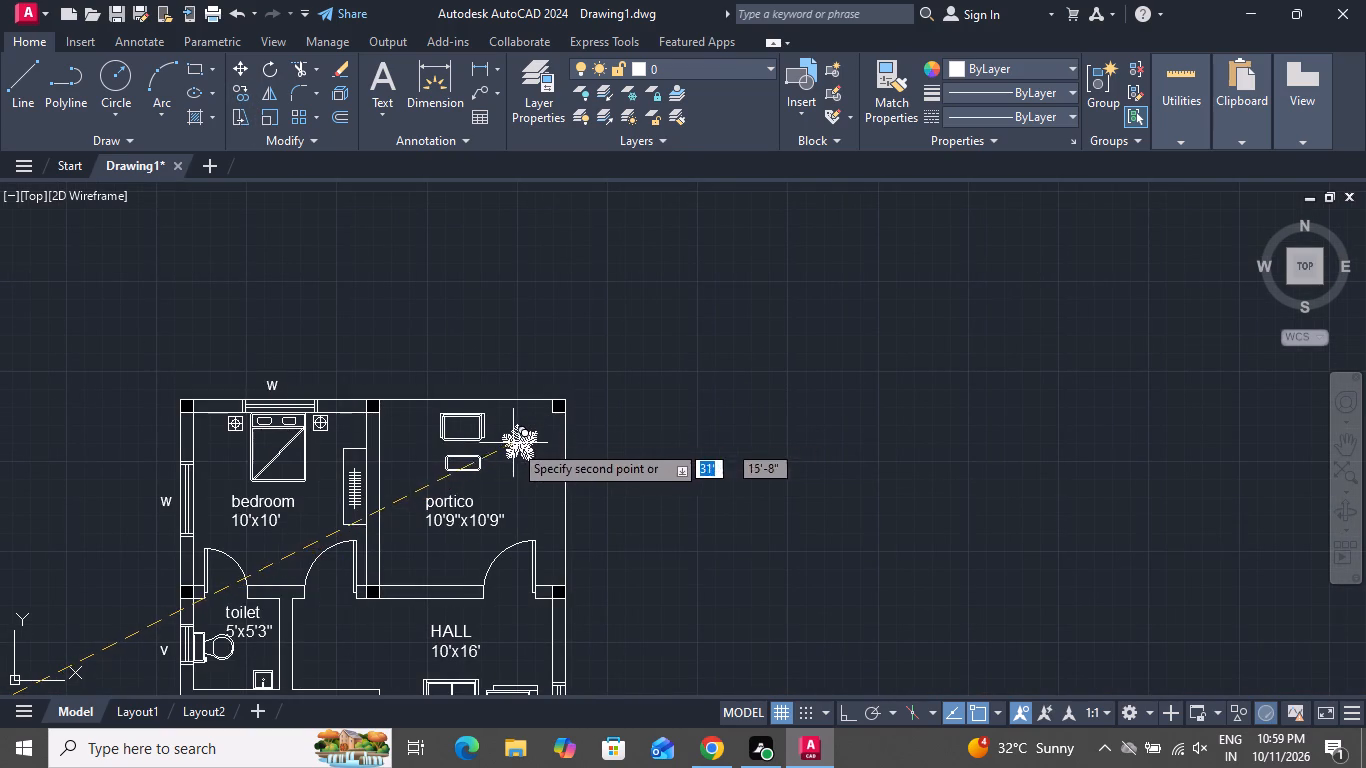
click(396, 426)
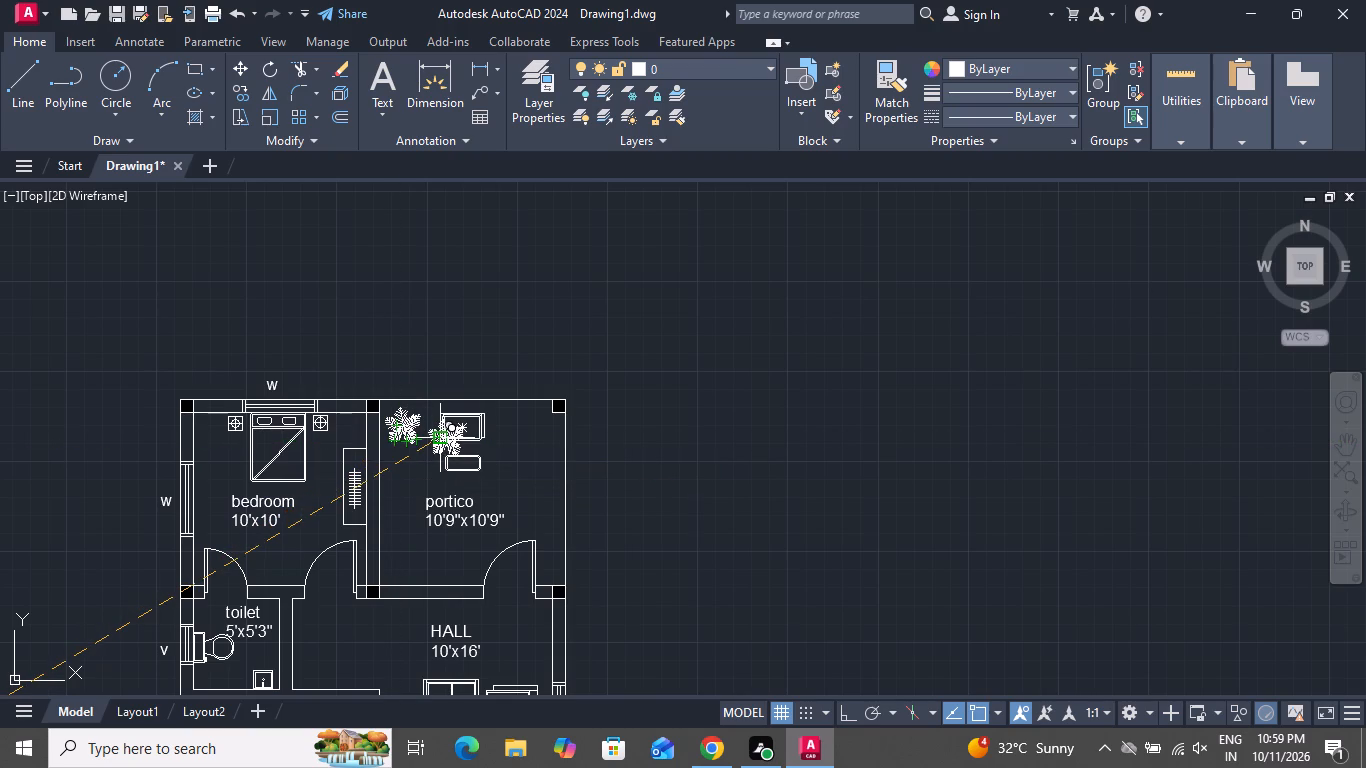
scroll(438, 442, down, 1)
right_click(481, 335)
click(496, 356)
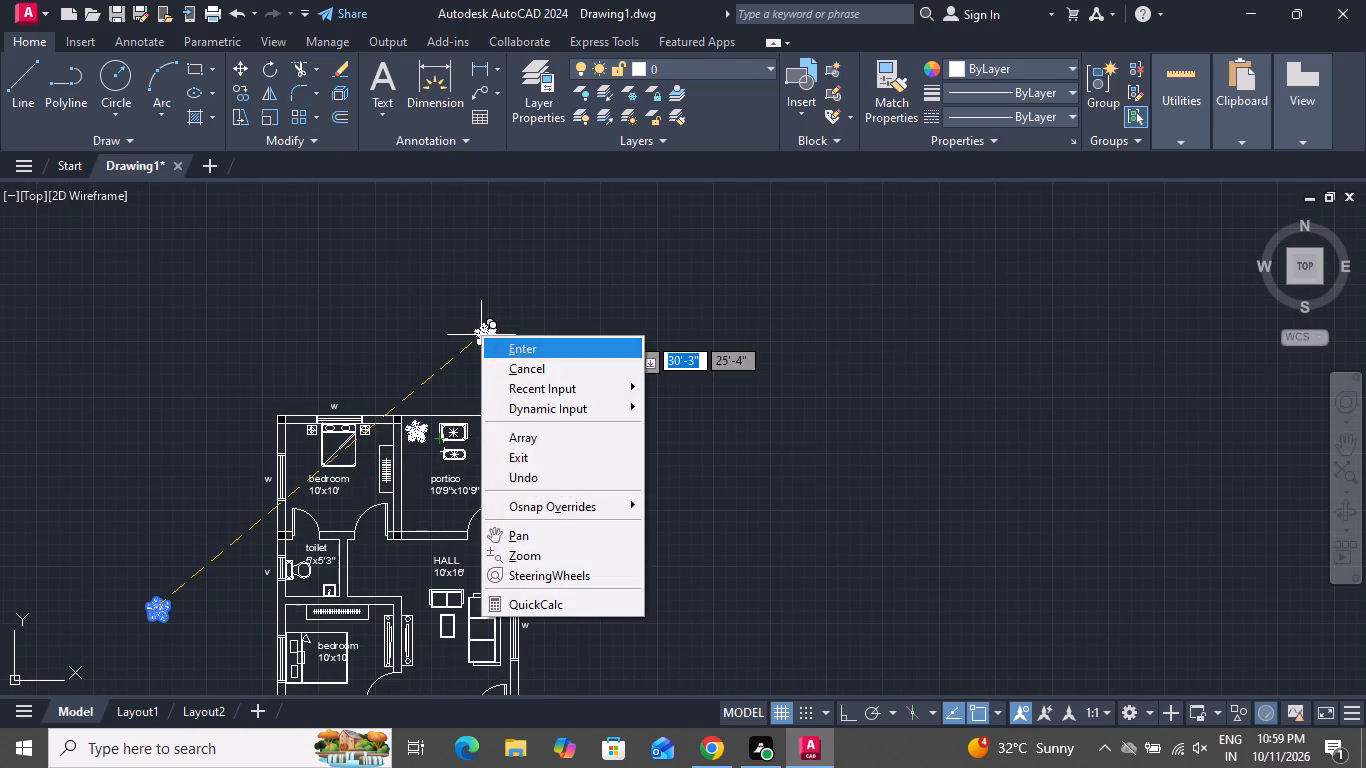
Copy the small tree west of the house into the portico's southwest corner.
scroll(496, 357, down, 2)
scroll(508, 379, up, 2)
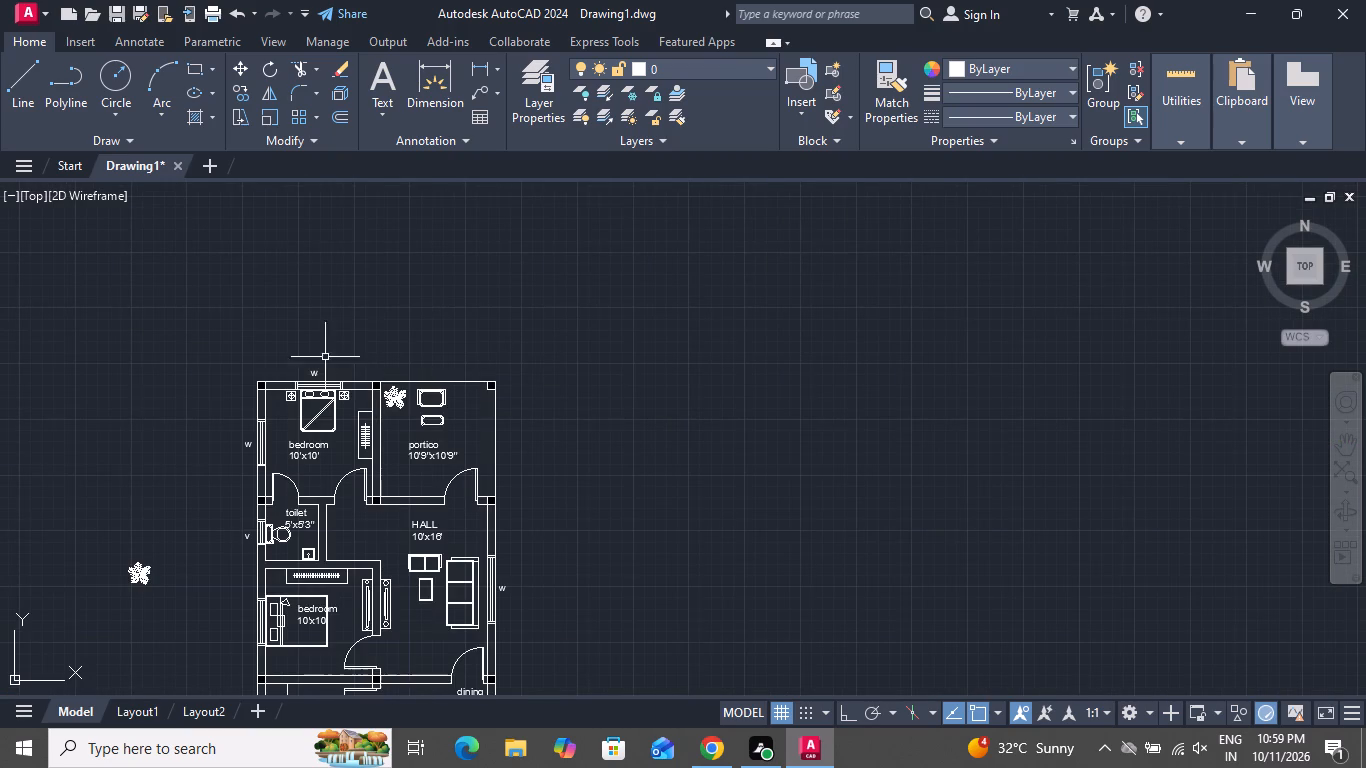
click(177, 547)
click(105, 607)
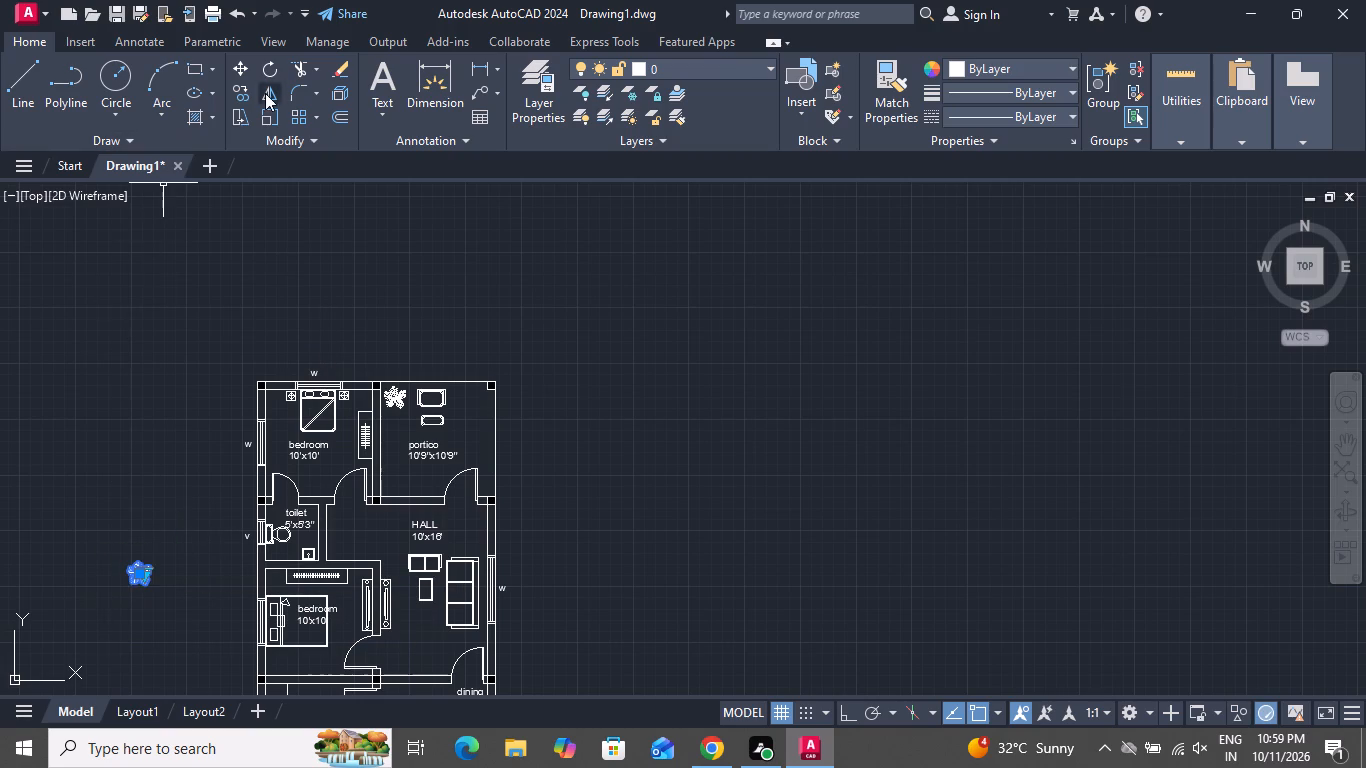
click(239, 90)
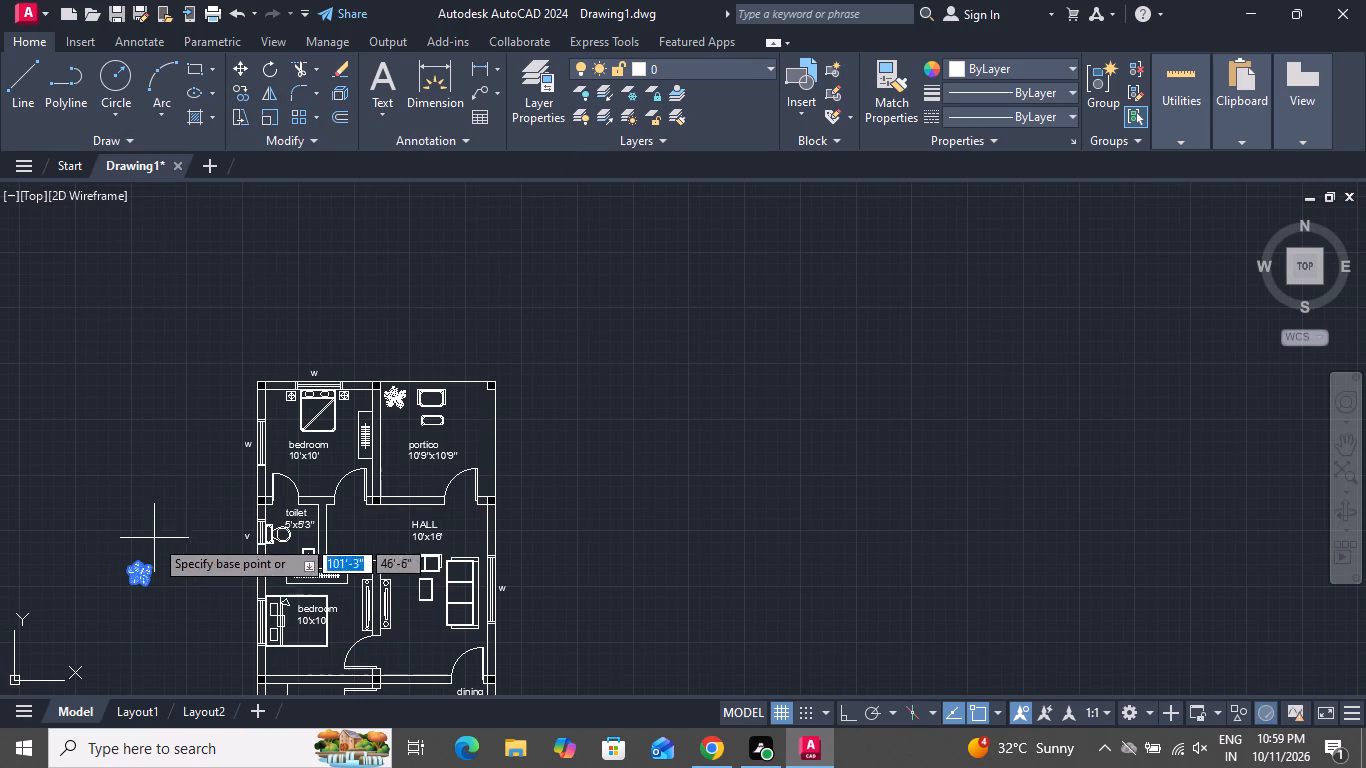
click(141, 576)
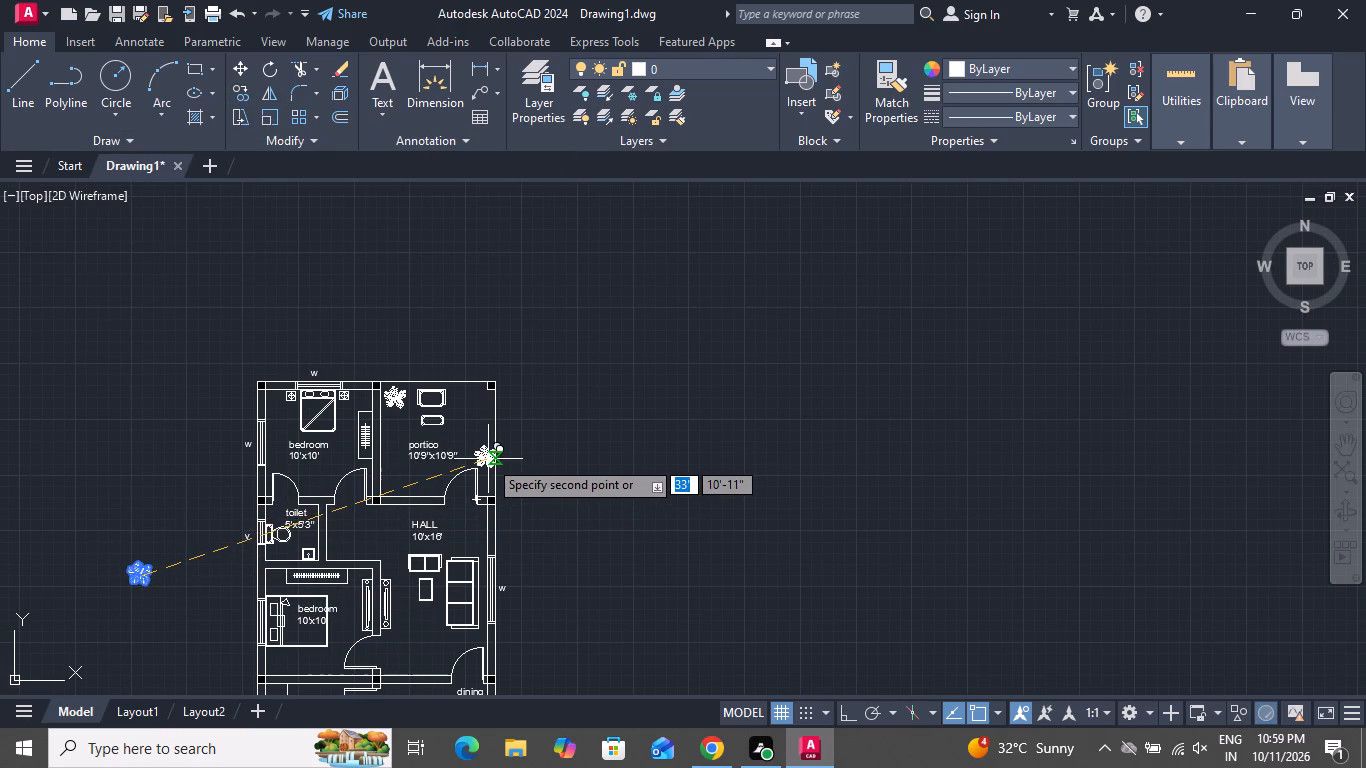
scroll(488, 459, up, 1)
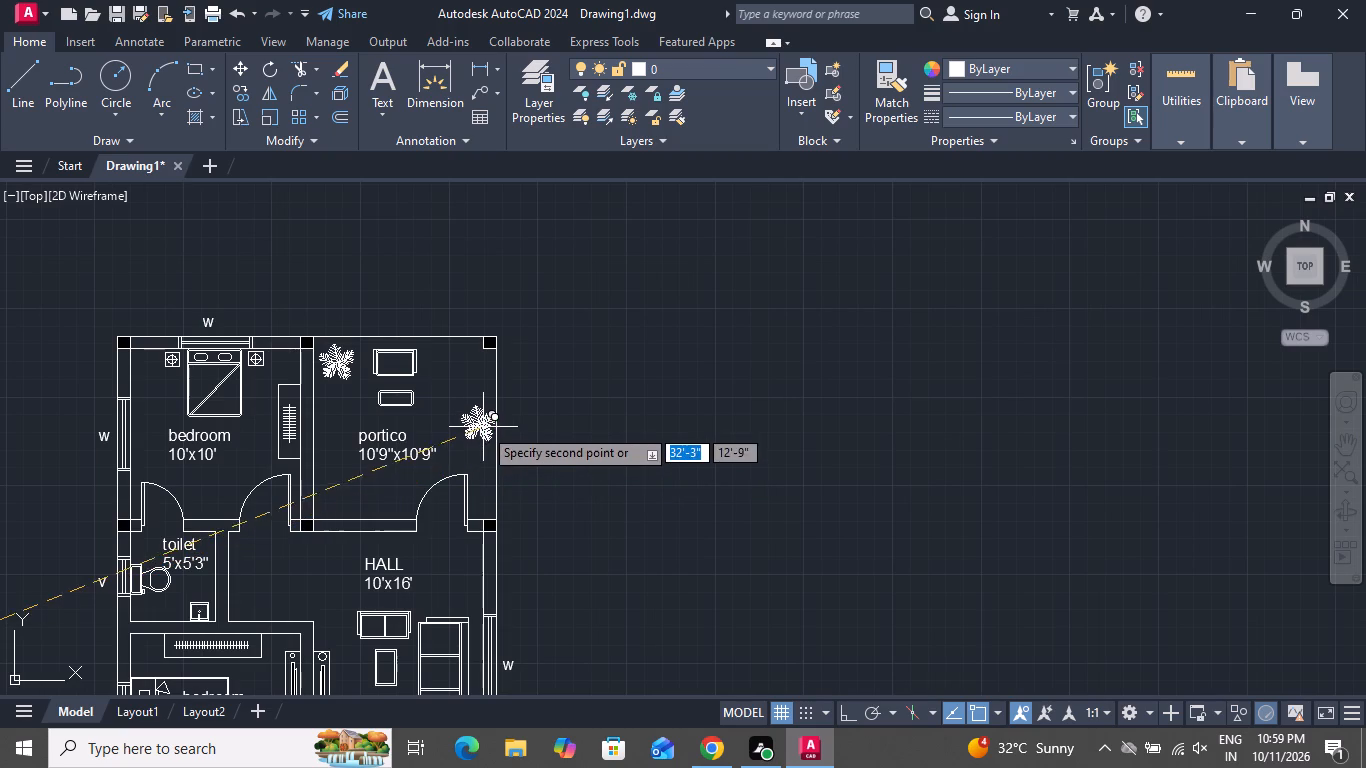
scroll(485, 396, down, 2)
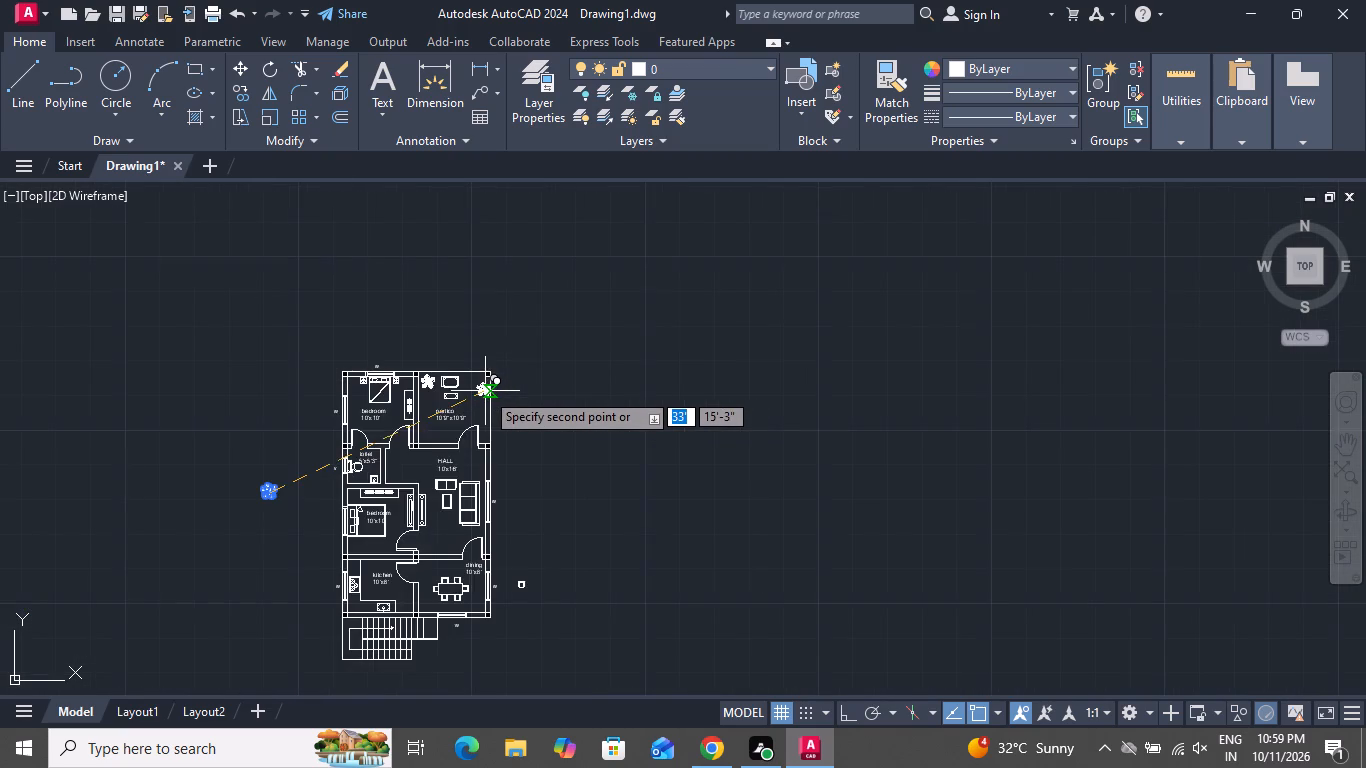
scroll(478, 397, up, 3)
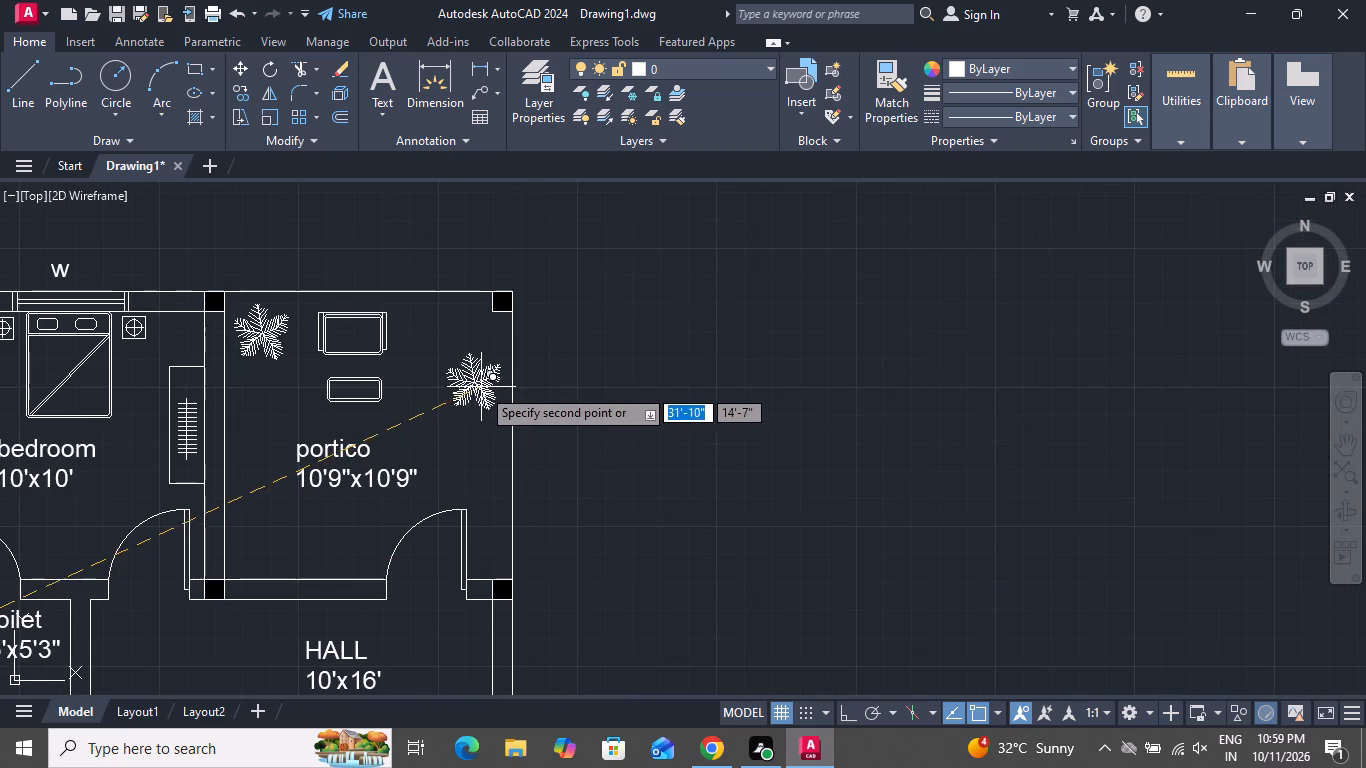
click(266, 557)
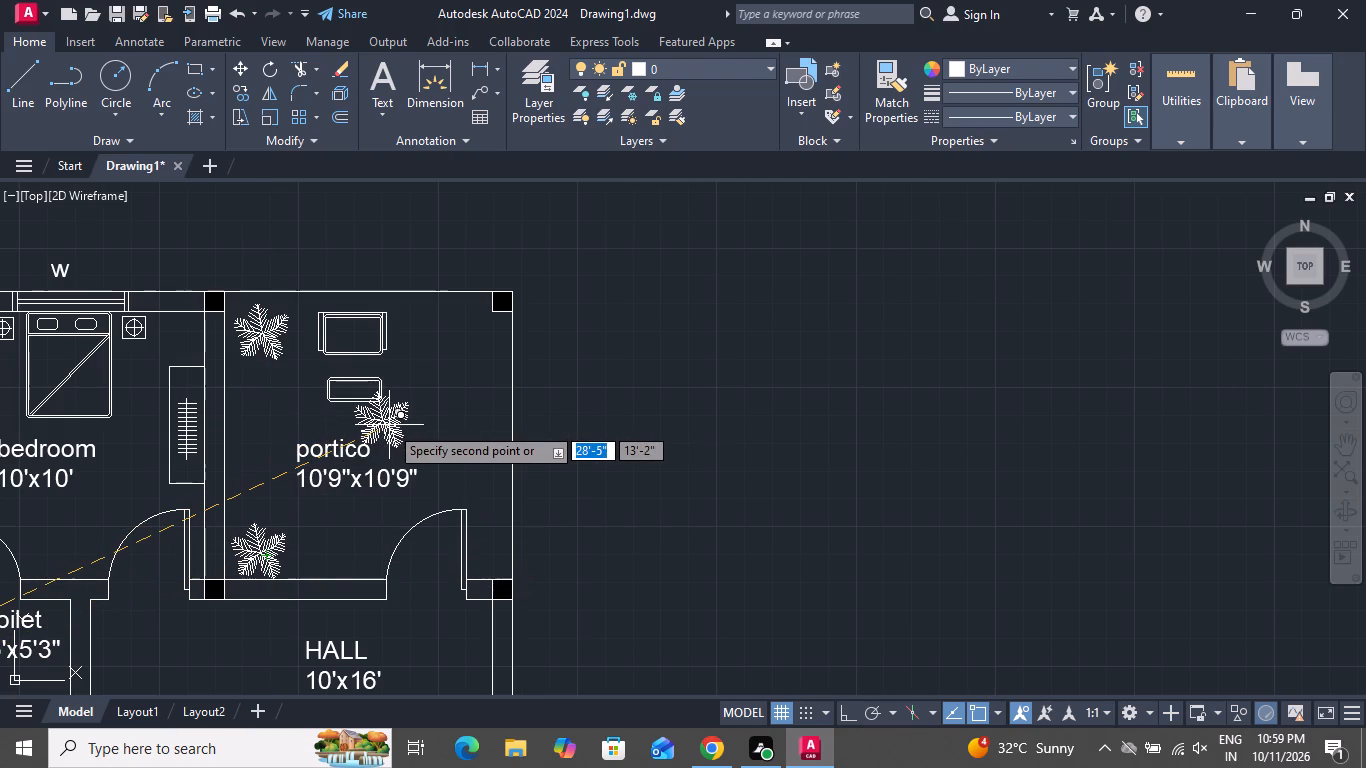
right_click(389, 425)
click(455, 453)
Delete the spare chair lying outside the house, east of the dining room.
scroll(455, 453, down, 2)
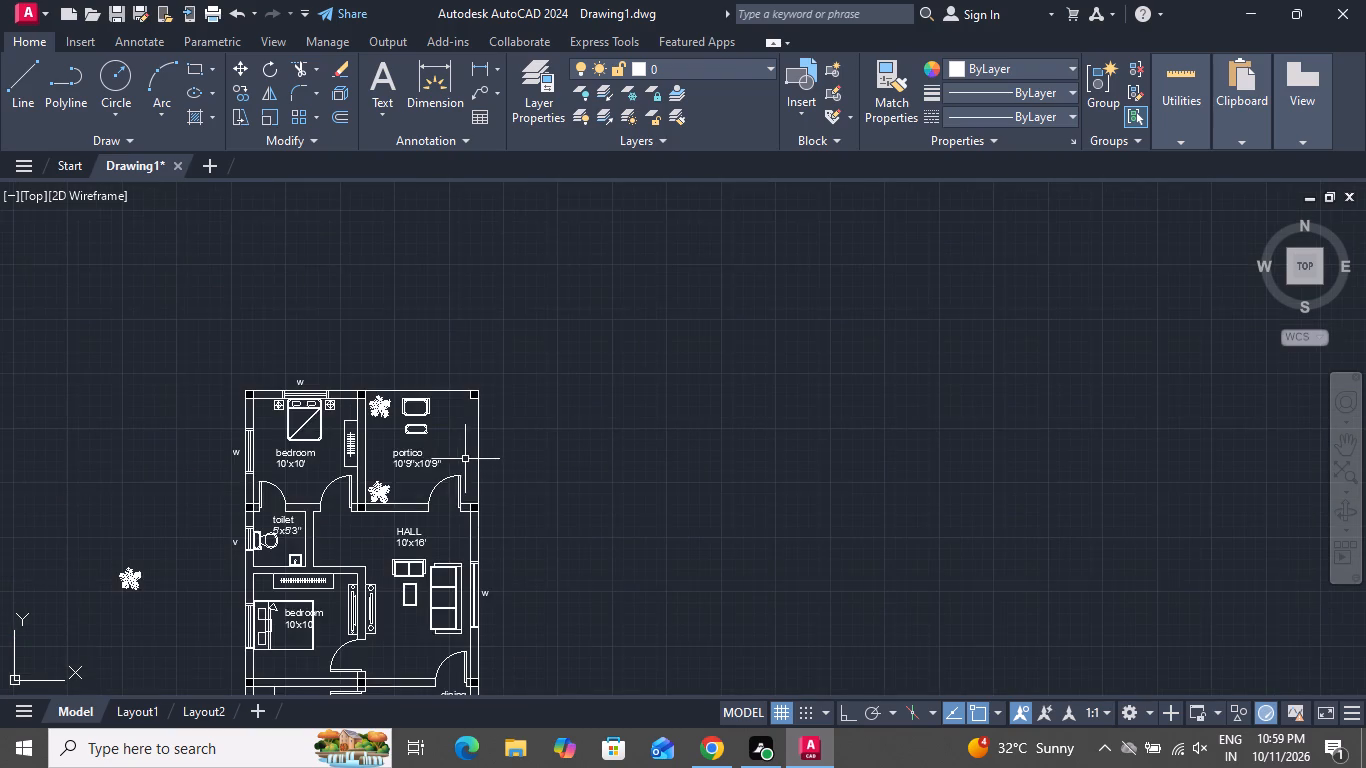
scroll(465, 459, down, 1)
scroll(276, 502, down, 1)
scroll(354, 635, up, 1)
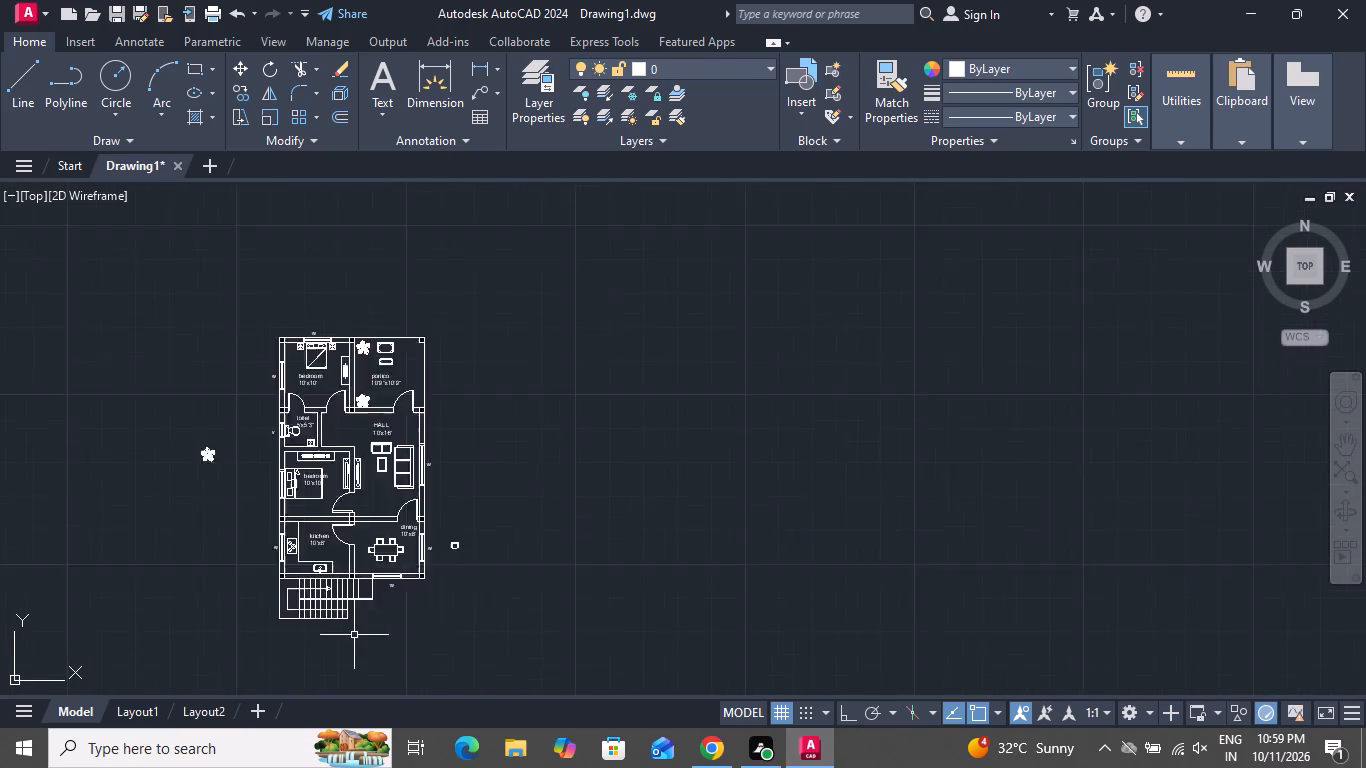
scroll(354, 635, up, 2)
drag(613, 362, 614, 374)
click(581, 467)
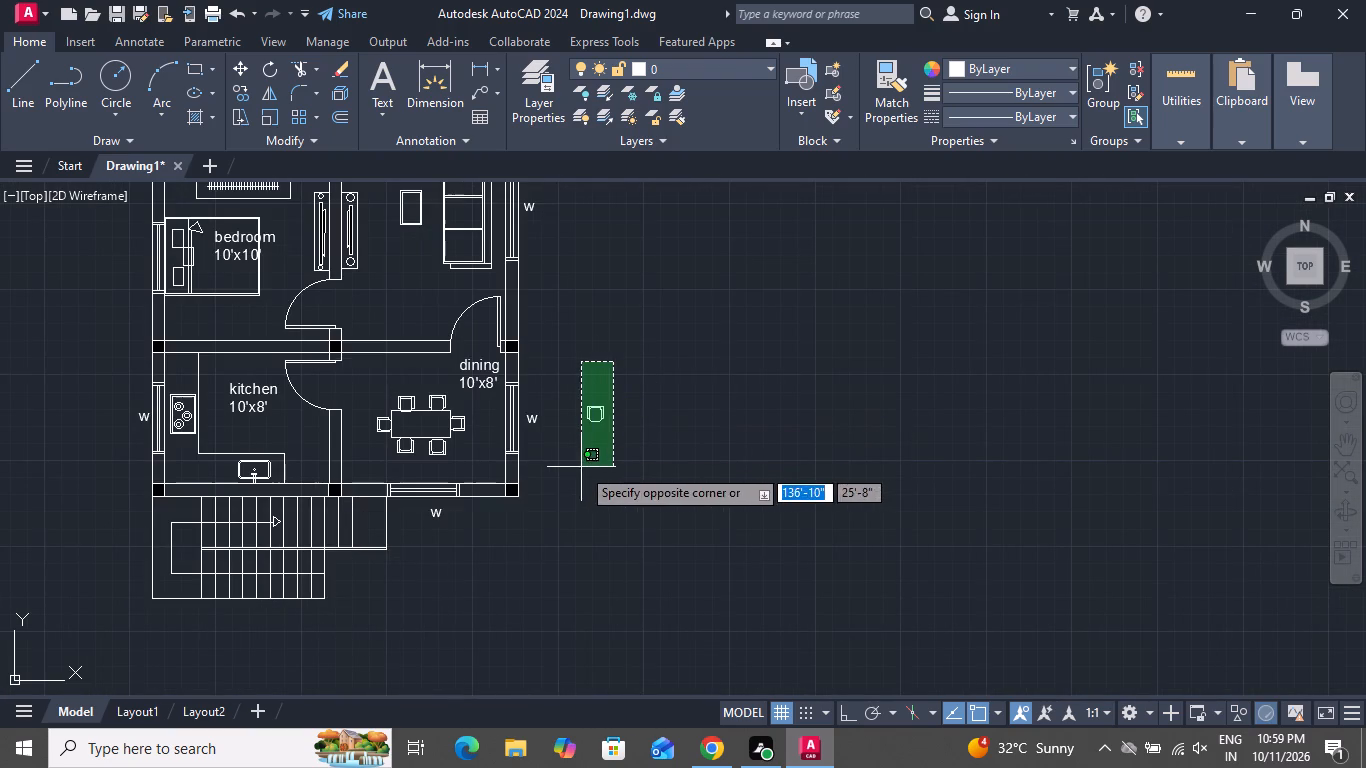
key(Delete)
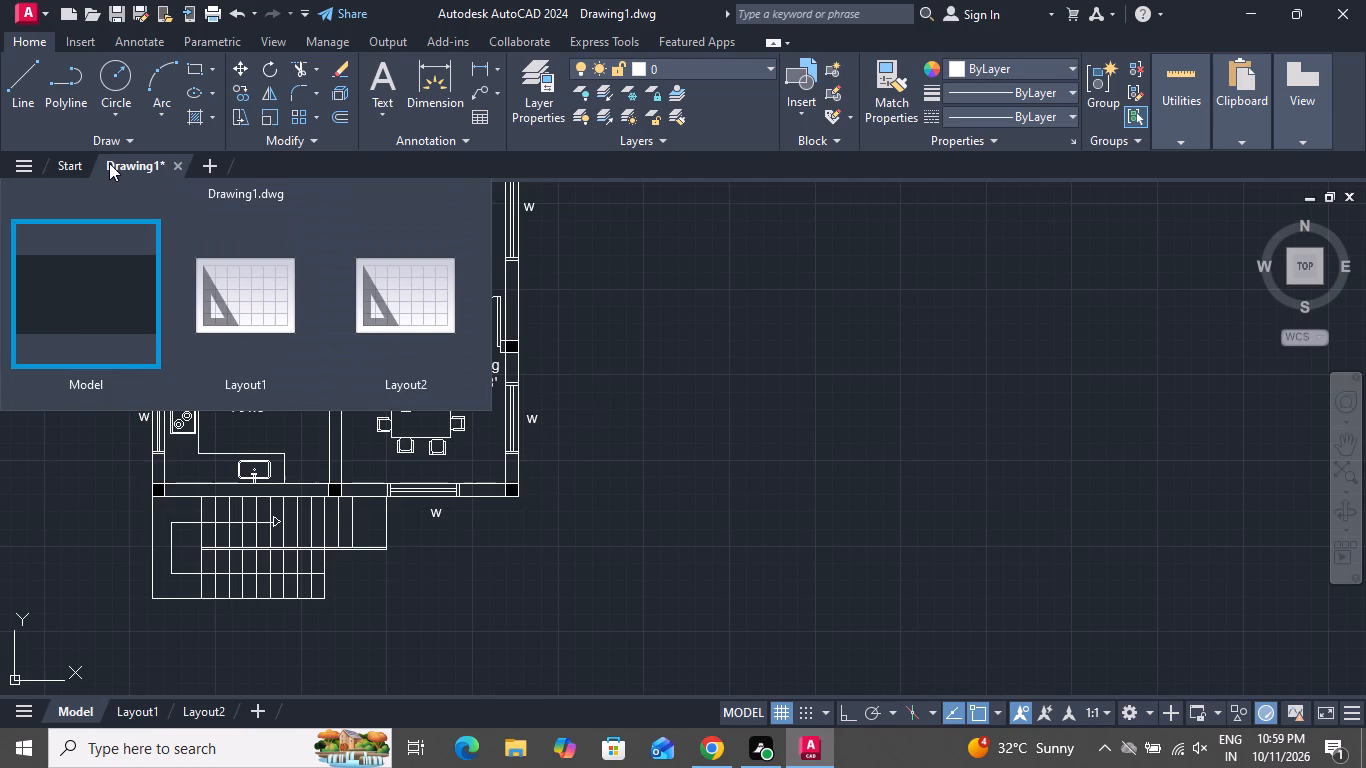
Delete the original tree block left outside, west of the house.
scroll(278, 484, down, 3)
scroll(208, 409, up, 2)
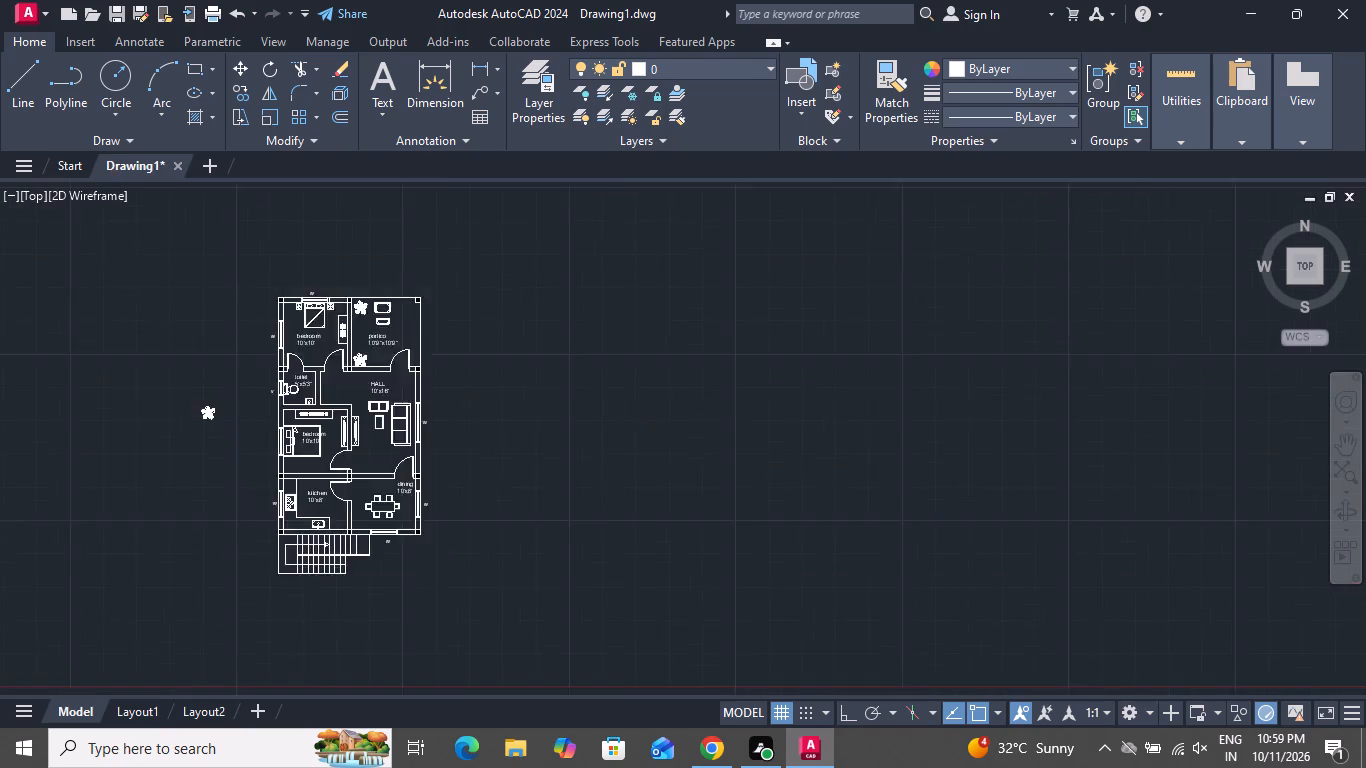
scroll(208, 409, up, 1)
click(208, 409)
key(Delete)
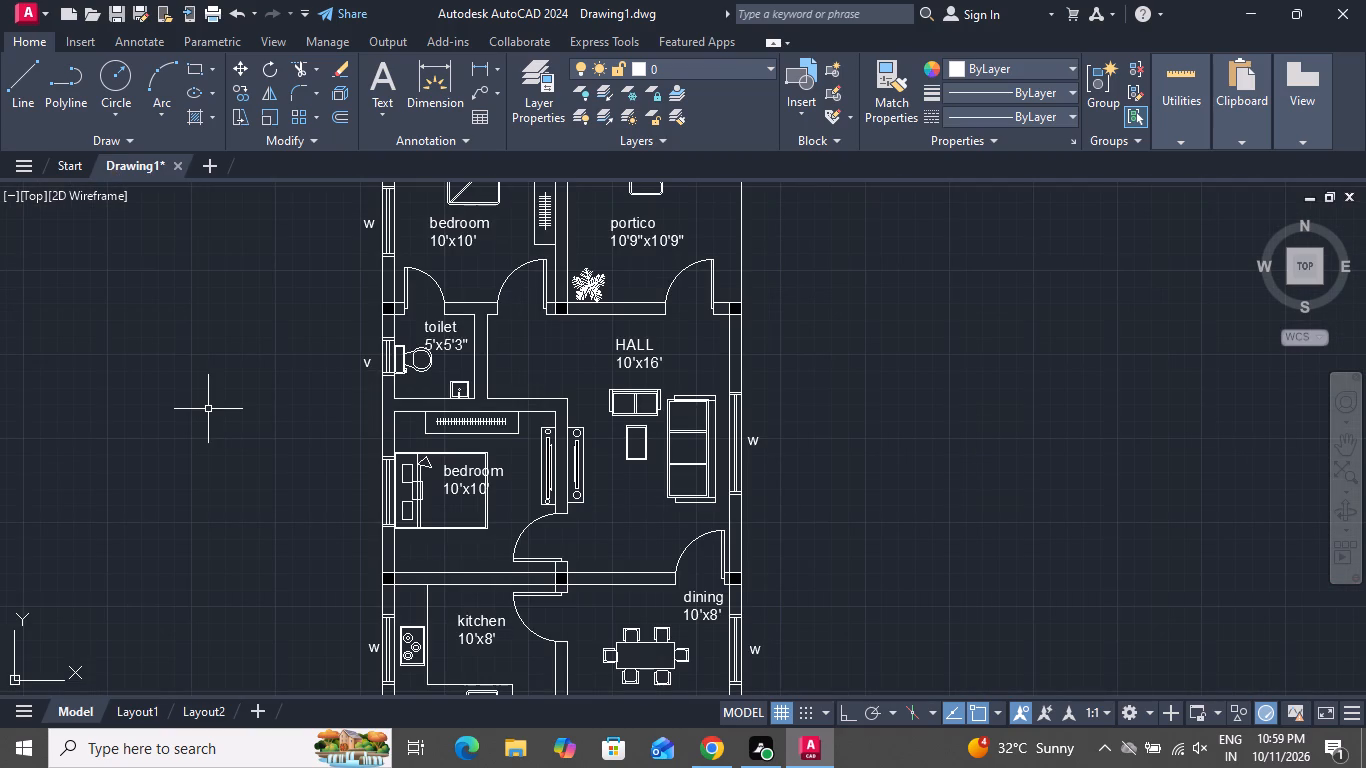
Start an ANSI31 hatch and add the wall segments around the north bedroom and along the portico's south side.
scroll(526, 421, down, 2)
scroll(512, 480, up, 2)
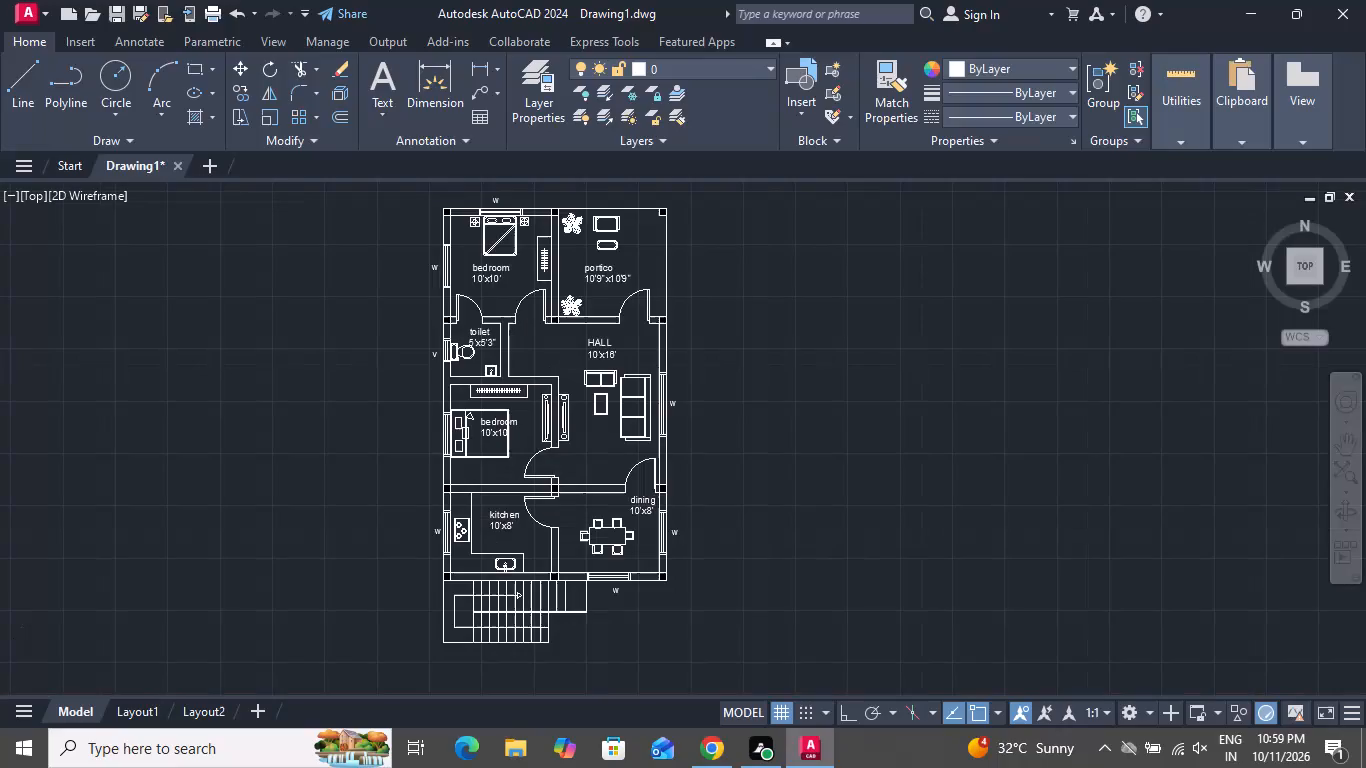
scroll(512, 480, down, 1)
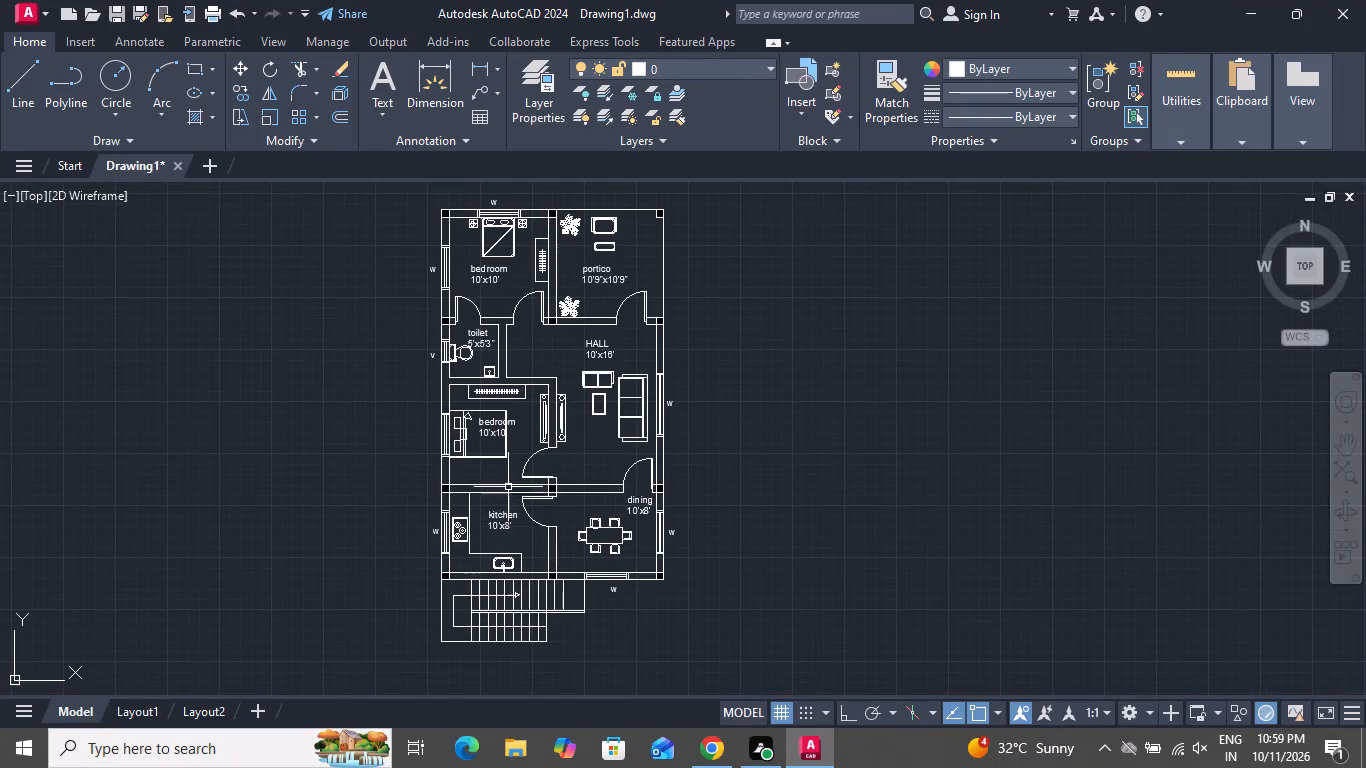
click(188, 116)
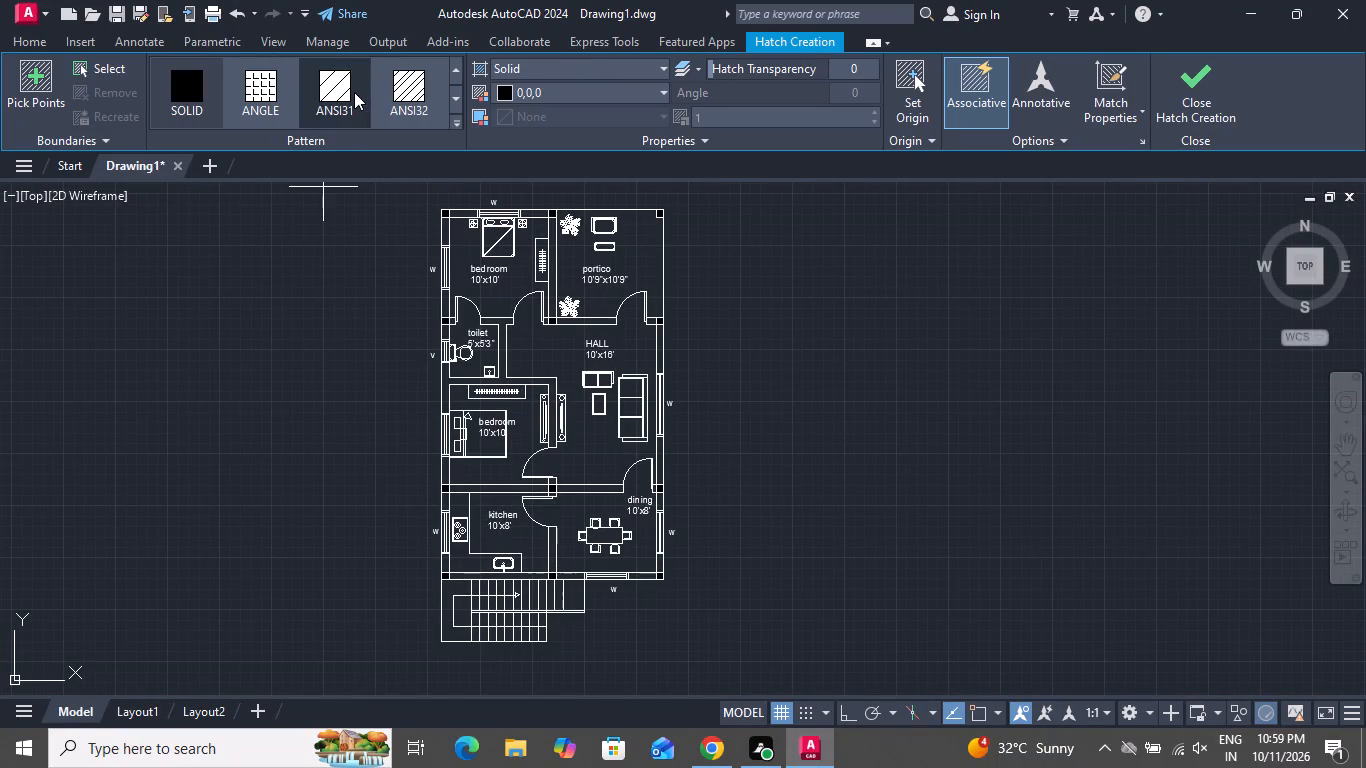
click(354, 92)
scroll(457, 239, up, 3)
click(422, 231)
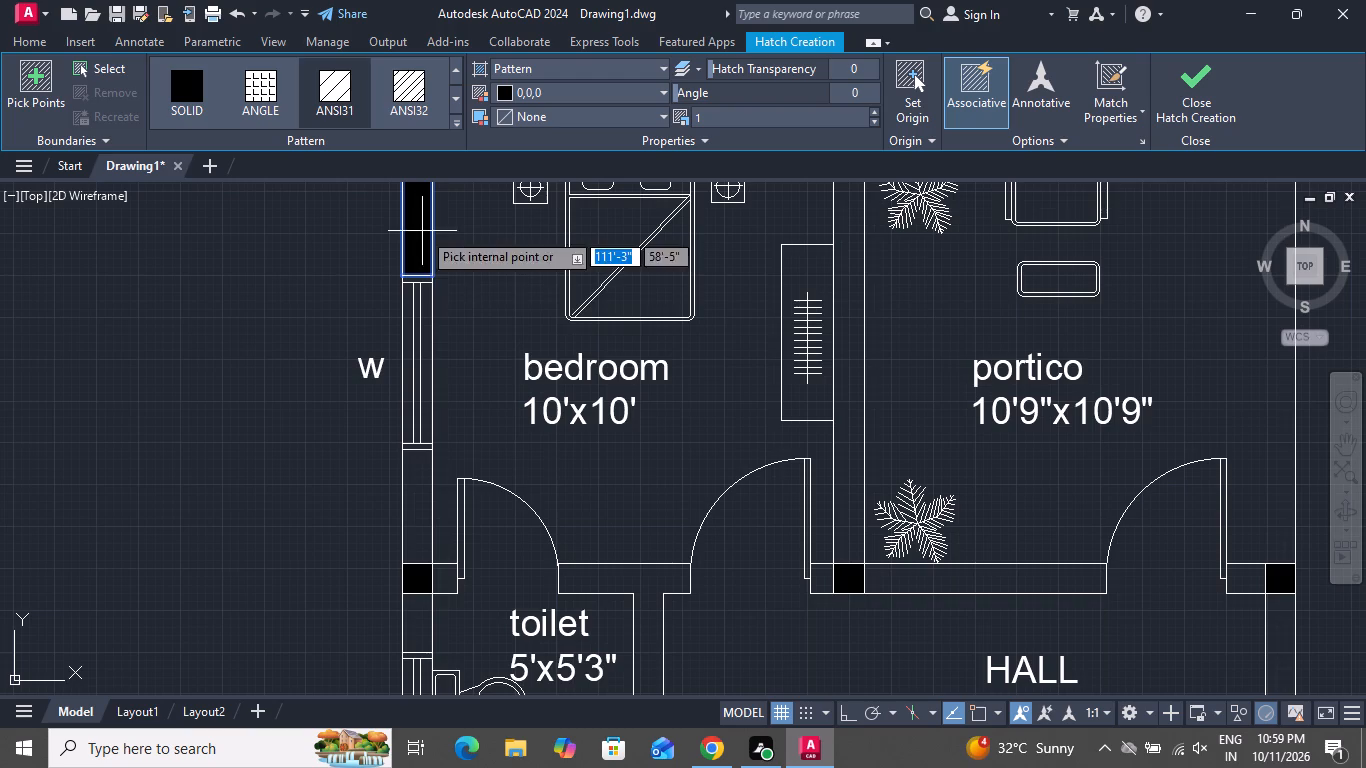
click(417, 500)
scroll(418, 486, down, 2)
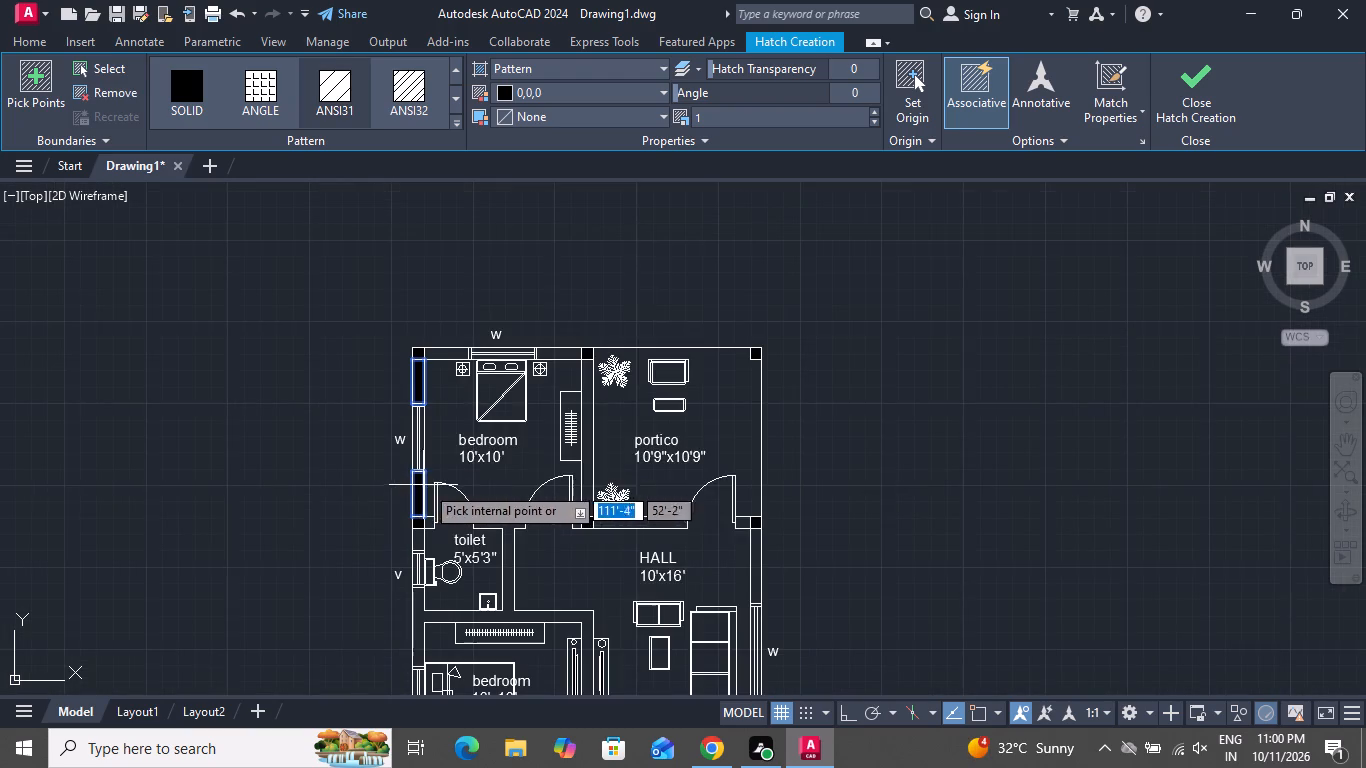
click(448, 351)
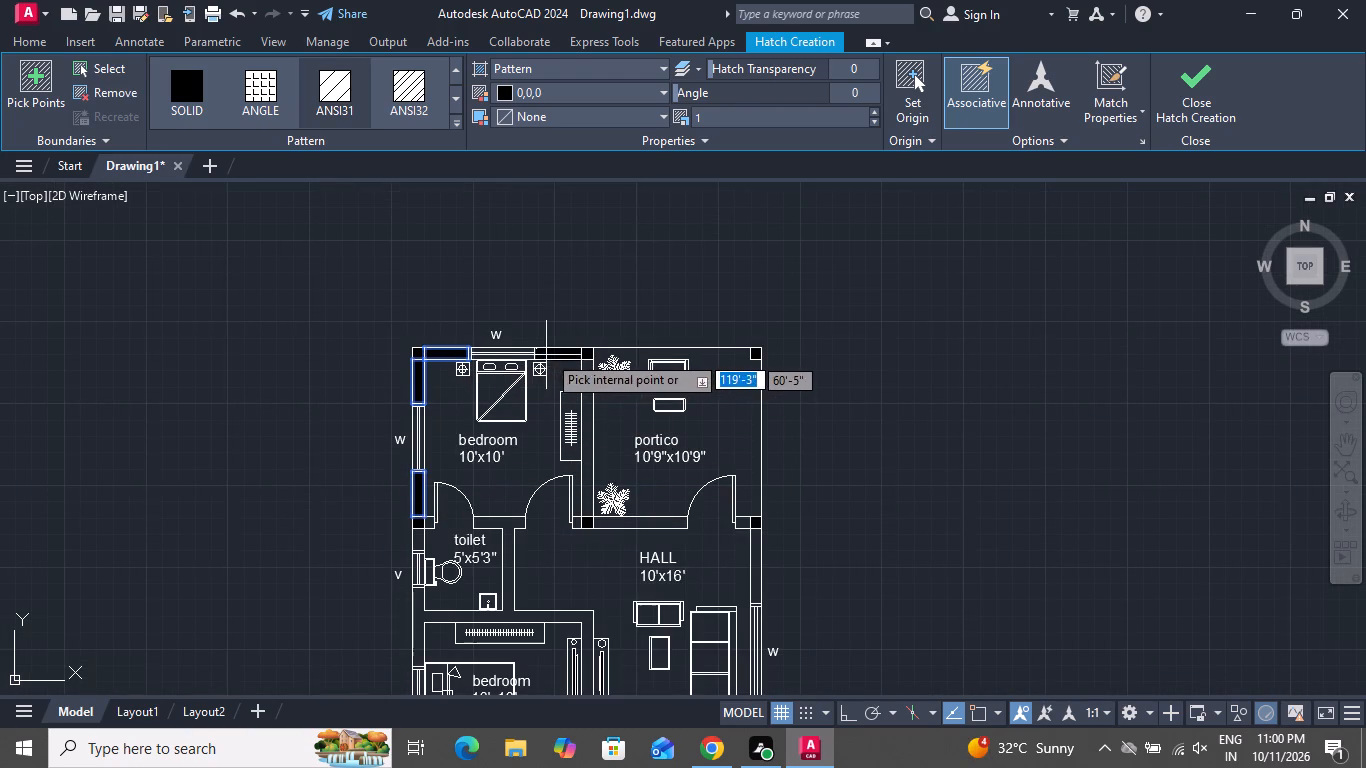
click(547, 354)
click(586, 390)
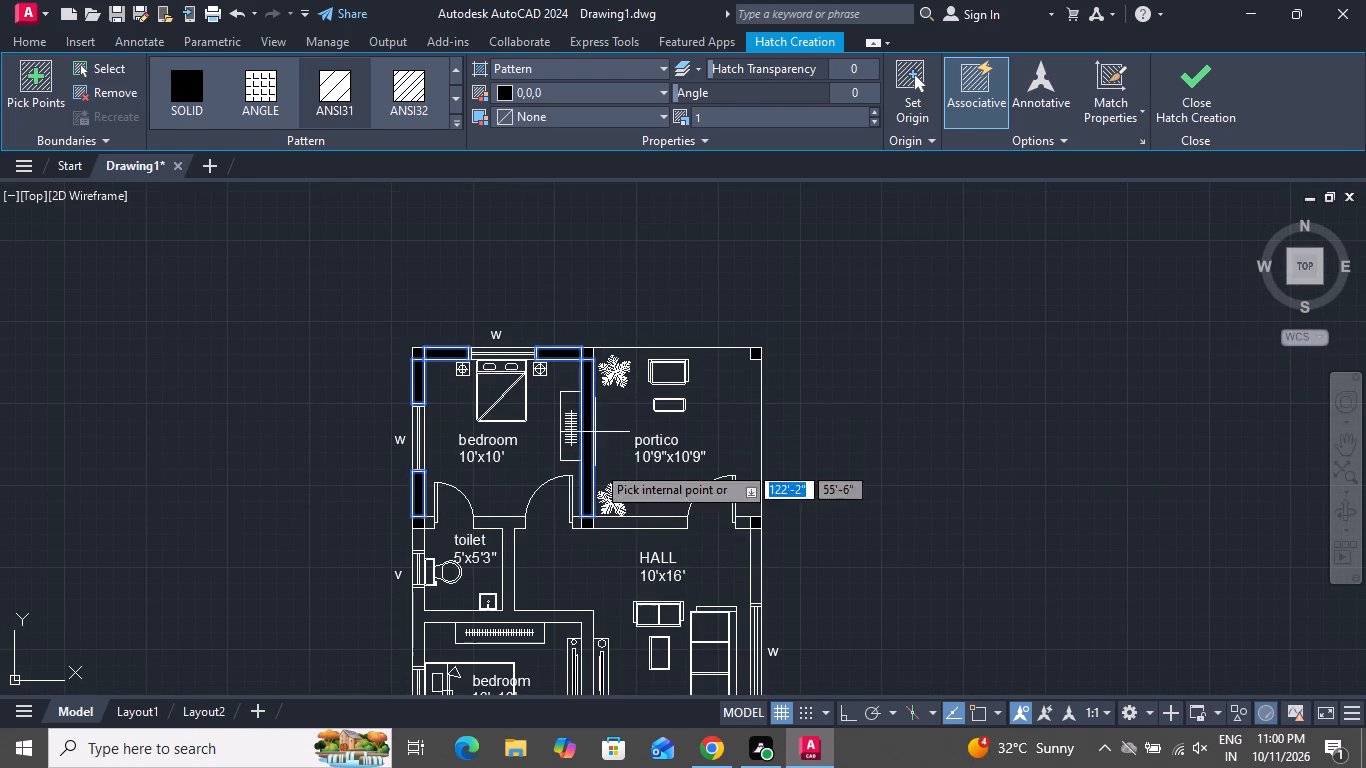
click(621, 527)
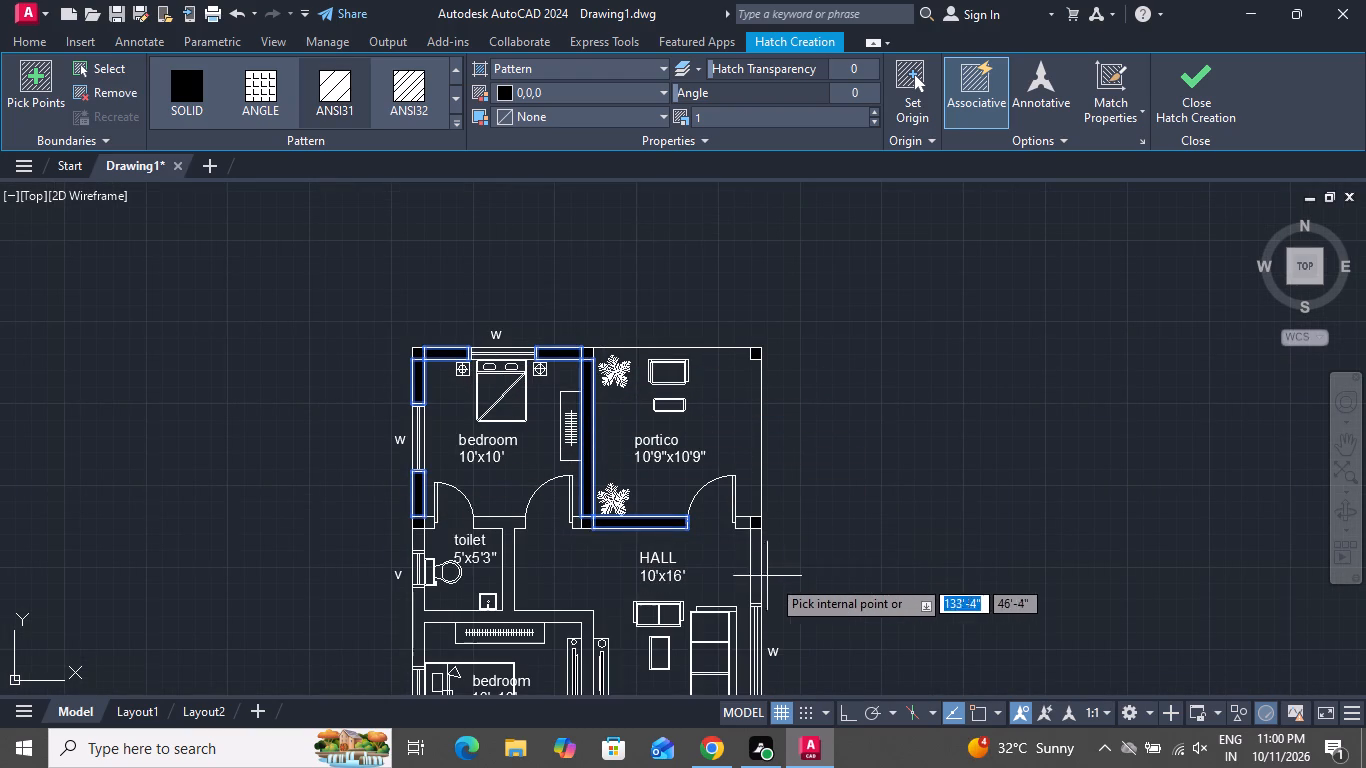
Add the hall and dining room's east wall segments and the south wall piece east of the dining window to the hatch.
click(757, 575)
scroll(738, 451, down, 2)
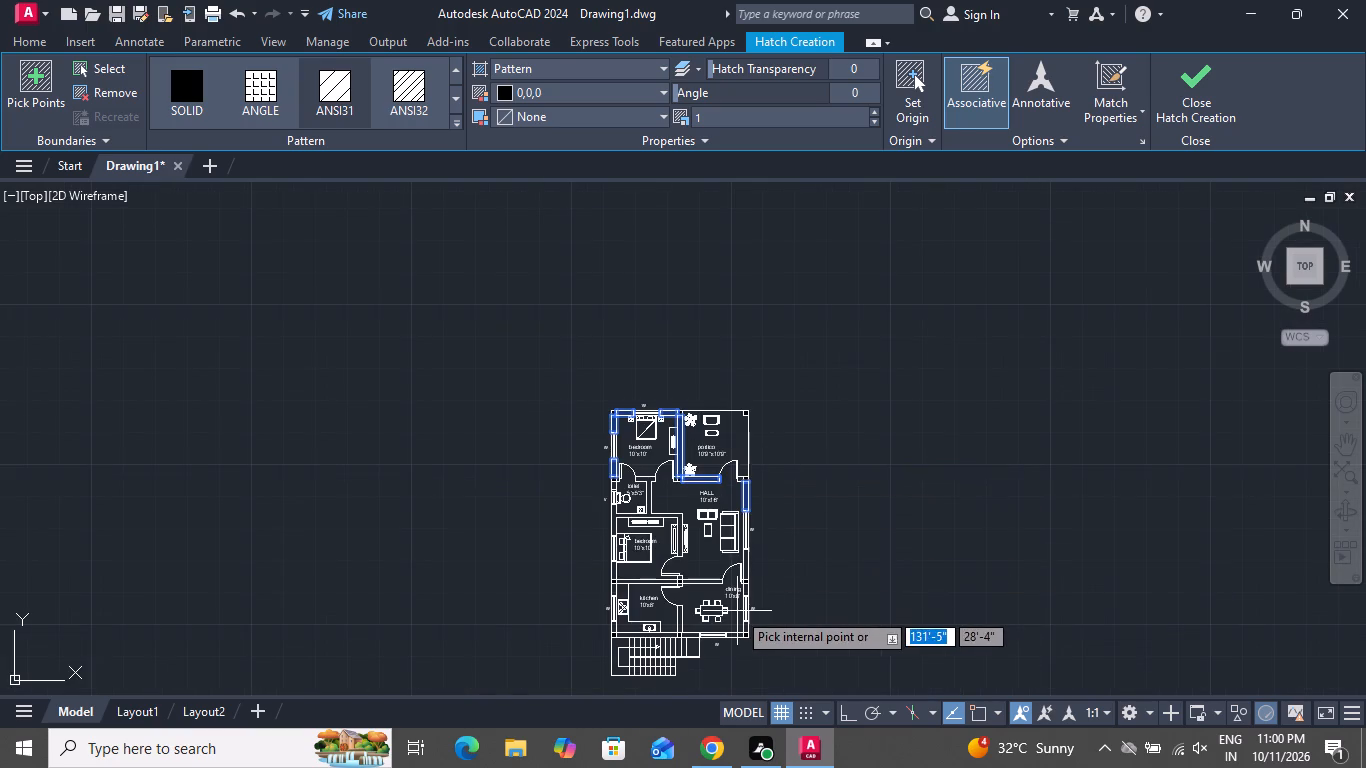
scroll(736, 611, up, 3)
click(758, 465)
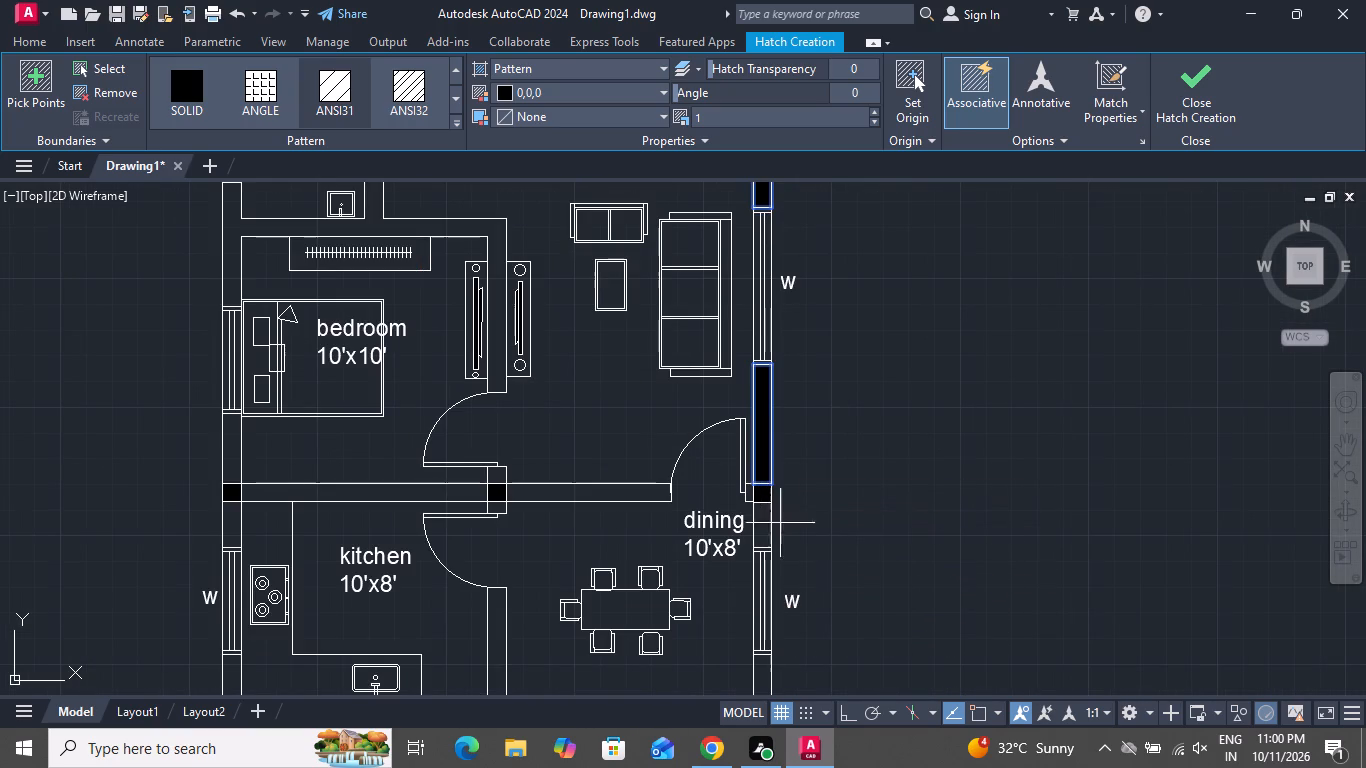
click(760, 532)
scroll(771, 538, down, 1)
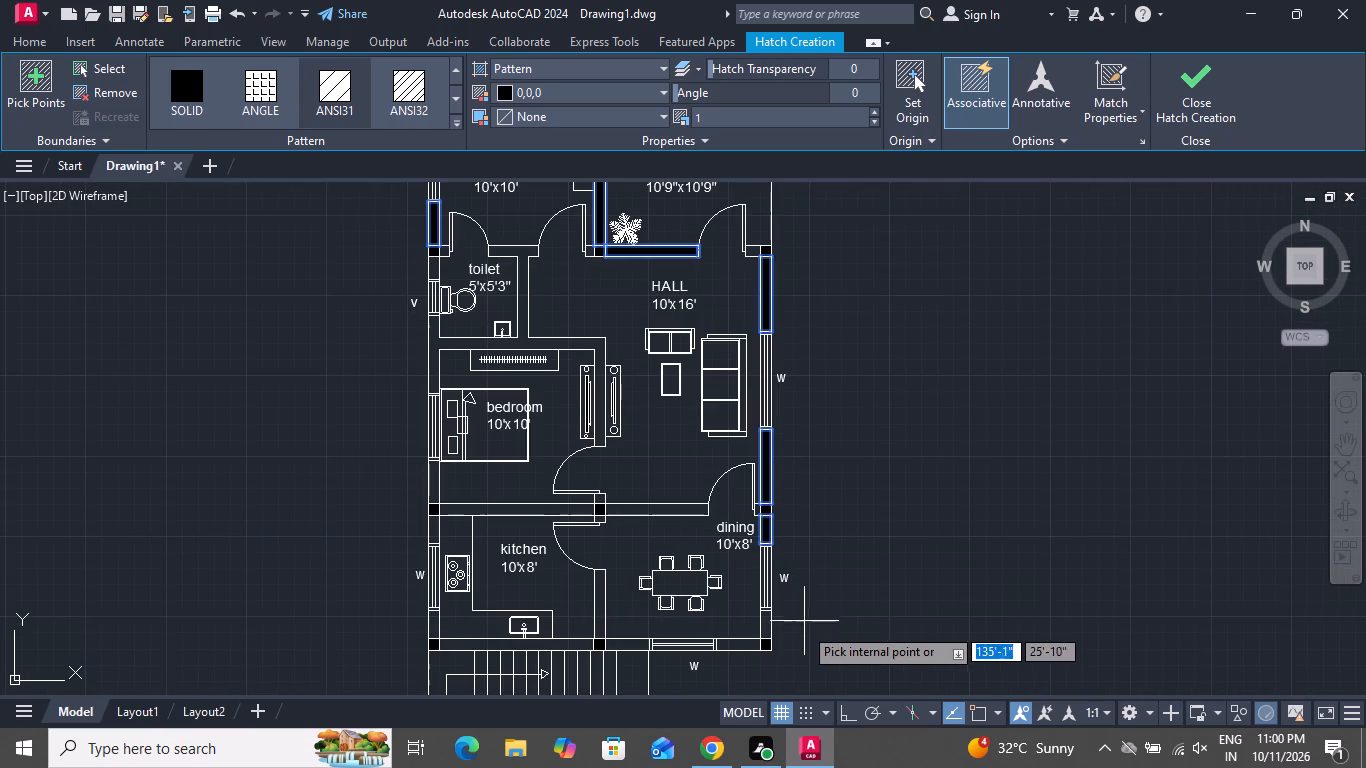
scroll(760, 628, up, 2)
click(765, 625)
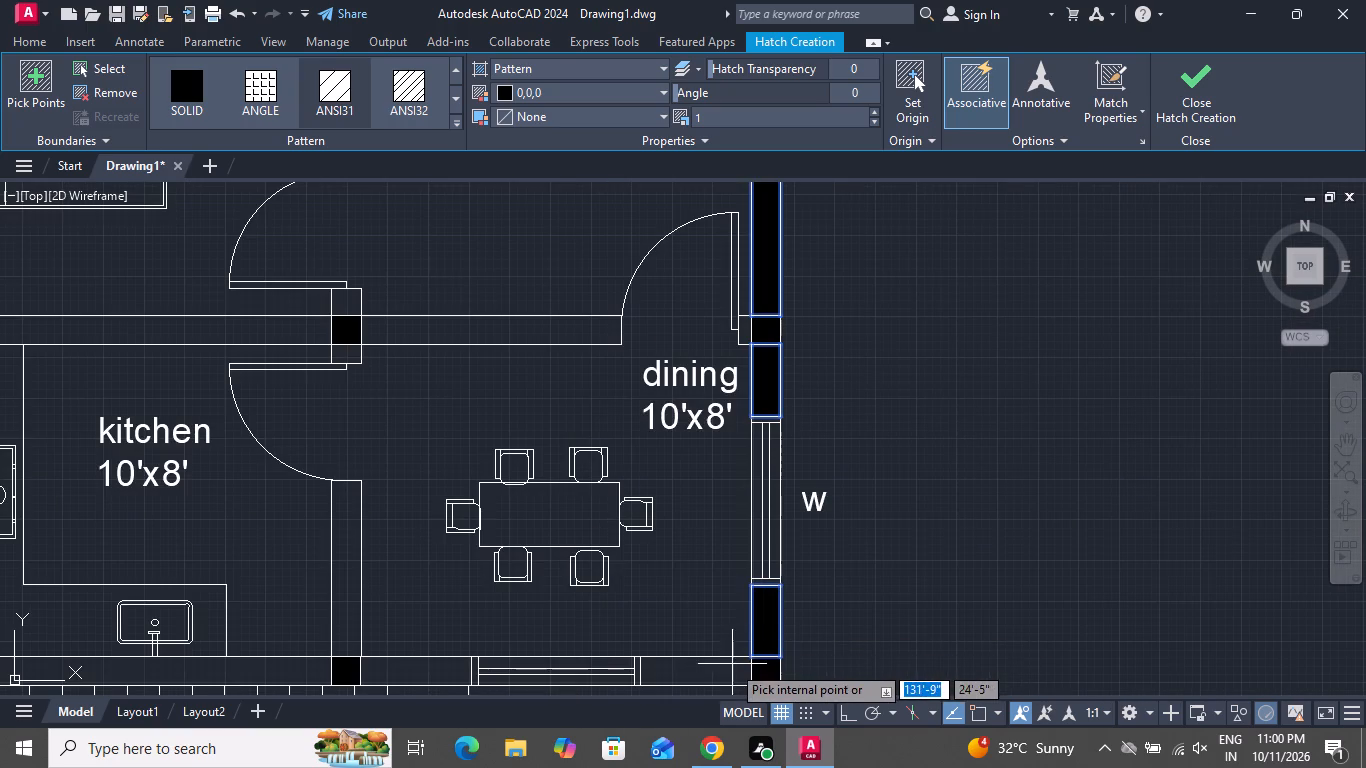
click(724, 665)
Add the remaining south wall, the kitchen–dining partition and the west wall segments beside the kitchen and lower bedroom to the hatch.
scroll(562, 637, down, 2)
scroll(480, 660, up, 3)
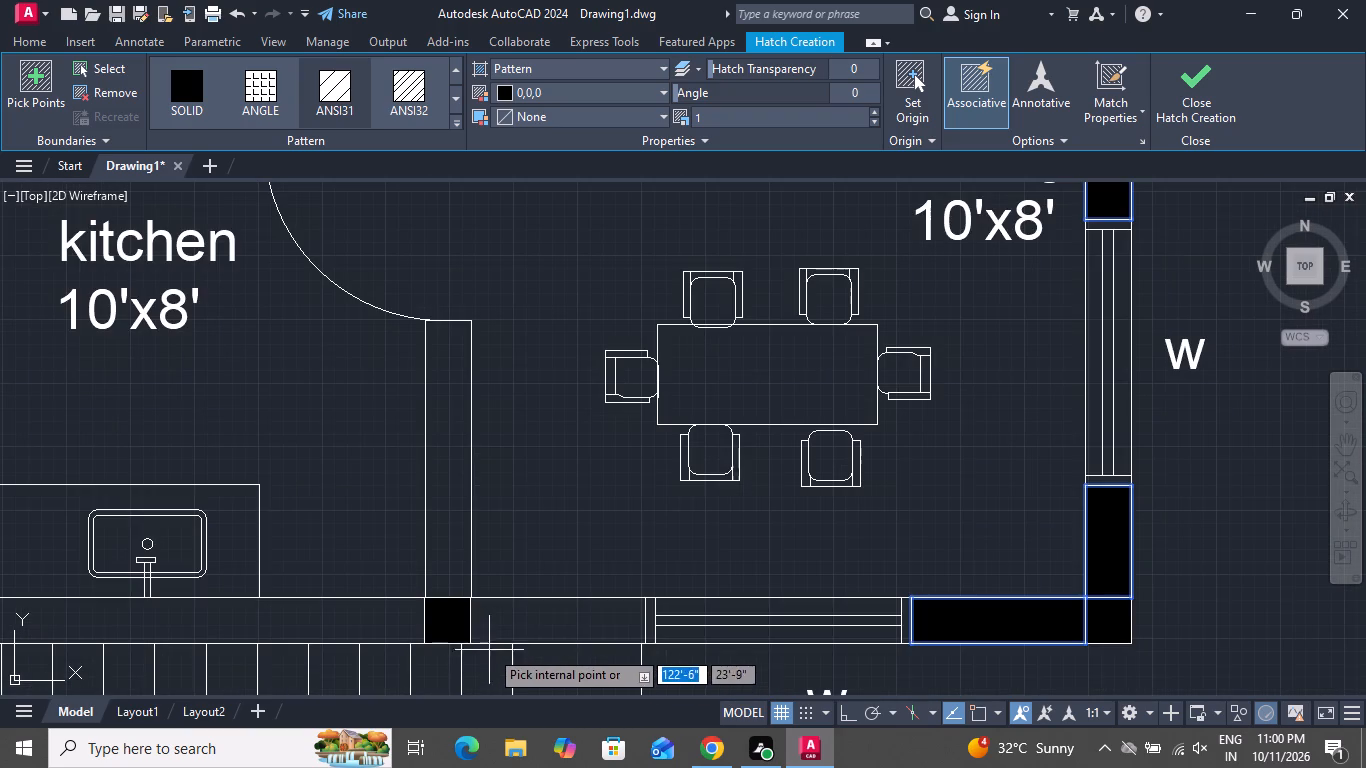
click(503, 636)
click(365, 617)
scroll(499, 615, down, 2)
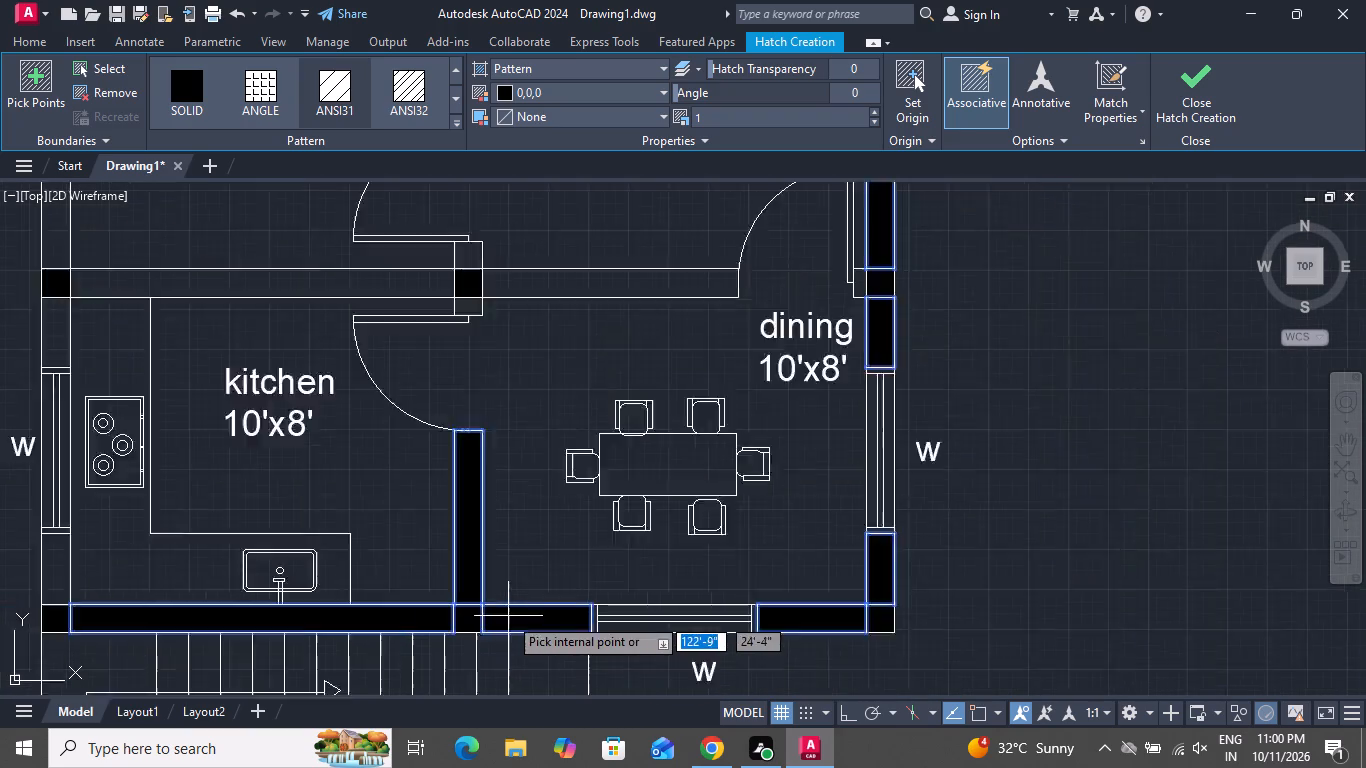
scroll(509, 616, down, 1)
scroll(326, 584, up, 2)
click(339, 604)
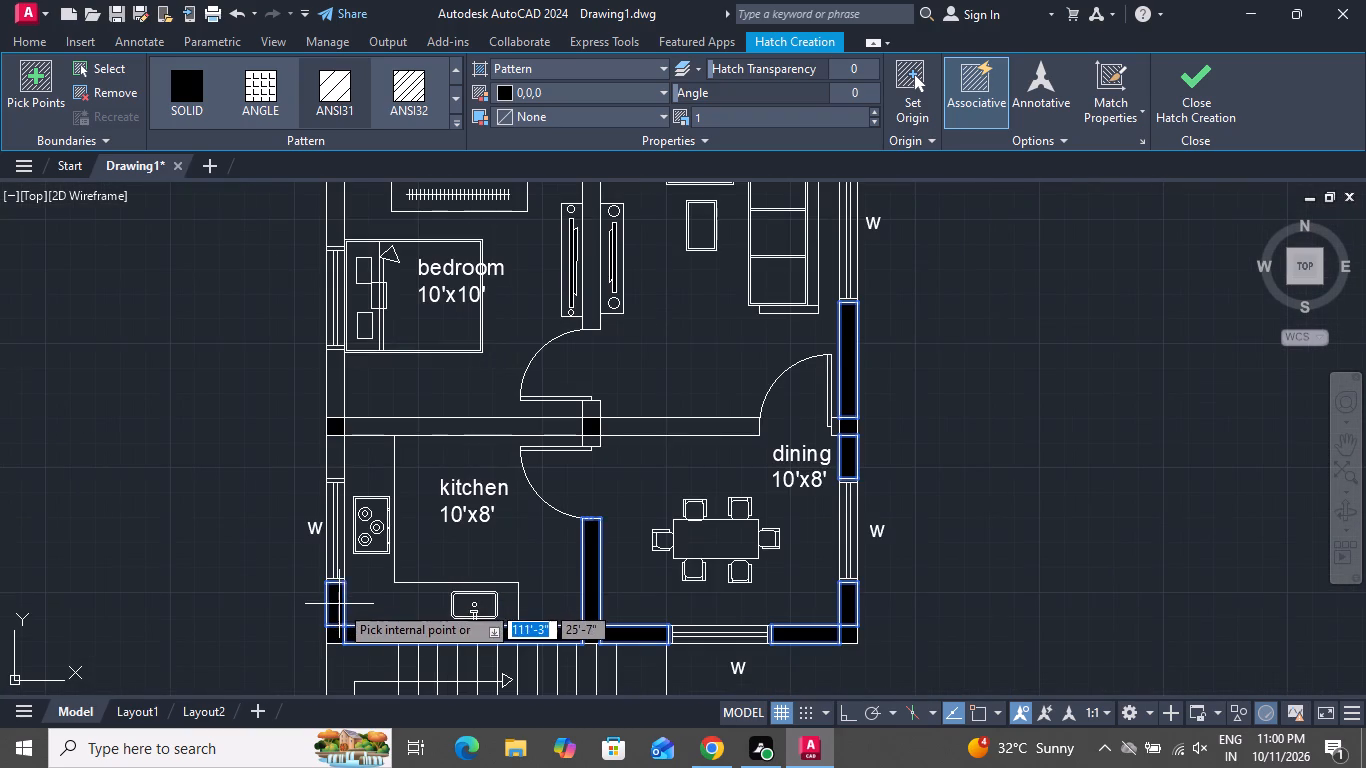
click(337, 471)
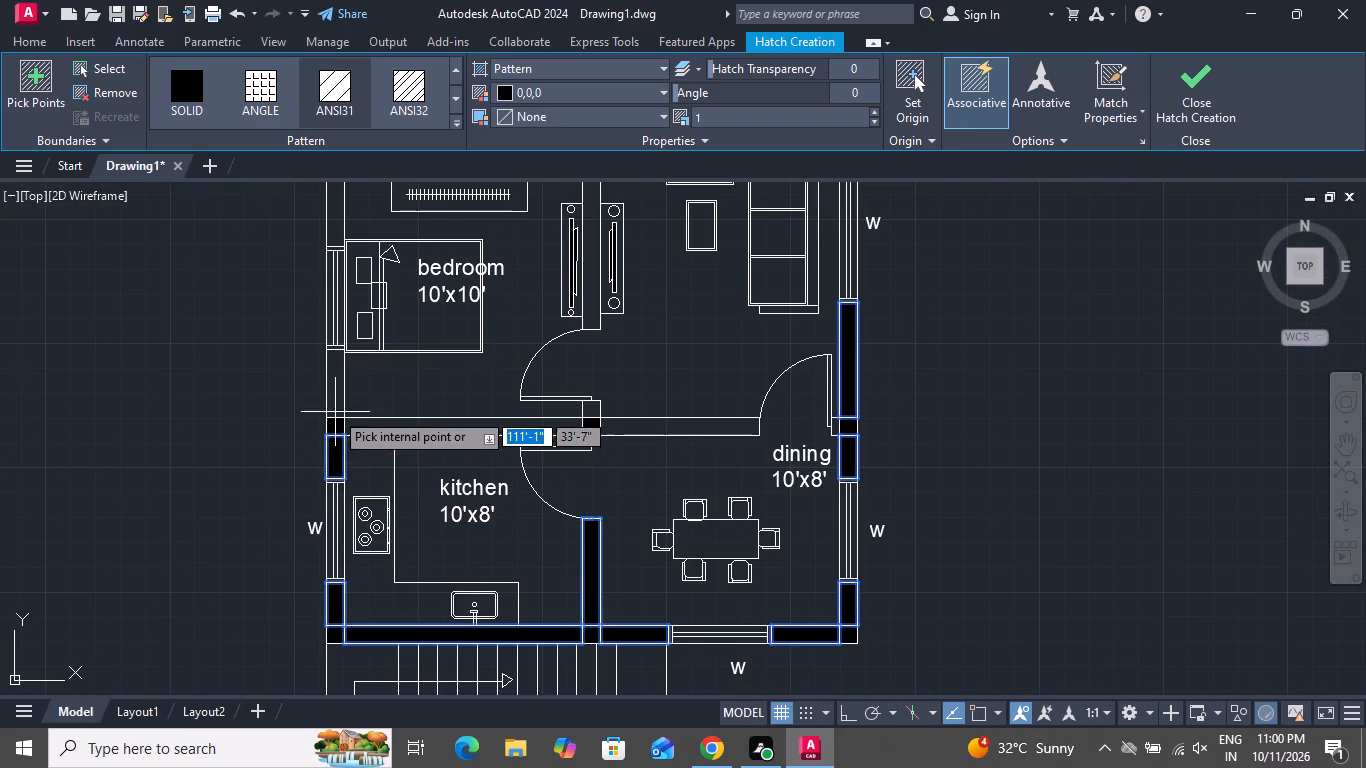
click(333, 399)
Add the walls north of the kitchen and dining room, with the short pieces at their door openings, to the hatch.
click(414, 427)
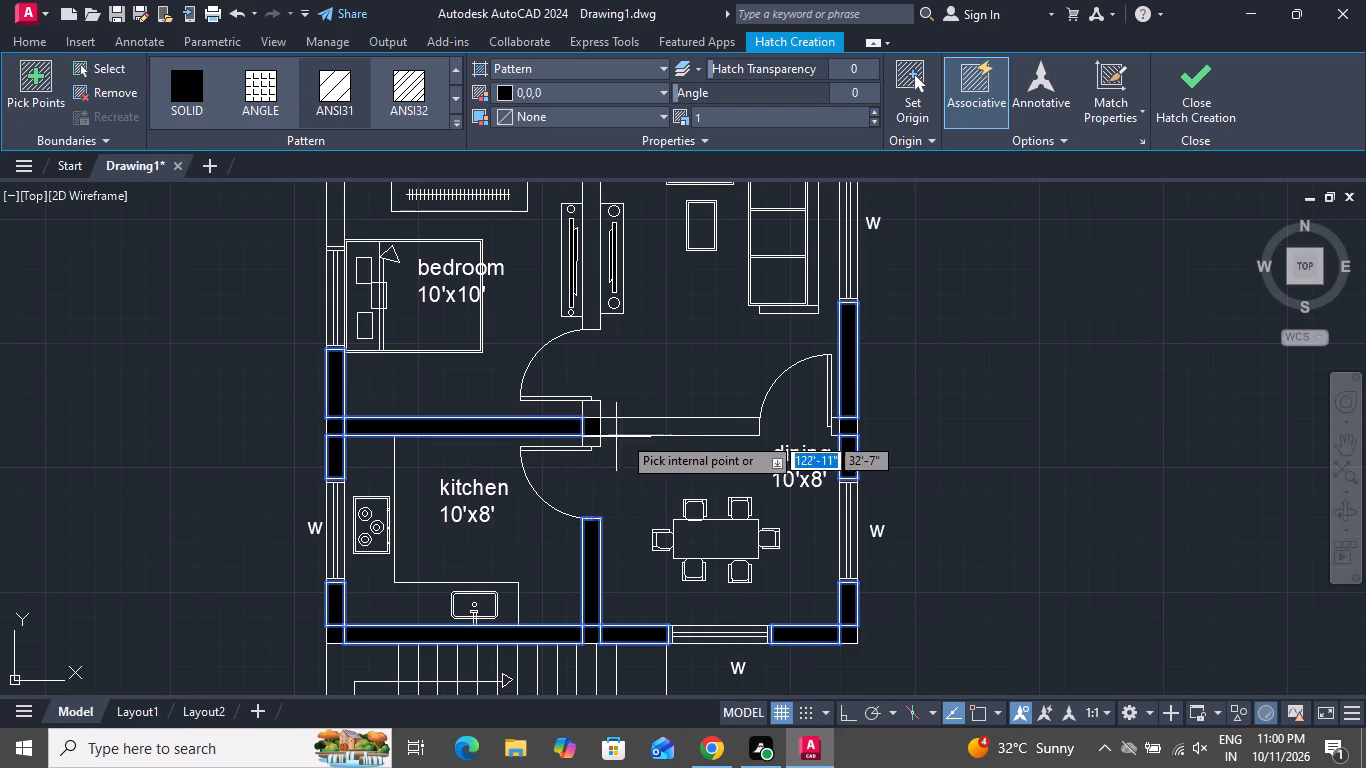
click(632, 433)
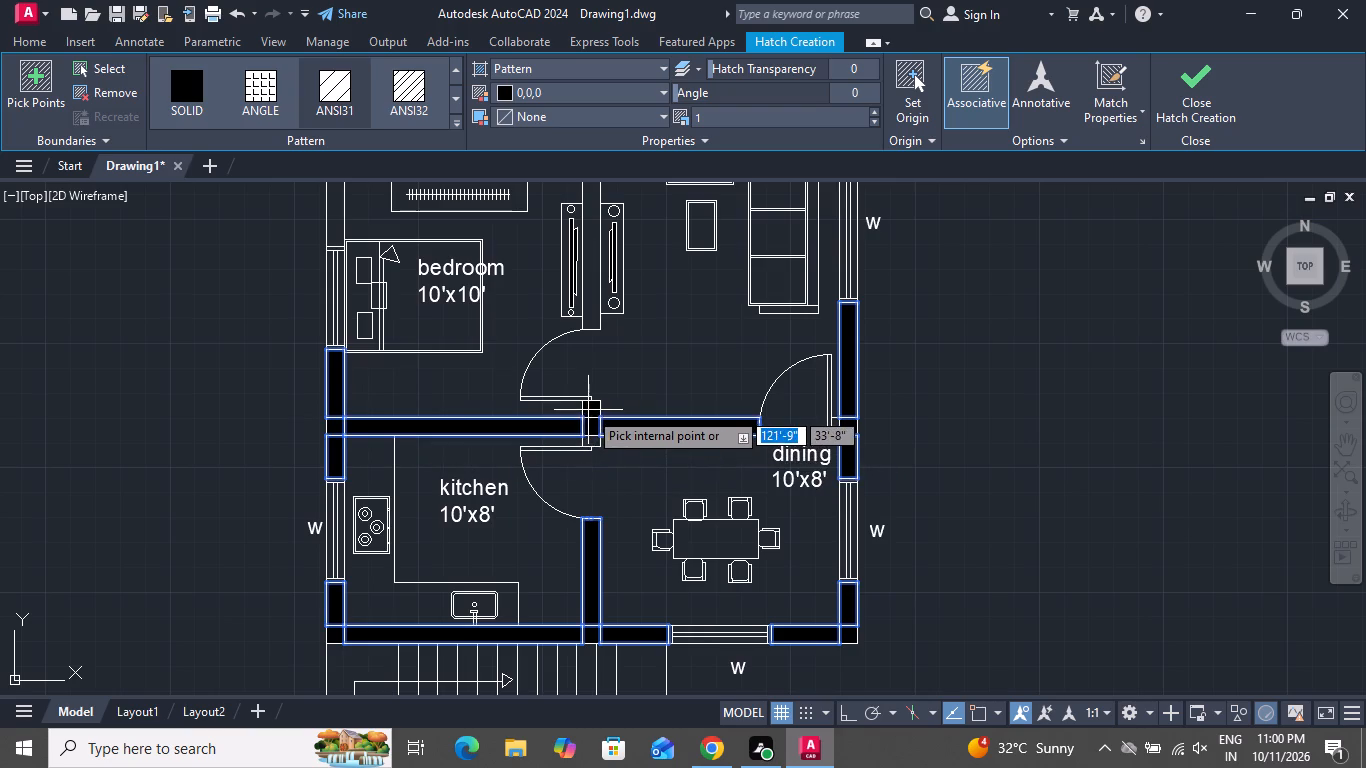
click(590, 410)
click(595, 446)
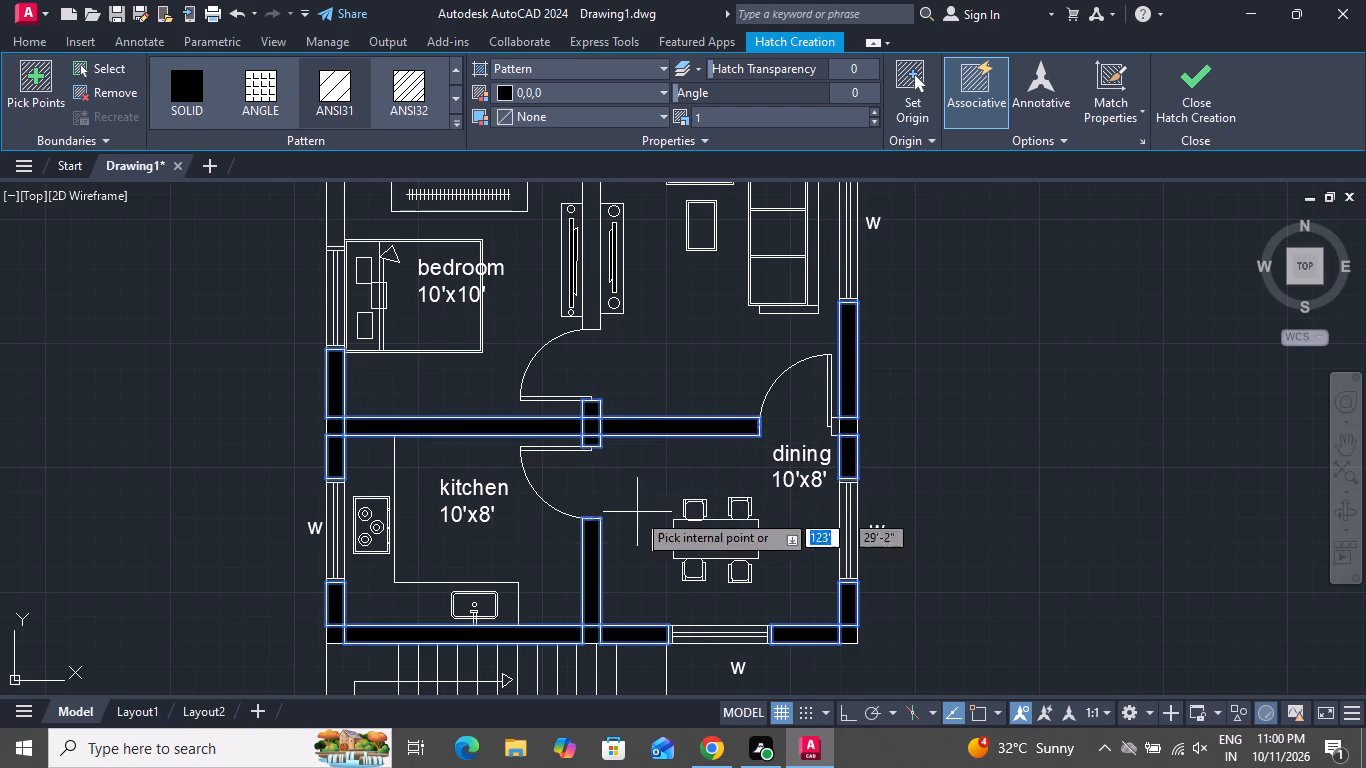
scroll(901, 437, up, 4)
click(617, 418)
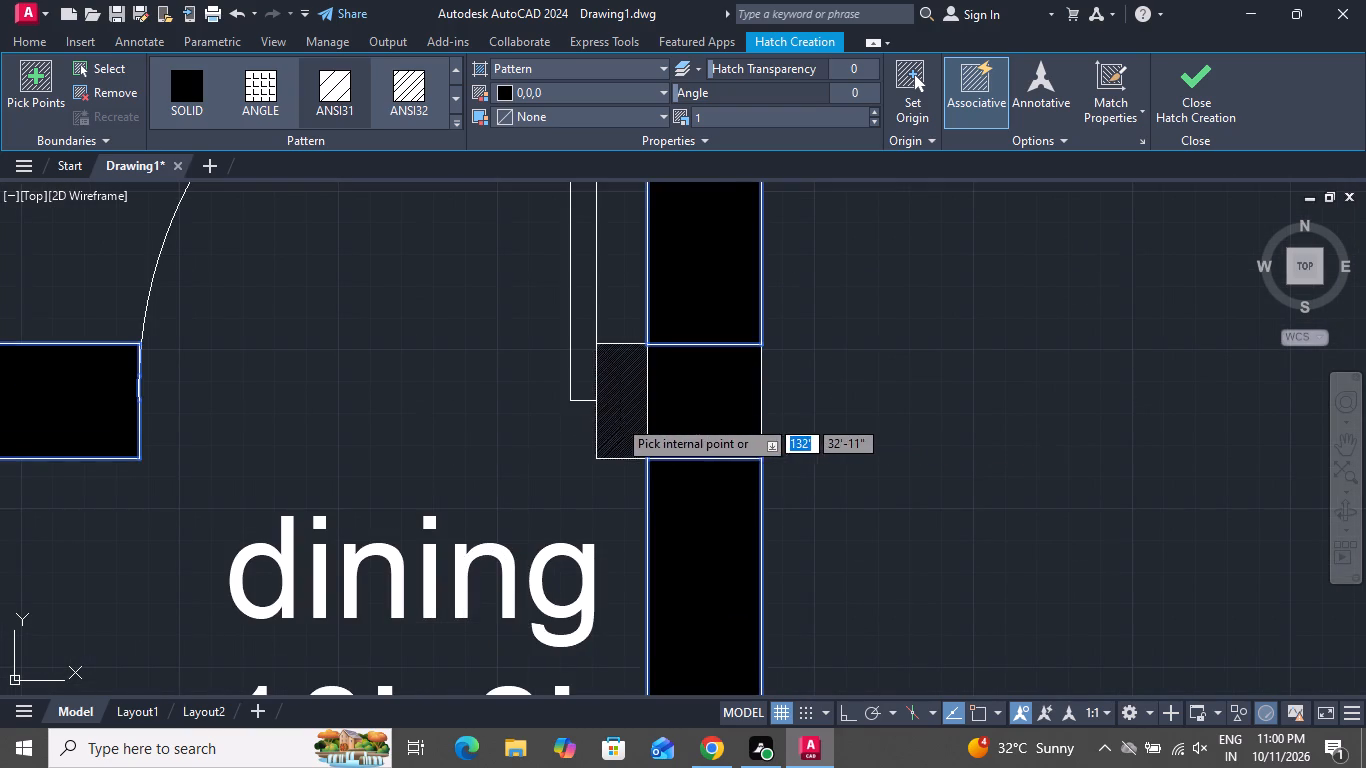
Add the walls around the toilet and lower bedroom, plus the short pieces beside the north bedroom and portico doors, to the hatch.
scroll(654, 490, down, 2)
scroll(656, 492, up, 1)
scroll(658, 496, down, 3)
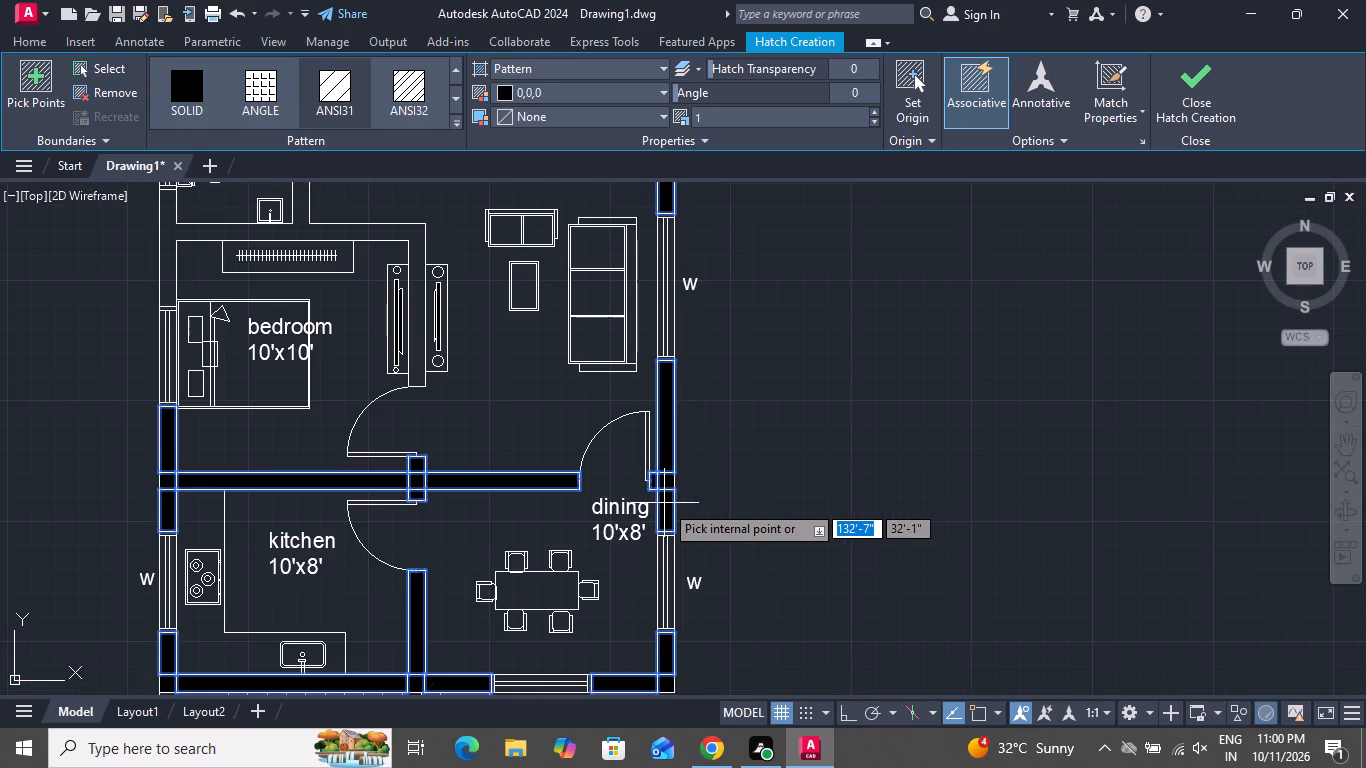
scroll(665, 494, down, 1)
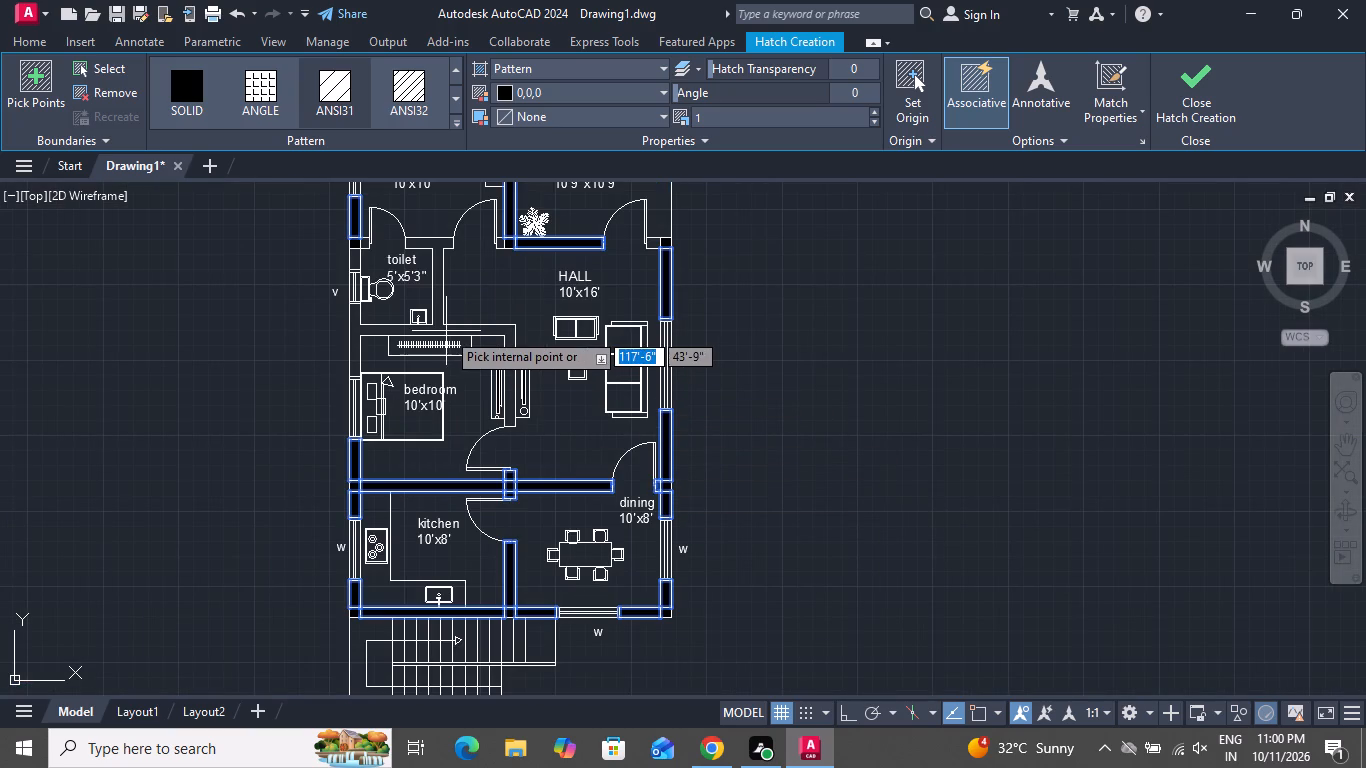
click(446, 331)
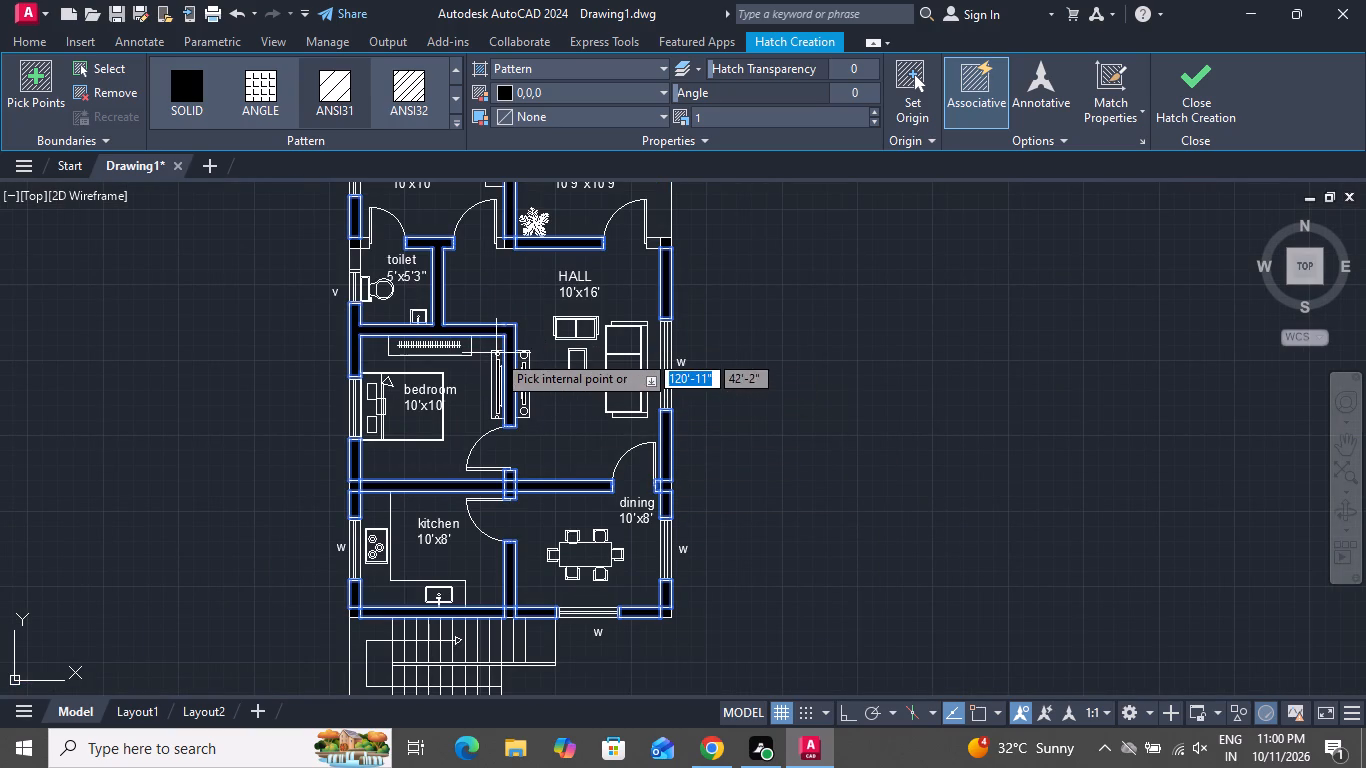
click(501, 245)
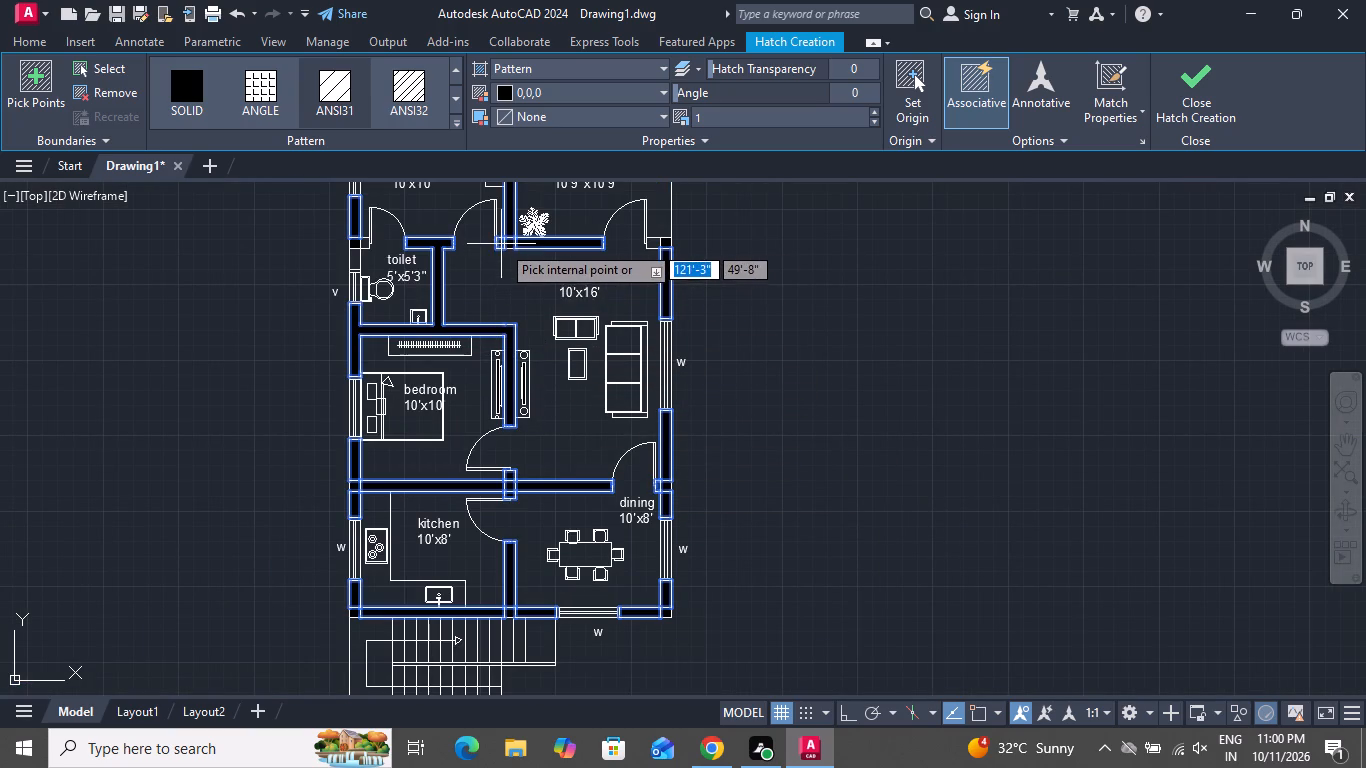
click(653, 245)
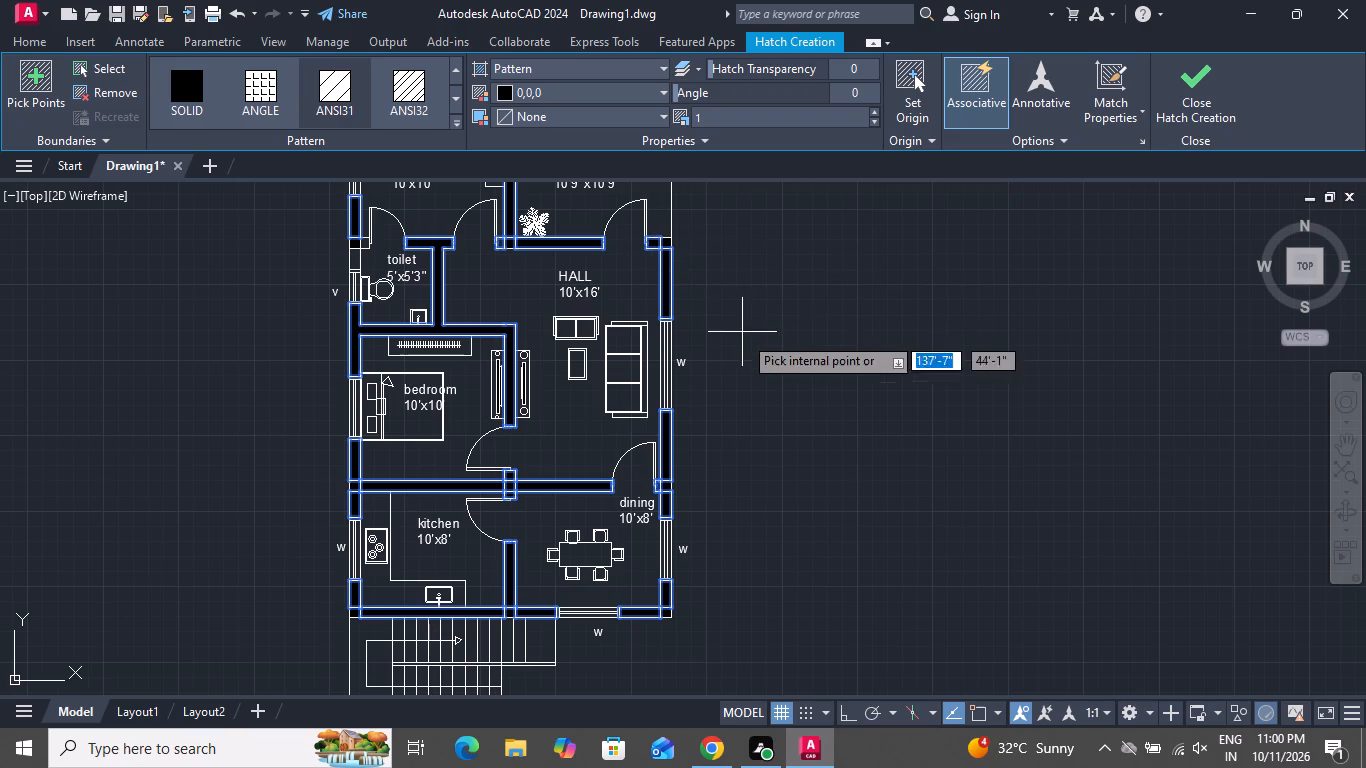
Set the wall hatch's colour to ByLayer and its scale to 51, and finish the hatch.
scroll(759, 377, down, 2)
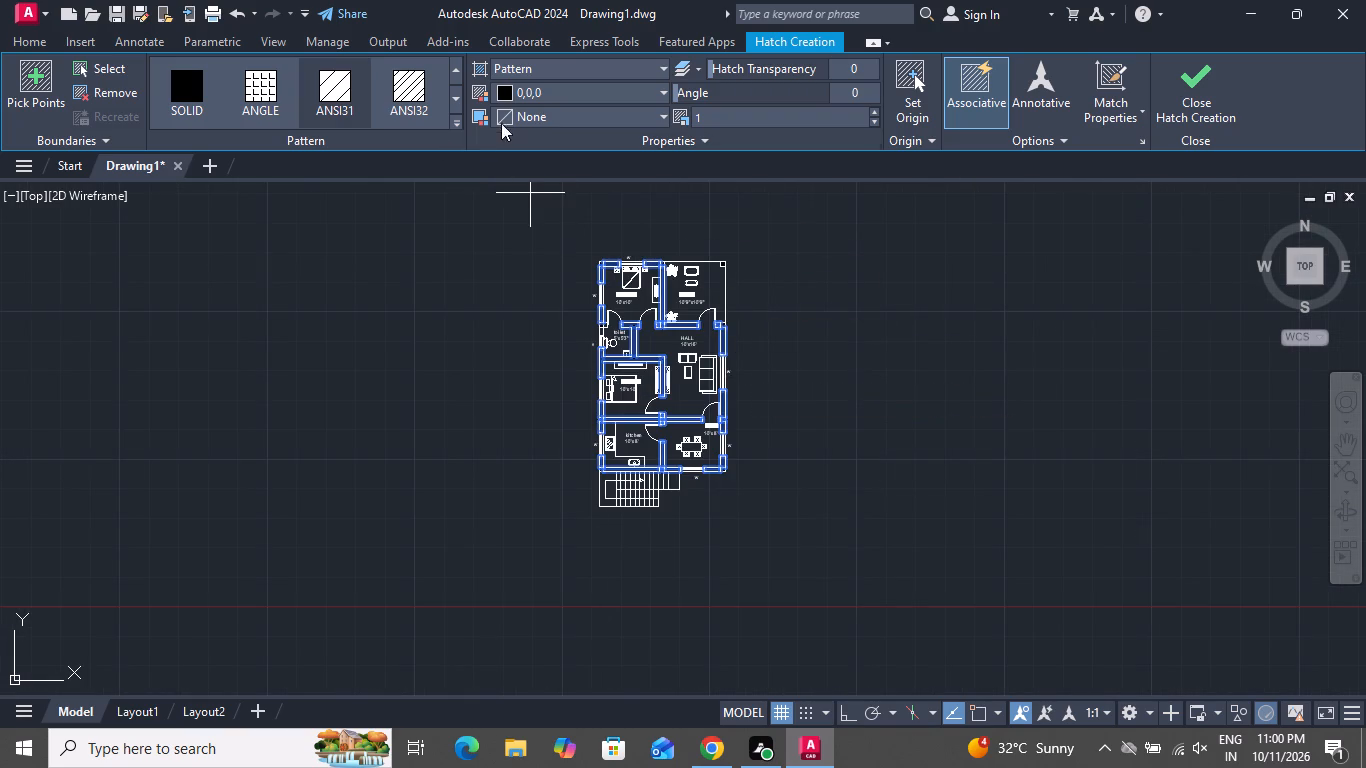
click(527, 97)
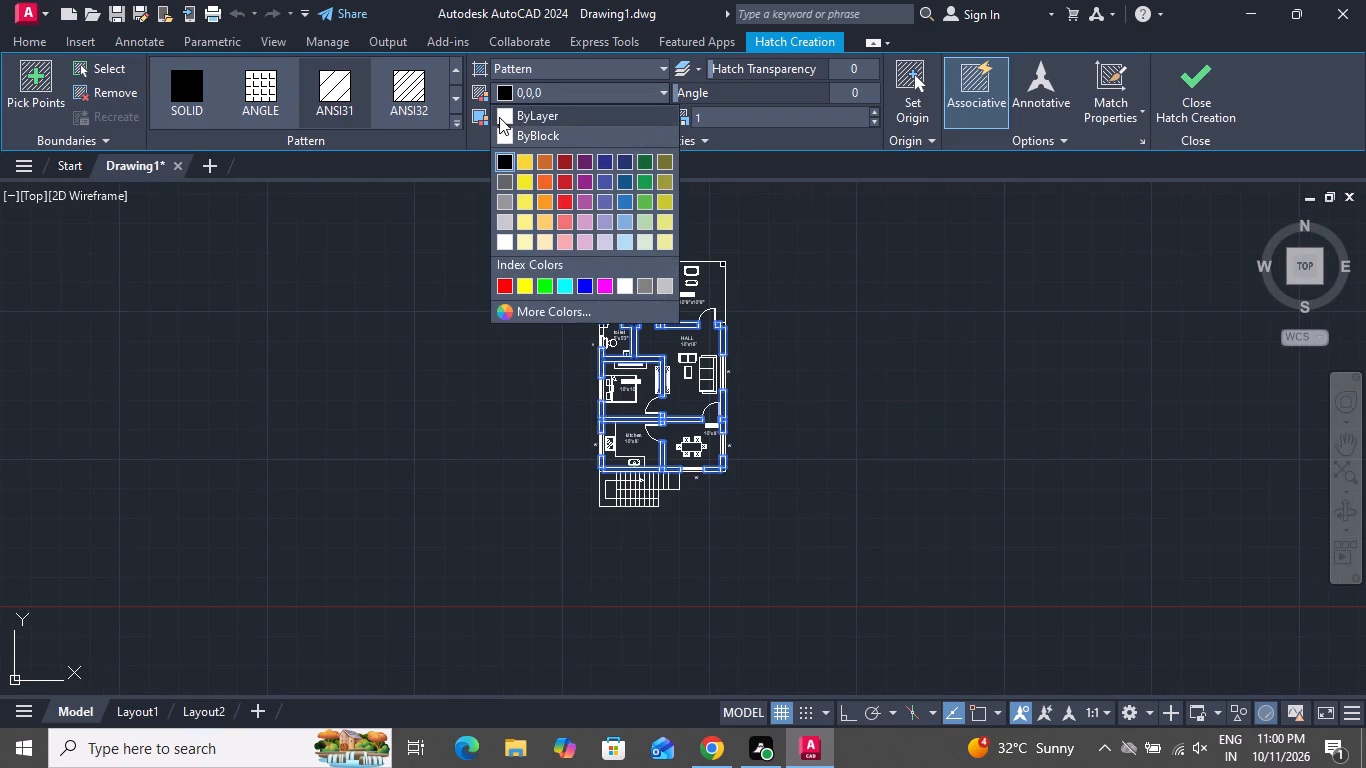
click(499, 117)
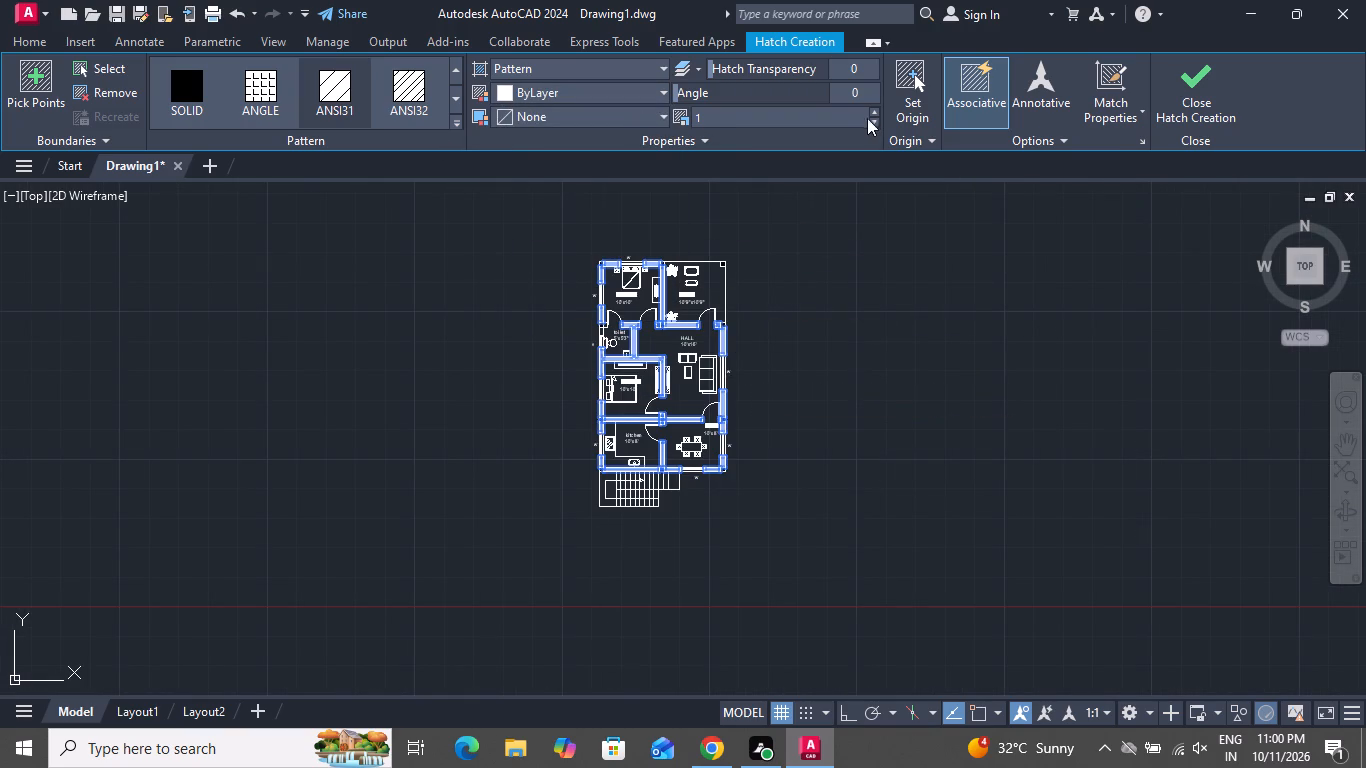
click(871, 113)
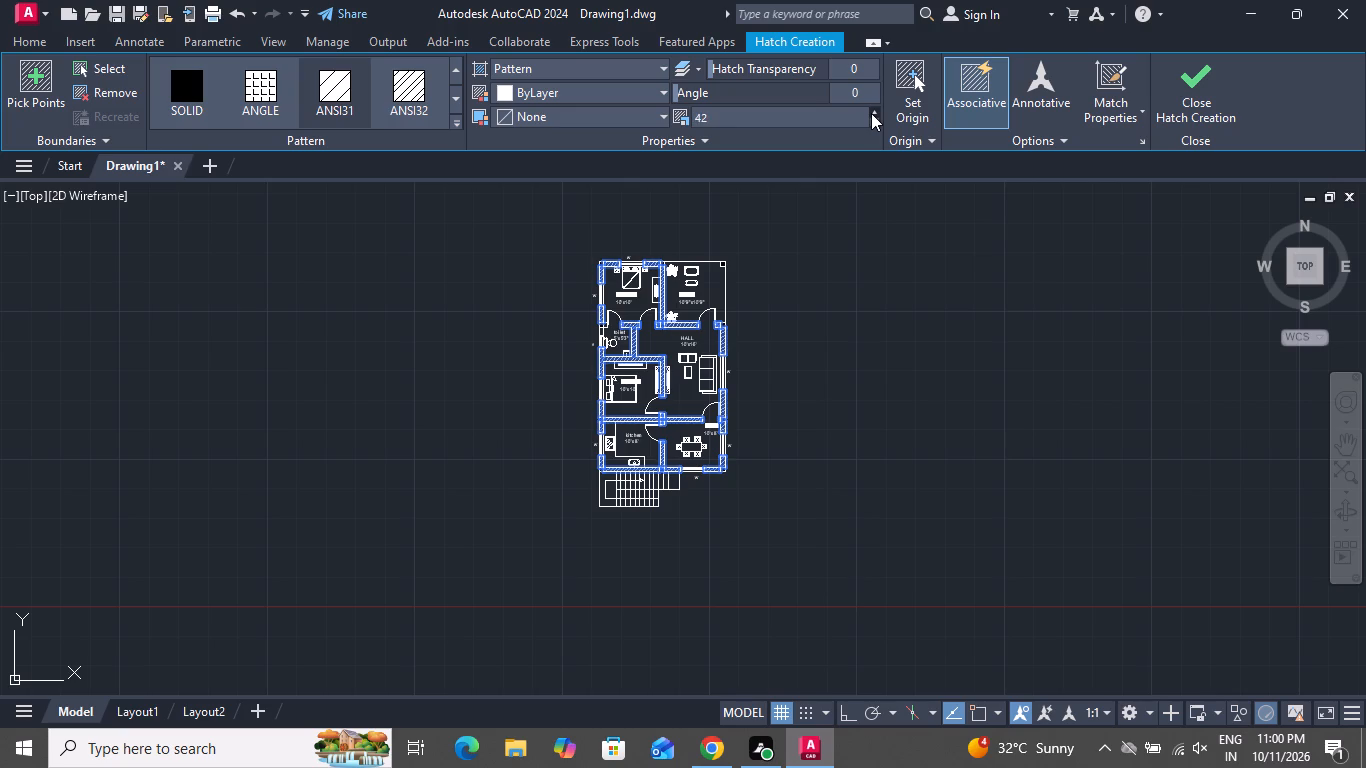
right_click(326, 410)
click(351, 444)
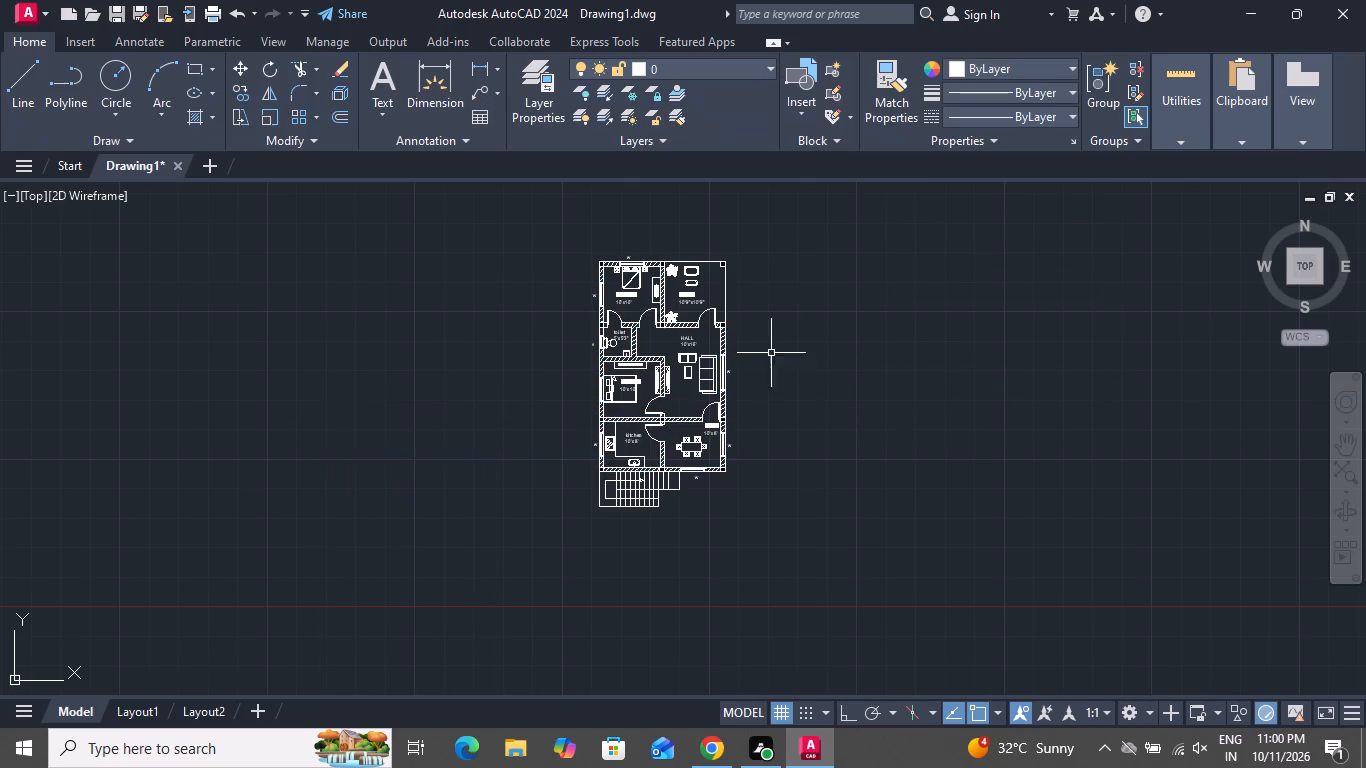
Change the wall hatch's colour to orange 248,153,30.
scroll(790, 344, up, 3)
scroll(791, 344, down, 2)
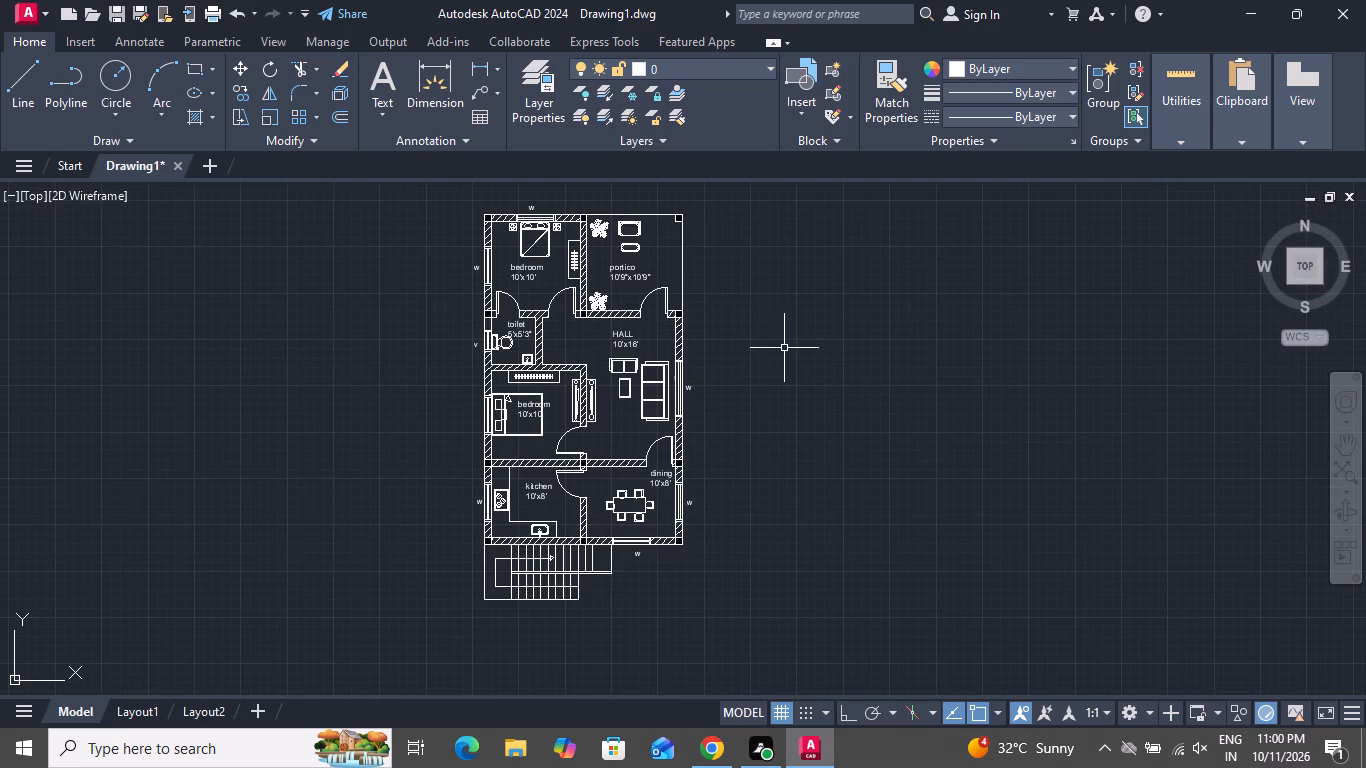
scroll(588, 266, up, 2)
click(569, 266)
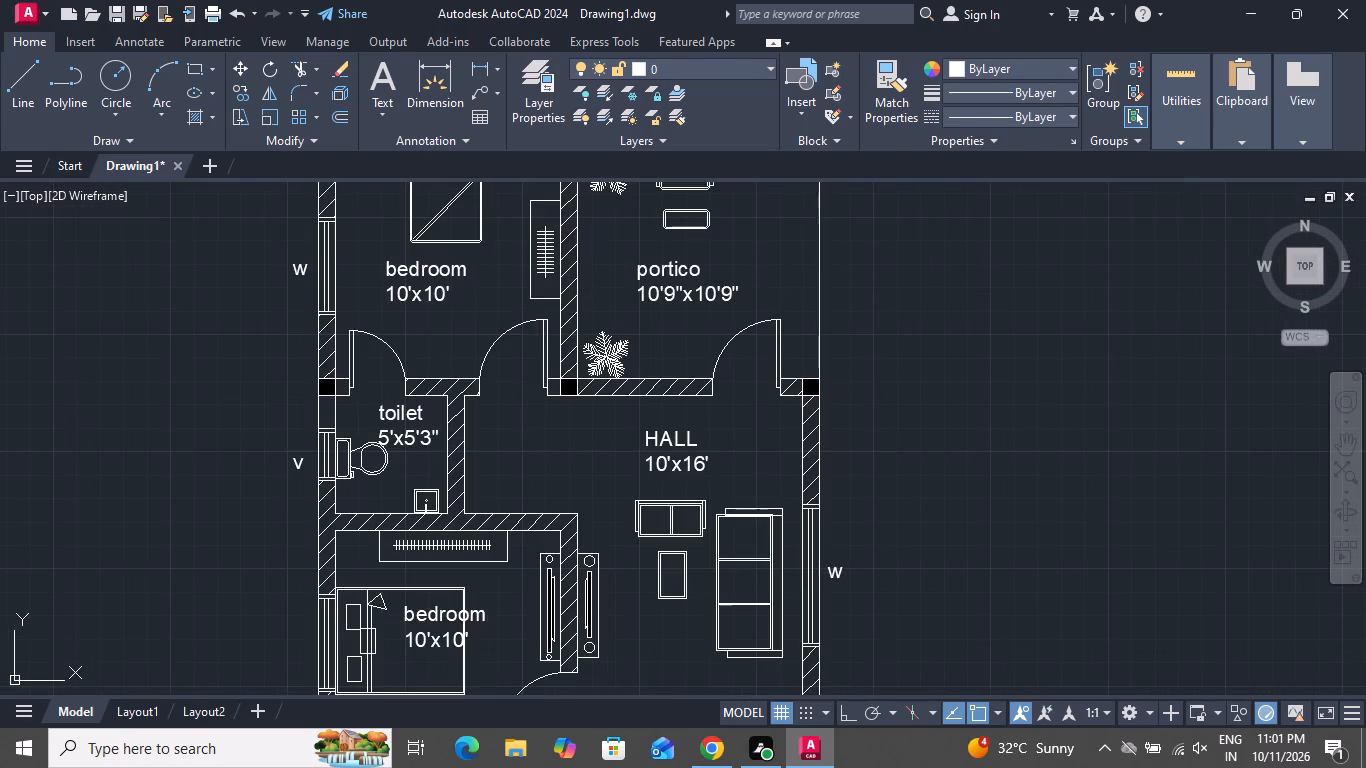
click(587, 96)
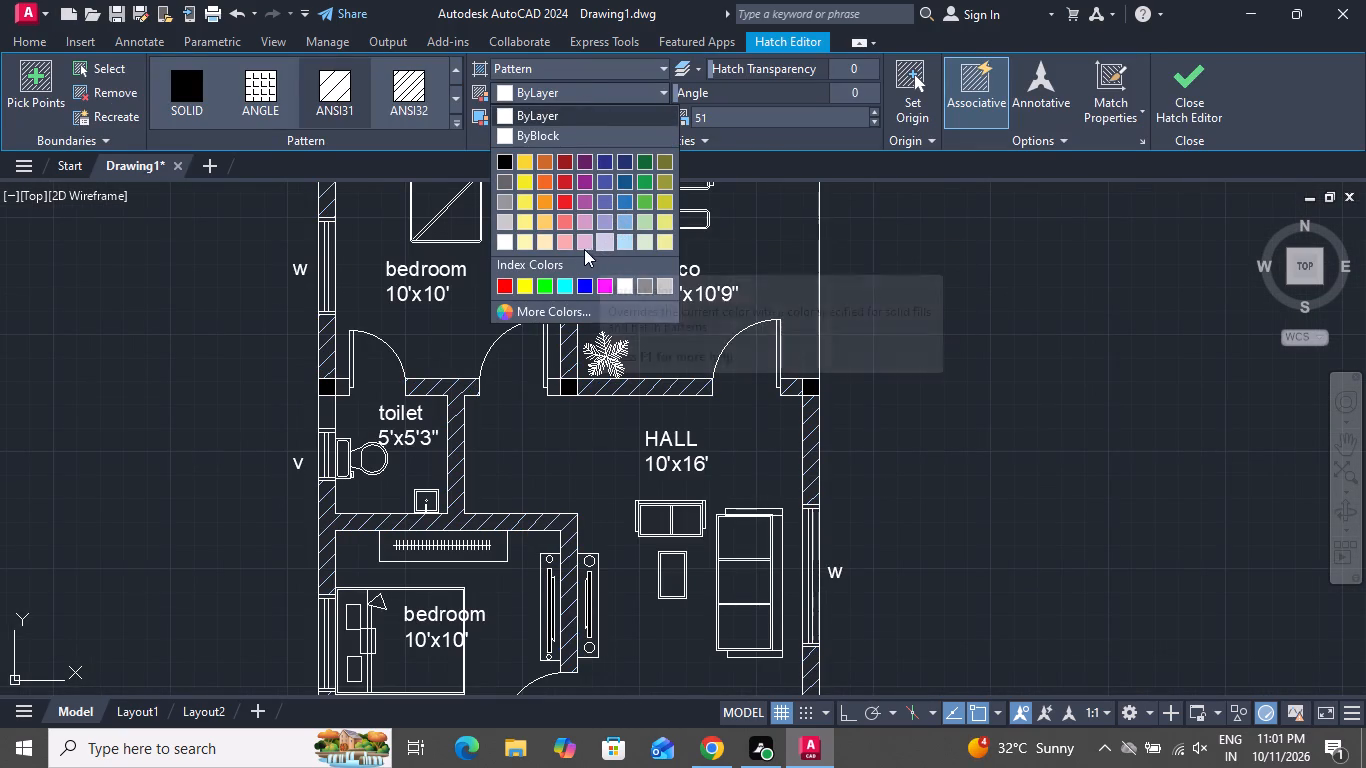
click(545, 207)
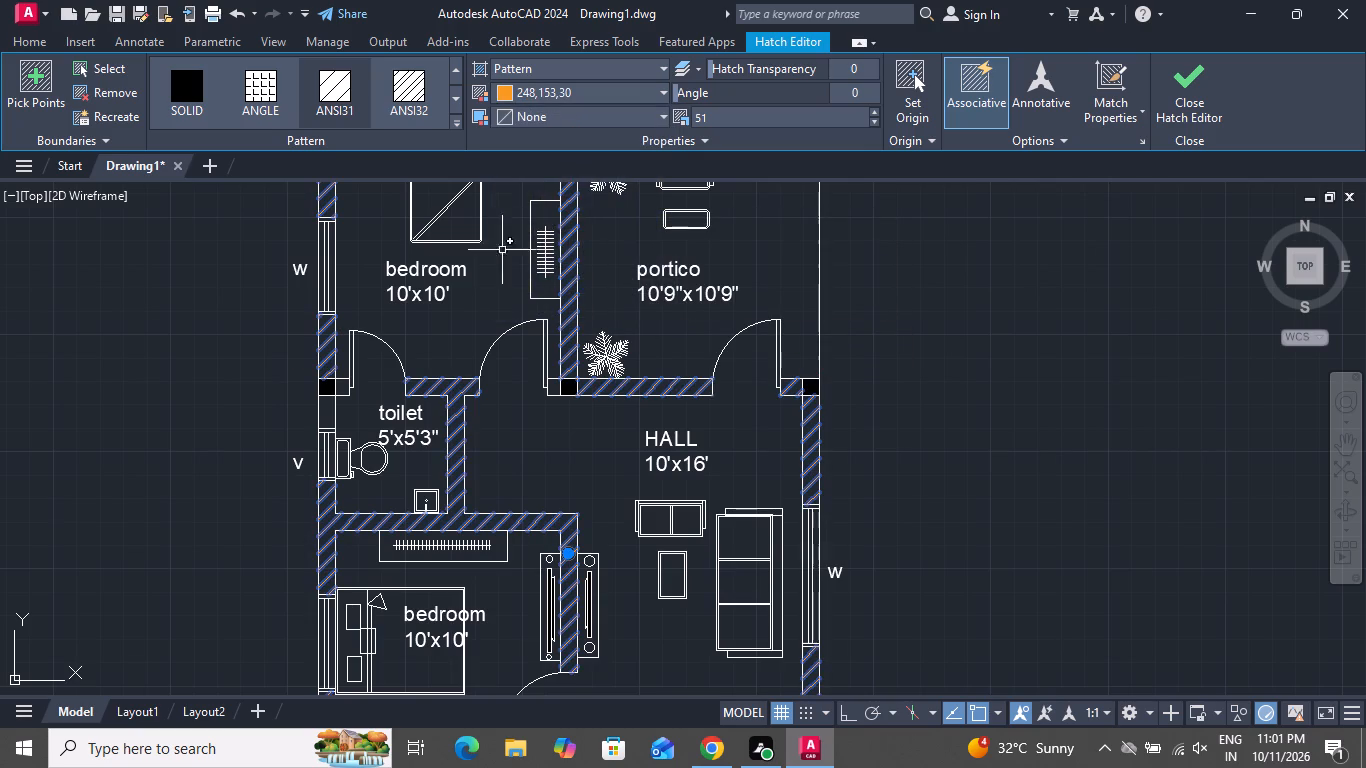
scroll(251, 295, down, 3)
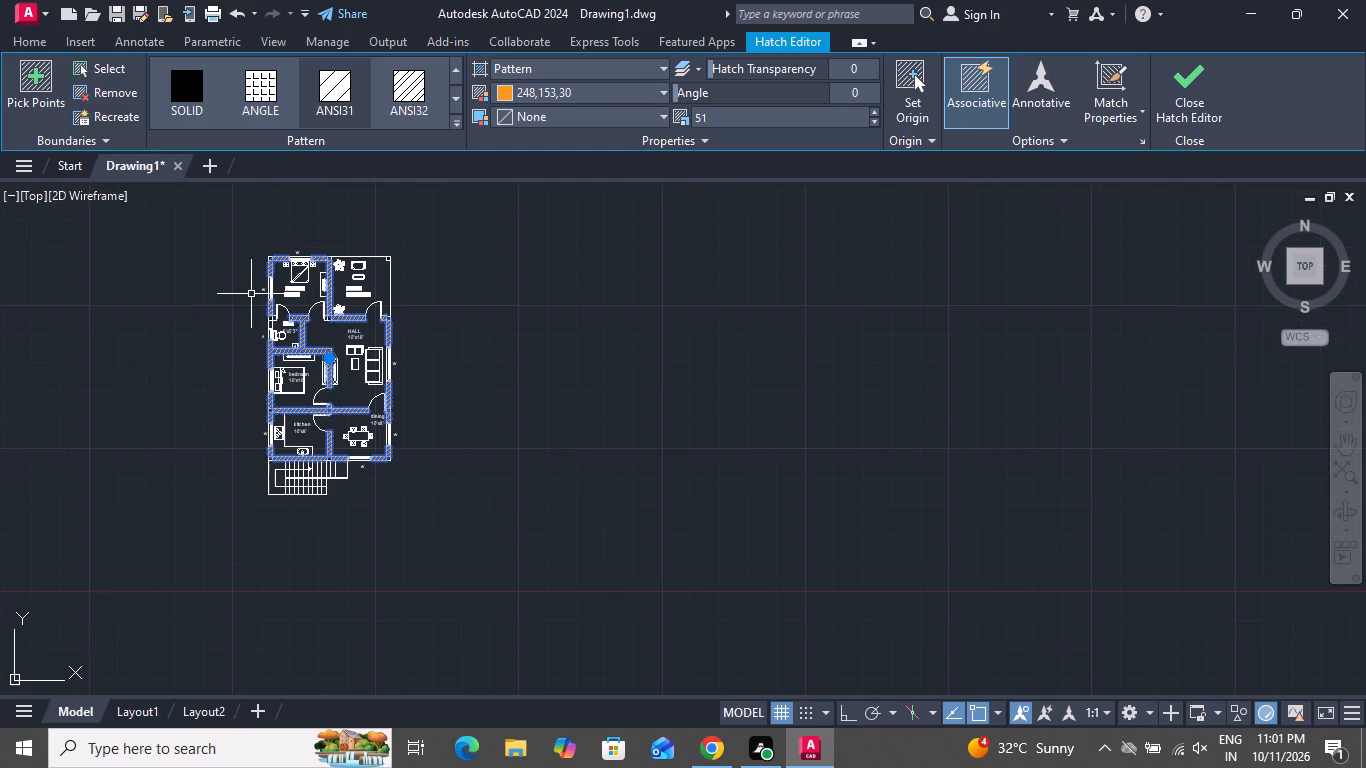
Deselect the wall hatch and leave hatch editing.
click(166, 280)
click(96, 295)
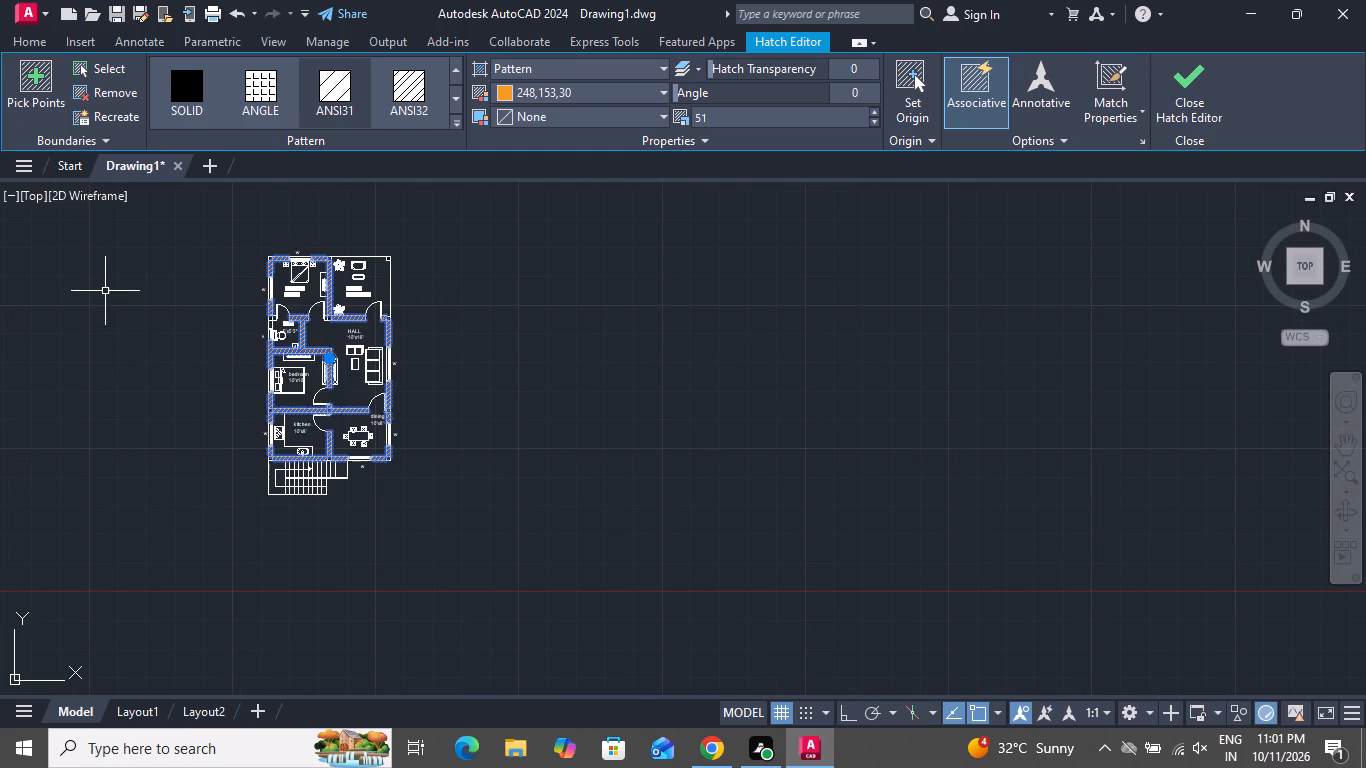
right_click(105, 291)
click(90, 308)
click(89, 308)
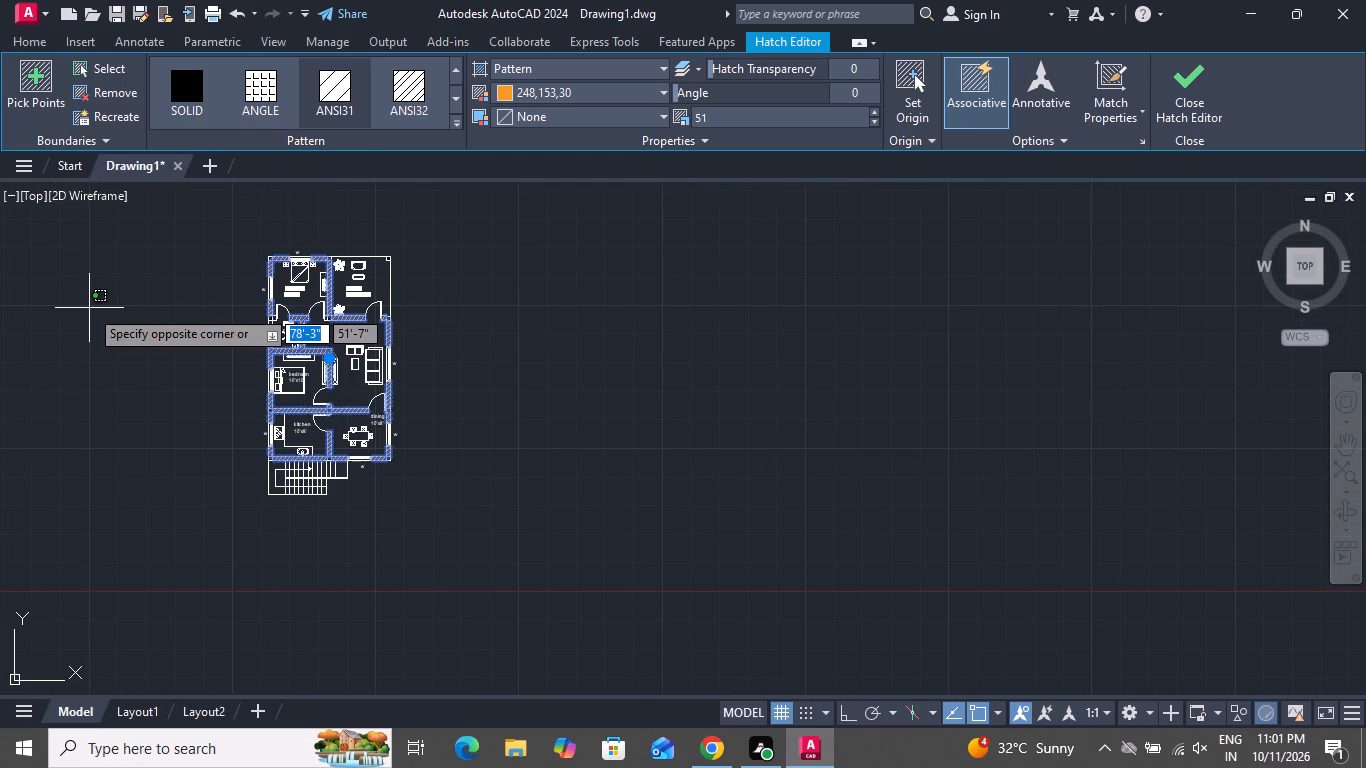
key(Escape)
key(Escape)
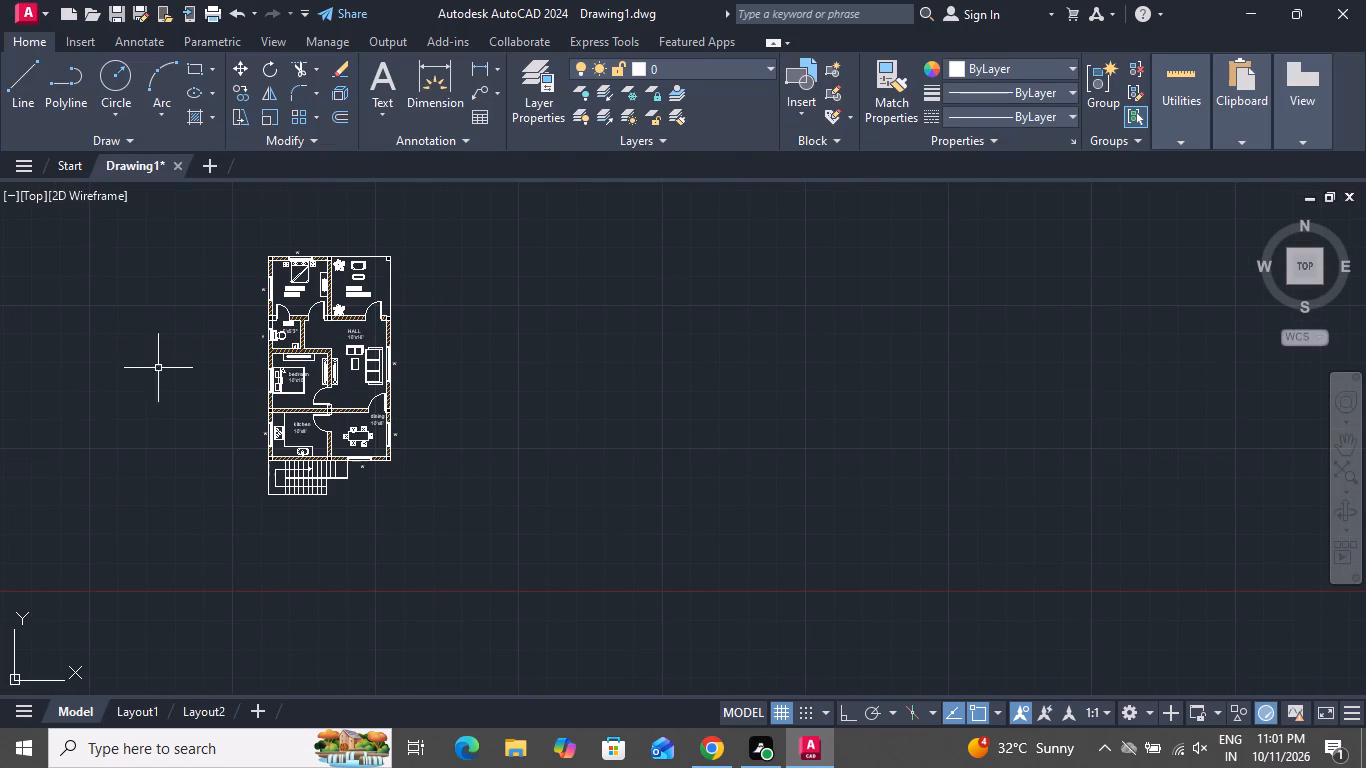
Examine the orange wall hatching across the whole floor plan and close up around the kitchen and dining room.
scroll(266, 334, up, 2)
scroll(294, 363, down, 1)
scroll(385, 239, up, 1)
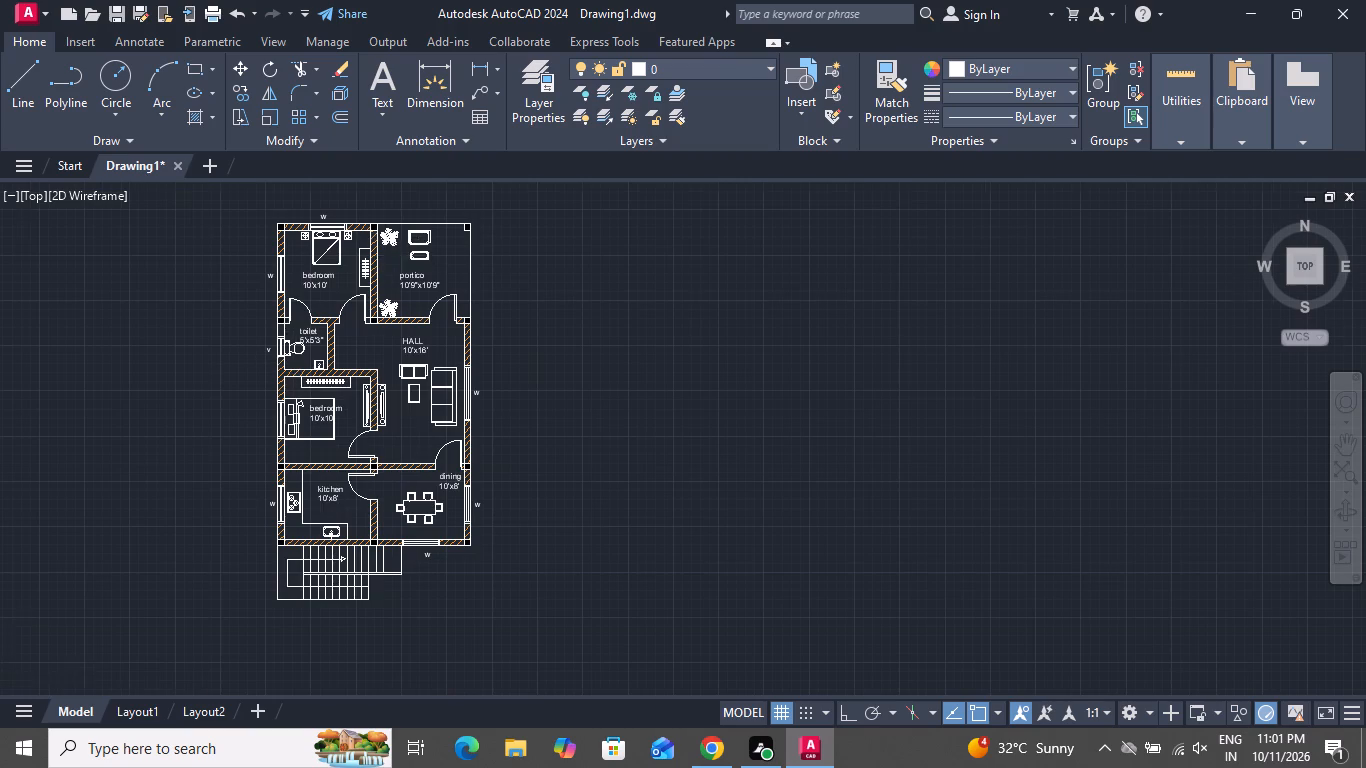
scroll(385, 239, up, 1)
scroll(386, 251, down, 2)
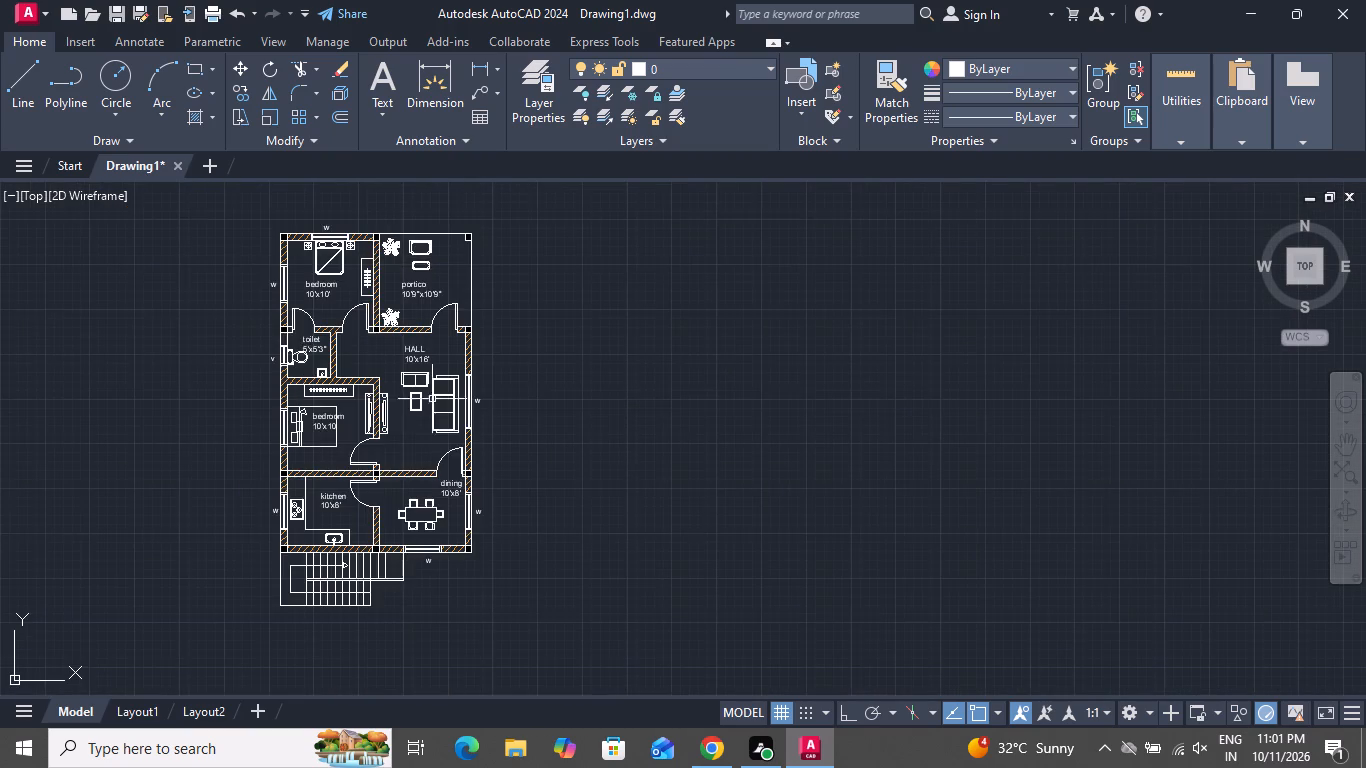
scroll(401, 501, up, 2)
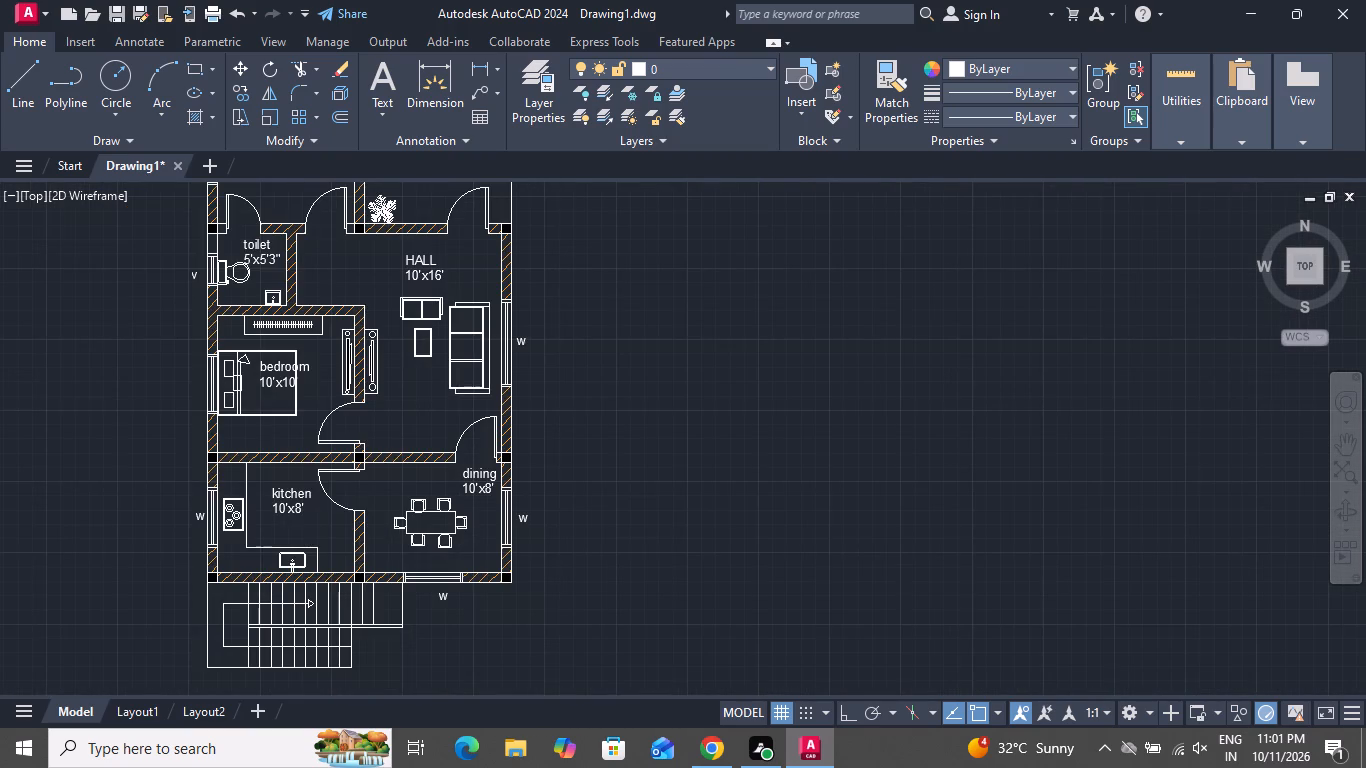
scroll(403, 524, down, 1)
scroll(411, 546, up, 2)
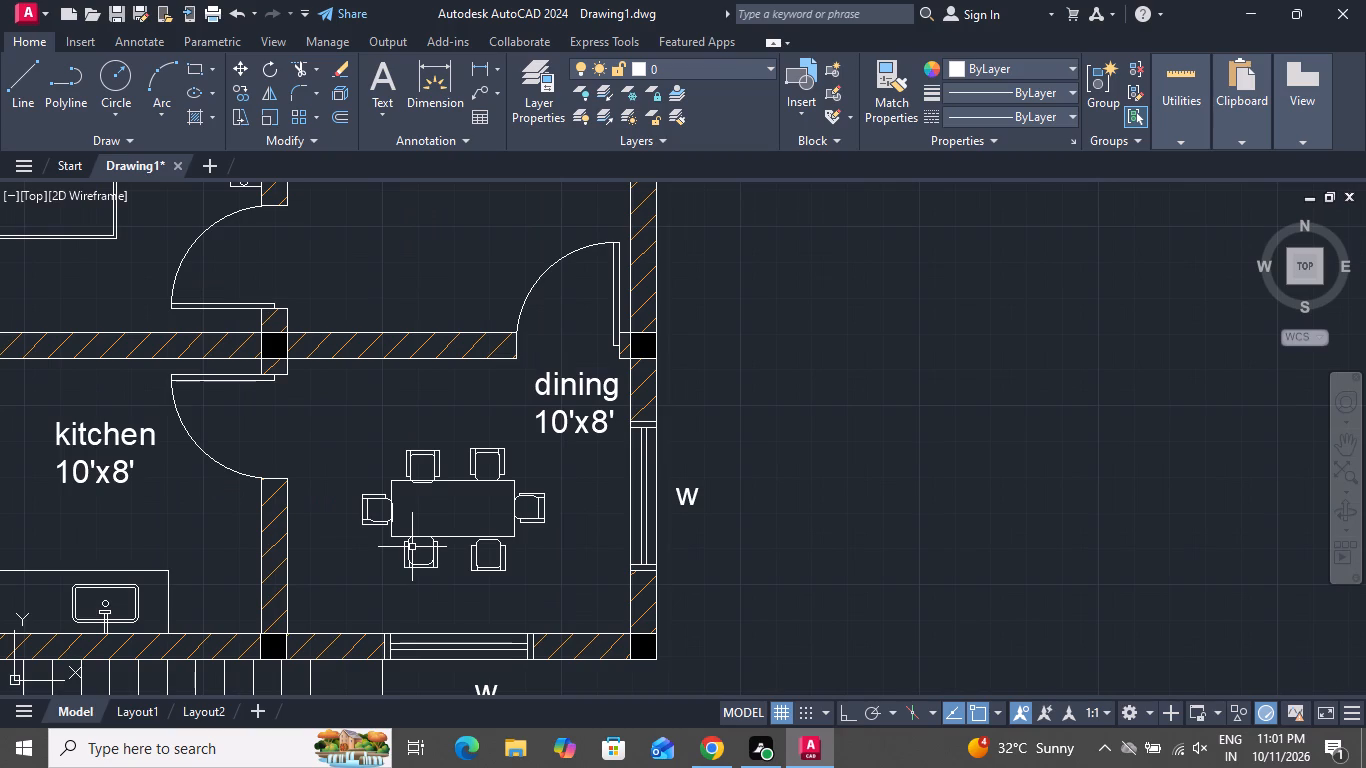
scroll(416, 544, down, 3)
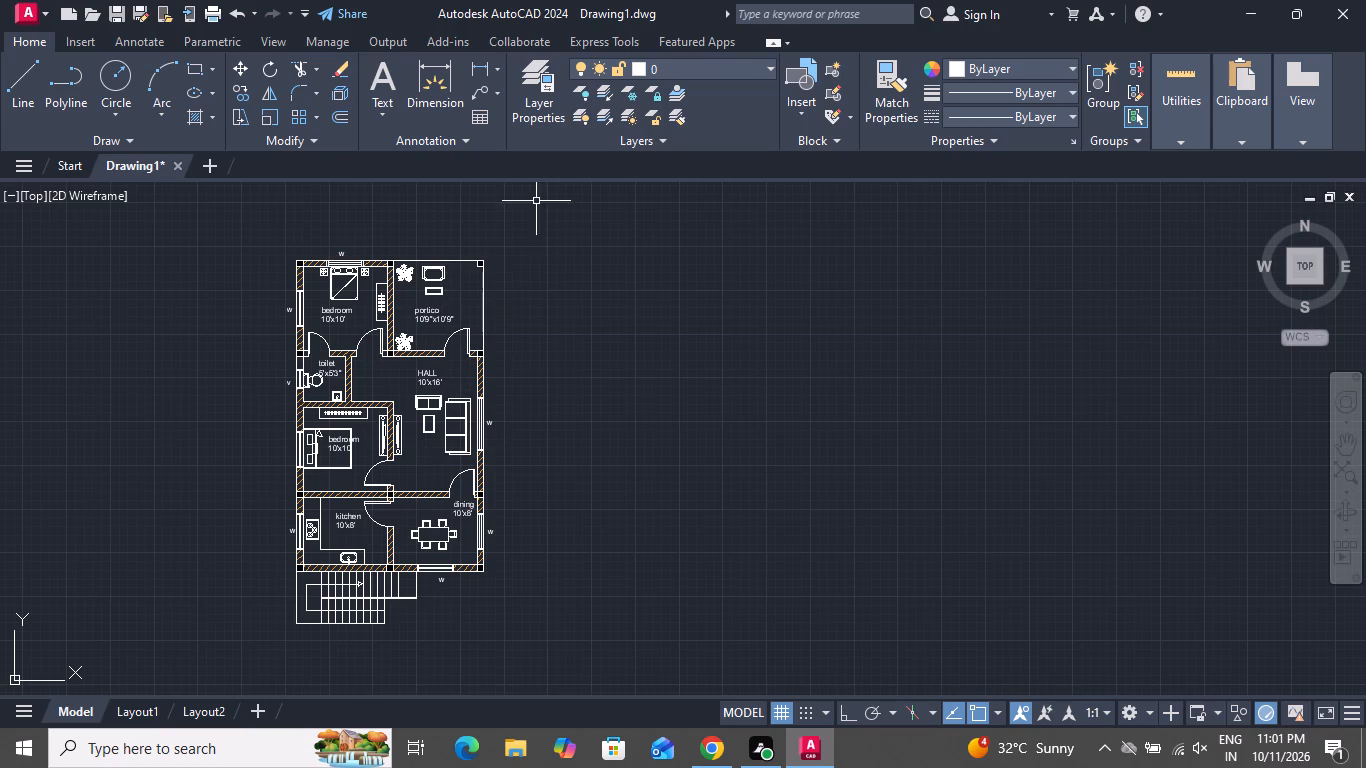
Copy the entire floor plan, including the staircase, about 68' east and 54' north of the original.
drag(537, 200, 529, 218)
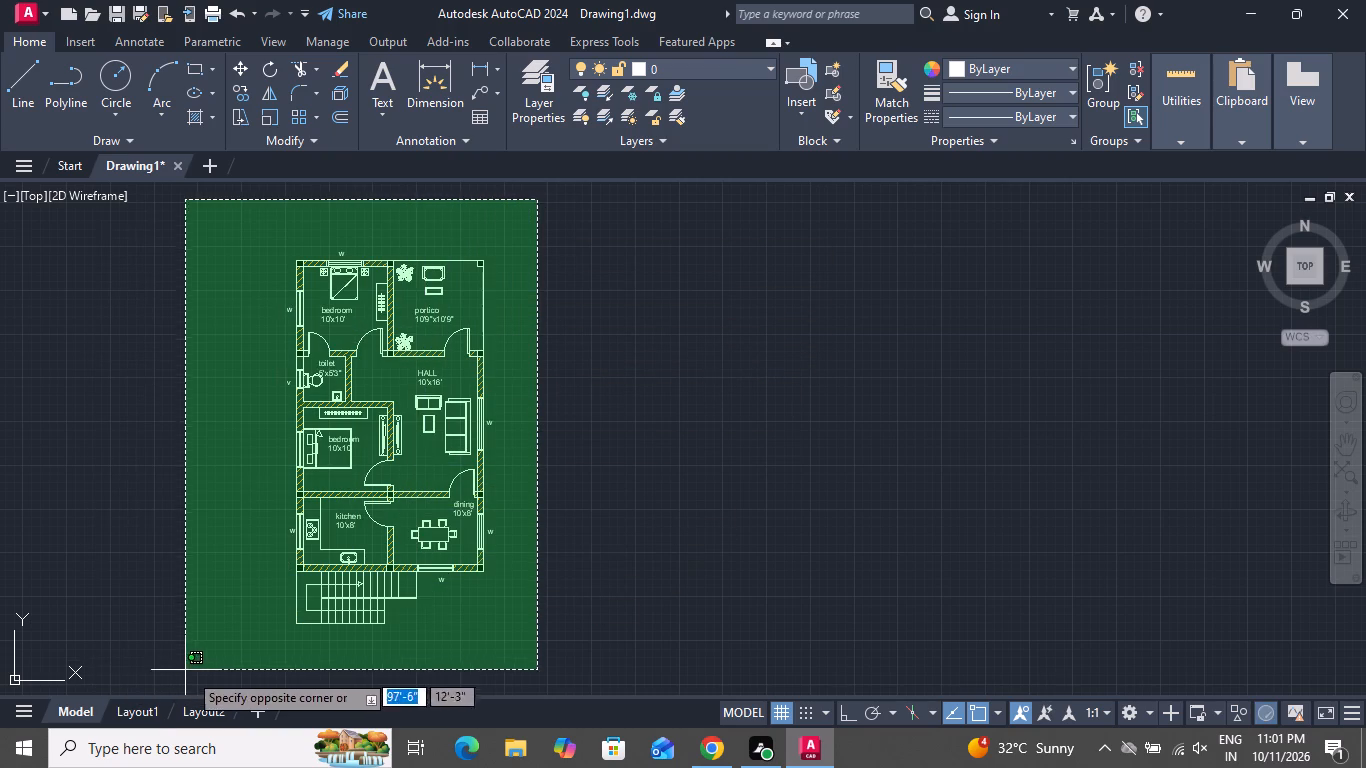
click(190, 672)
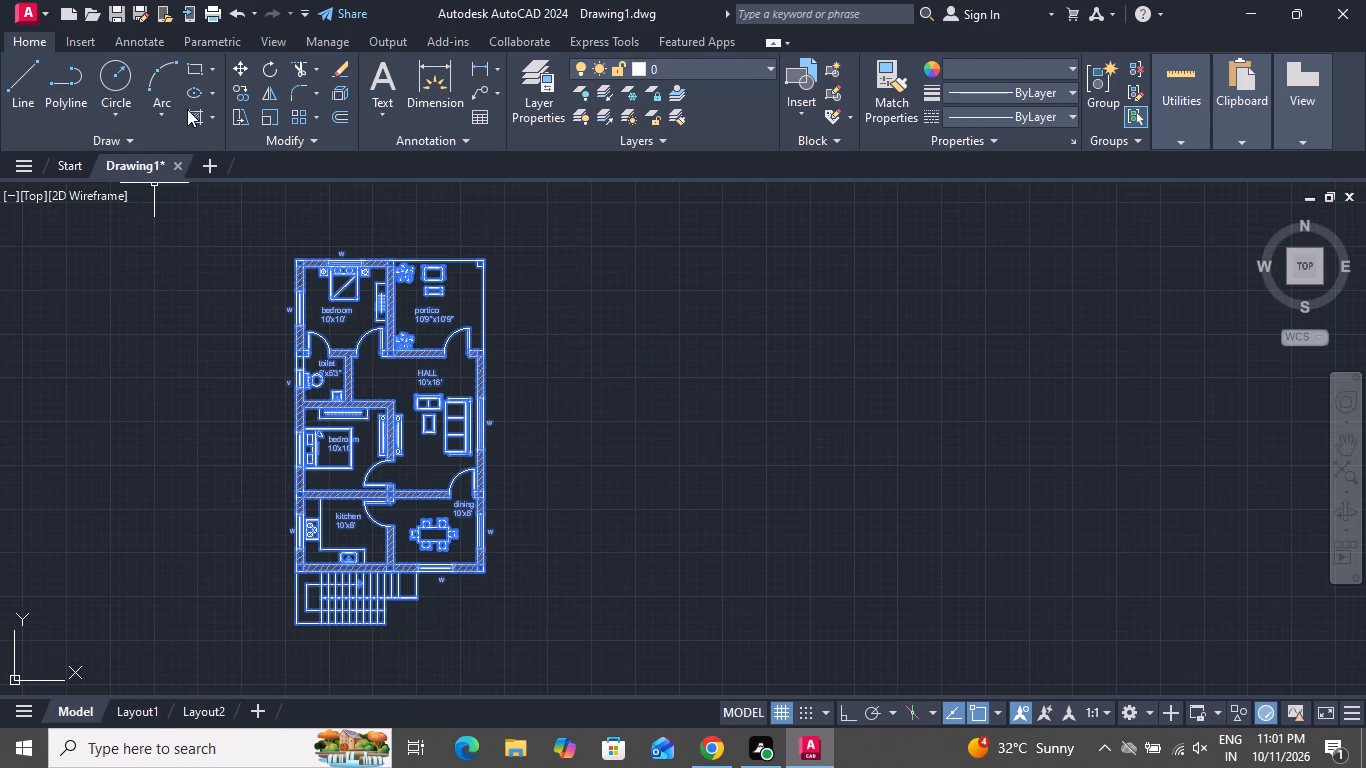
click(238, 95)
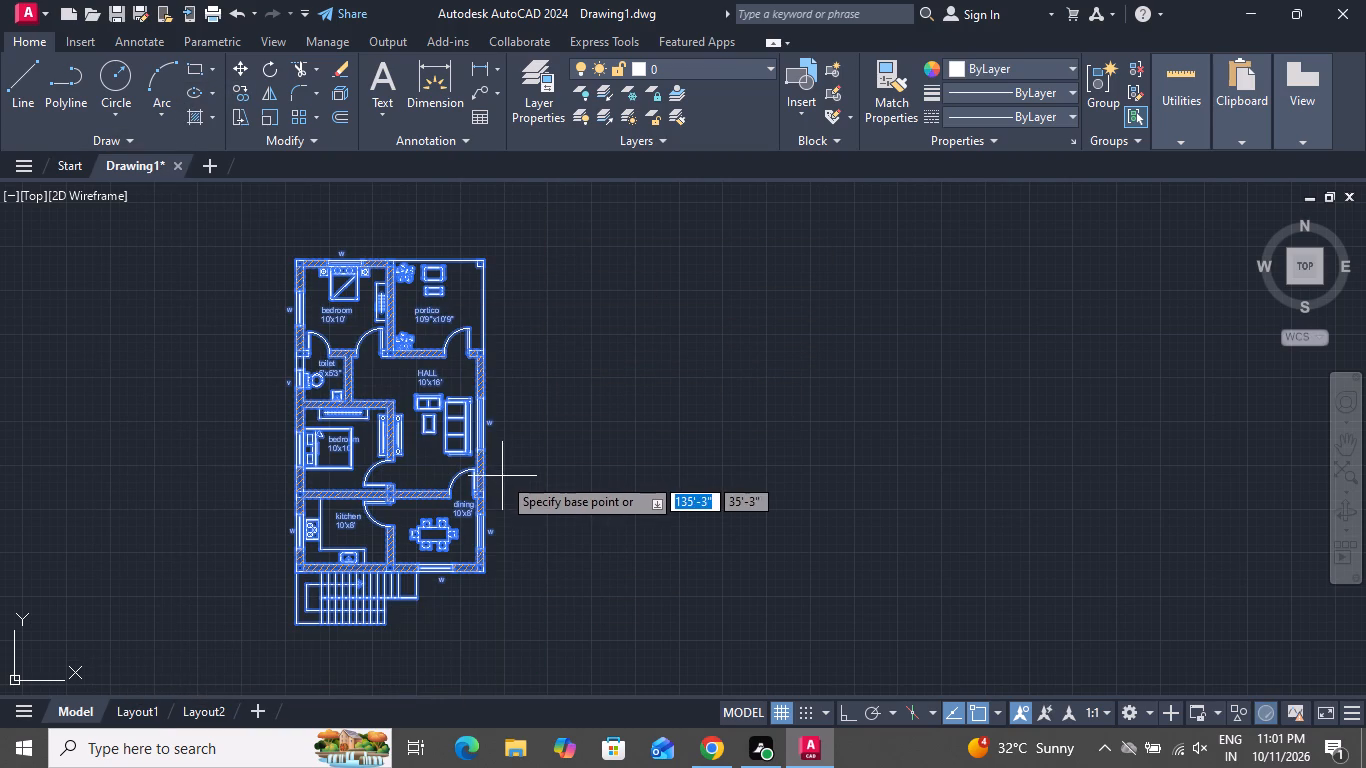
click(369, 603)
scroll(658, 567, down, 2)
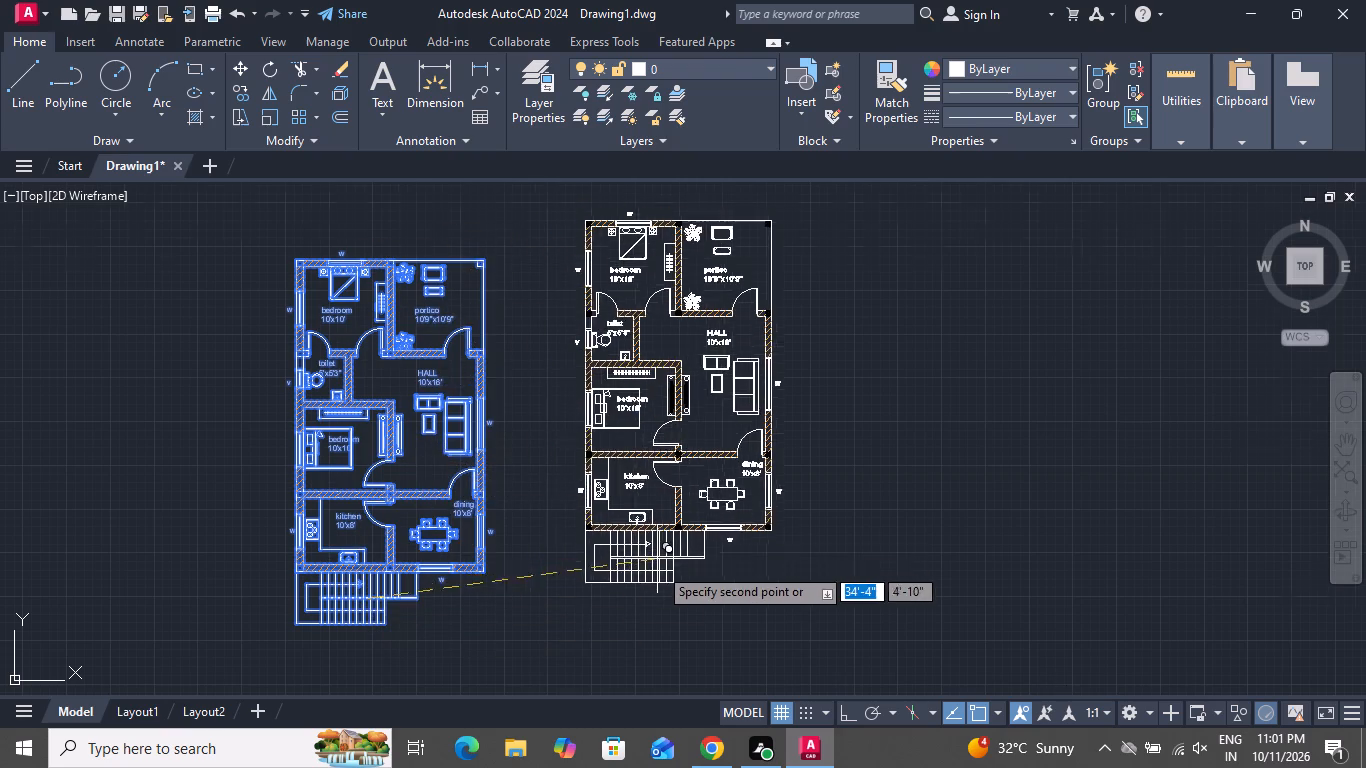
click(770, 402)
right_click(771, 404)
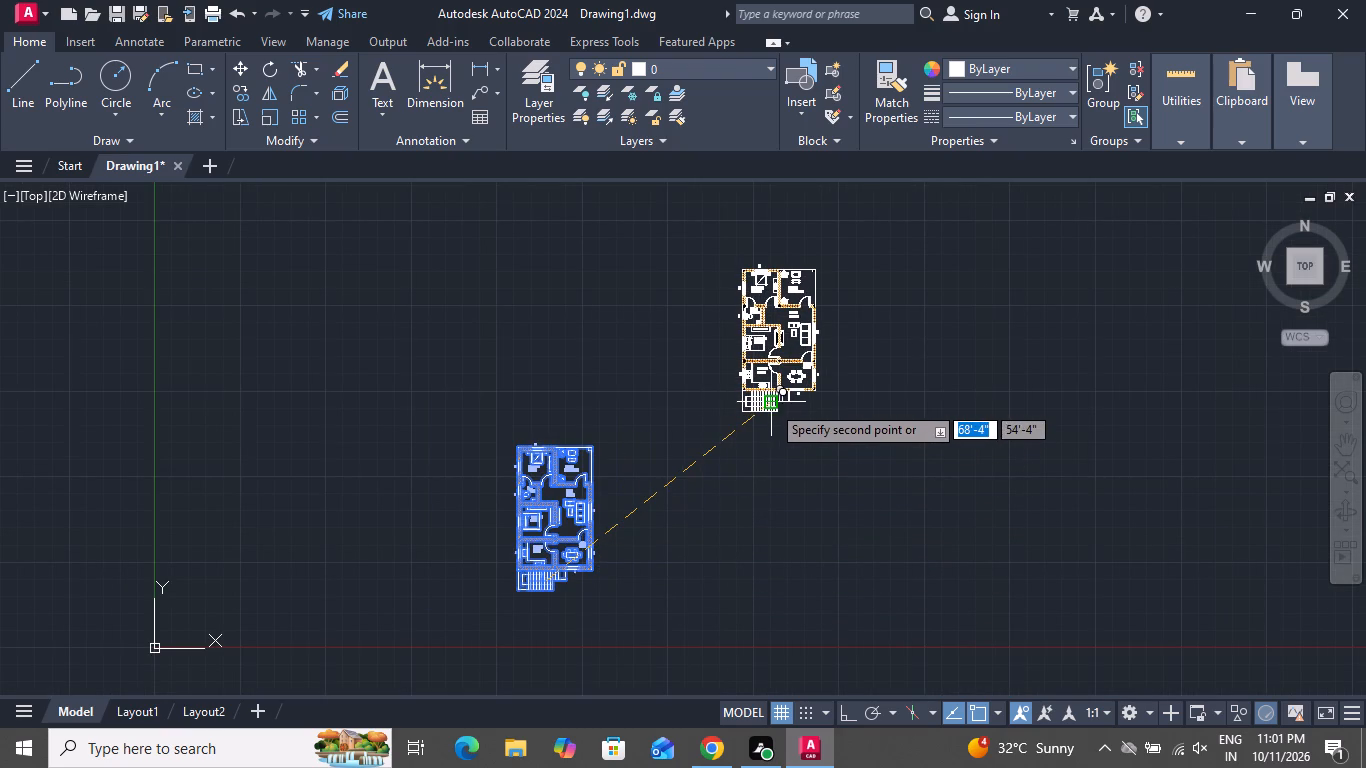
click(798, 436)
Rotate the copied floor plan 90° clockwise about the staircase's outer lower-left corner, with Ortho turned on.
click(856, 240)
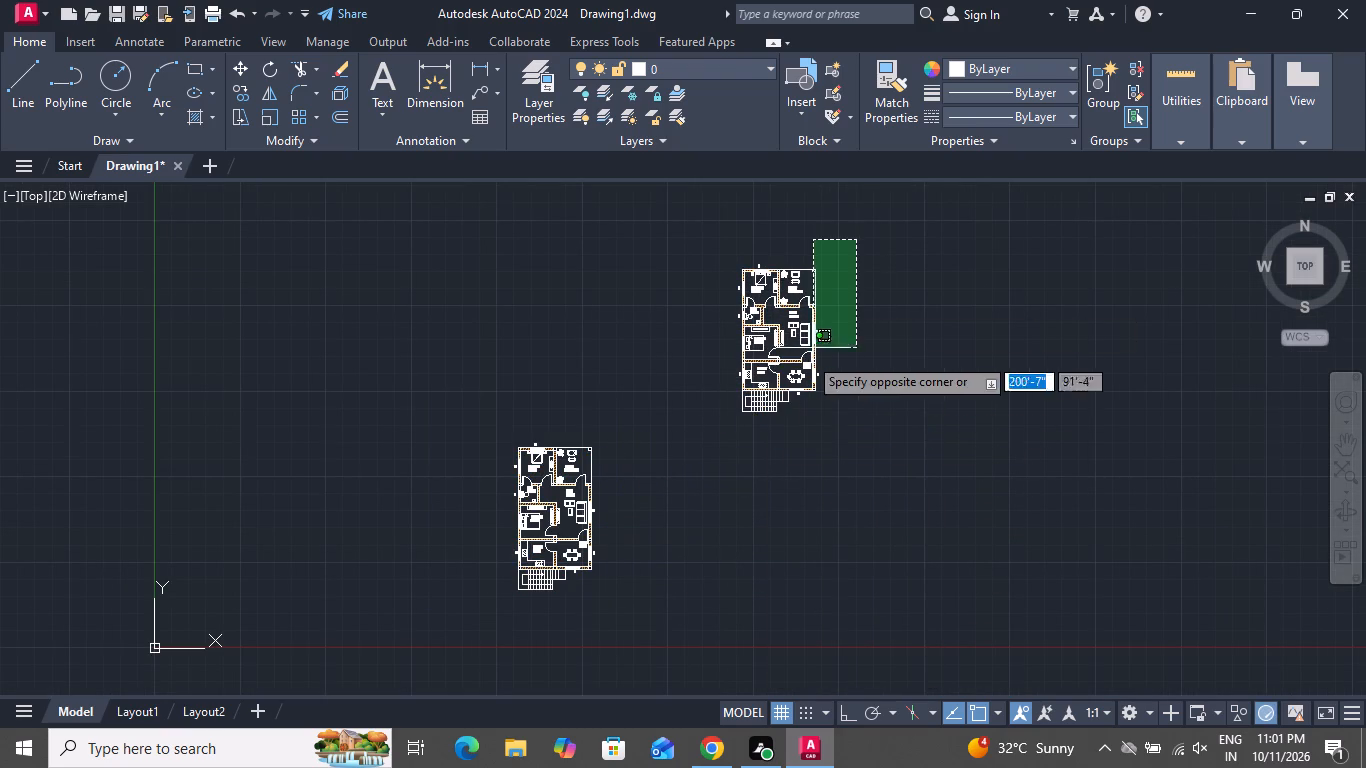
click(711, 448)
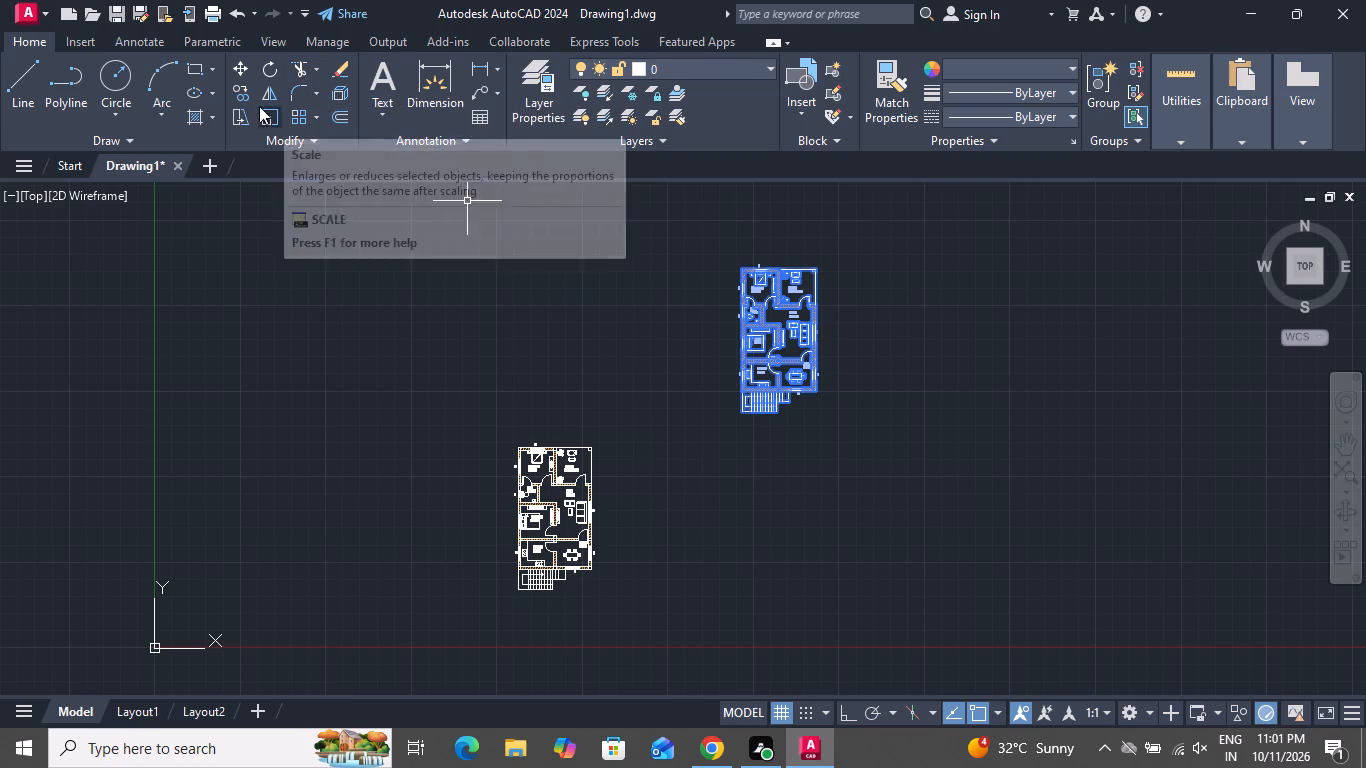
click(265, 62)
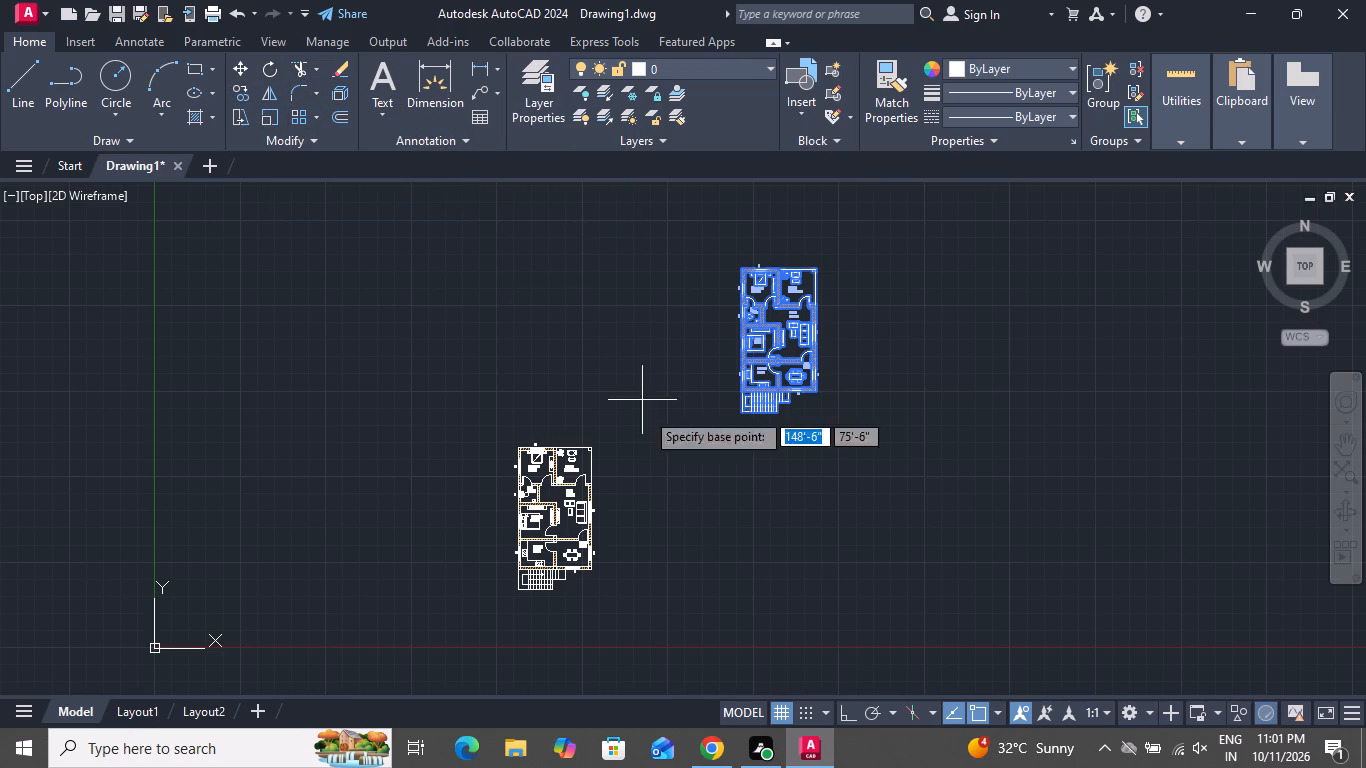
drag(840, 704, 824, 708)
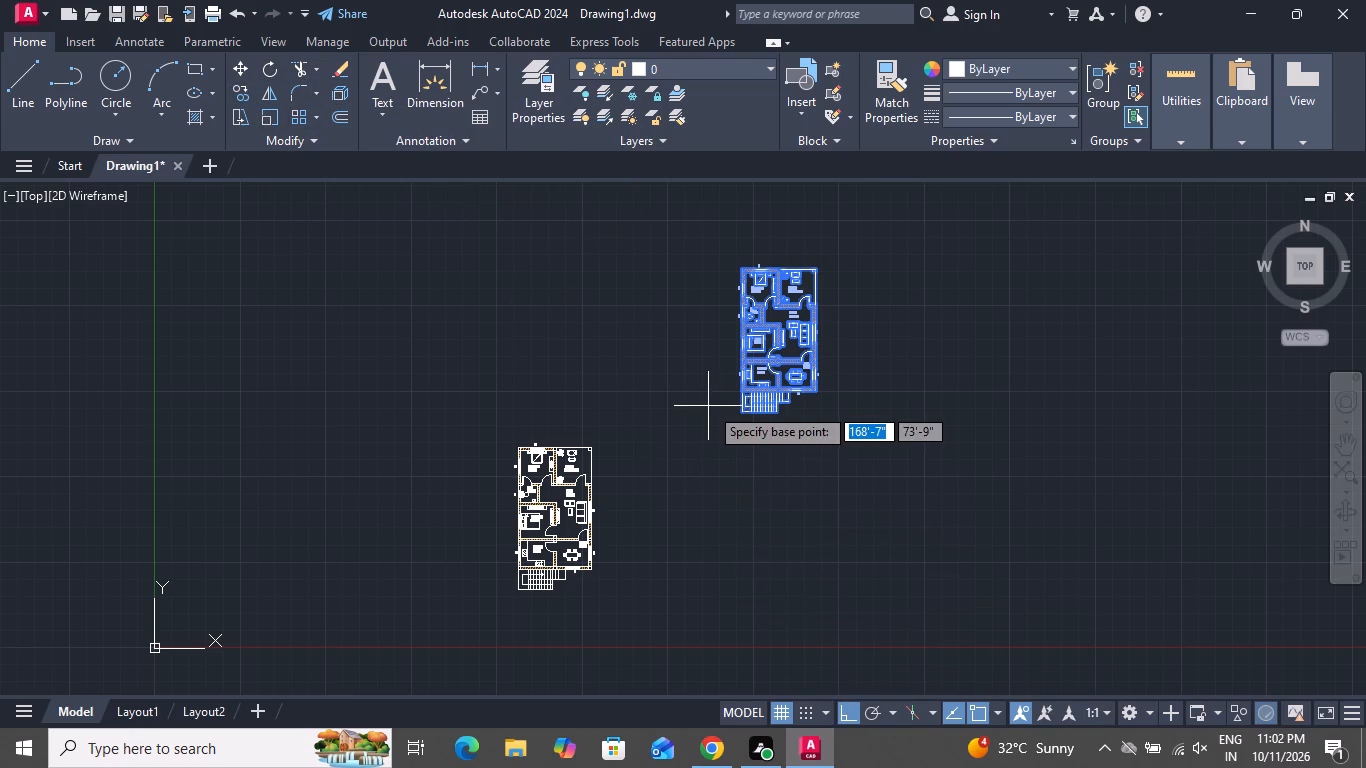
click(748, 417)
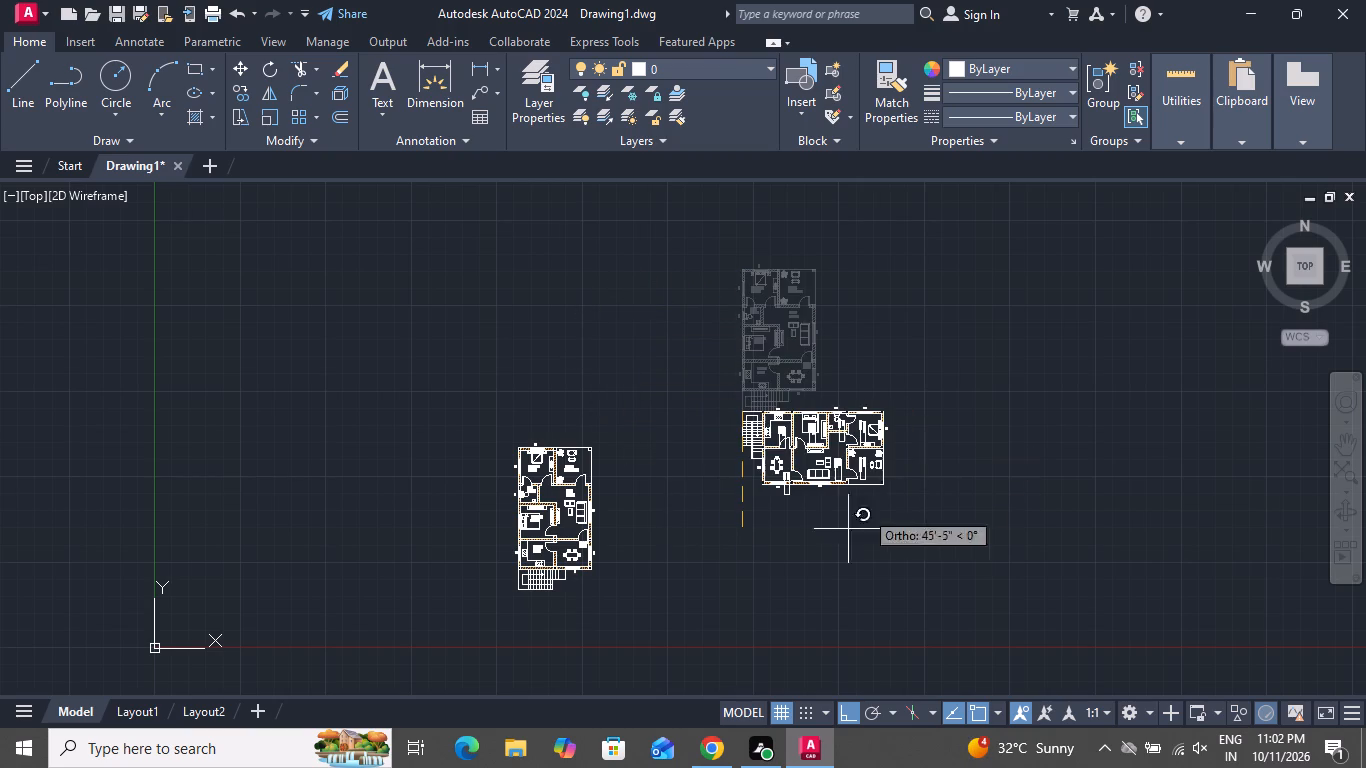
click(794, 612)
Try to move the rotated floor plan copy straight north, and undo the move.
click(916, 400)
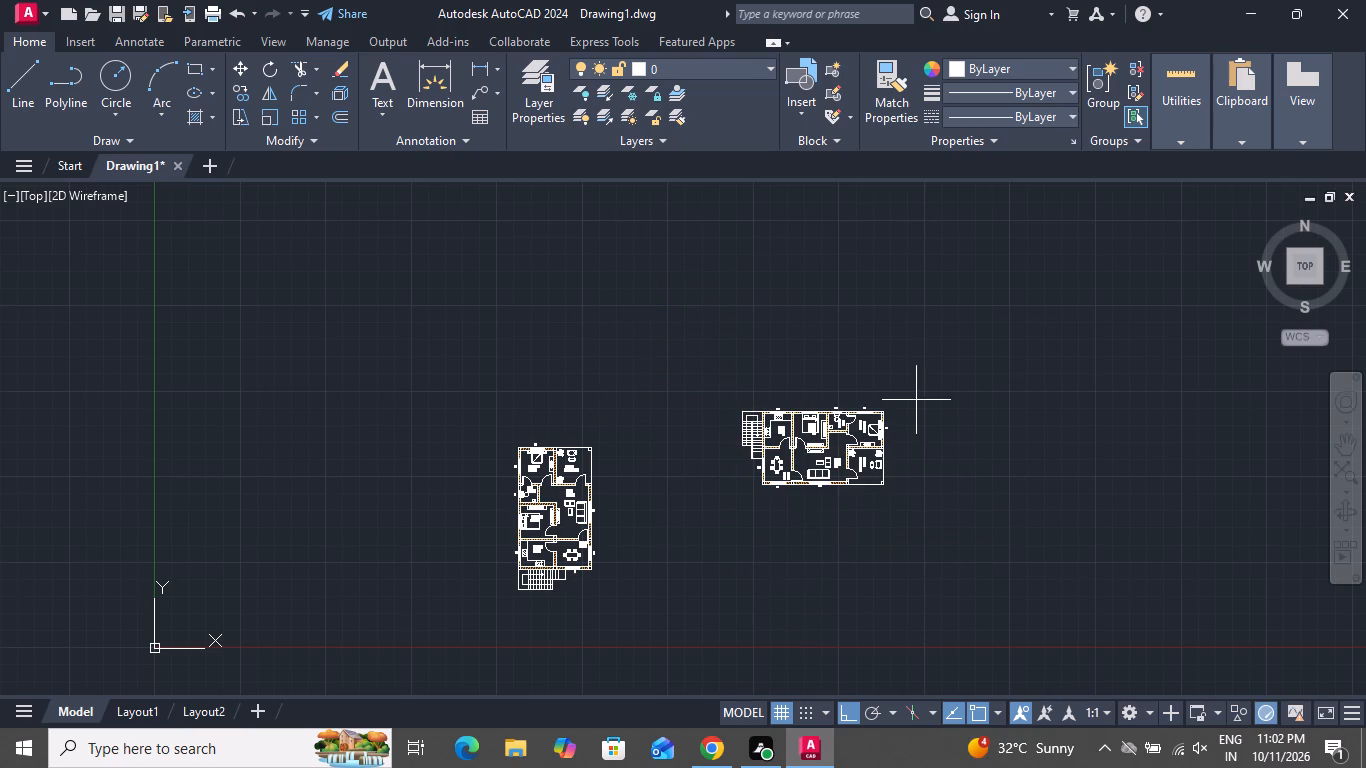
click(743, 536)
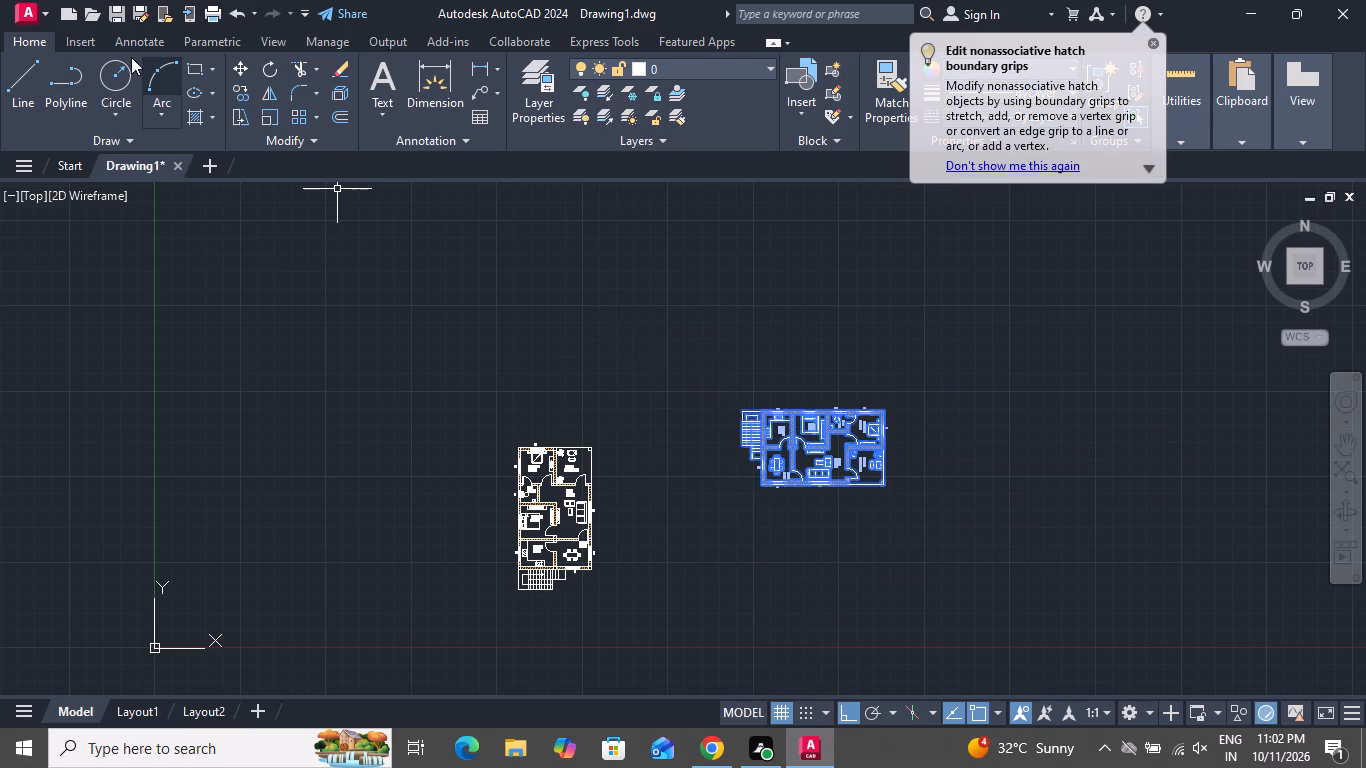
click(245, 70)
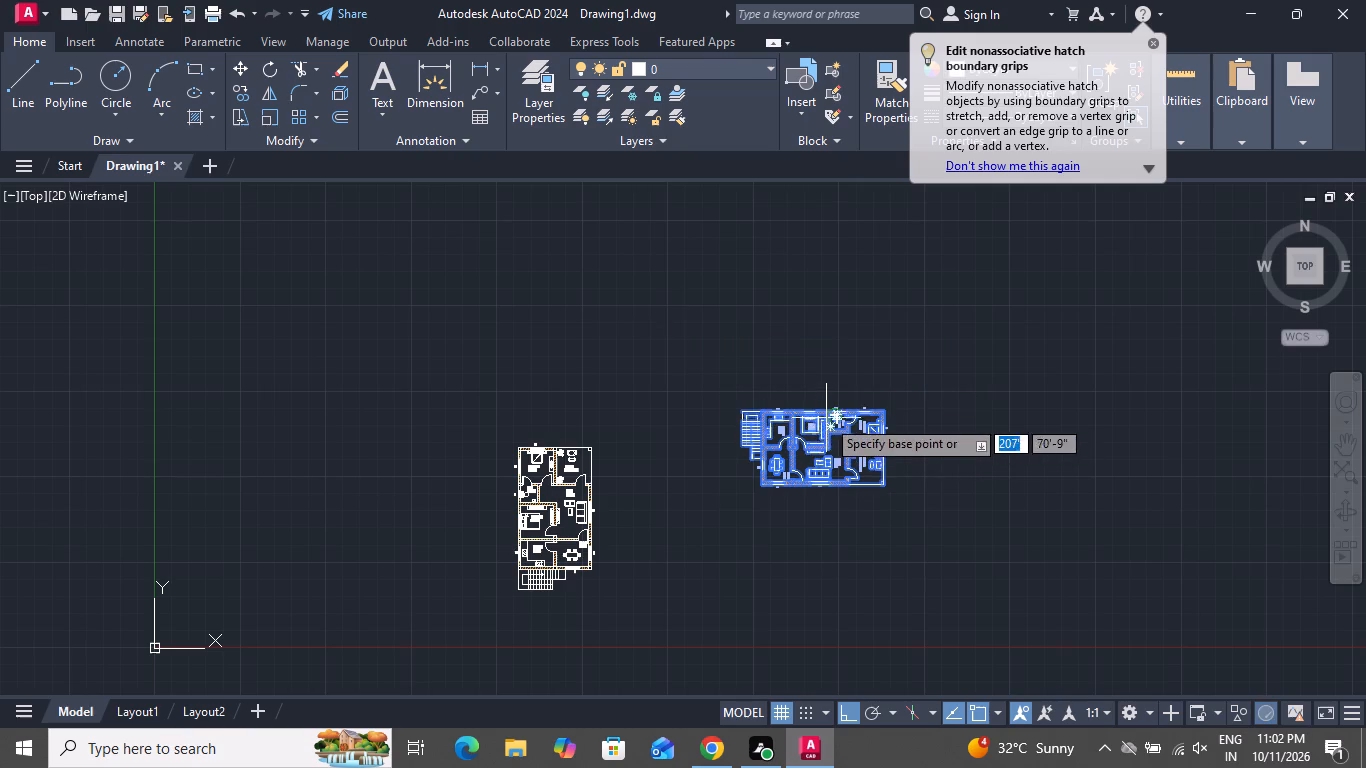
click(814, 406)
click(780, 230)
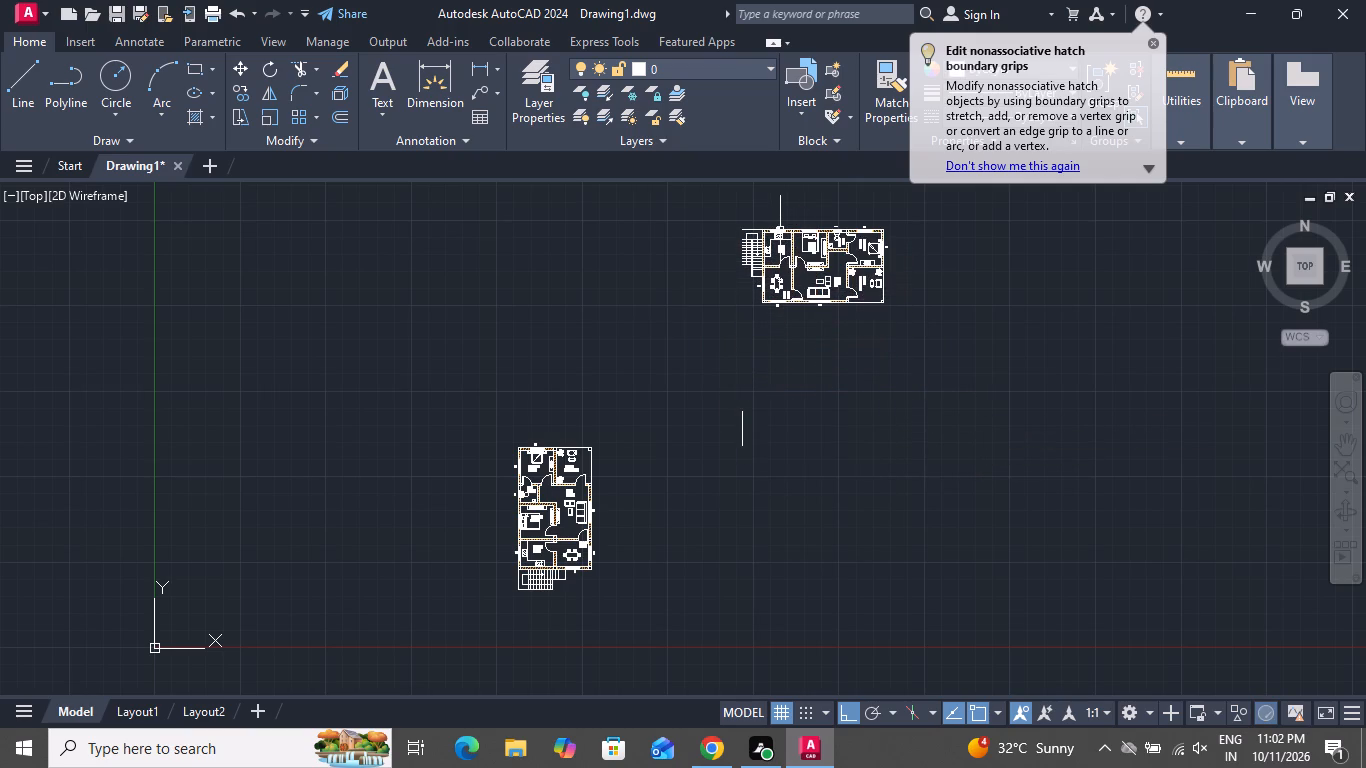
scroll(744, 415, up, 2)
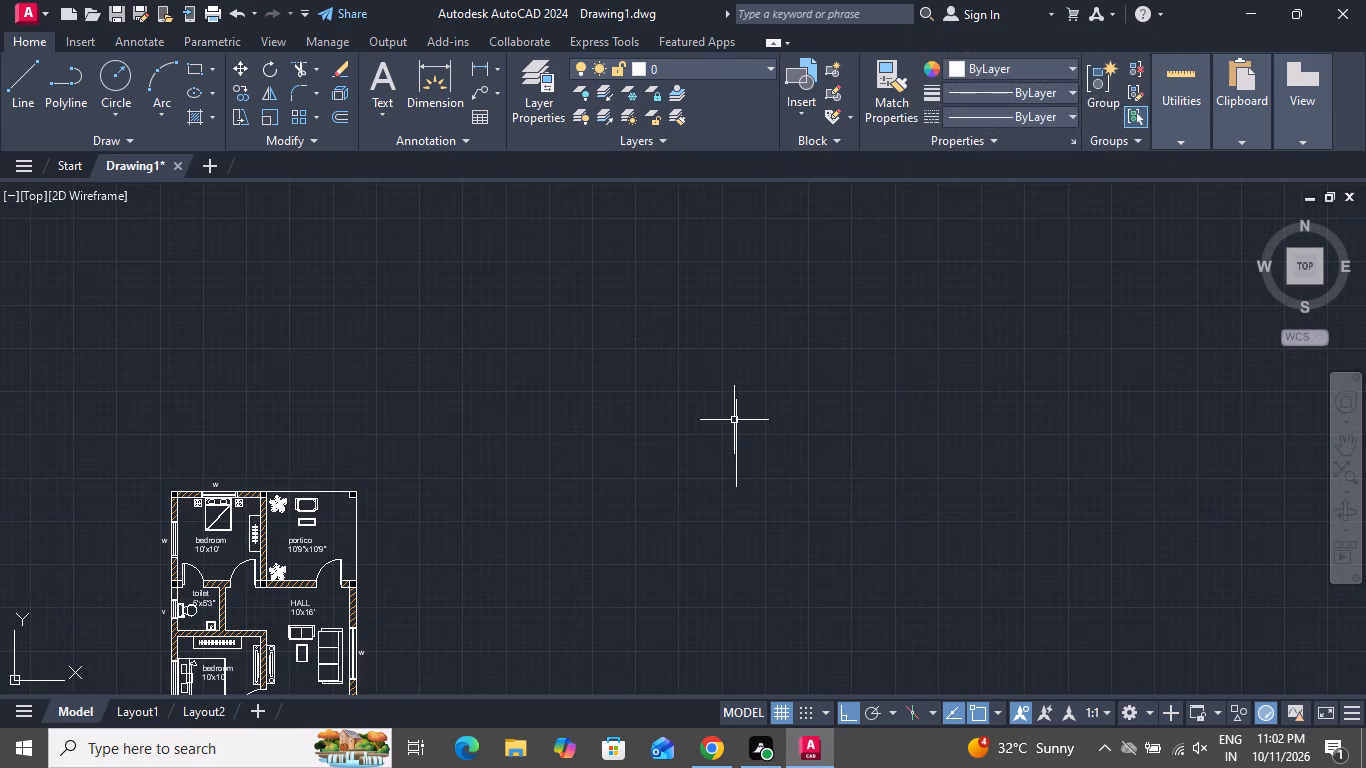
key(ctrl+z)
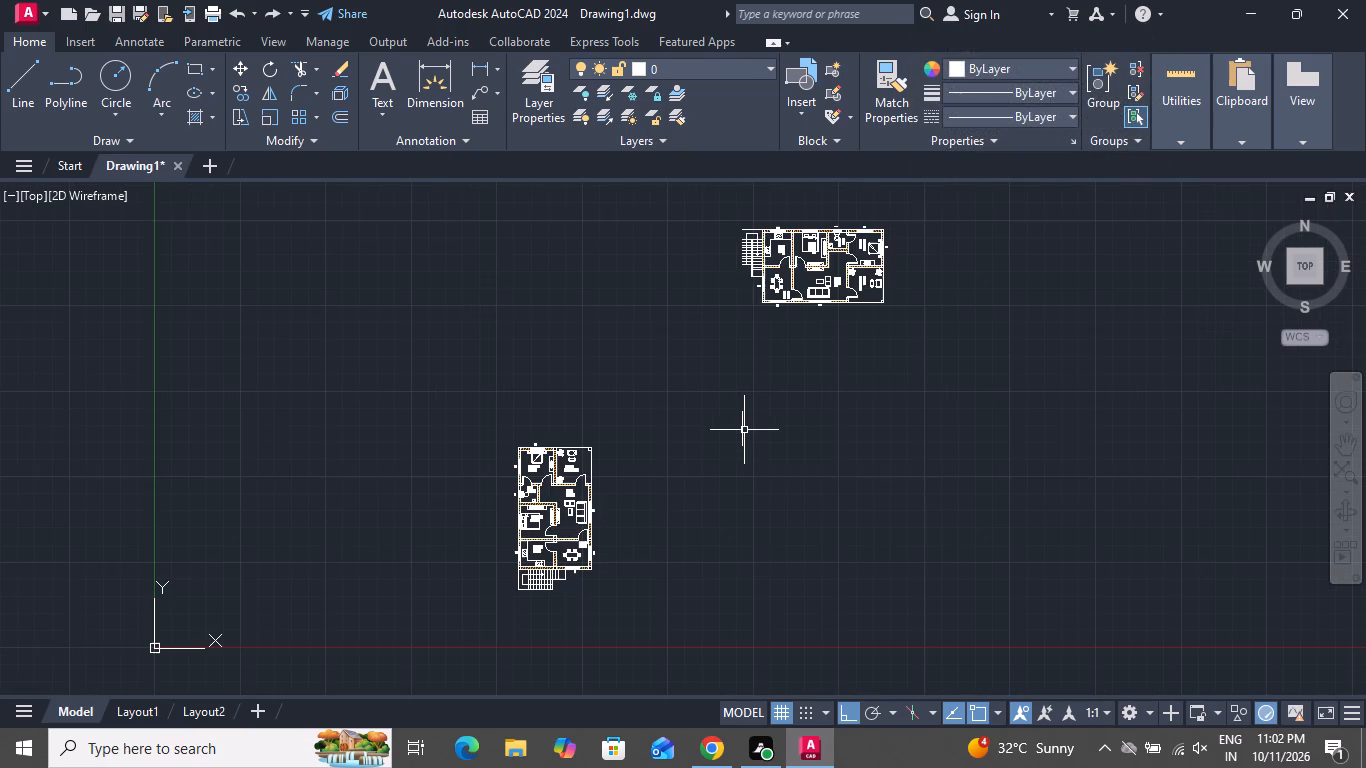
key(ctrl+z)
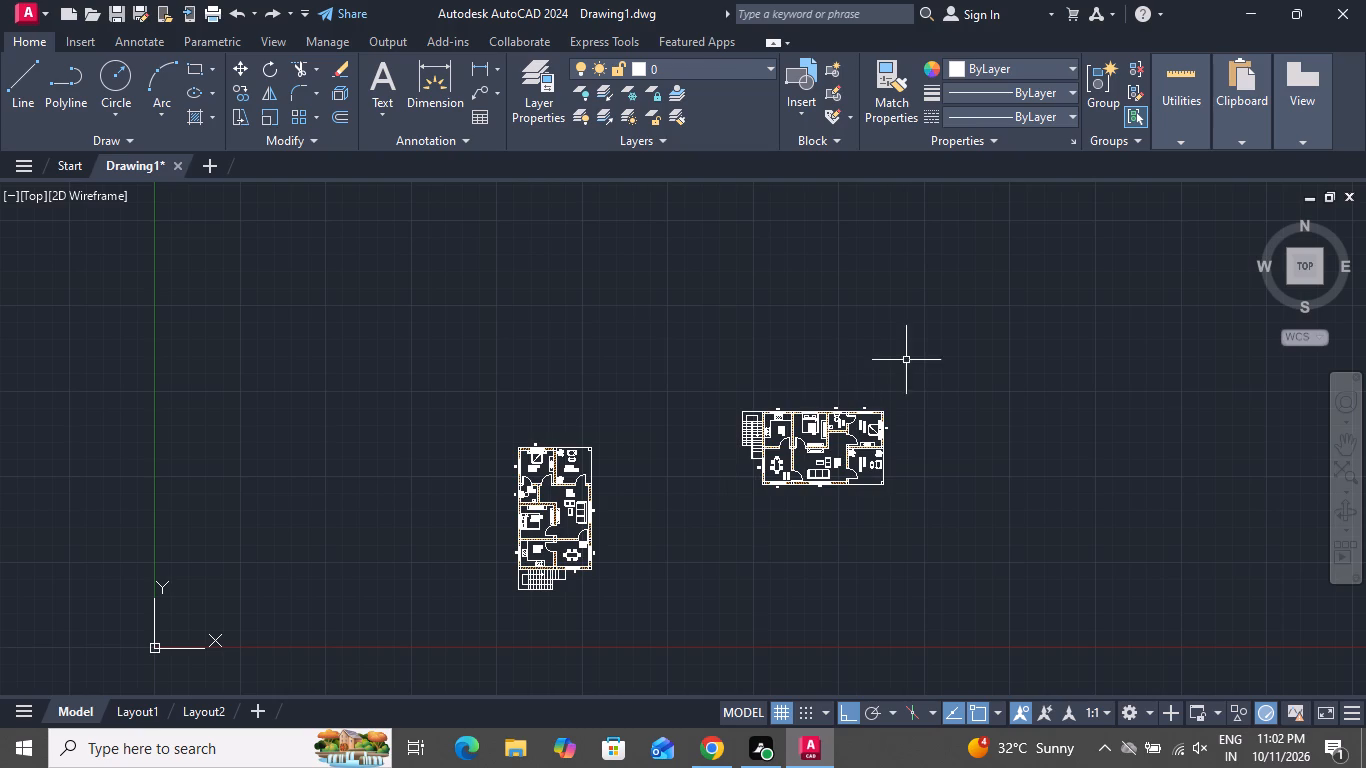
Move the entire rotated floor plan copy, including the staircase's outer edge line, about 73' straight north.
click(915, 360)
click(669, 529)
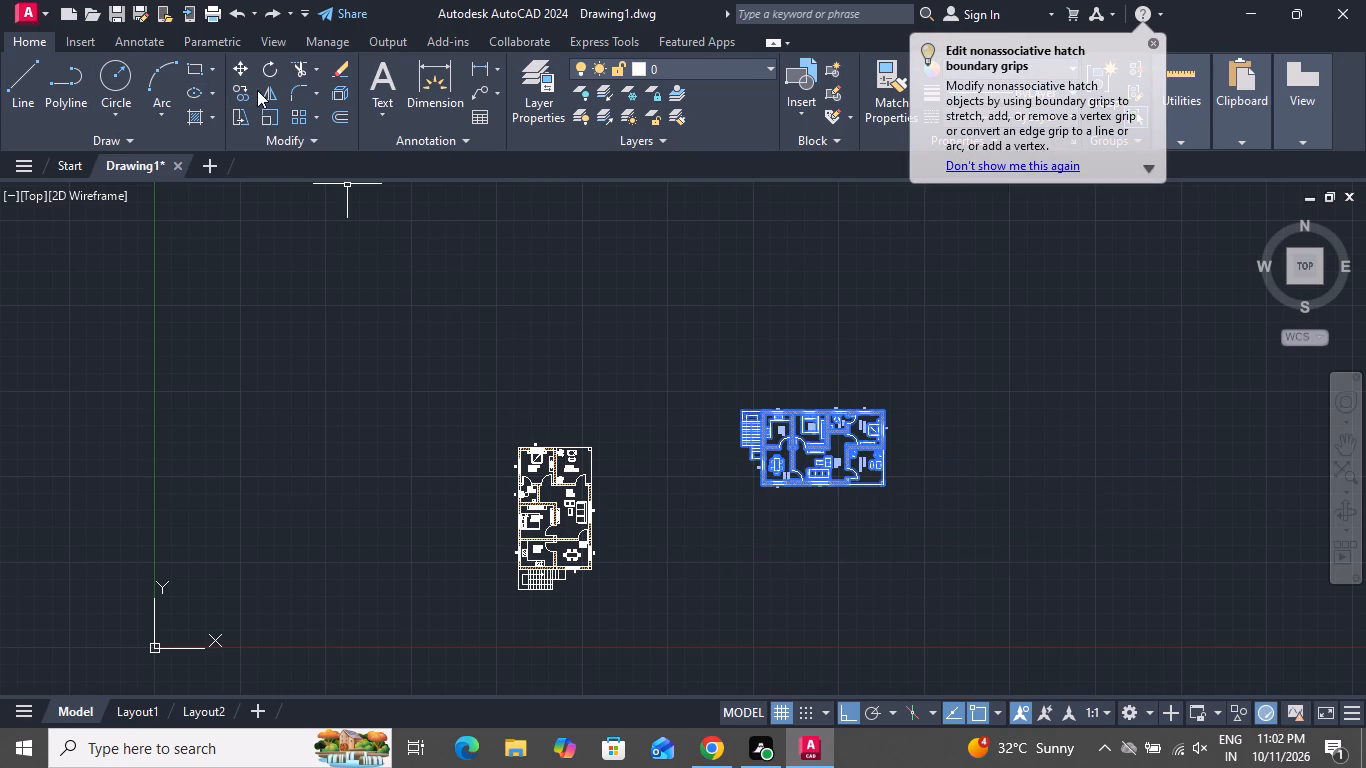
click(237, 64)
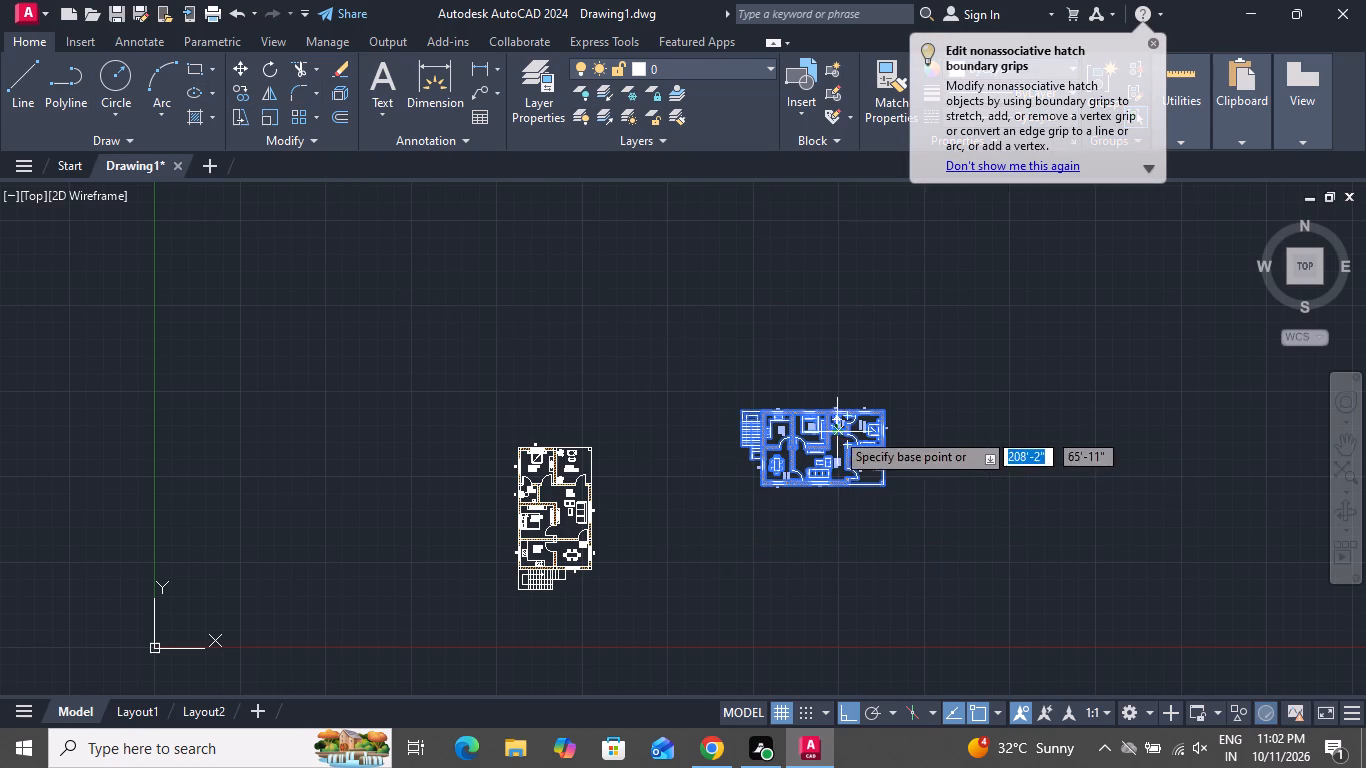
click(818, 406)
scroll(806, 382, down, 1)
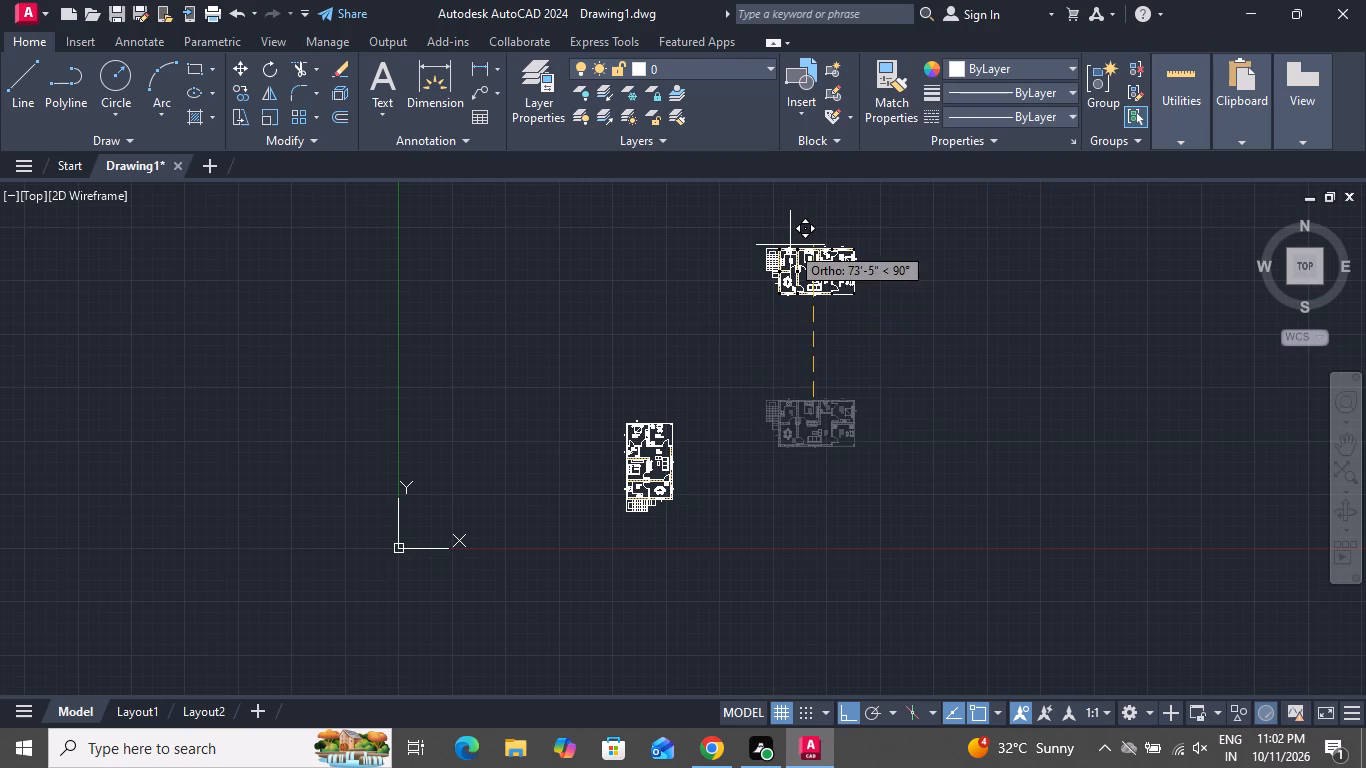
click(790, 245)
Draw a vertical construction line (XLINE) through the outer west edge of the staircase on the rotated floor plan copy.
scroll(856, 235, up, 3)
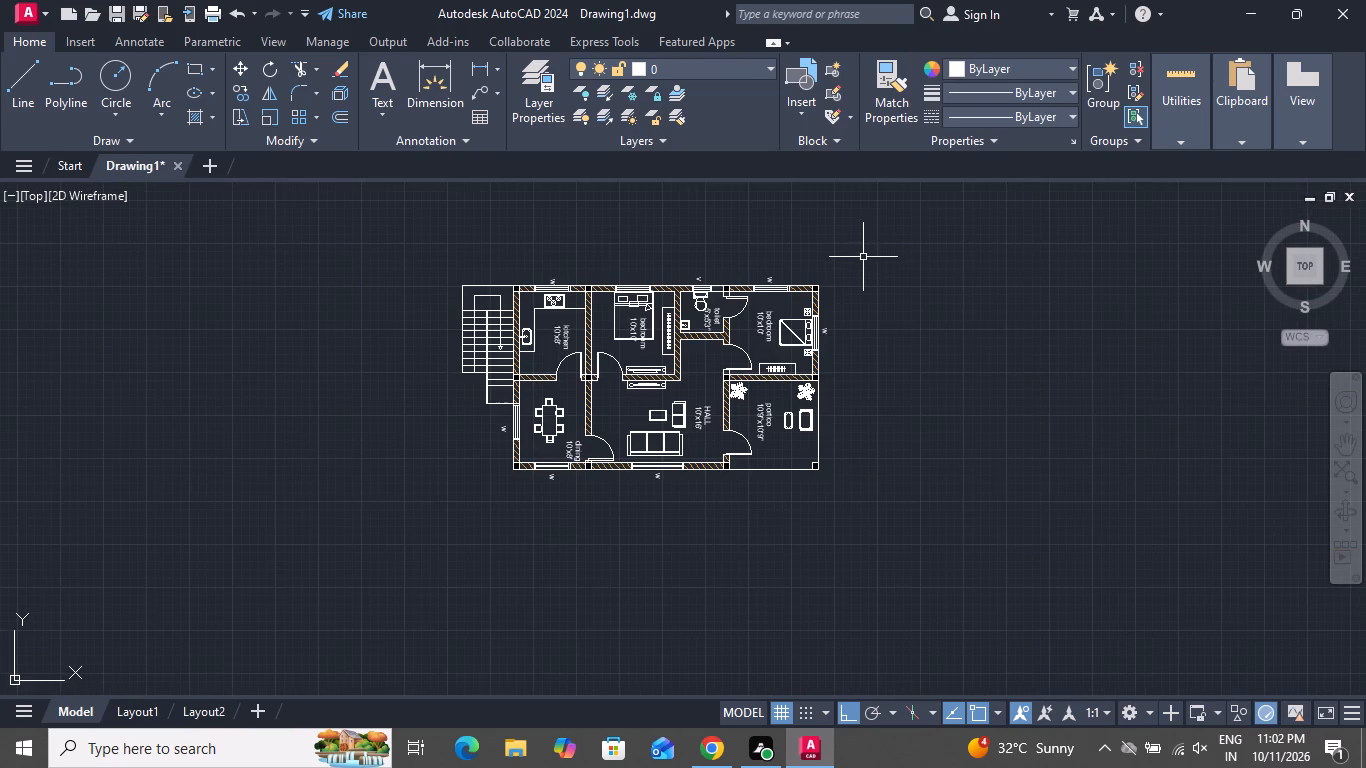
scroll(837, 268, up, 1)
scroll(835, 291, down, 1)
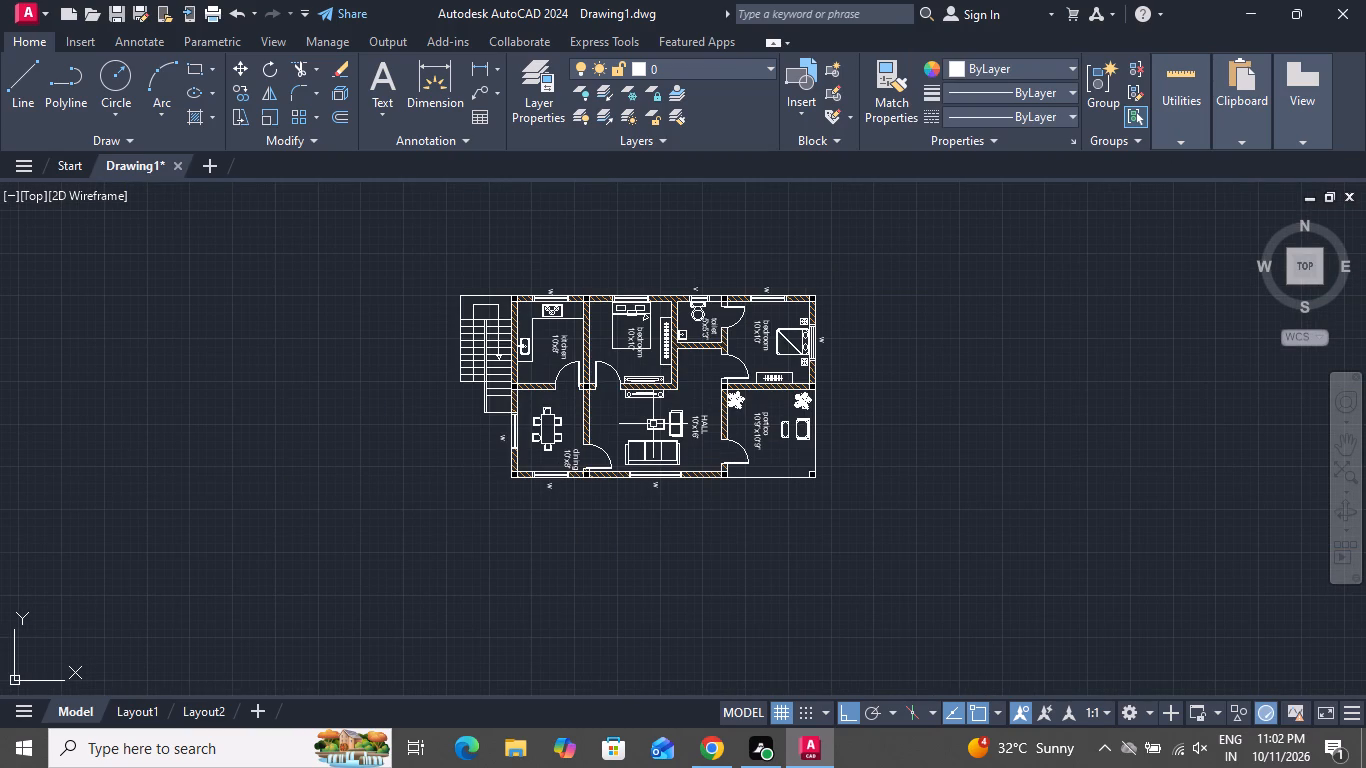
key(x)
key(l)
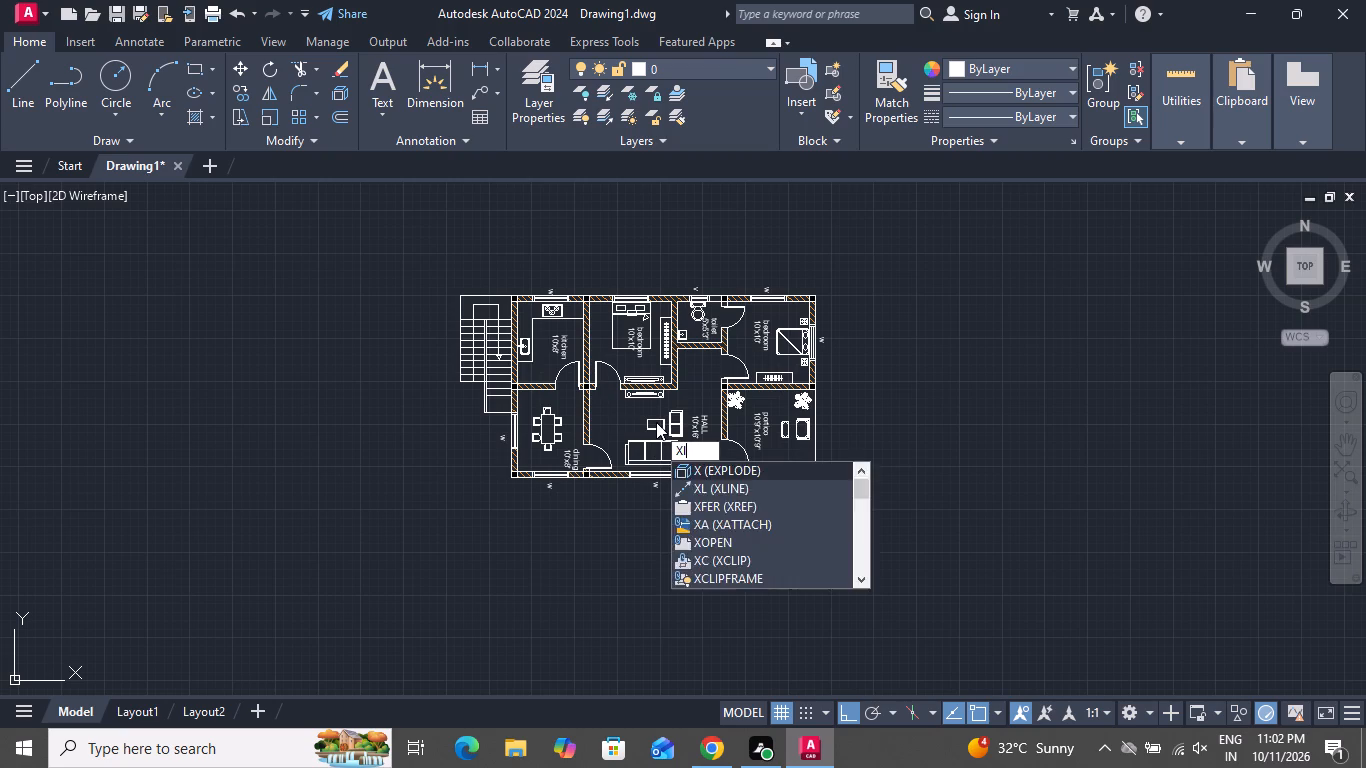
key(space)
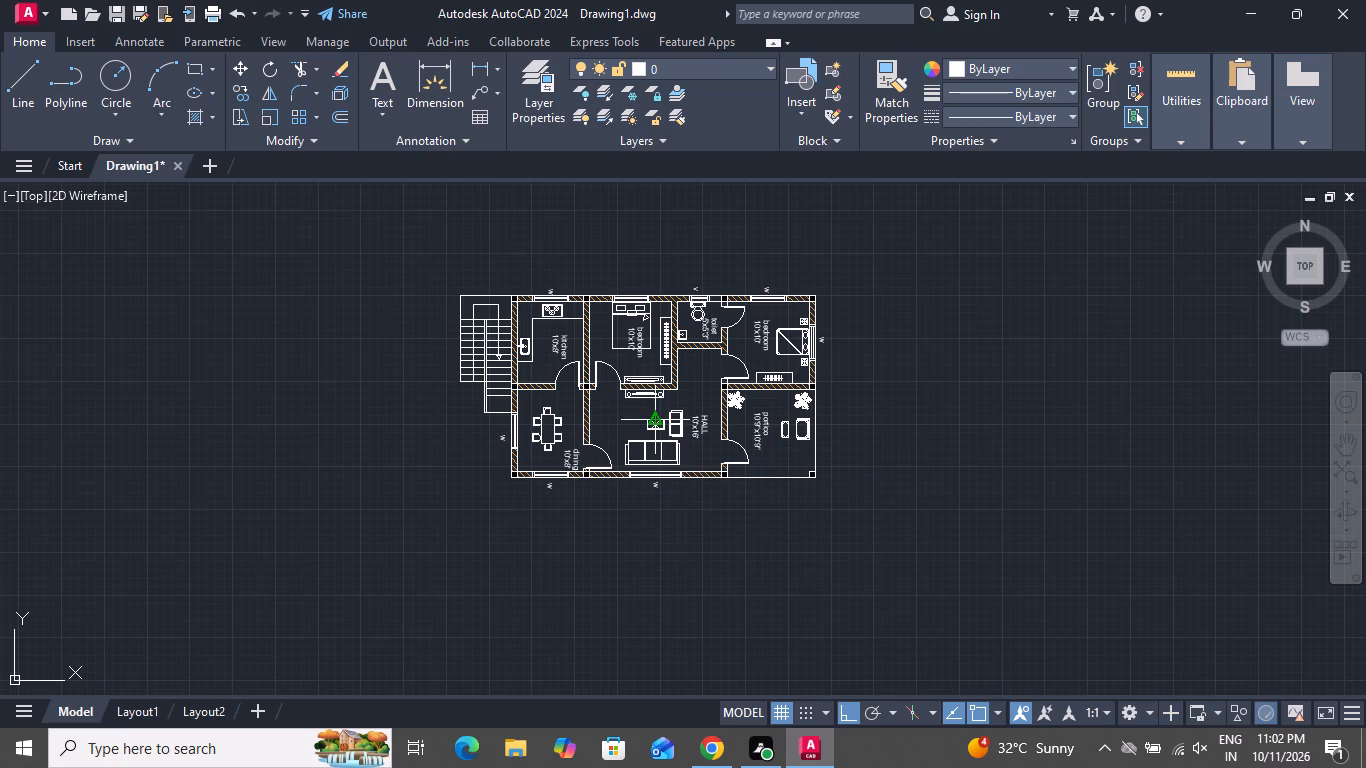
text(v)
key(space)
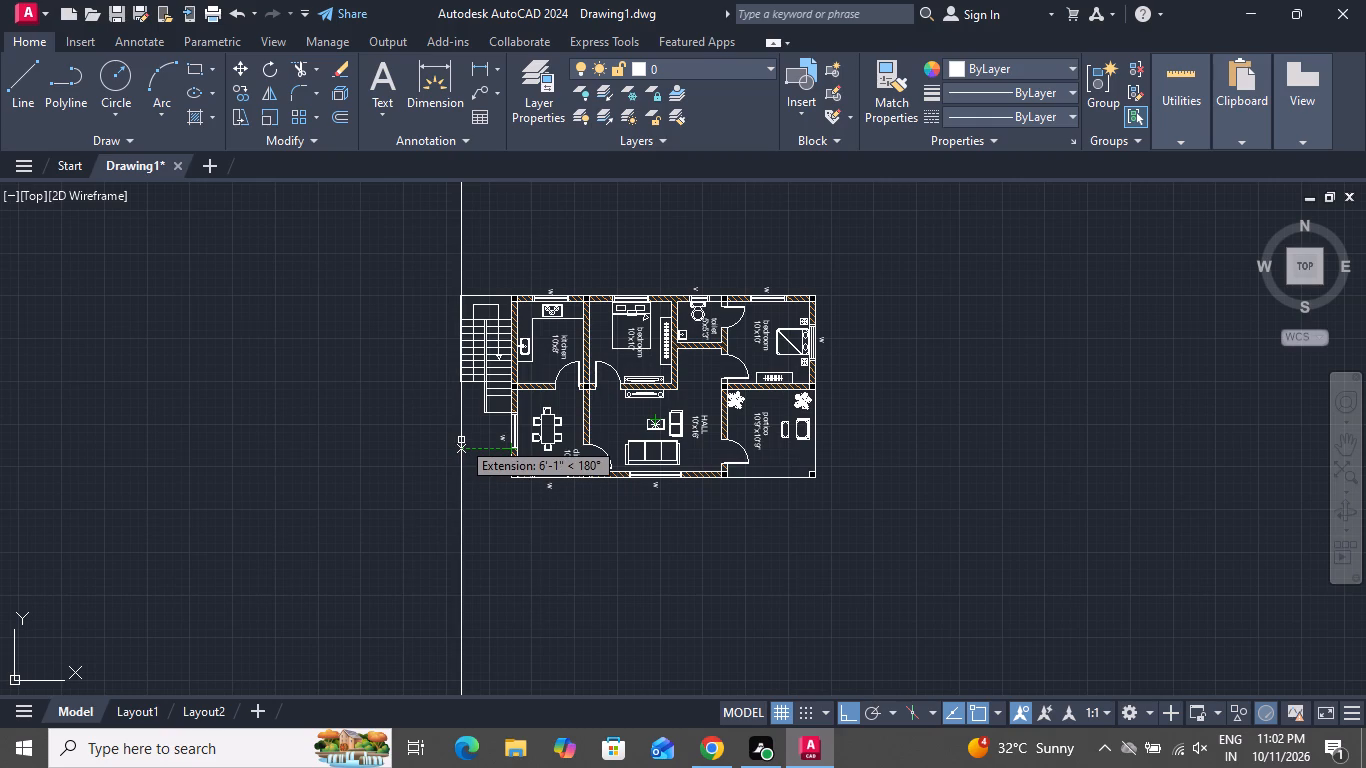
scroll(461, 440, up, 2)
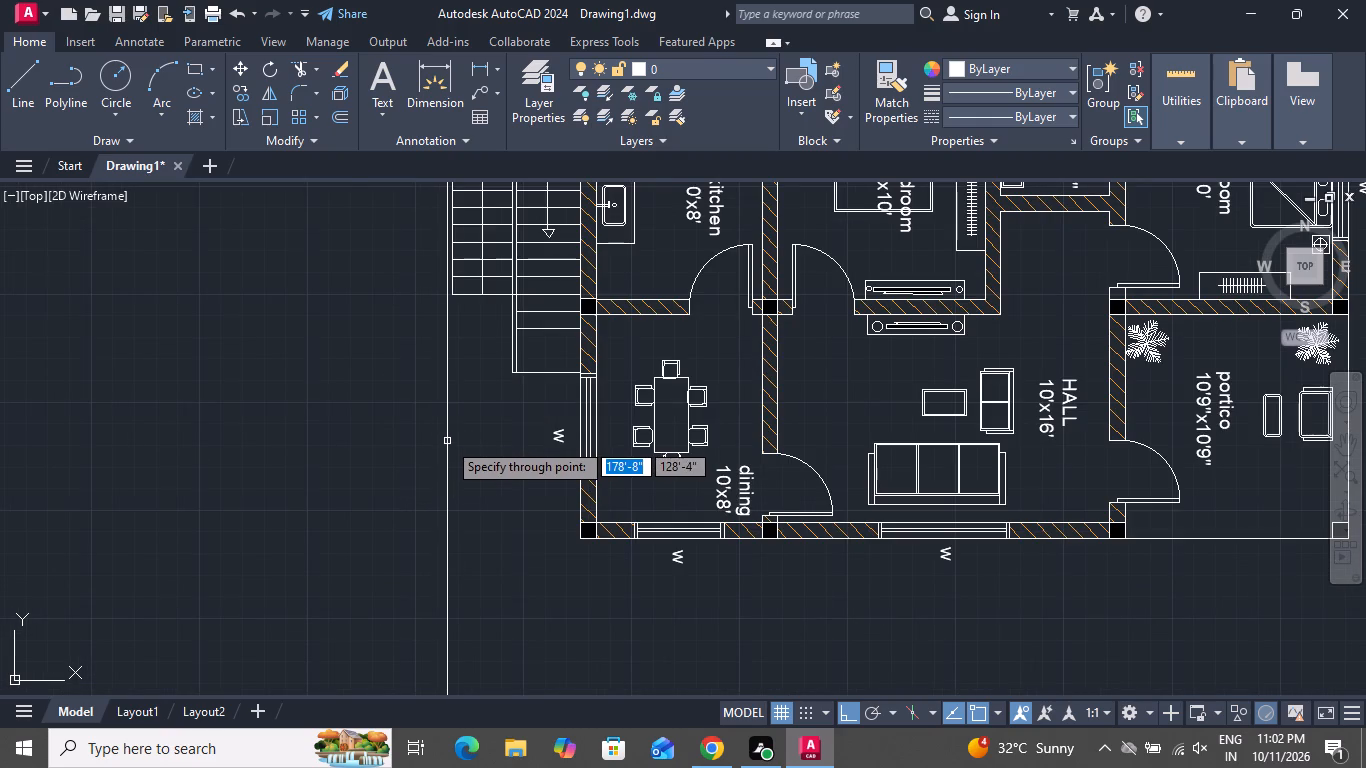
click(451, 437)
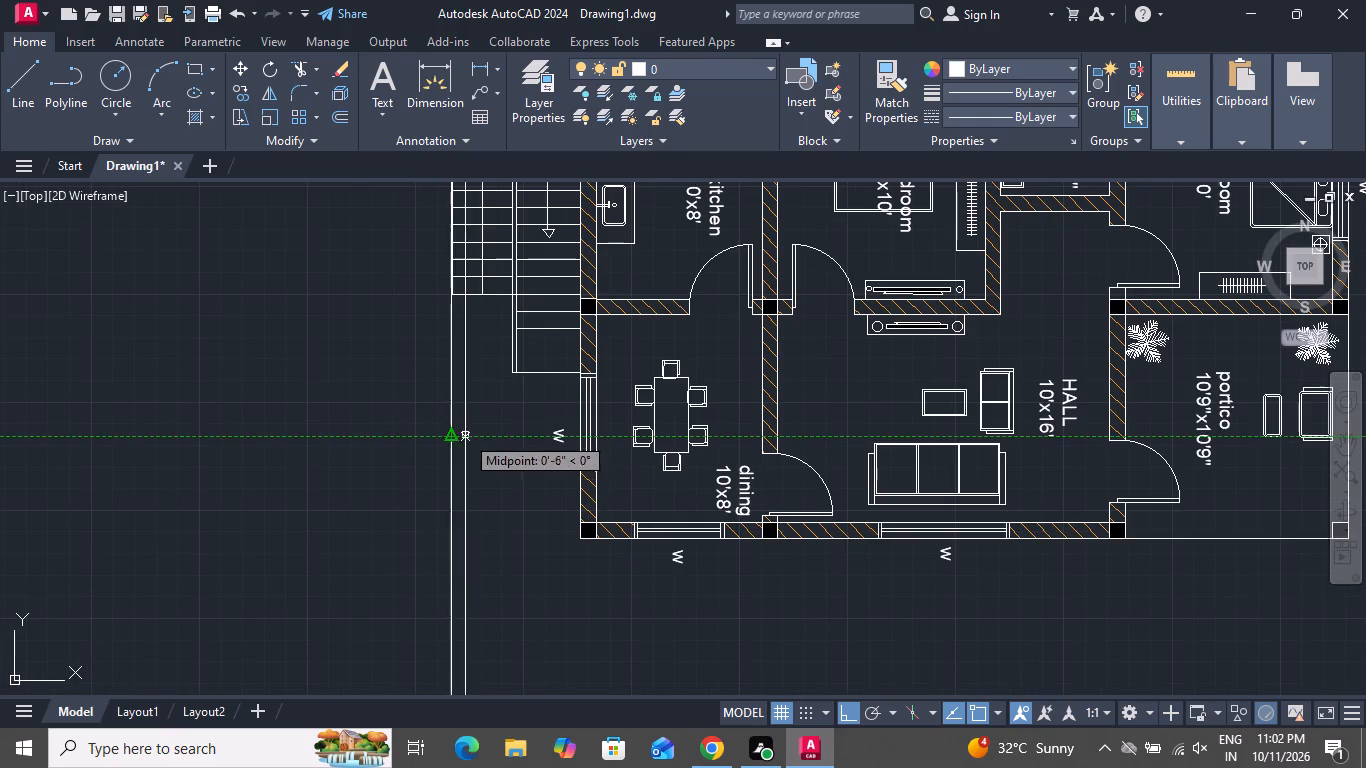
Project a vertical construction line from the west edge of the staircase's shorter flight beside the dining room.
scroll(520, 482, down, 1)
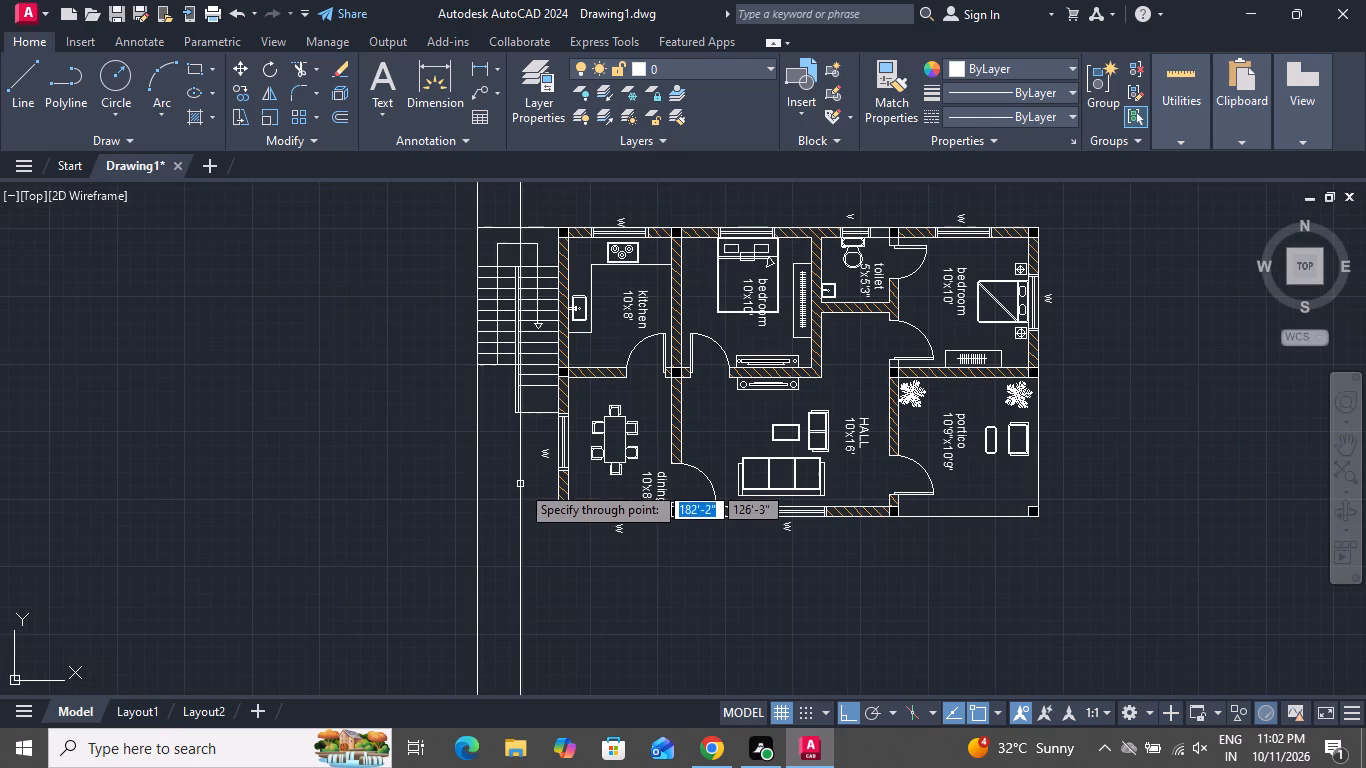
scroll(515, 491, up, 2)
scroll(515, 500, down, 1)
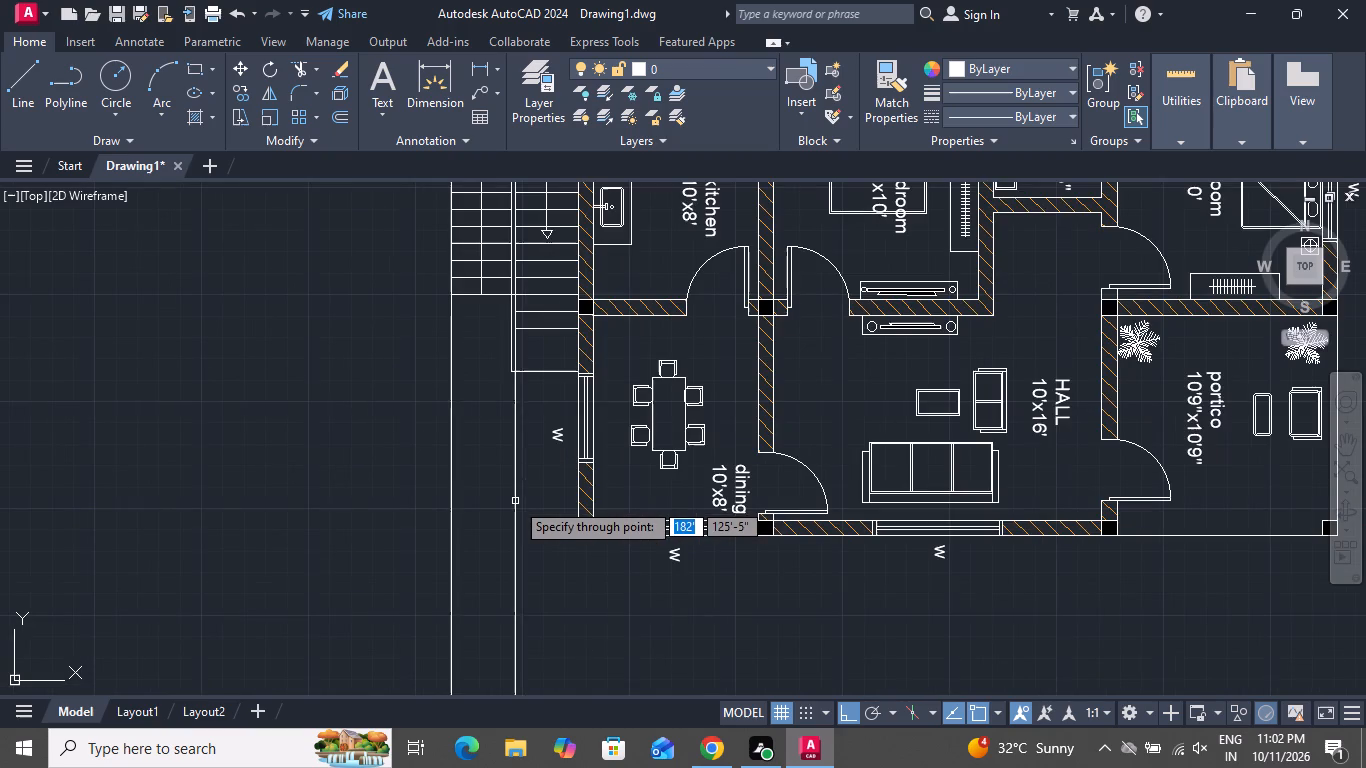
scroll(511, 510, up, 3)
scroll(511, 510, down, 1)
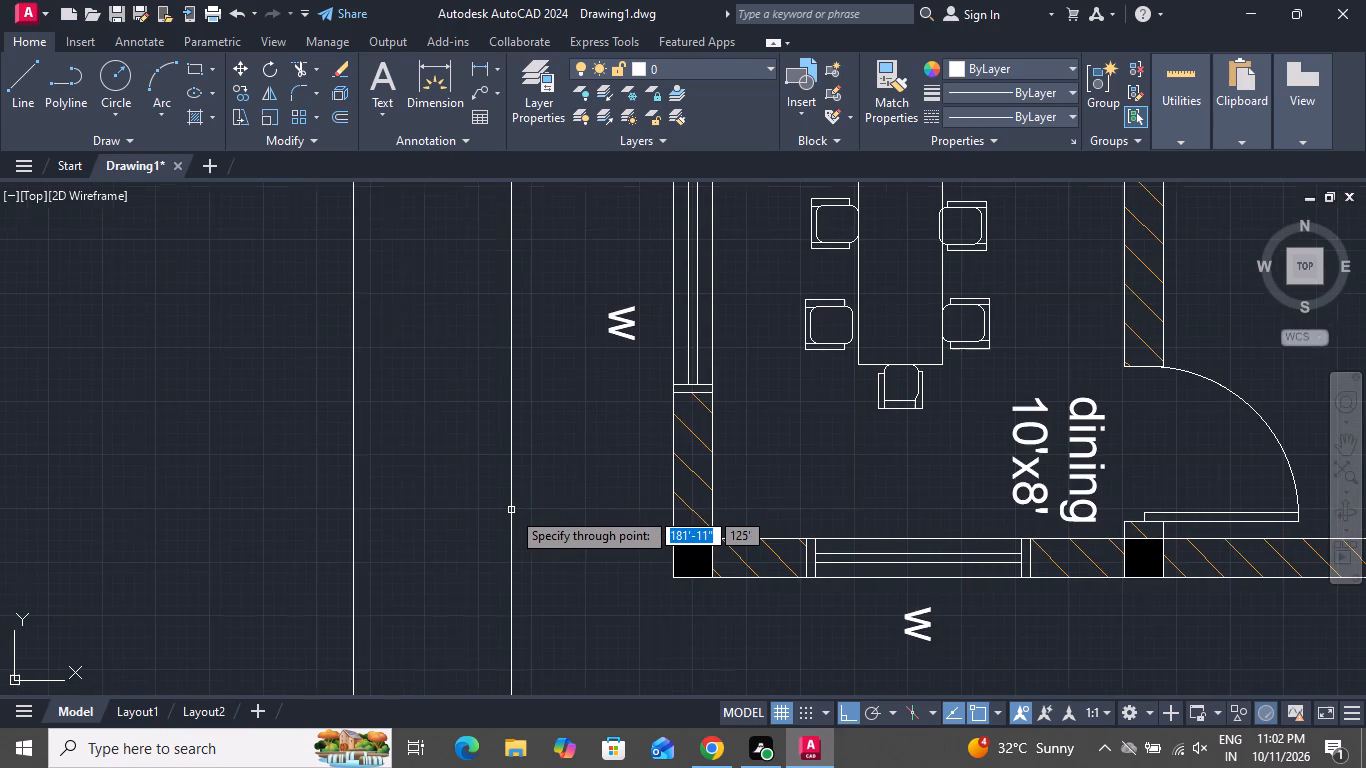
scroll(511, 510, down, 3)
scroll(512, 510, up, 1)
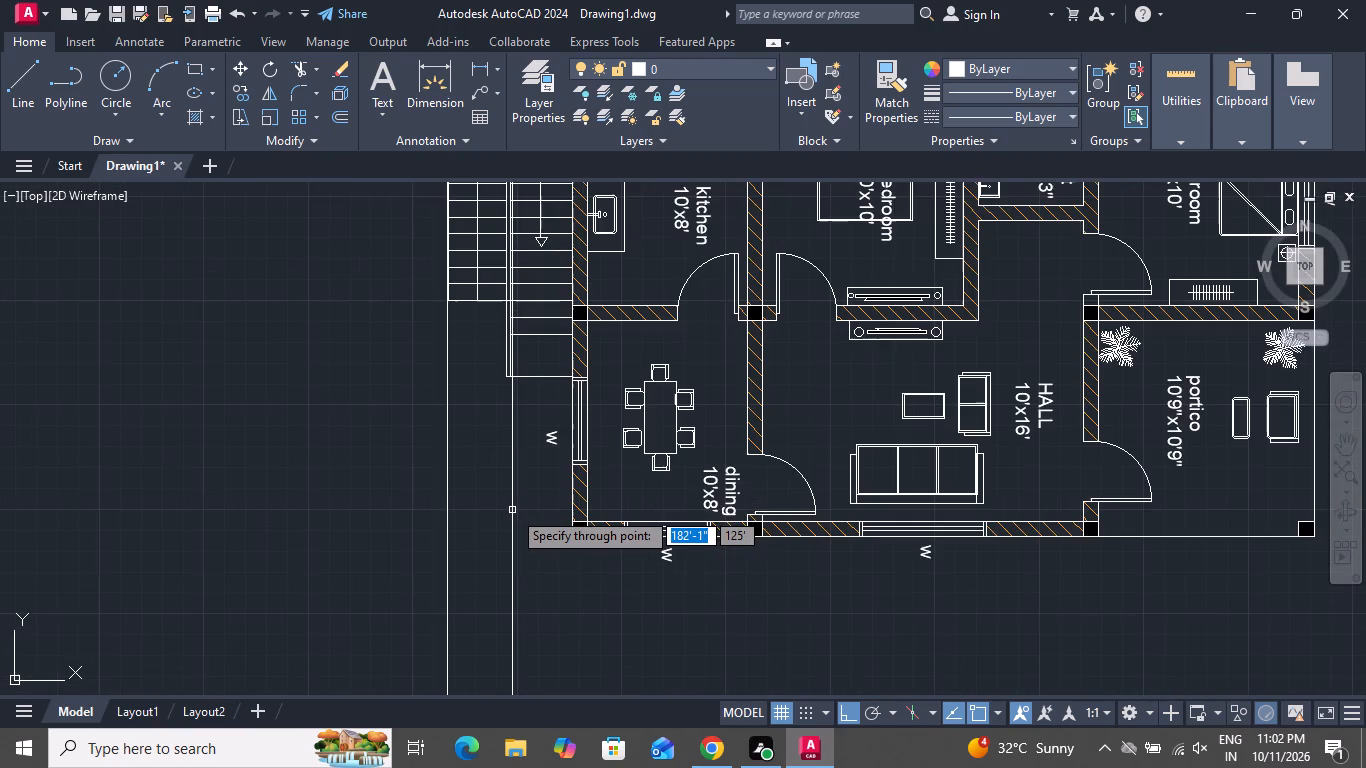
click(506, 510)
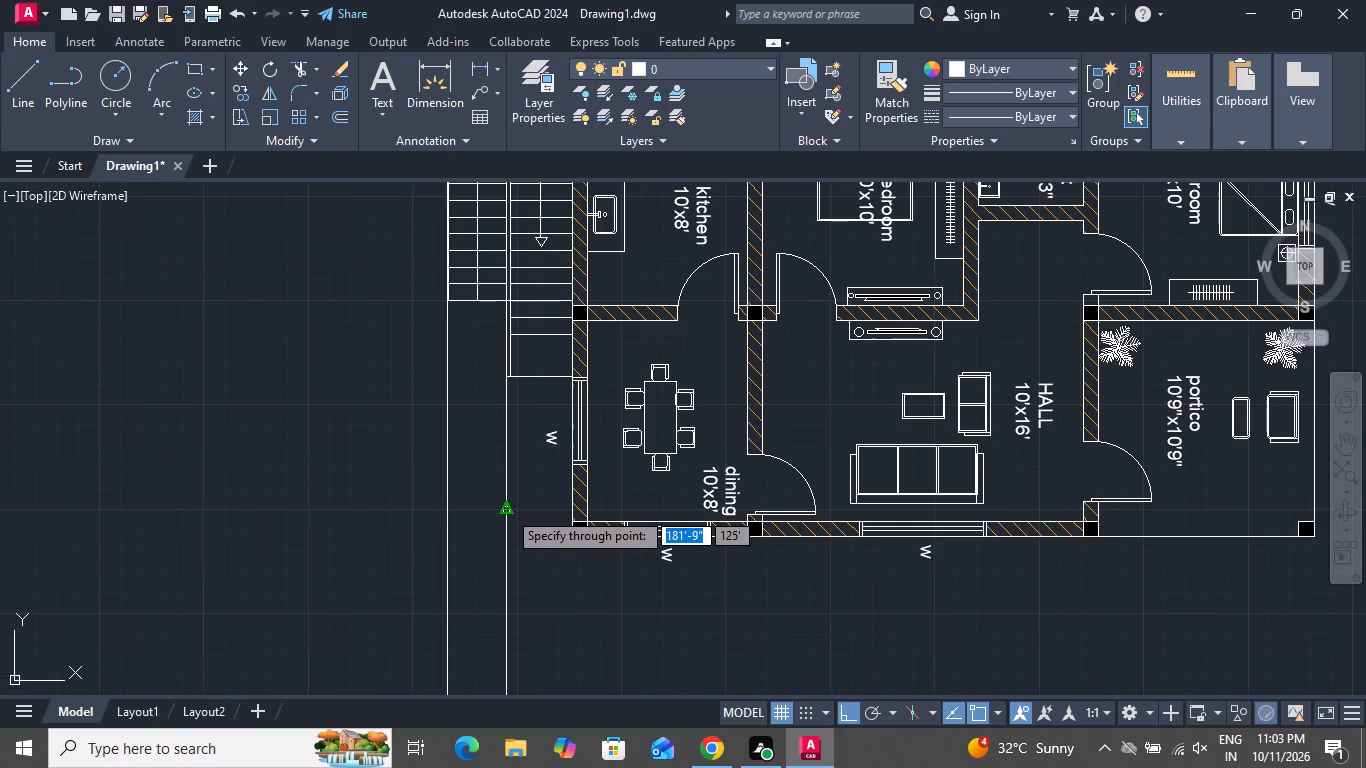
Project a vertical construction line from the inner edge line of the shorter stair flight, at its lower end.
scroll(514, 503, up, 2)
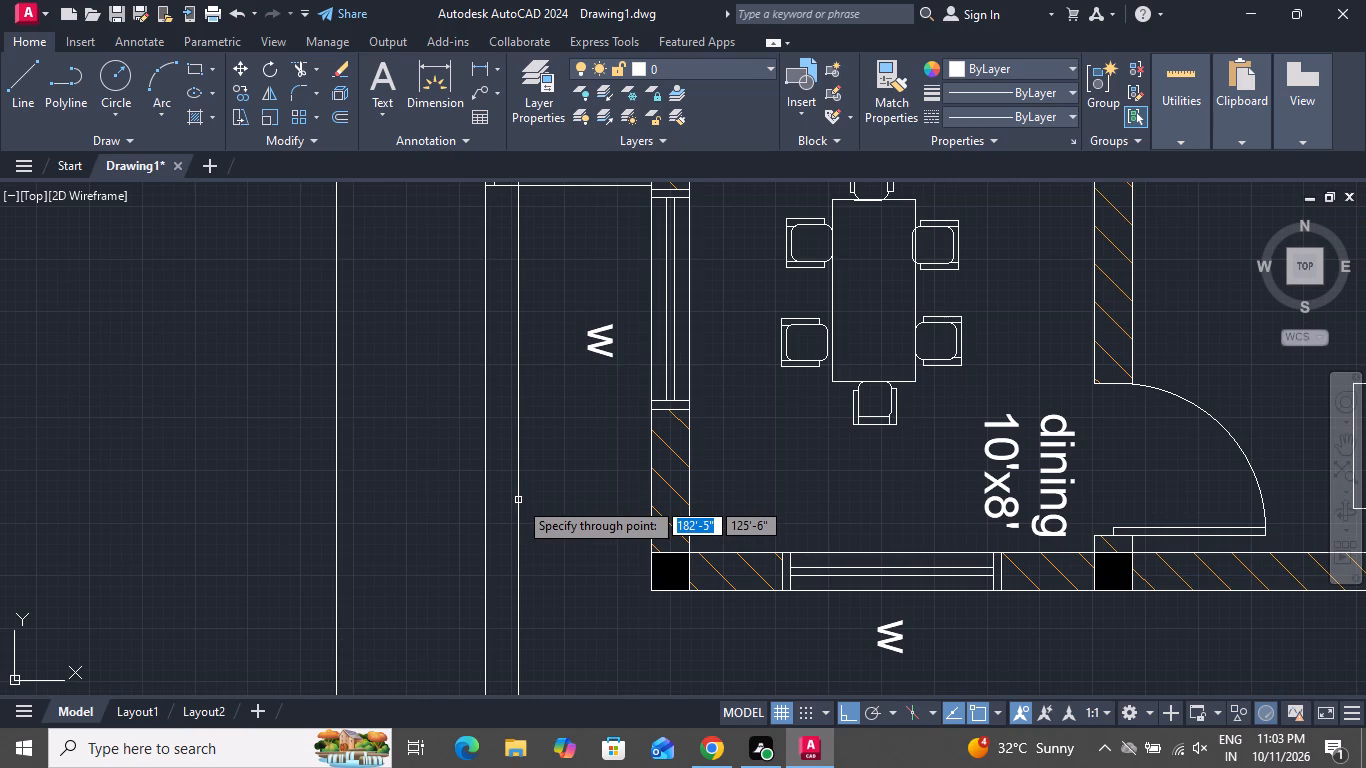
scroll(524, 506, down, 2)
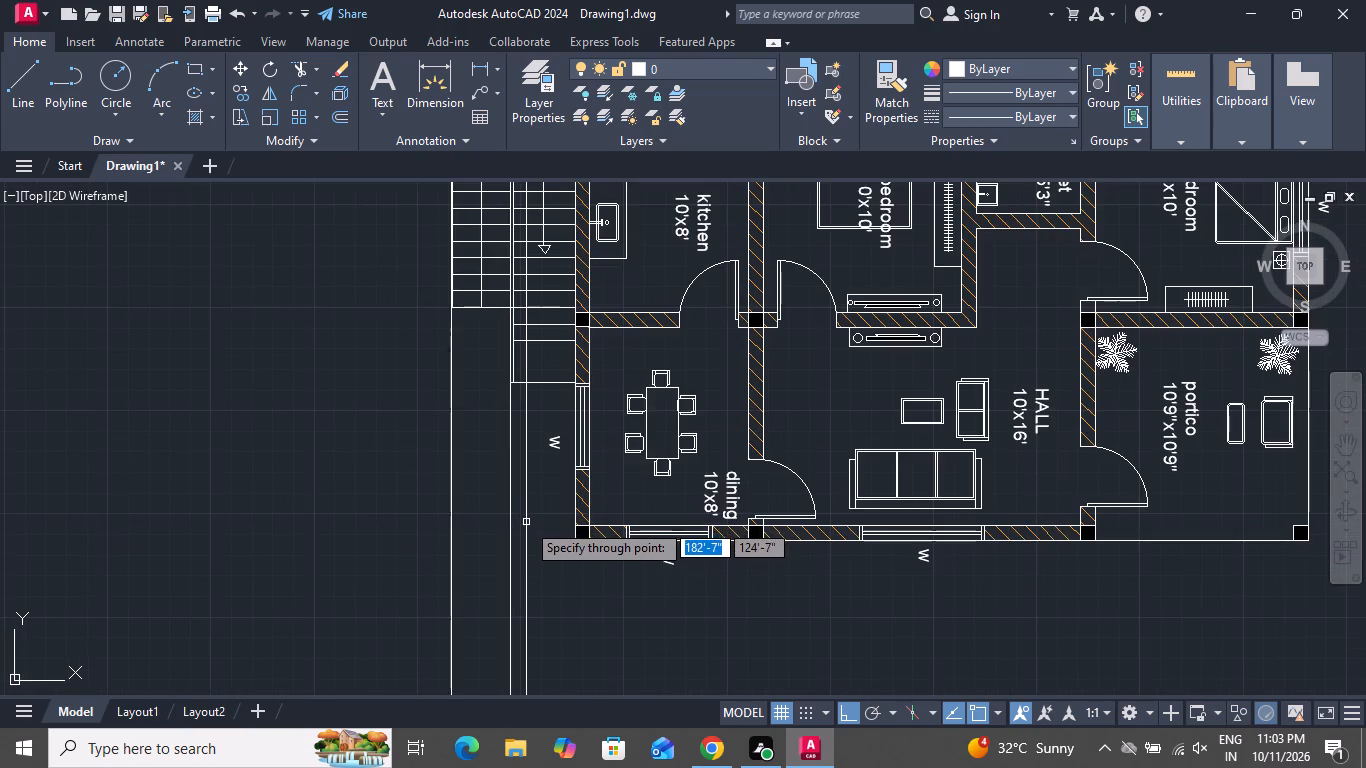
scroll(526, 526, down, 1)
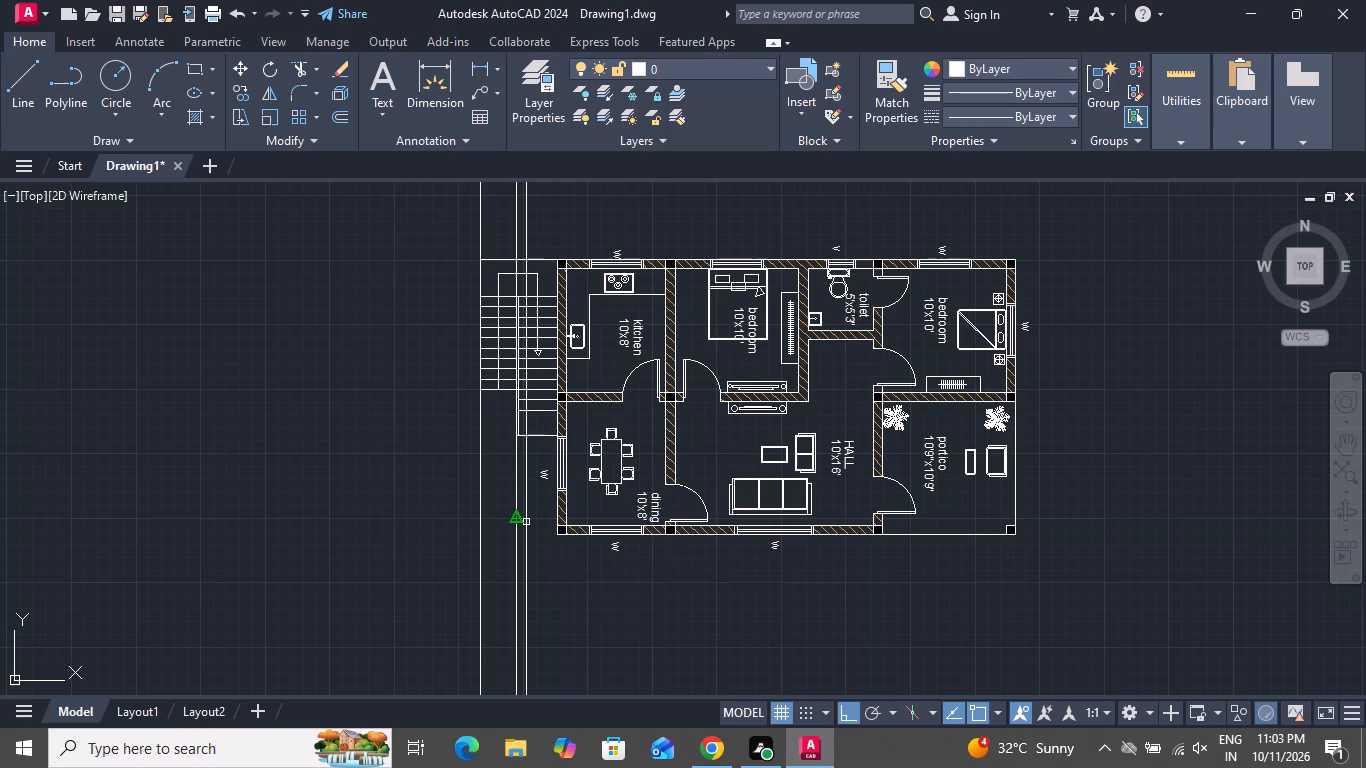
scroll(526, 522, up, 2)
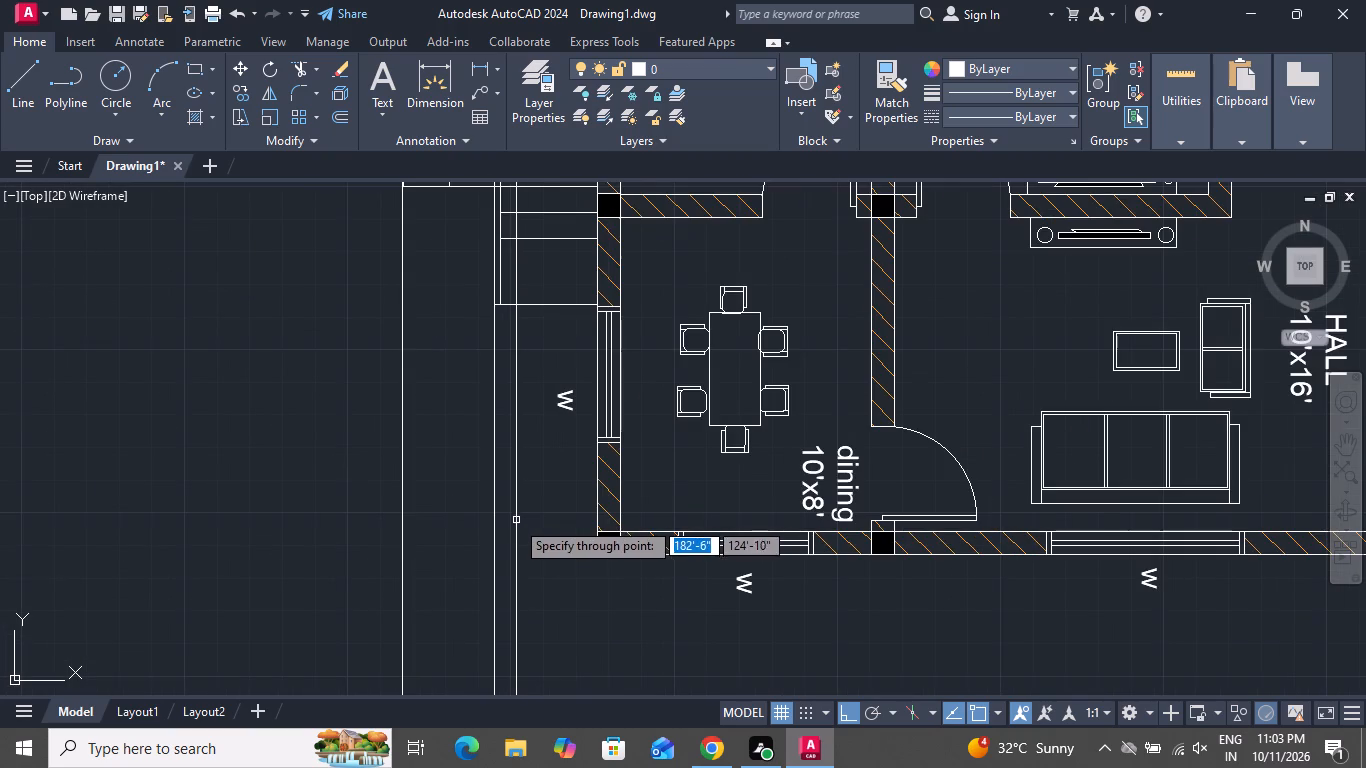
scroll(507, 509, up, 1)
scroll(508, 522, down, 1)
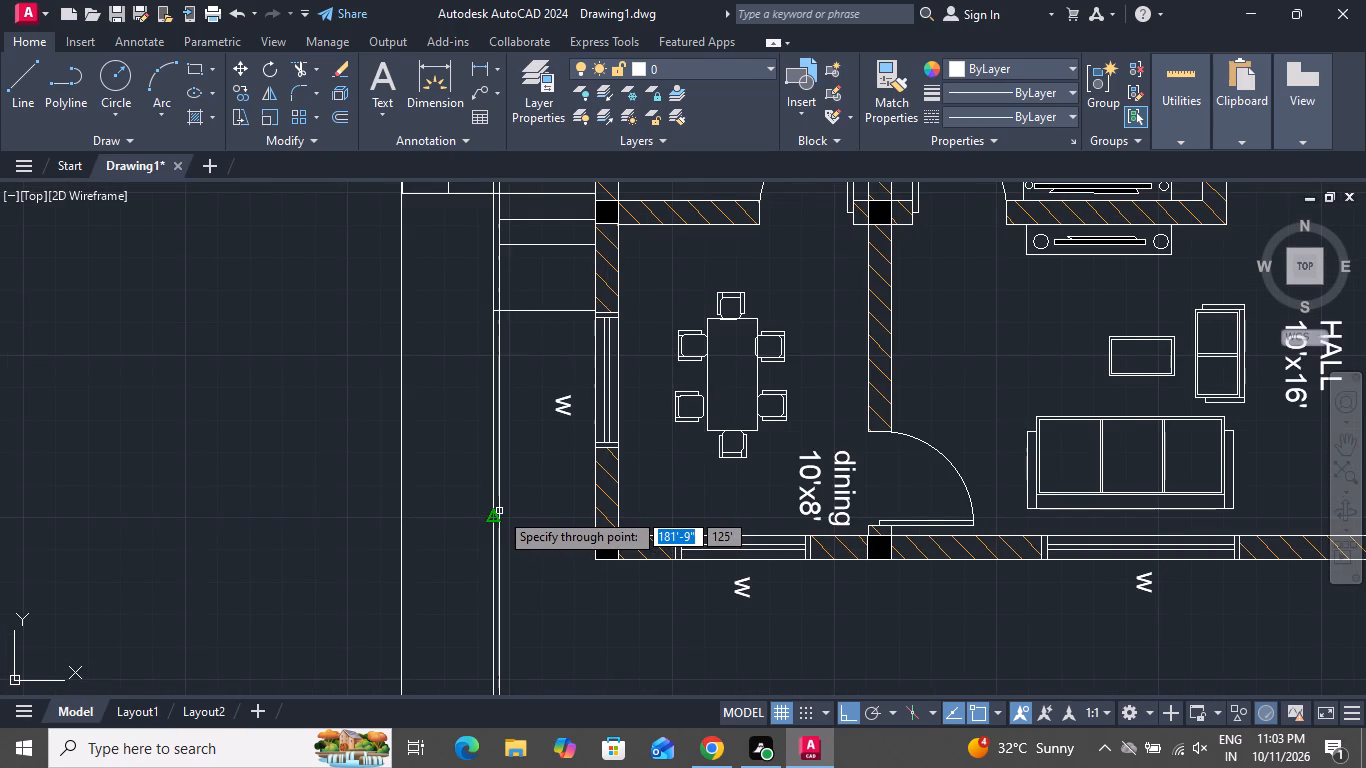
click(499, 511)
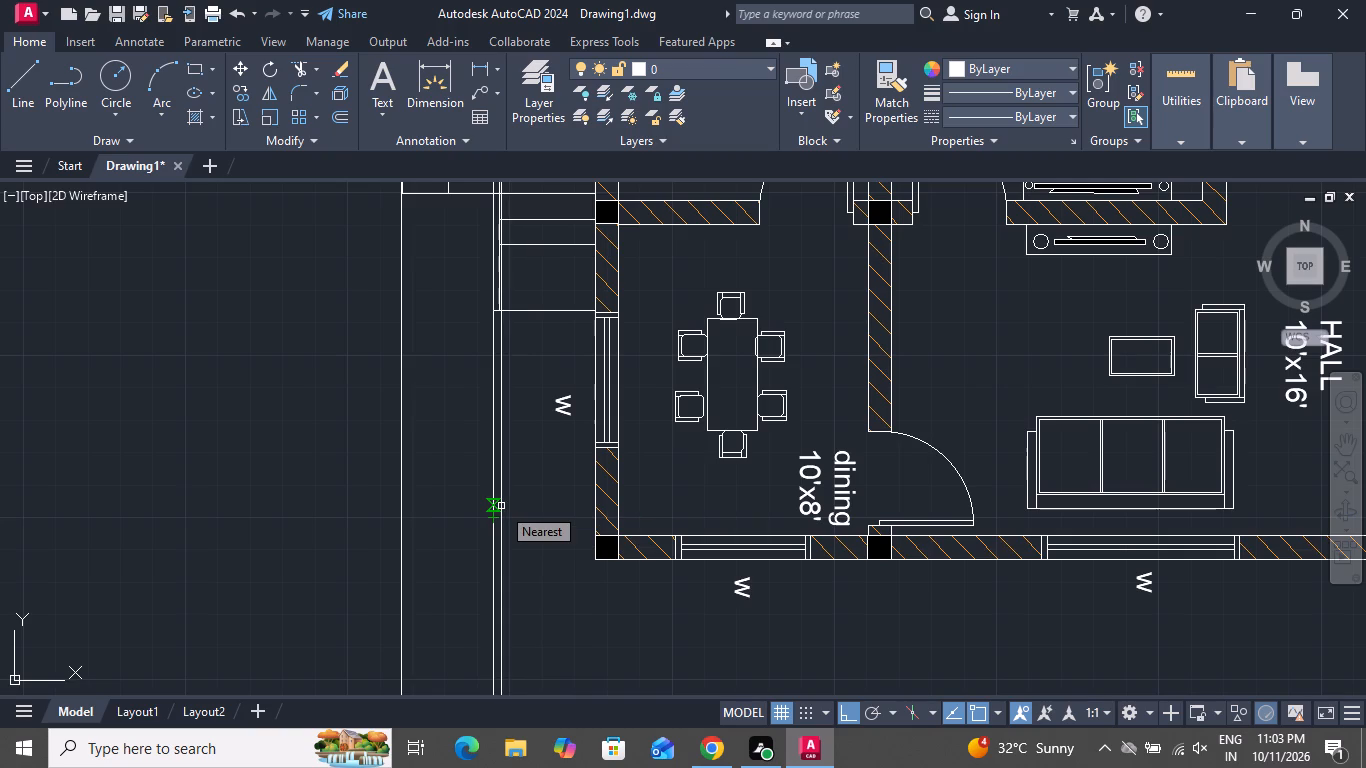
scroll(501, 506, up, 1)
scroll(510, 517, down, 1)
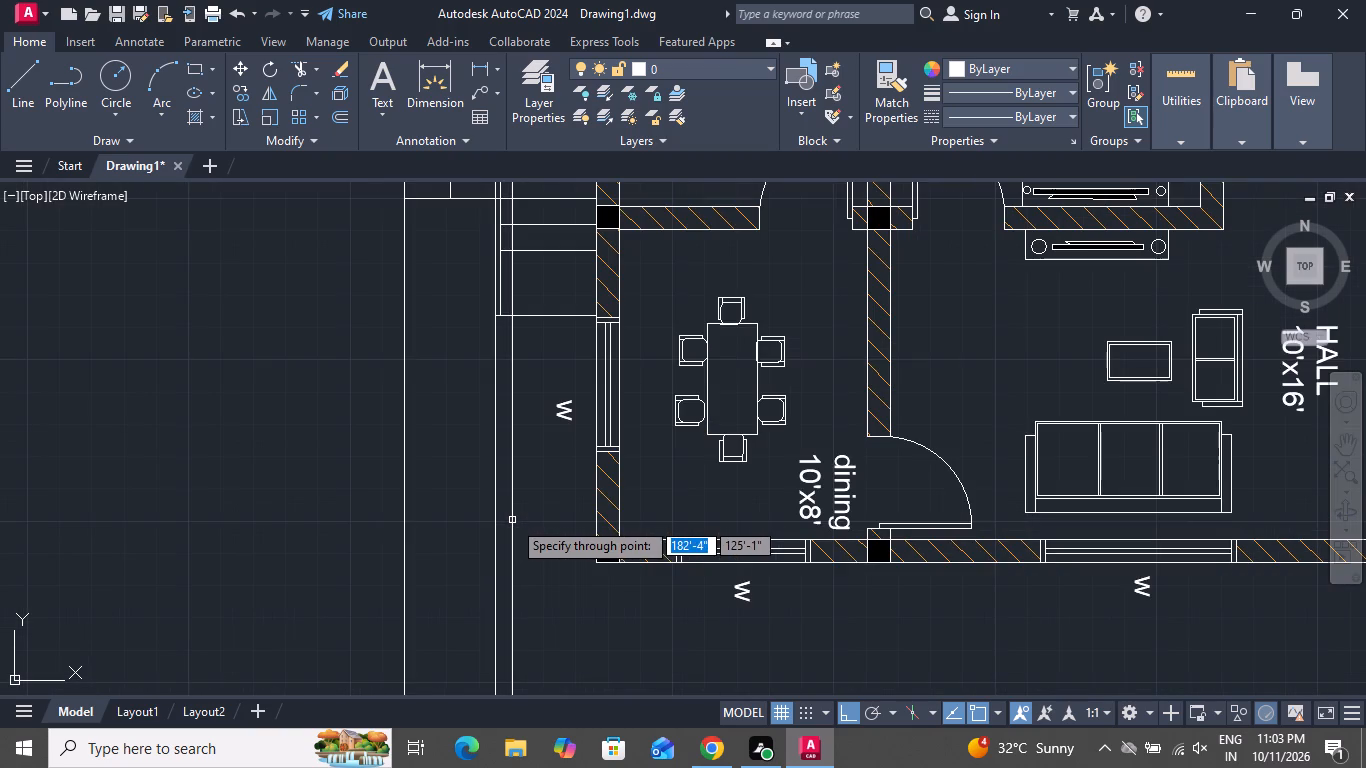
scroll(502, 518, up, 2)
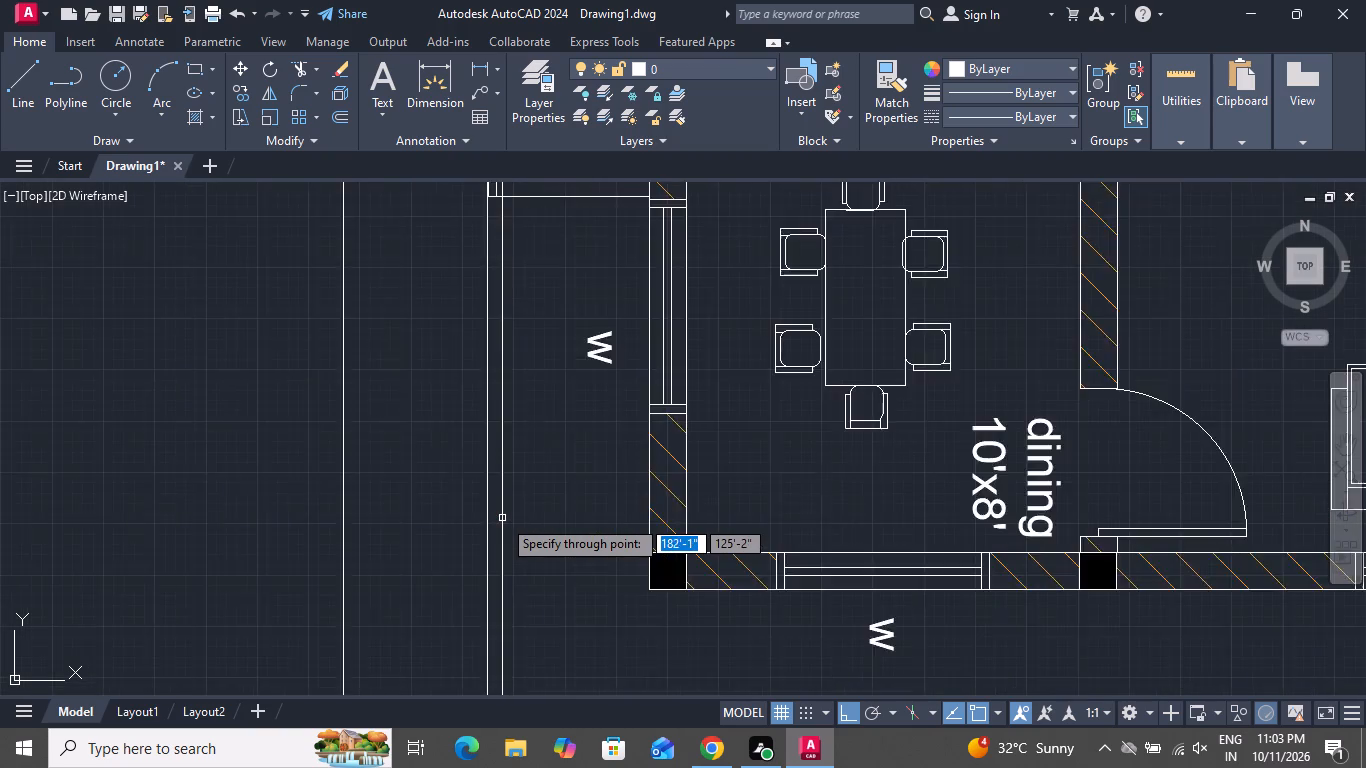
scroll(502, 518, down, 1)
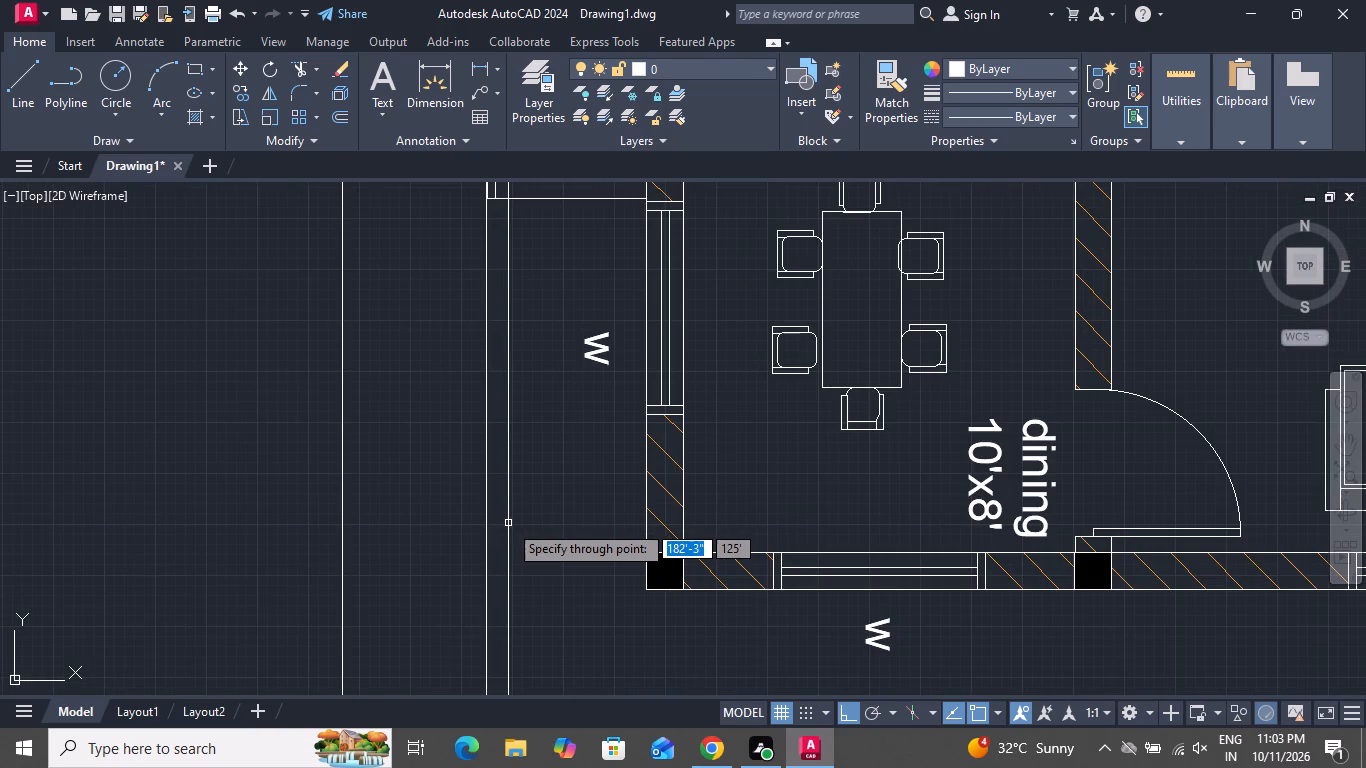
scroll(508, 524, down, 2)
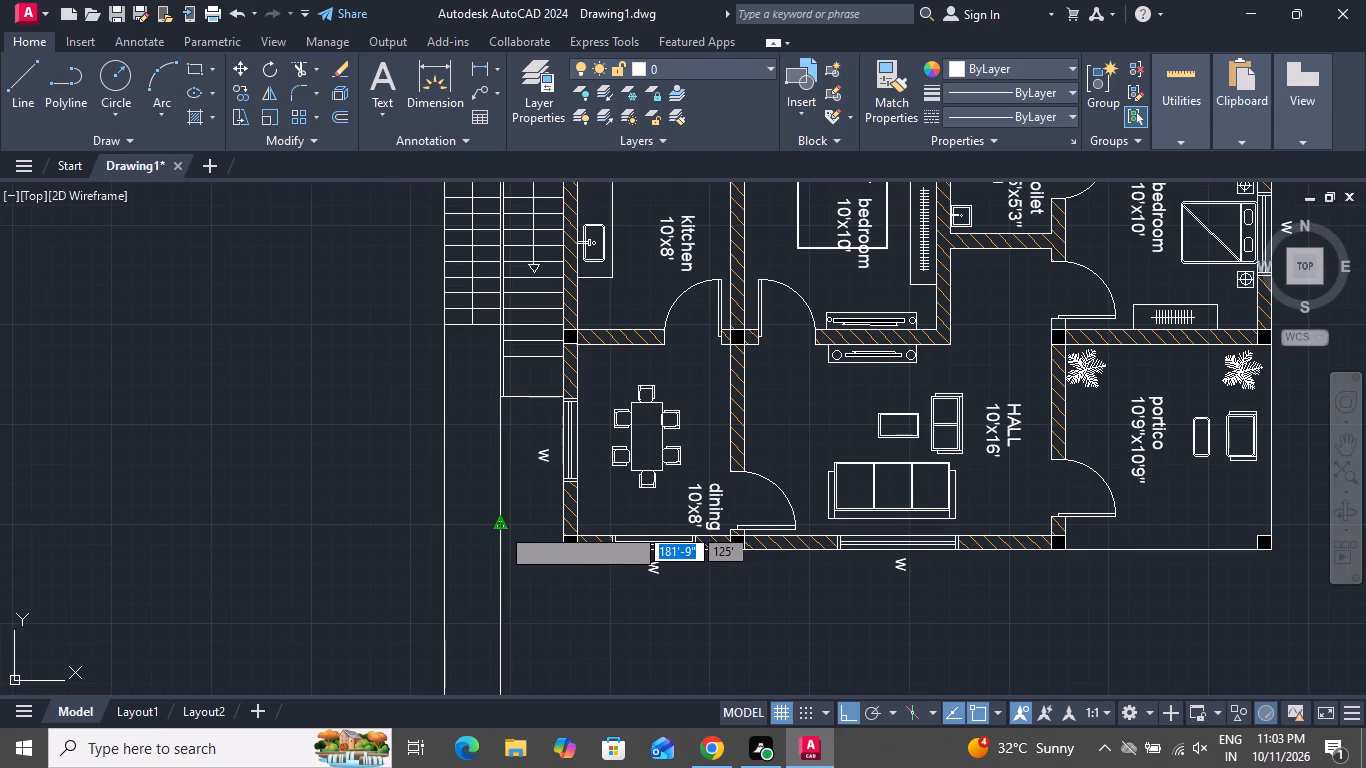
scroll(500, 526, up, 3)
scroll(500, 526, down, 2)
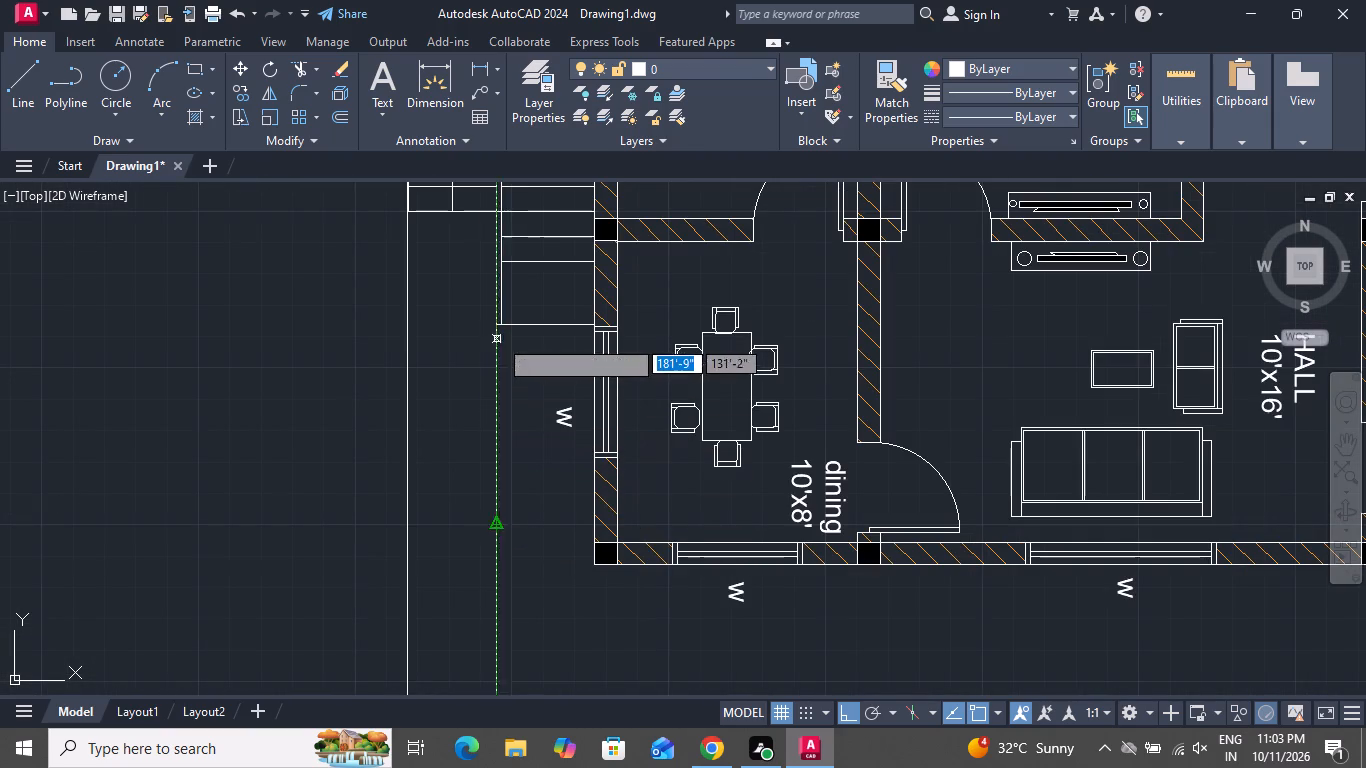
scroll(508, 323, up, 2)
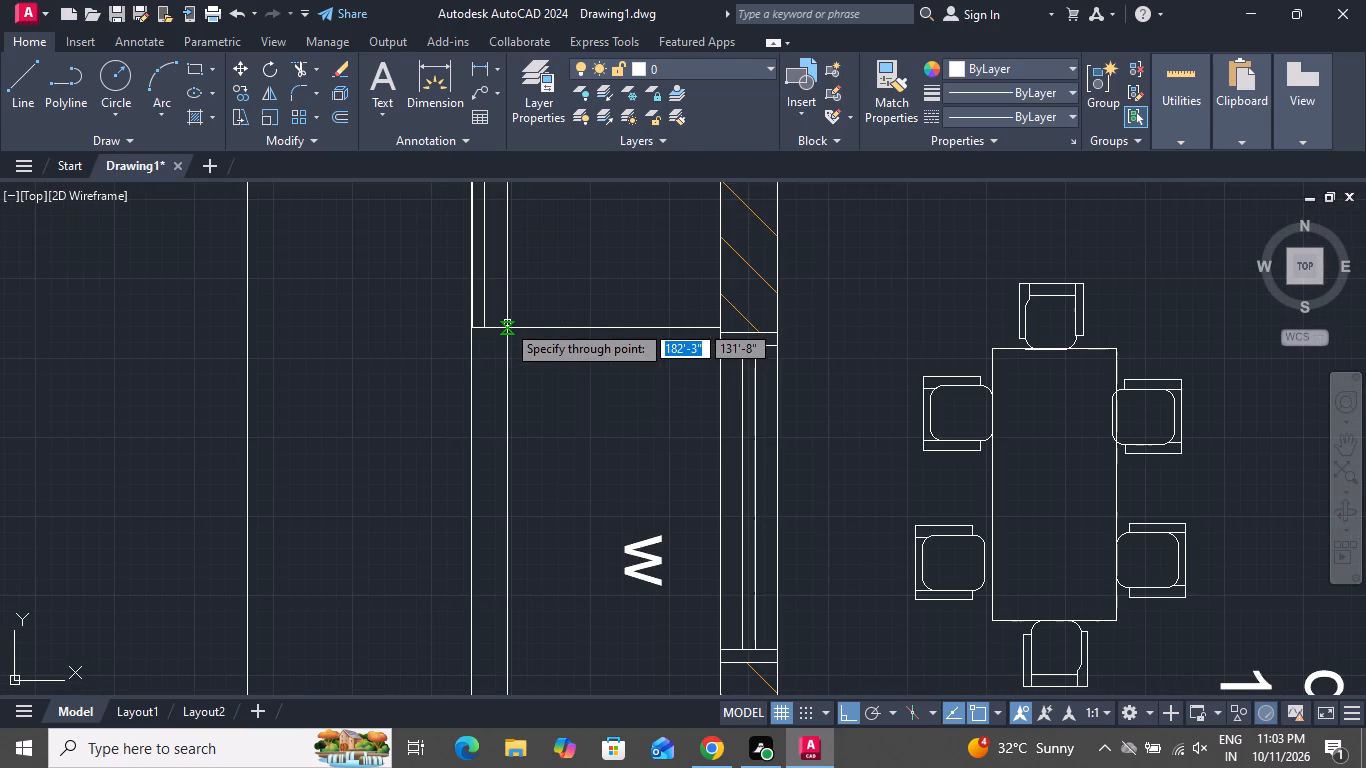
click(487, 329)
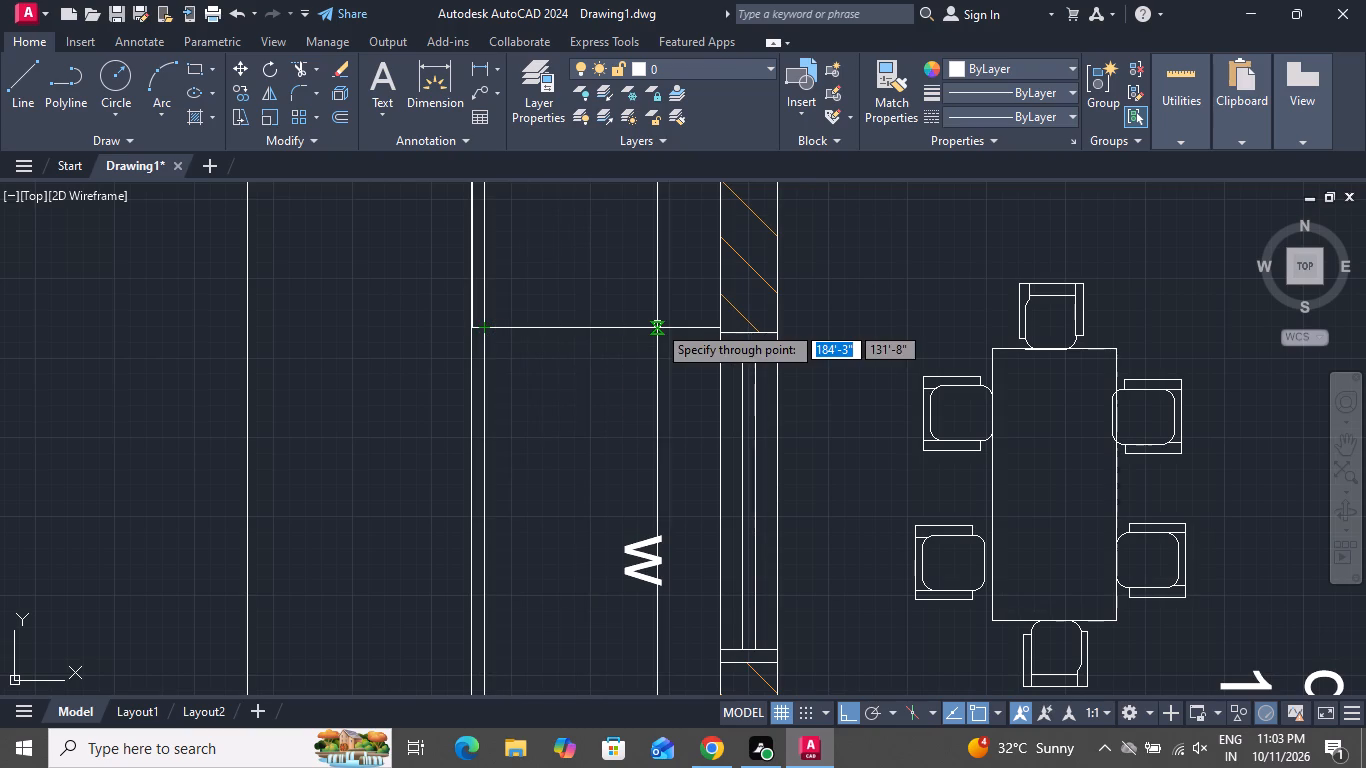
Project vertical construction lines from the outer and inner faces of the dining room's west wall.
scroll(658, 323, down, 2)
click(685, 304)
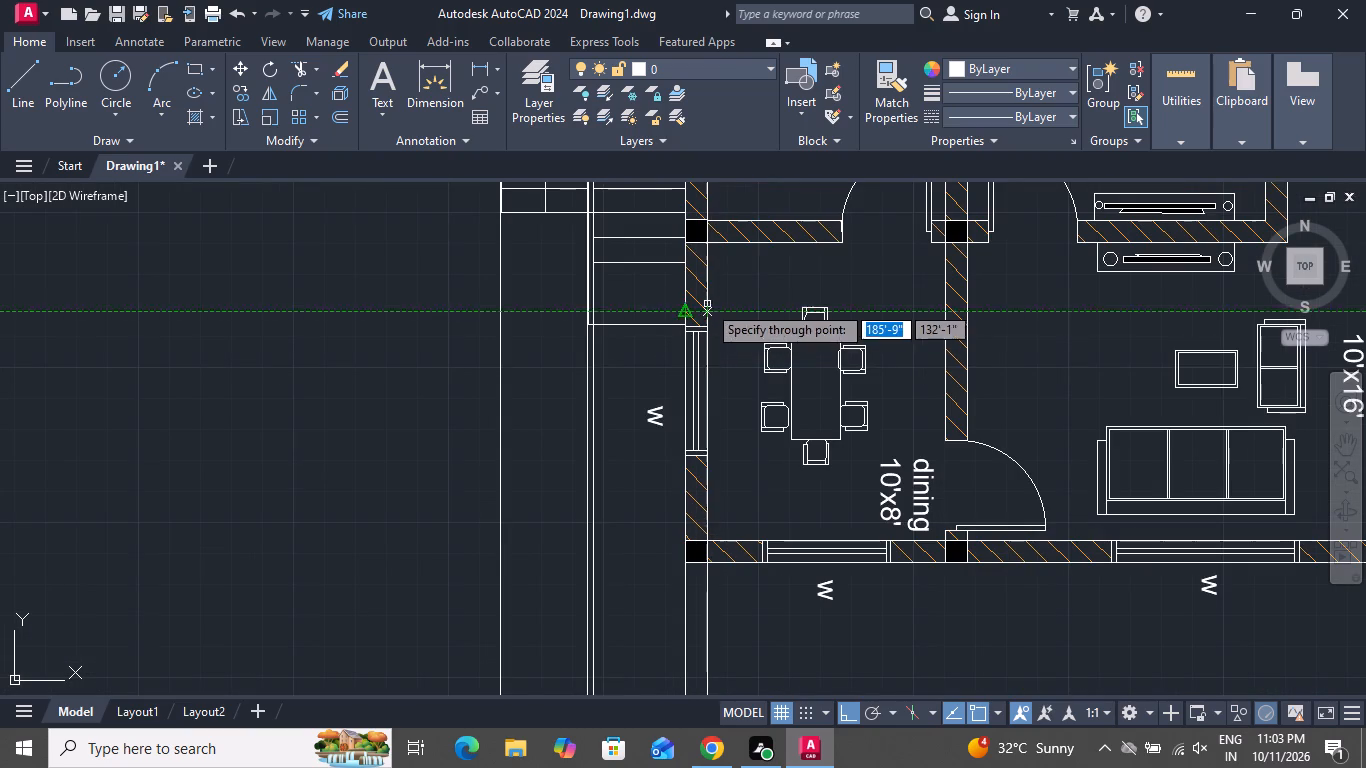
scroll(709, 304, up, 2)
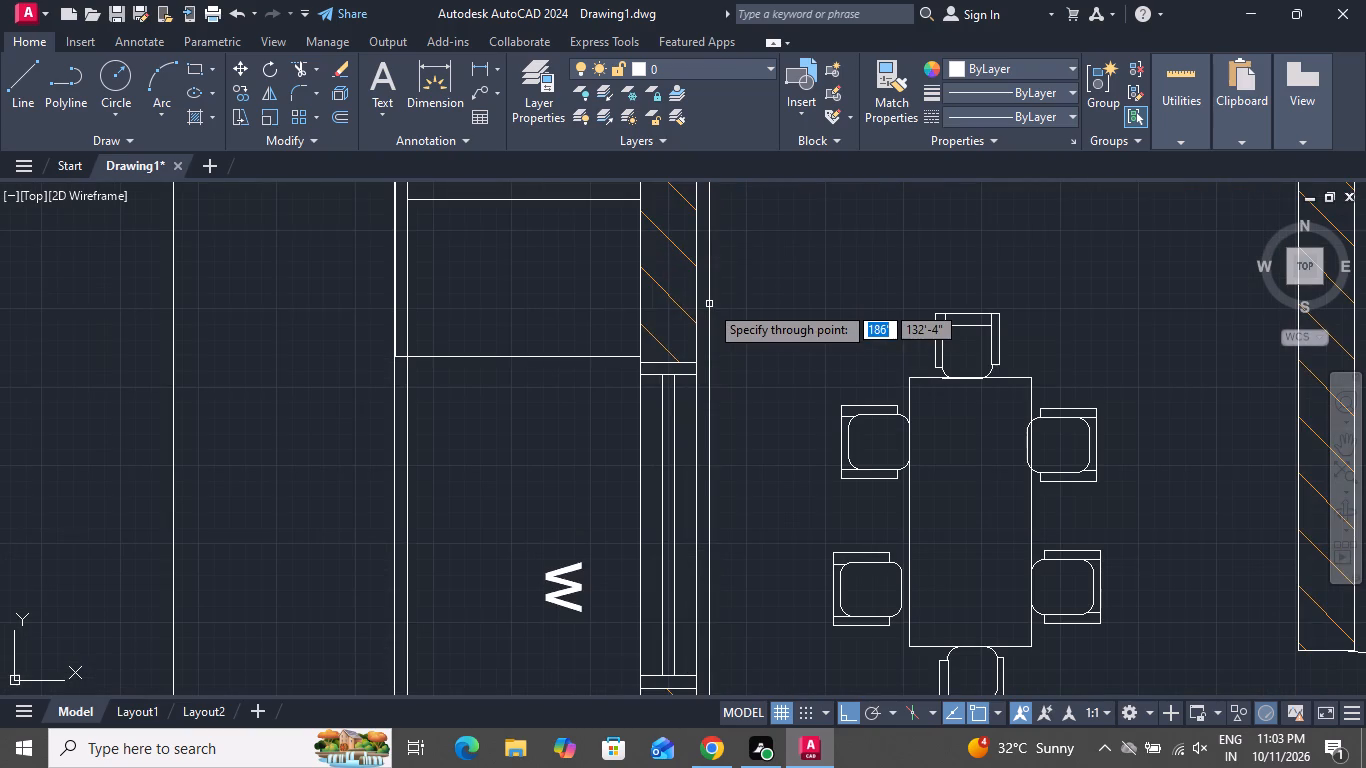
click(700, 317)
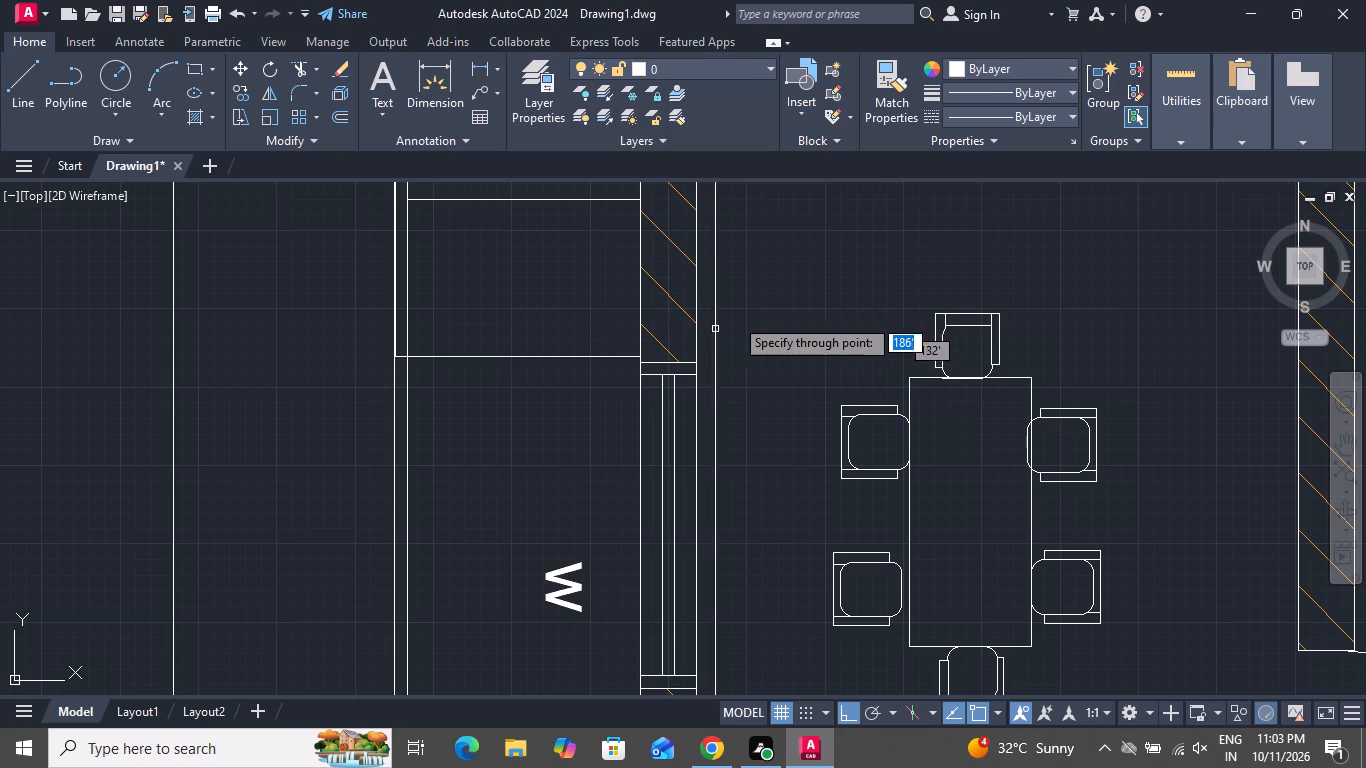
Project vertical construction lines from the west and east edges of the dining room's south window opening.
scroll(752, 294, down, 4)
scroll(769, 281, up, 1)
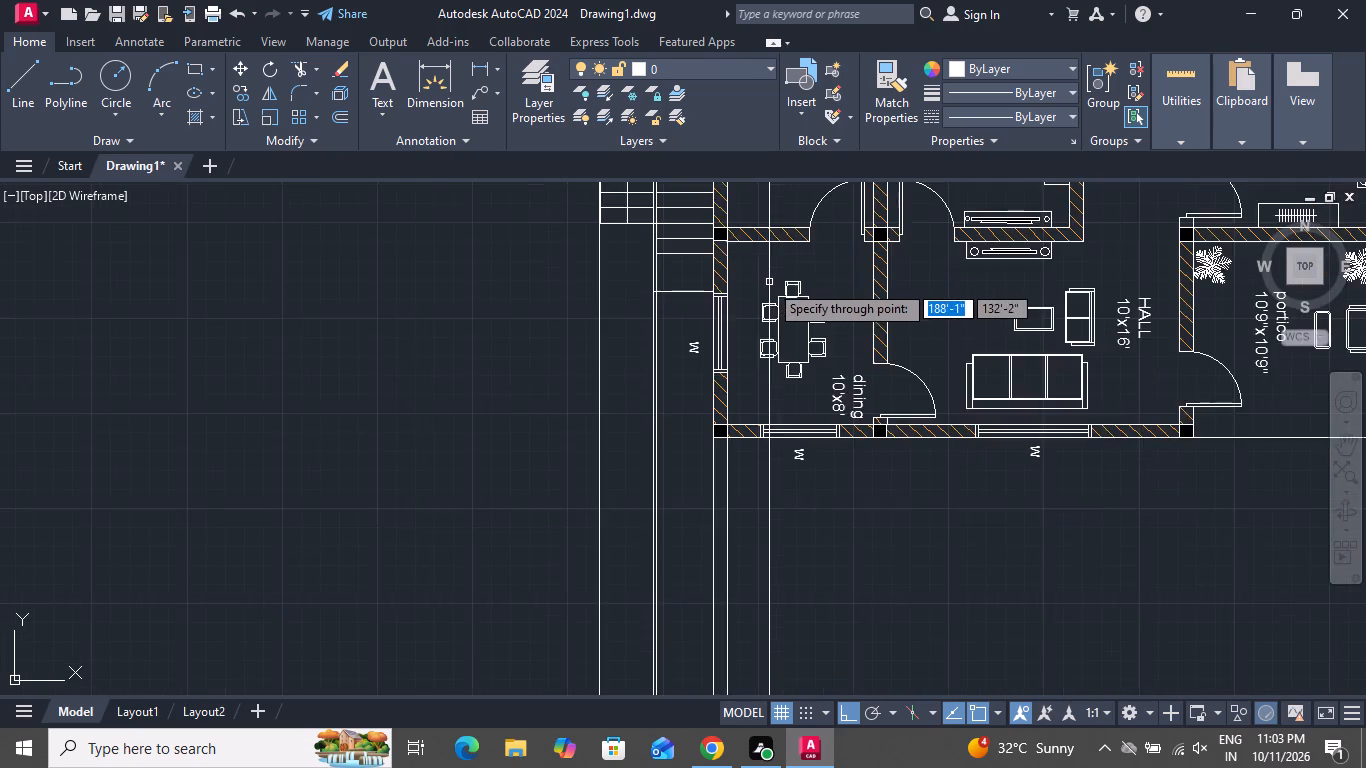
scroll(761, 301, up, 4)
scroll(749, 277, down, 2)
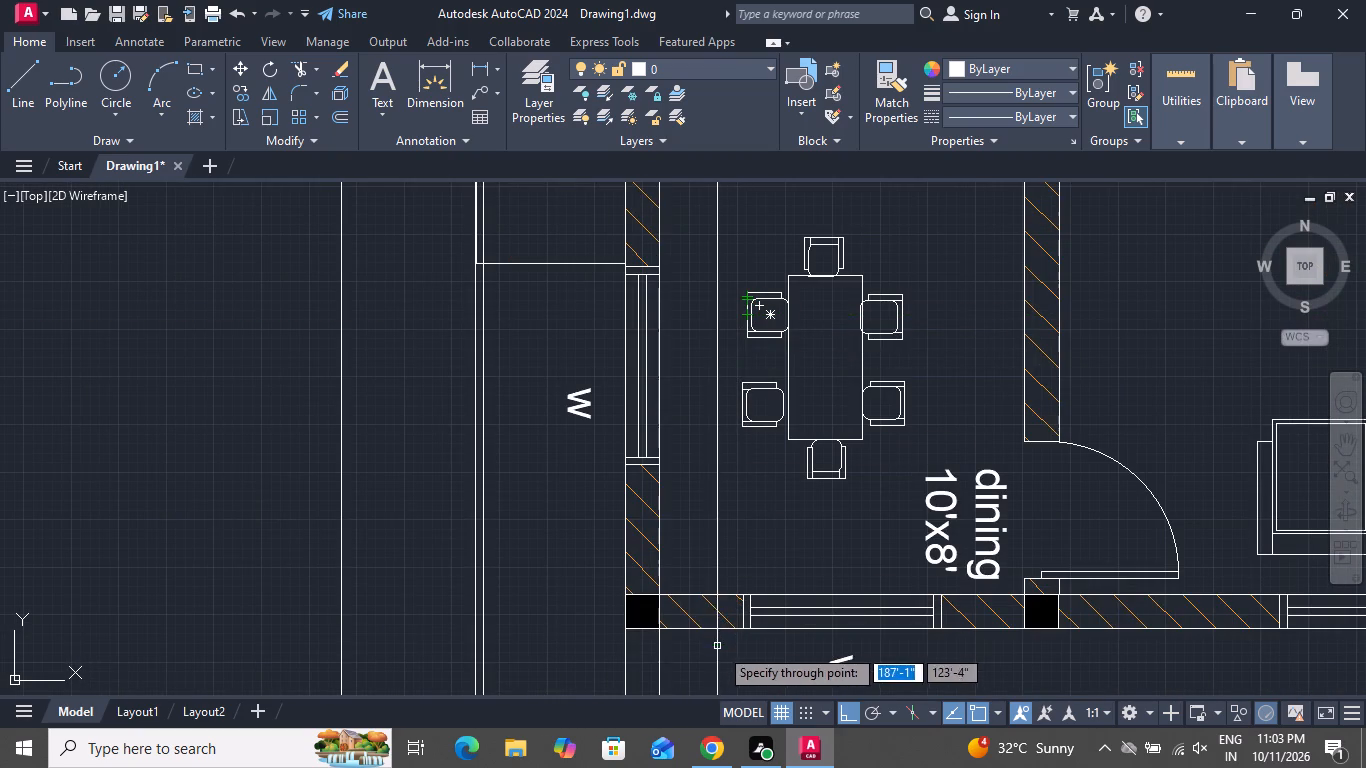
scroll(732, 650, up, 2)
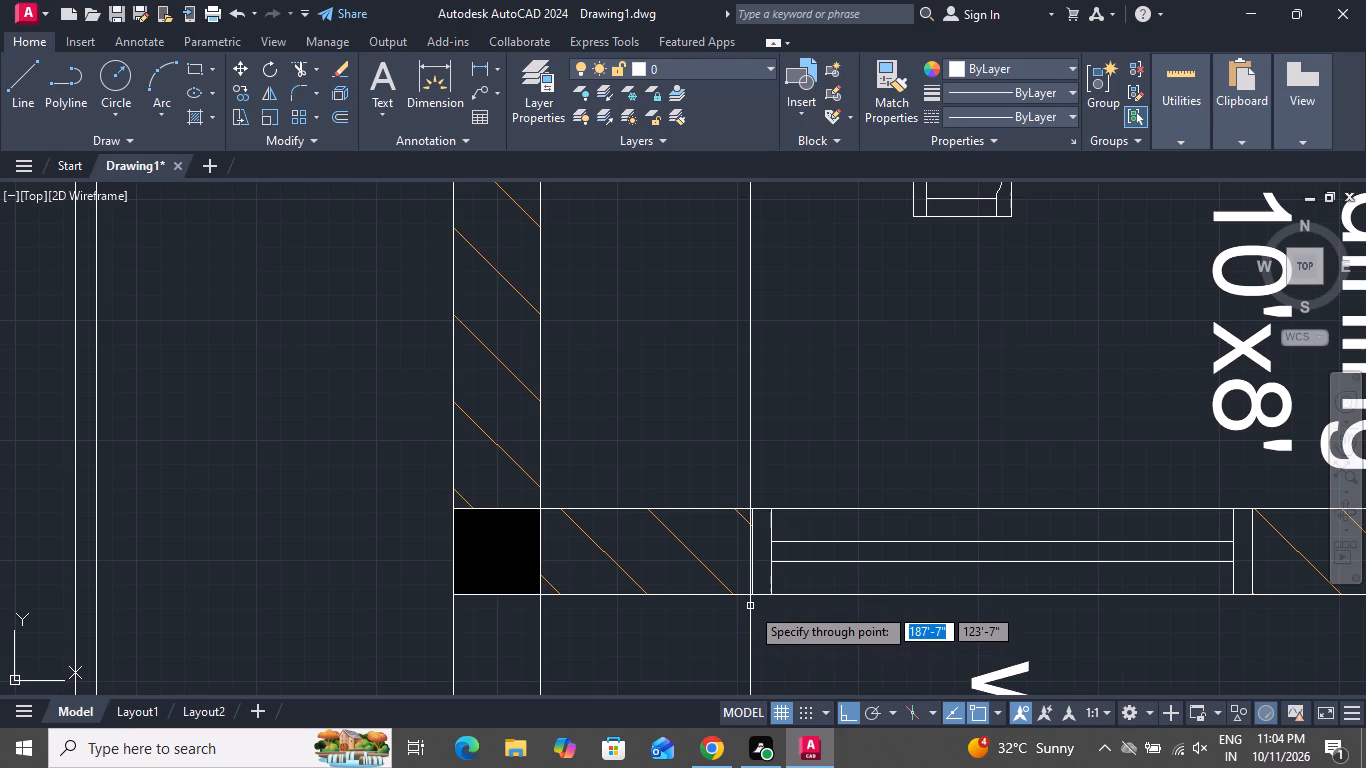
click(754, 595)
scroll(902, 580, down, 2)
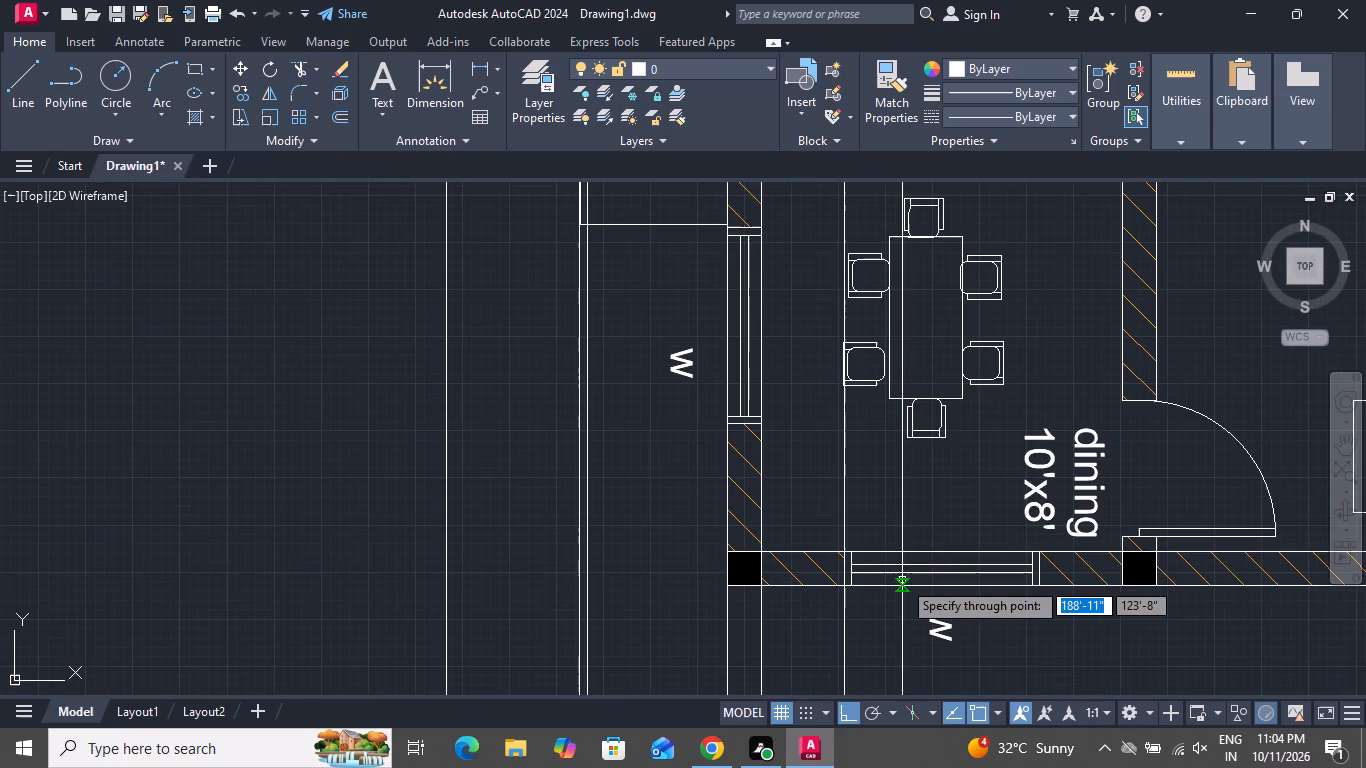
click(1047, 576)
Project a vertical construction line from the west edge of the hall's south window opening.
scroll(915, 469, down, 3)
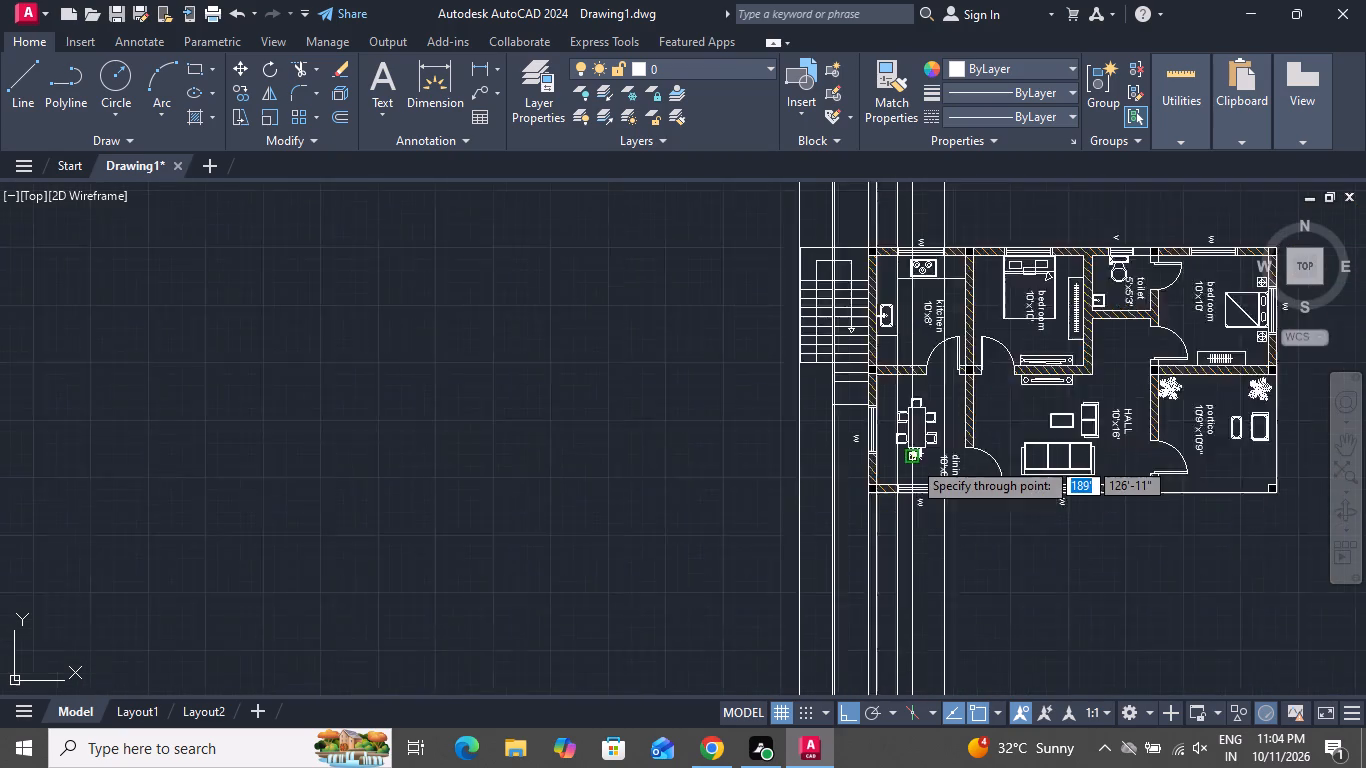
scroll(912, 460, down, 1)
scroll(1003, 503, up, 3)
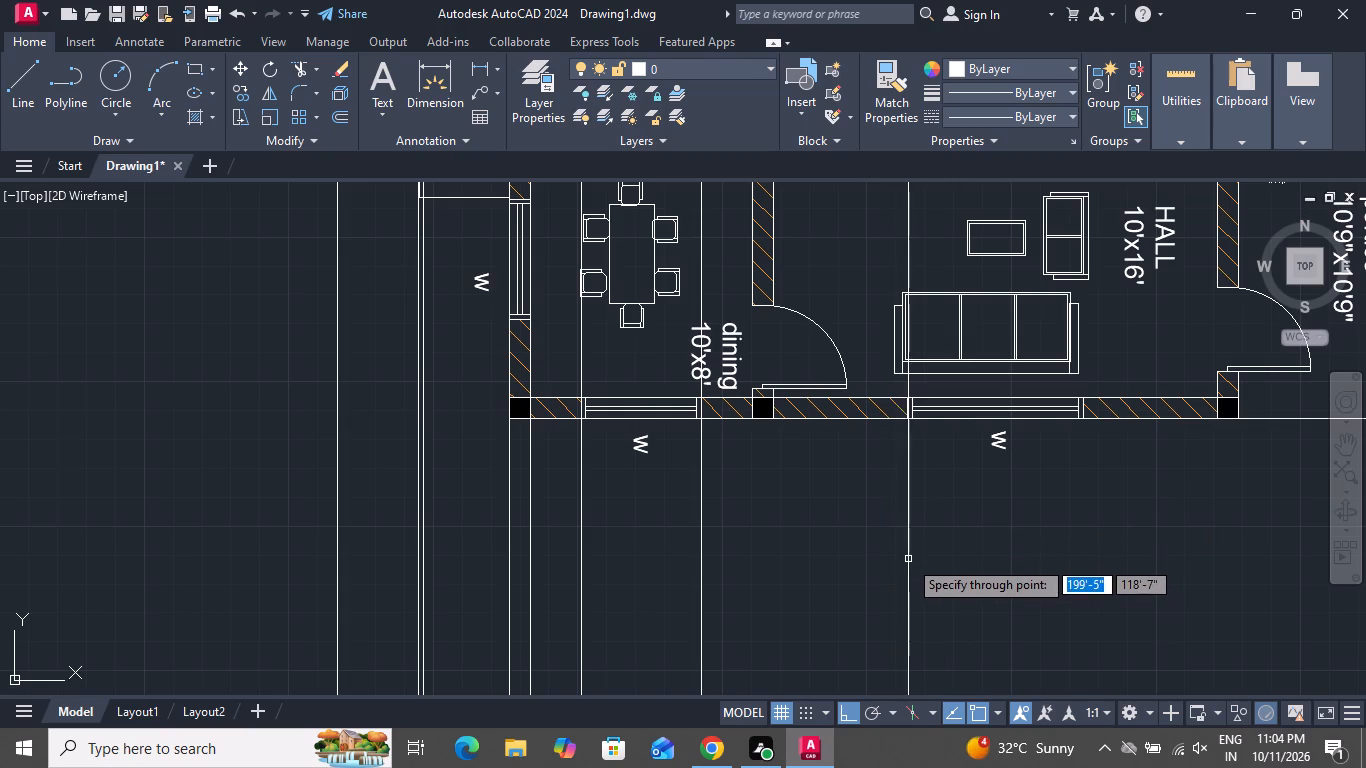
scroll(908, 556, up, 3)
scroll(907, 554, down, 2)
scroll(894, 332, up, 2)
click(895, 329)
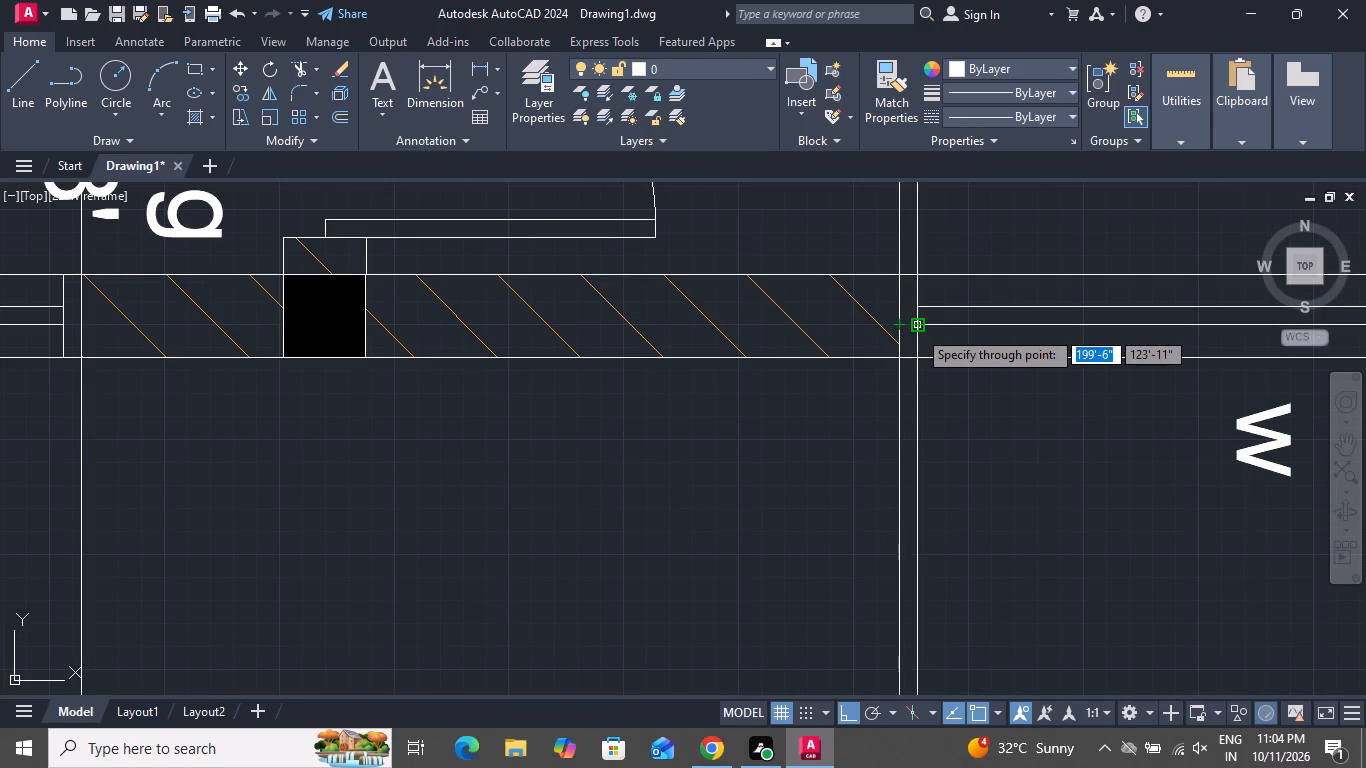
Project vertical construction lines from the hall's south window: the inner west frame line and both east frame lines.
click(917, 329)
scroll(947, 411, down, 1)
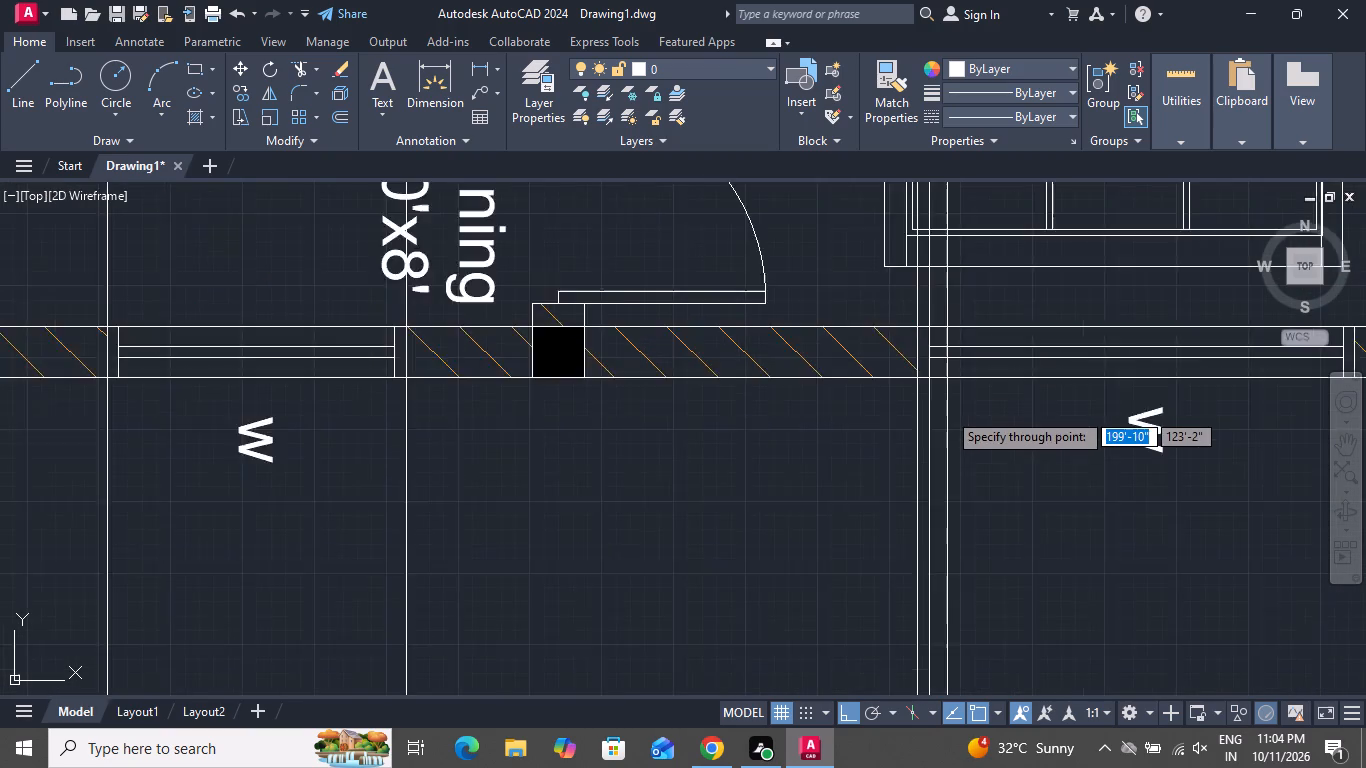
scroll(947, 411, down, 1)
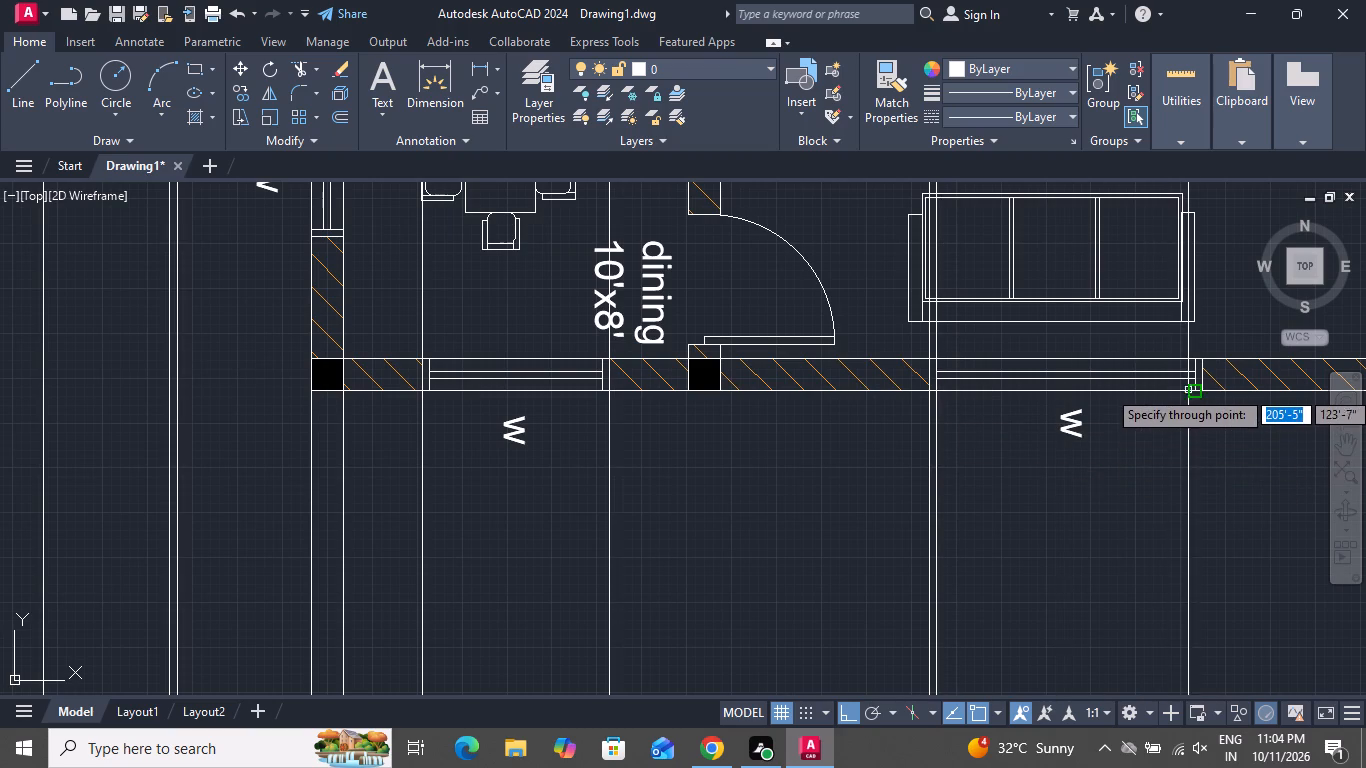
scroll(1190, 384, up, 3)
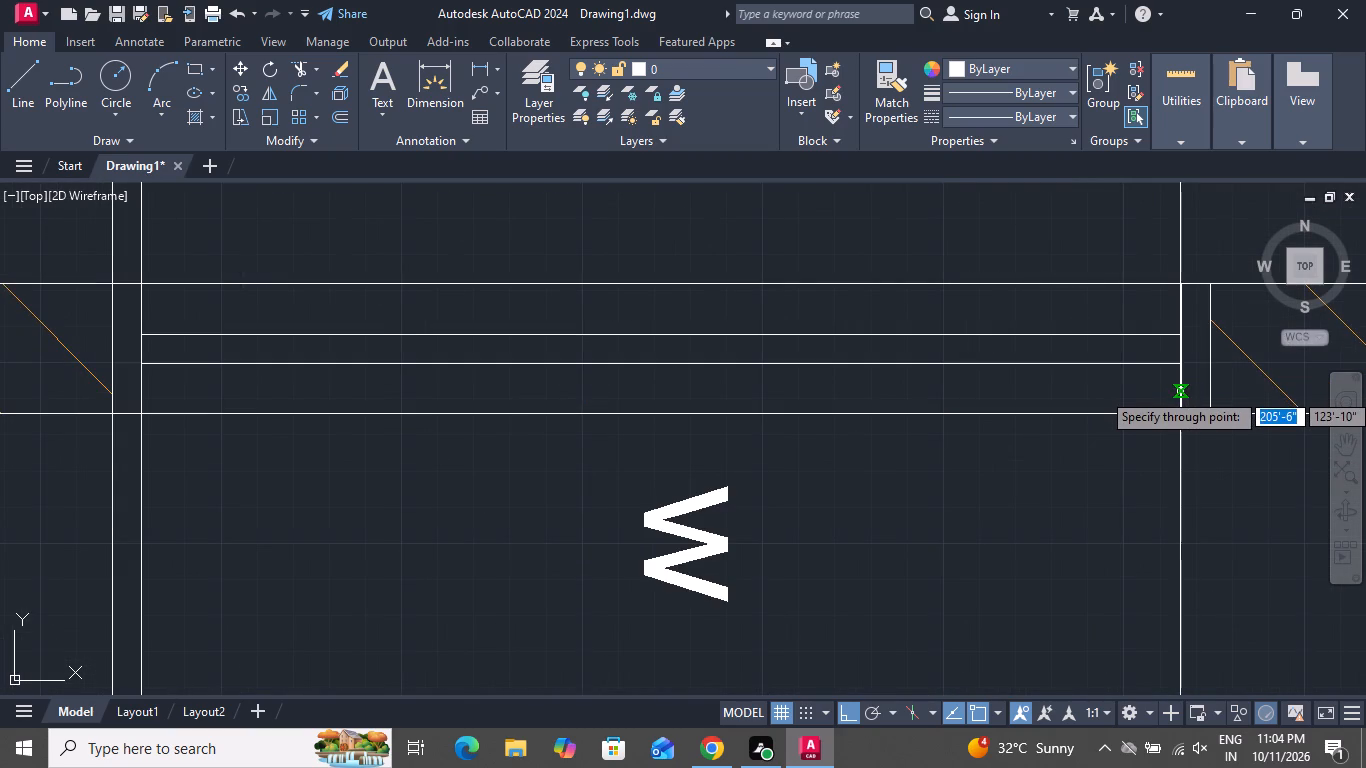
click(1180, 391)
click(1208, 388)
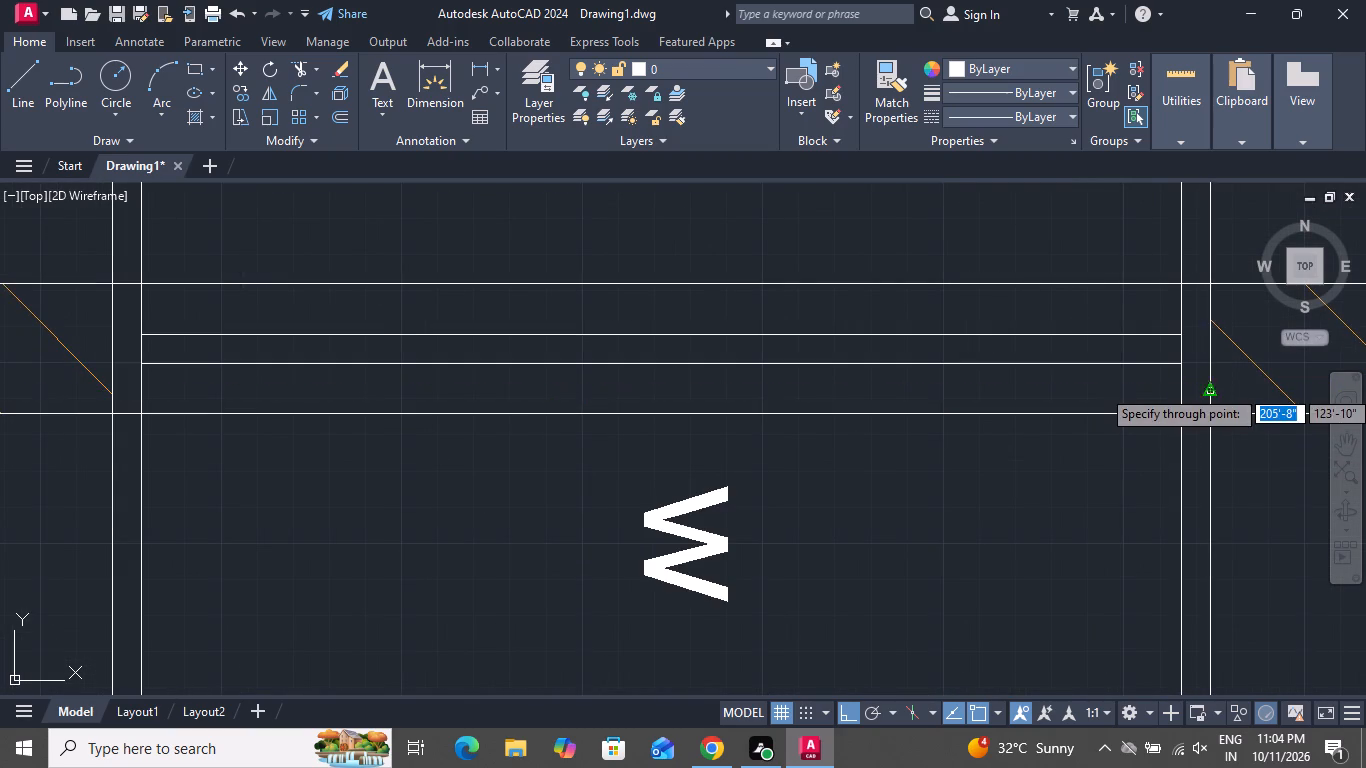
Project vertical construction lines from the west and east faces of the wall between the hall and the portico.
scroll(1167, 457, down, 2)
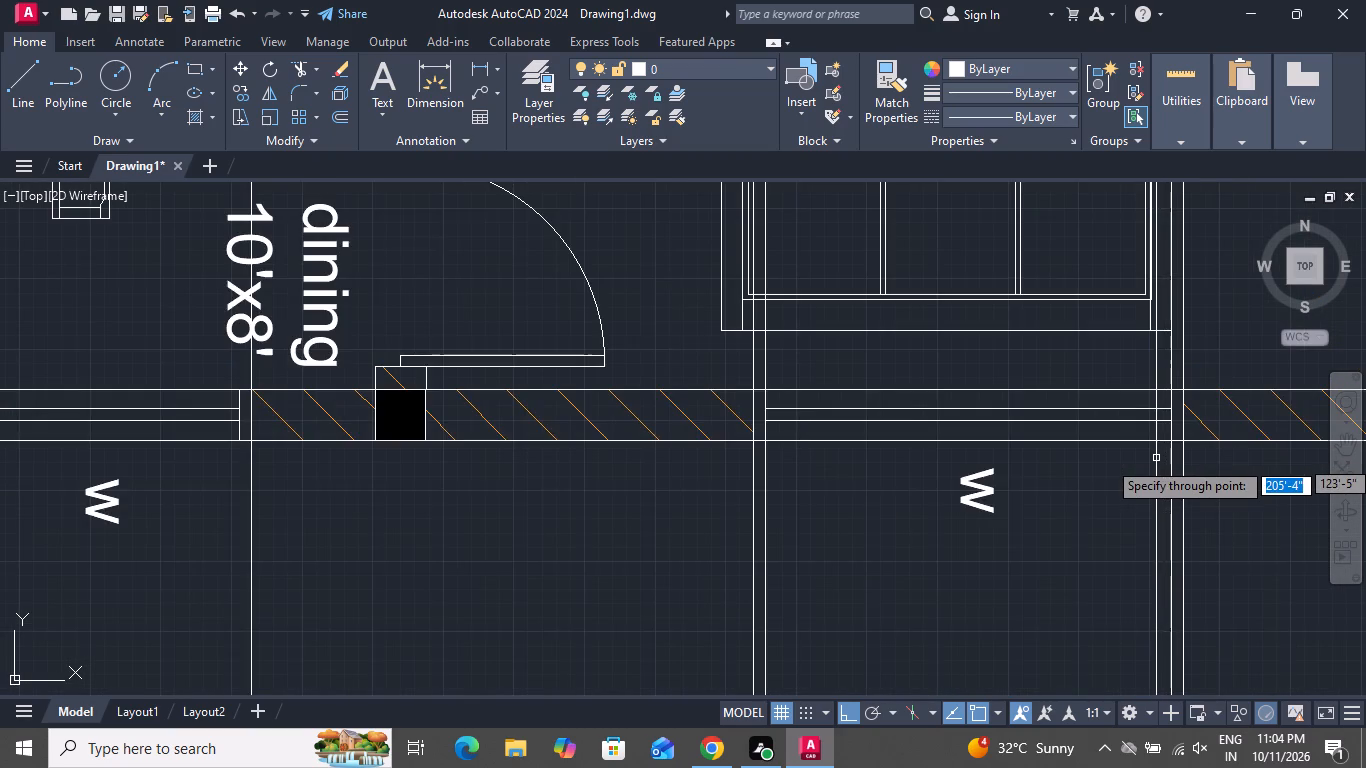
scroll(1151, 463, down, 3)
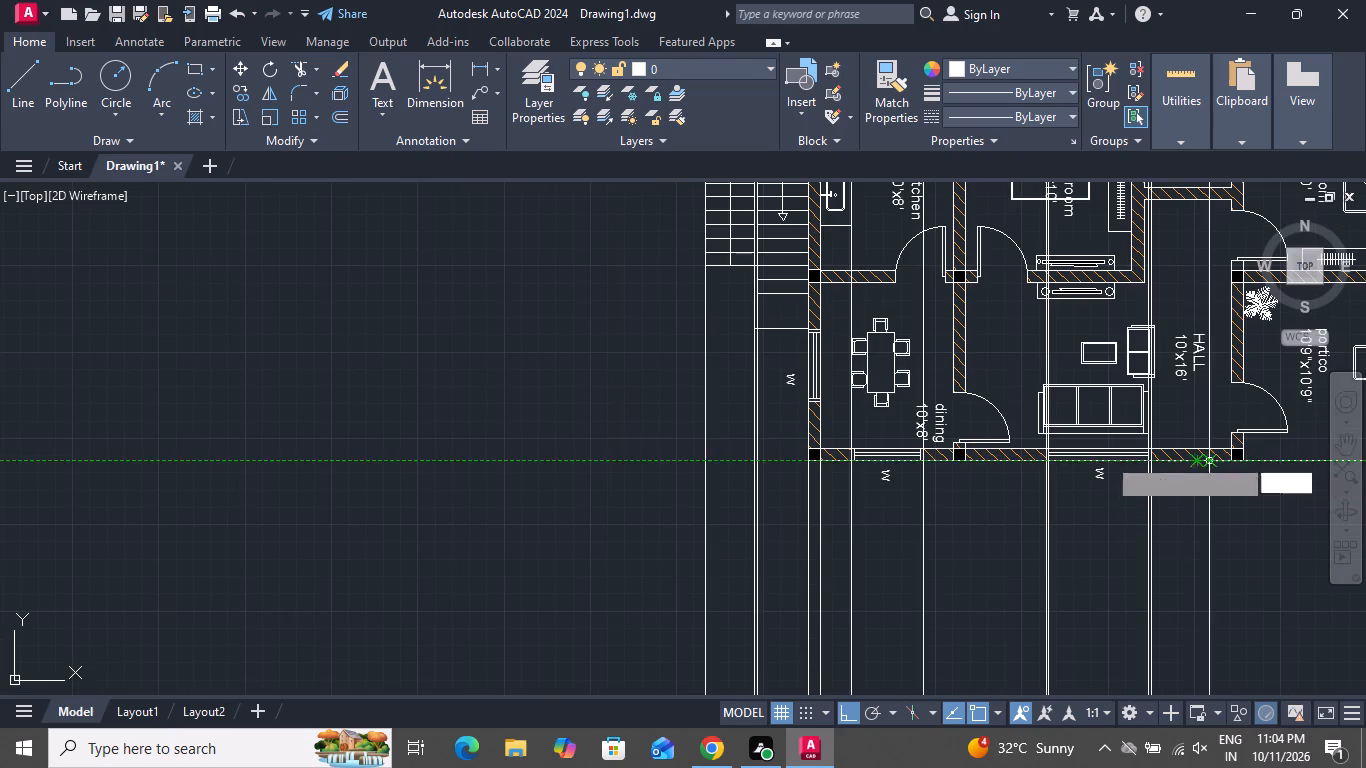
scroll(1219, 450, up, 1)
scroll(1132, 473, down, 2)
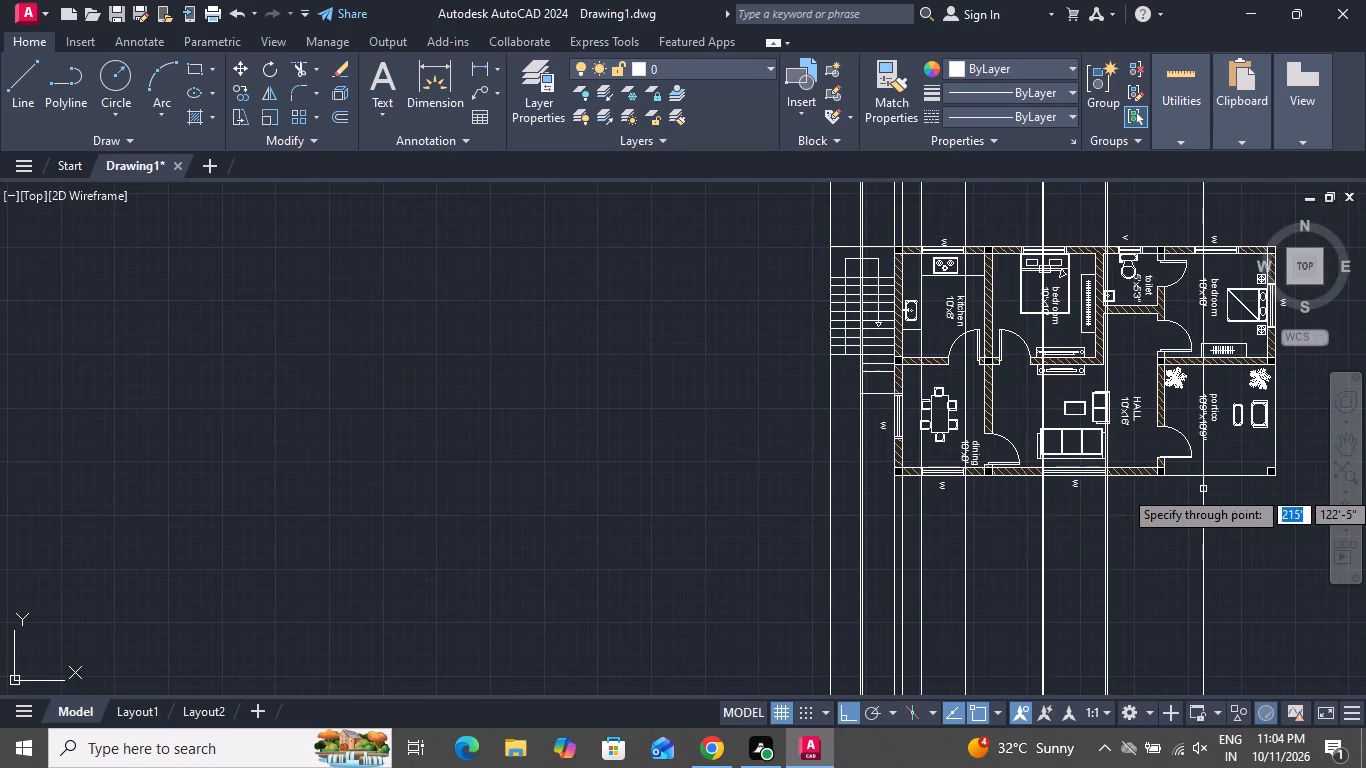
scroll(1203, 489, up, 2)
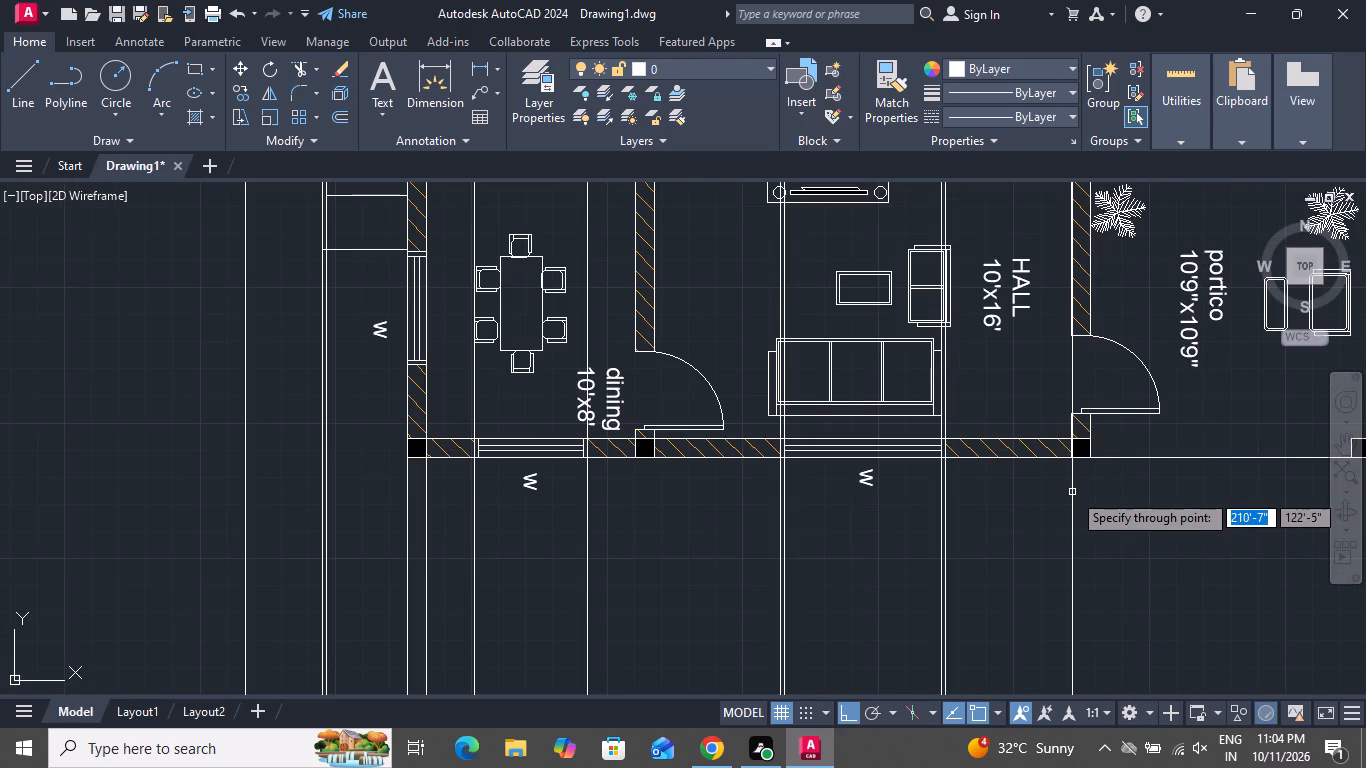
click(1072, 492)
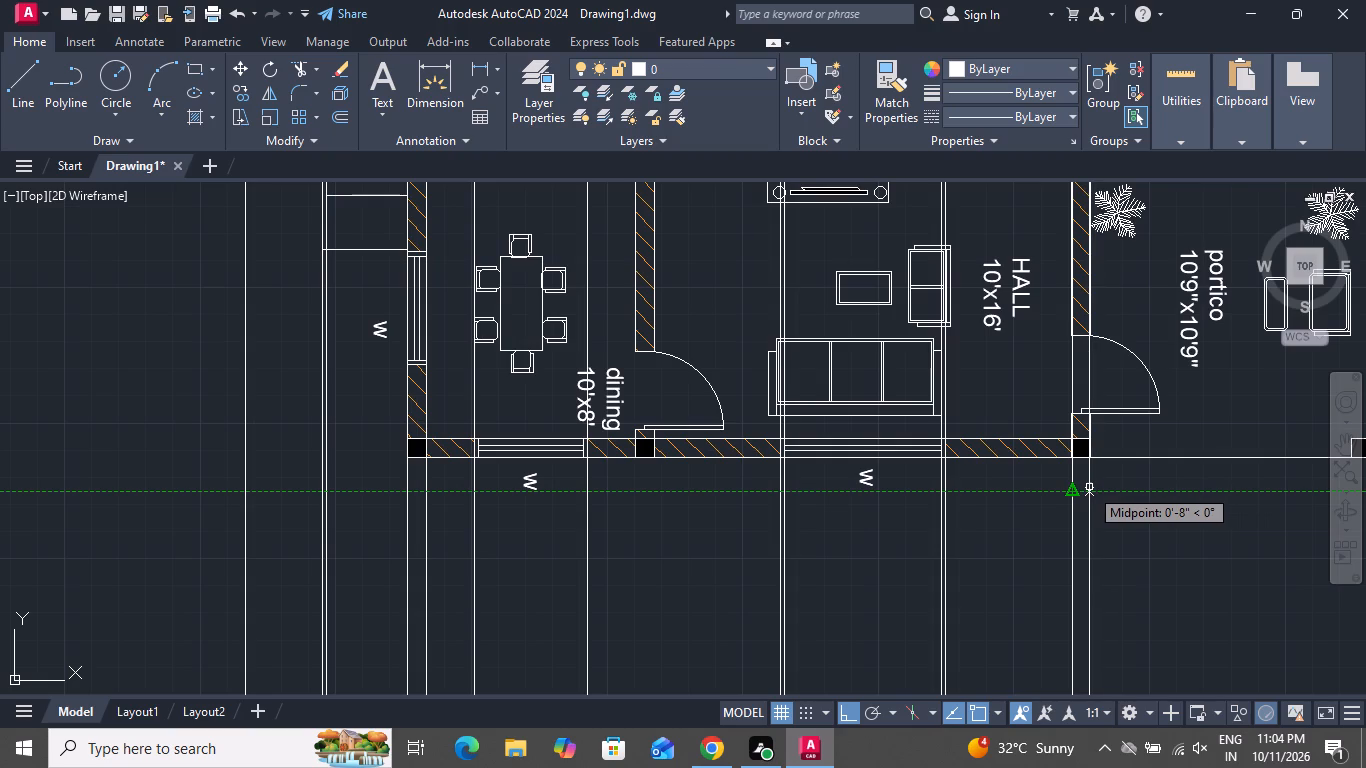
click(1089, 487)
Project a vertical construction line from the portico's outer east edge and finish the construction lines.
scroll(1048, 498, down, 2)
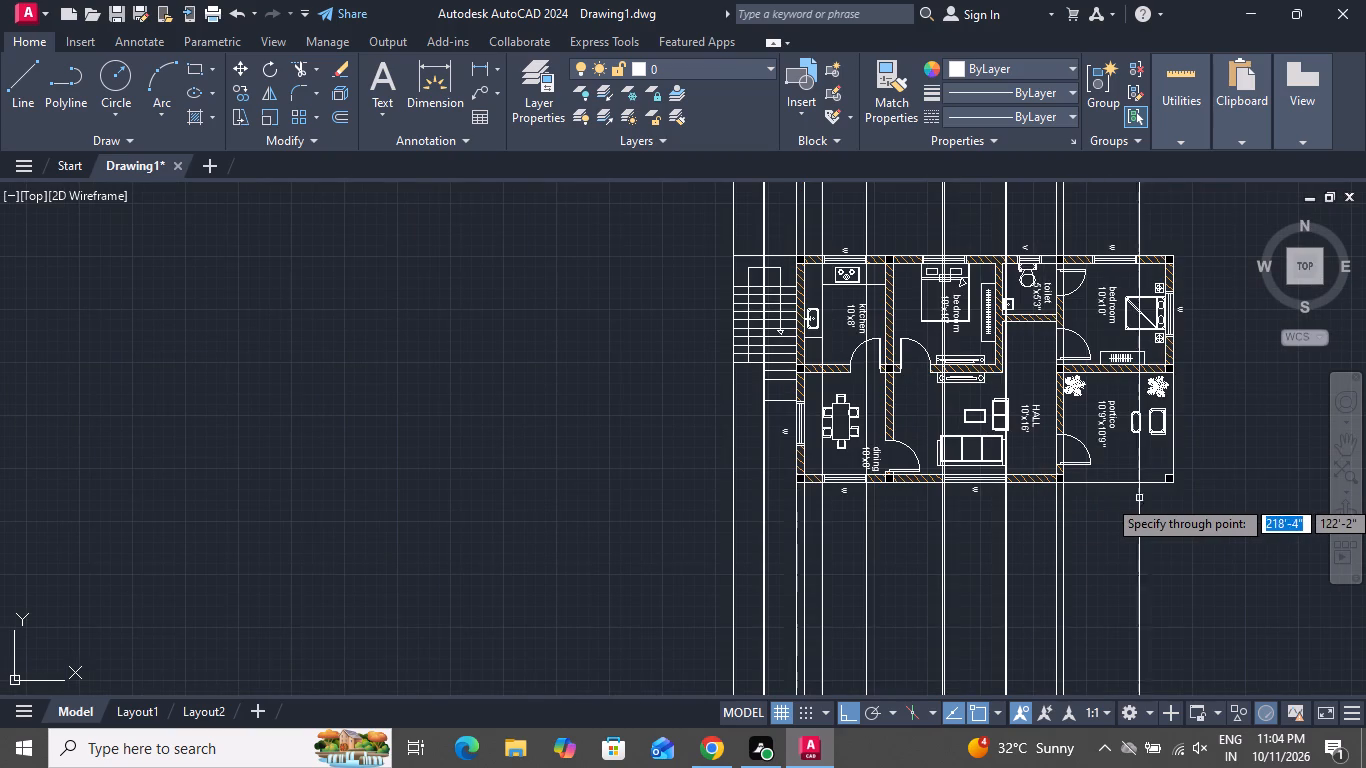
click(1174, 495)
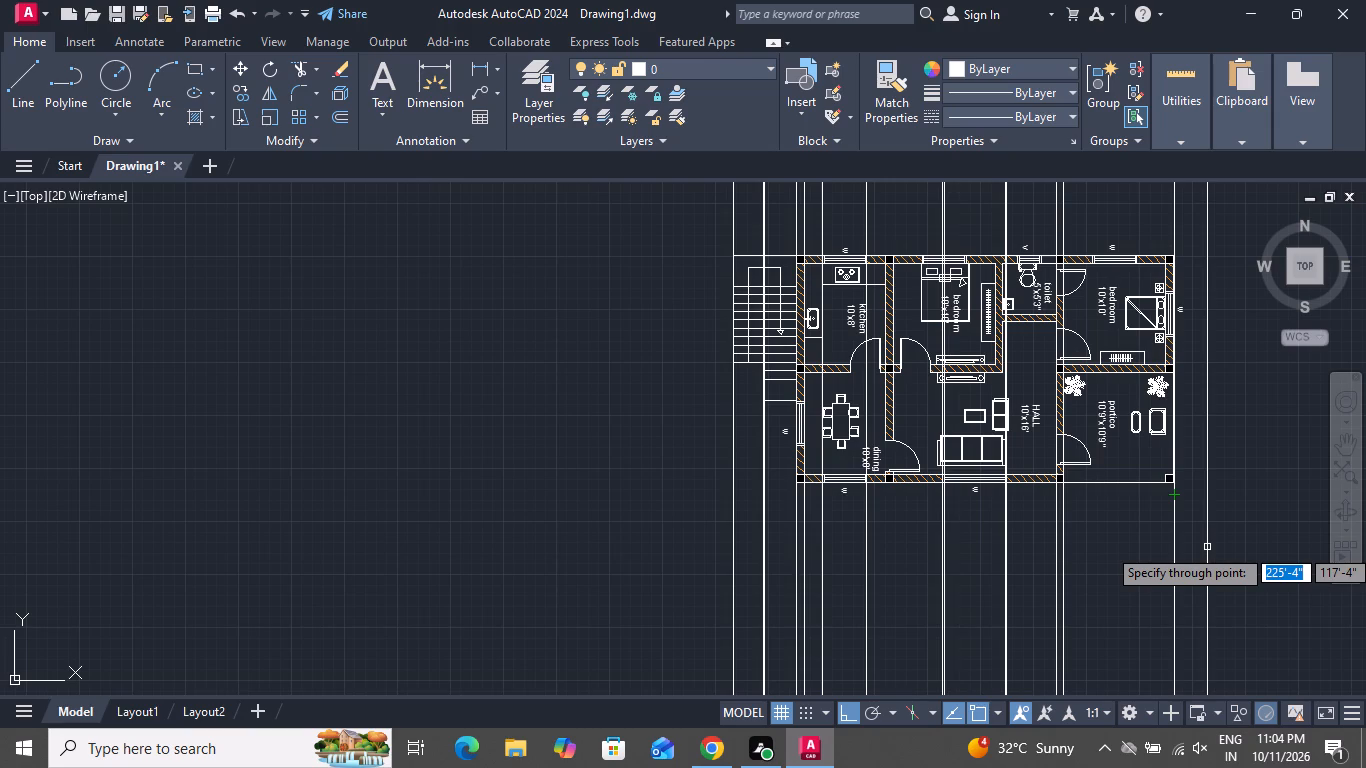
right_click(1207, 547)
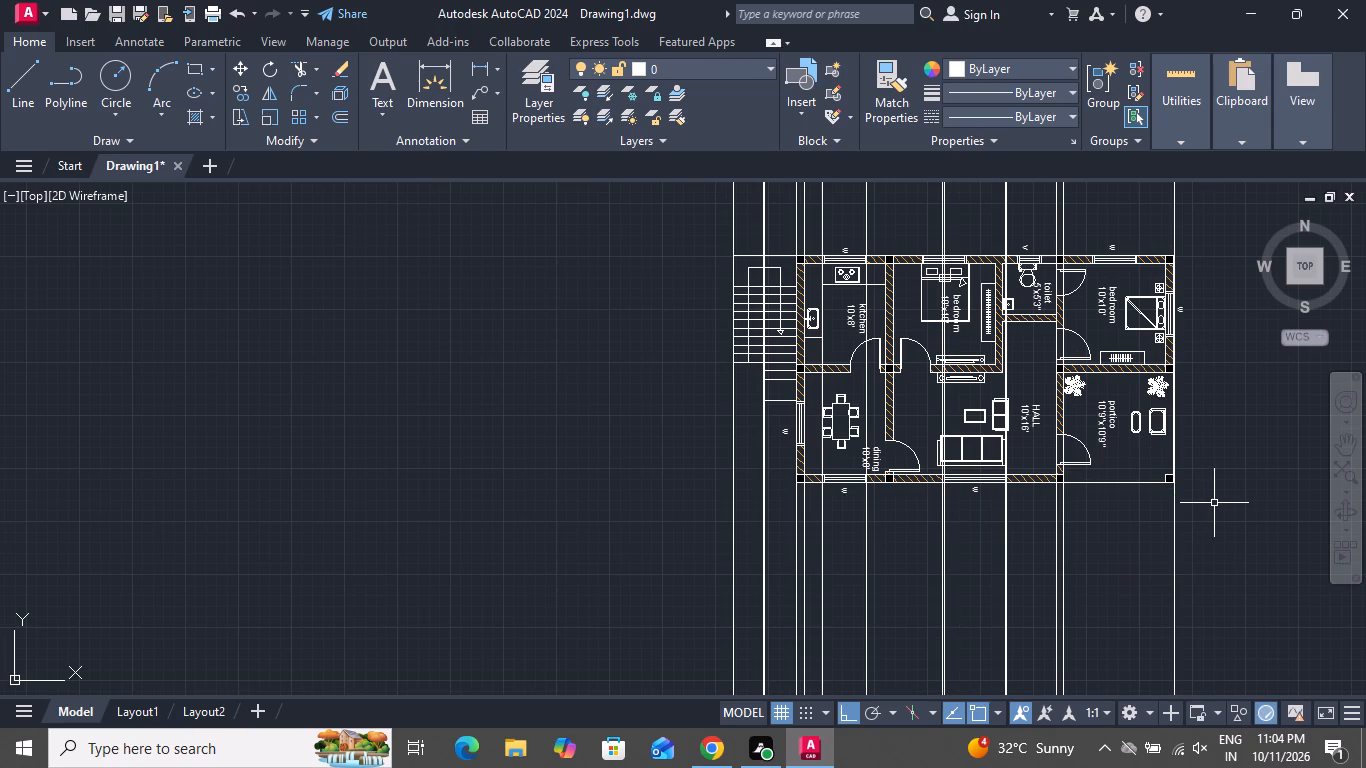
Draw a horizontal base line below the rotated plan, from the westernmost construction line to the easternmost one.
scroll(1214, 502, down, 3)
scroll(1335, 635, up, 2)
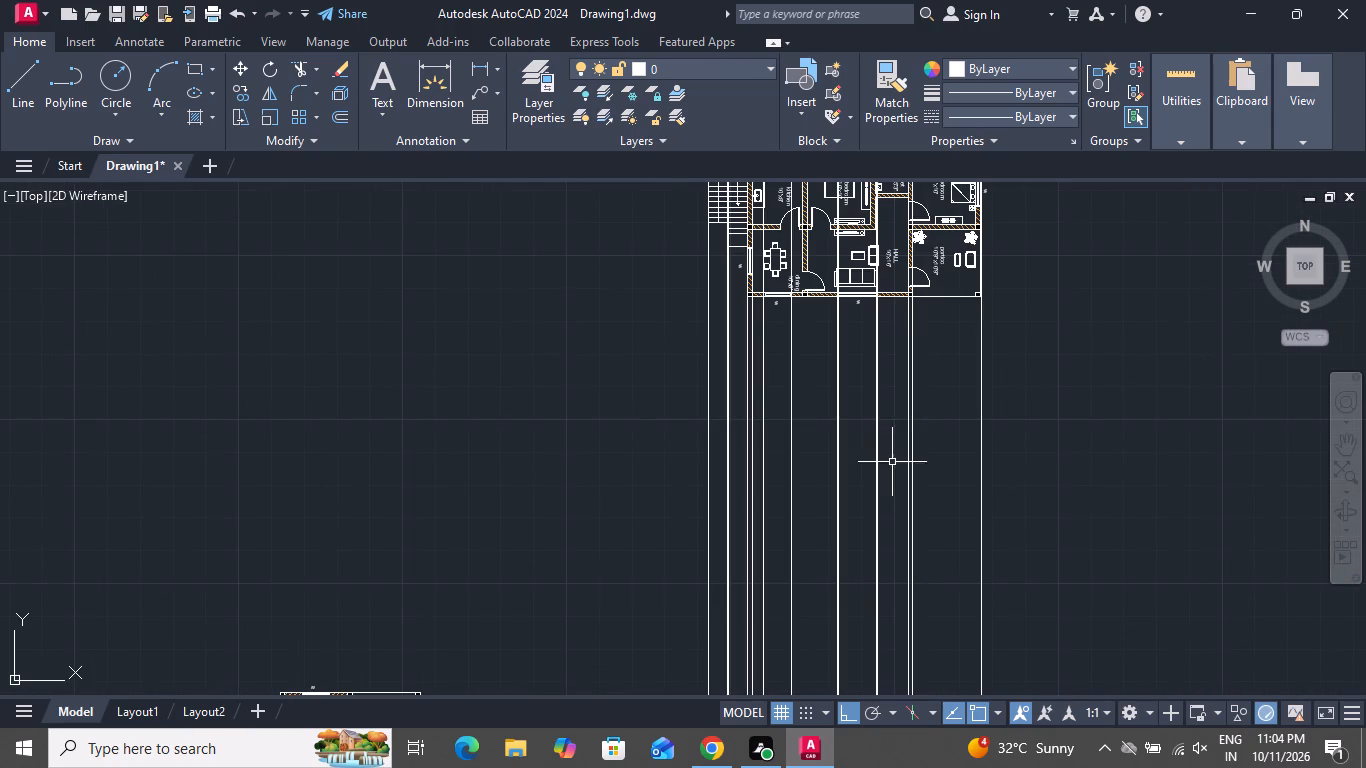
click(13, 76)
scroll(704, 511, down, 2)
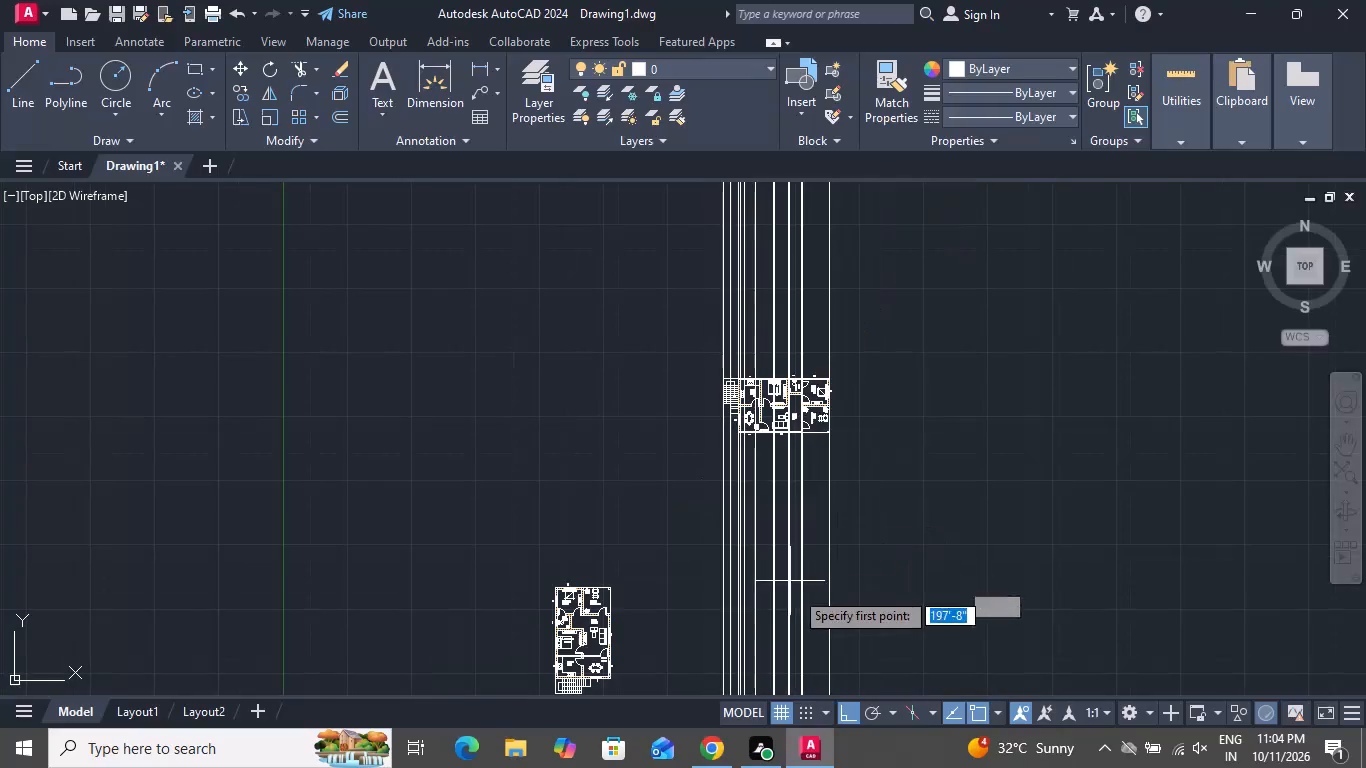
scroll(755, 633, up, 2)
scroll(751, 630, down, 1)
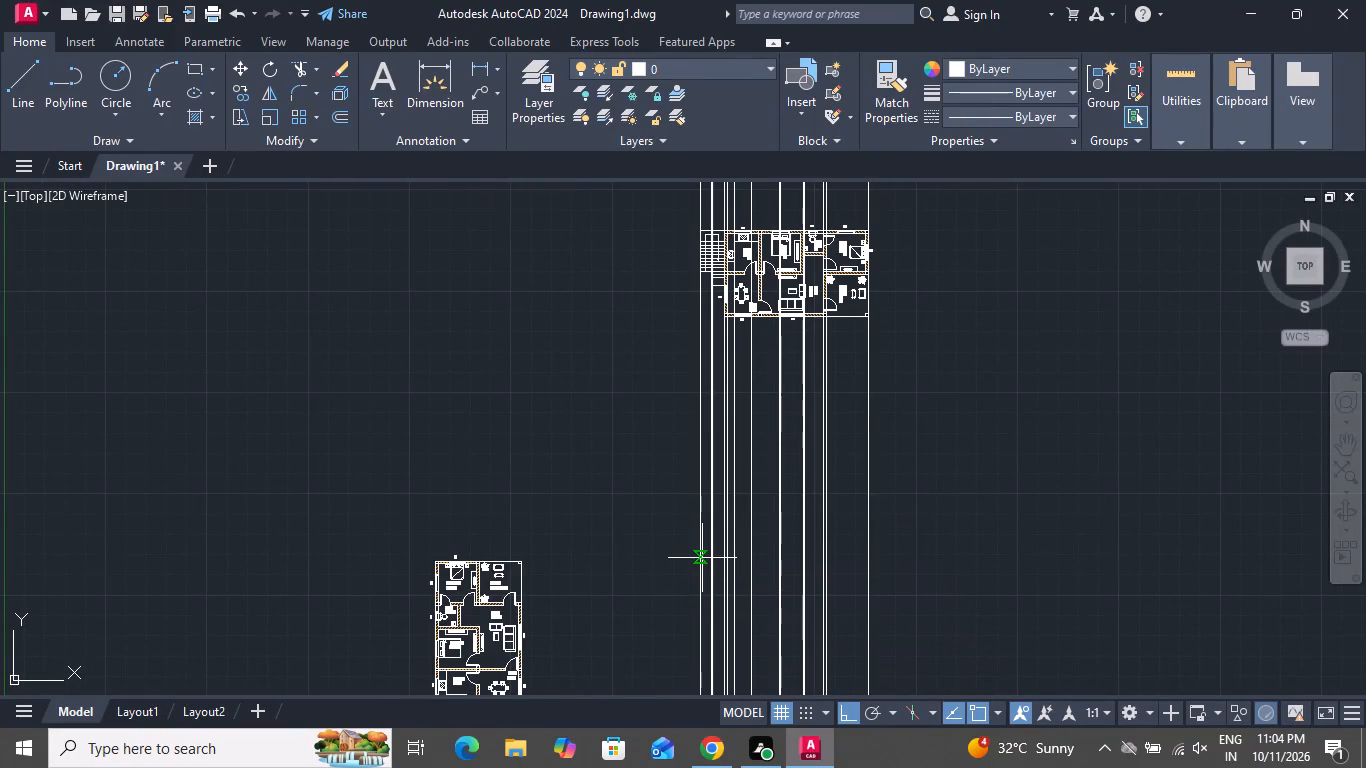
scroll(701, 558, up, 3)
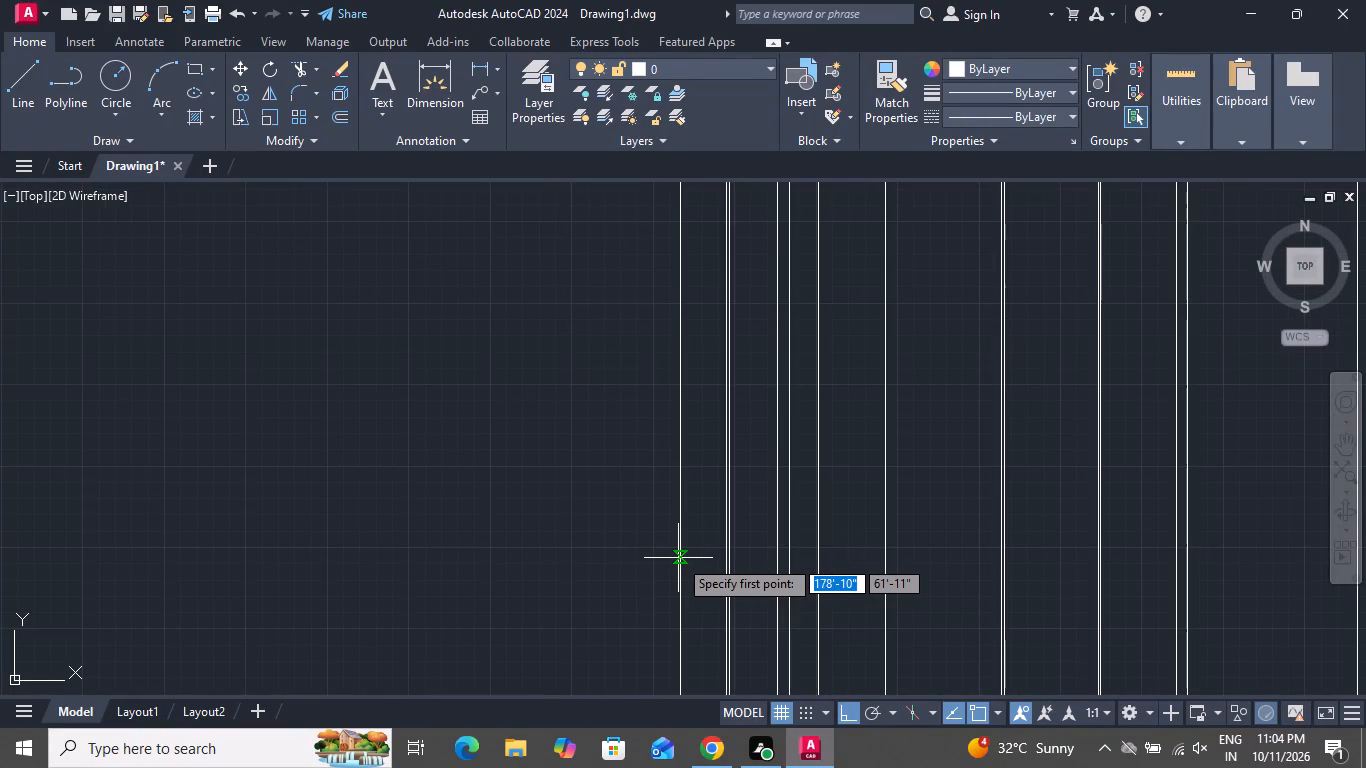
click(678, 558)
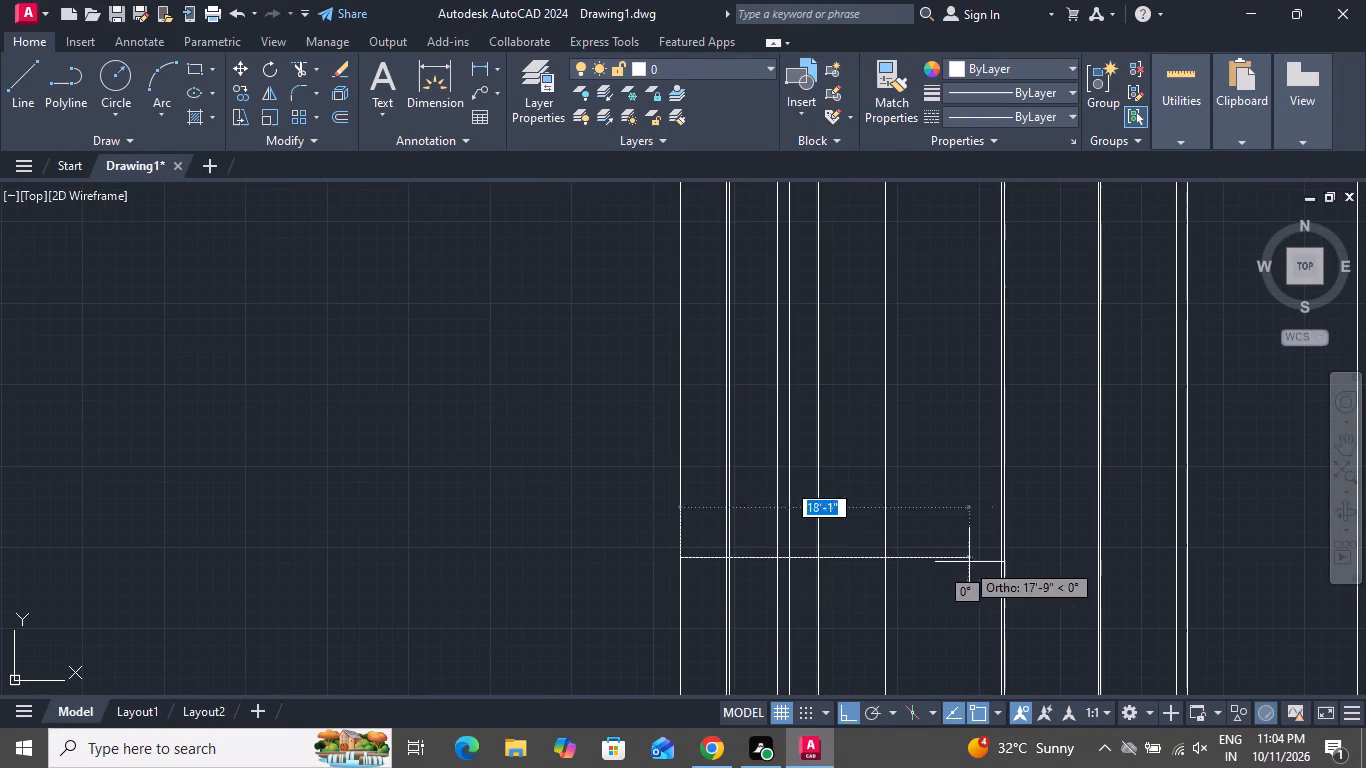
scroll(1137, 556, down, 3)
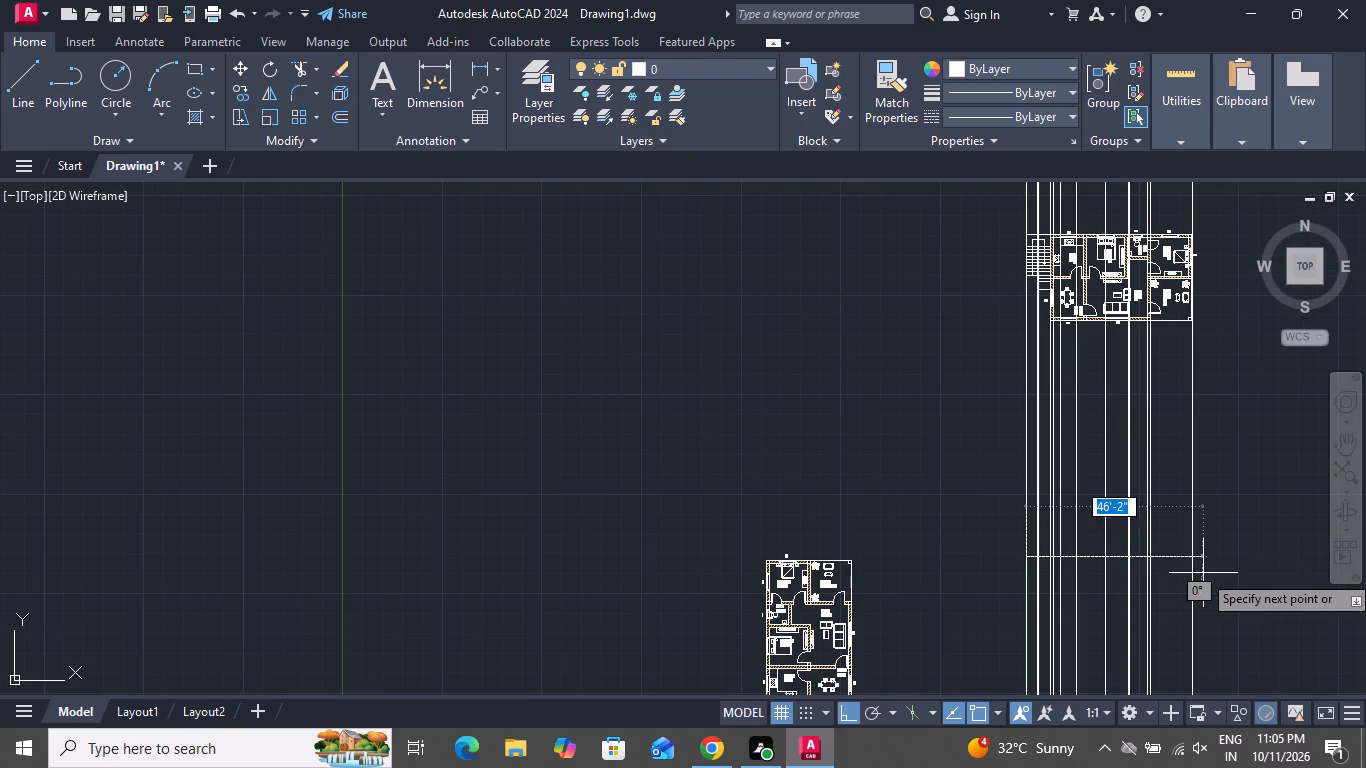
click(1196, 559)
right_click(1196, 559)
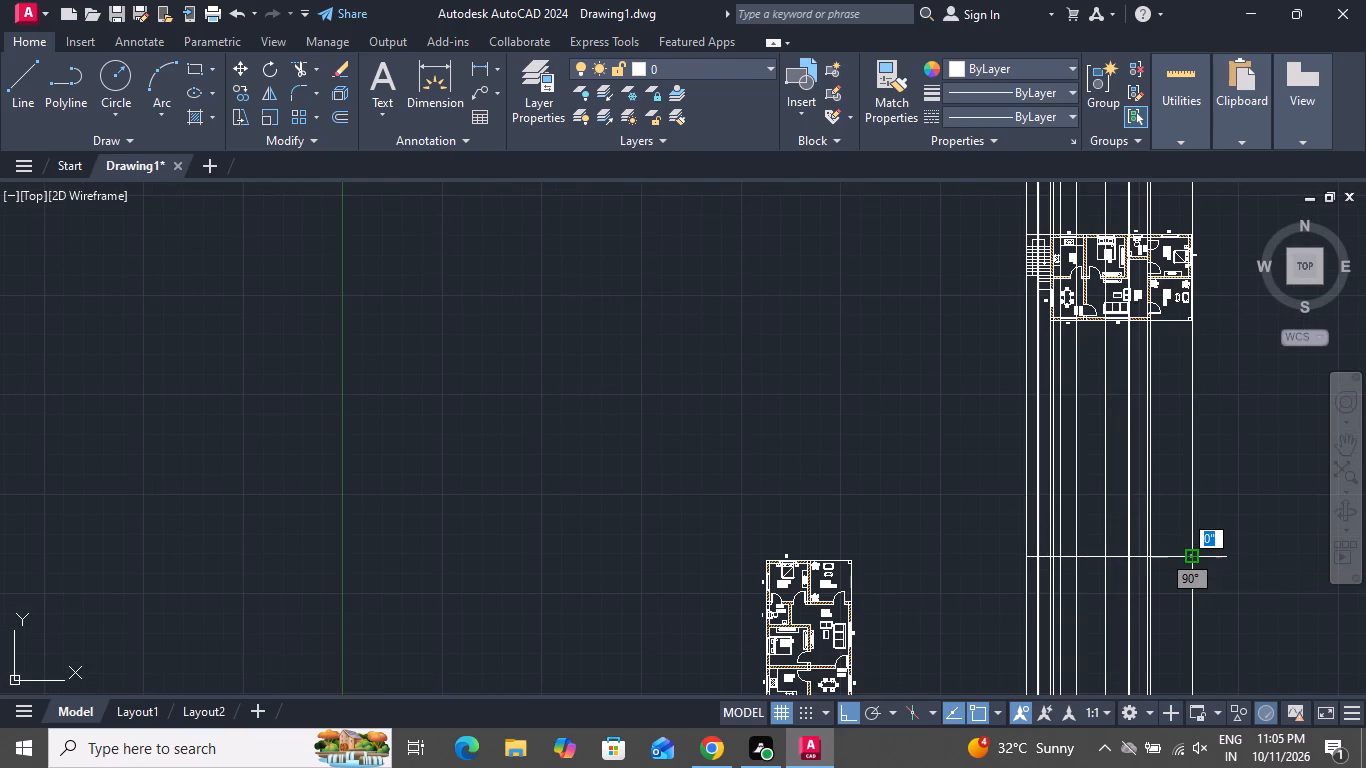
click(1218, 370)
Offset the horizontal base line upward by 6".
scroll(1219, 422, down, 1)
scroll(1226, 445, up, 2)
key(o)
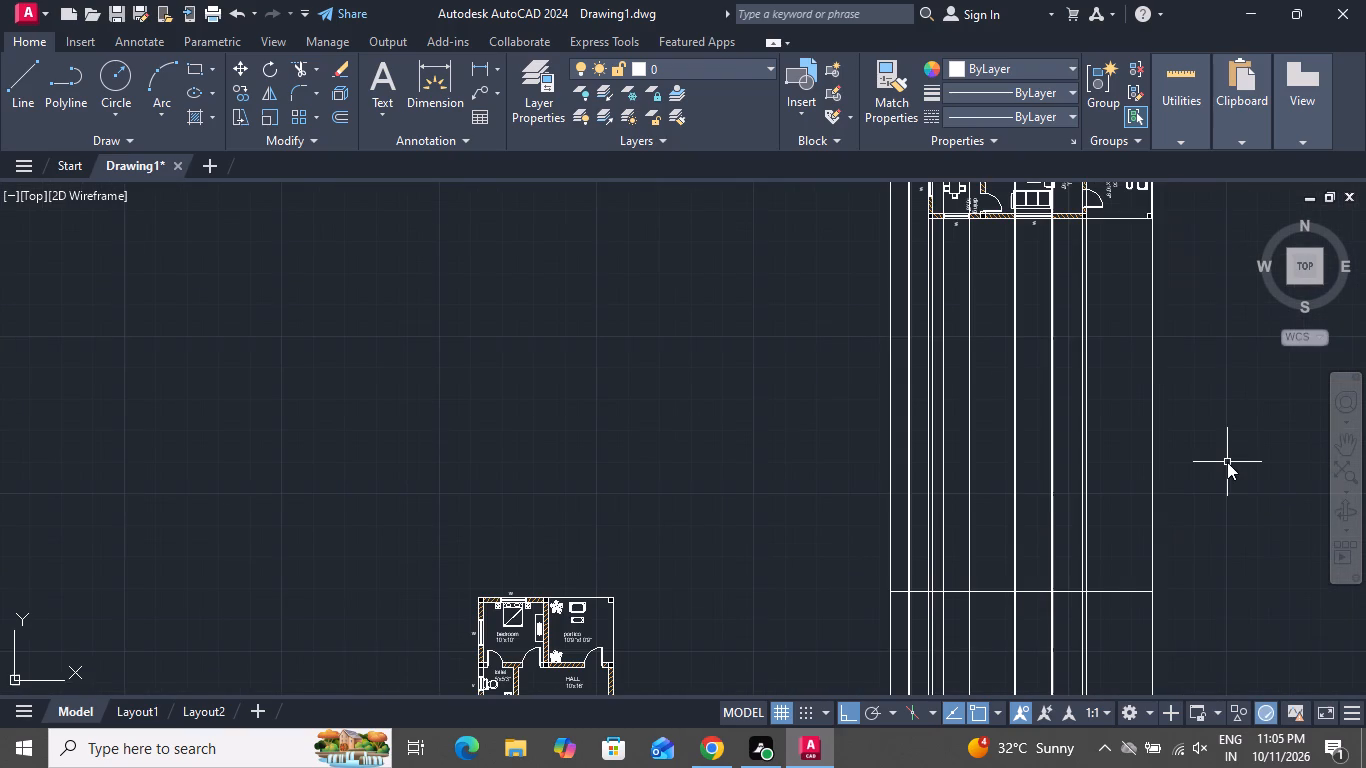
key(space)
key(6)
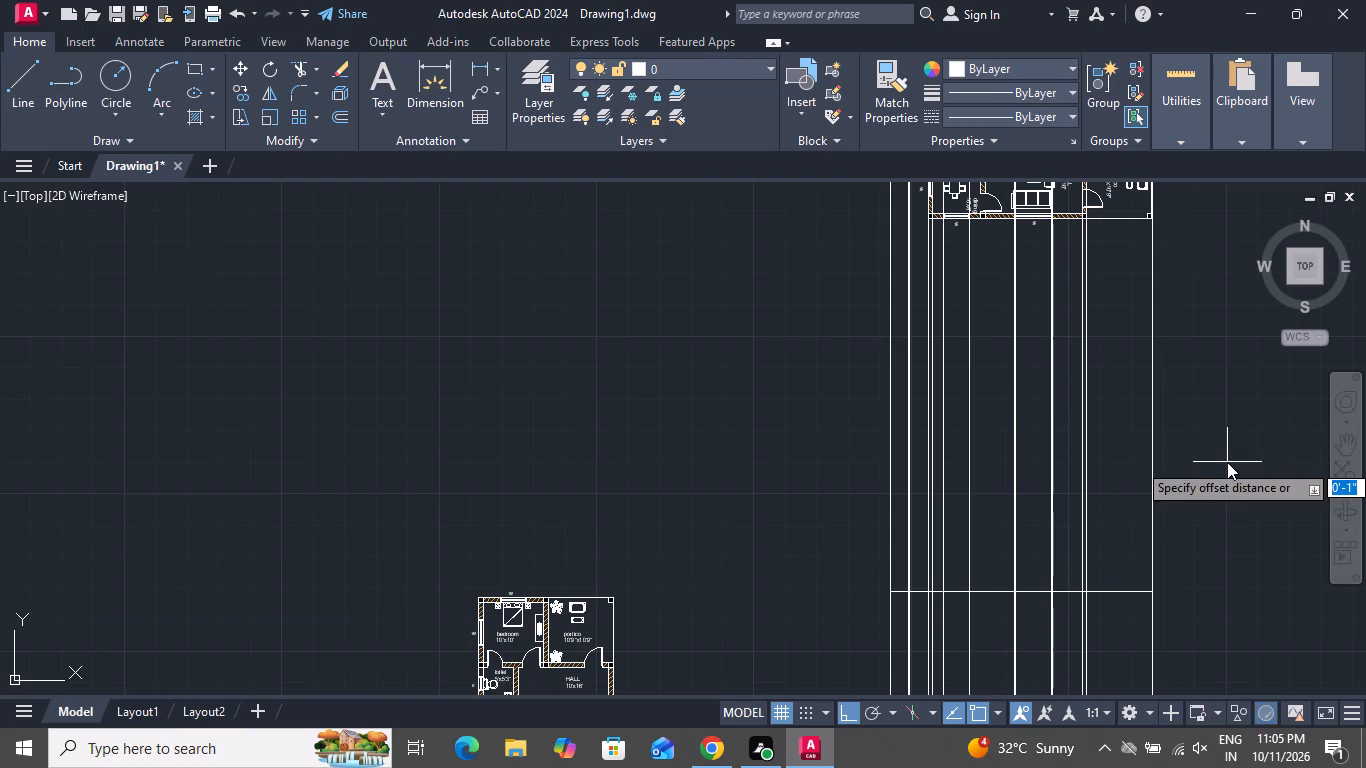
key(shift+quotedbl)
key(Return)
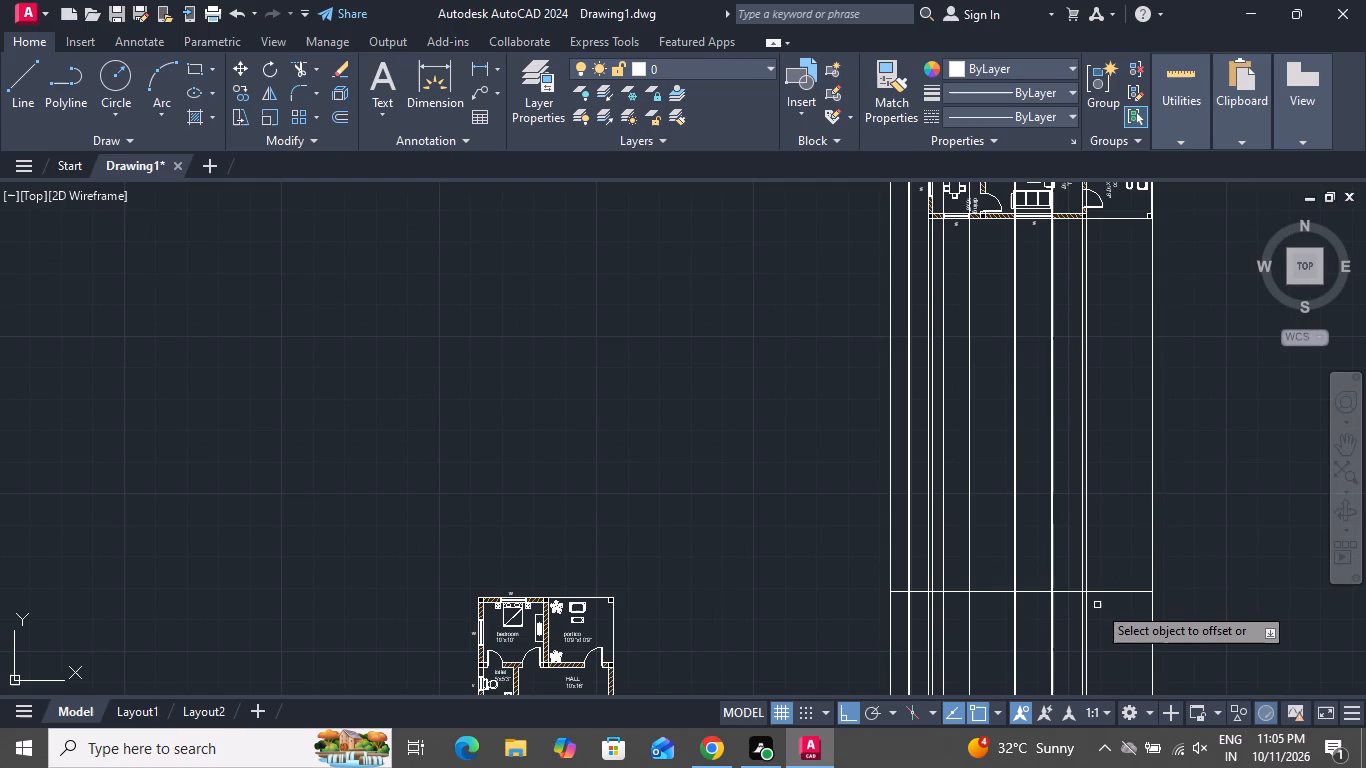
click(1102, 593)
click(1100, 553)
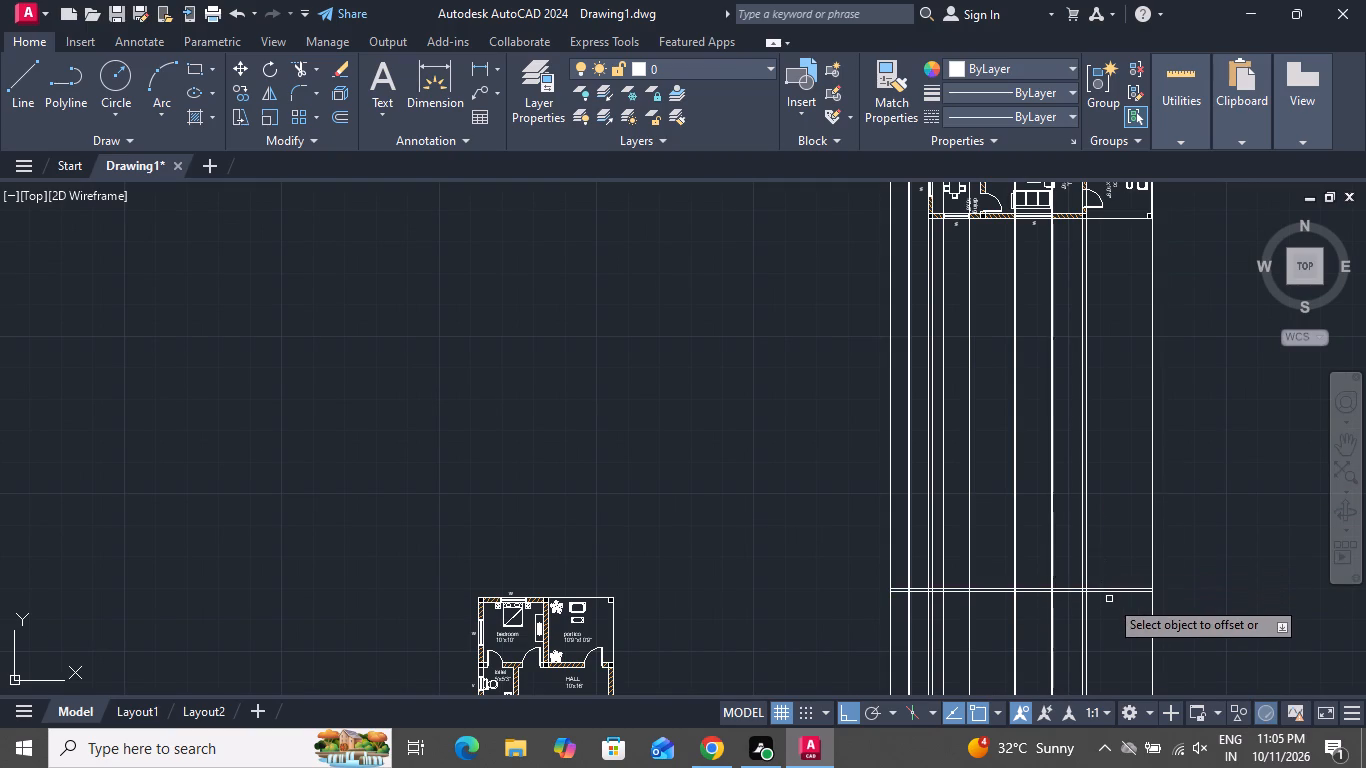
scroll(1109, 600, up, 2)
key(Escape)
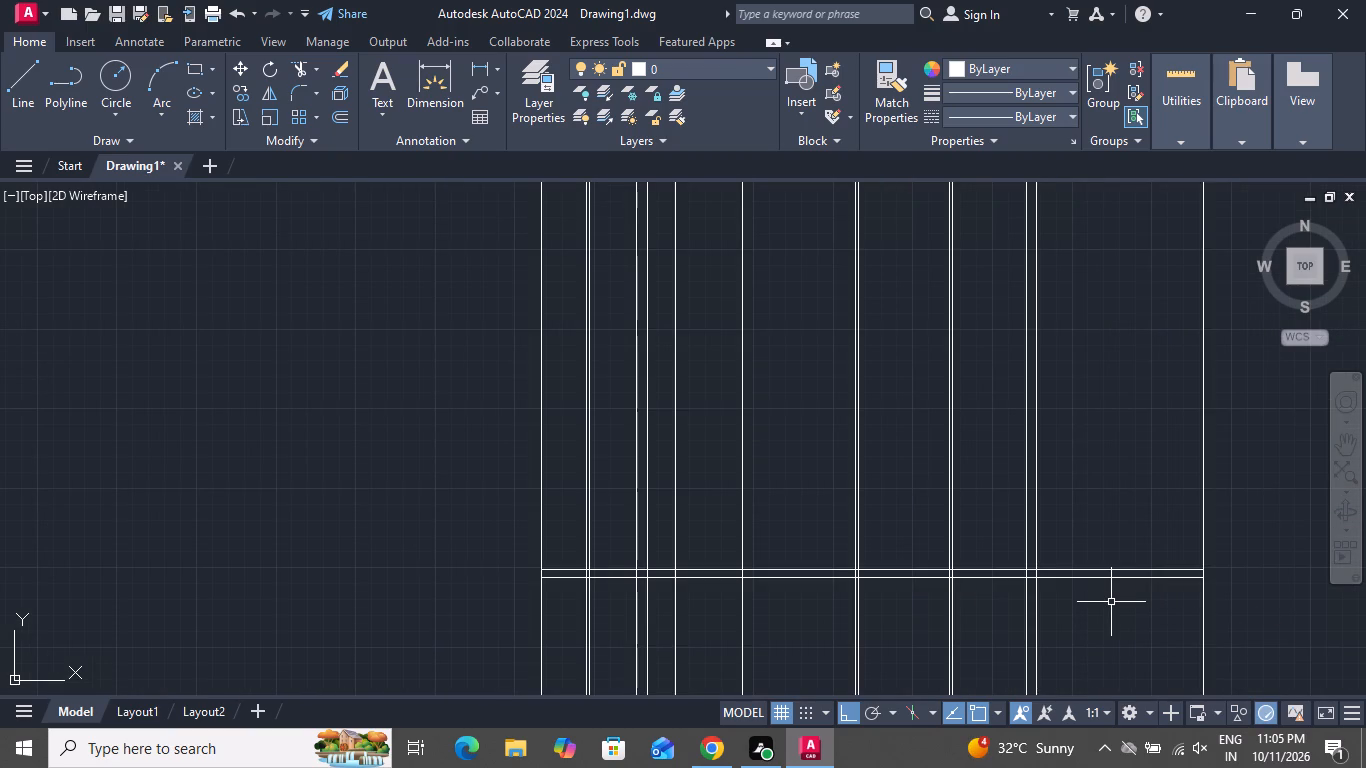
Offset the upper line of the base pair upward by 10'.
text(o 10')
key(Return)
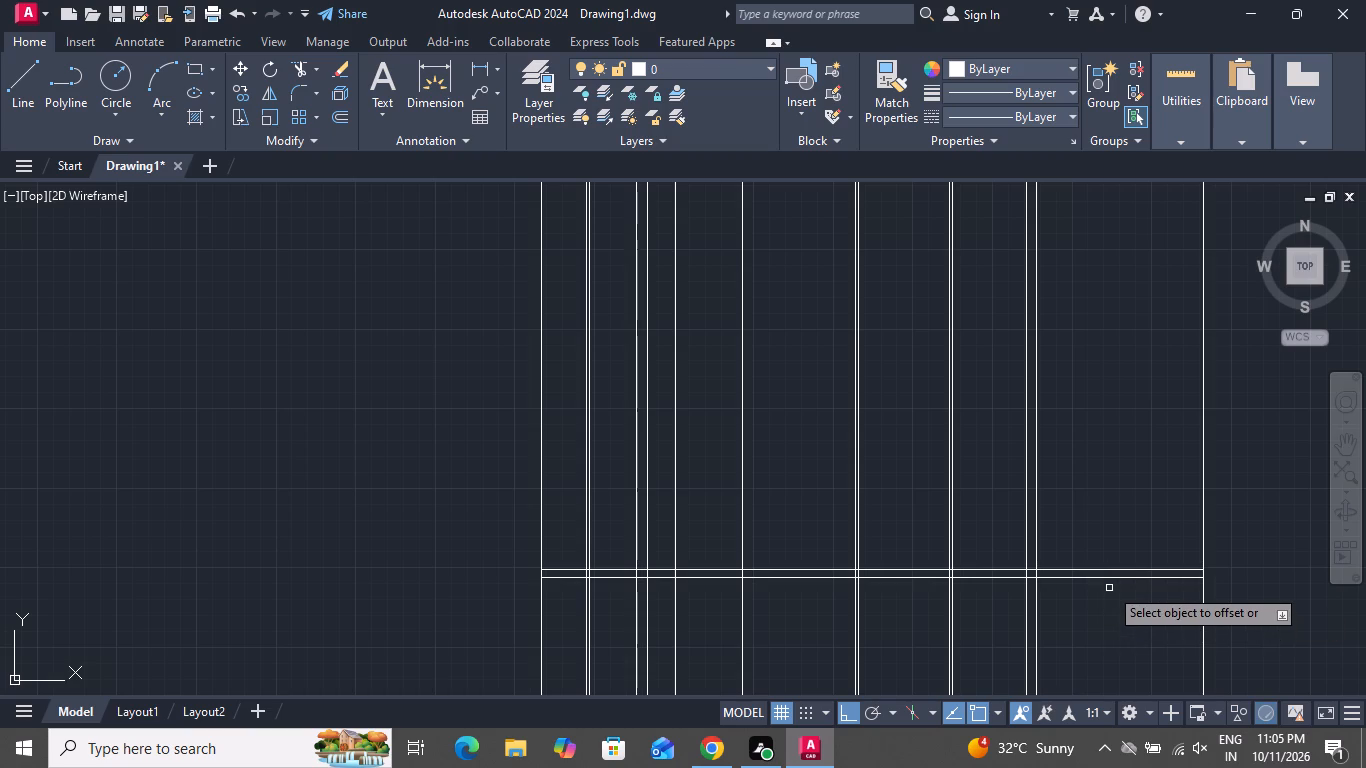
click(1101, 568)
click(1092, 534)
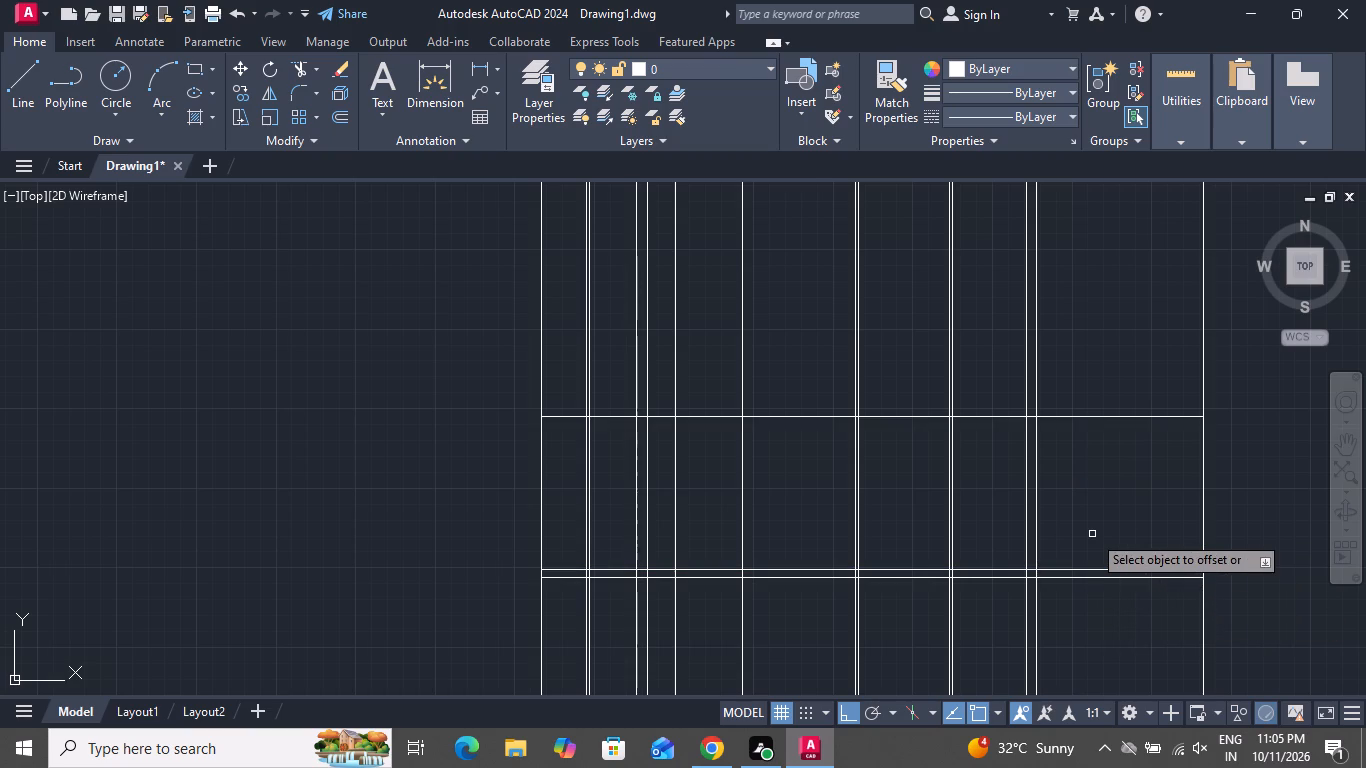
scroll(1092, 534, down, 1)
right_click(1092, 534)
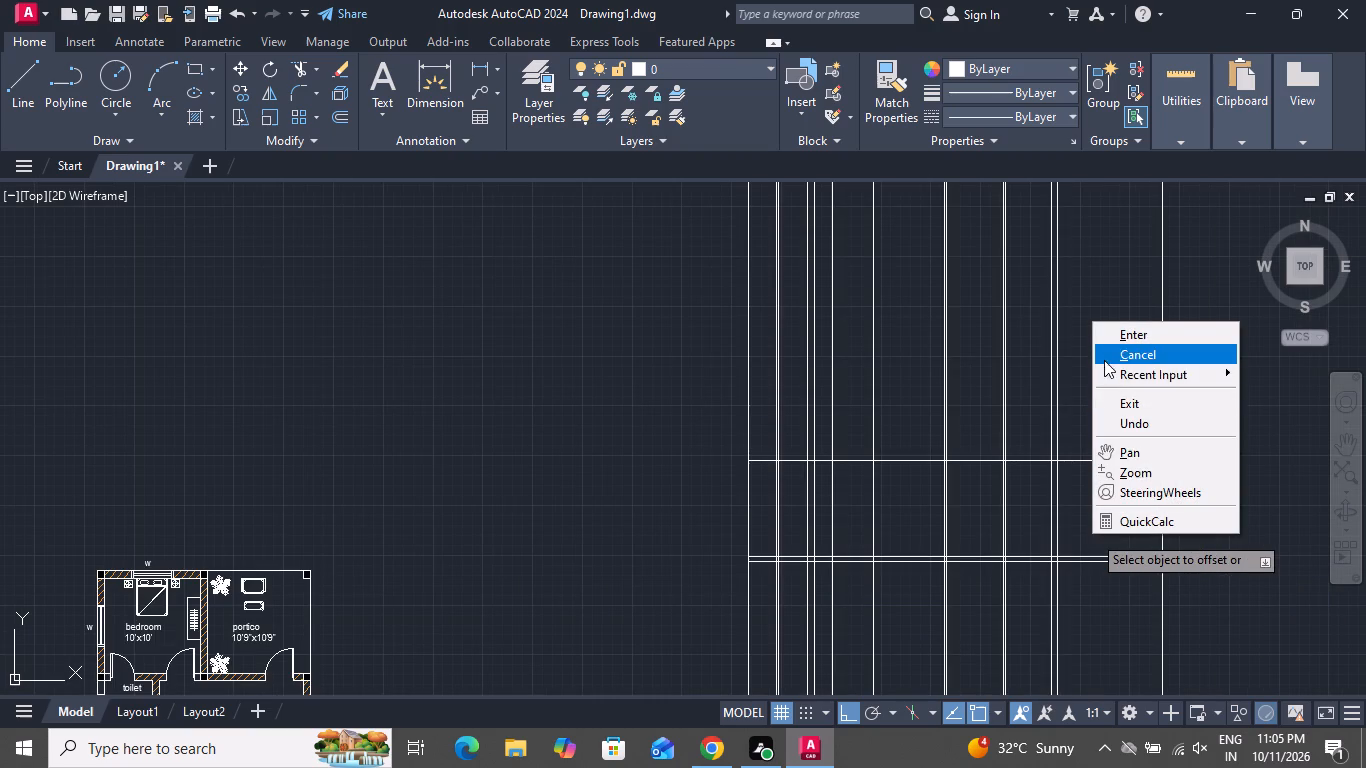
click(1105, 347)
Offset the topmost horizontal line upward by 6".
key(o)
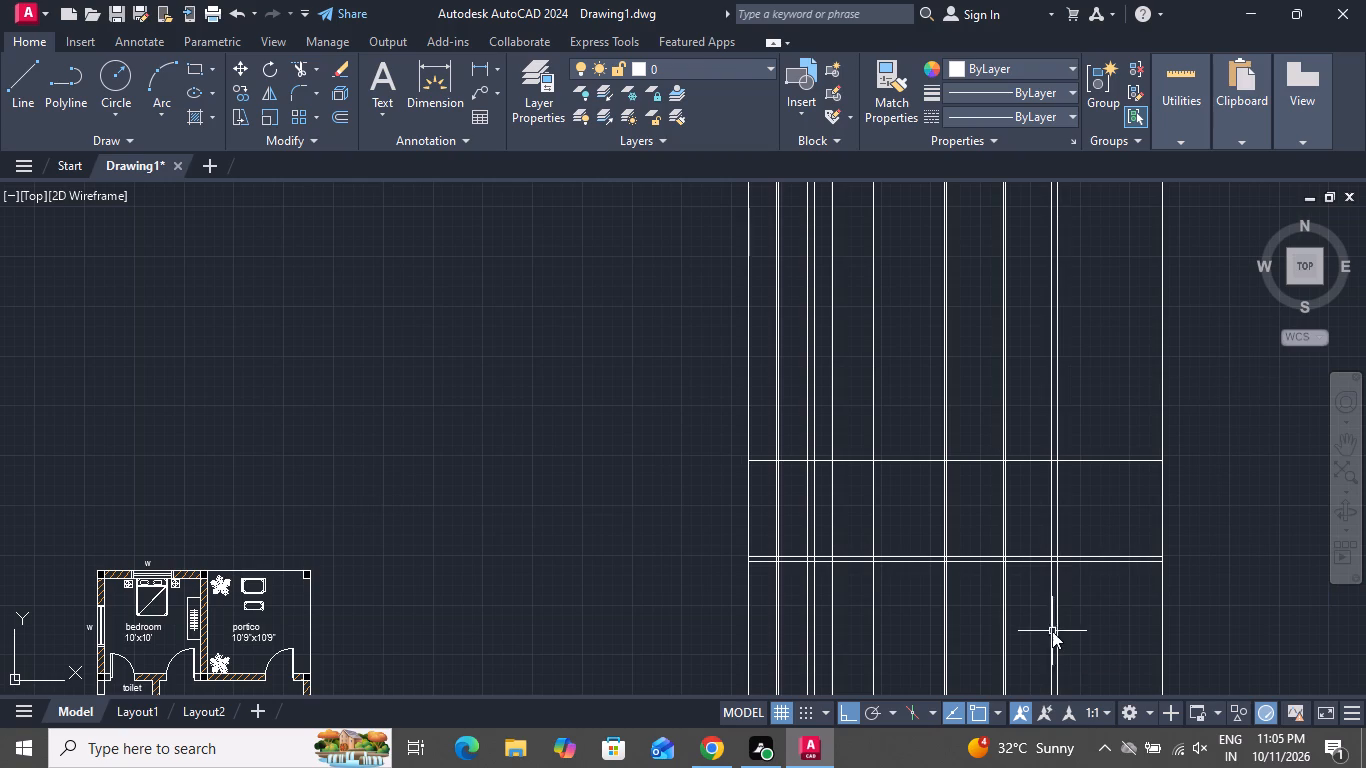
key(space)
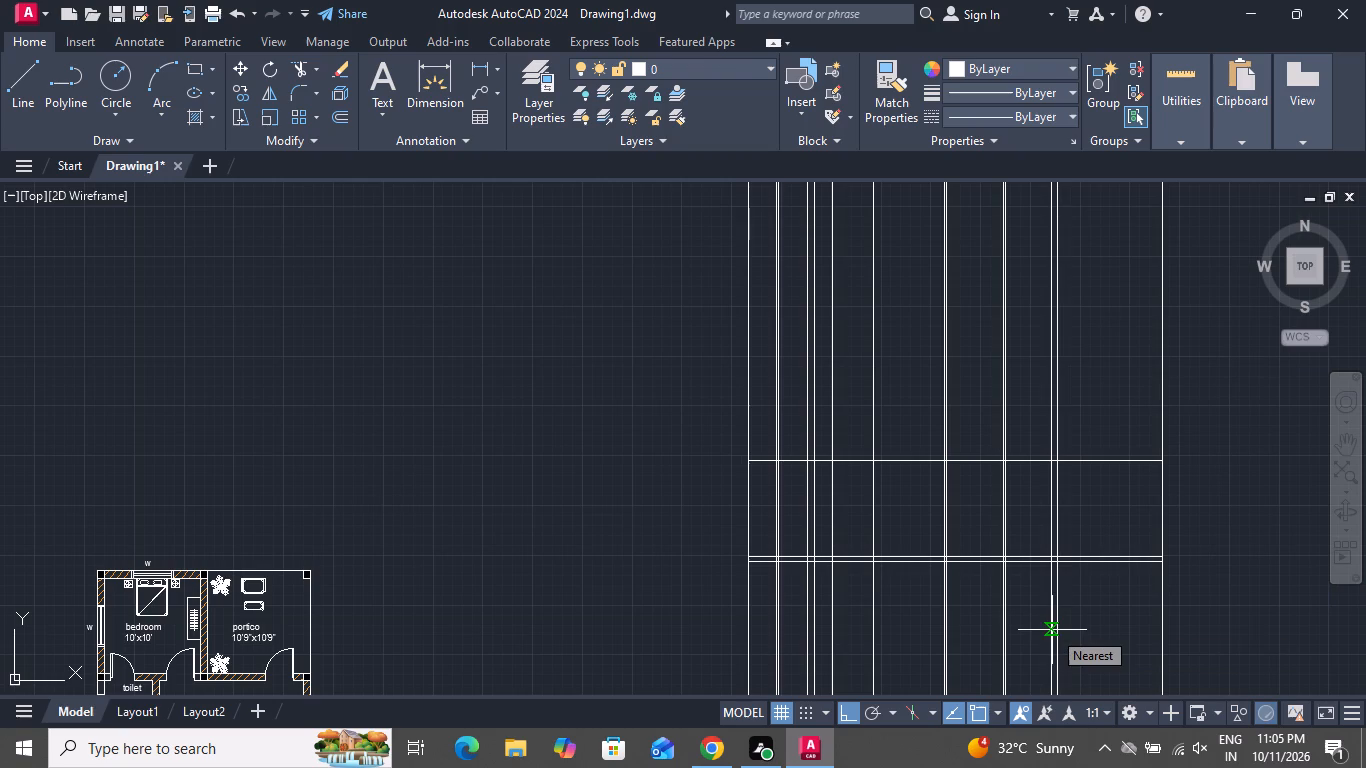
key(6)
key(shift+quotedbl)
key(Return)
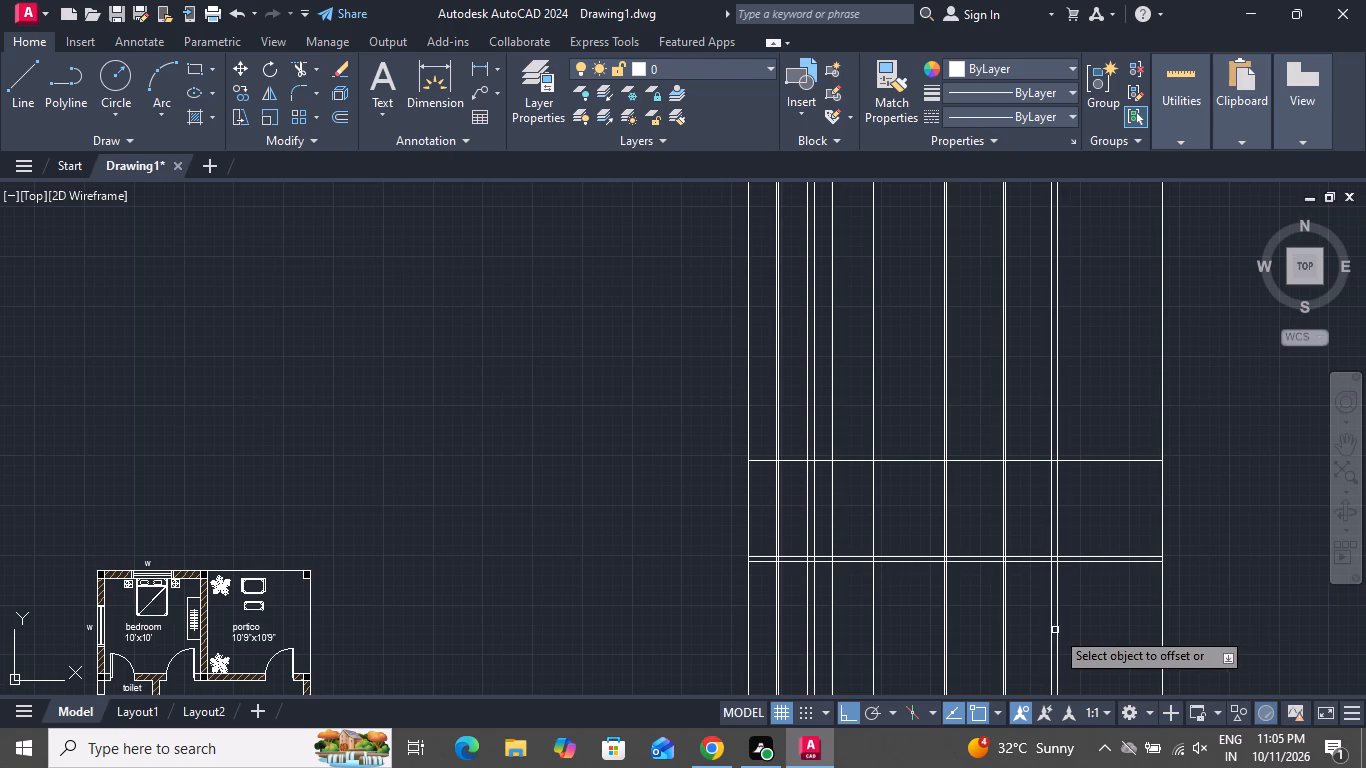
click(1113, 463)
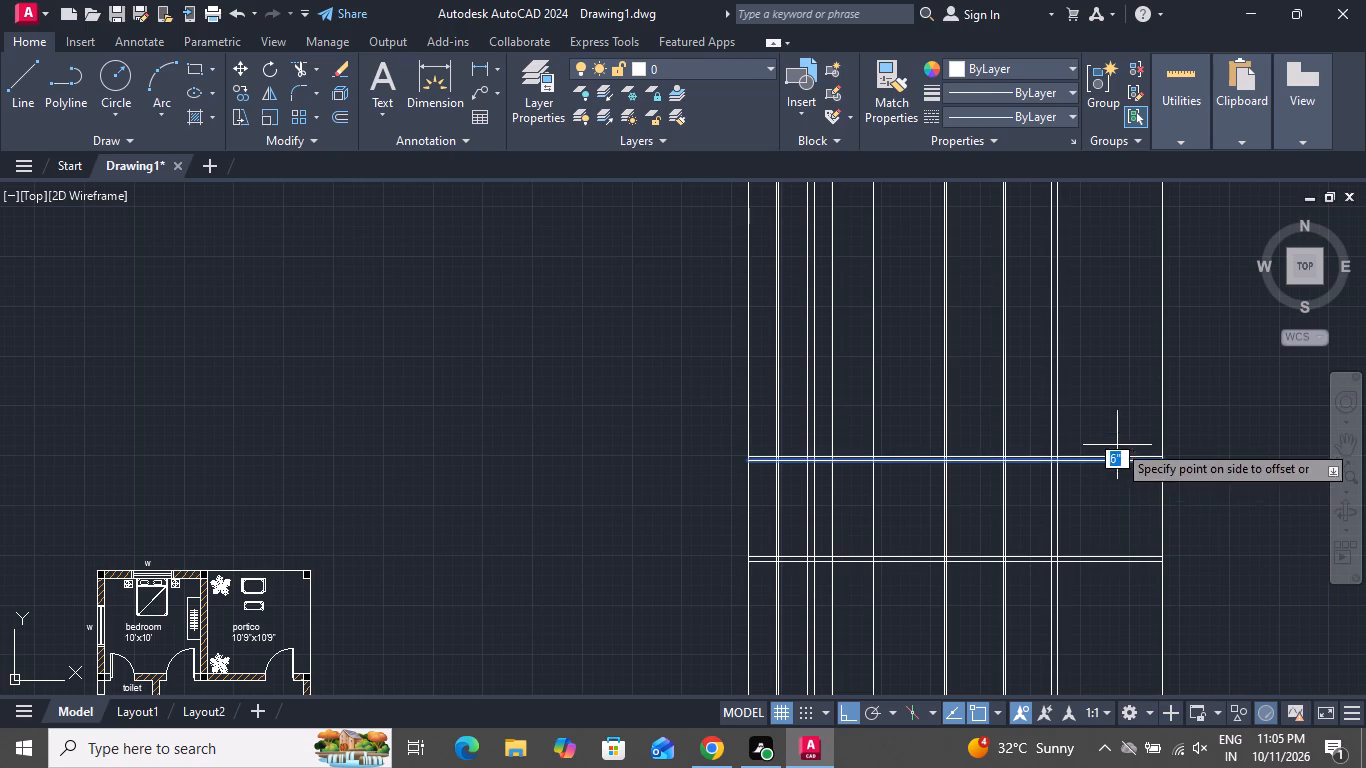
click(1118, 430)
right_click(1121, 426)
click(1141, 441)
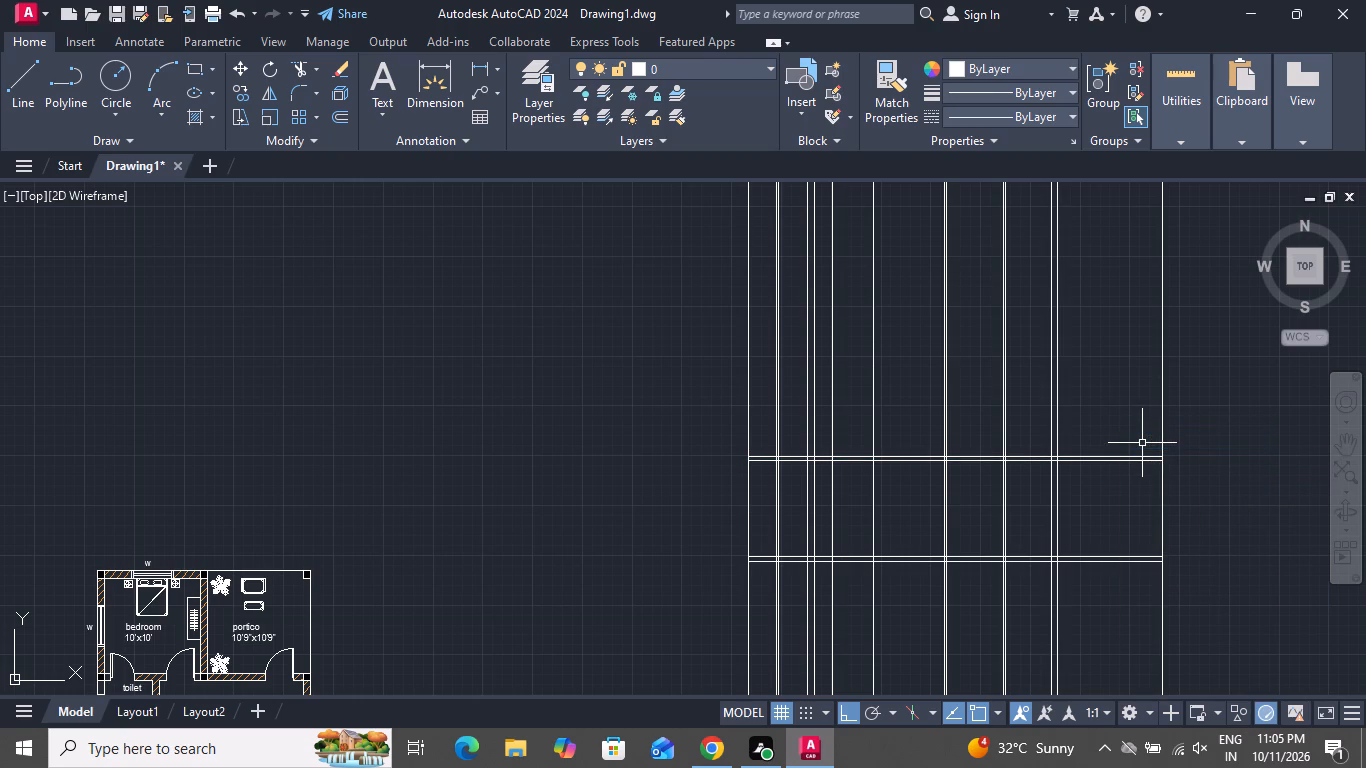
Offset the topmost horizontal line upward by 2'6".
text(o)
key(space)
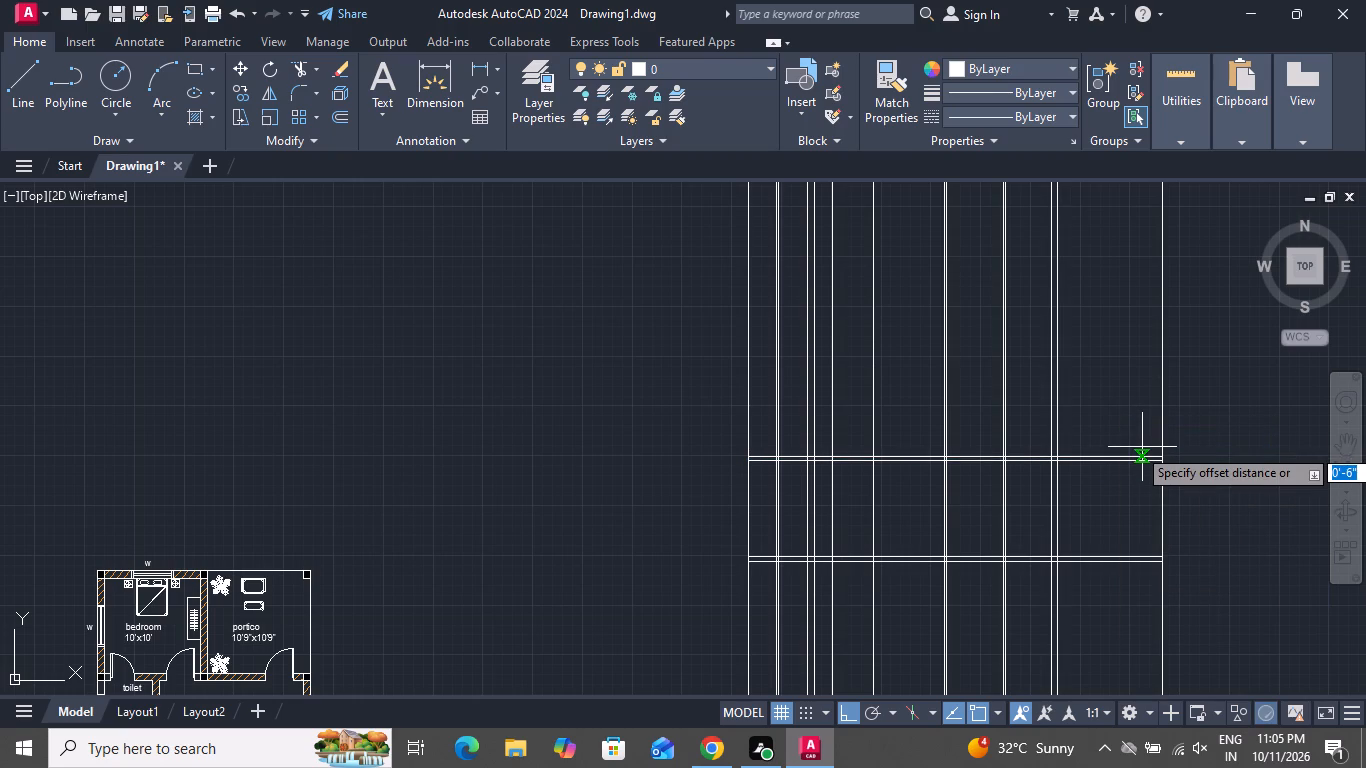
key(2)
key(apostrophe)
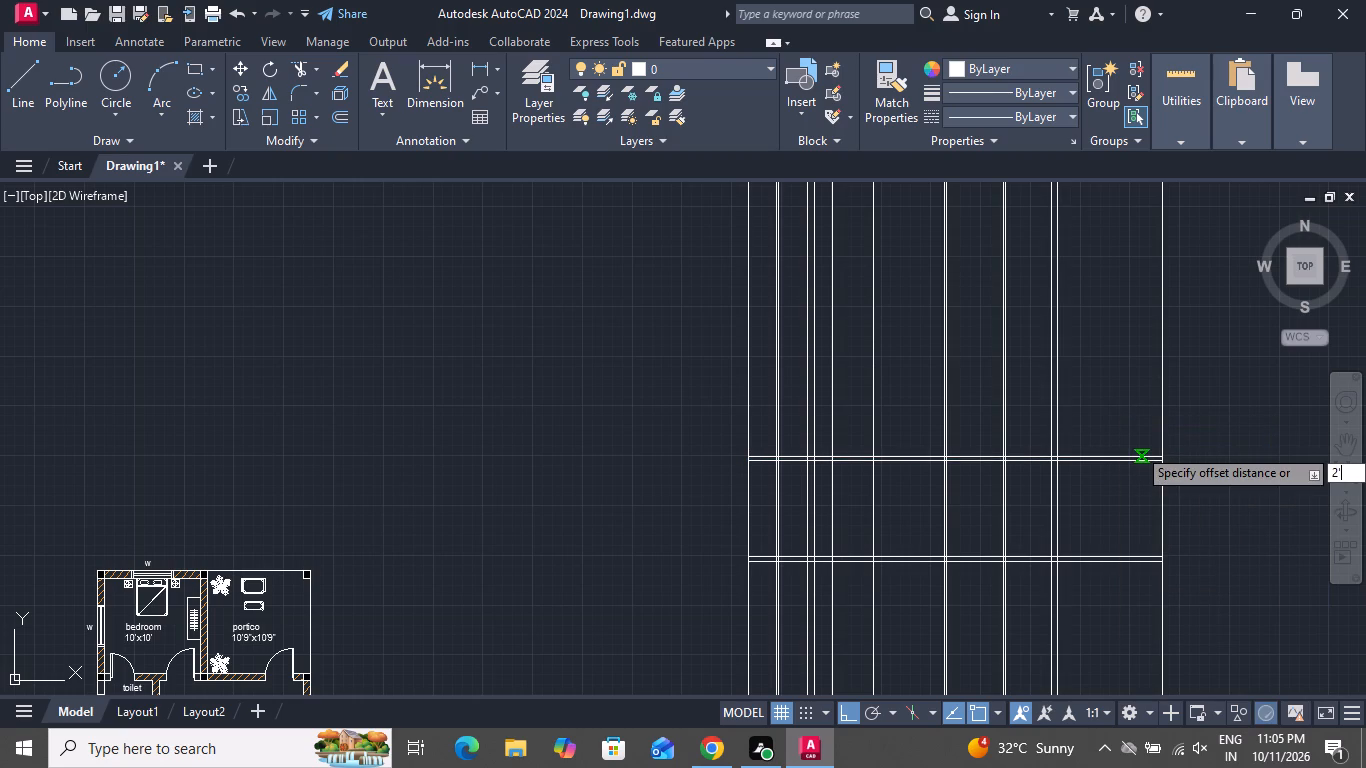
key(6)
key(shift+quotedbl)
key(Return)
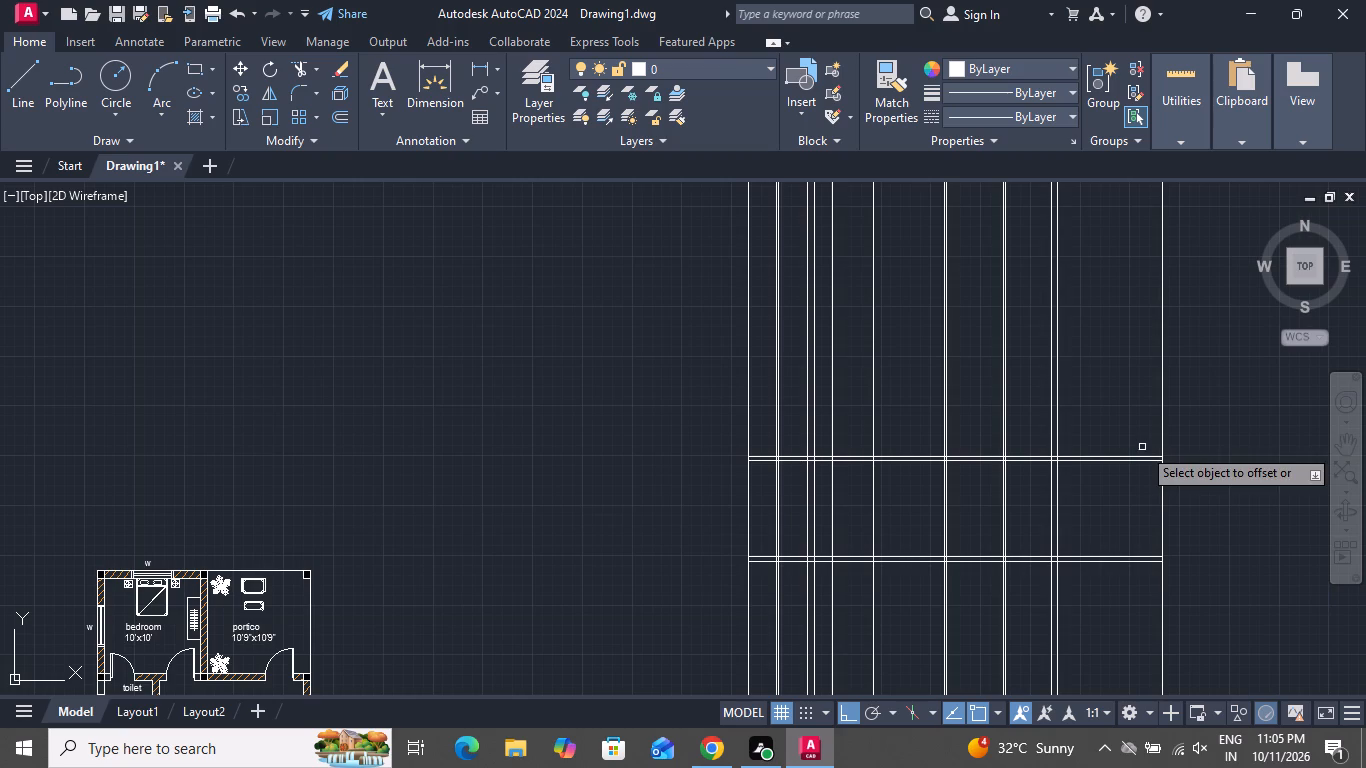
scroll(1142, 468, up, 2)
click(1136, 442)
click(1110, 344)
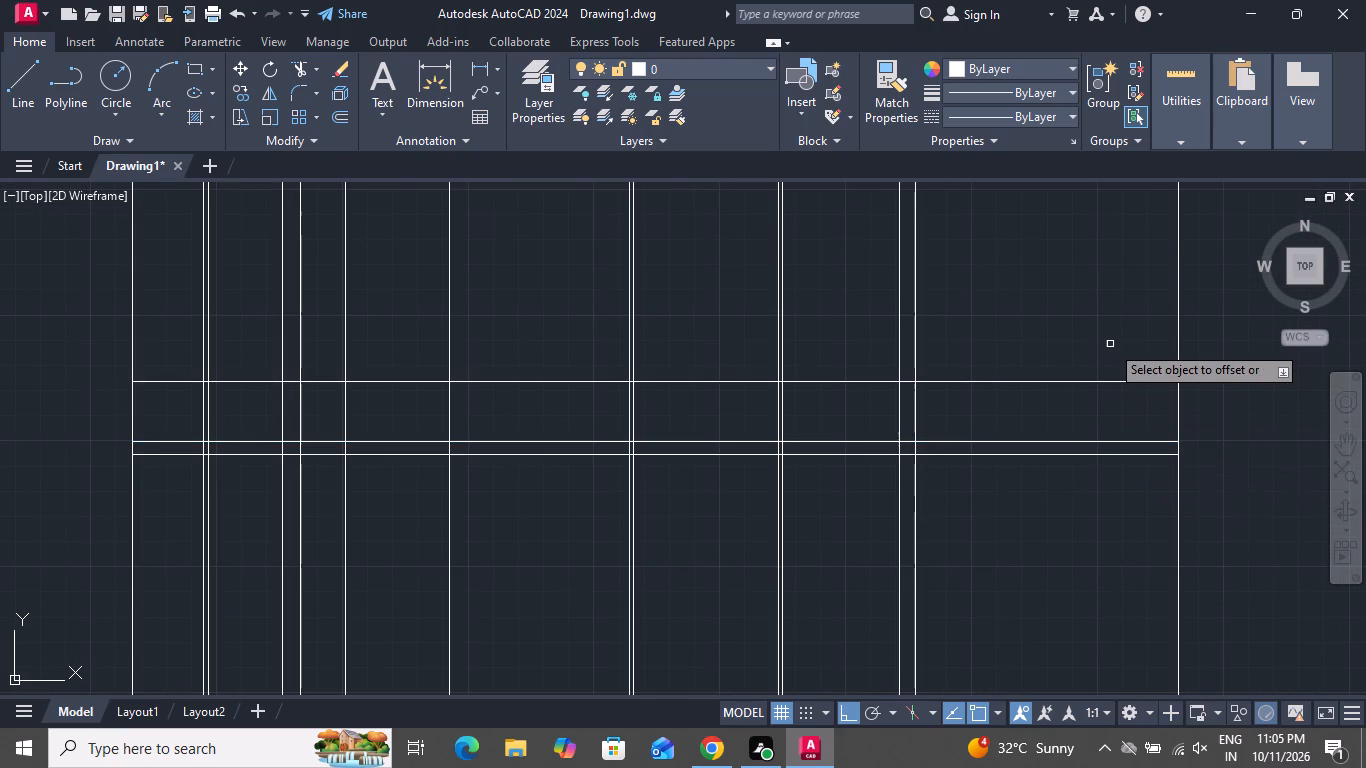
right_click(1110, 344)
click(1127, 369)
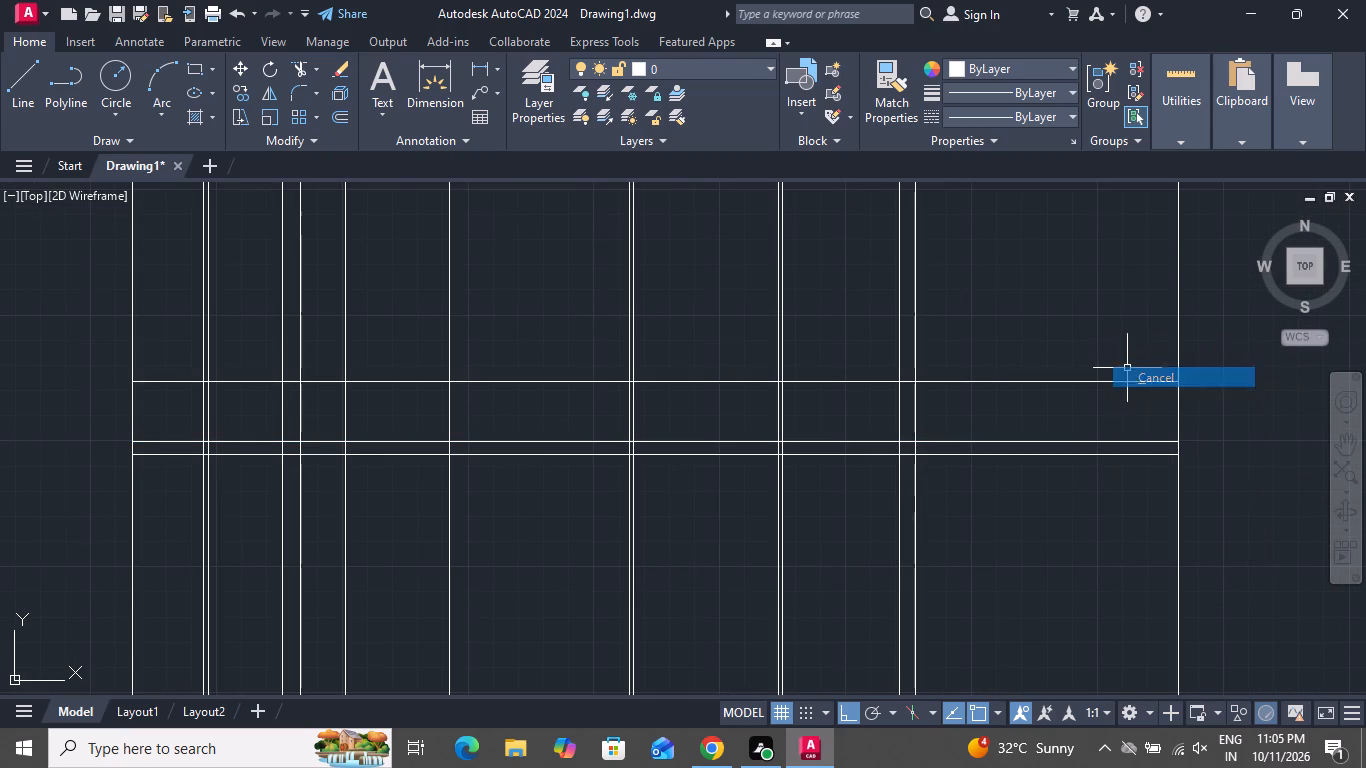
Trim the vertical construction lines below the base line and between the topmost level line and the rotated plan.
click(294, 78)
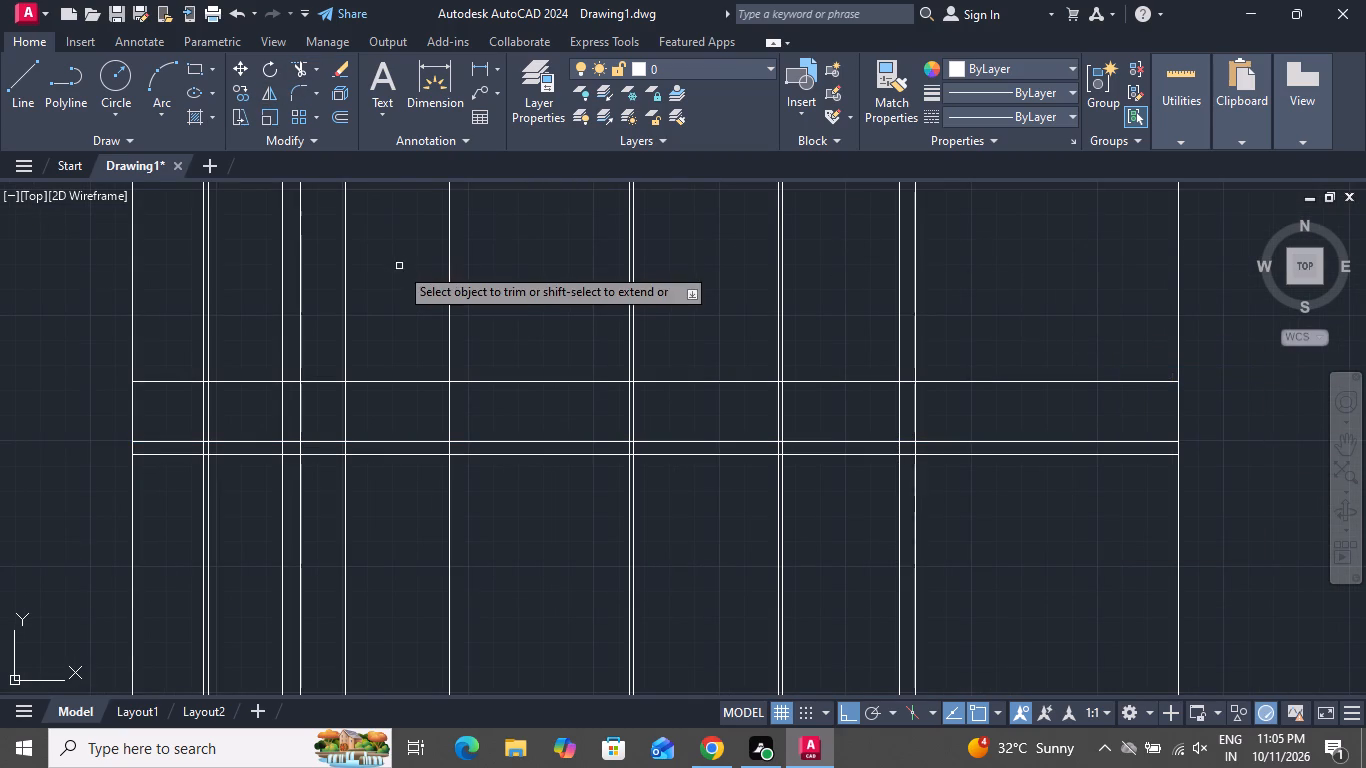
scroll(399, 266, down, 7)
click(550, 429)
click(369, 473)
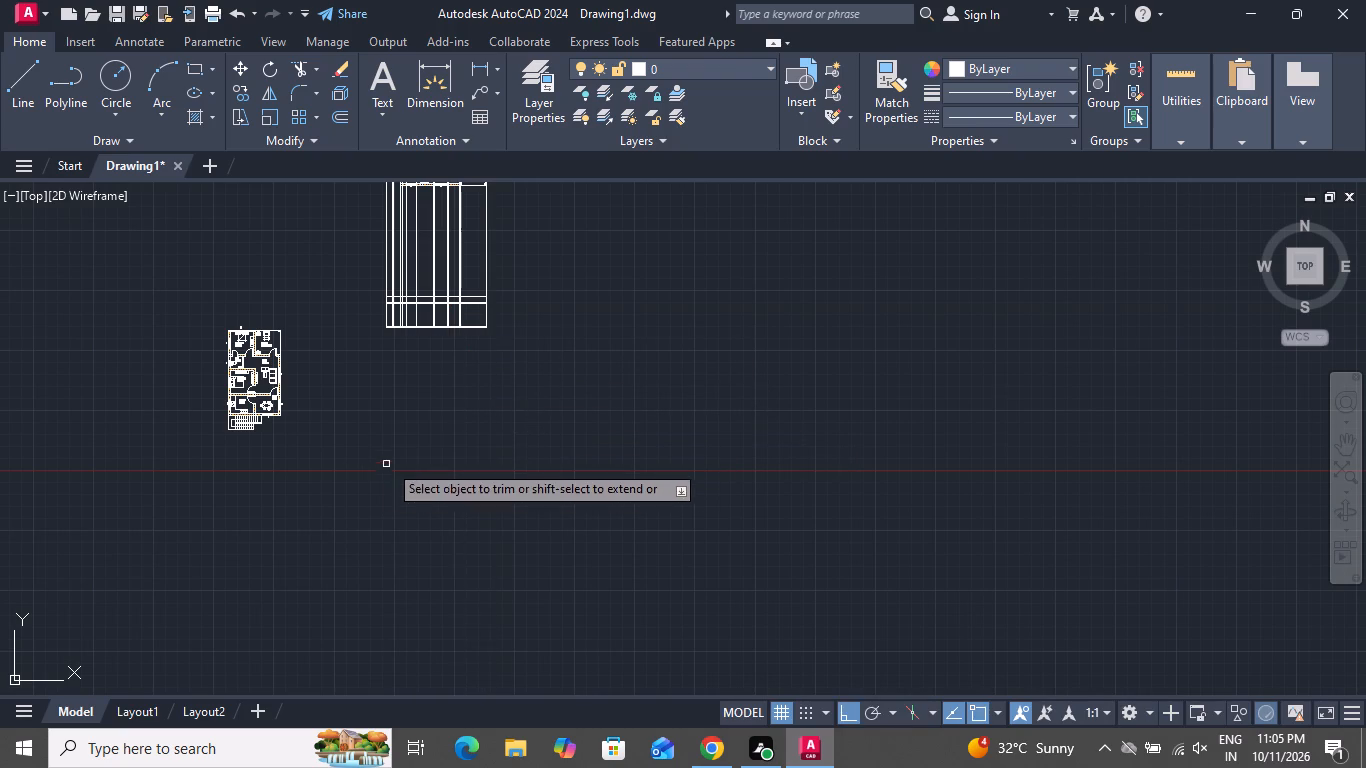
scroll(455, 504, down, 2)
click(510, 241)
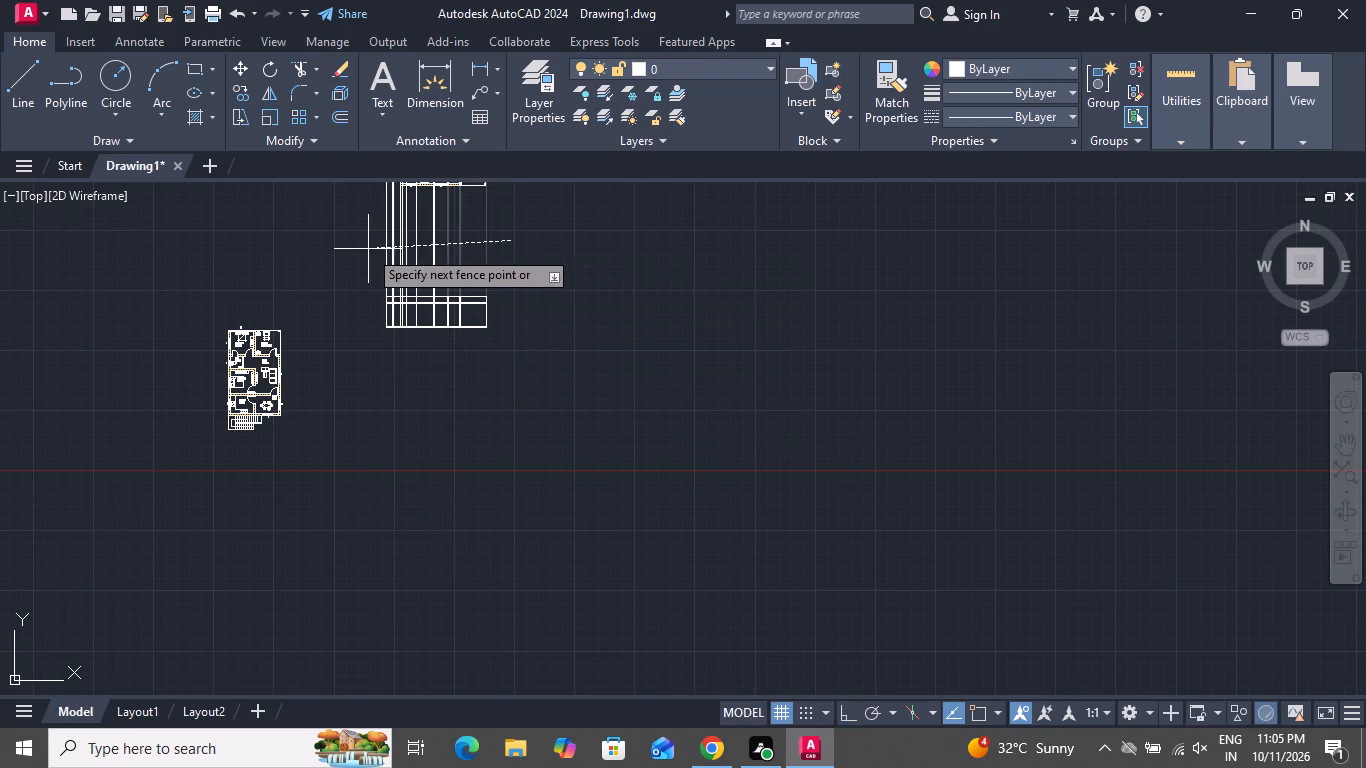
click(367, 249)
Trim away the leftover vertical construction lines extending north of the rotated floor plan.
scroll(539, 437, down, 2)
scroll(540, 443, up, 1)
scroll(540, 444, down, 3)
scroll(515, 456, up, 1)
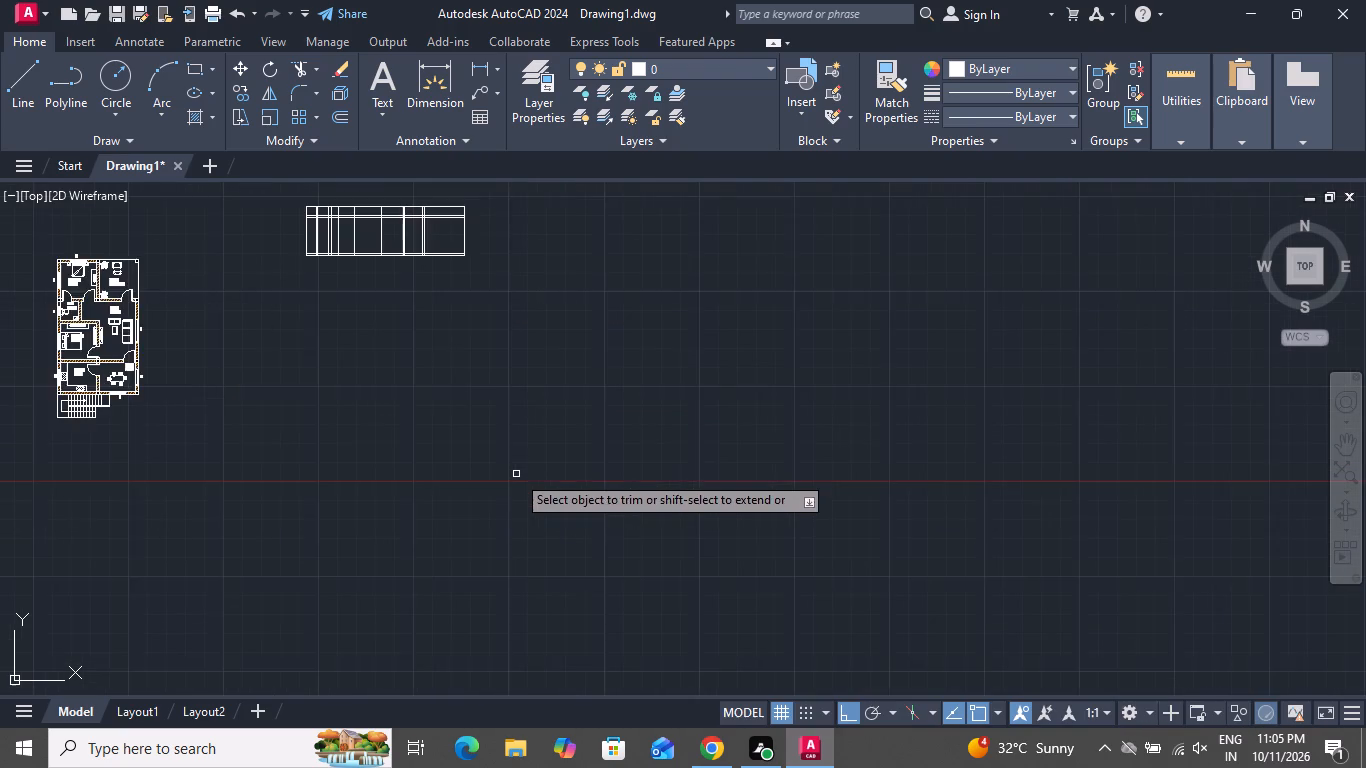
scroll(443, 353, down, 1)
scroll(442, 362, up, 1)
scroll(449, 381, down, 3)
scroll(370, 416, up, 1)
scroll(367, 425, down, 2)
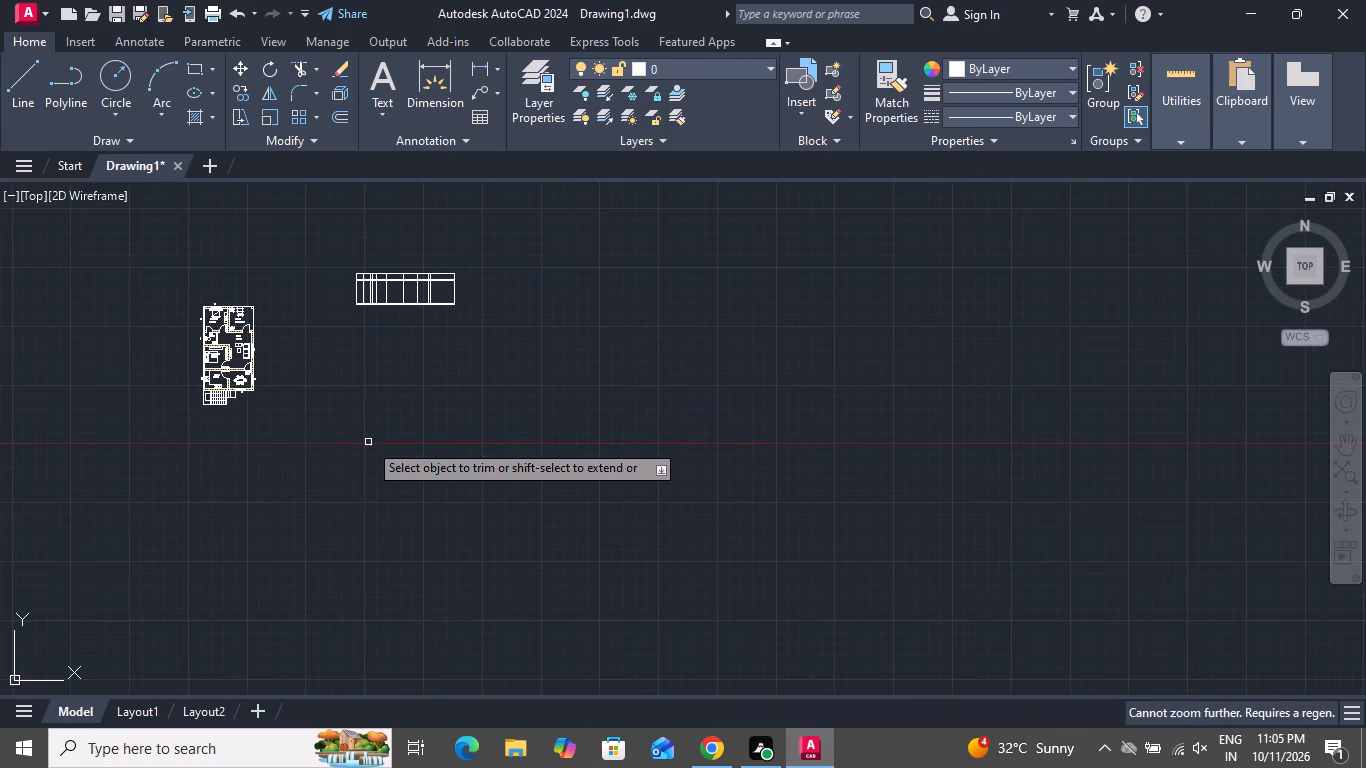
scroll(368, 442, down, 3)
scroll(370, 445, up, 1)
scroll(383, 466, down, 9)
scroll(405, 519, up, 1)
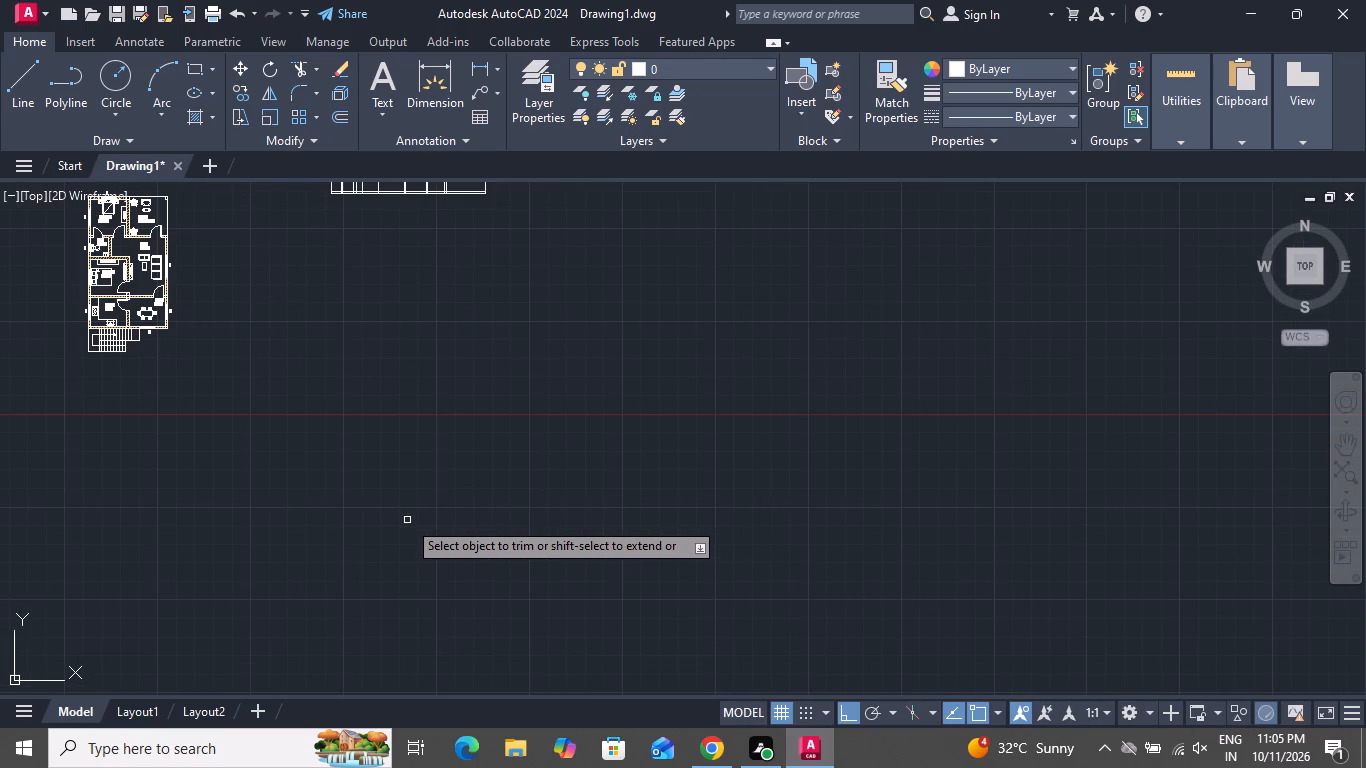
key(Escape)
key(z)
key(space)
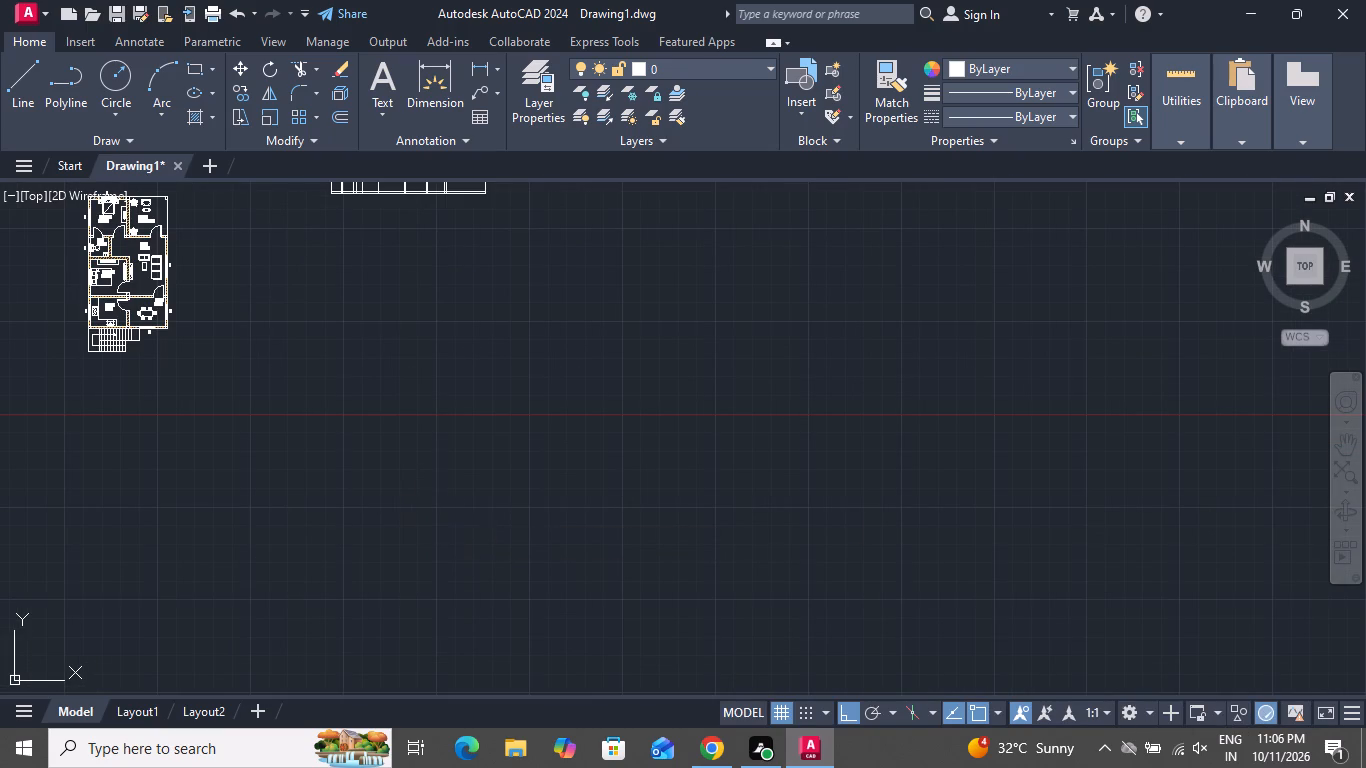
key(a)
key(space)
scroll(453, 535, down, 1)
scroll(453, 535, up, 1)
scroll(453, 535, down, 1)
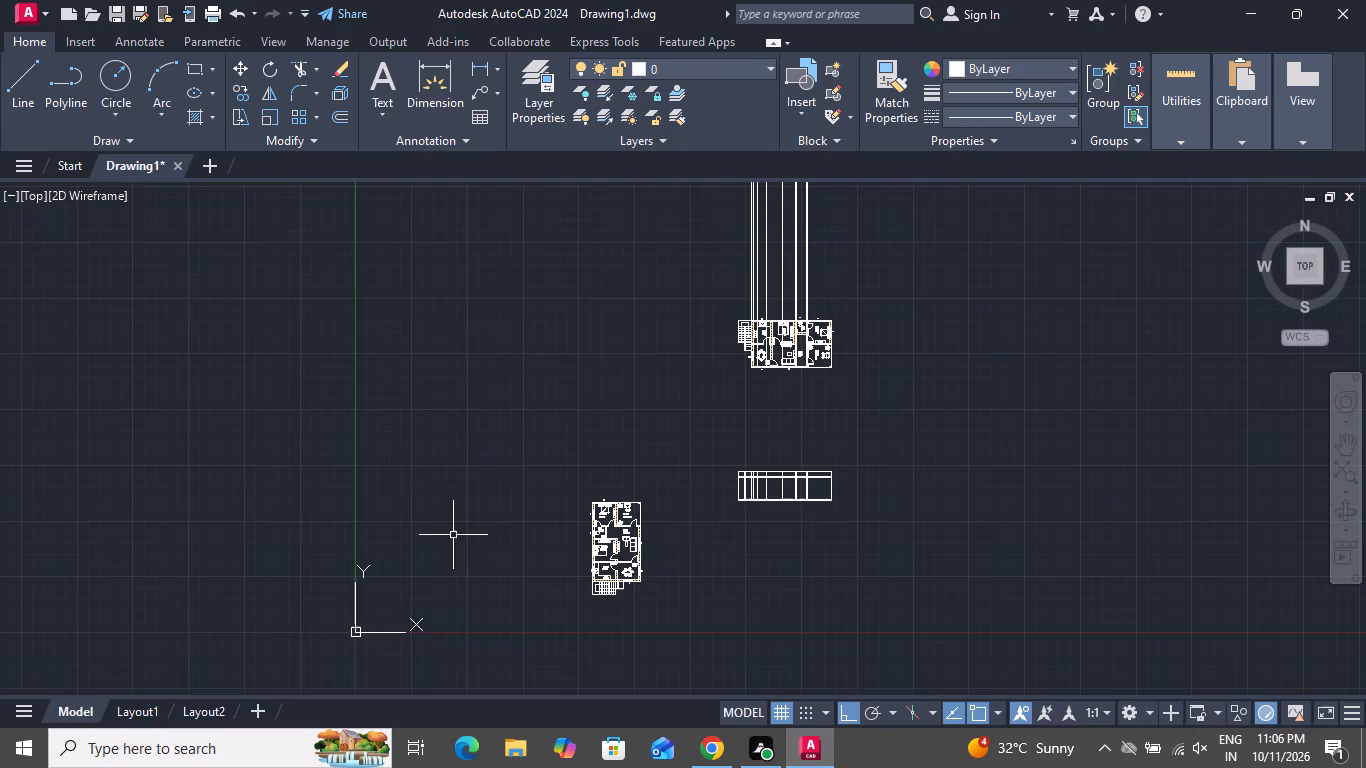
click(303, 67)
click(856, 247)
click(685, 275)
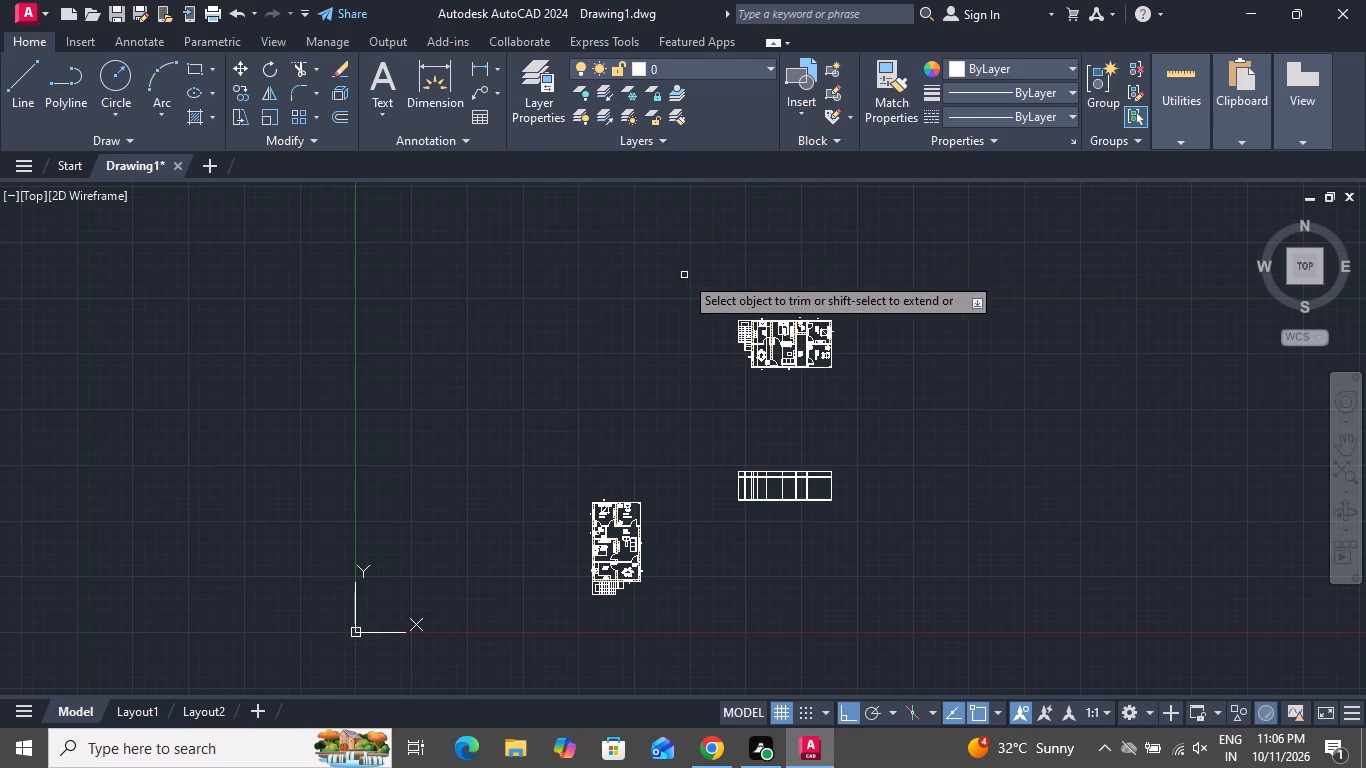
Trim the vertical lines between the elevation's first and last close pairs out of the top 2'6" band.
scroll(810, 370, up, 1)
scroll(796, 374, down, 1)
scroll(744, 414, up, 1)
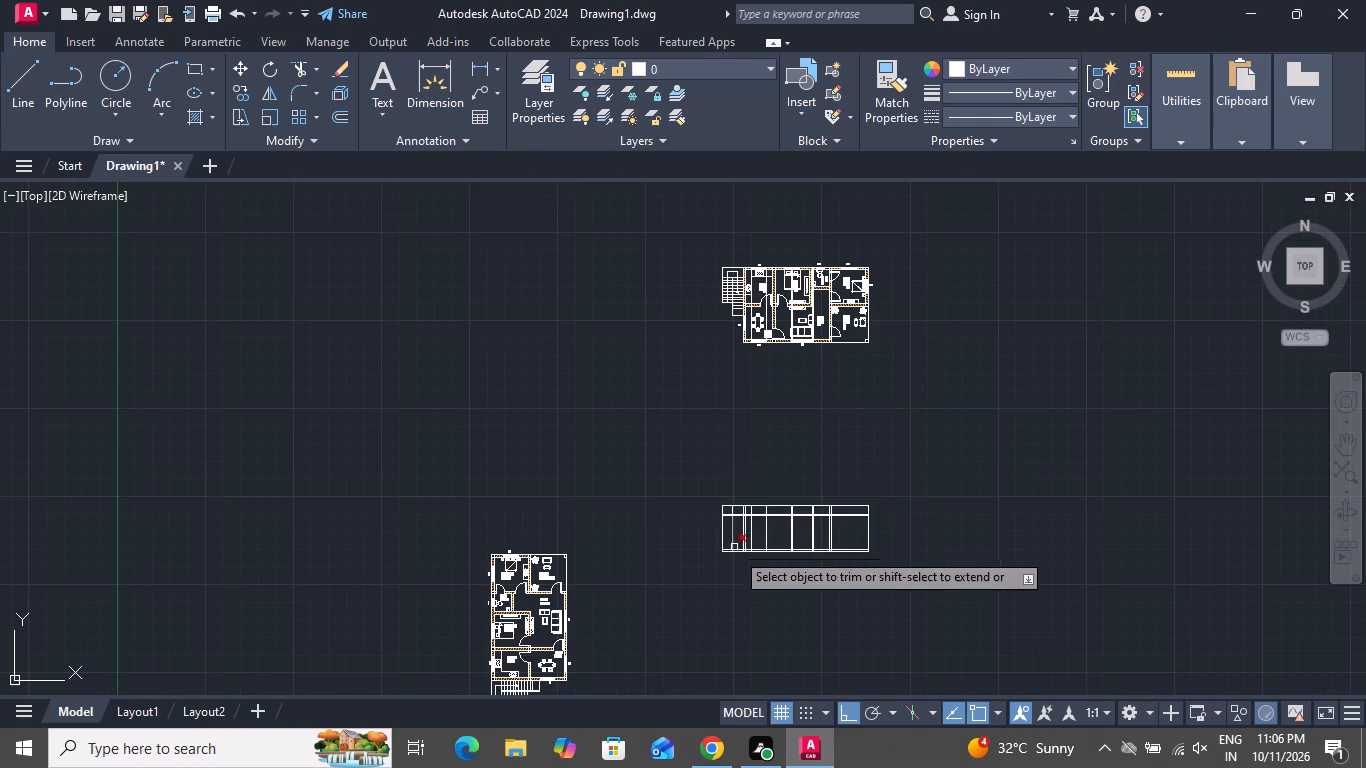
scroll(747, 579, up, 2)
scroll(747, 579, down, 1)
scroll(910, 494, up, 2)
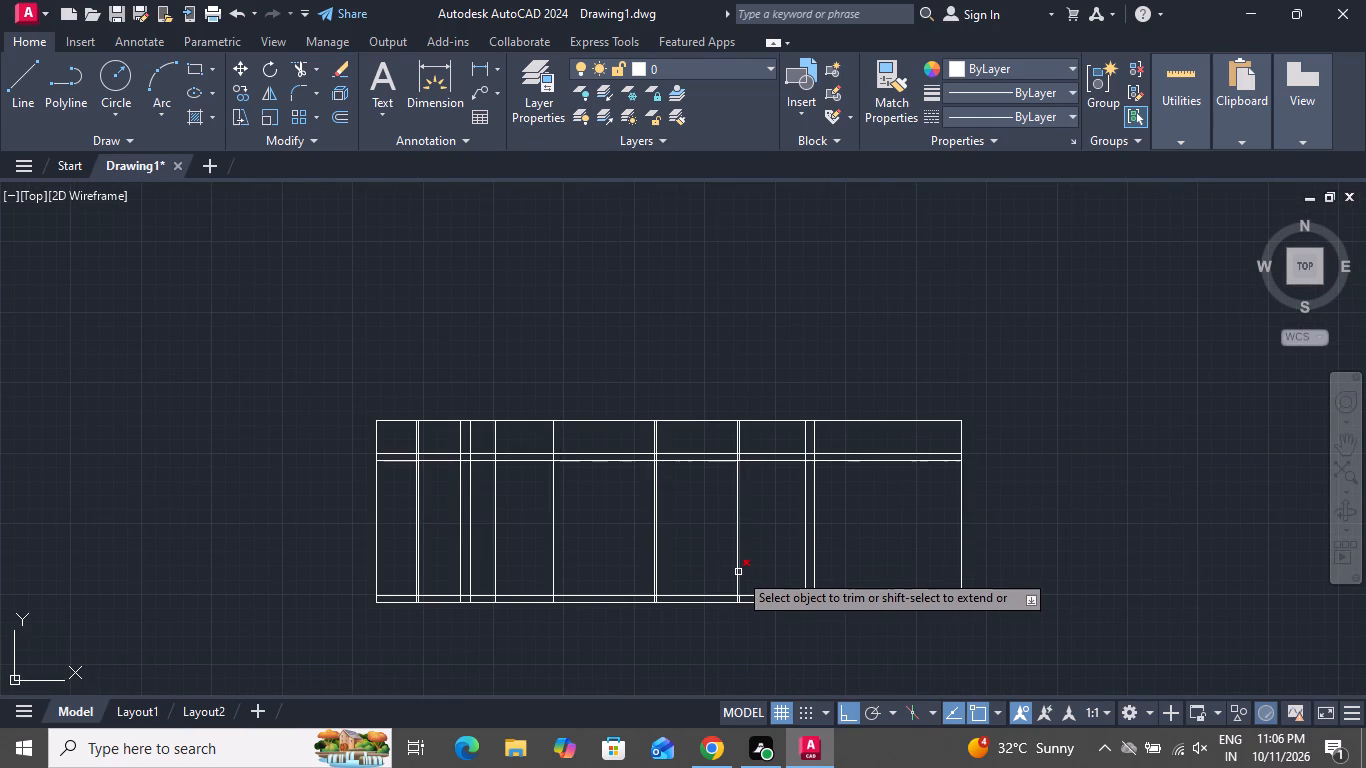
scroll(440, 447, up, 2)
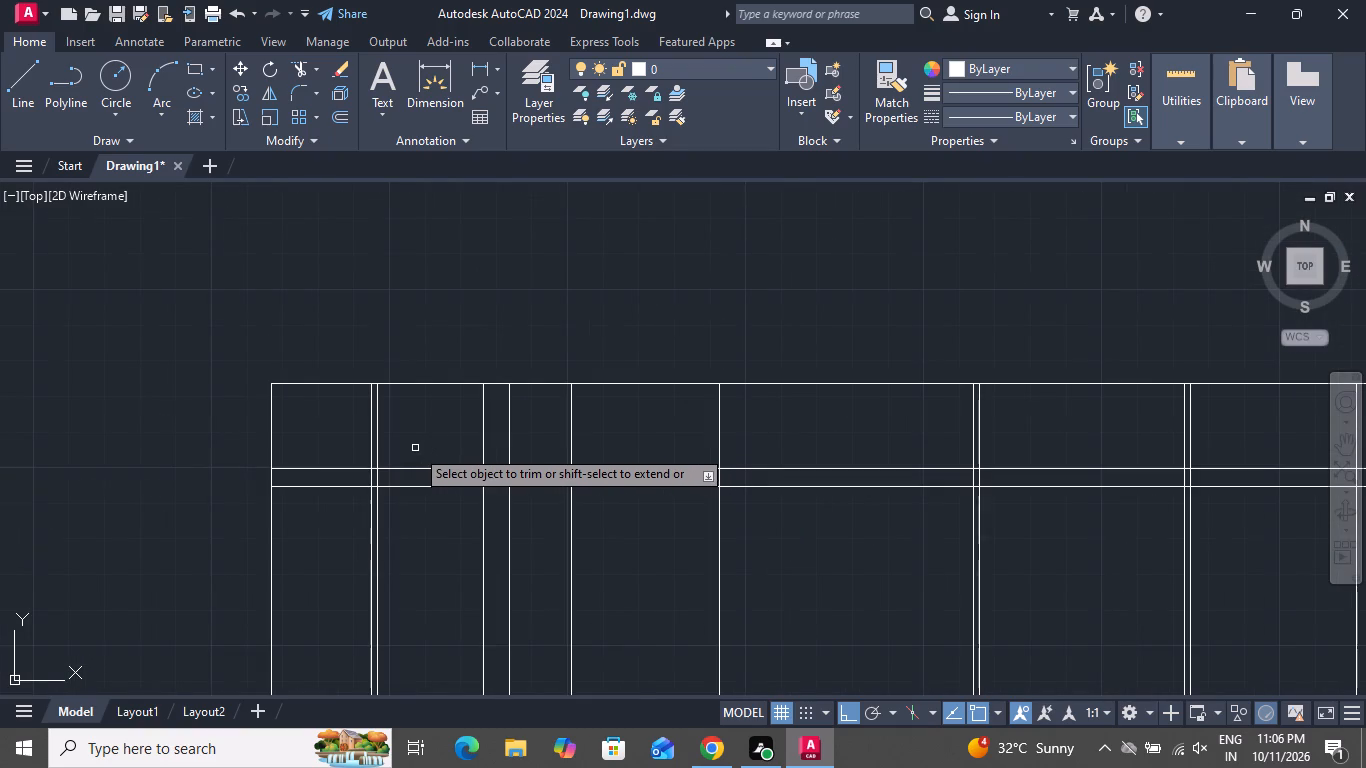
click(415, 444)
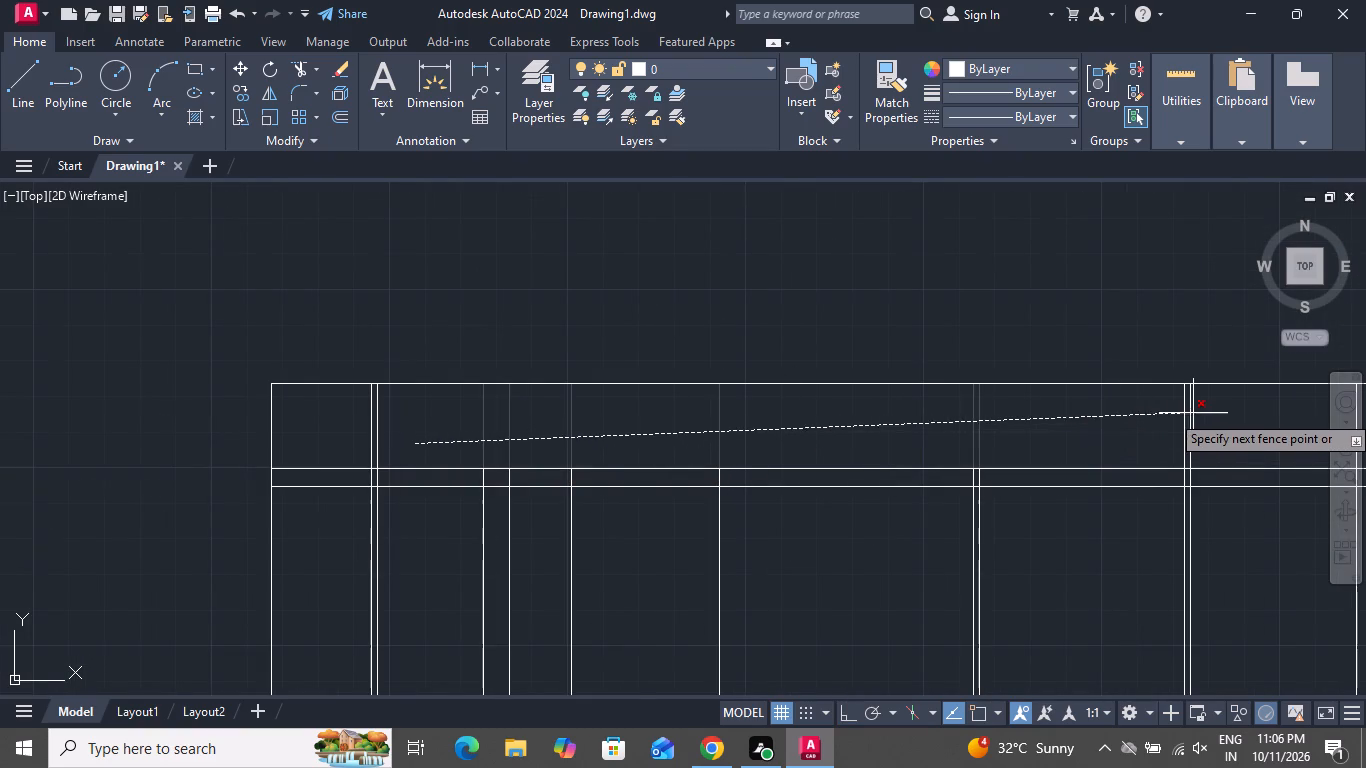
scroll(1208, 413, down, 3)
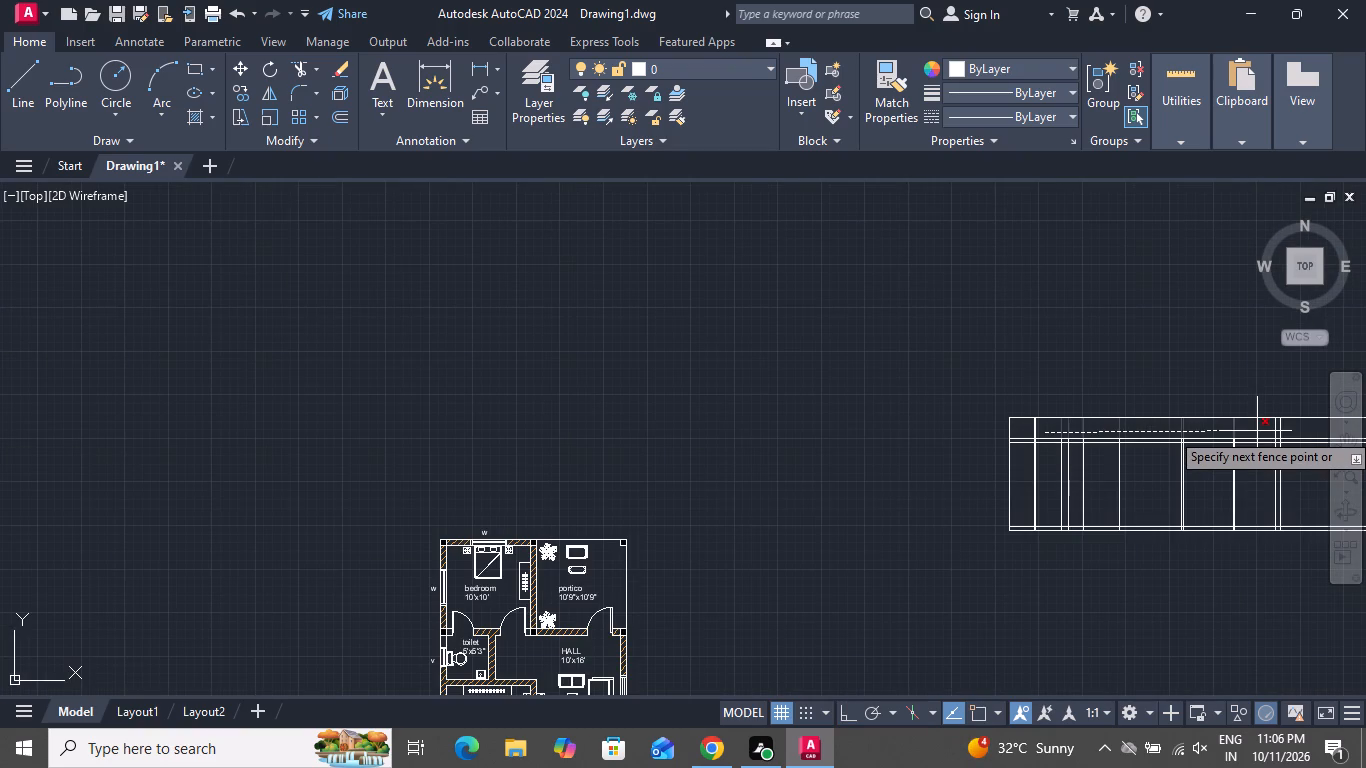
scroll(1255, 447, down, 3)
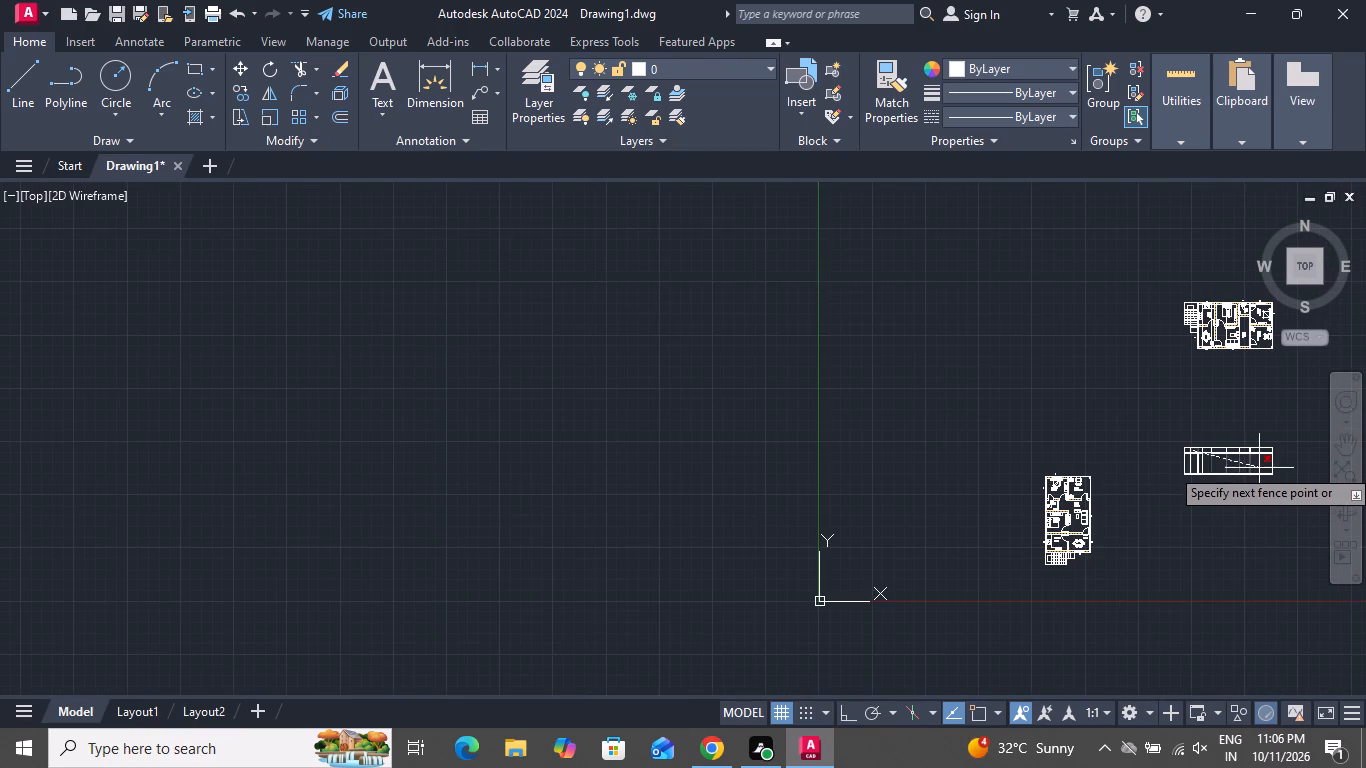
scroll(1255, 464, up, 2)
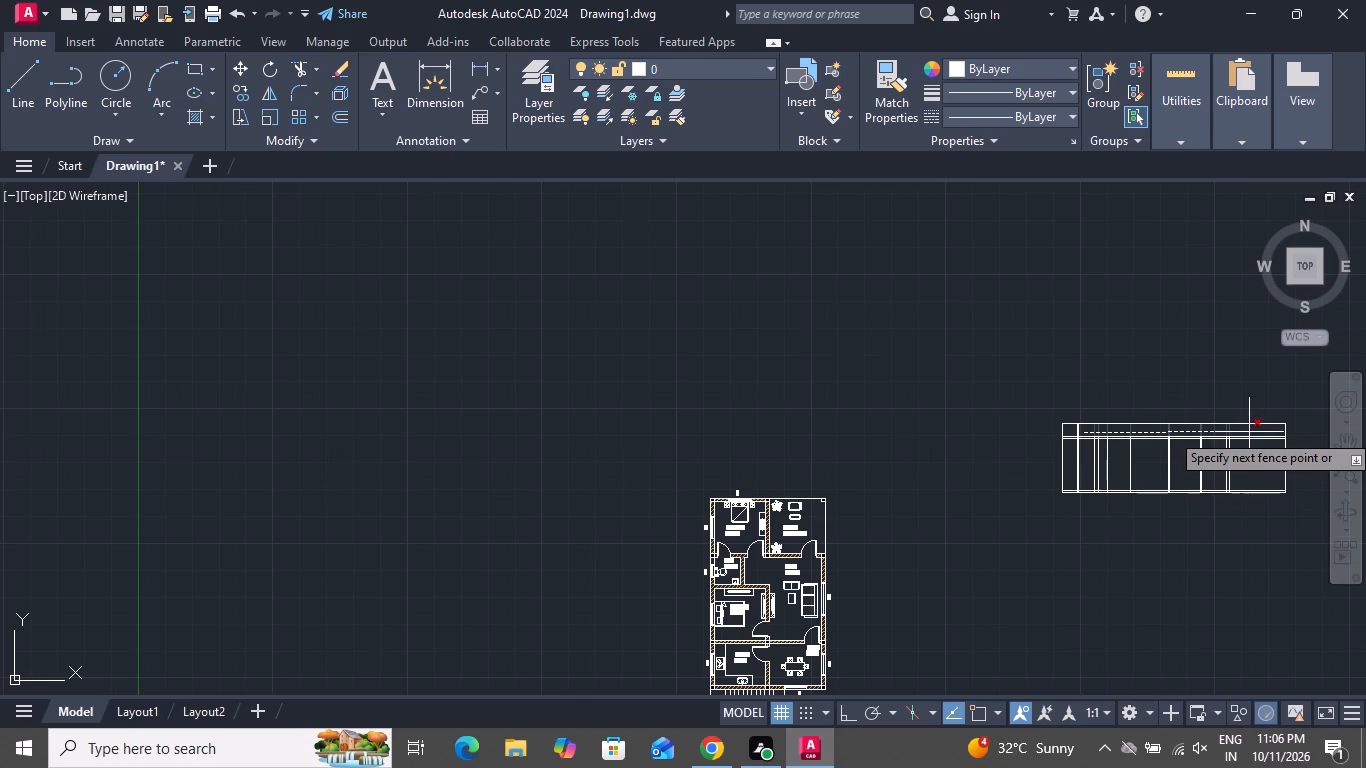
click(1215, 432)
Trim the westernmost close pair of vertical lines out of the top 2'6" band.
scroll(1055, 434, up, 2)
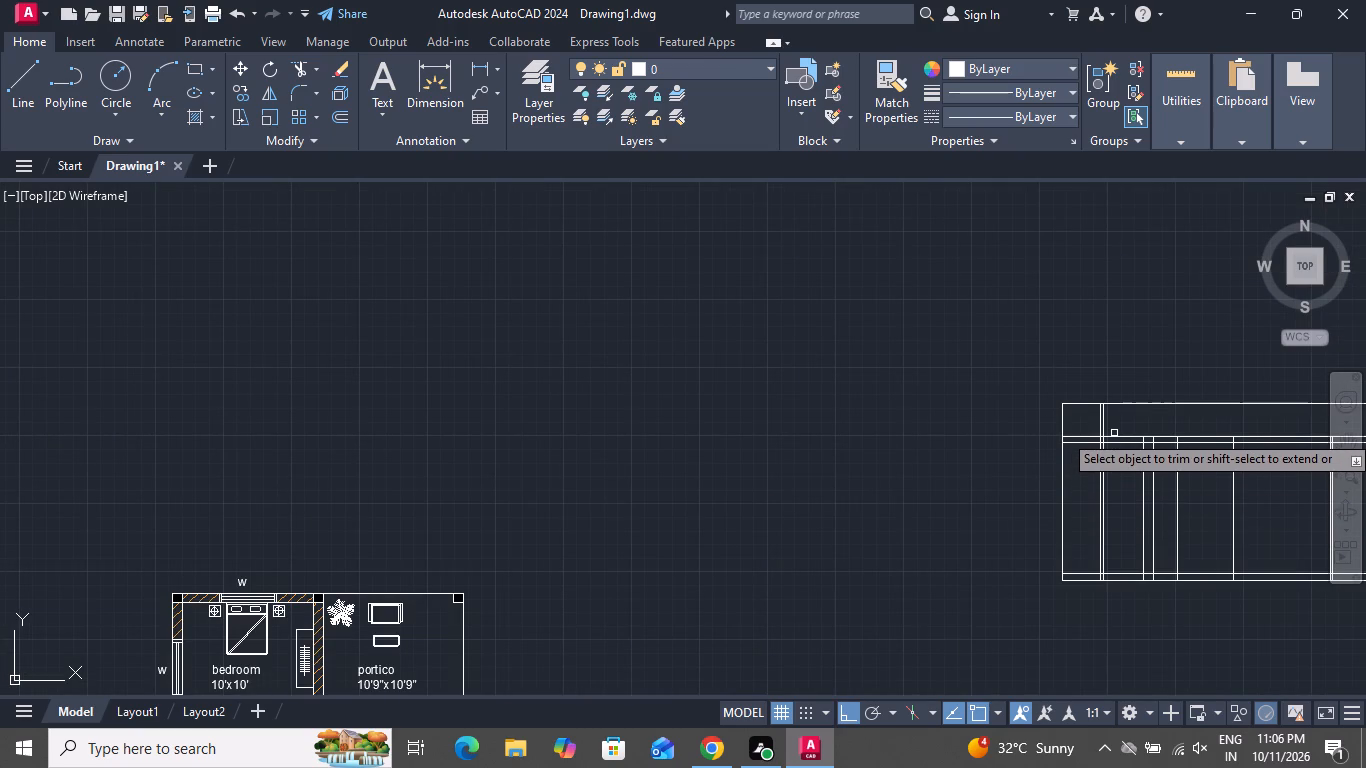
scroll(987, 526, down, 2)
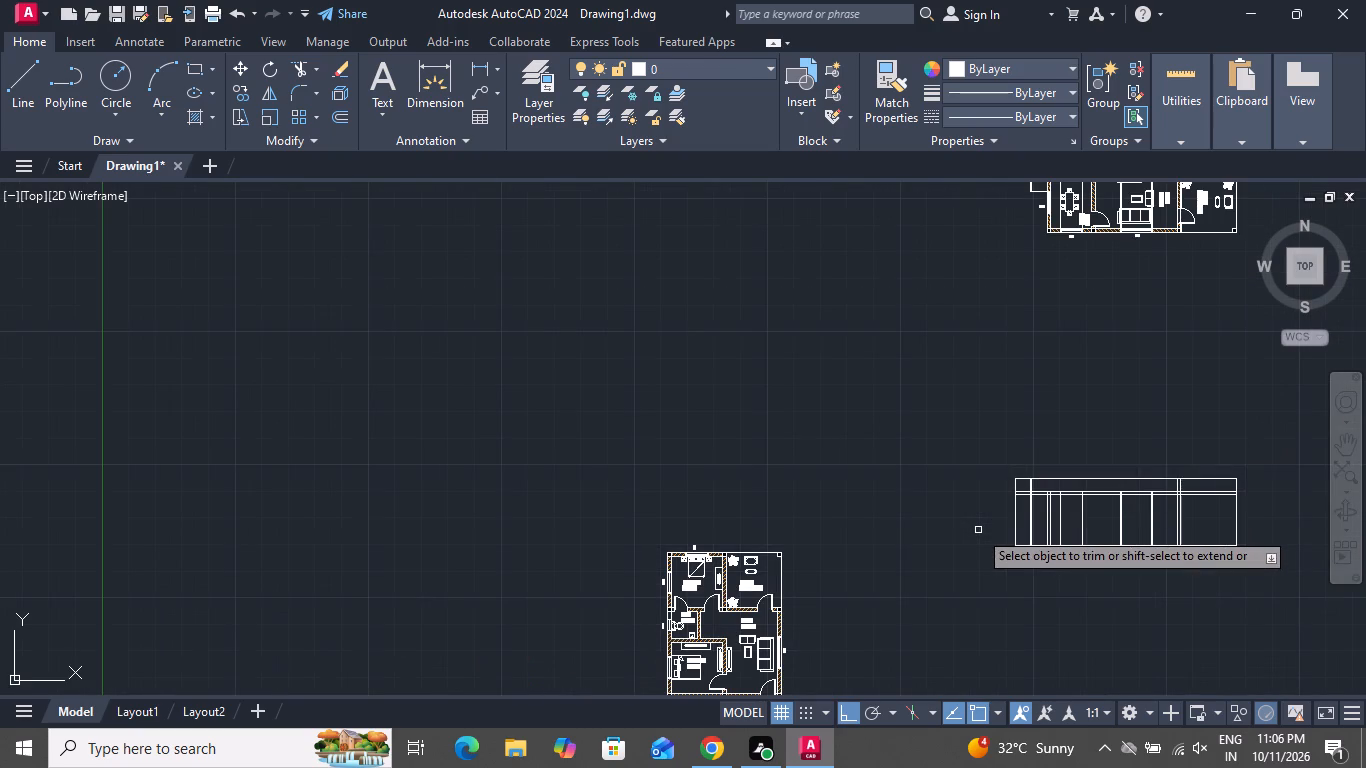
scroll(1028, 488, up, 1)
click(1028, 488)
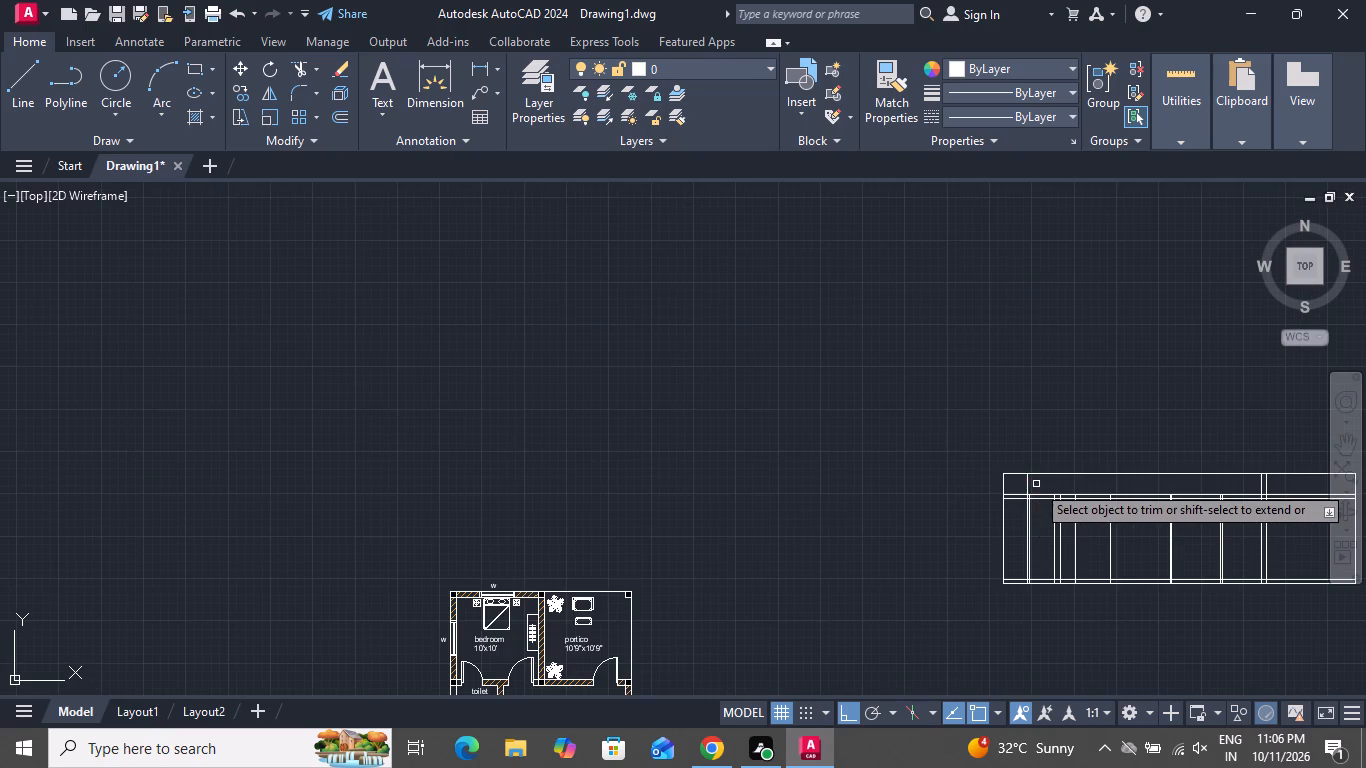
click(1028, 484)
scroll(1023, 486, up, 5)
drag(1026, 481, 1013, 482)
click(965, 487)
Trim the same westernmost close pair of vertical lines out of the 6" slab band below.
scroll(966, 488, down, 2)
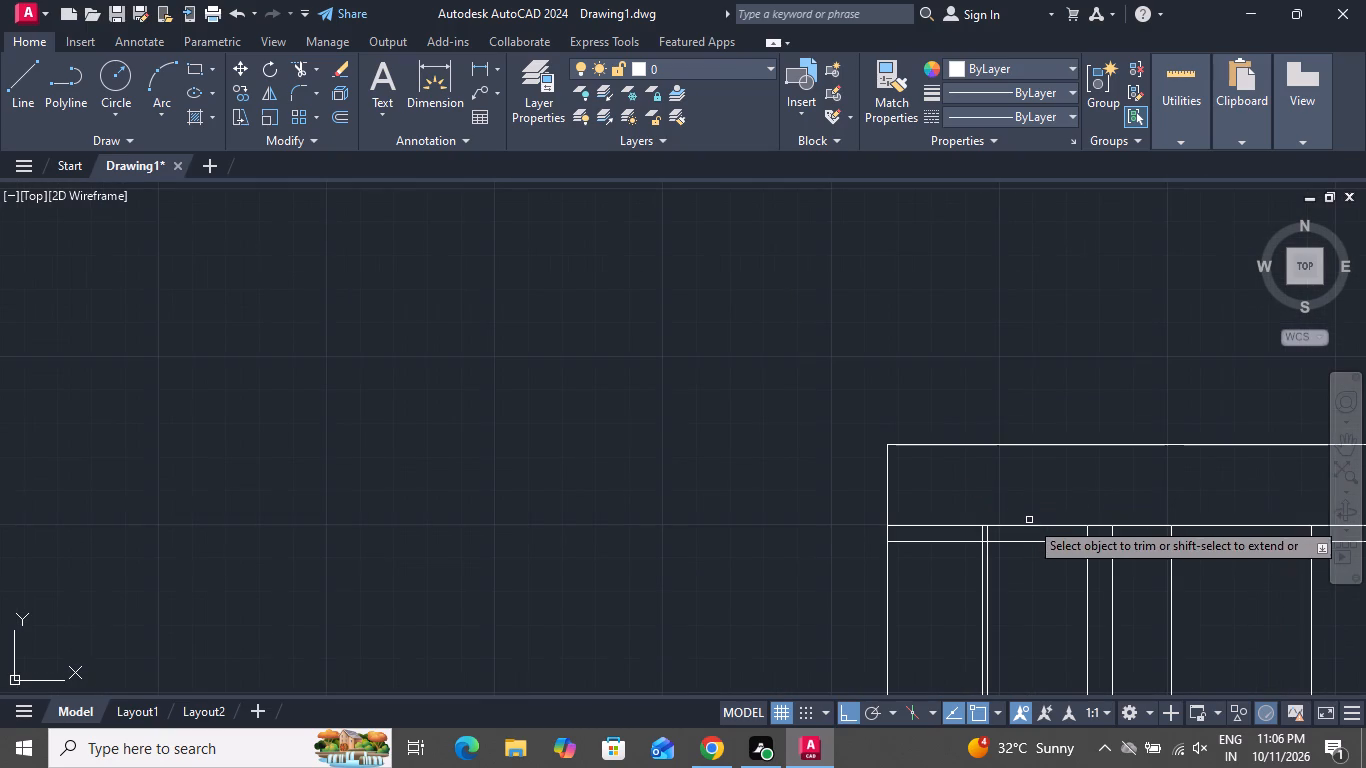
scroll(973, 543, up, 2)
click(1021, 519)
click(962, 528)
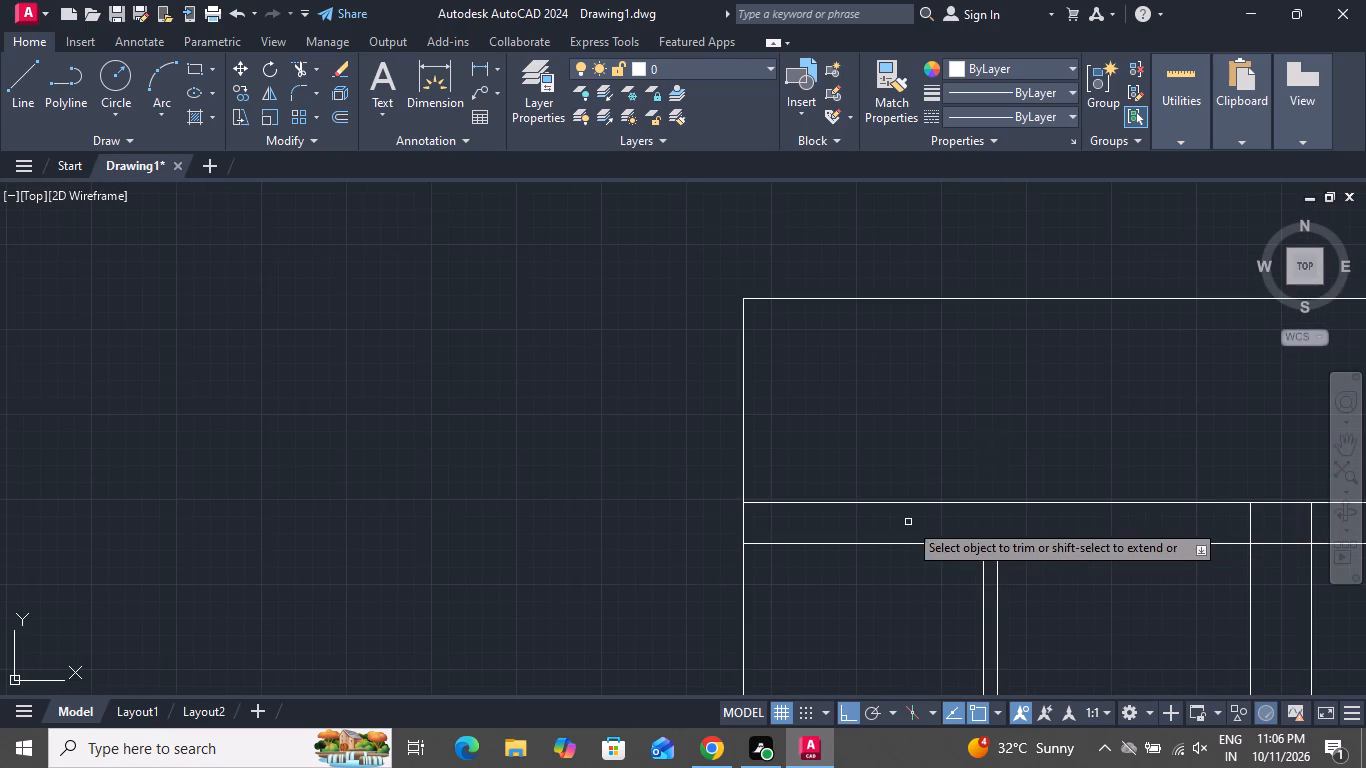
Trim the slab band's lower line and the base band's upper line between the second pair of verticals from the west.
scroll(903, 522, down, 2)
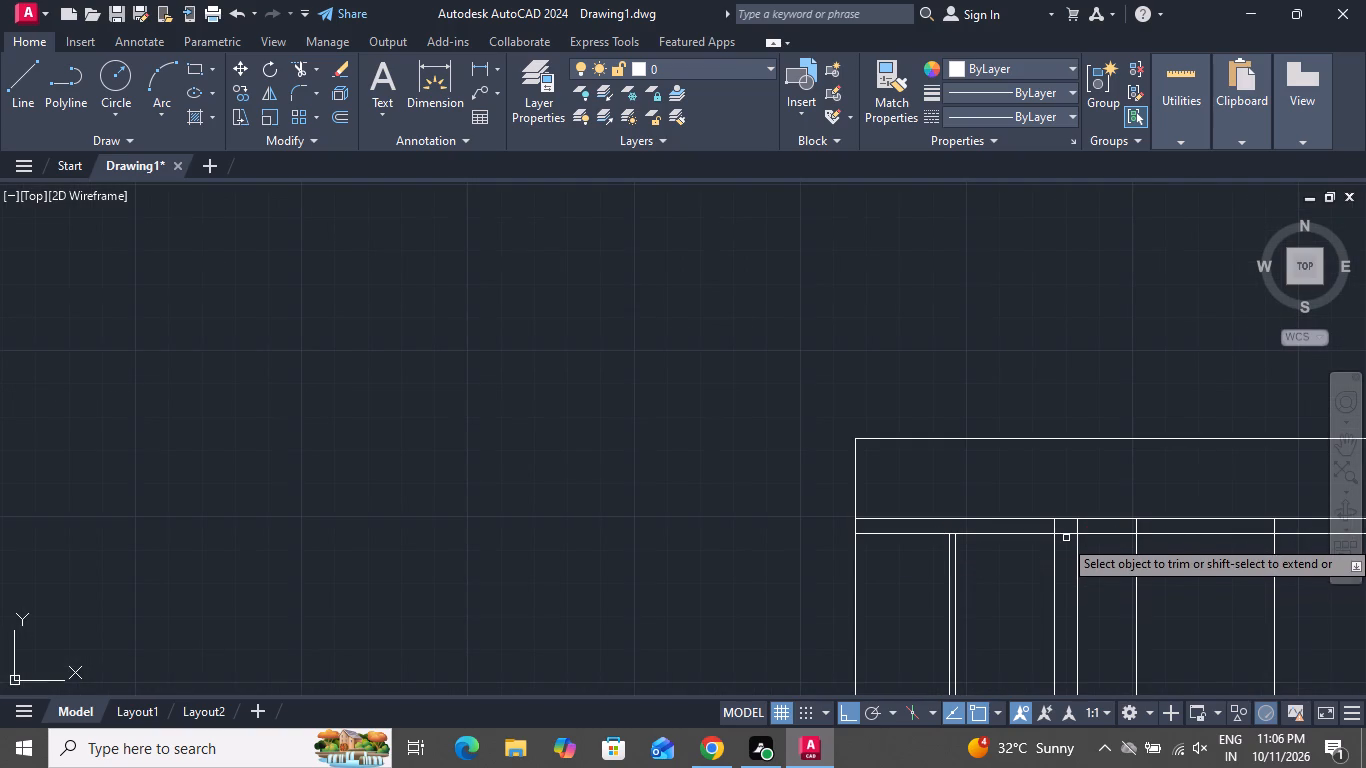
click(1066, 536)
scroll(881, 512, down, 3)
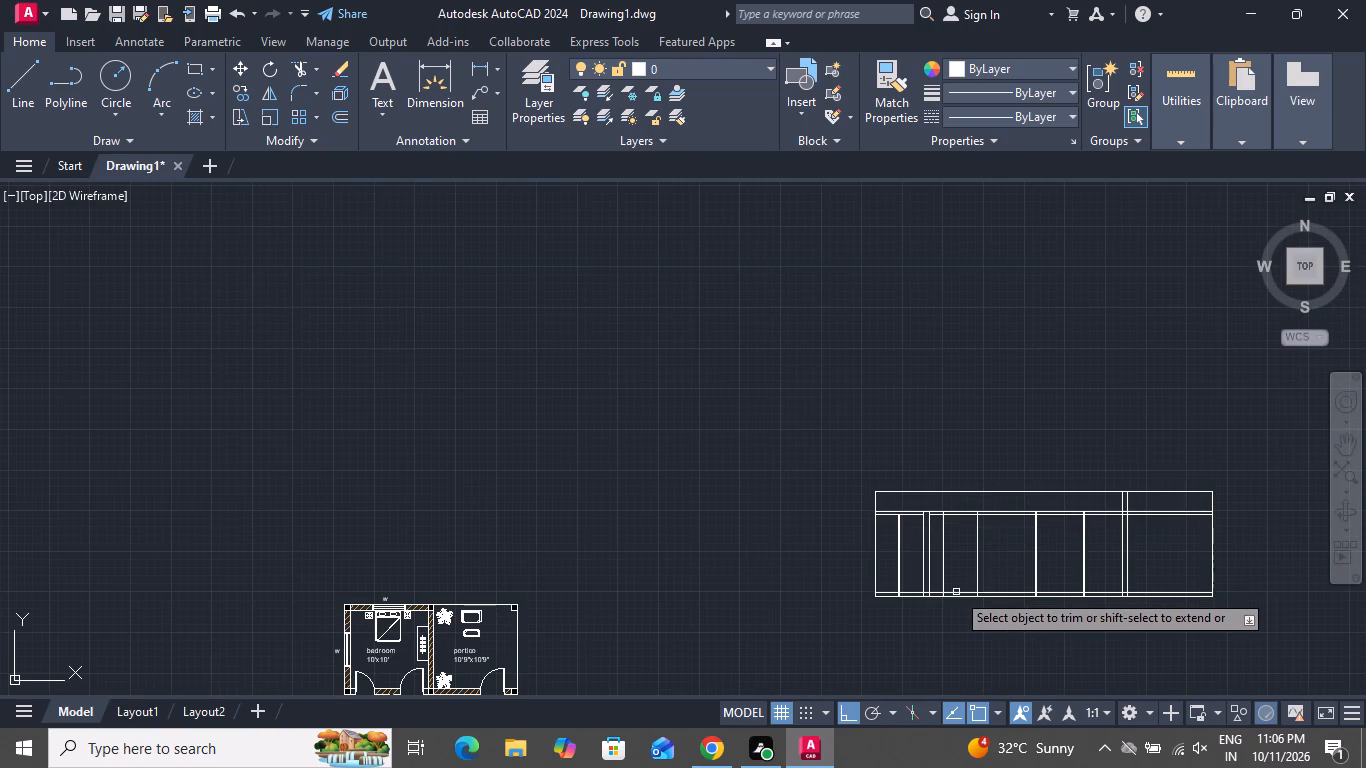
scroll(955, 592, up, 4)
click(843, 567)
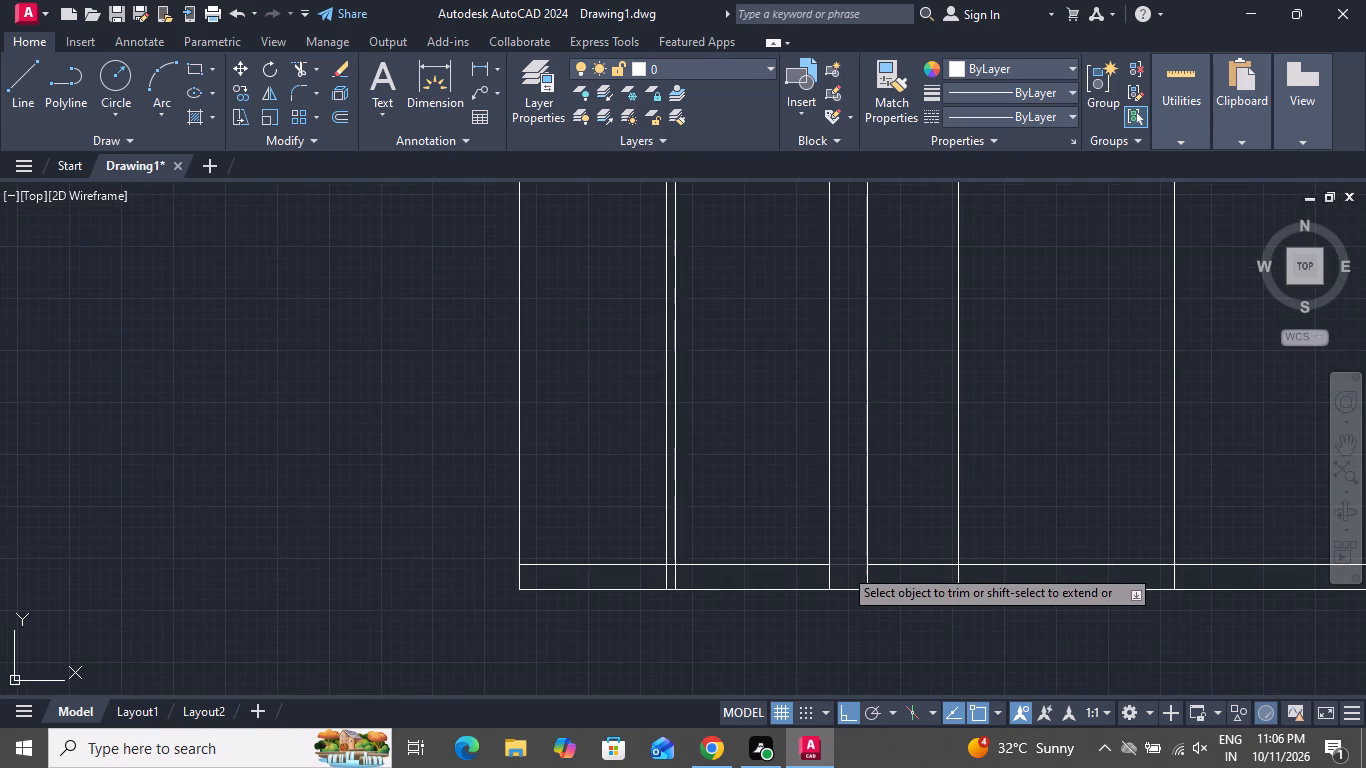
scroll(670, 567, up, 3)
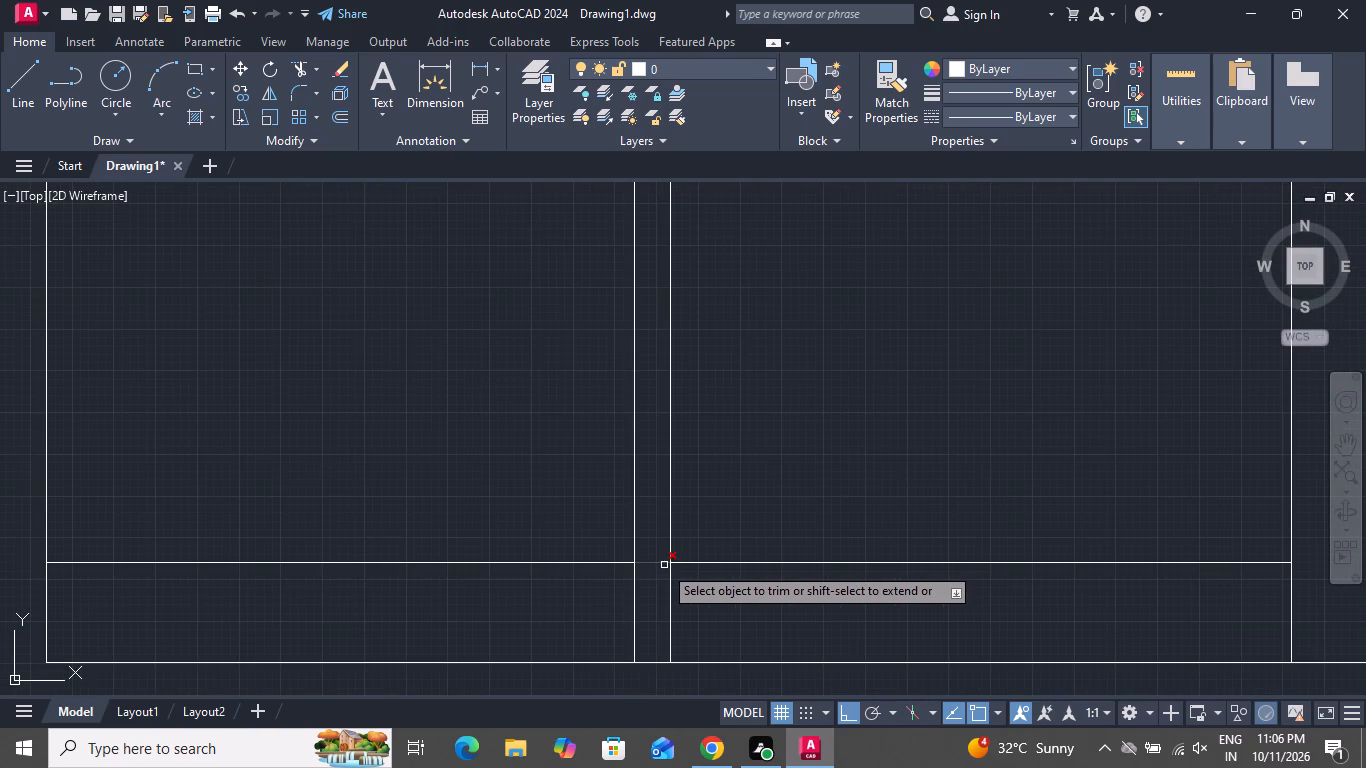
click(663, 565)
Trim the two single vertical lines east of the second pair out of the 6" slab band.
scroll(574, 453, down, 4)
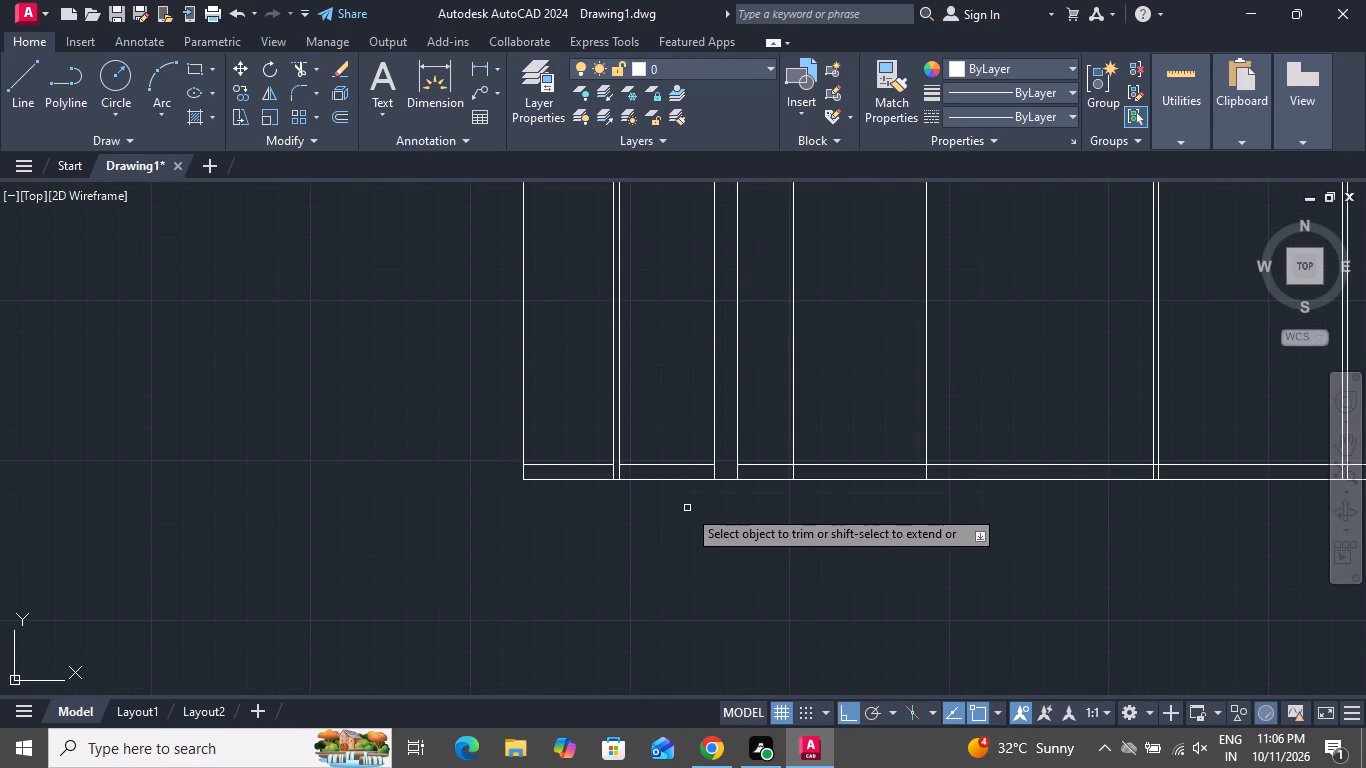
scroll(666, 513, down, 1)
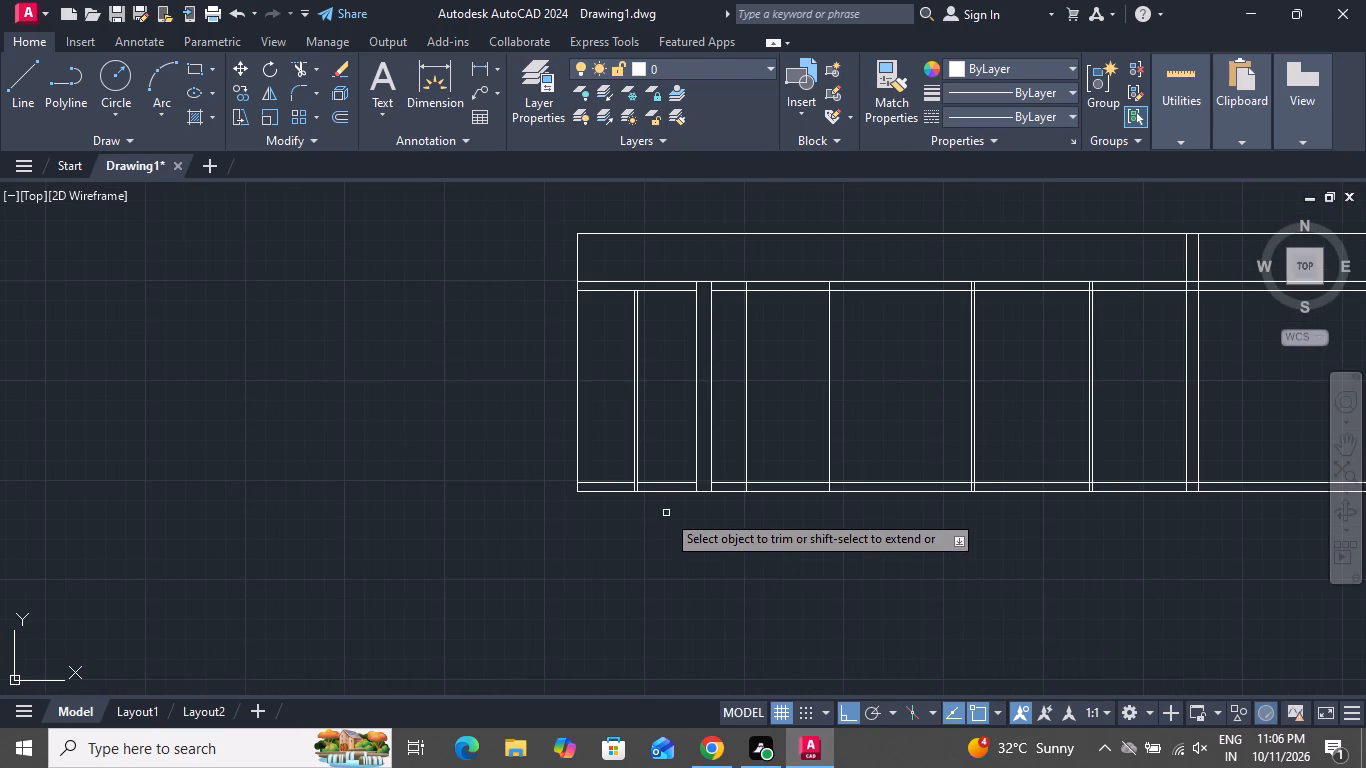
scroll(795, 274, up, 3)
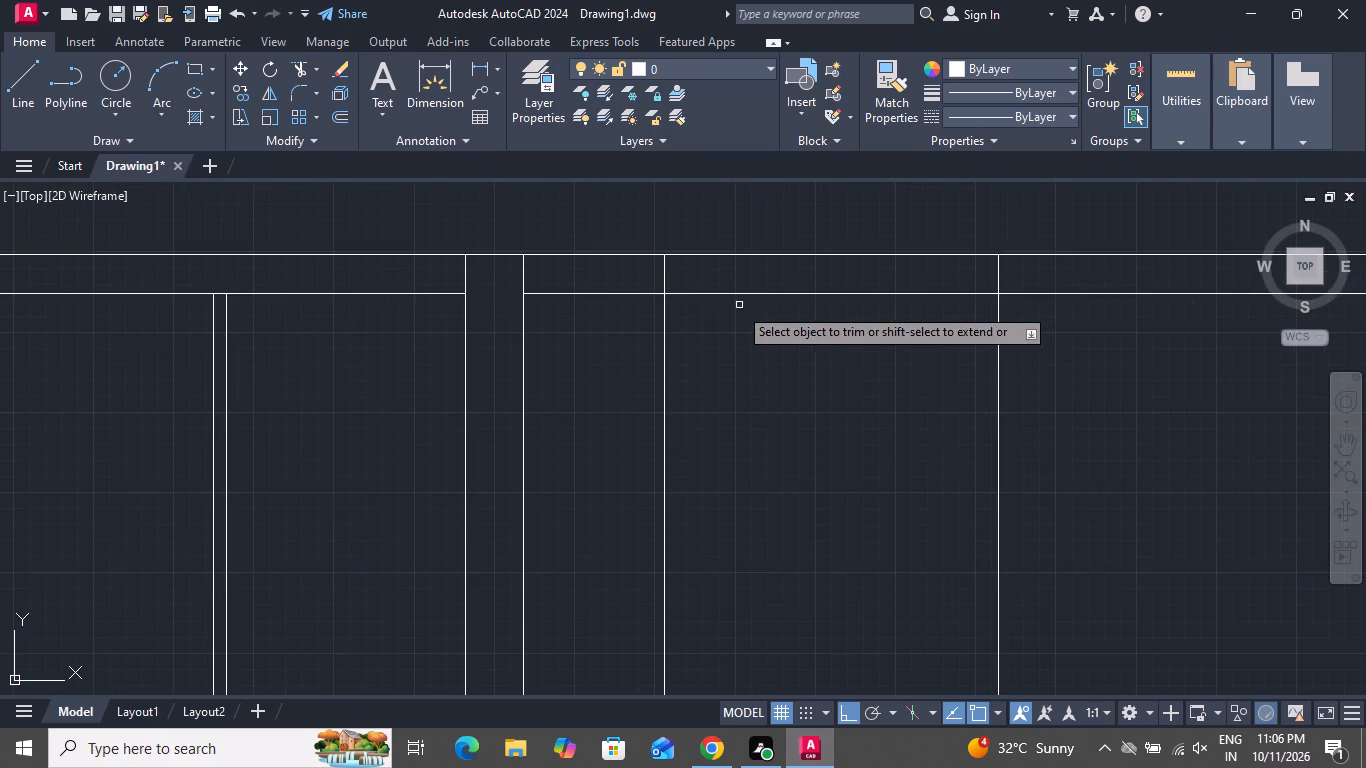
click(652, 282)
click(1083, 277)
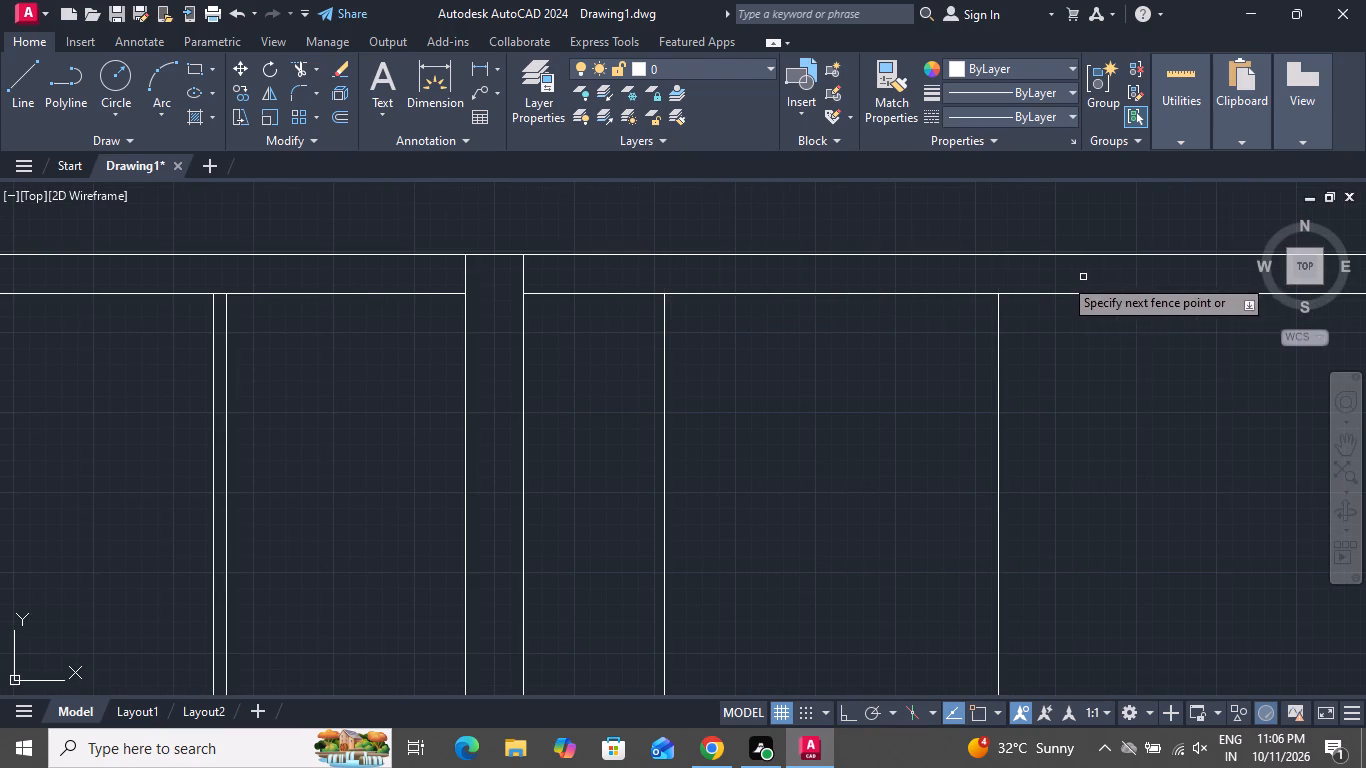
Trim the two close pairs of verticals east of the single lines out of the 6" slab band.
scroll(895, 353, down, 4)
scroll(1135, 340, up, 2)
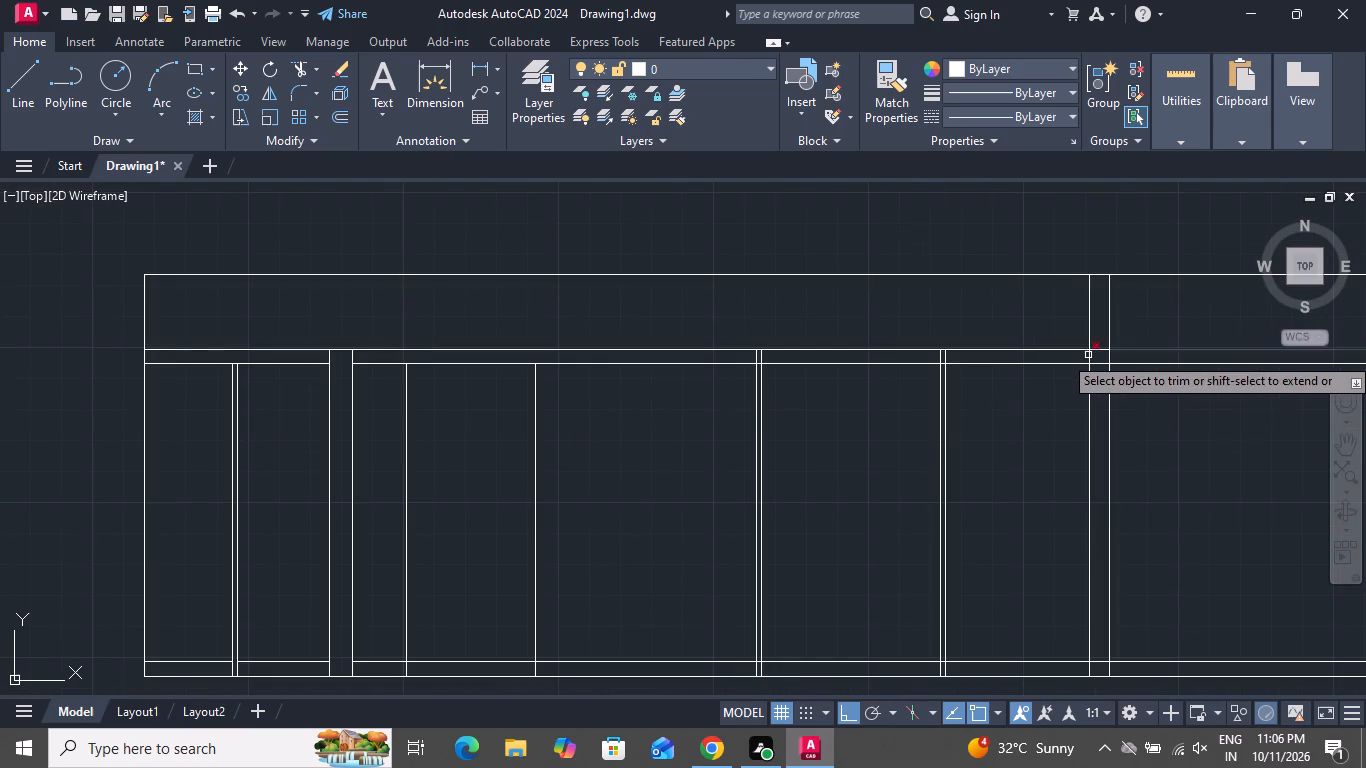
scroll(741, 356, up, 2)
click(741, 363)
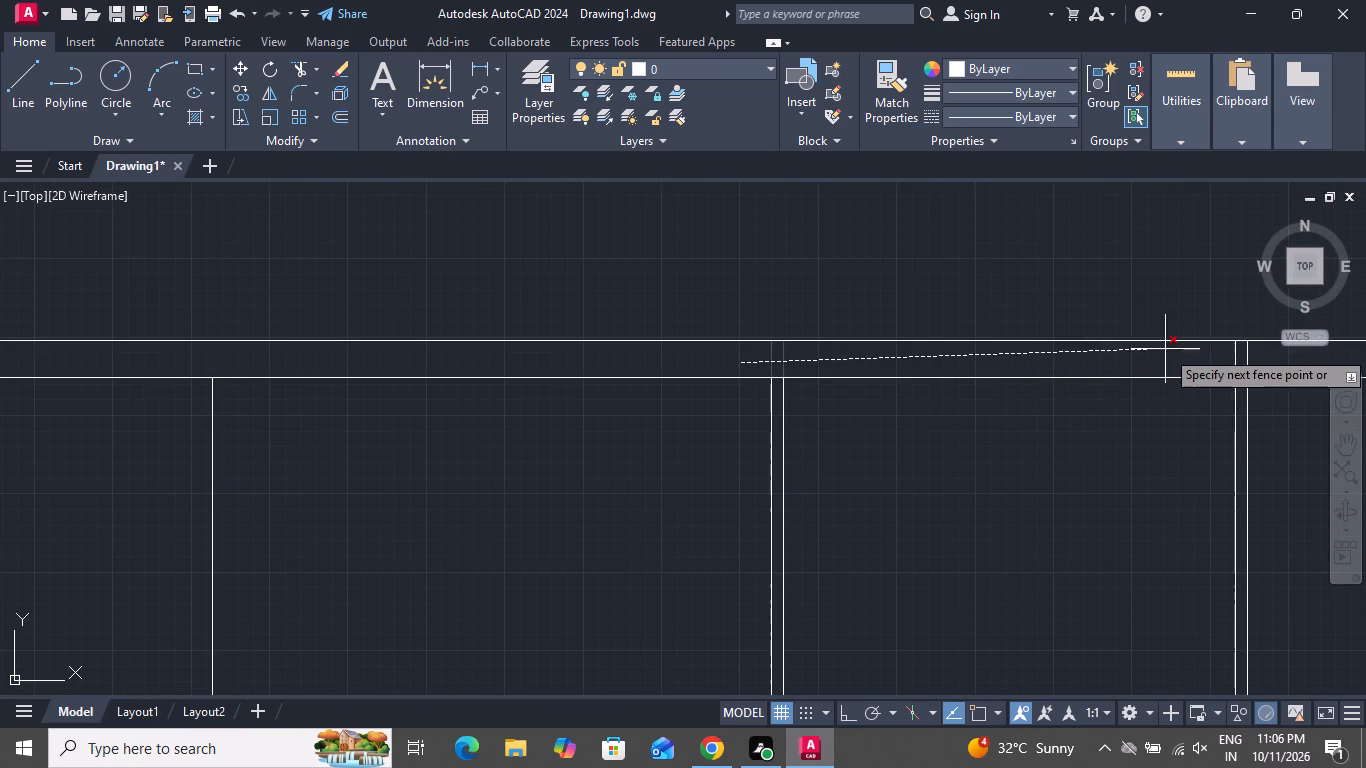
click(1267, 355)
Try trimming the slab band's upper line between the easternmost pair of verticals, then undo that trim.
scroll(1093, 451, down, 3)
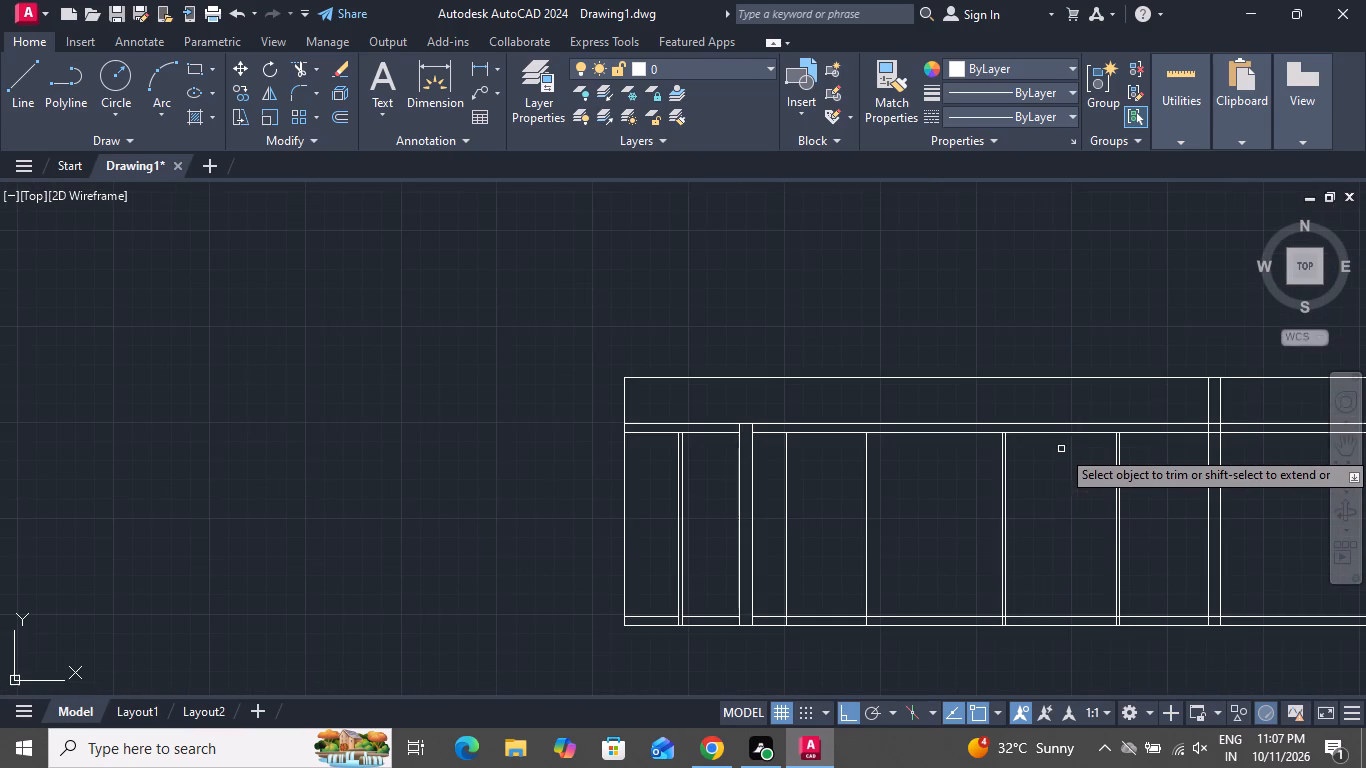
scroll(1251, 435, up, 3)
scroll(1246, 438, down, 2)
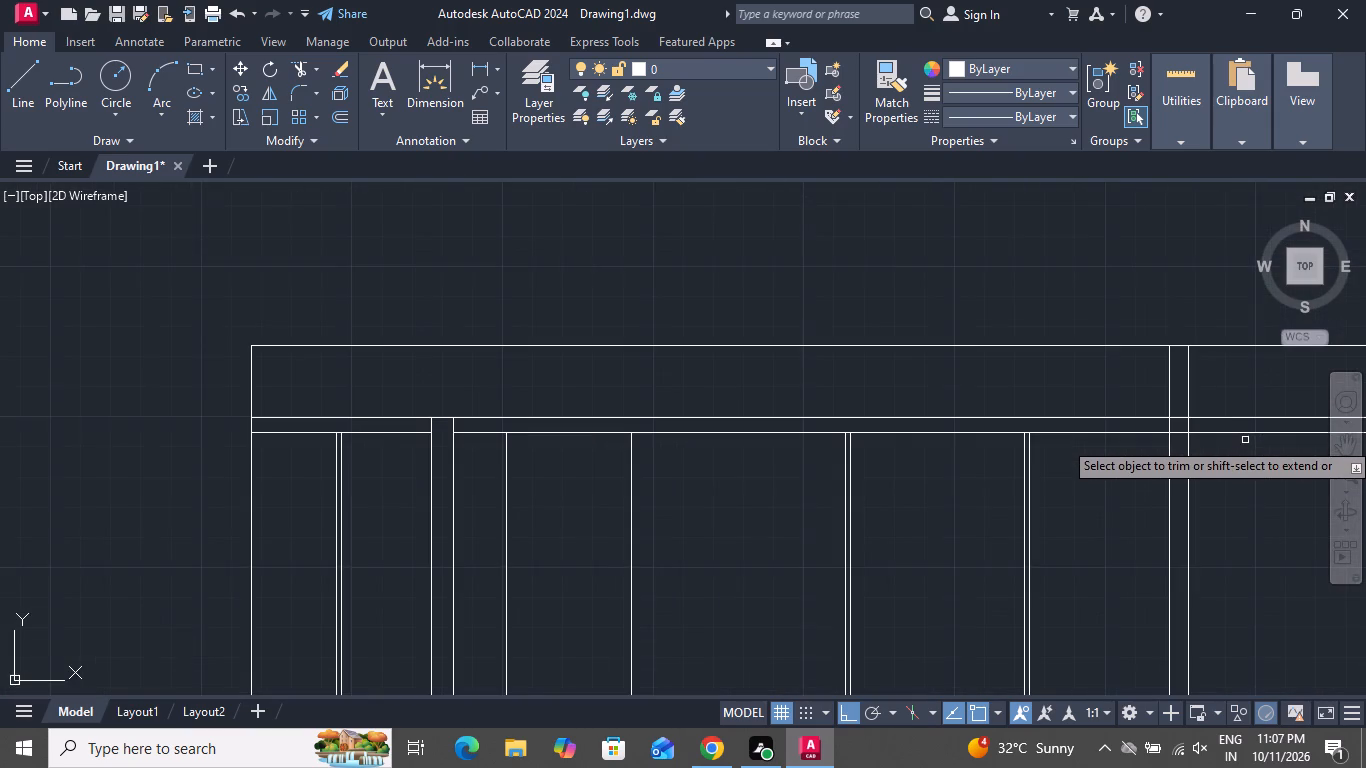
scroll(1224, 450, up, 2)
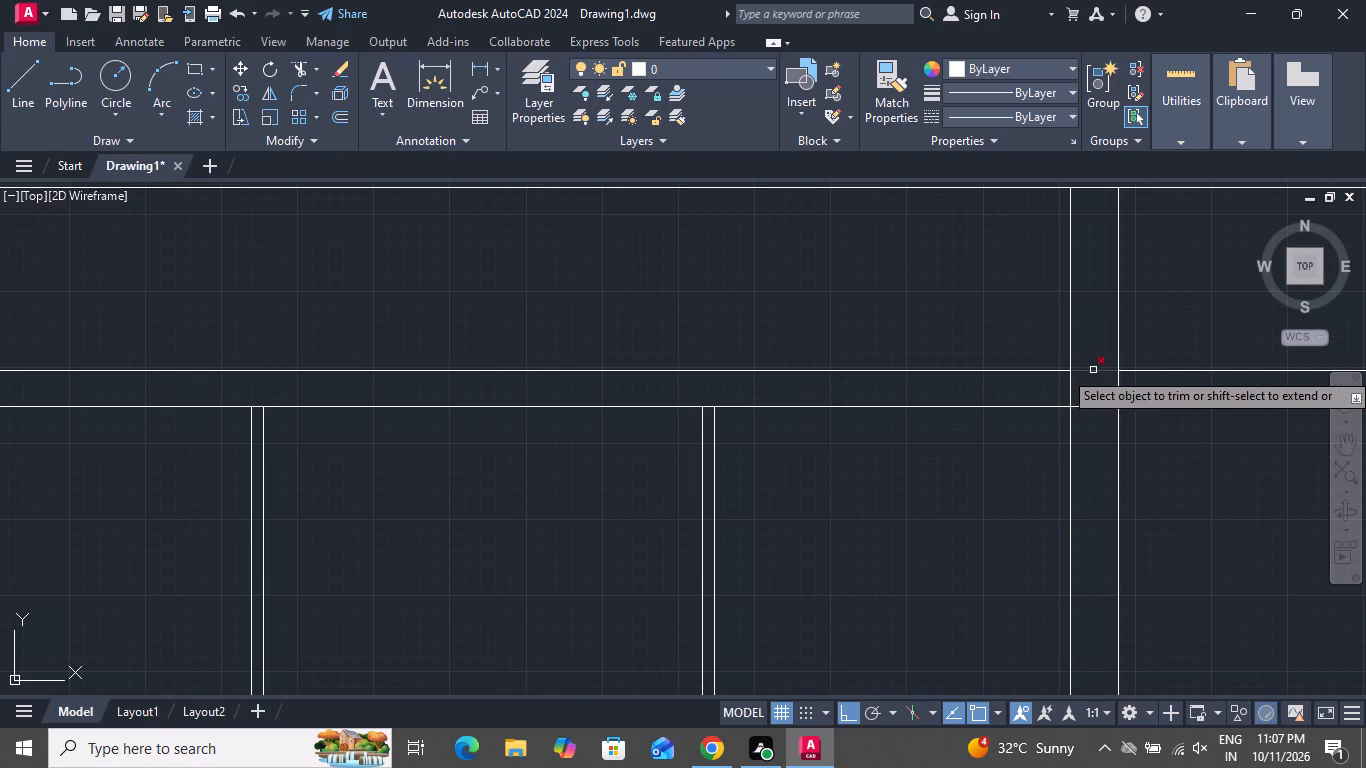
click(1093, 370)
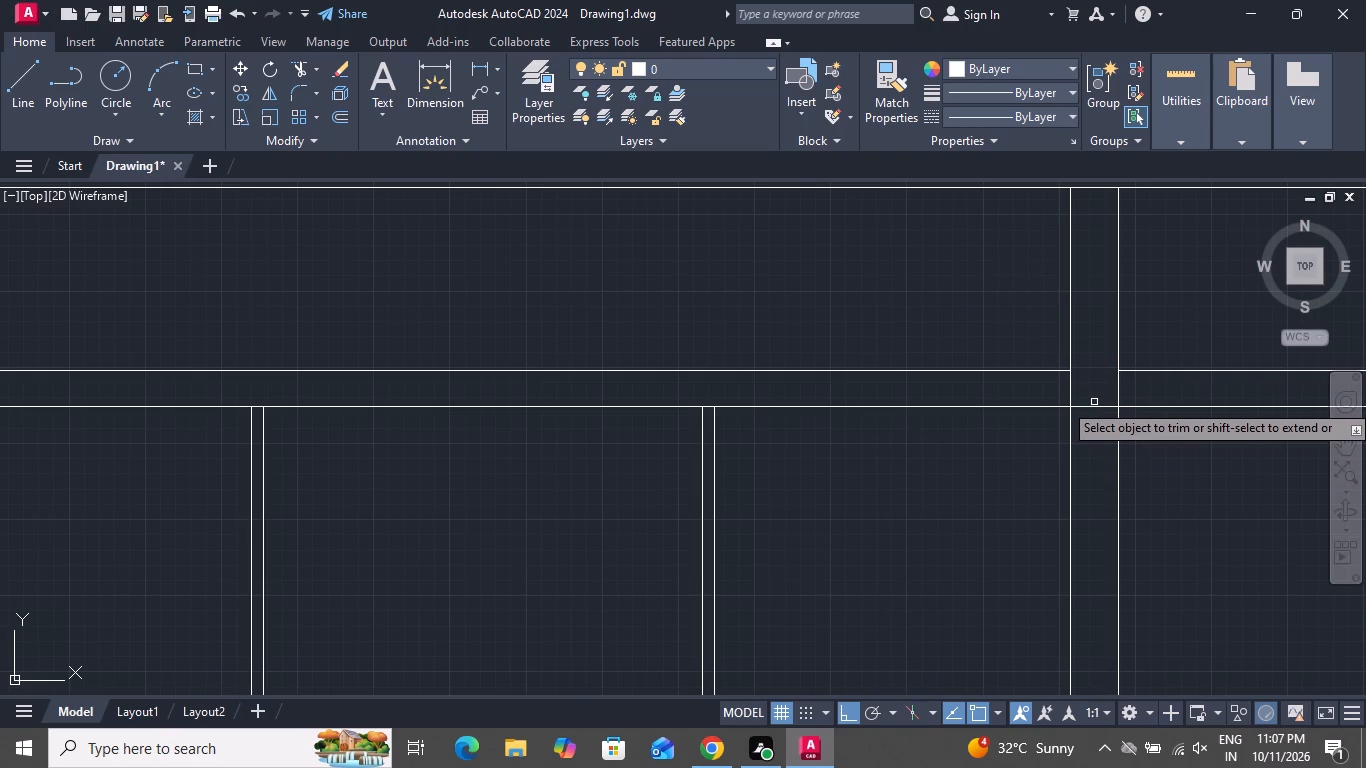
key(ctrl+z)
Trim the easternmost pair of verticals out of the top 2'6" band.
scroll(1081, 416, down, 4)
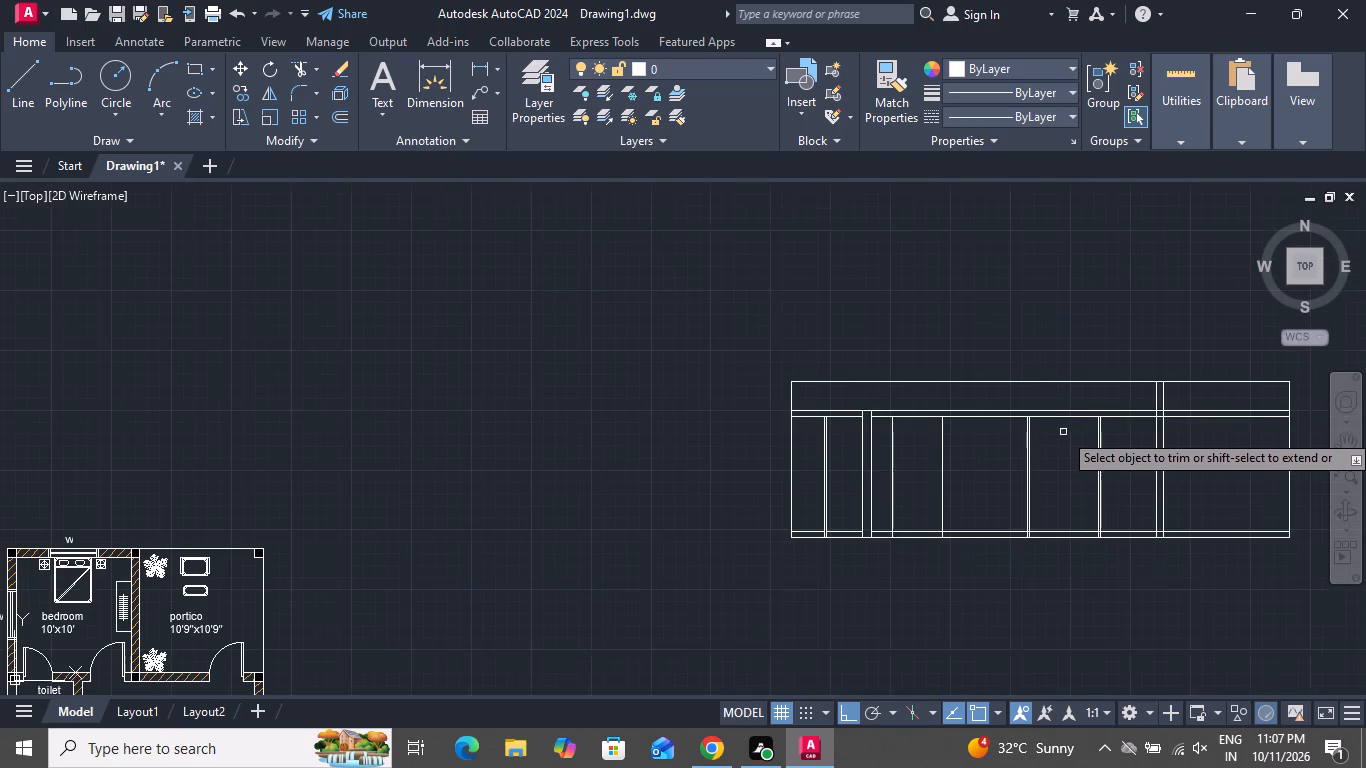
scroll(1150, 402, up, 3)
click(1183, 385)
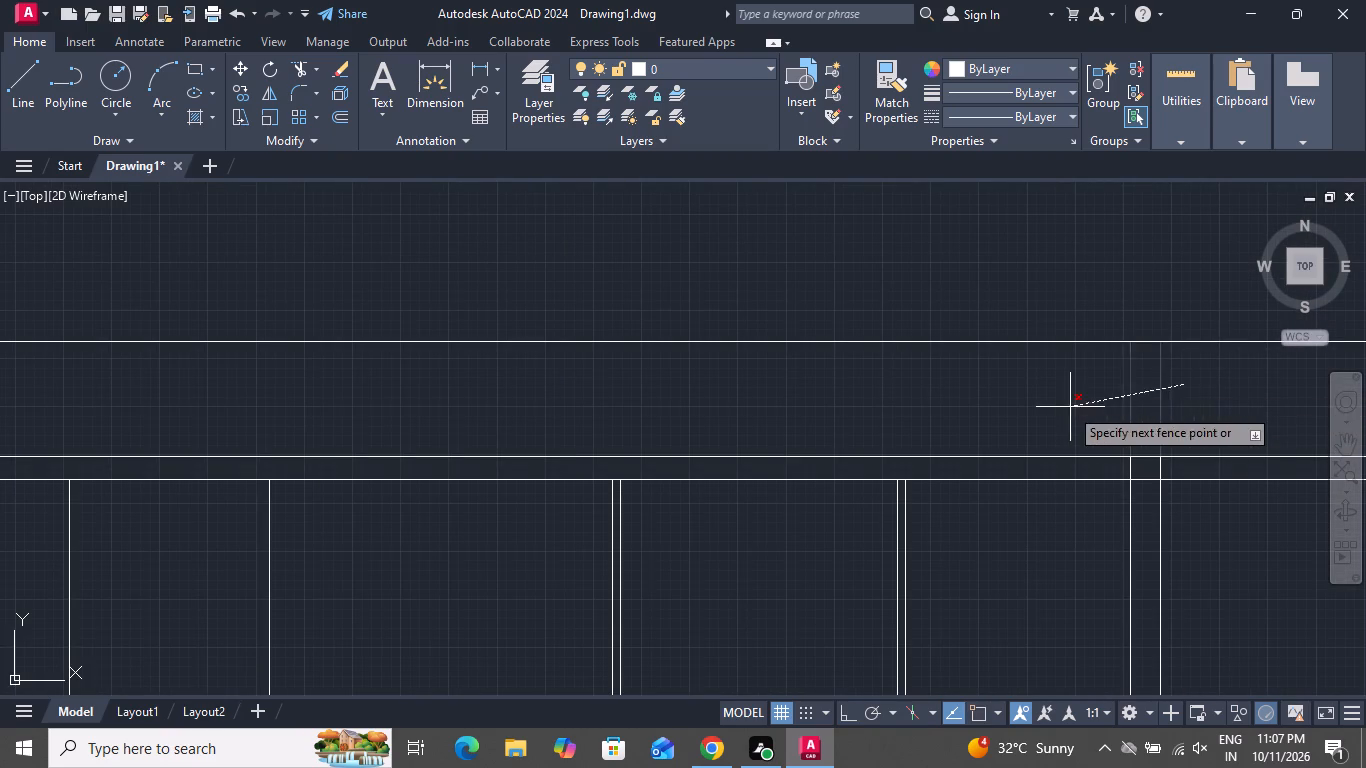
click(1069, 407)
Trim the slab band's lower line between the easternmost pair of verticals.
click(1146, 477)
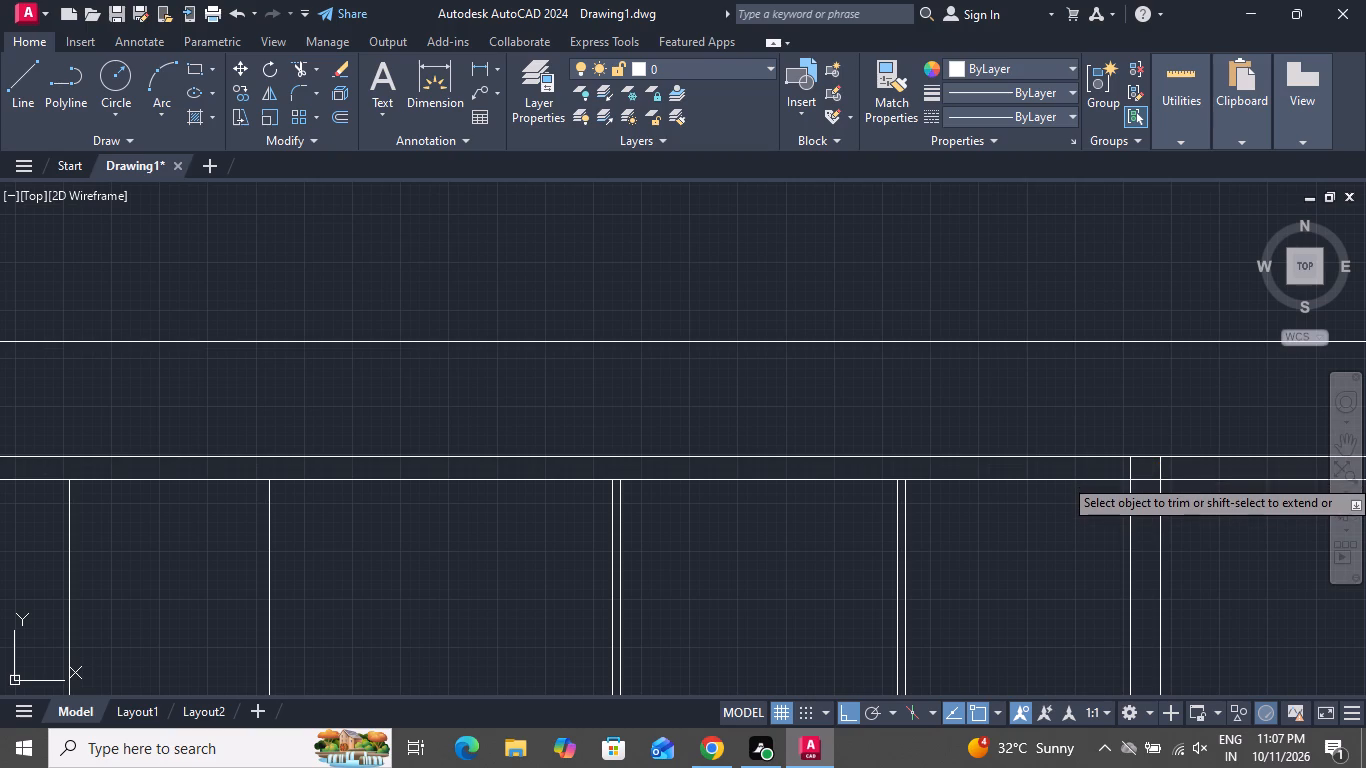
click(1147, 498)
Trim the easternmost pair of verticals and the two close pairs west of it out of the base band.
scroll(1129, 458, down, 1)
scroll(1100, 433, up, 1)
scroll(1072, 389, down, 3)
scroll(1074, 394, up, 1)
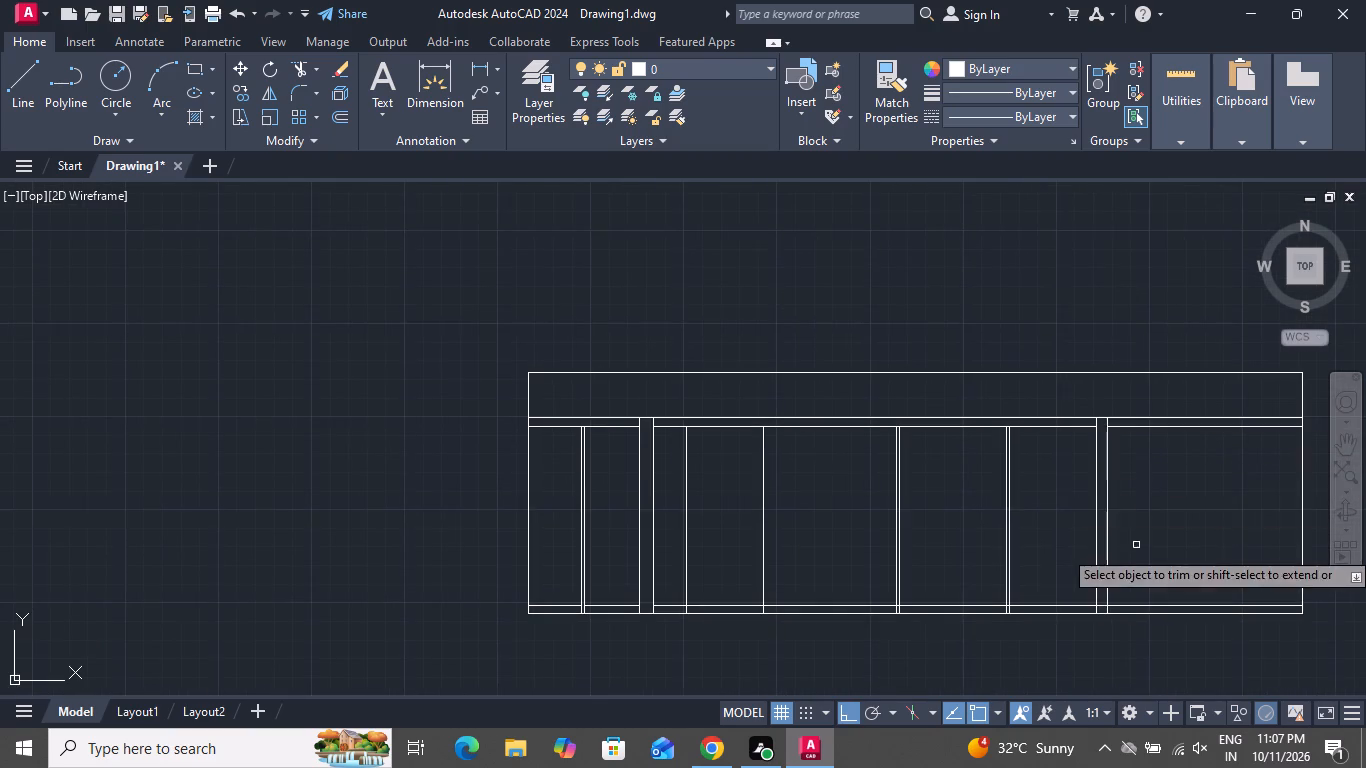
scroll(1127, 612, up, 3)
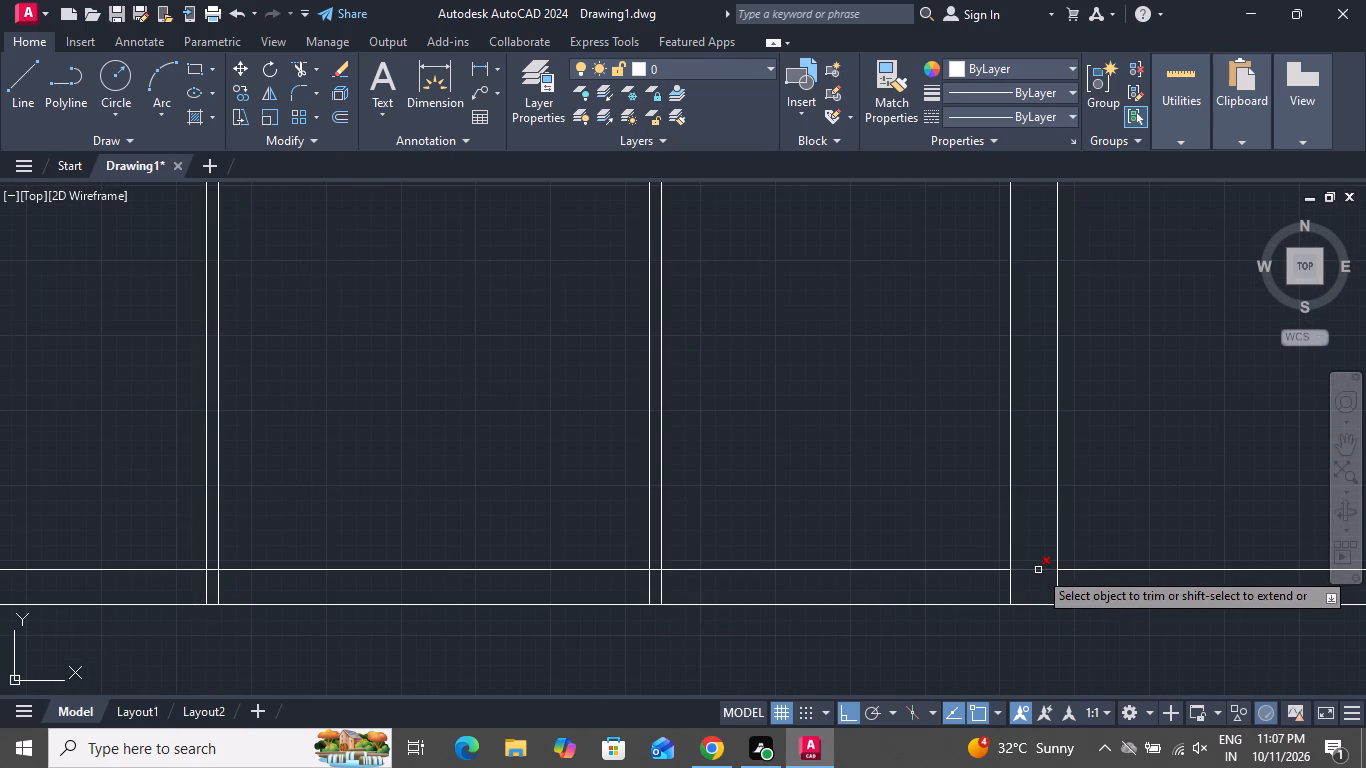
click(975, 593)
click(1093, 589)
scroll(996, 584, down, 1)
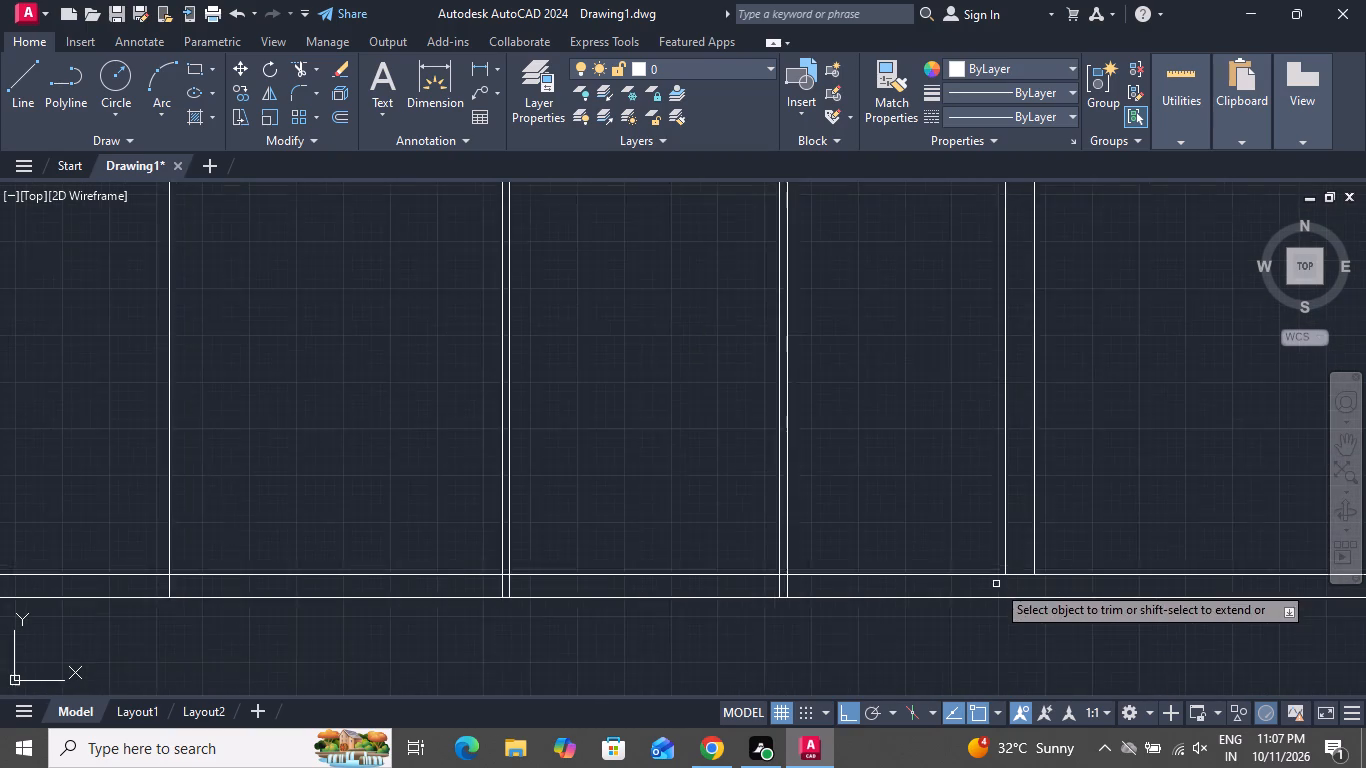
scroll(996, 584, down, 1)
scroll(867, 583, up, 3)
click(869, 594)
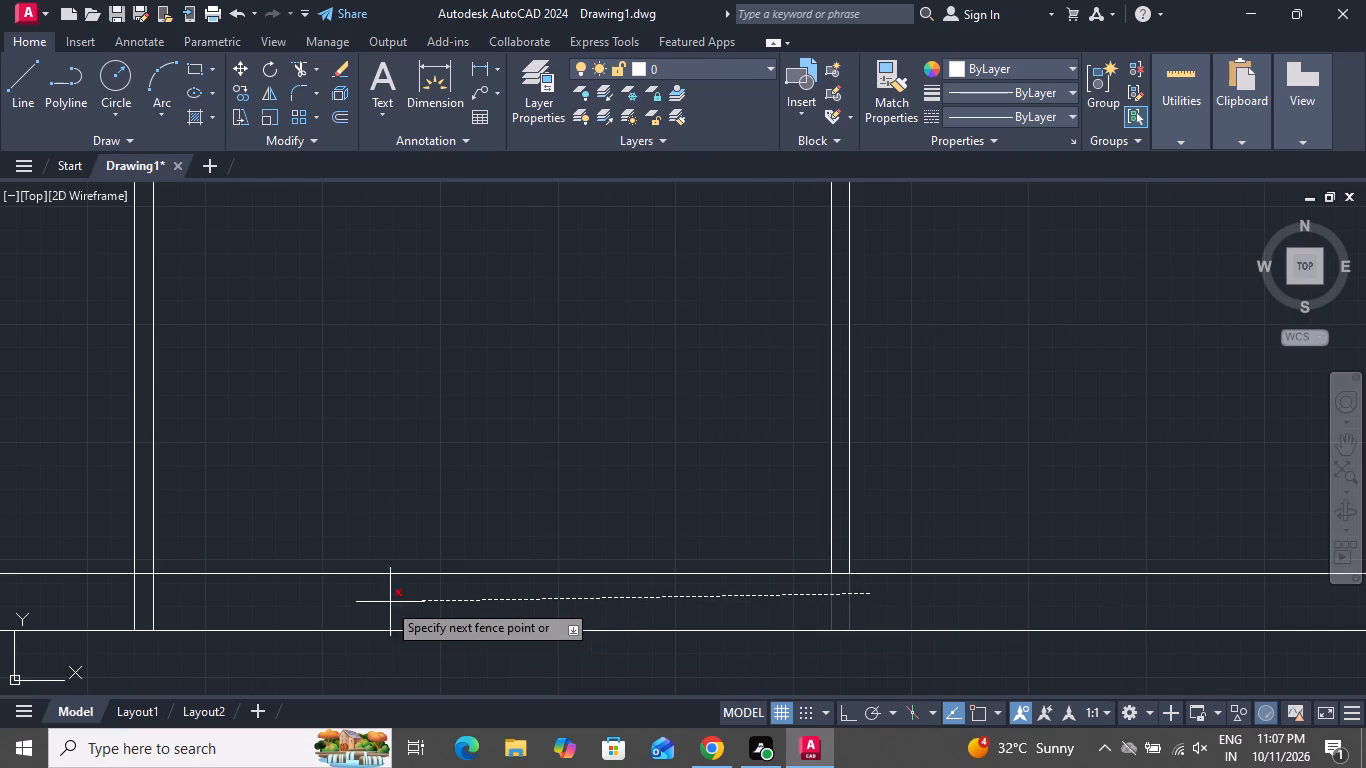
click(92, 595)
Trim the second pair's east line, the westernmost close pair and the two single verticals out of the base band.
scroll(438, 551, down, 2)
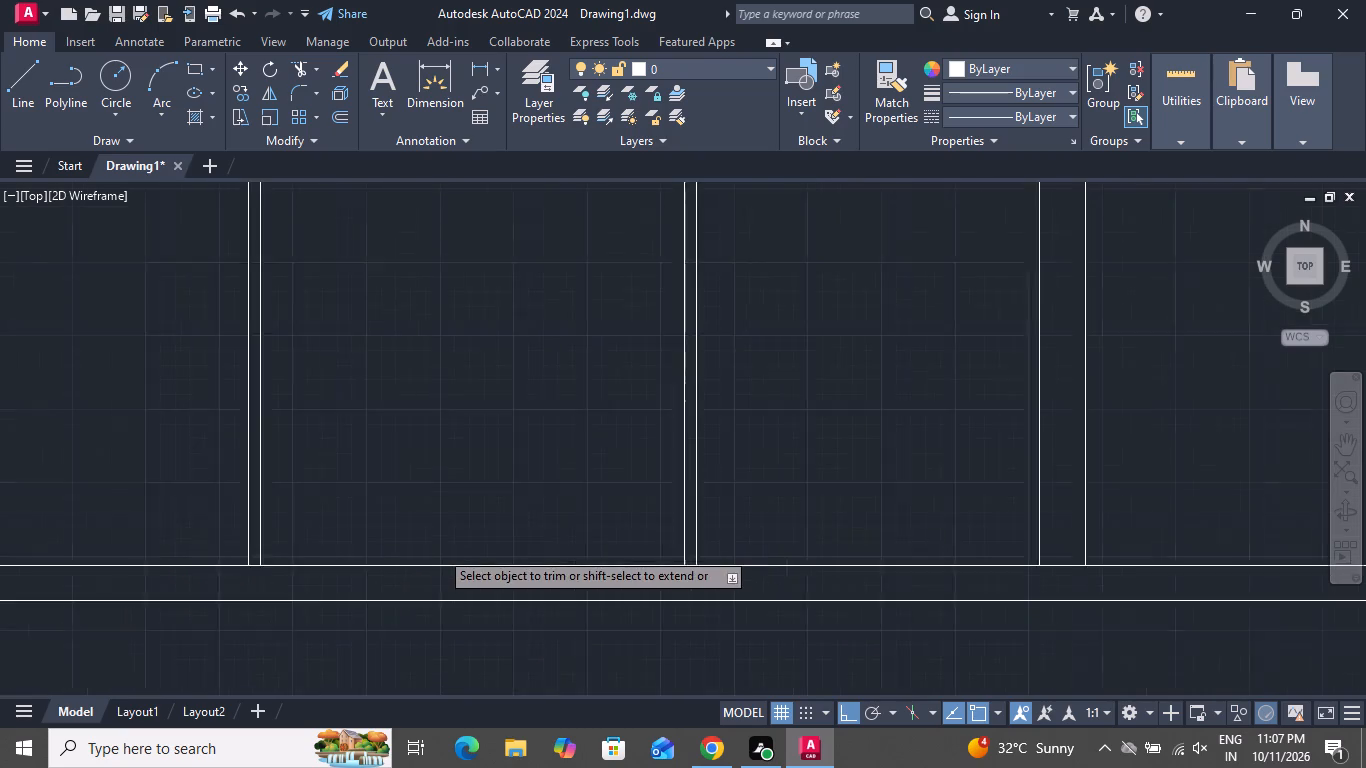
scroll(442, 549, down, 4)
scroll(274, 541, up, 3)
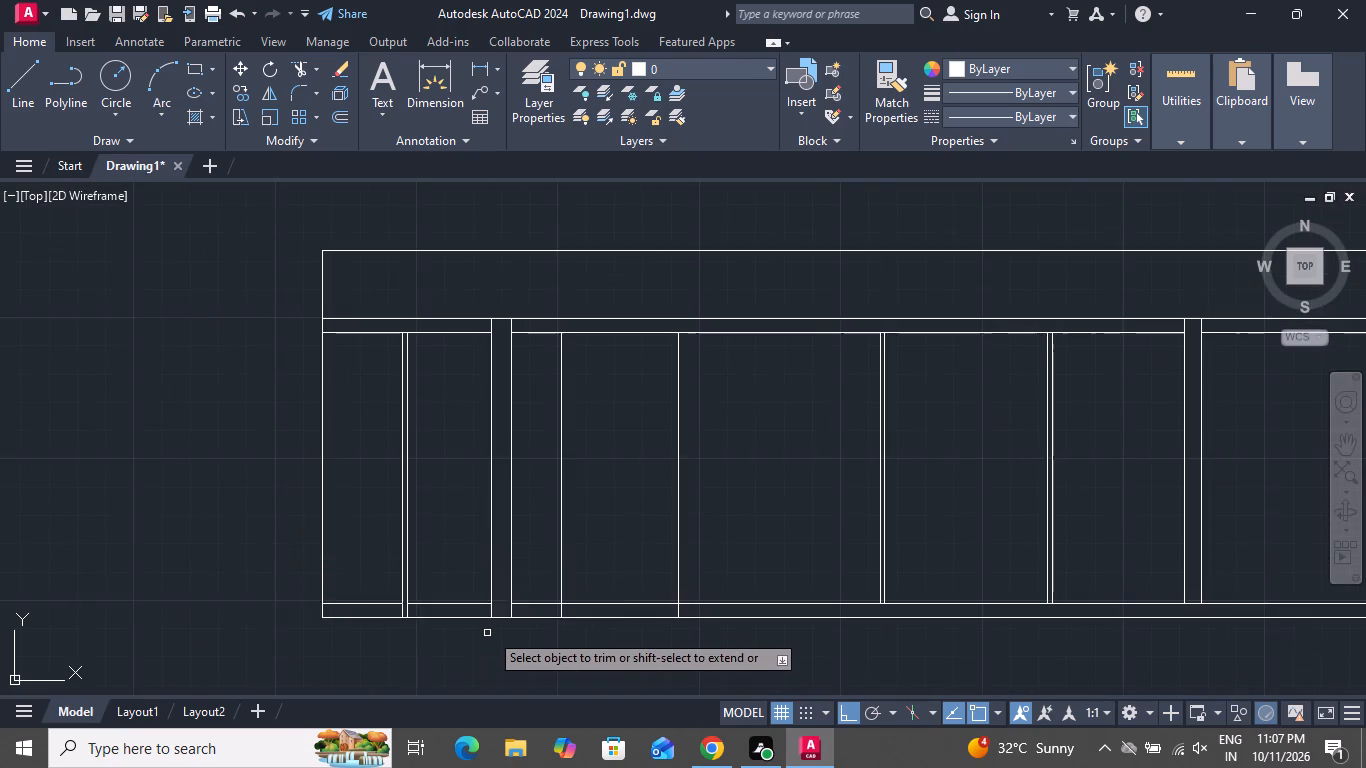
scroll(491, 629, up, 2)
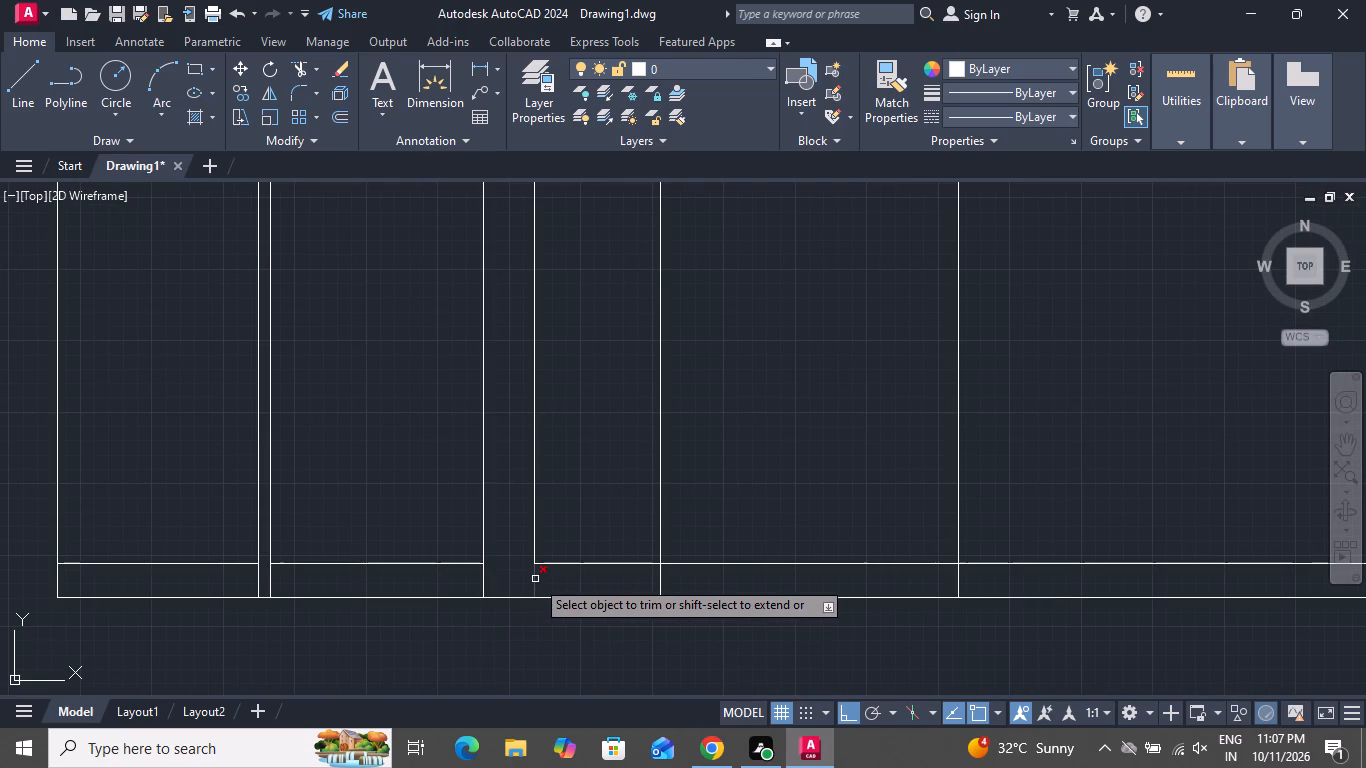
click(535, 579)
click(479, 578)
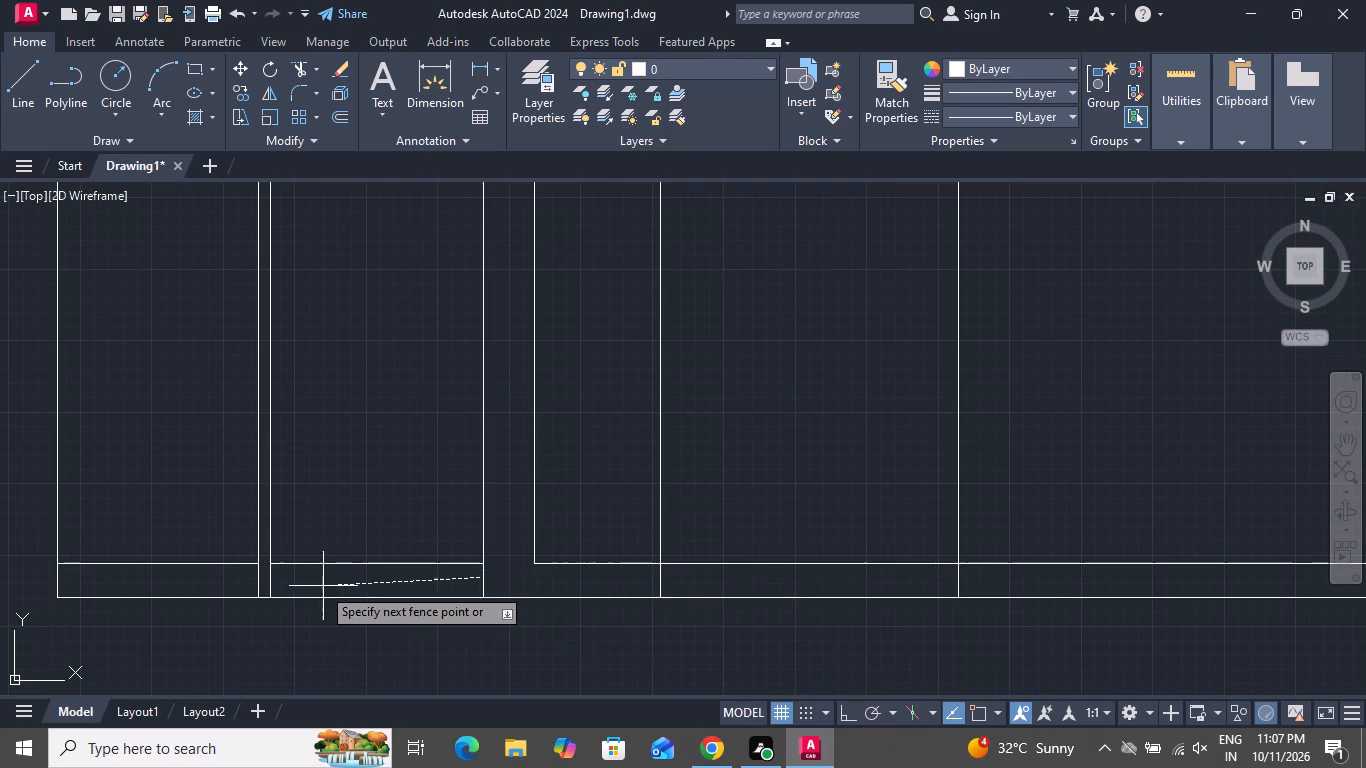
click(202, 586)
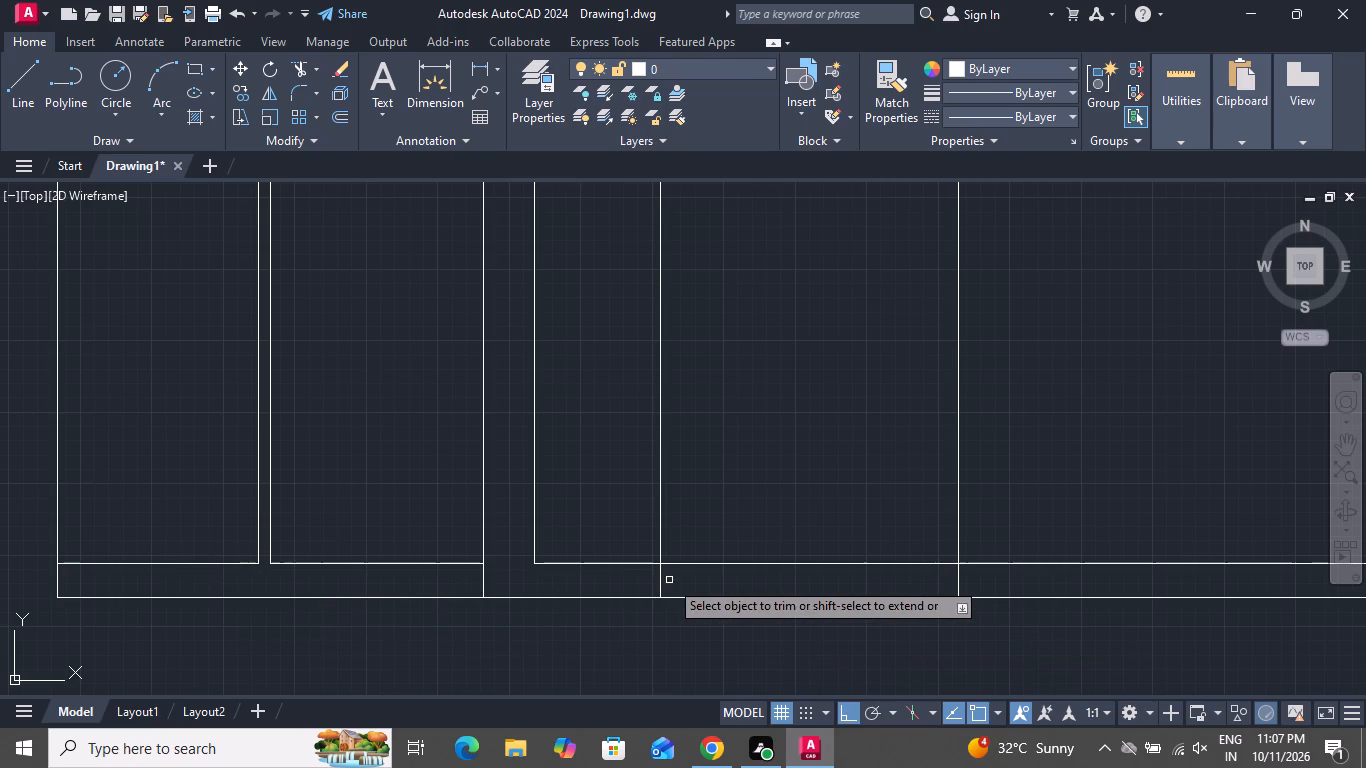
click(660, 580)
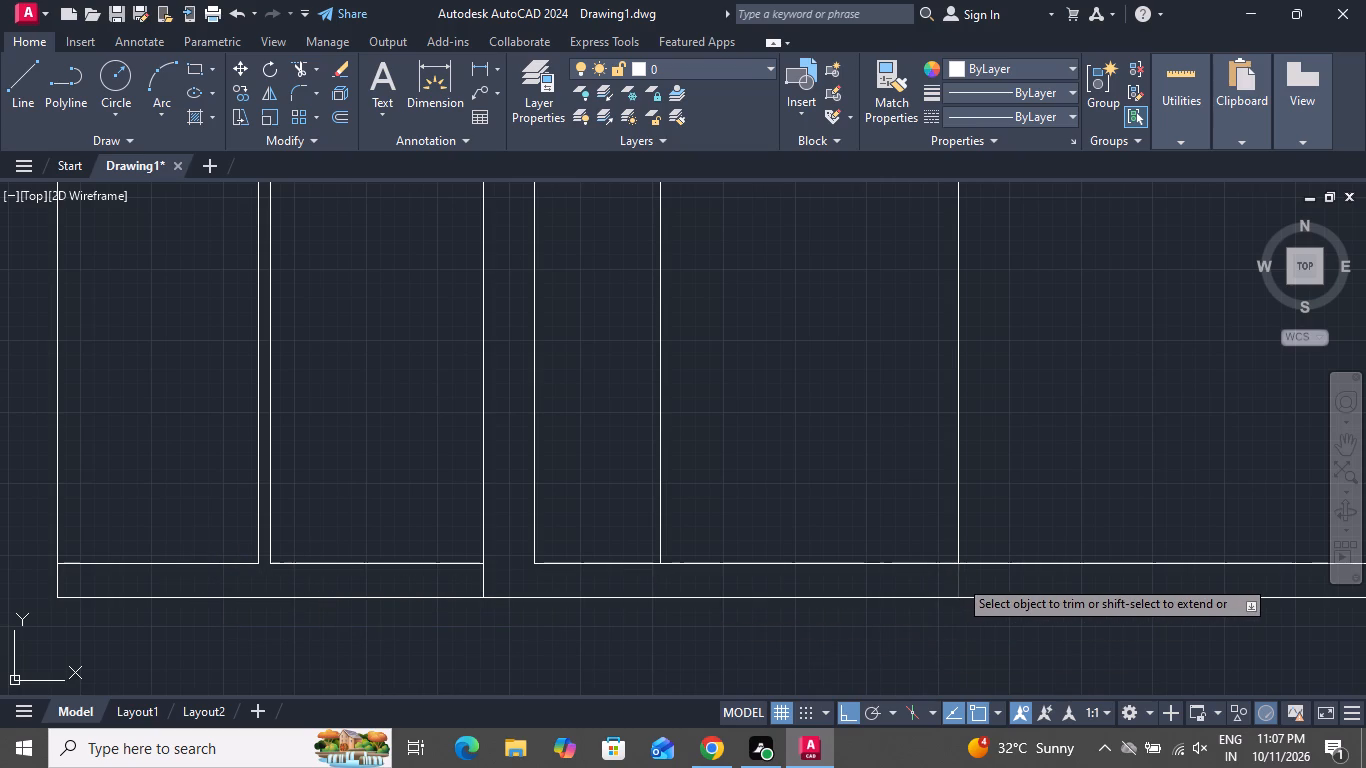
click(958, 578)
Trim both lines of the second pair of verticals from the west out of the 6" slab band.
scroll(973, 513, down, 2)
scroll(960, 535, up, 1)
scroll(953, 545, down, 4)
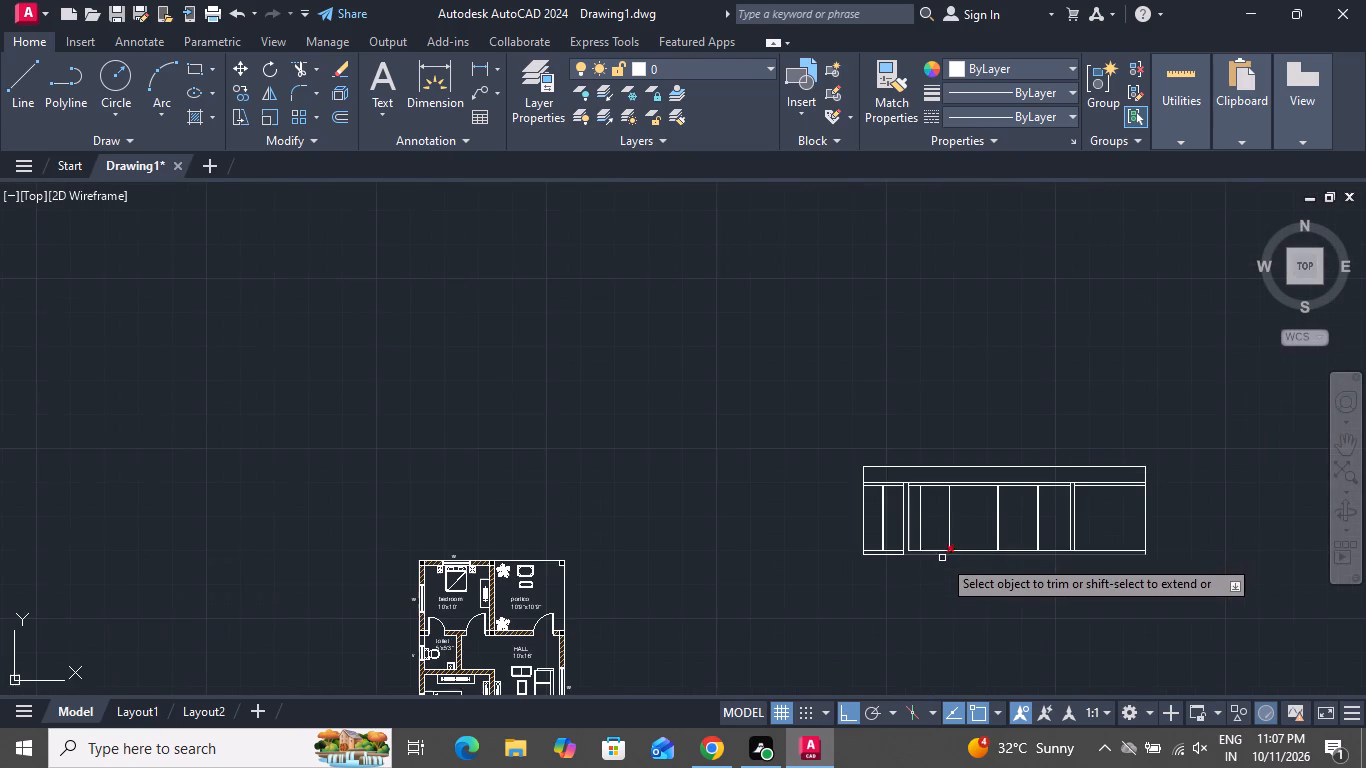
scroll(1156, 554, down, 1)
scroll(1152, 556, up, 4)
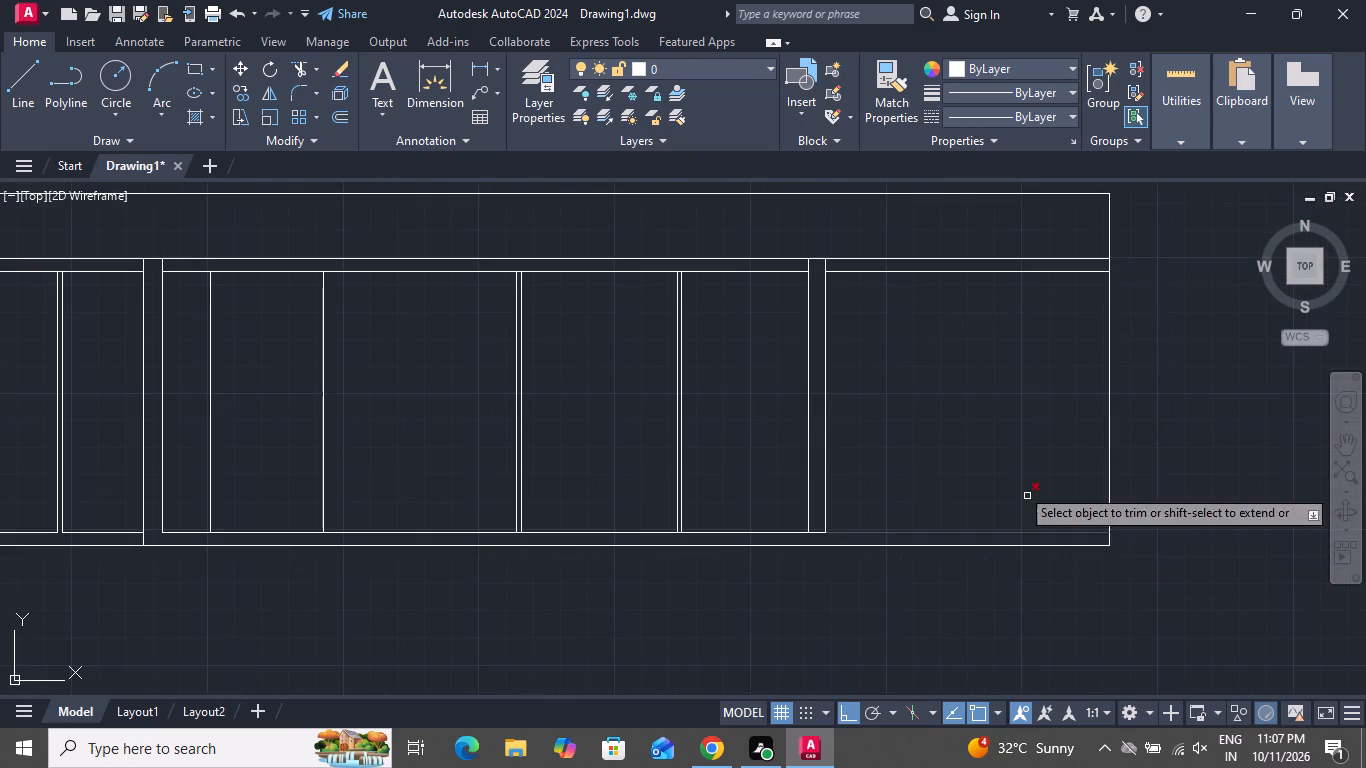
scroll(923, 411, down, 2)
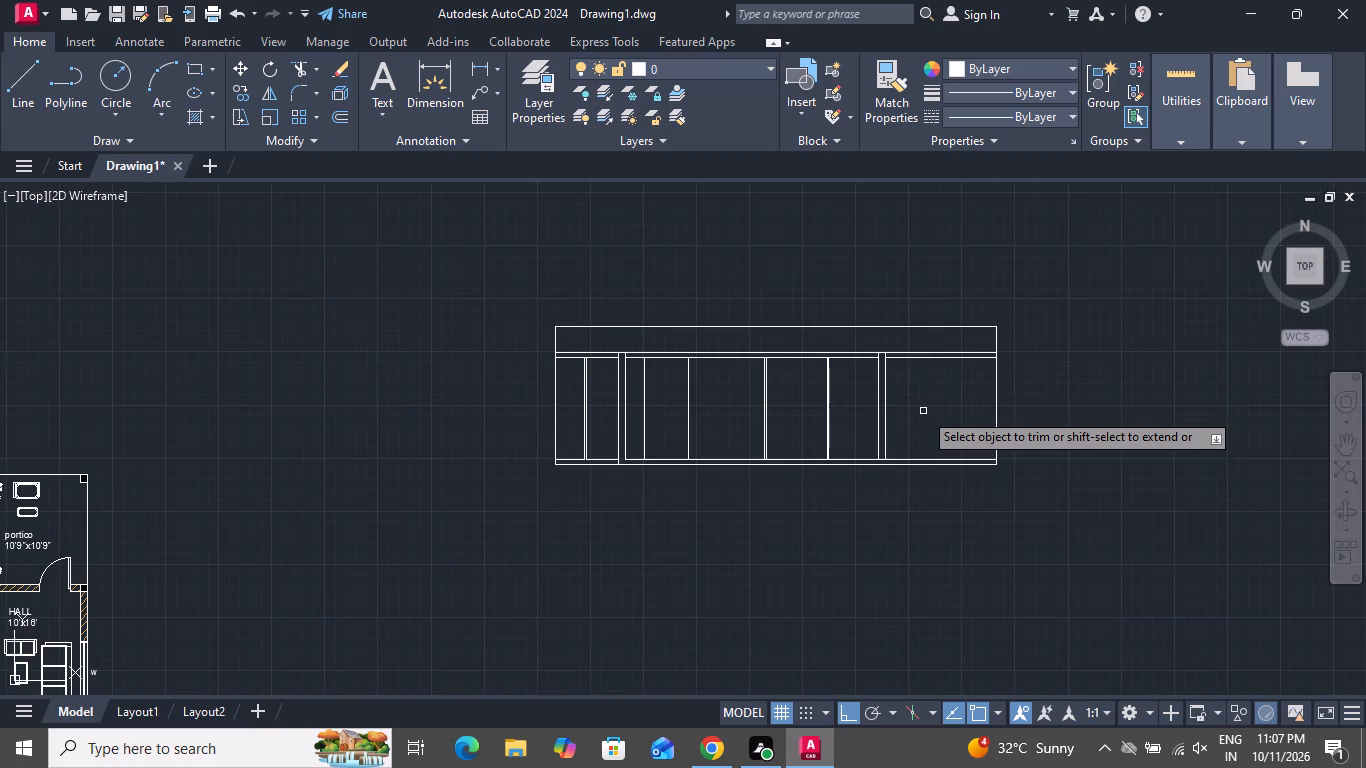
scroll(592, 354, up, 5)
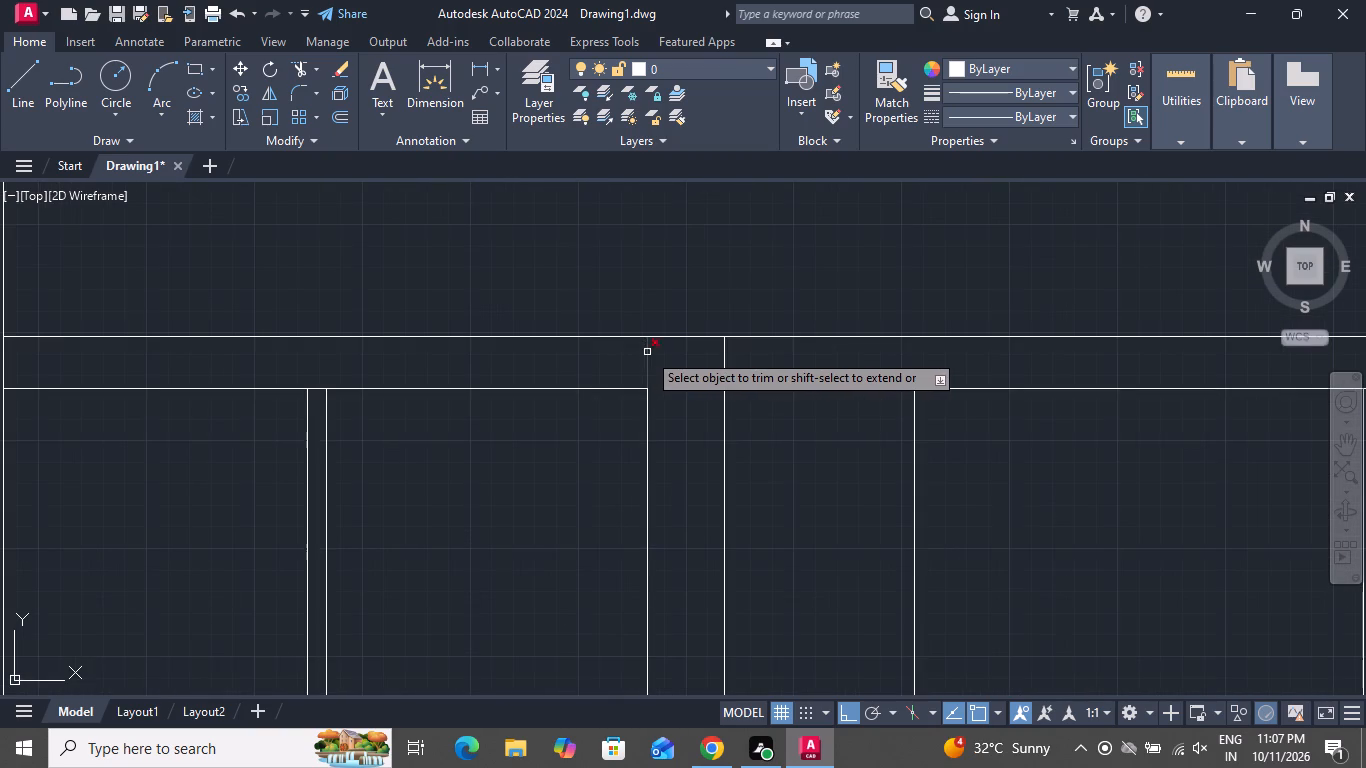
click(648, 352)
click(723, 365)
Trim the easternmost pair of verticals out of the 6" slab band and end the Trim command.
scroll(696, 459, down, 2)
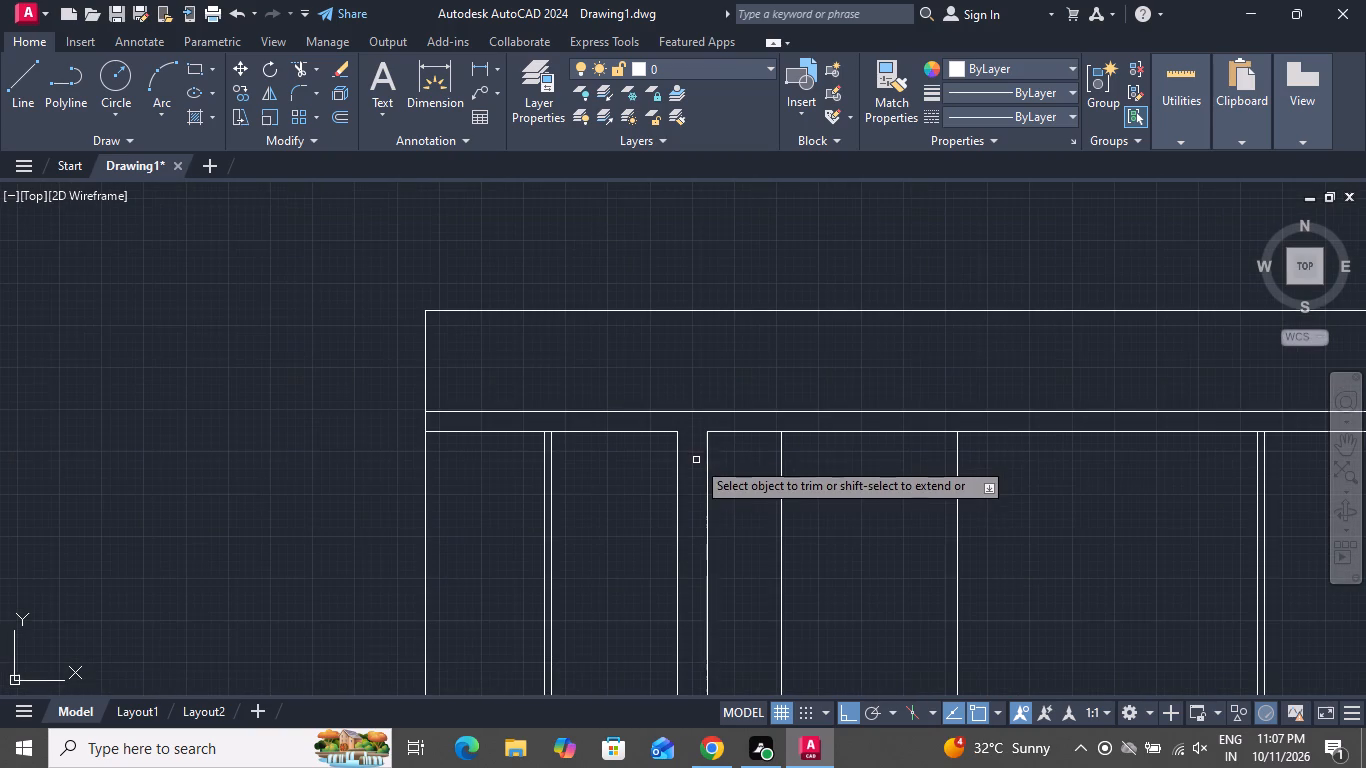
scroll(770, 446, down, 3)
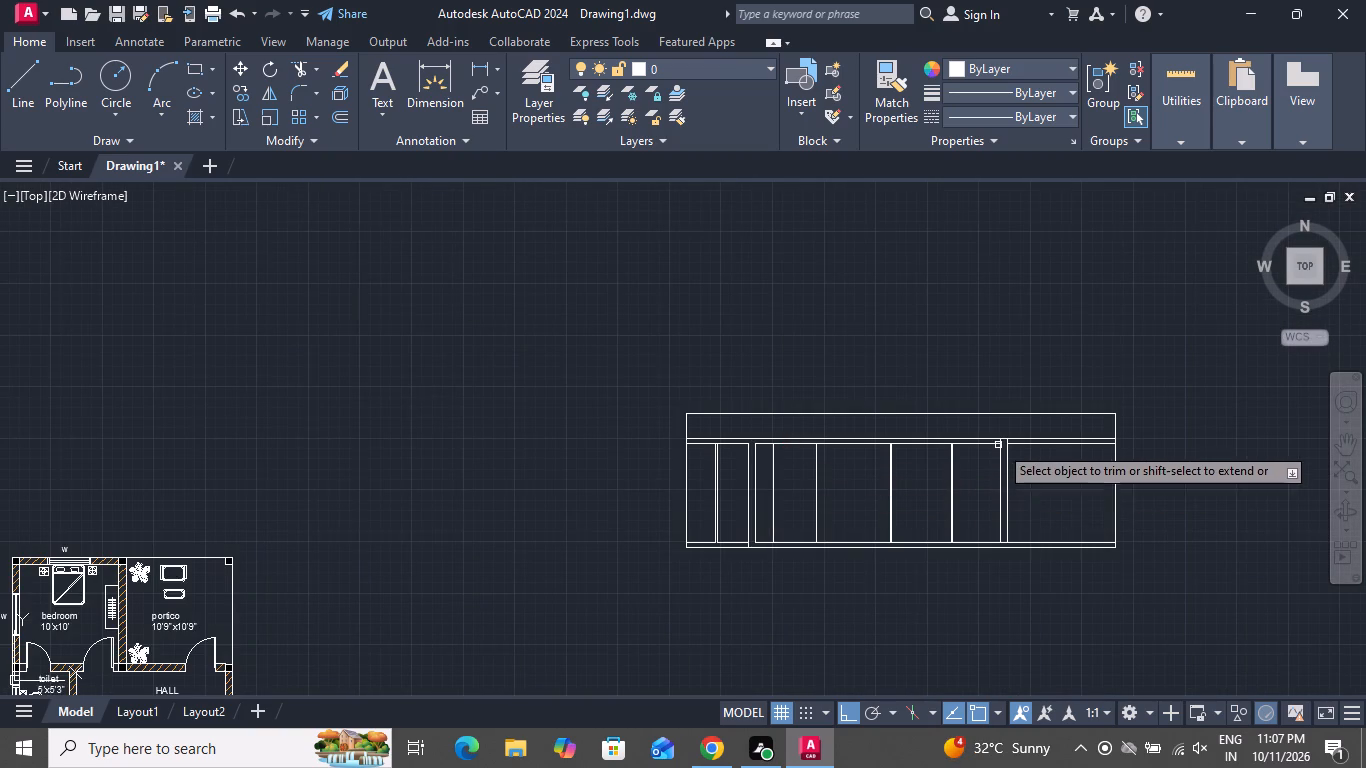
scroll(999, 445, up, 5)
click(946, 447)
click(1031, 446)
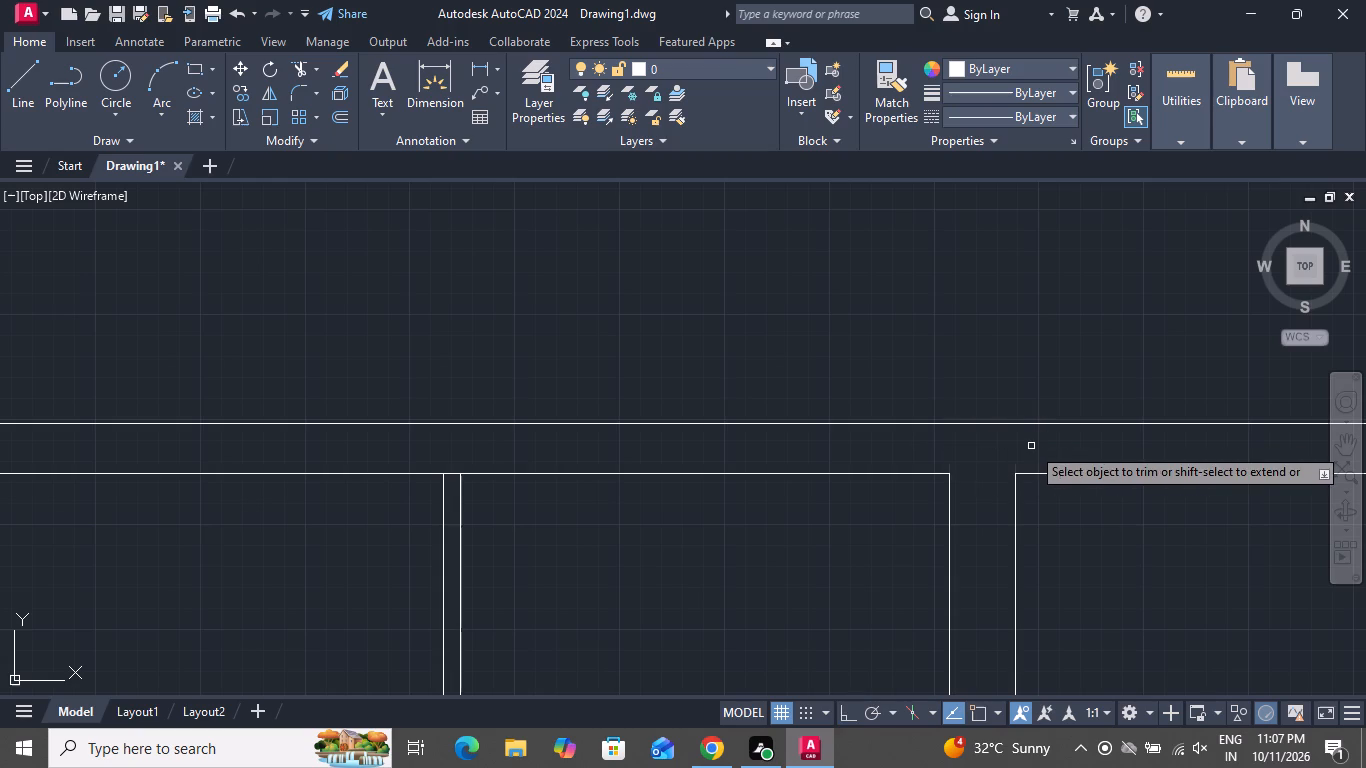
right_click(1047, 502)
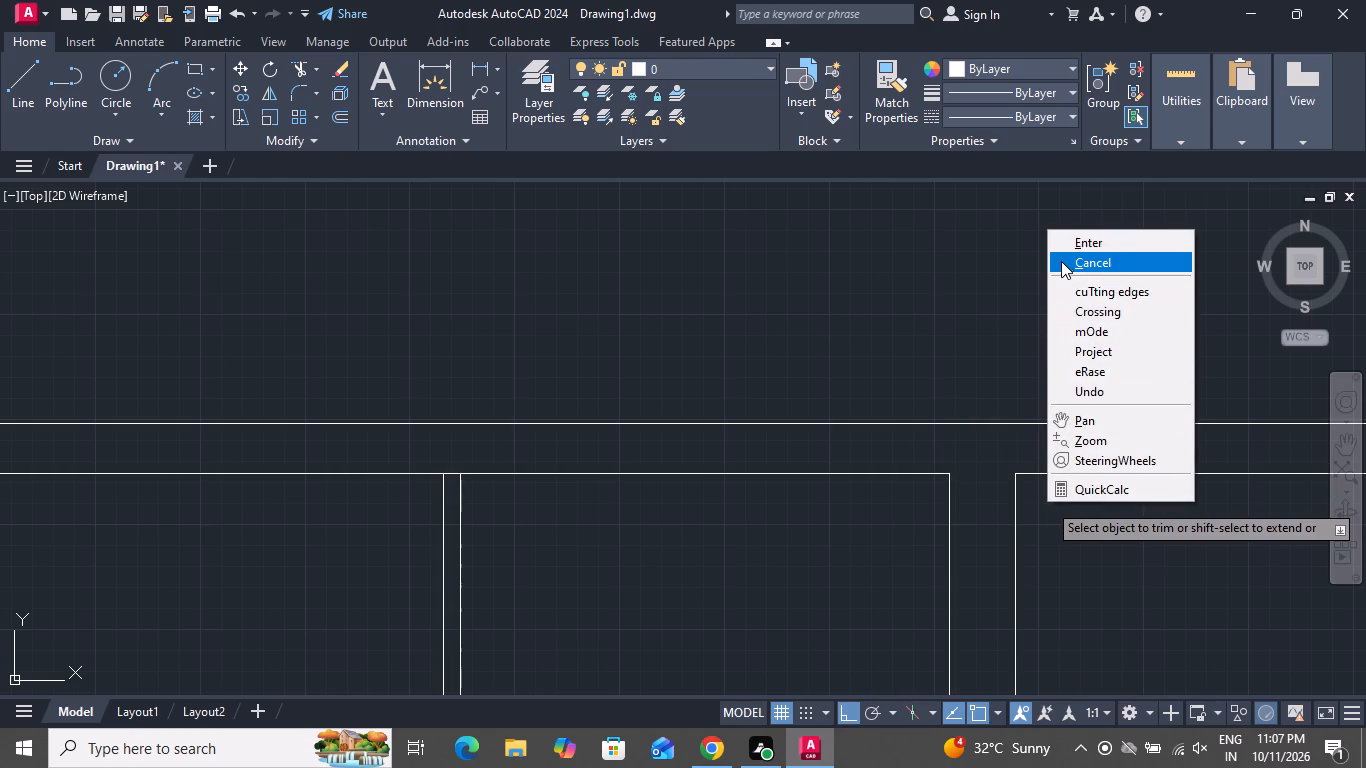
click(1062, 259)
Extend the slab band's lower line across the gap between the easternmost pair of verticals.
text(ex)
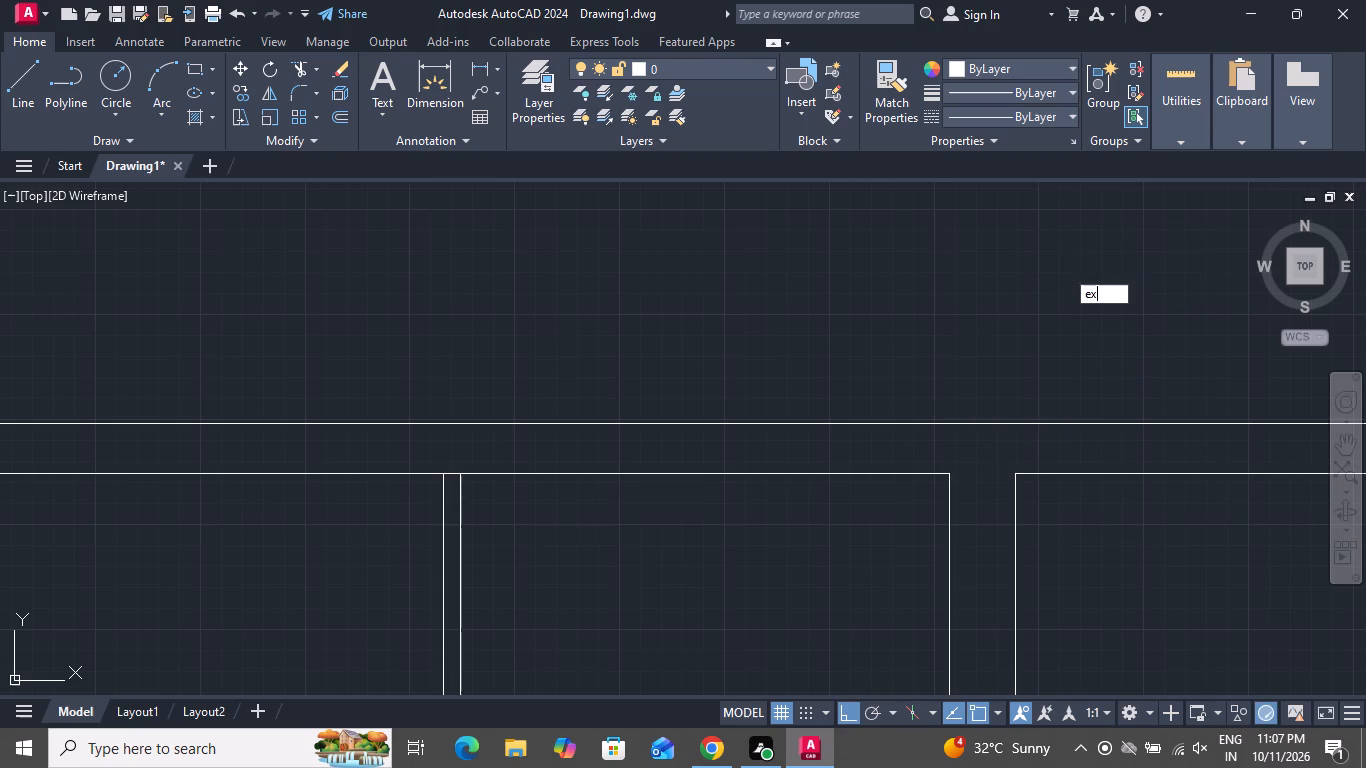
key(space)
key(space)
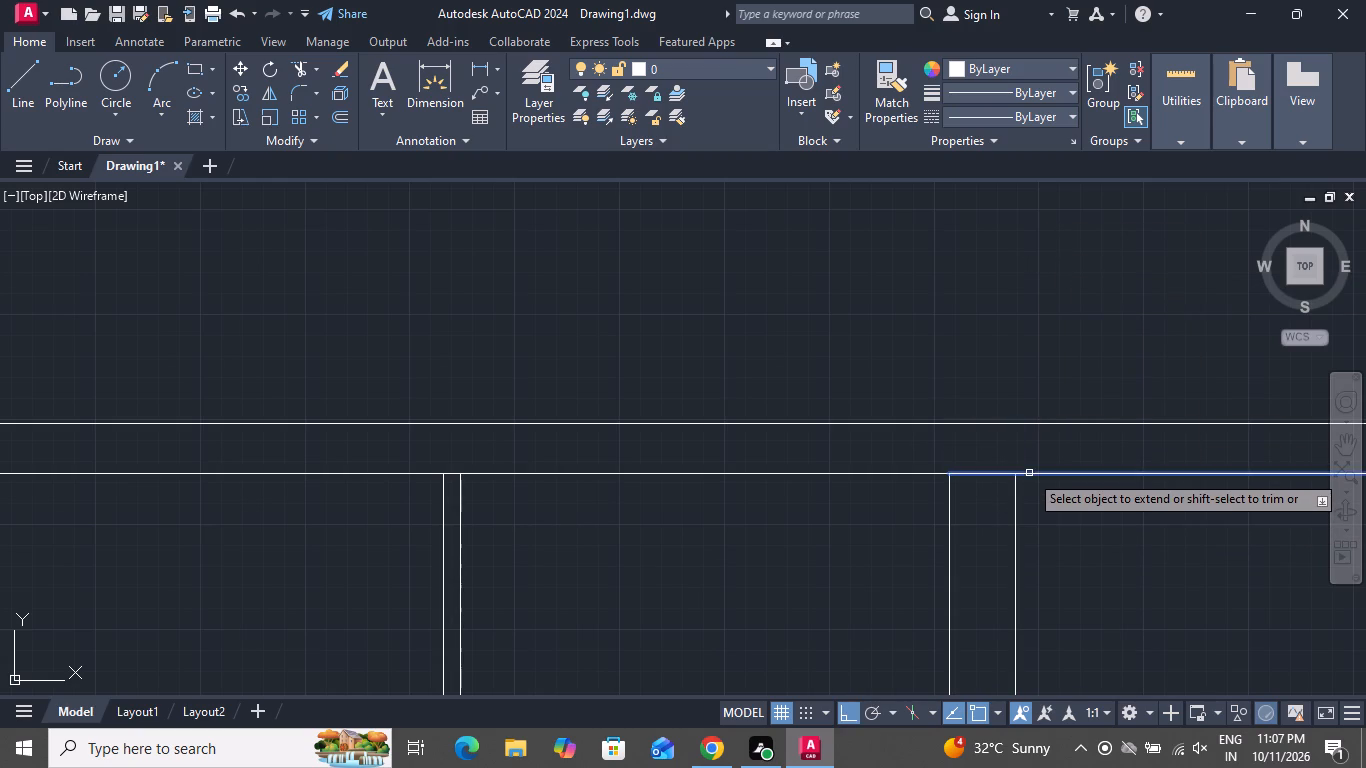
click(1029, 473)
Extend the base band's upper line across the gap between the second pair of verticals from the west.
scroll(874, 512, down, 6)
scroll(913, 543, up, 4)
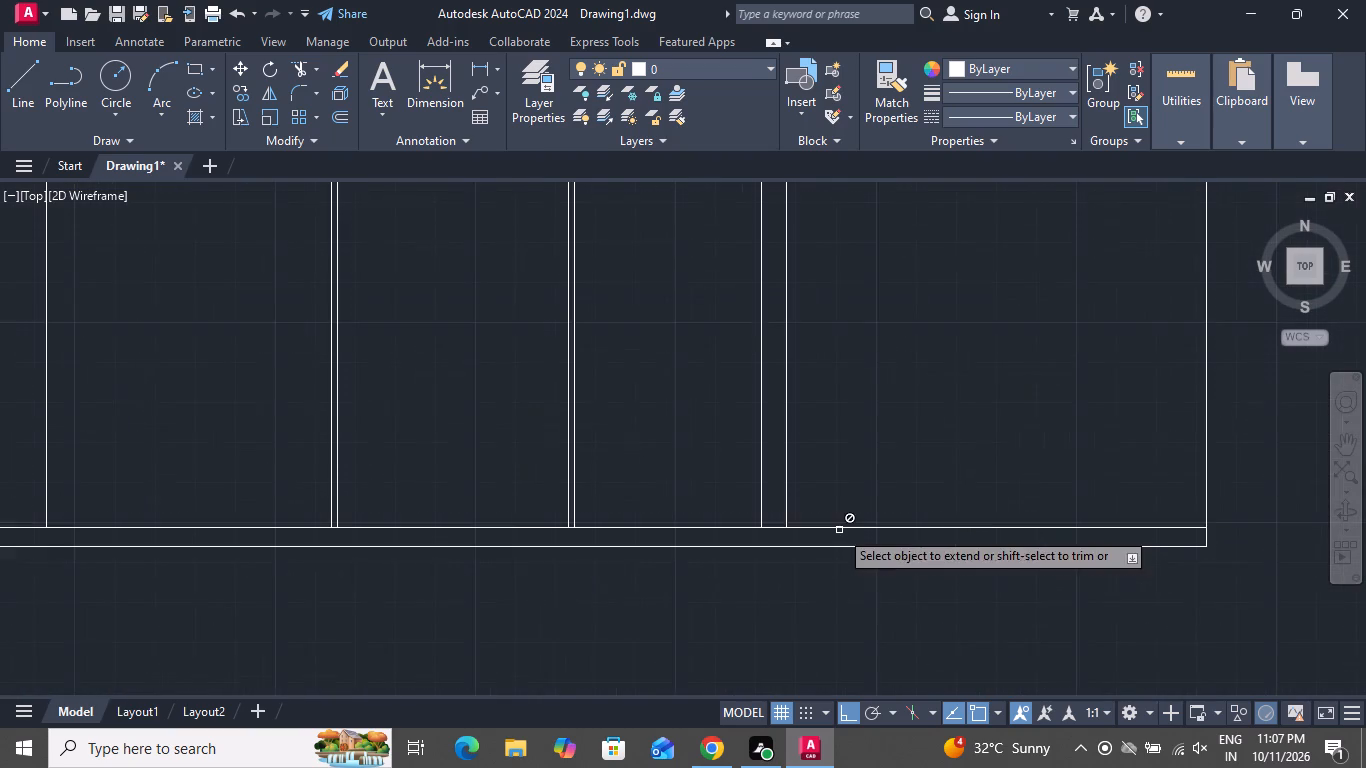
scroll(324, 541, down, 3)
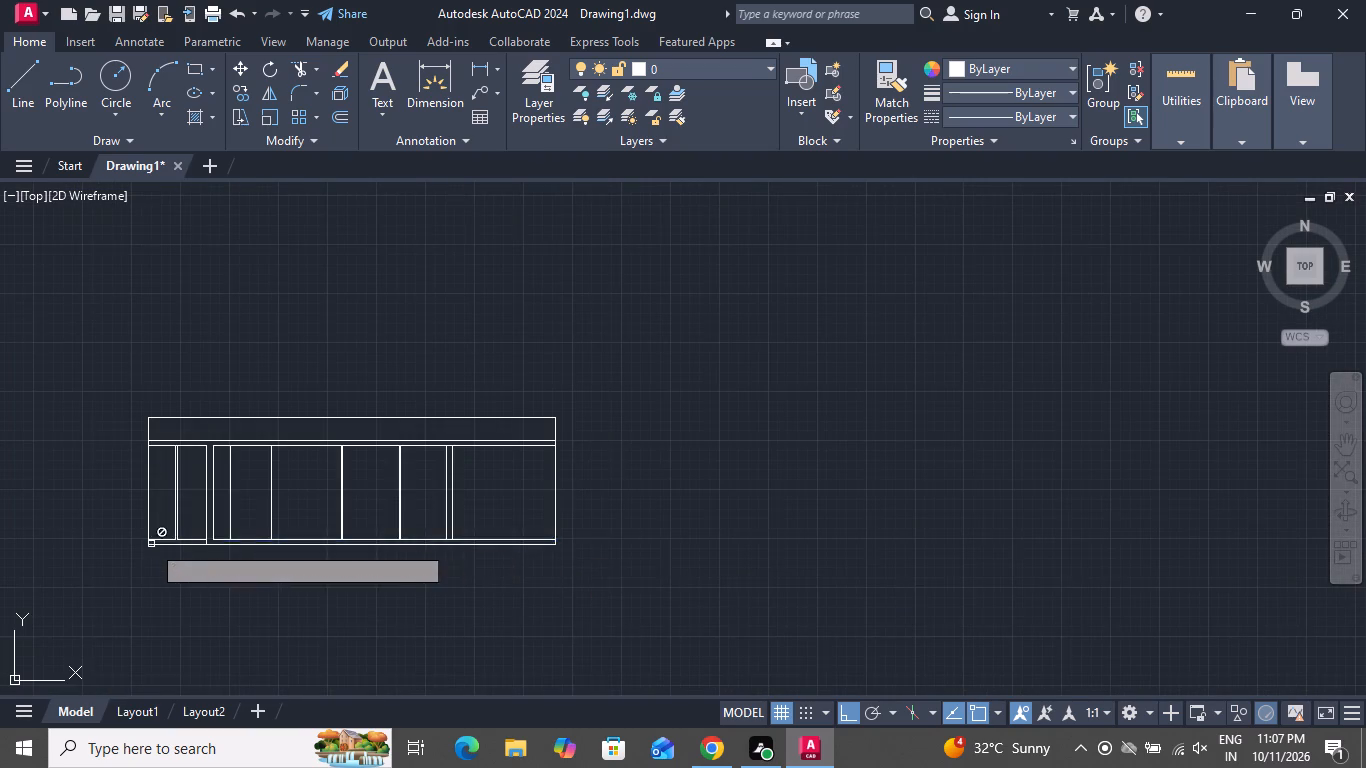
scroll(151, 544, up, 3)
click(270, 527)
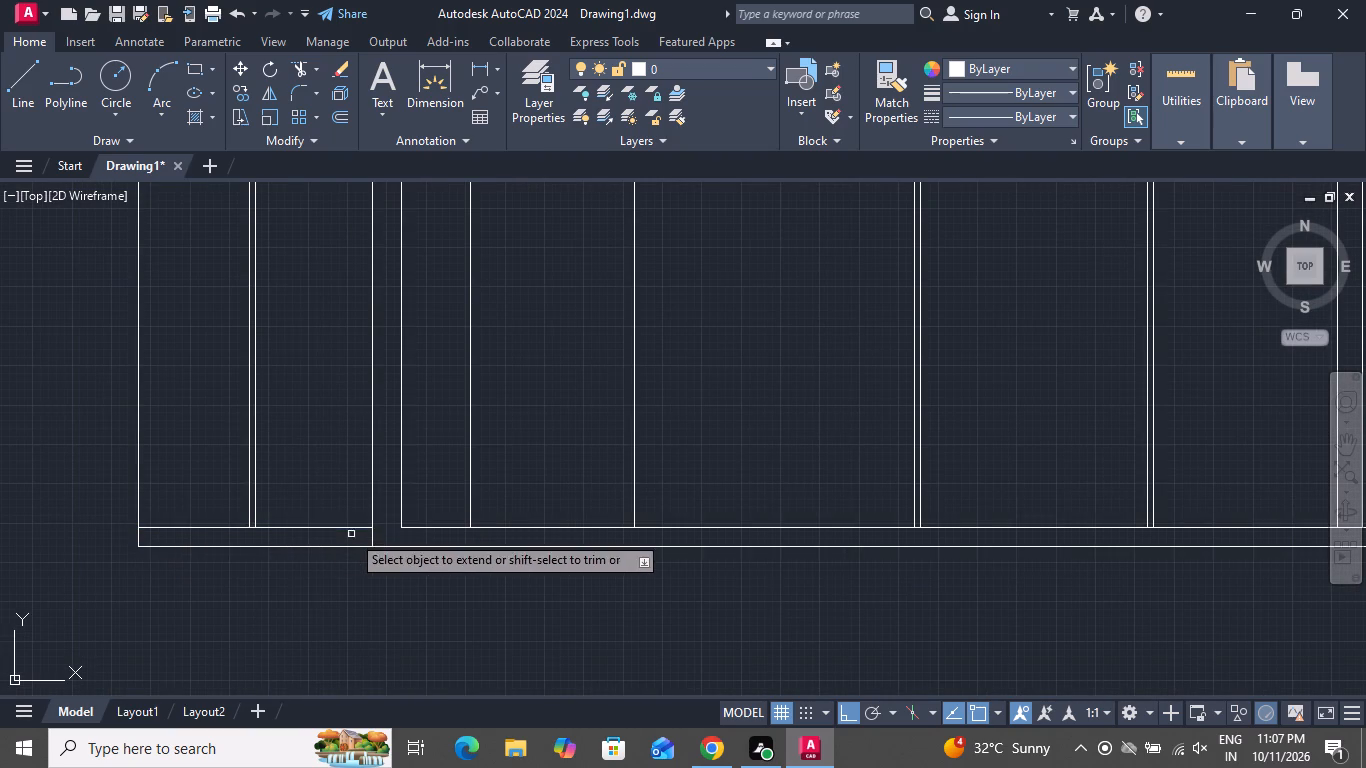
click(361, 526)
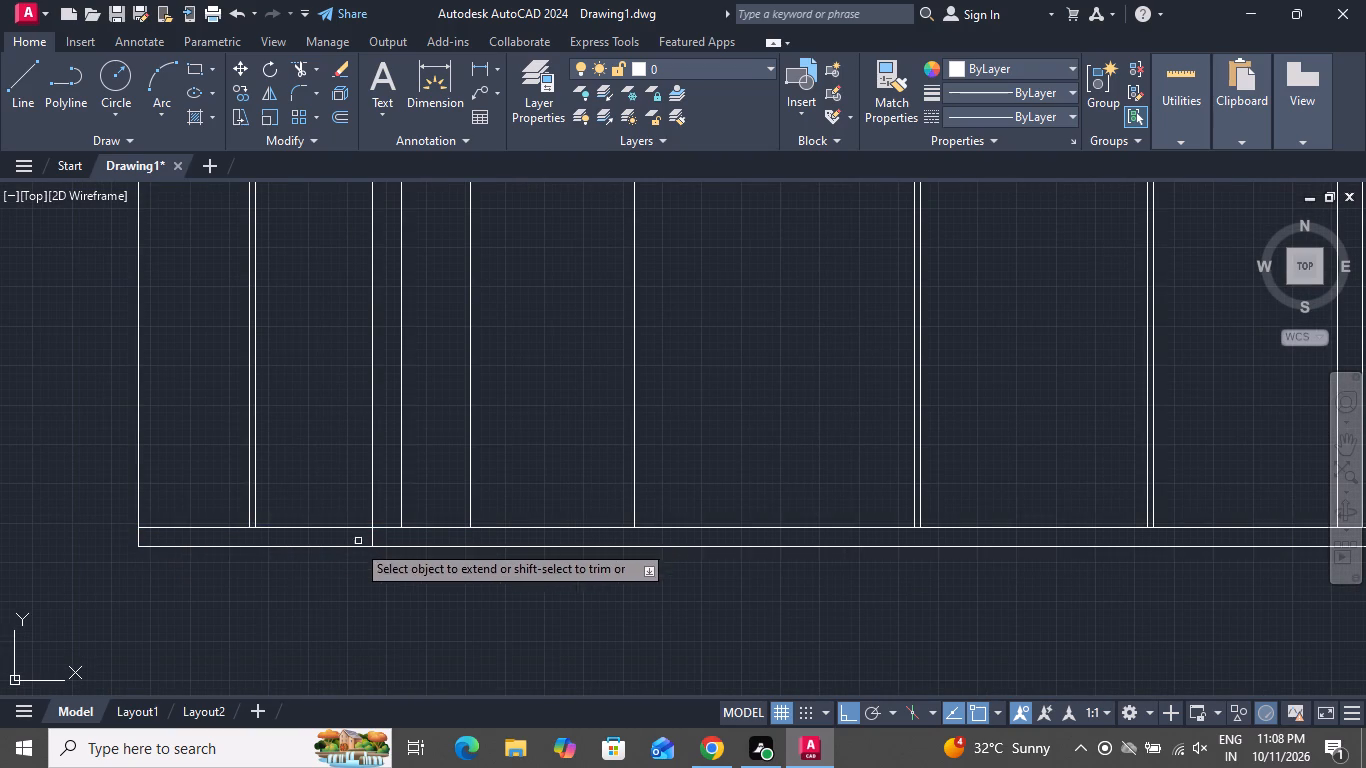
Extend the slab band's lower line across the gap between the second pair of verticals from the west.
scroll(349, 594, down, 2)
scroll(363, 426, up, 2)
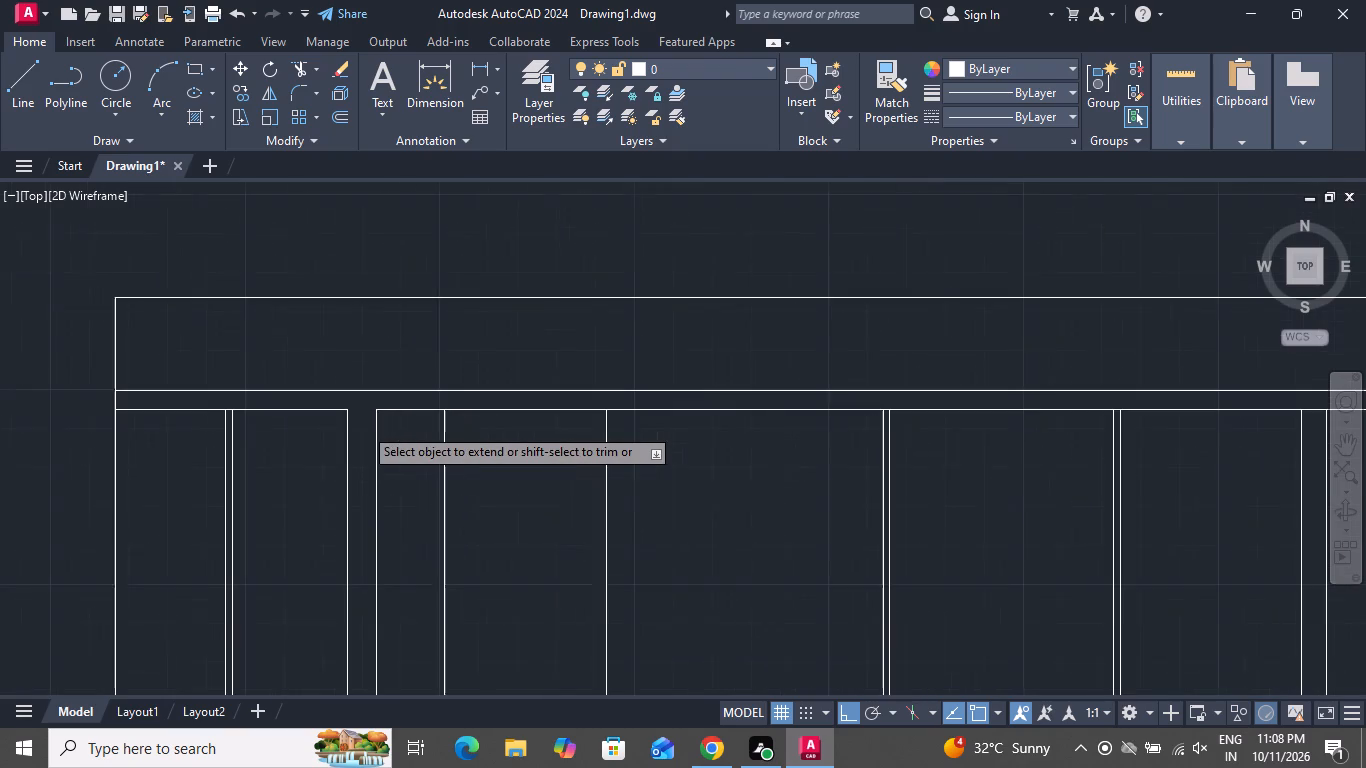
click(395, 408)
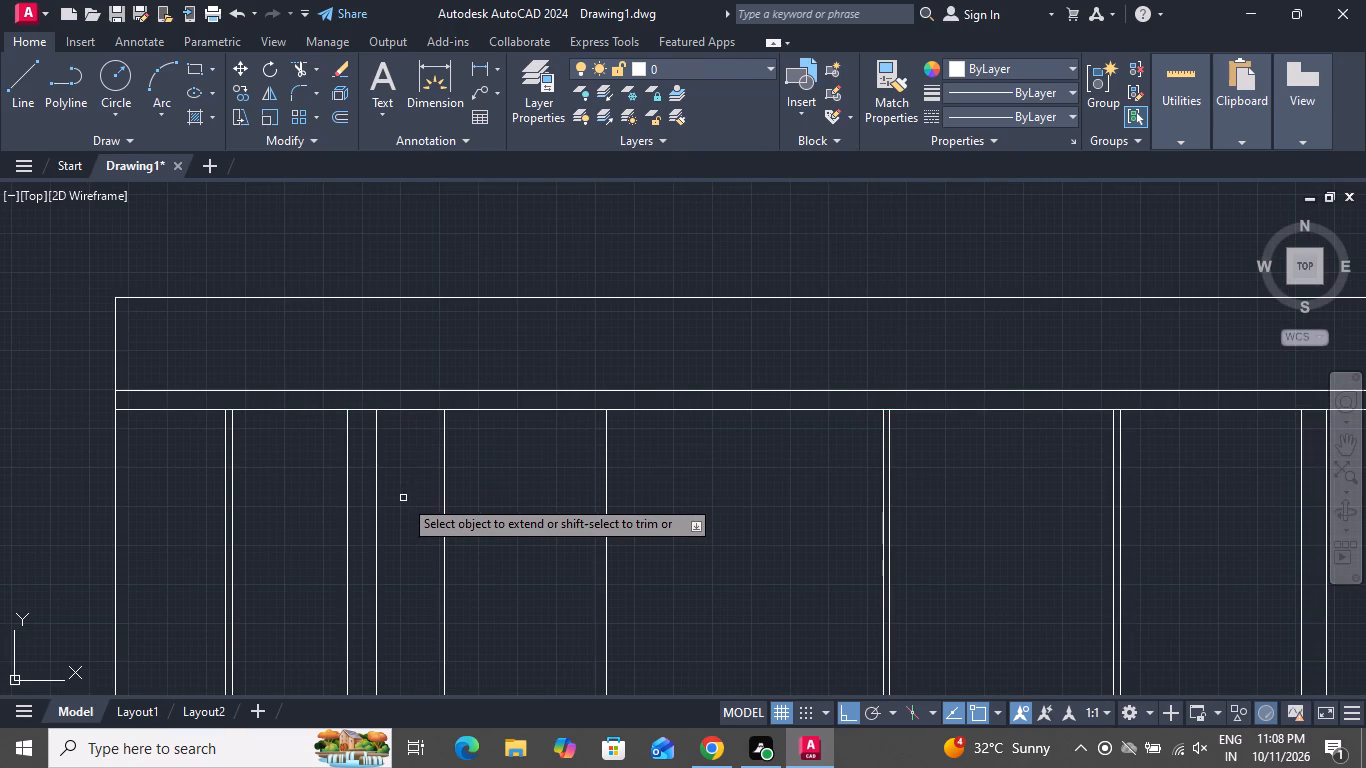
Trim the stub of the second pair's western vertical out of the base band and end the Trim command.
scroll(481, 483, down, 2)
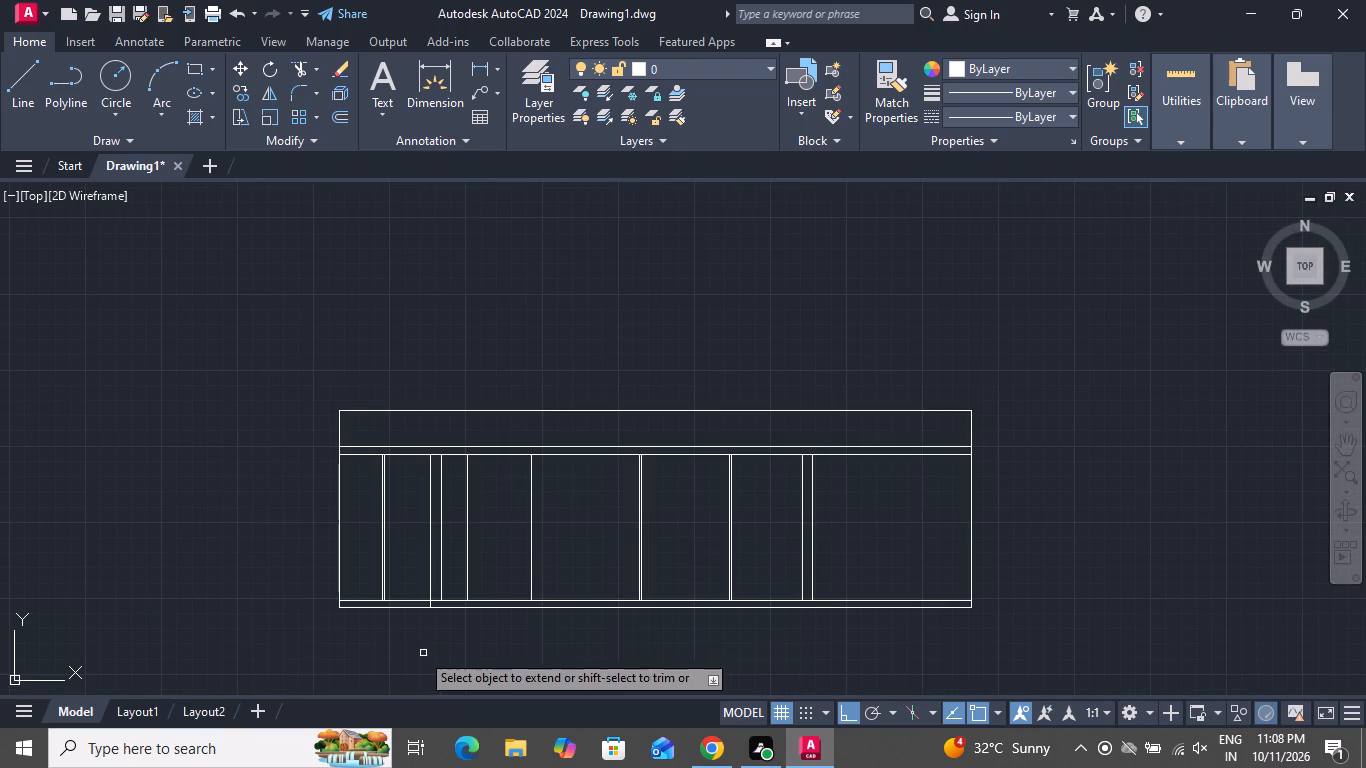
scroll(364, 640, up, 3)
scroll(346, 627, down, 2)
right_click(382, 583)
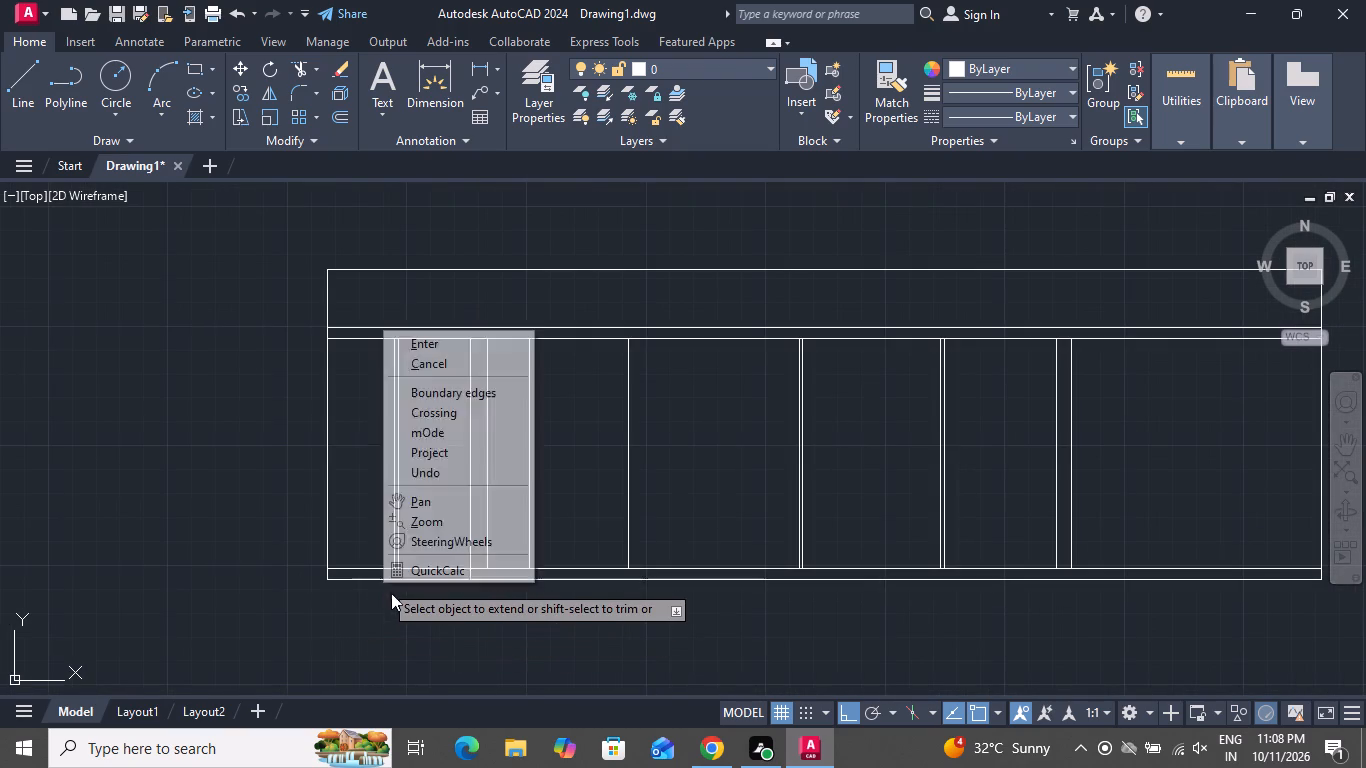
click(429, 356)
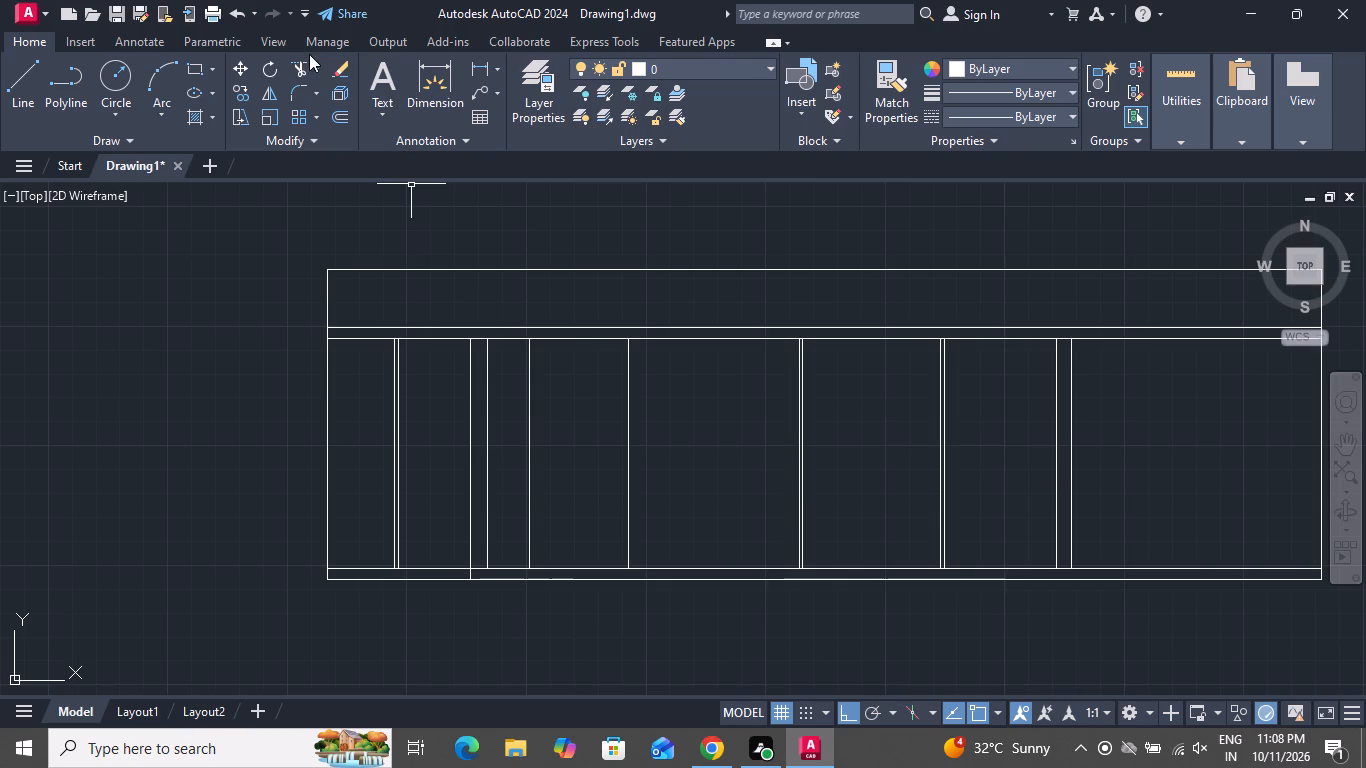
click(303, 67)
scroll(471, 599, up, 2)
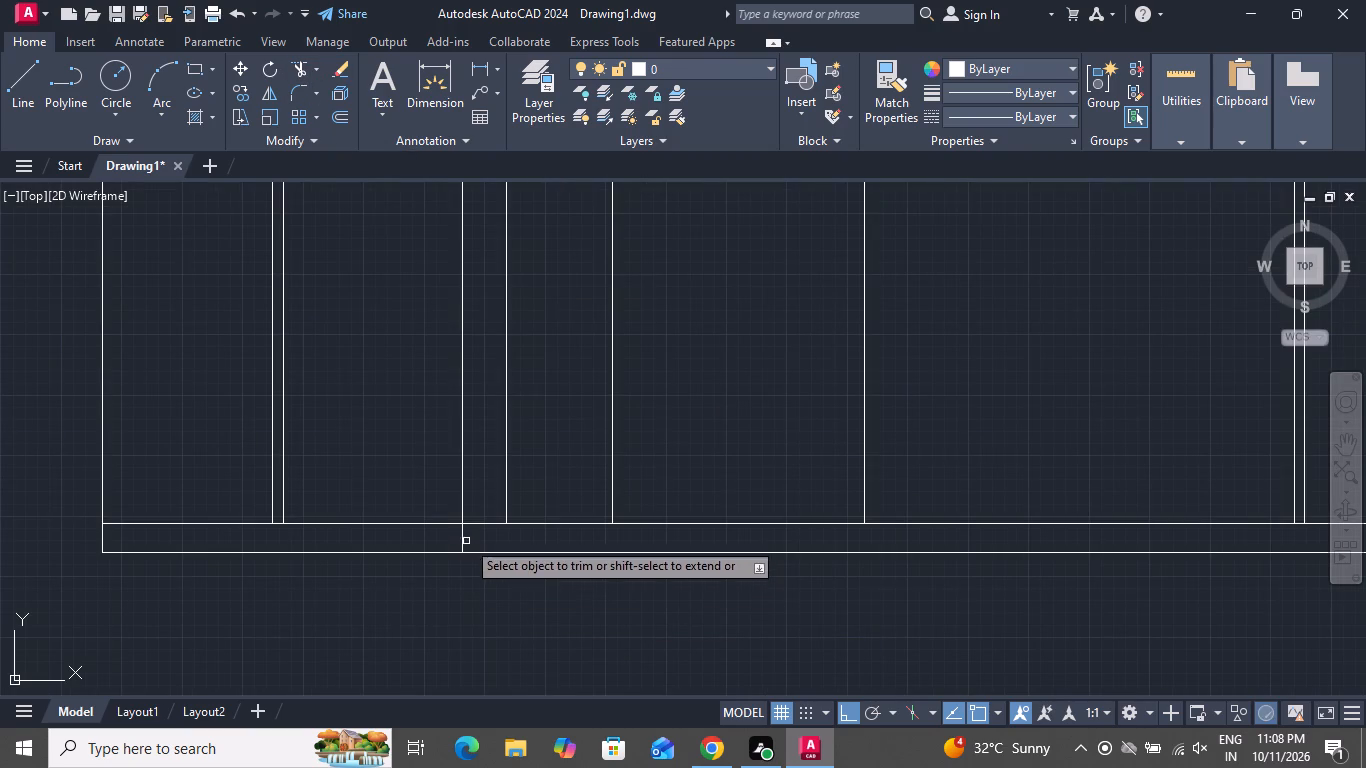
click(462, 532)
scroll(467, 604, down, 4)
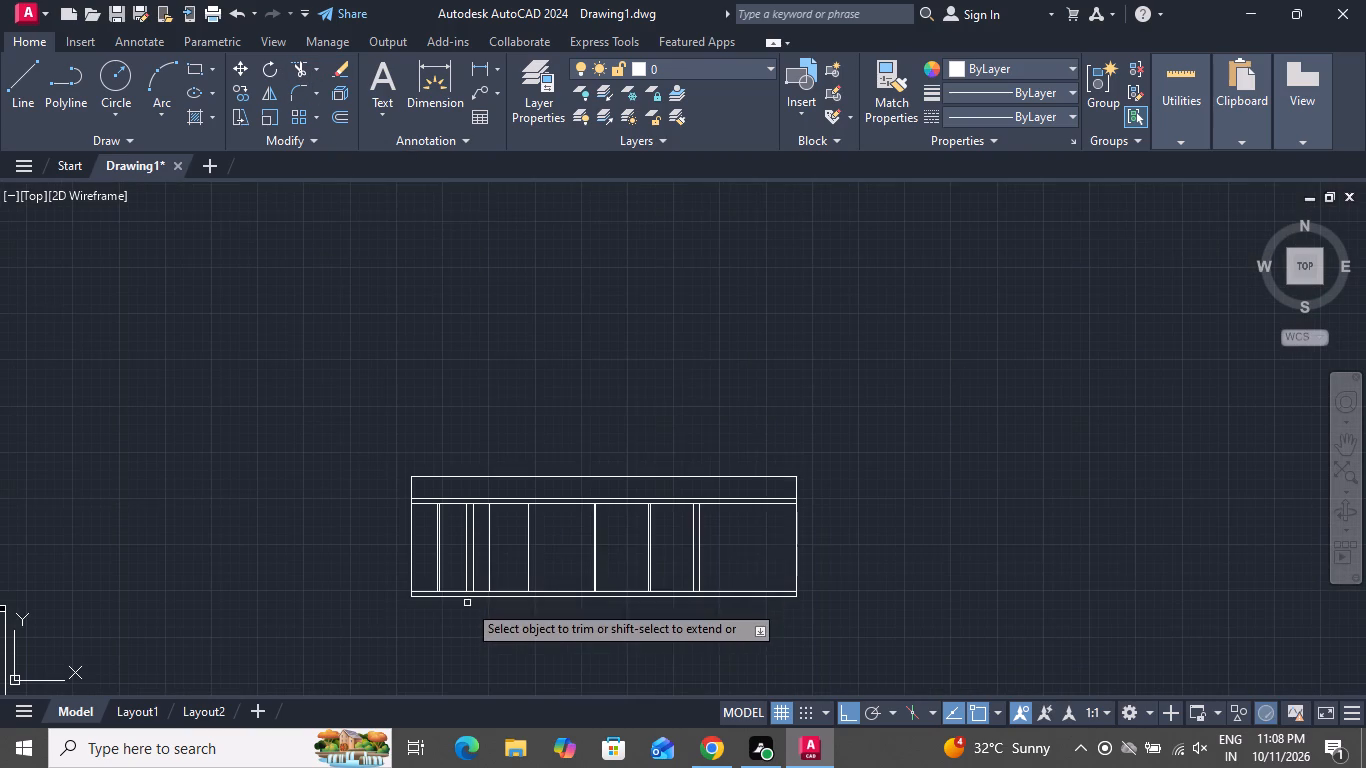
right_click(490, 362)
click(528, 393)
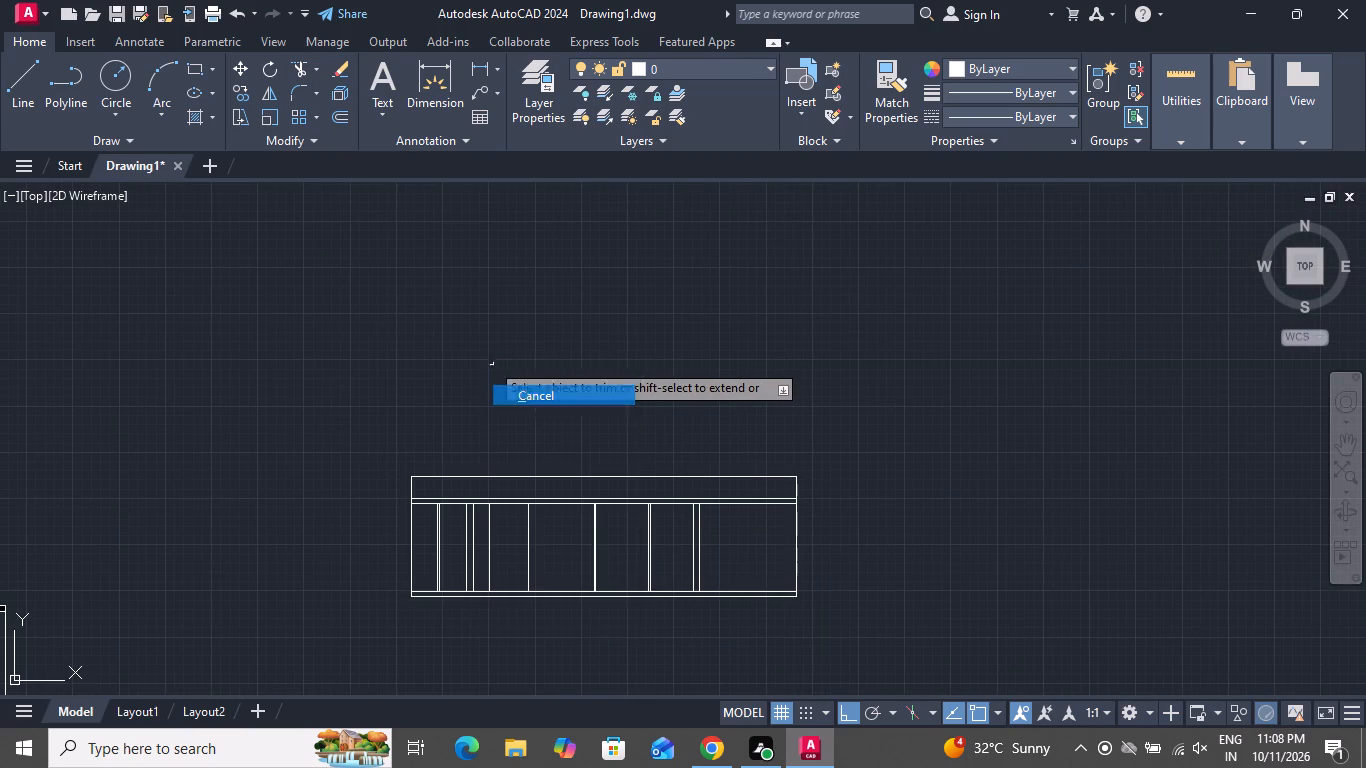
Move the rotated floor plan copy straight down about 40'-7" so it sits just above the elevation.
scroll(533, 406, down, 2)
scroll(535, 415, up, 1)
scroll(545, 474, down, 1)
scroll(545, 477, up, 1)
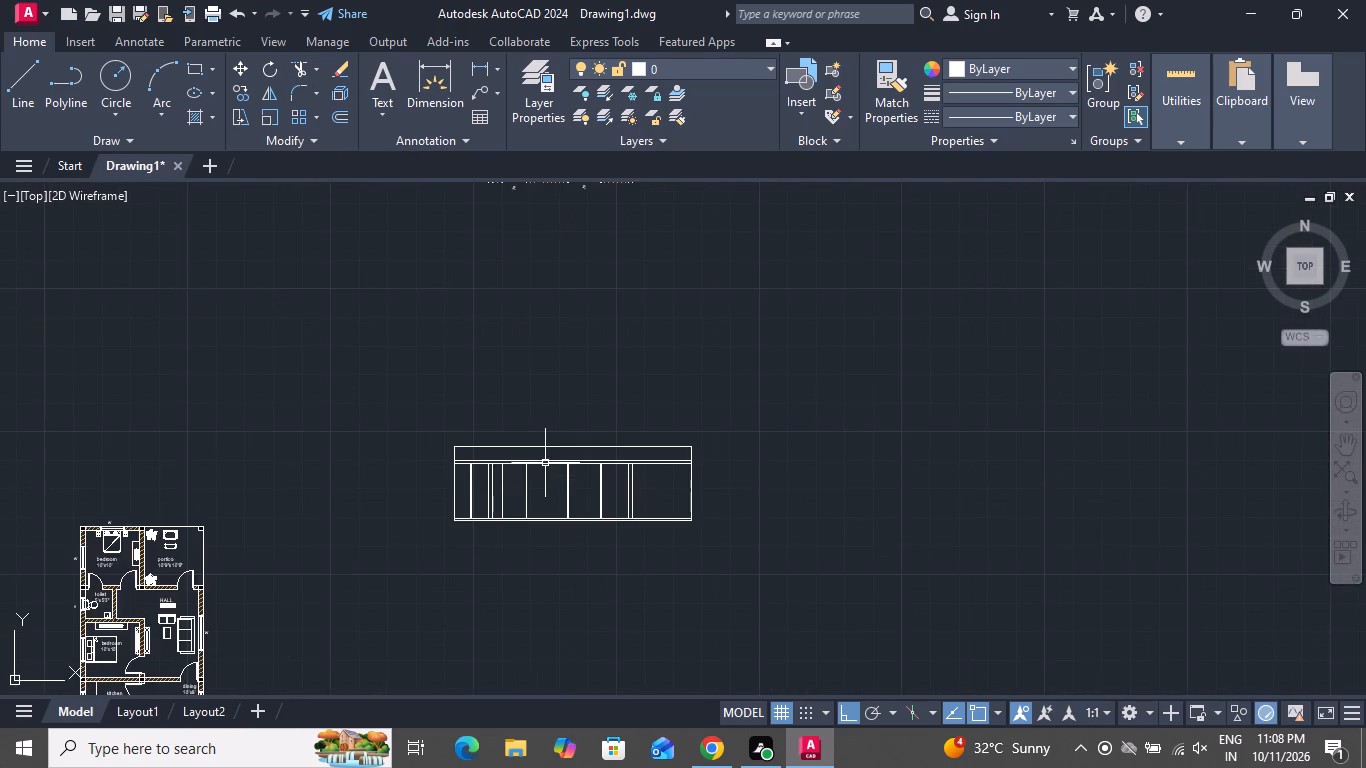
scroll(548, 485, down, 2)
drag(632, 292, 620, 311)
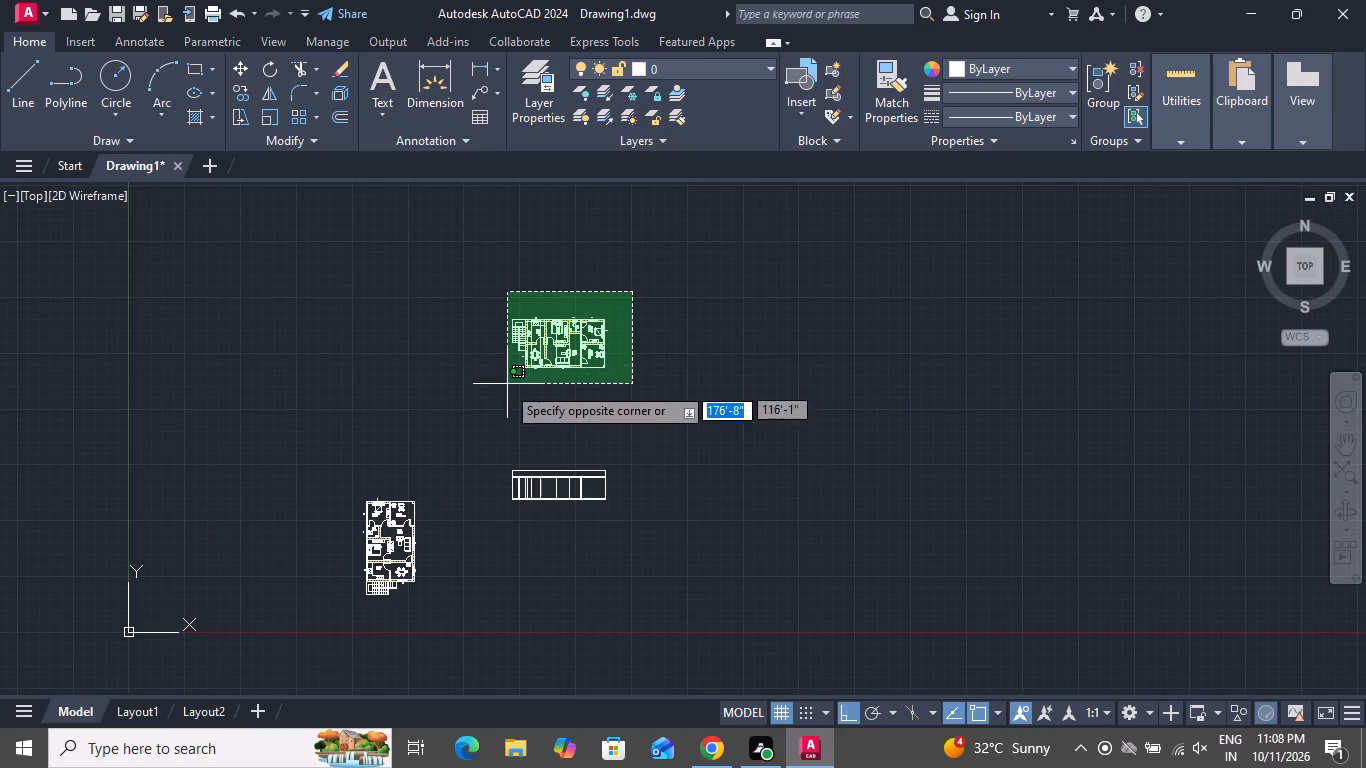
click(490, 394)
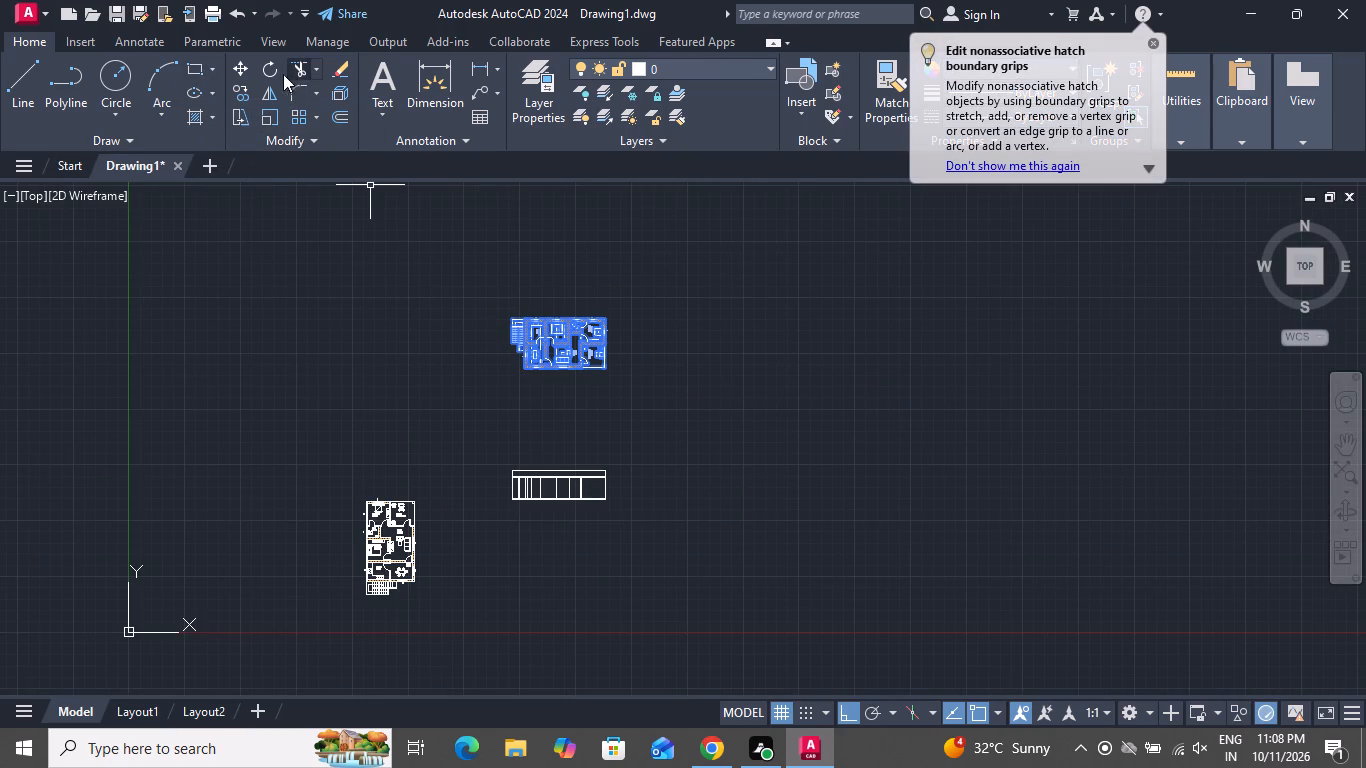
click(239, 65)
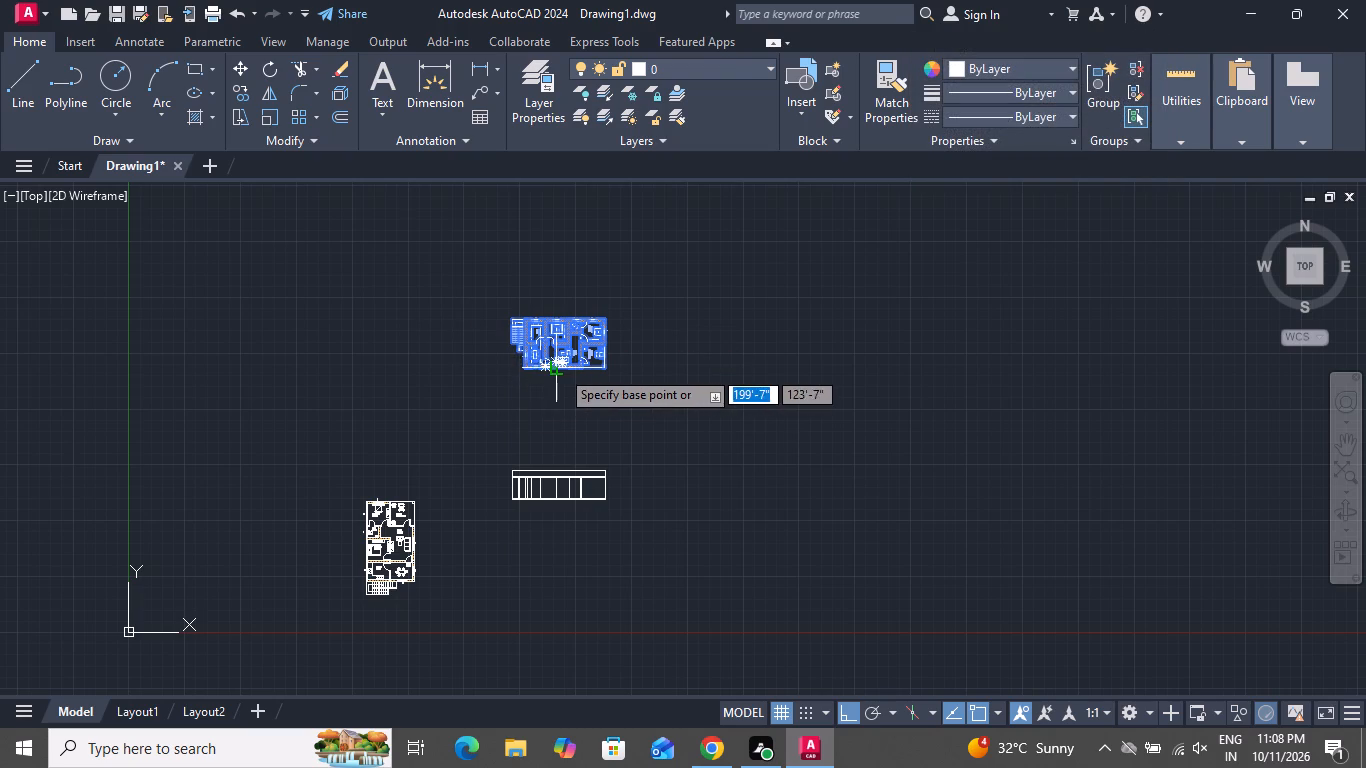
click(560, 369)
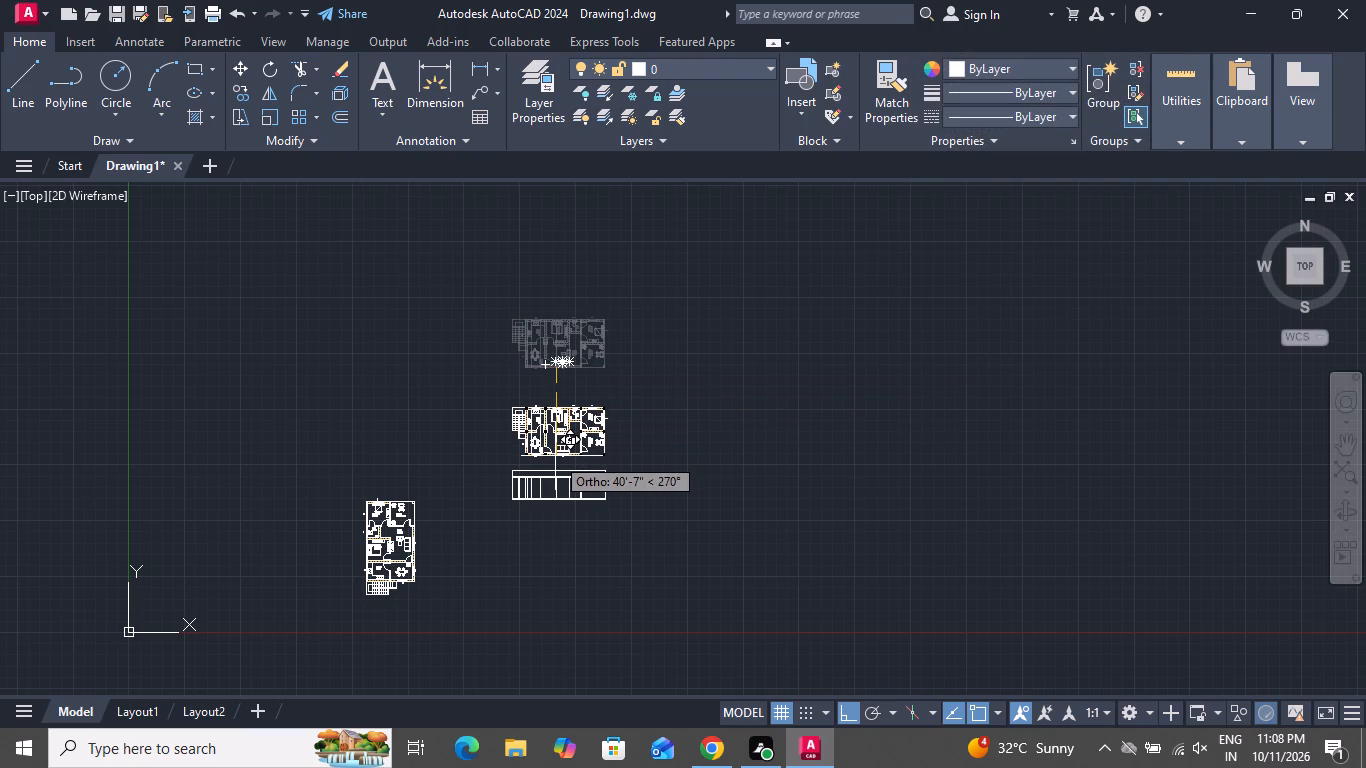
click(548, 456)
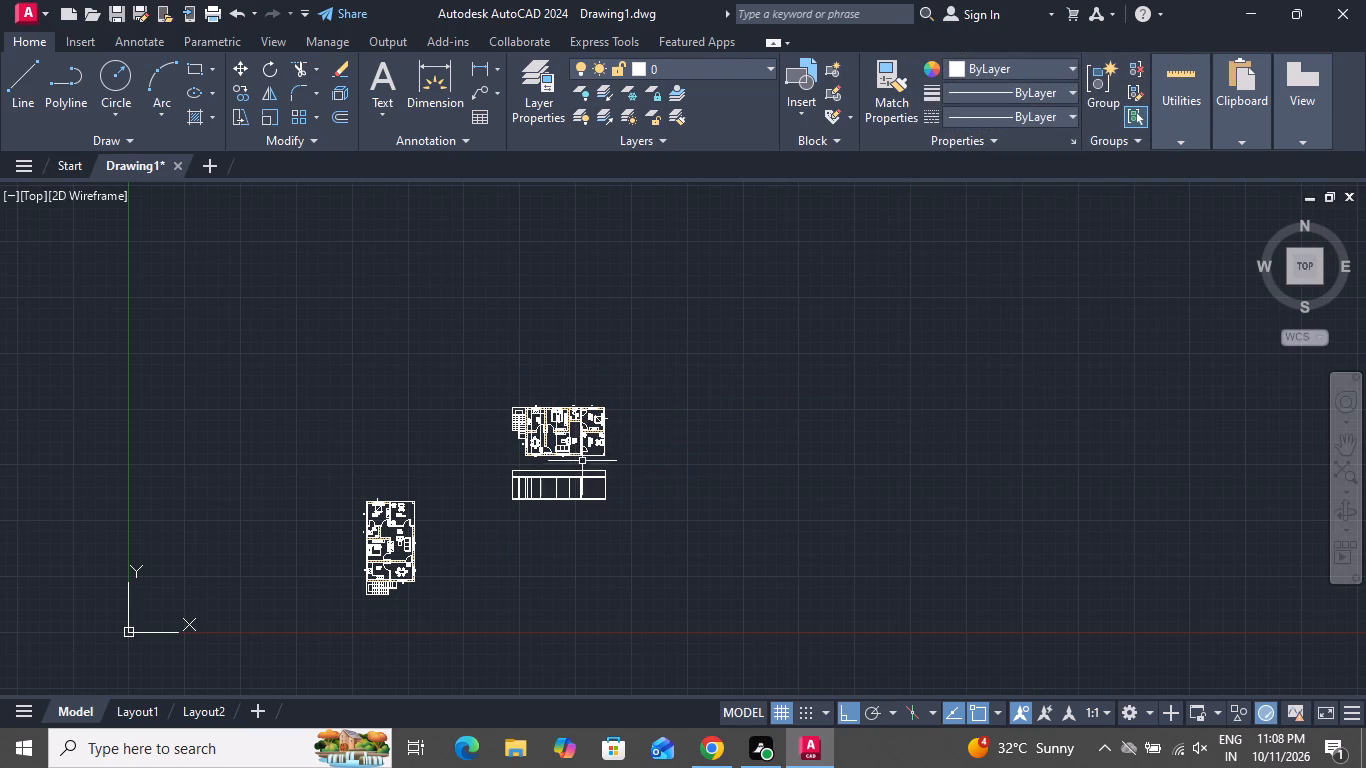
Insert the imperial Aluminum Window (Elevation) block from the architectural tool palette just east of the rotated plan, then close the palettes.
scroll(579, 455, up, 2)
scroll(500, 431, down, 1)
scroll(500, 431, up, 2)
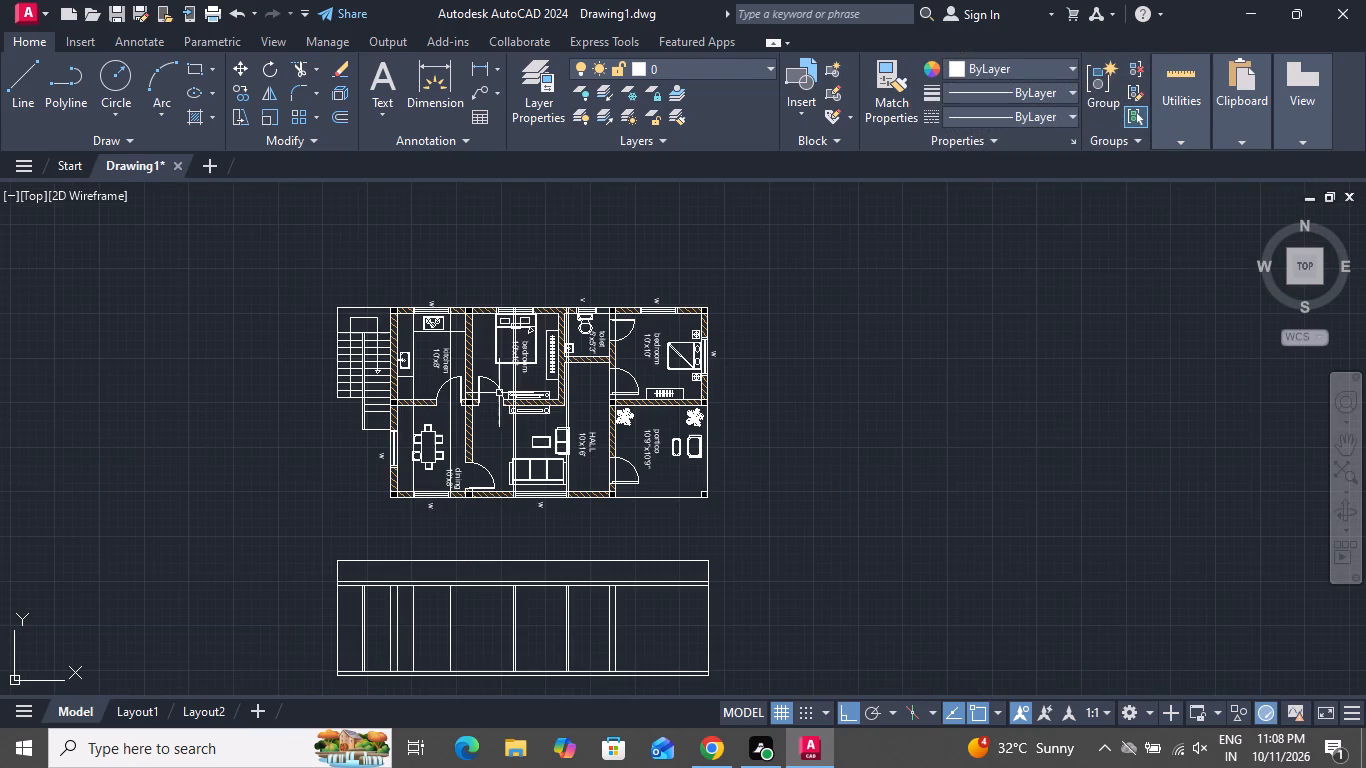
scroll(497, 368, up, 1)
scroll(486, 419, down, 1)
scroll(486, 419, up, 1)
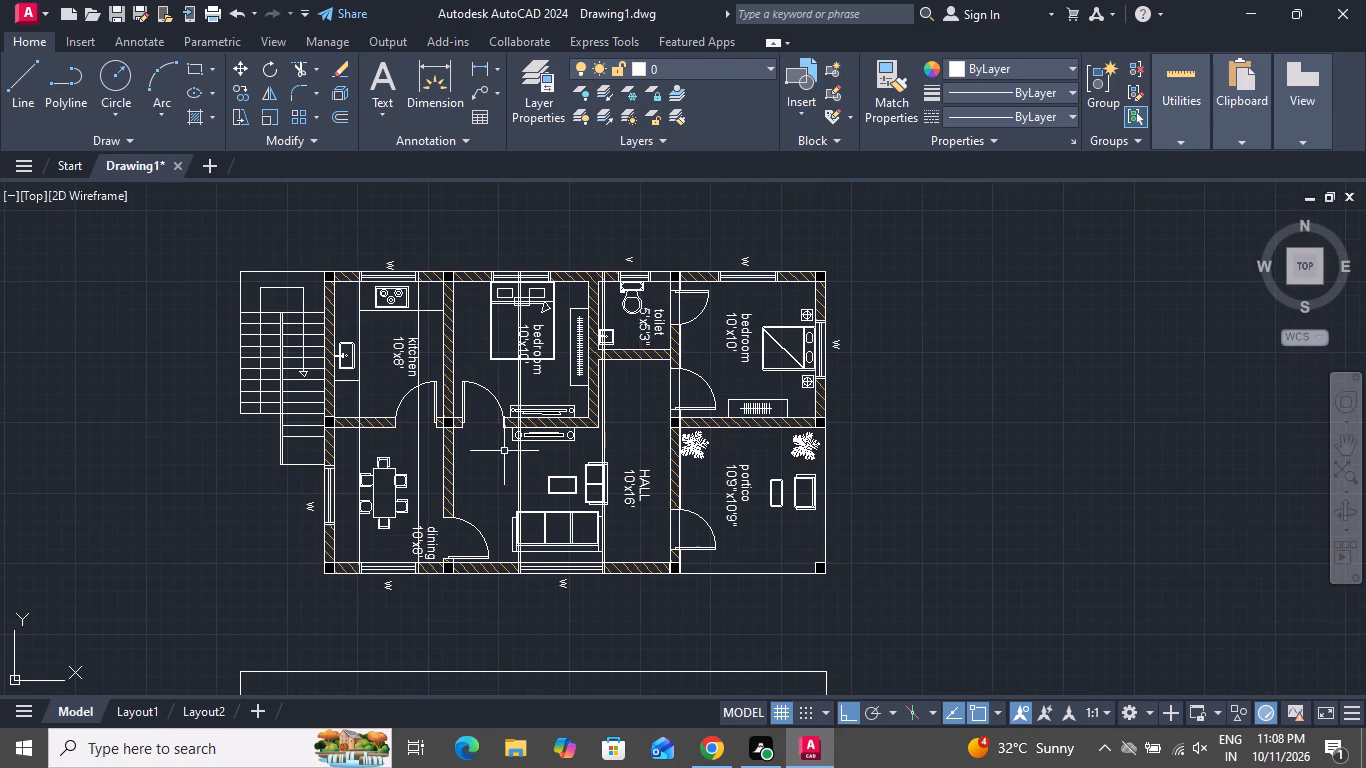
scroll(504, 449, down, 2)
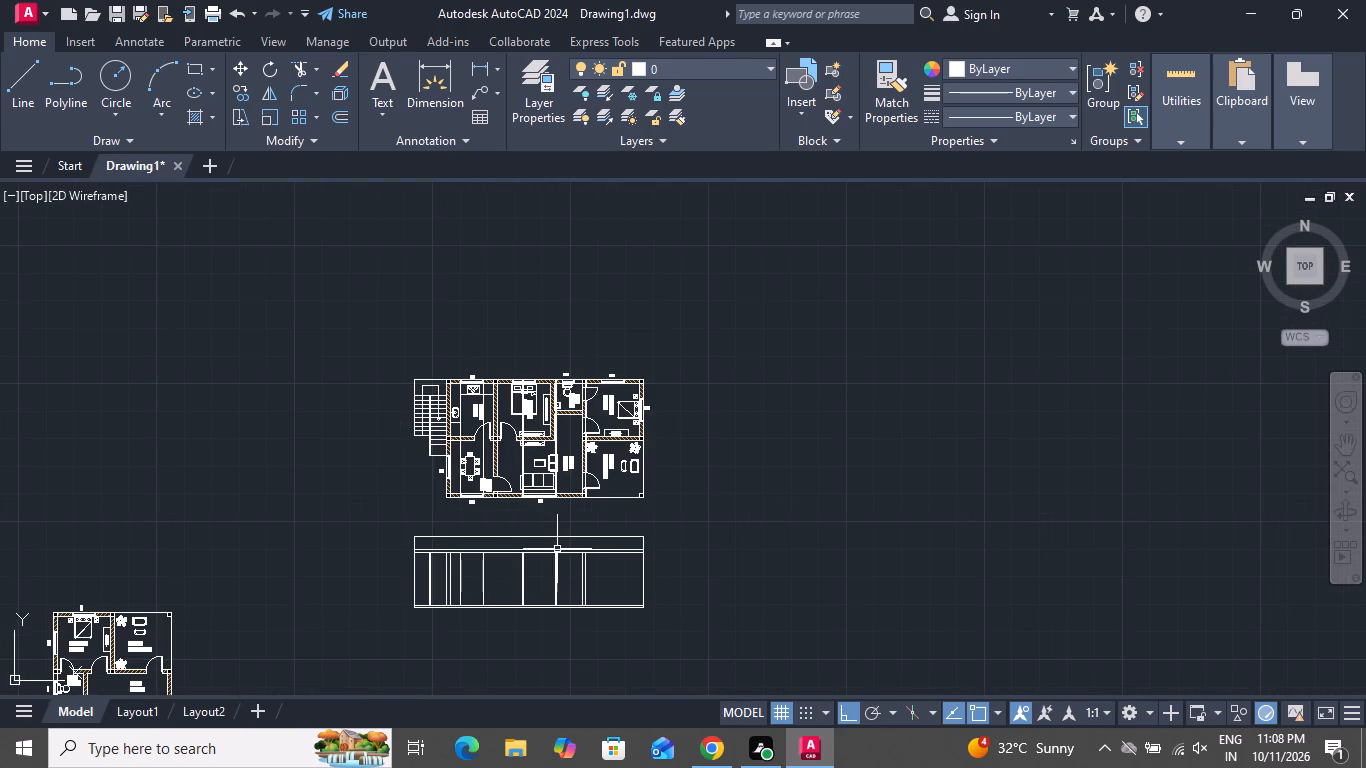
key(t)
key(p)
key(space)
drag(839, 238, 766, 318)
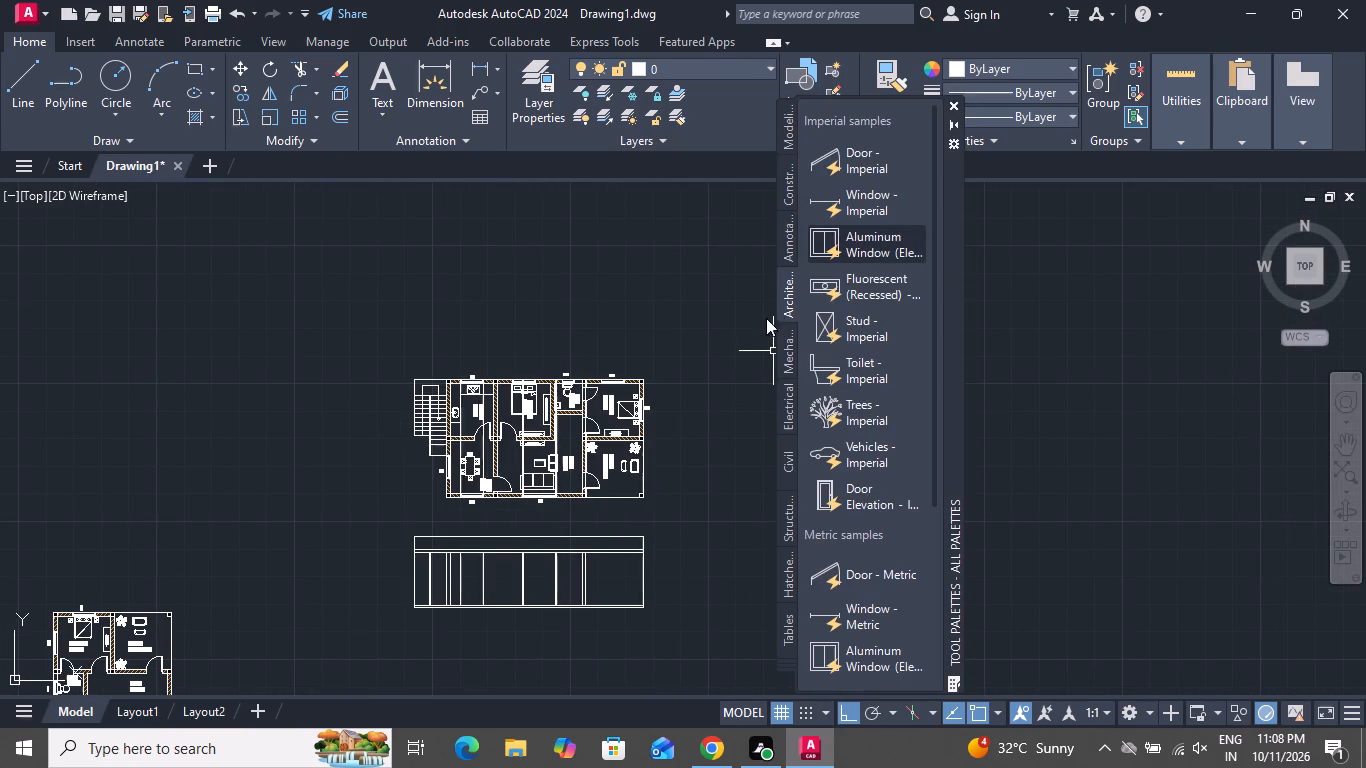
drag(766, 318, 667, 500)
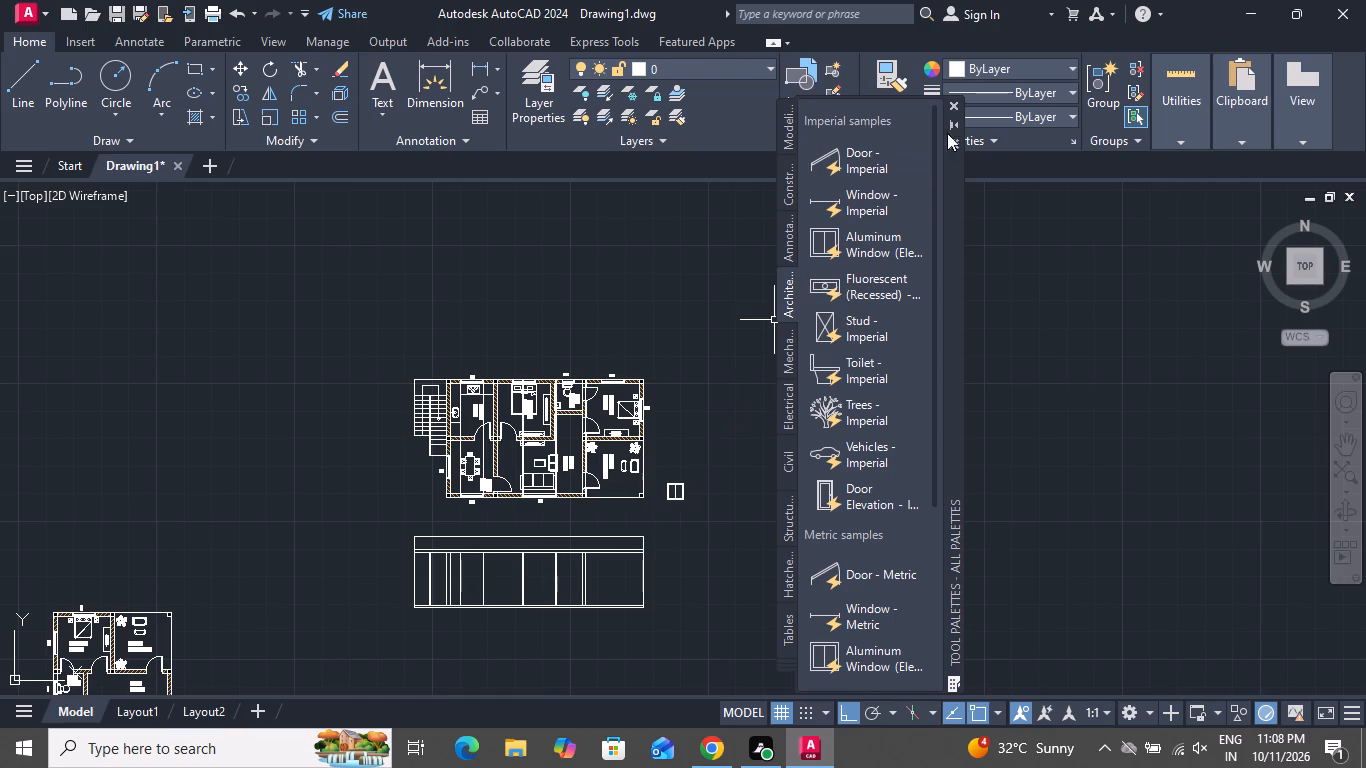
click(956, 109)
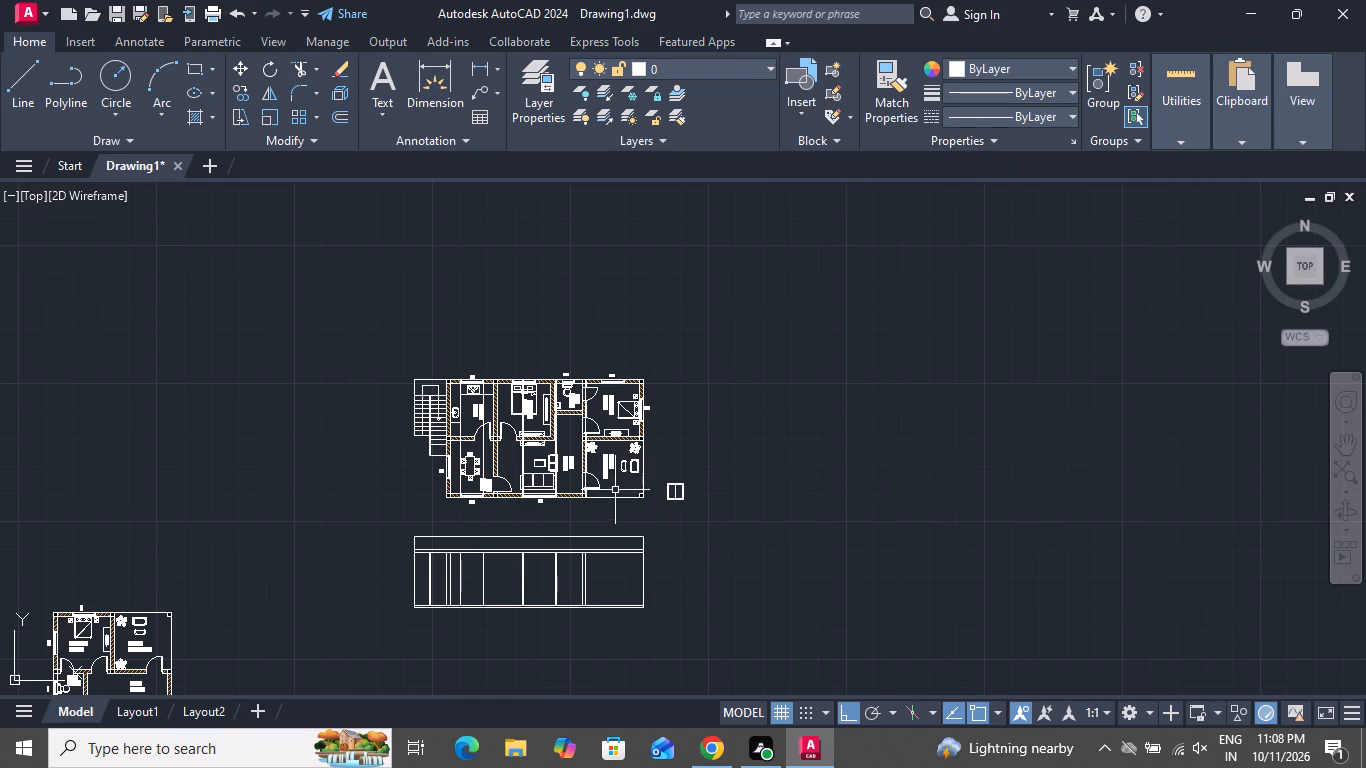
With ortho off, copy the window block by its lower-left corner into the elevation's wall bay below the hall window.
scroll(529, 626, up, 1)
click(769, 406)
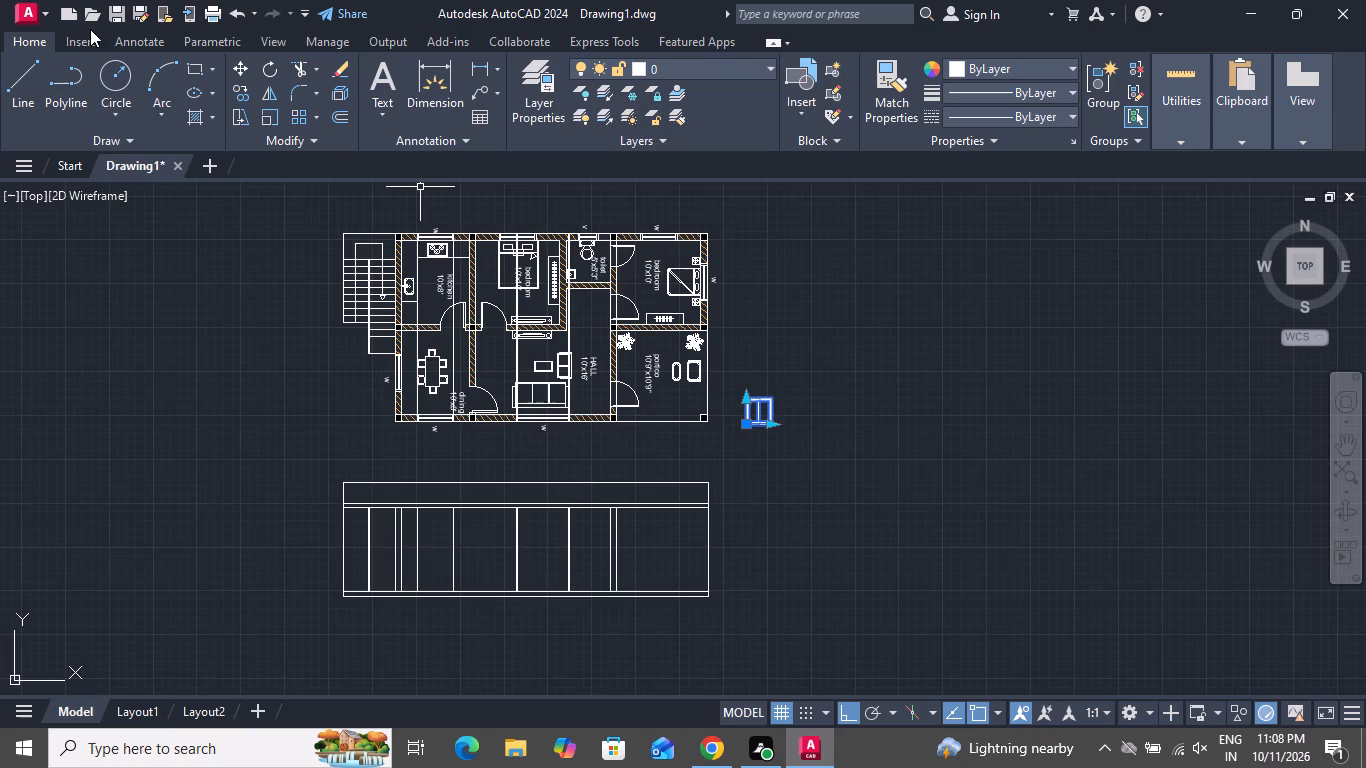
click(245, 95)
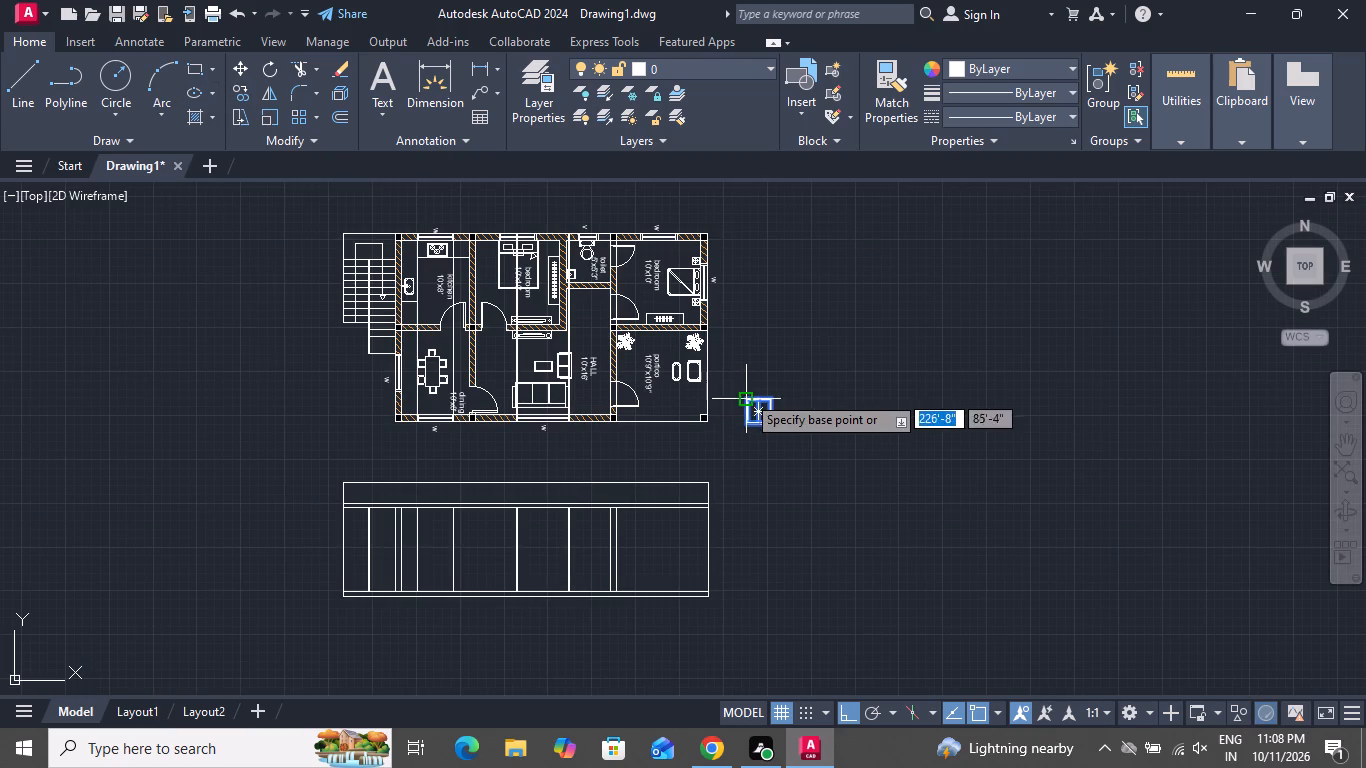
click(746, 428)
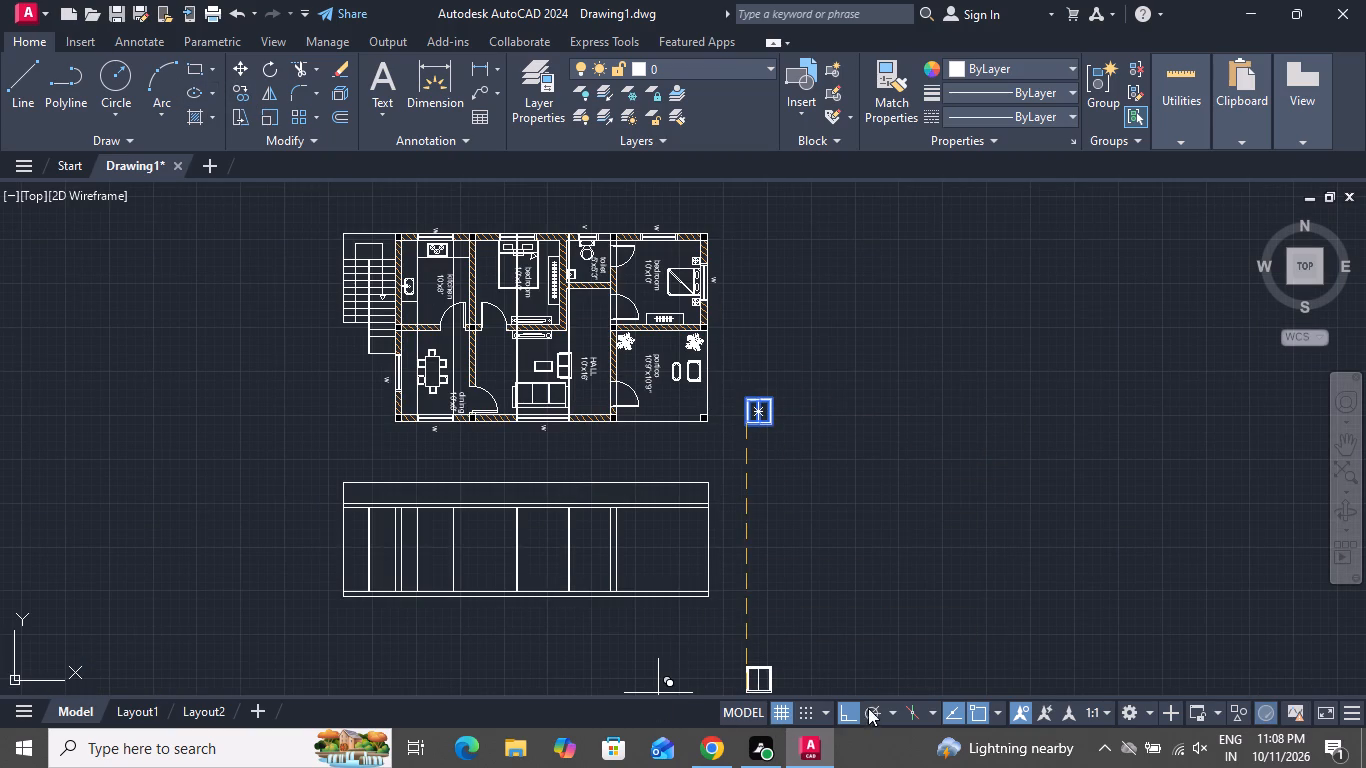
click(849, 707)
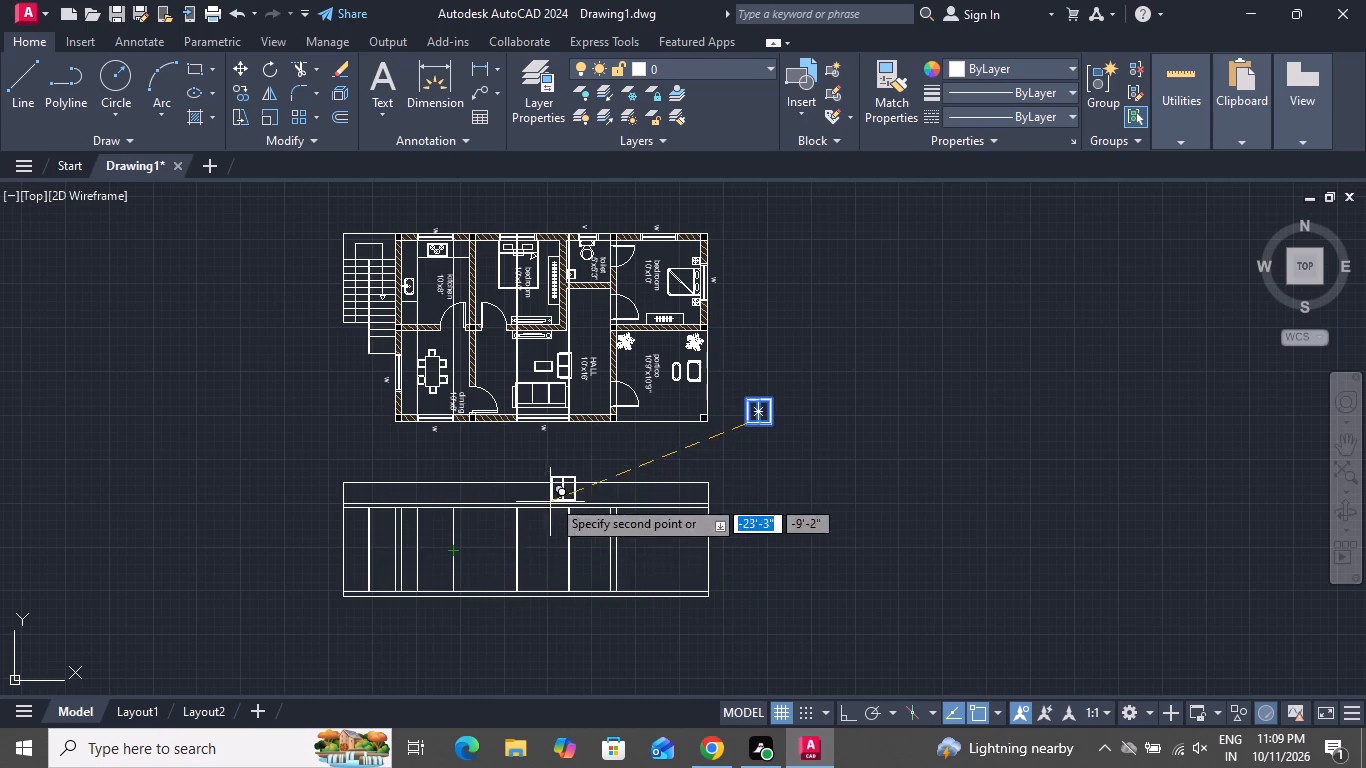
click(532, 548)
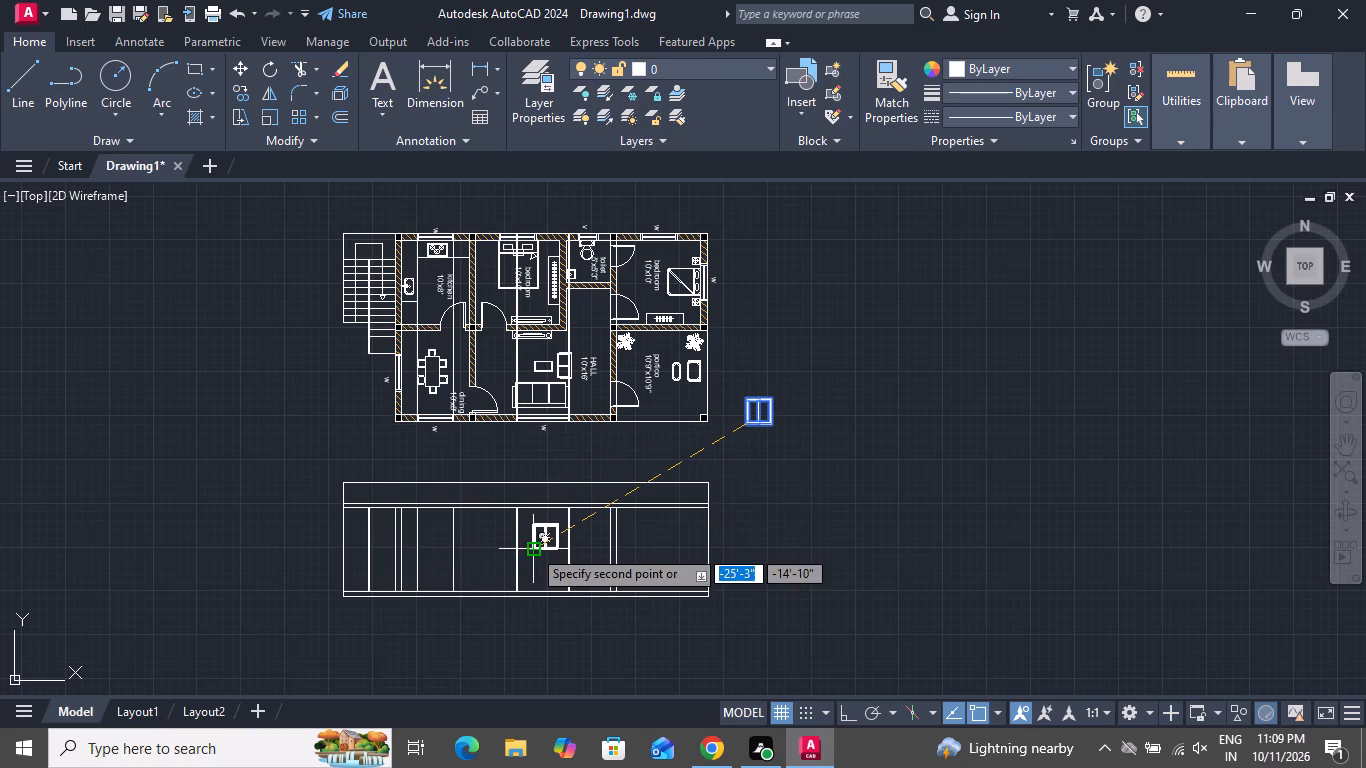
right_click(536, 565)
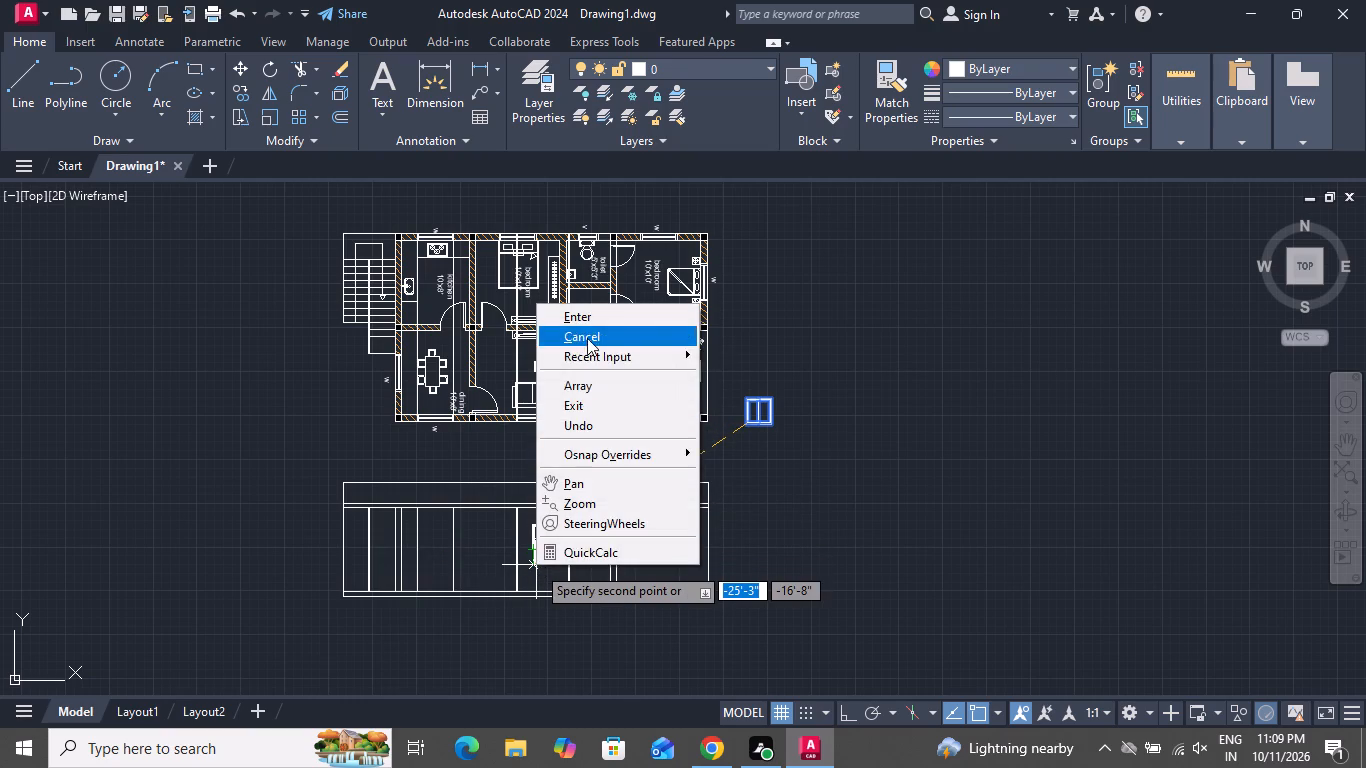
click(587, 338)
Draw a 3' vertical line up from the middle of the base band's upper line in the hall window bay.
scroll(559, 575, up, 2)
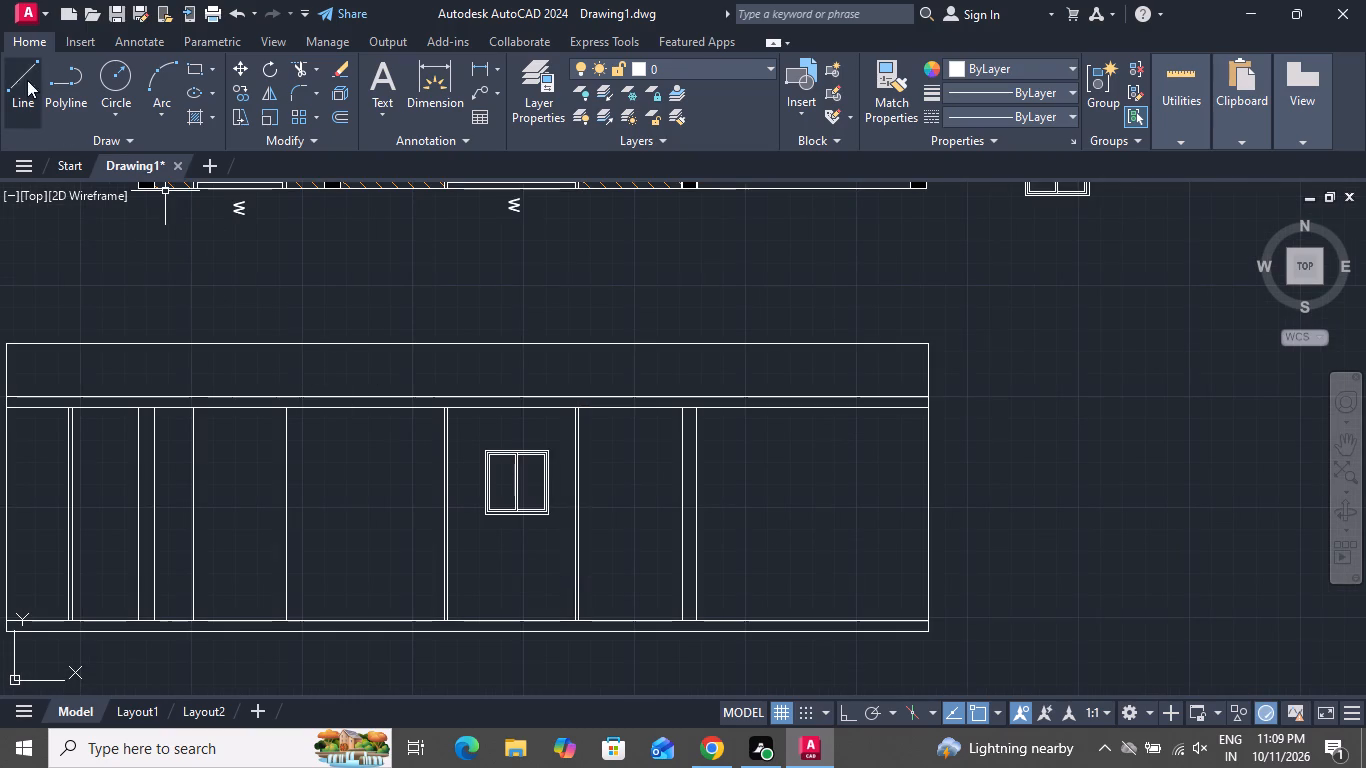
click(19, 78)
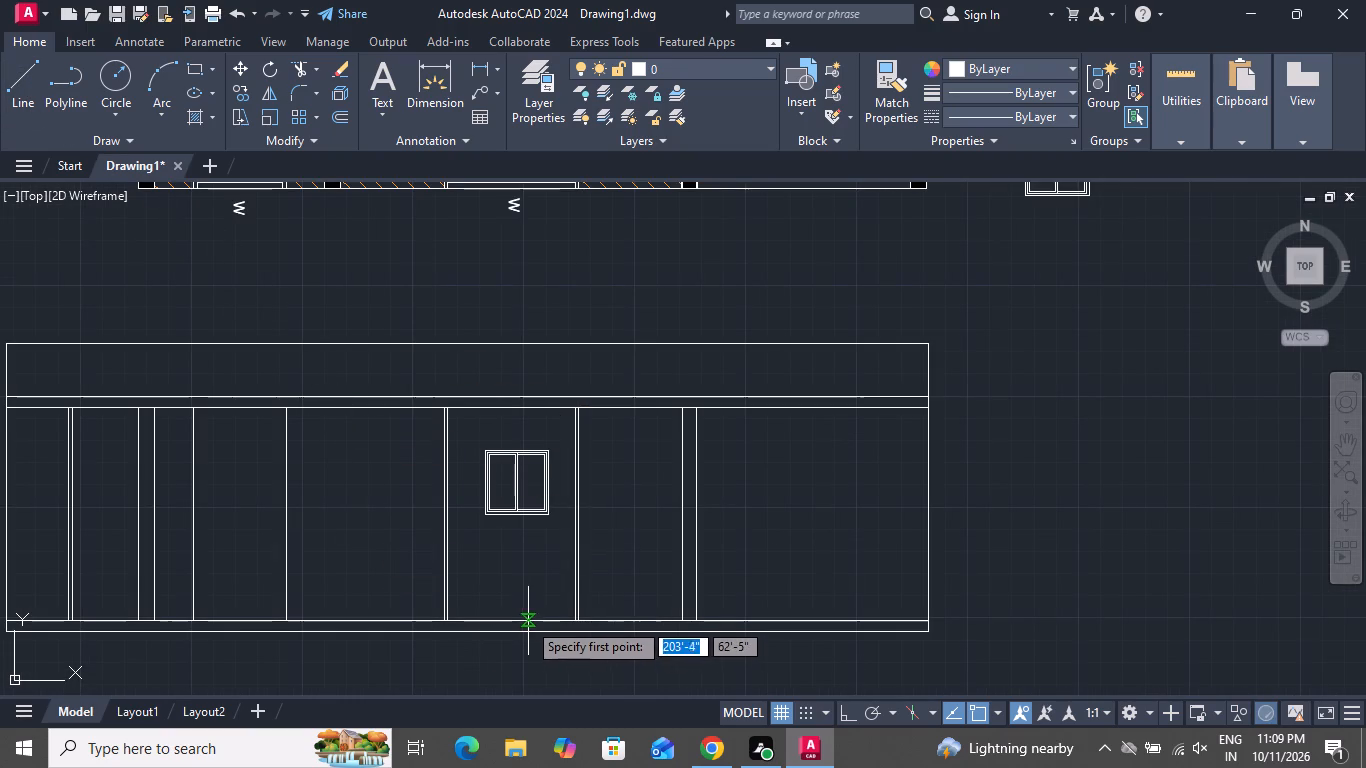
click(510, 621)
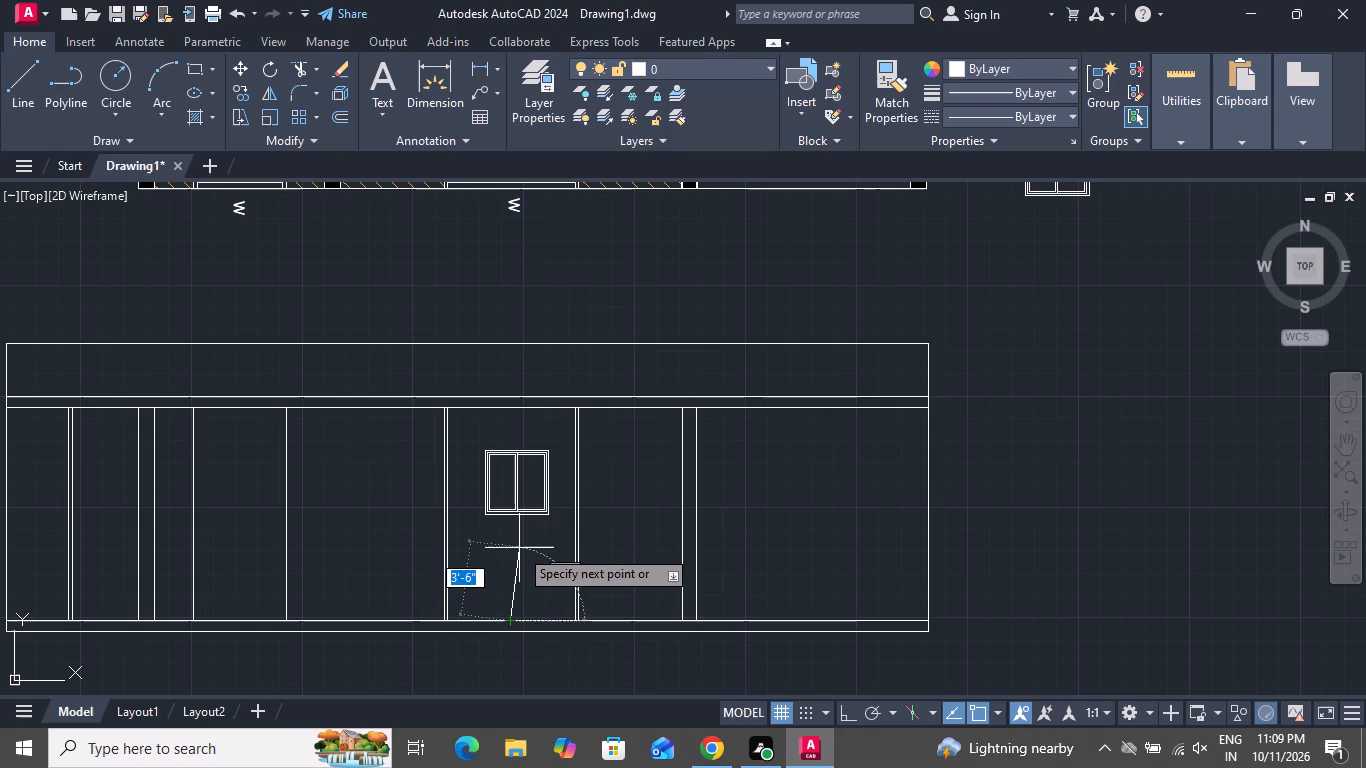
key(3)
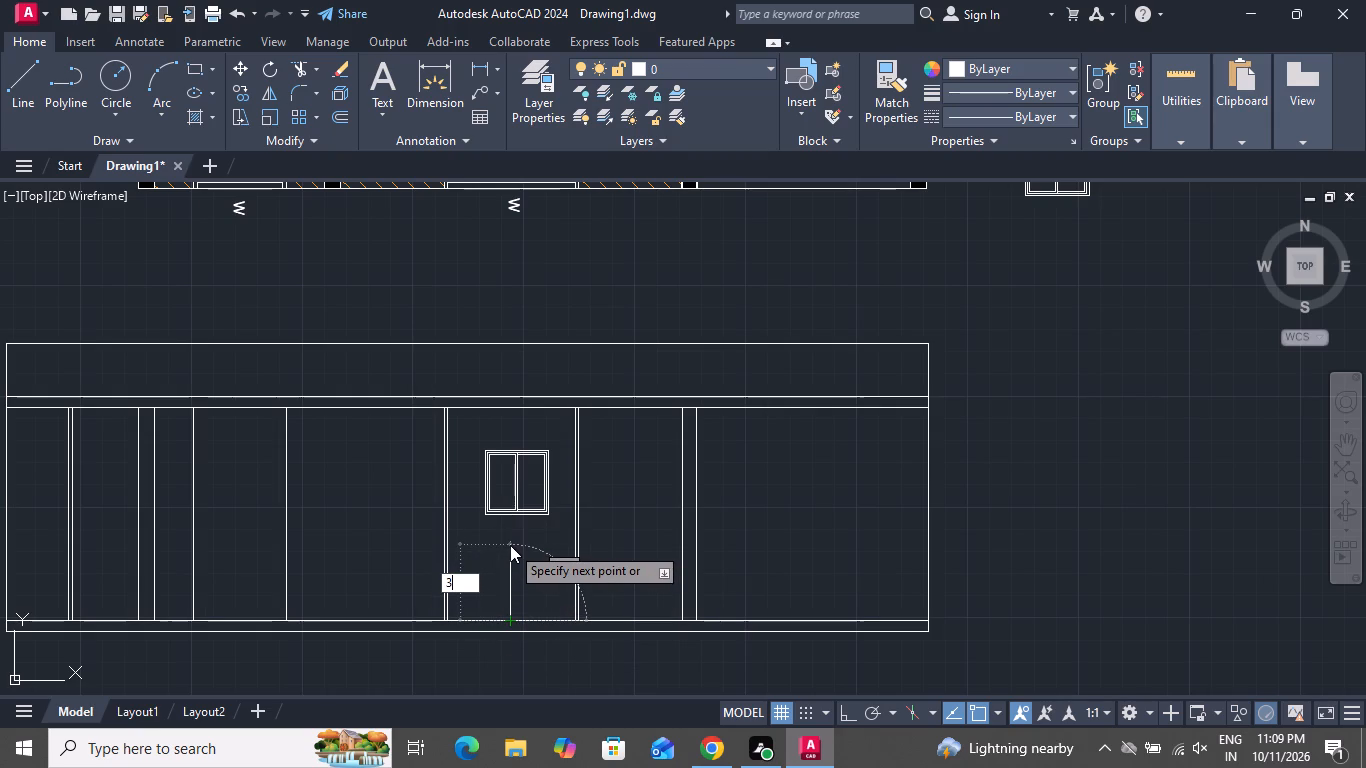
key(apostrophe)
key(Return)
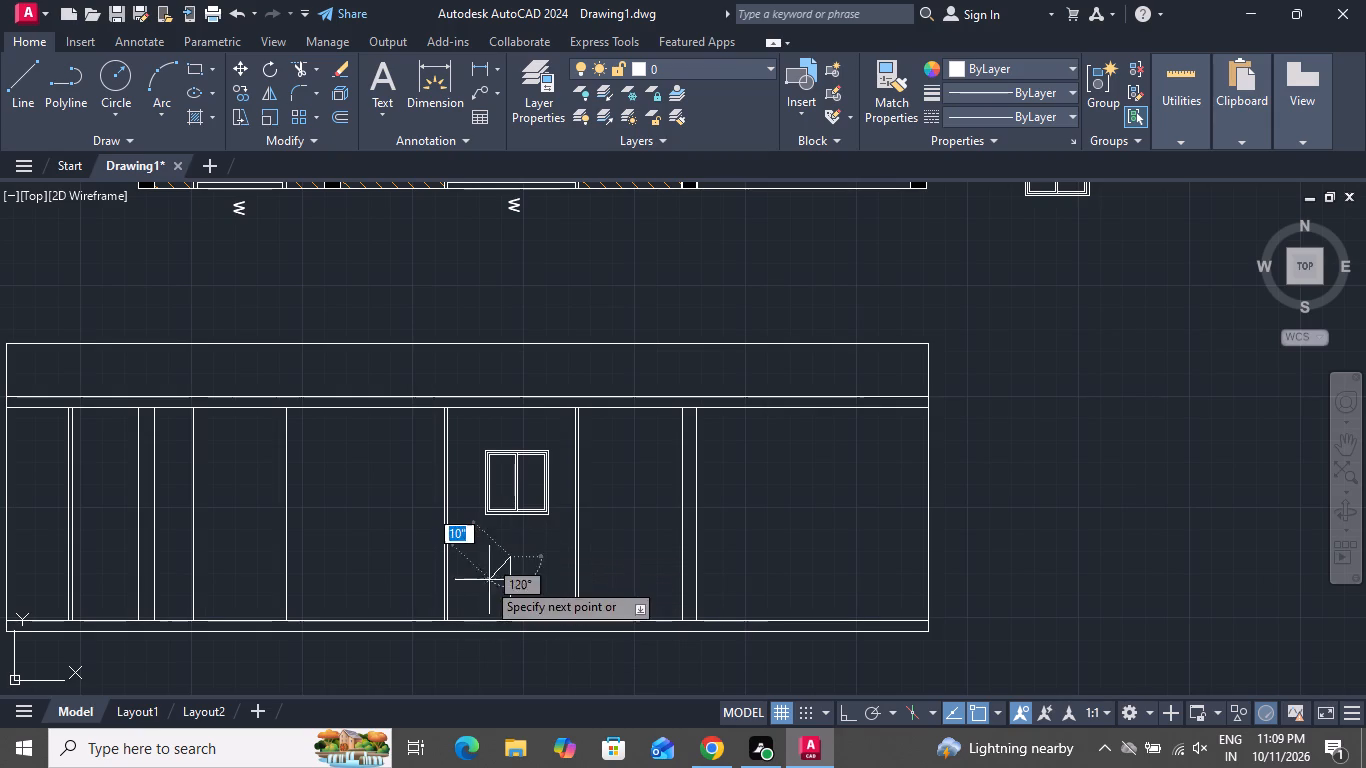
right_click(464, 575)
click(501, 380)
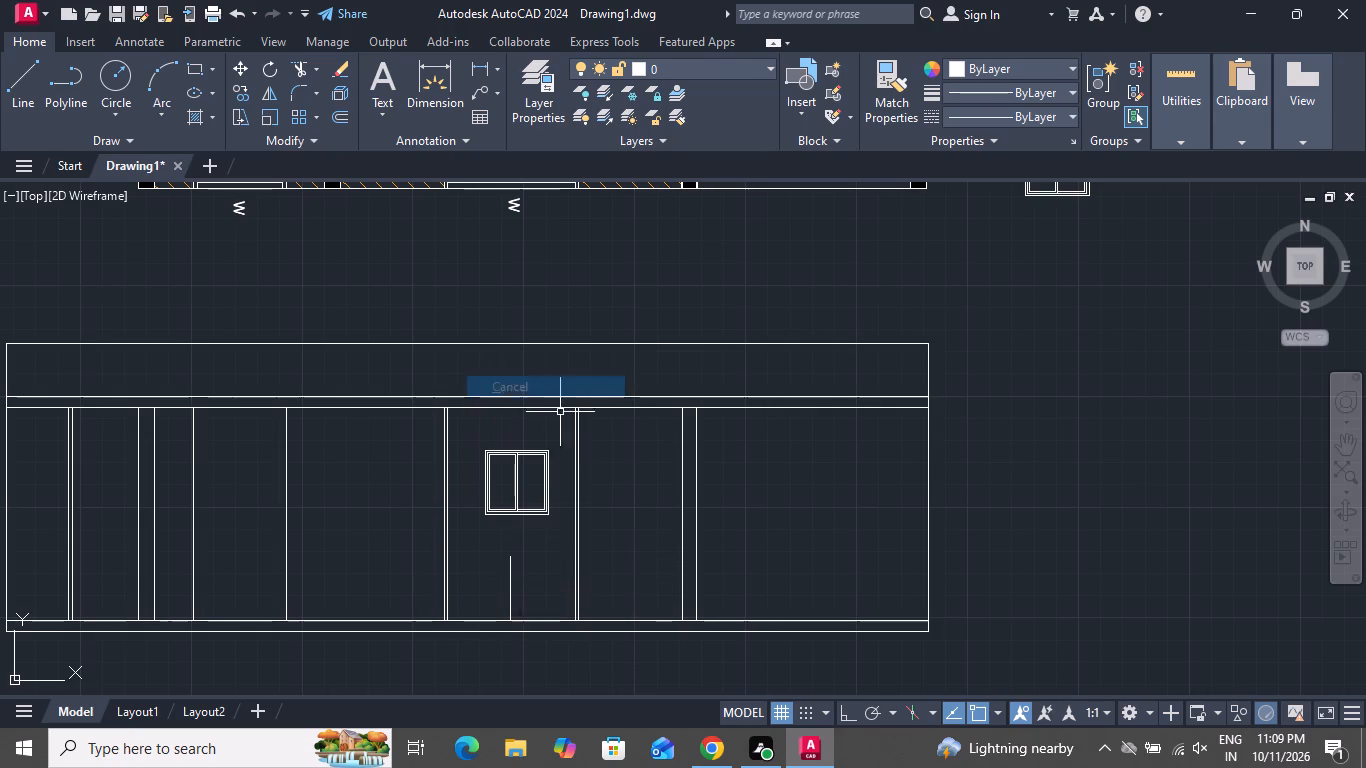
Move the window block in the hall window bay by its bottom edge onto the top end of the 3' sill-height line.
click(553, 430)
click(463, 531)
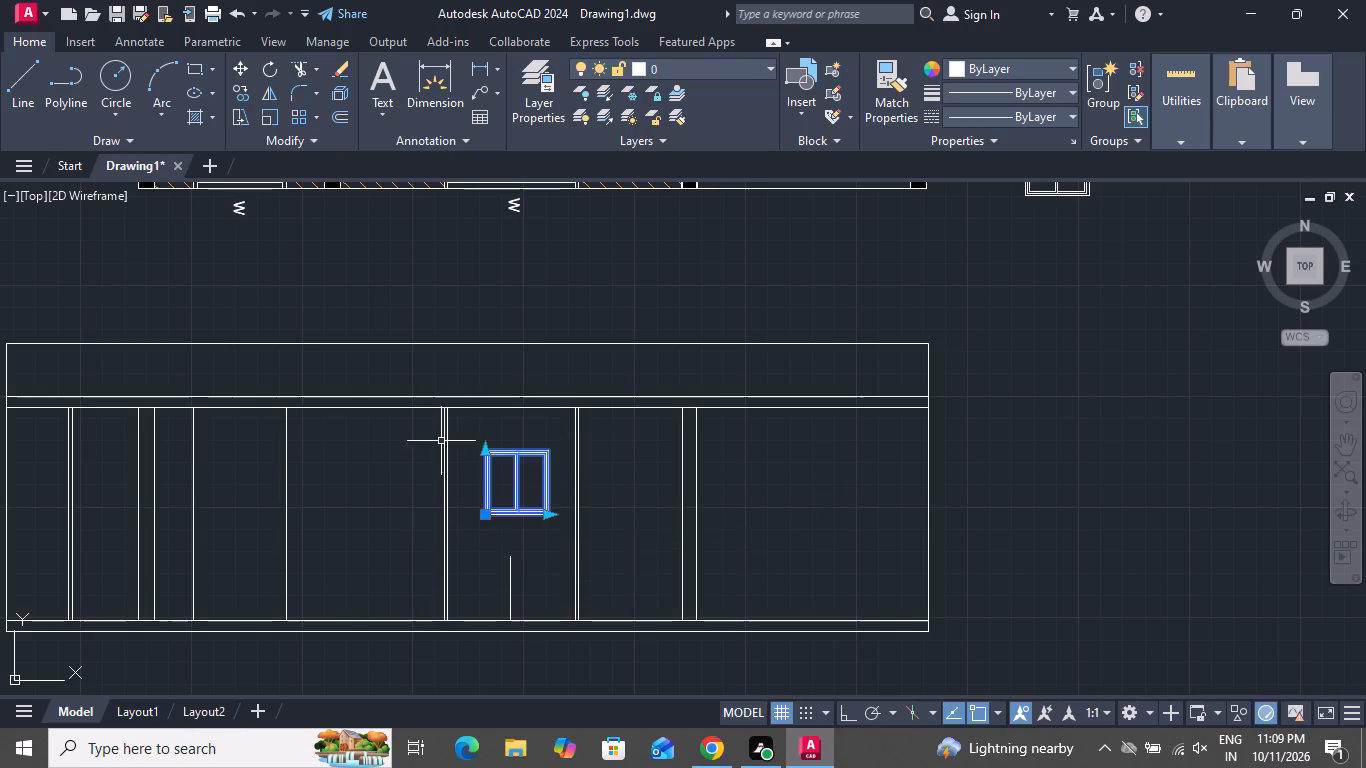
click(236, 77)
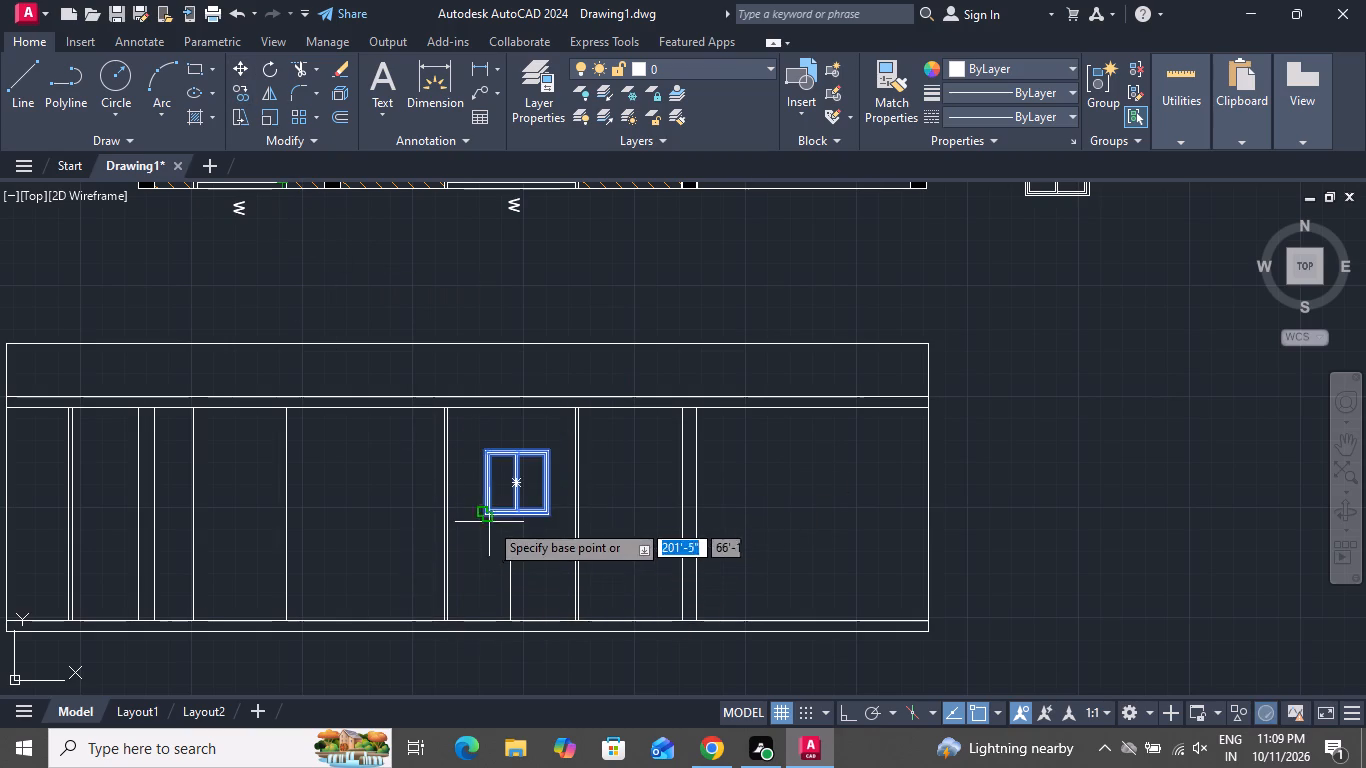
click(515, 518)
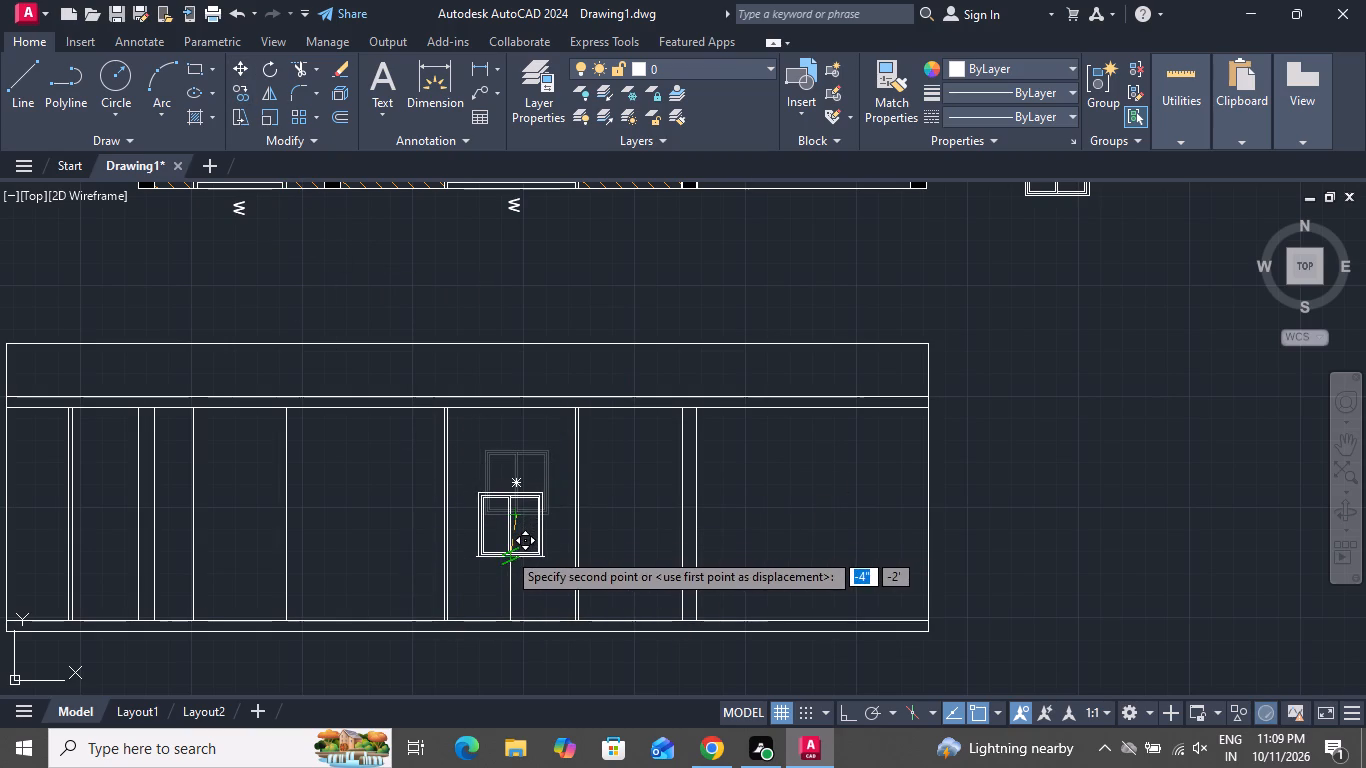
click(507, 551)
Stretch the hall bay's window wider to the east, and shift it west along the sill level, close to the bay's west line.
scroll(512, 511, up, 1)
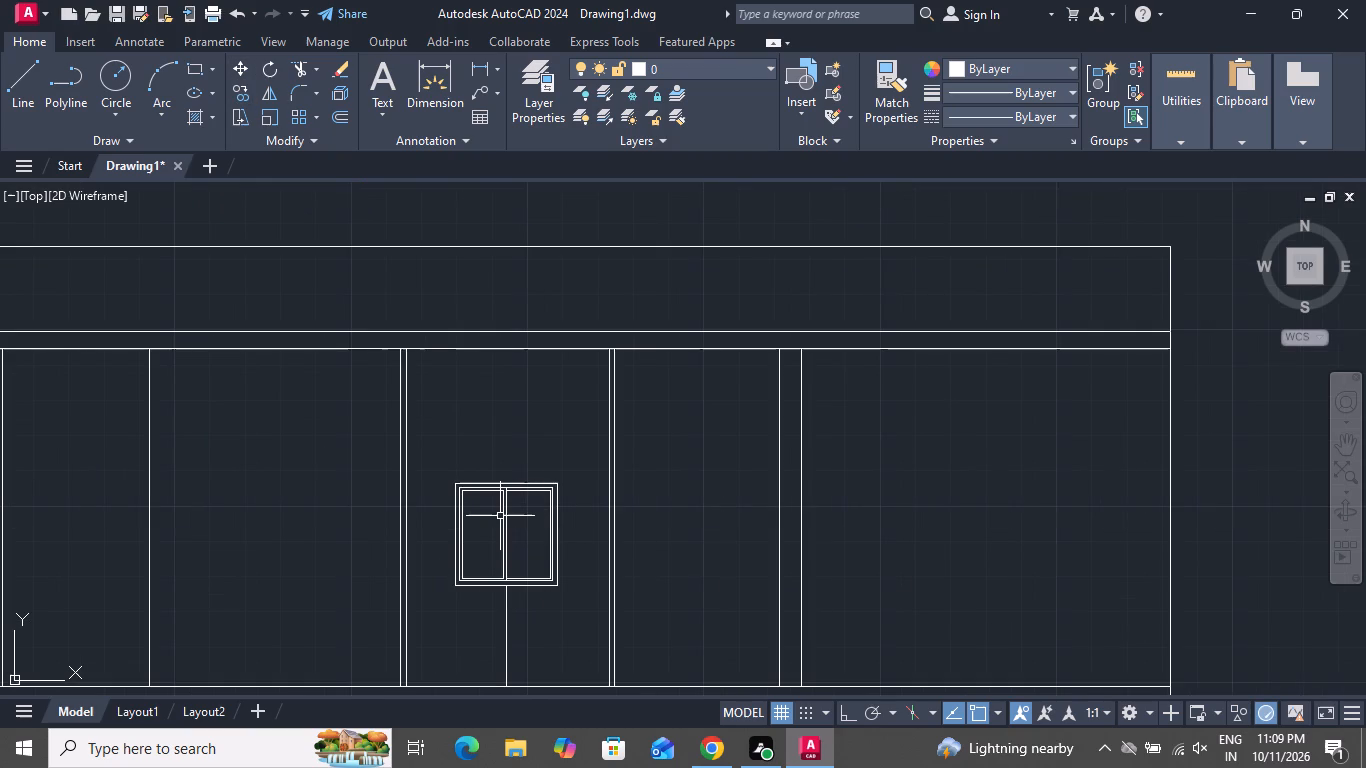
click(504, 510)
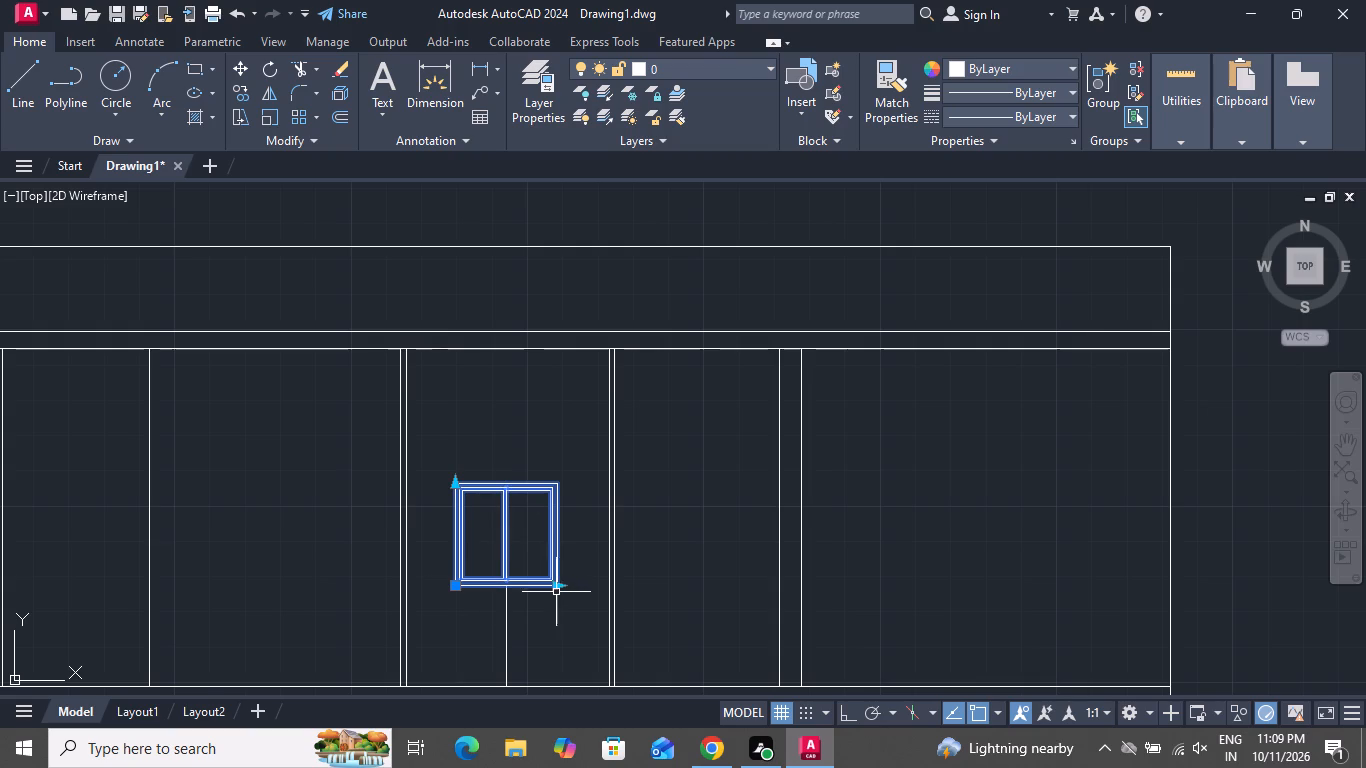
click(558, 587)
click(592, 582)
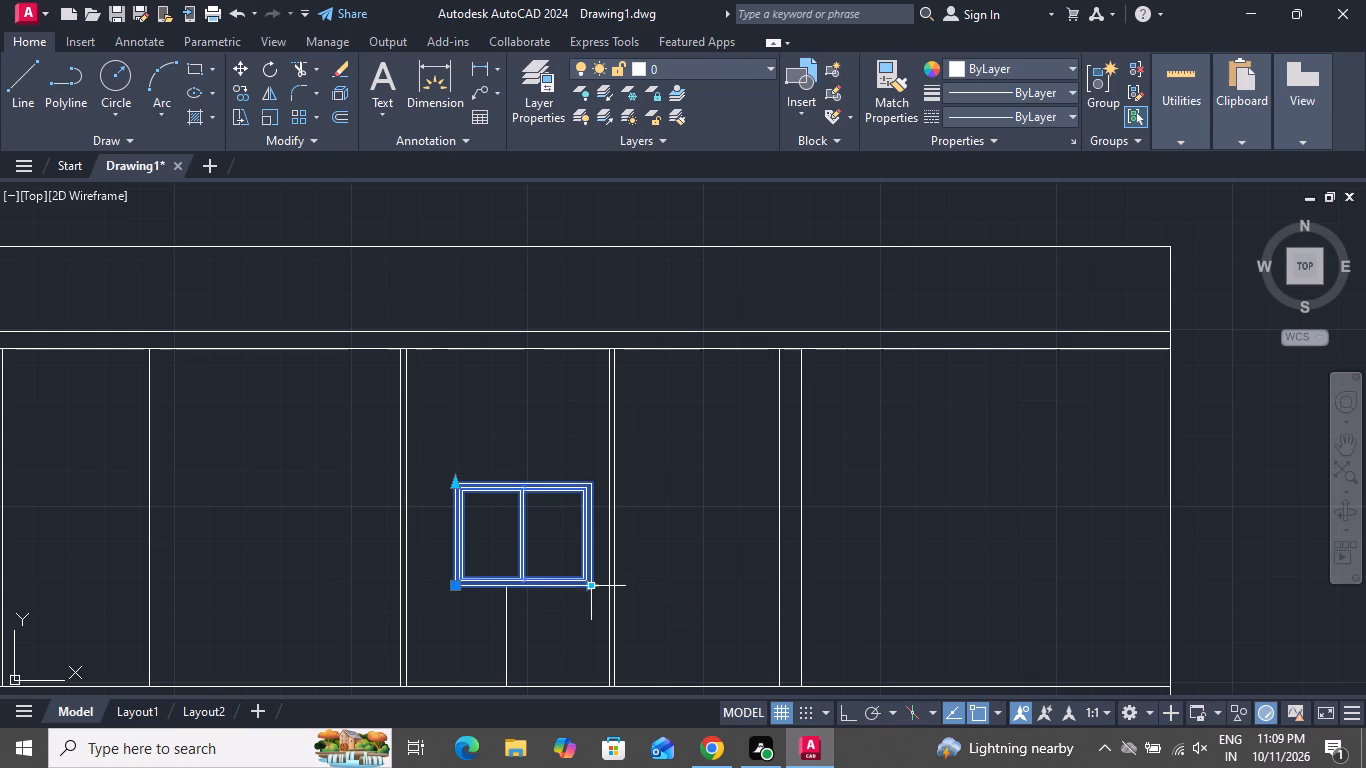
click(243, 67)
click(459, 528)
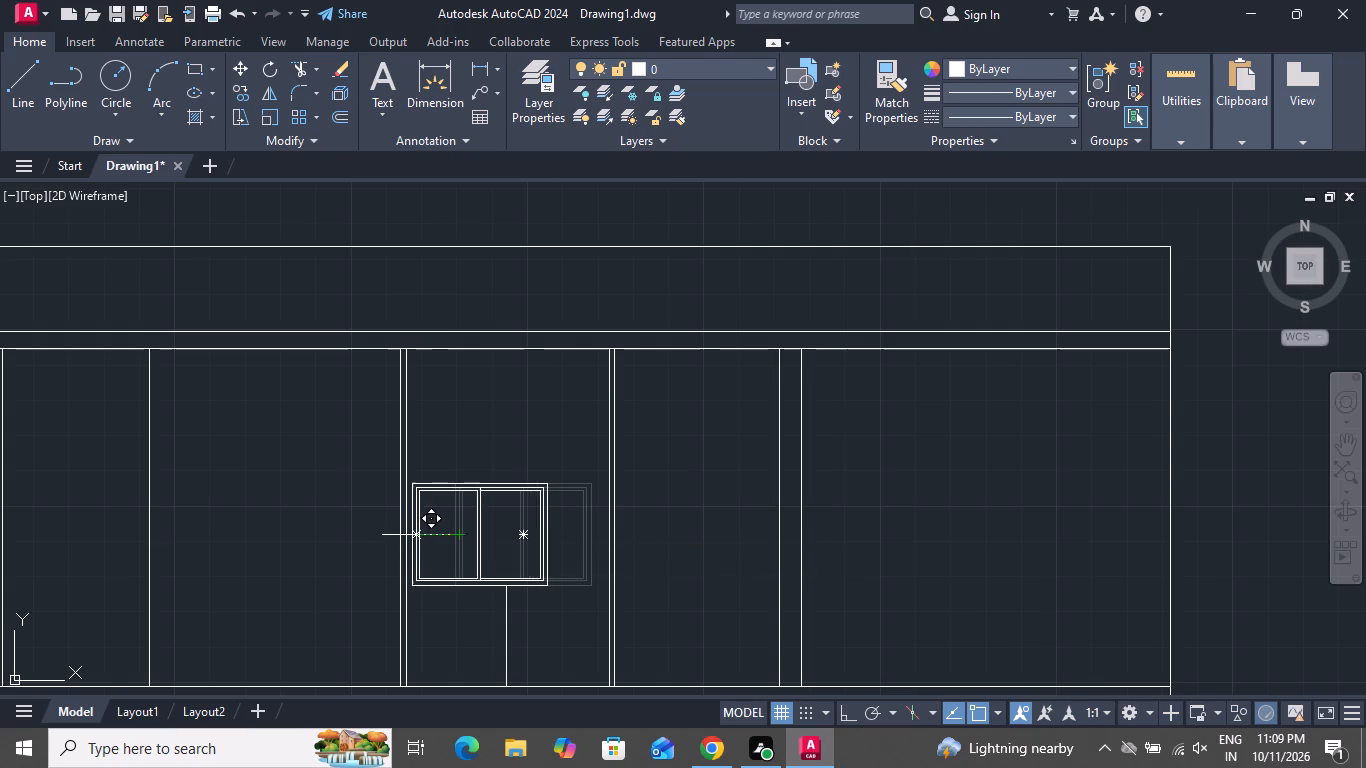
scroll(416, 535, down, 1)
scroll(416, 535, up, 1)
click(416, 535)
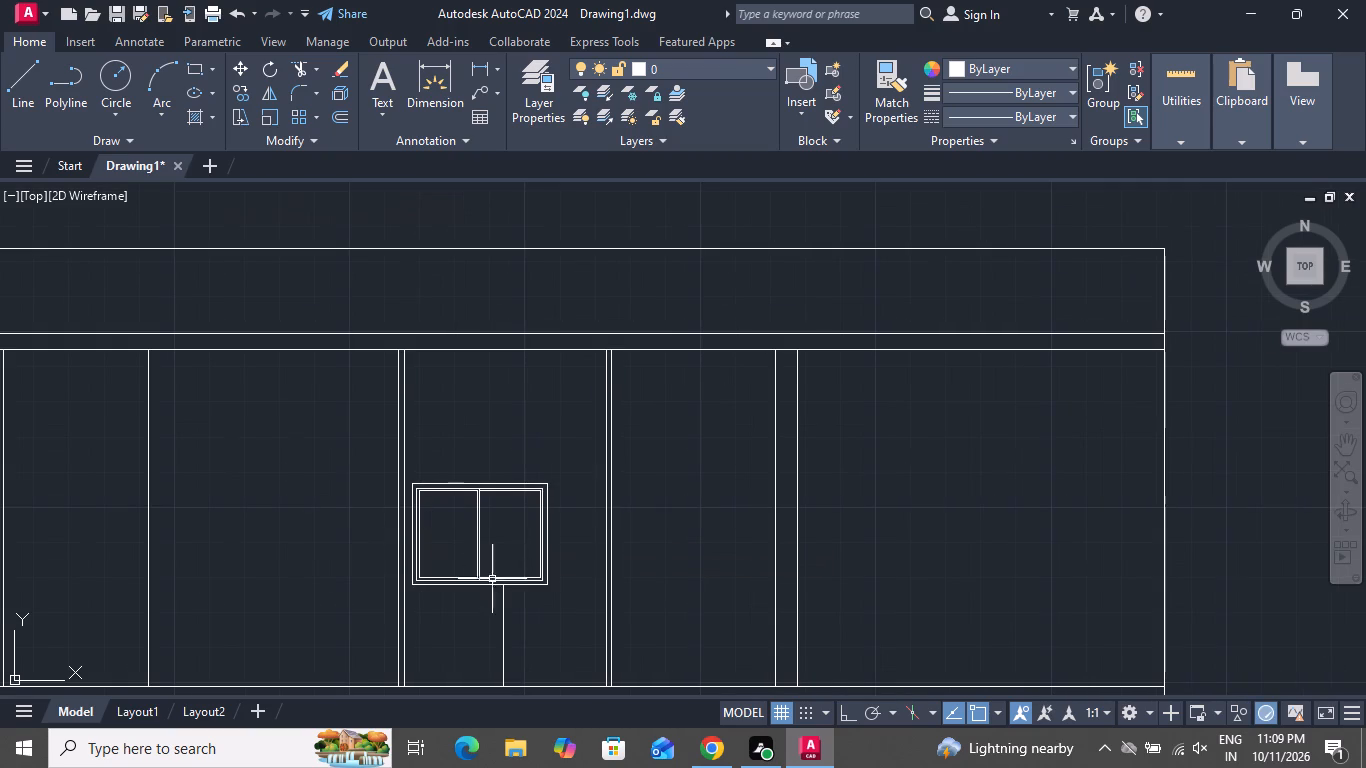
Enlarge the hall bay's window to 5' wide and raise its top edge to the size mark just above 4'.
click(488, 583)
click(544, 587)
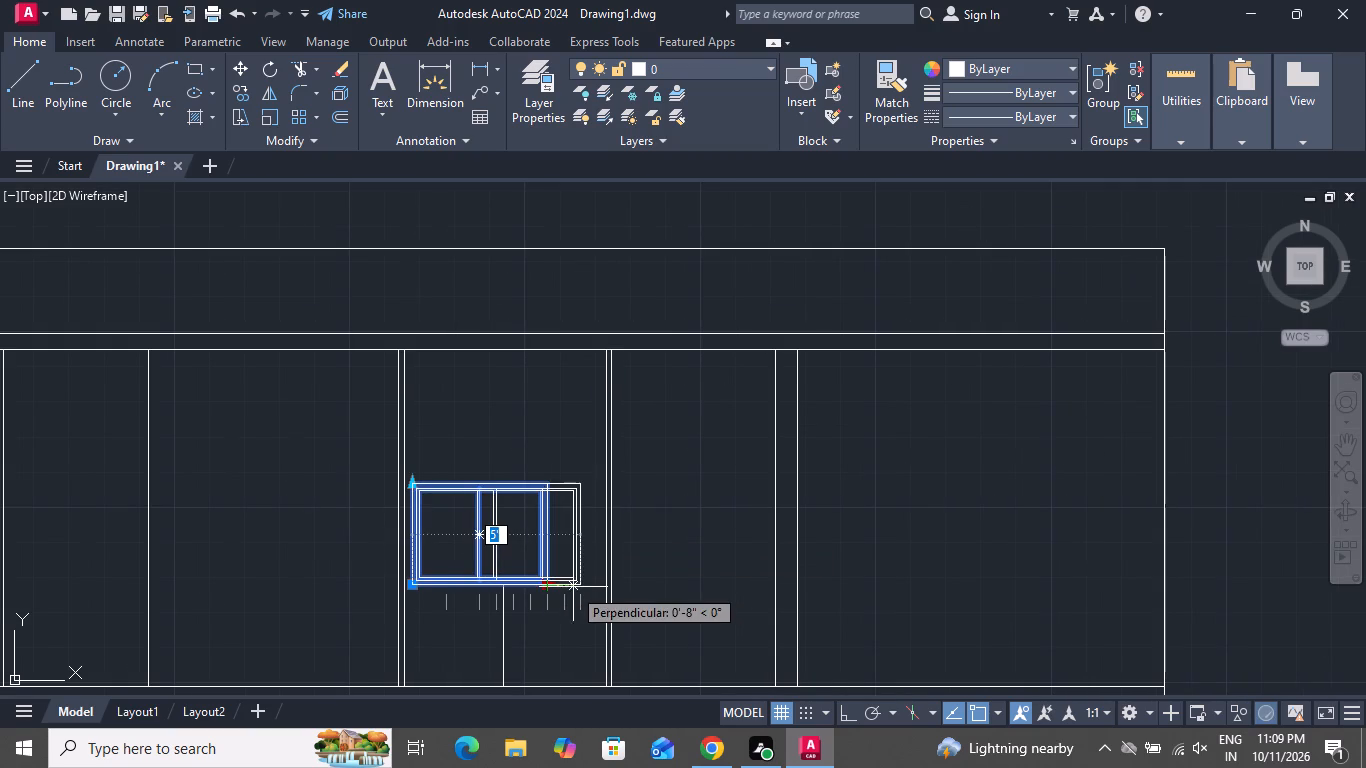
click(586, 587)
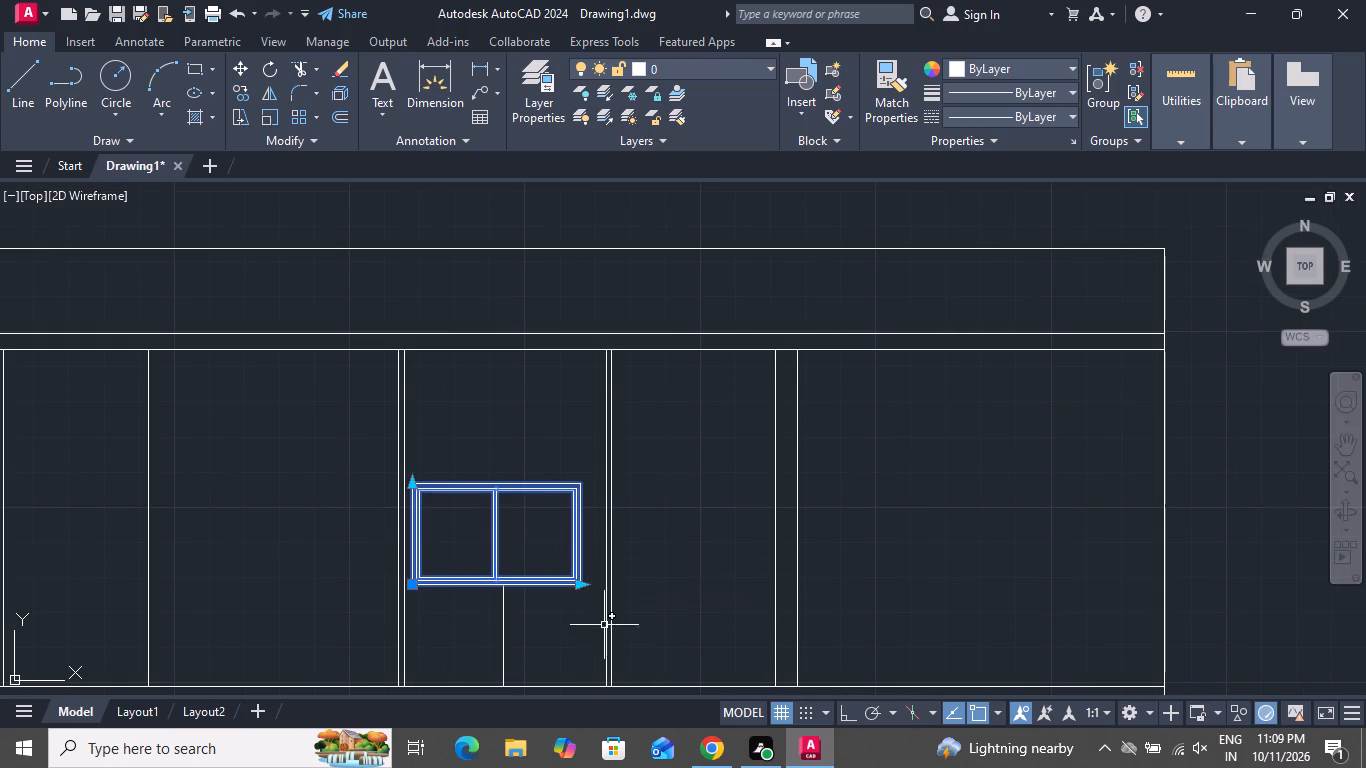
click(413, 480)
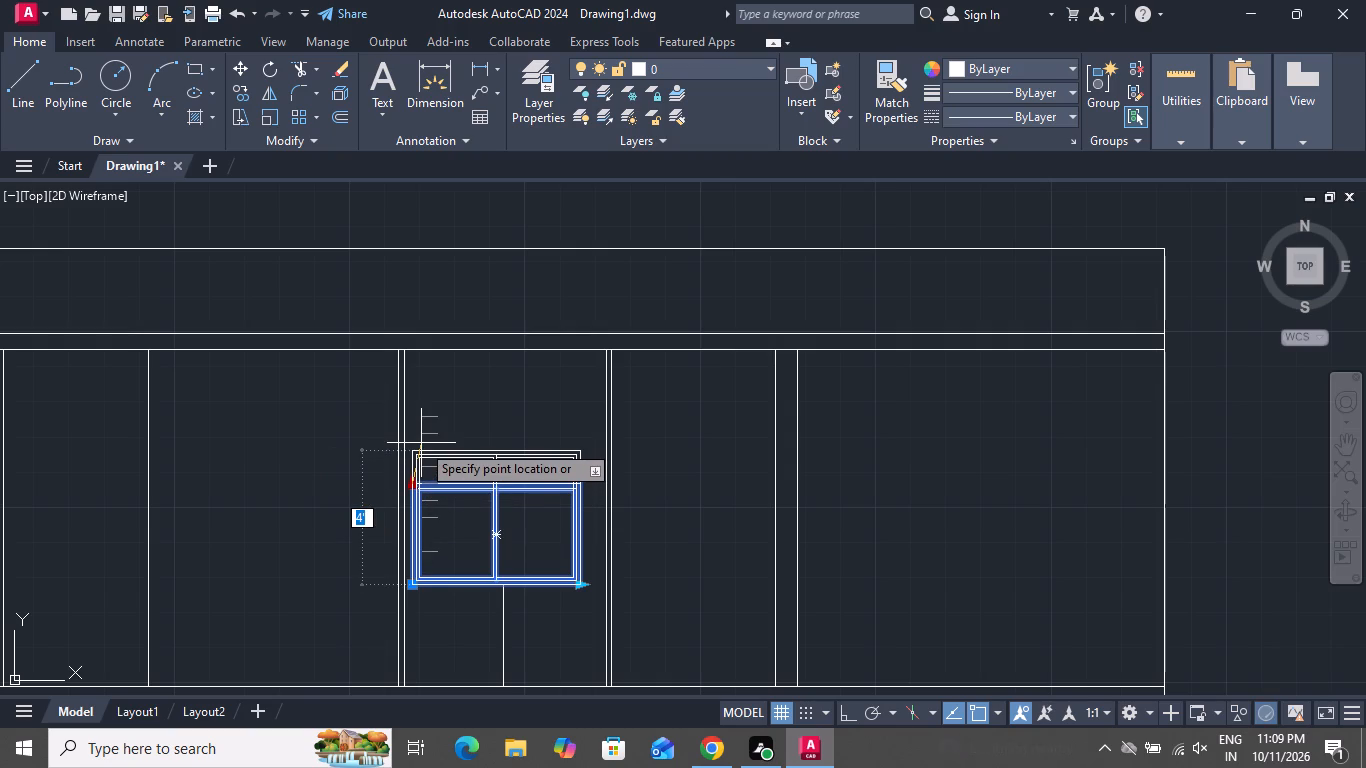
click(421, 437)
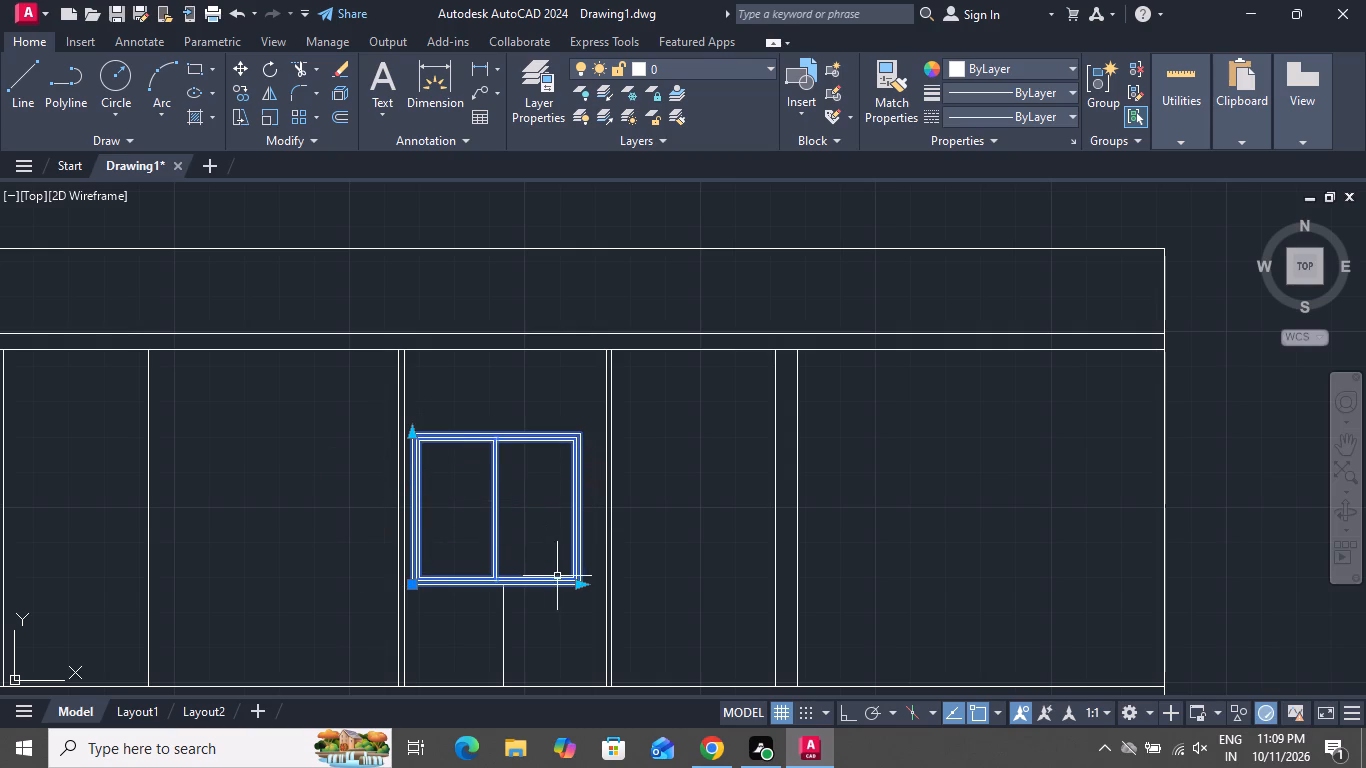
Move the enlarged window slightly east to fine-tune its position over the sill-height line in the hall bay.
scroll(566, 594, down, 1)
scroll(566, 594, up, 1)
scroll(543, 434, down, 1)
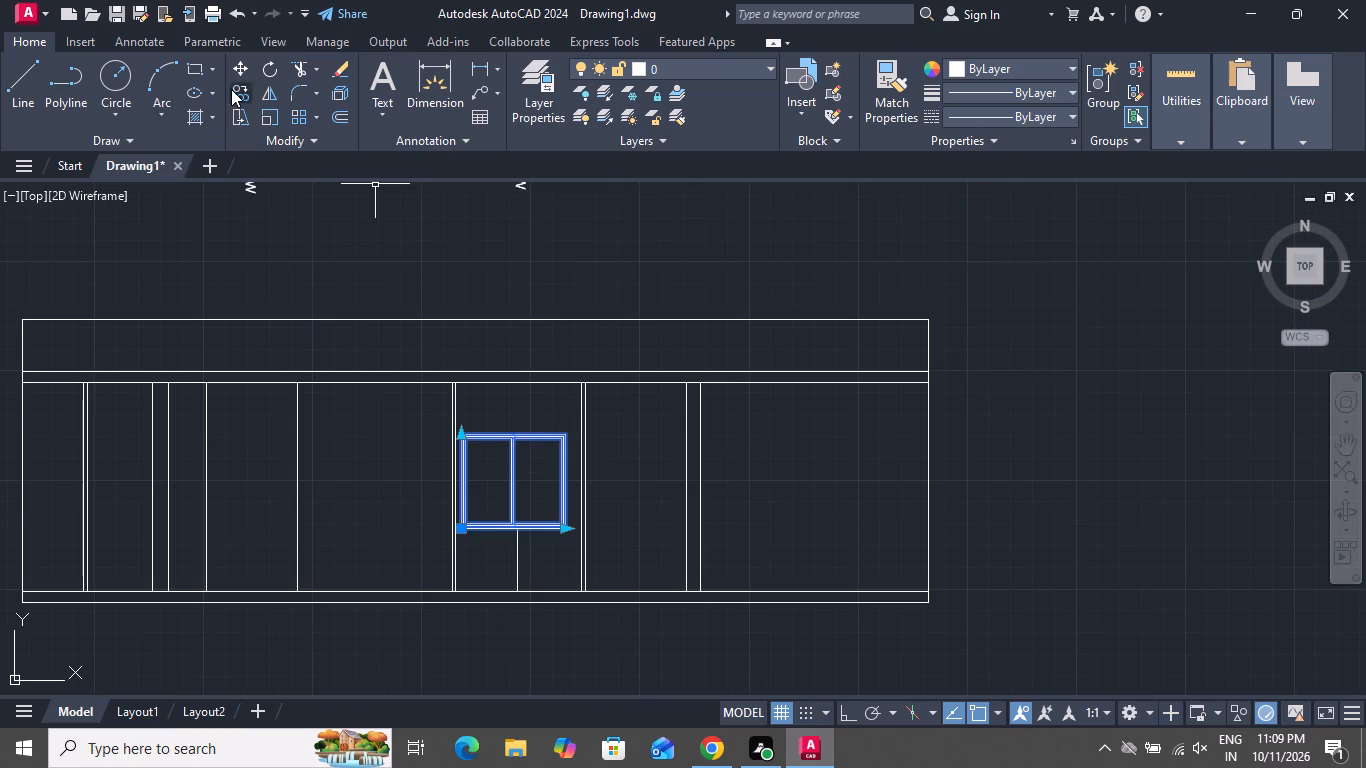
click(235, 74)
click(506, 485)
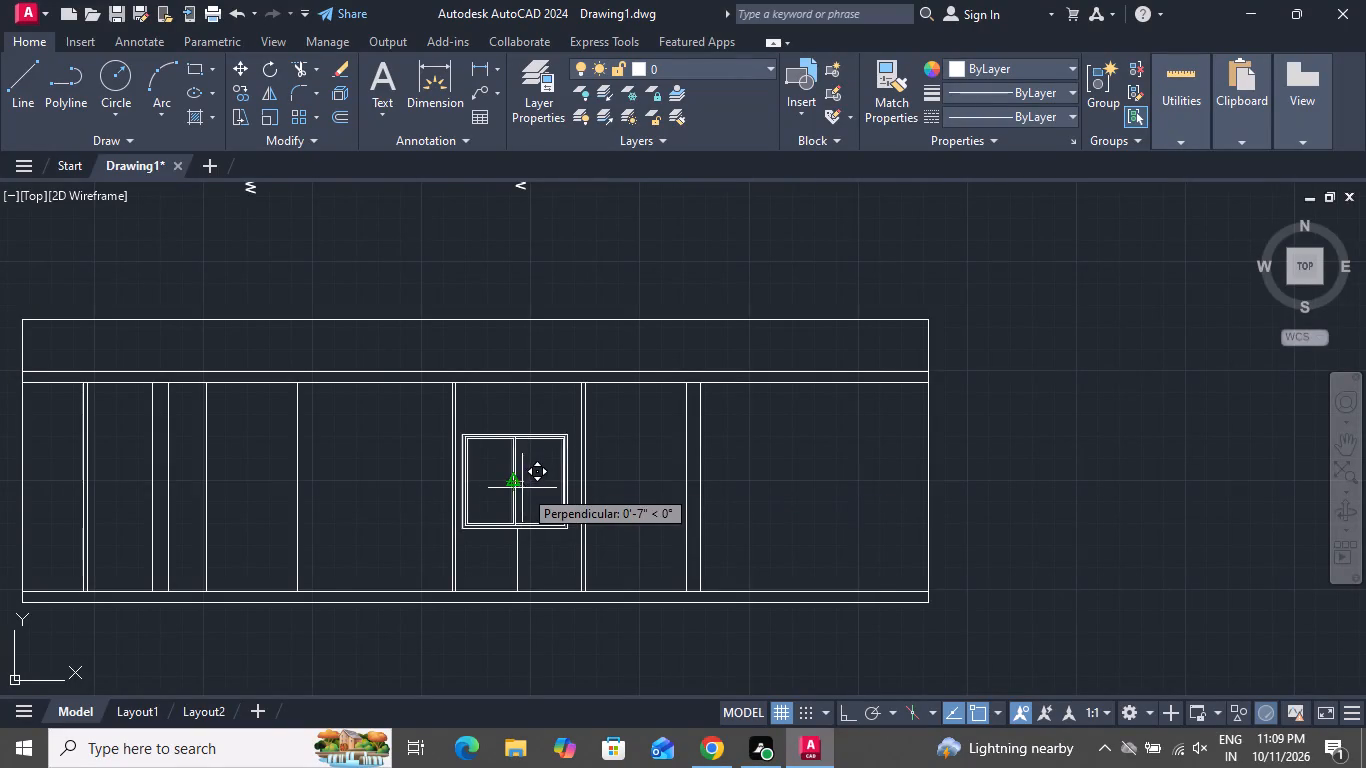
scroll(520, 488, up, 1)
scroll(520, 488, down, 1)
scroll(519, 485, up, 1)
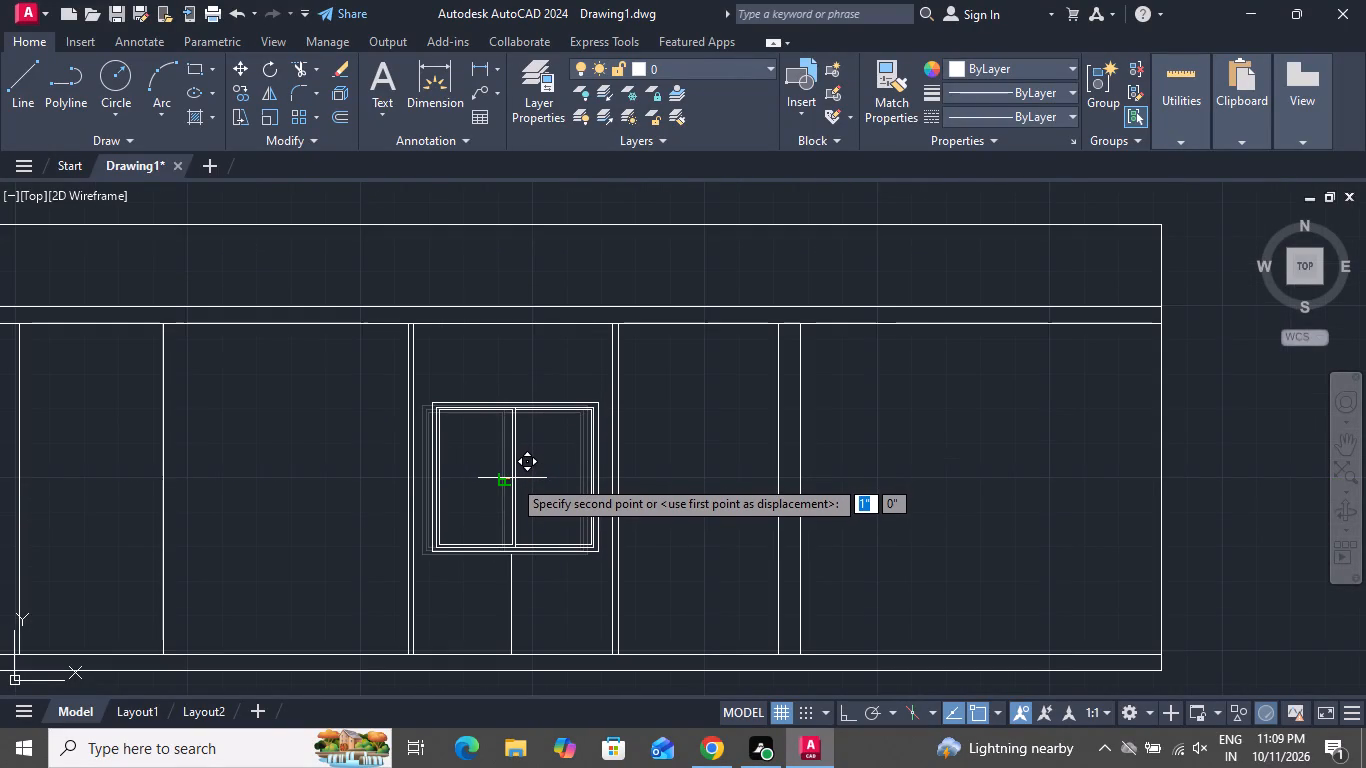
click(512, 481)
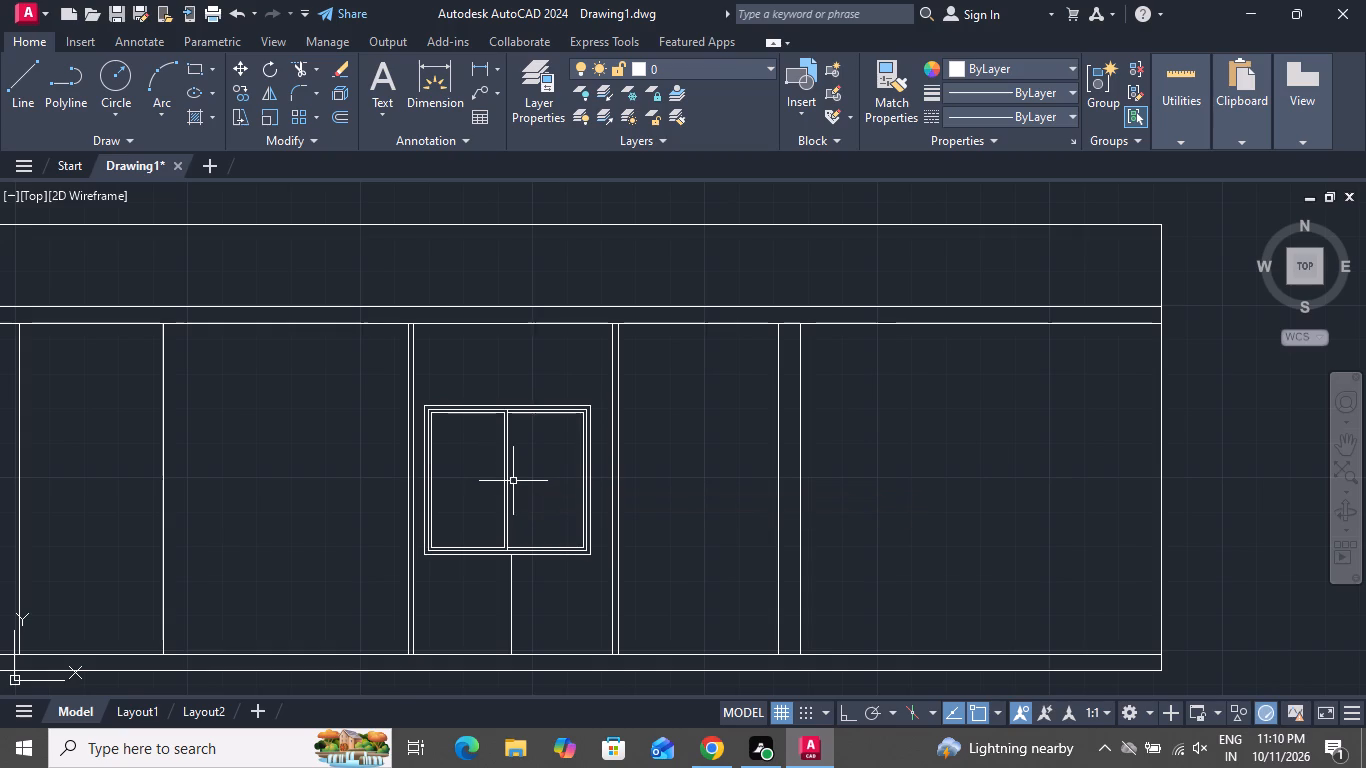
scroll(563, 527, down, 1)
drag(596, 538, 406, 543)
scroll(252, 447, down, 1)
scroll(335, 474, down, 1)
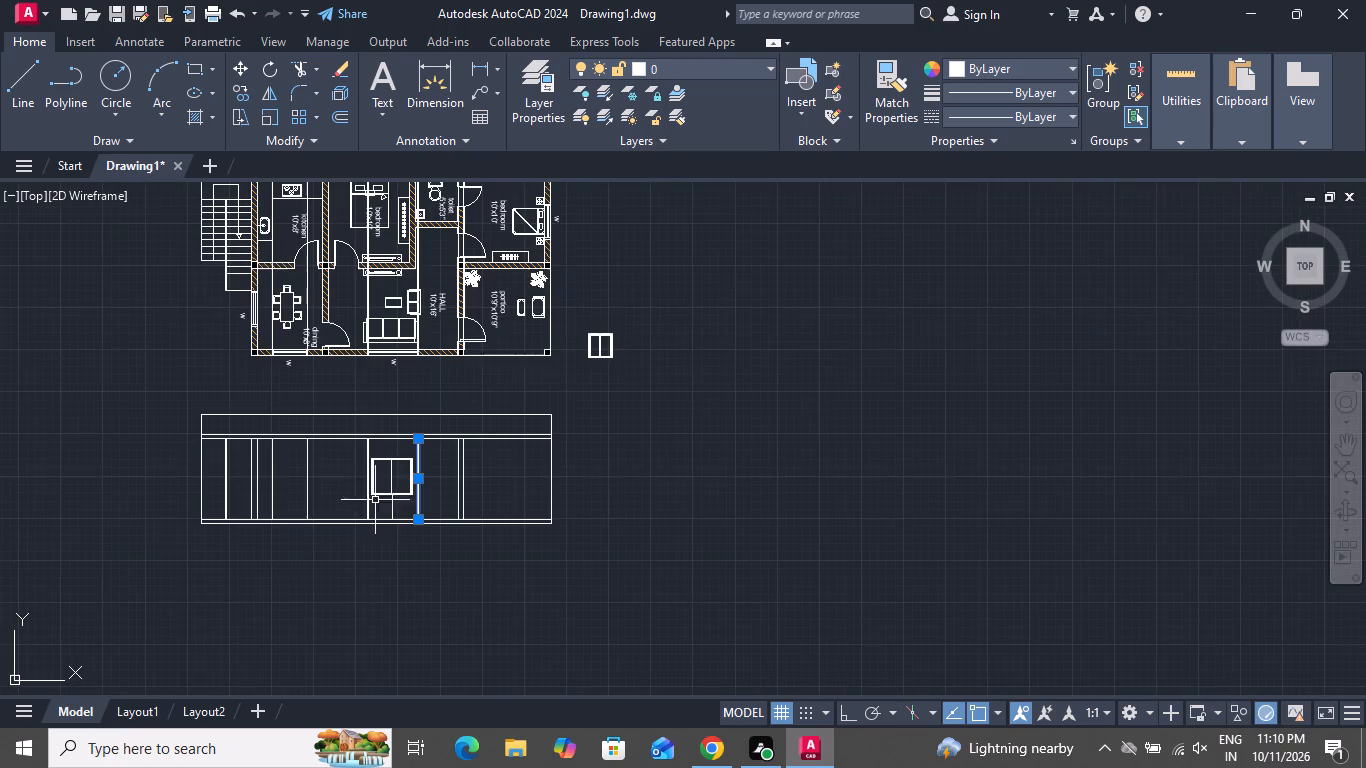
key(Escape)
Move the spare window block from beside the rotated plan into the elevation bay below the dining window.
scroll(274, 460, up, 1)
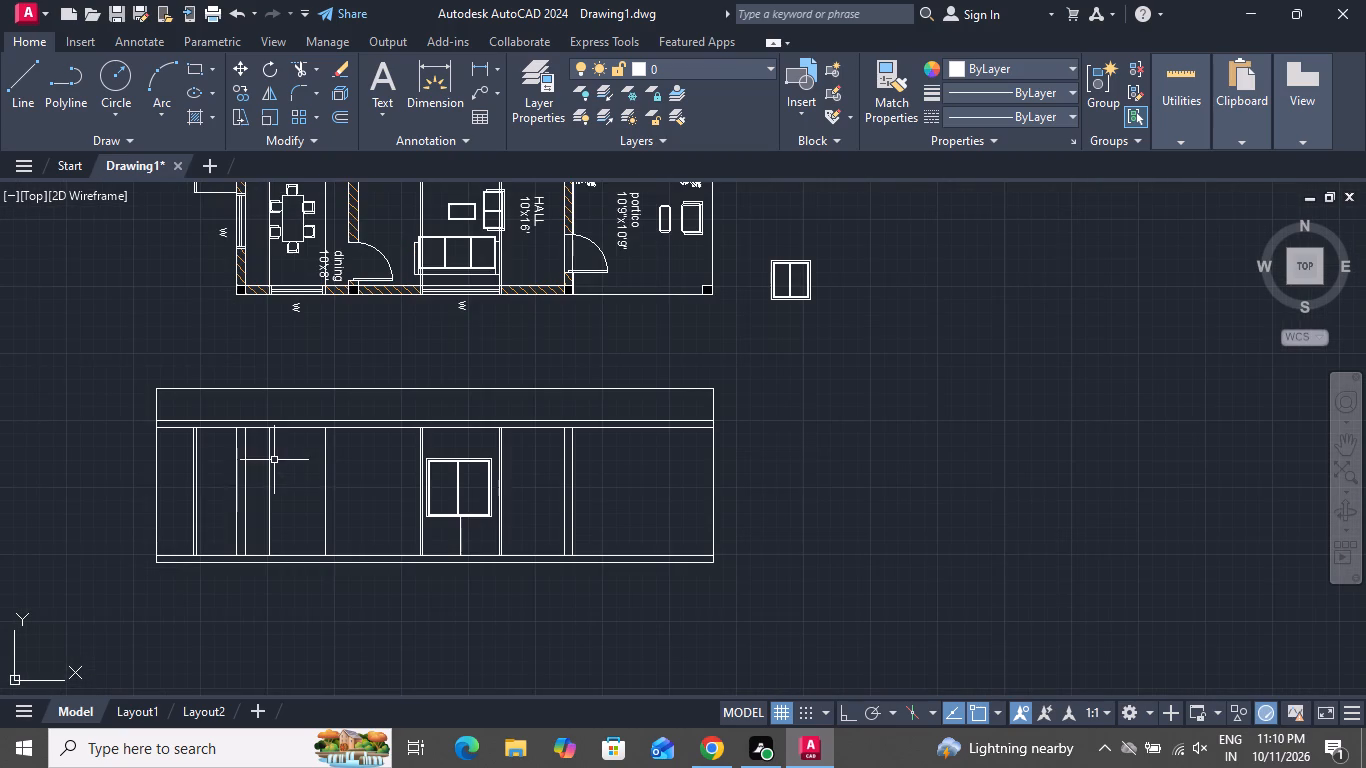
click(799, 300)
click(240, 75)
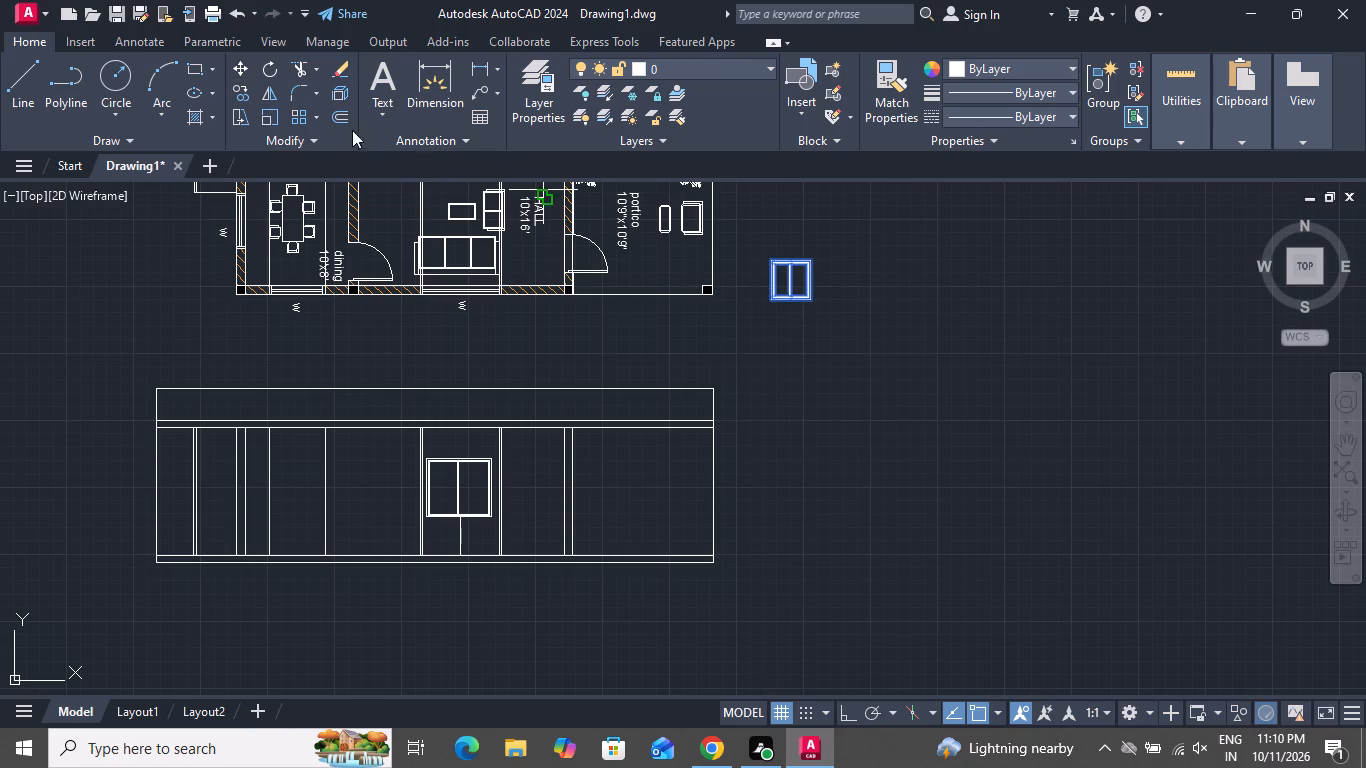
click(793, 286)
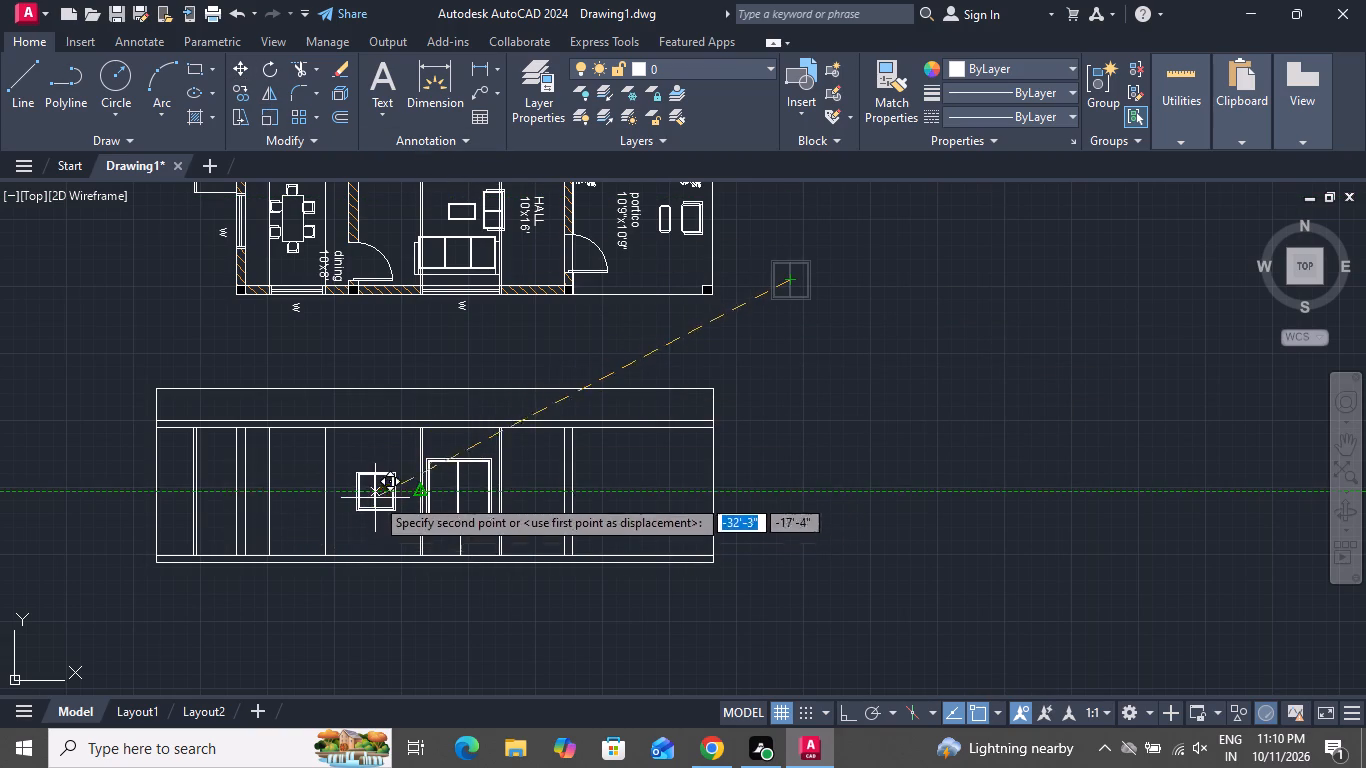
scroll(377, 496, up, 1)
scroll(377, 496, down, 1)
scroll(377, 496, up, 3)
scroll(403, 465, down, 1)
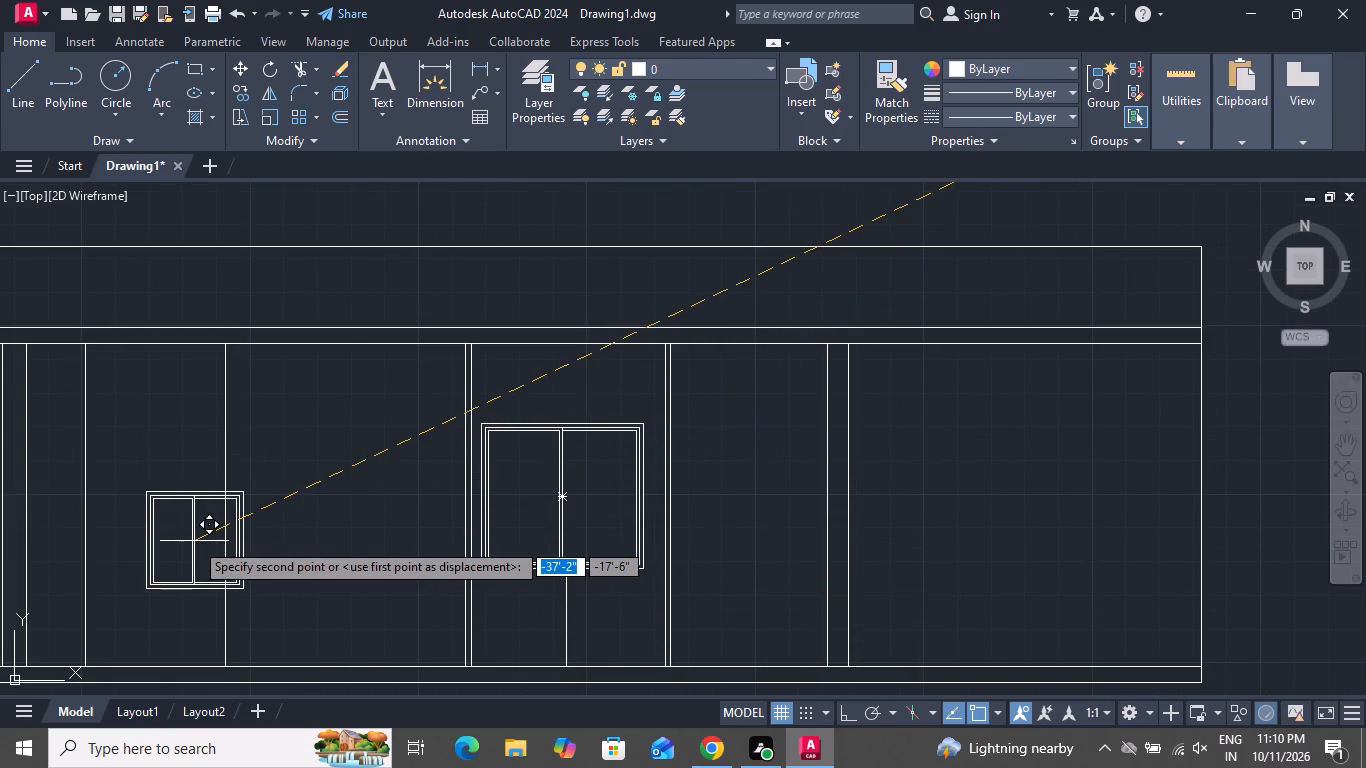
scroll(194, 541, down, 2)
scroll(204, 541, up, 1)
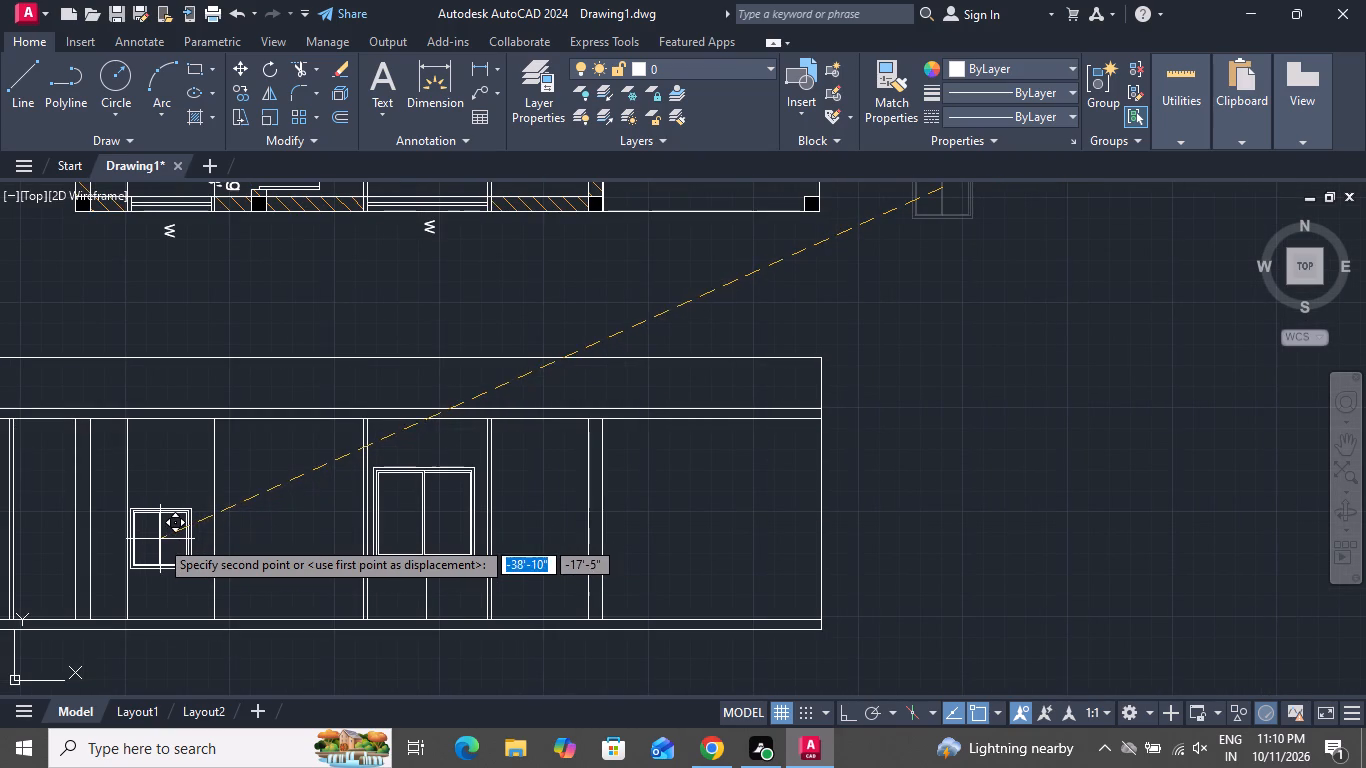
click(172, 538)
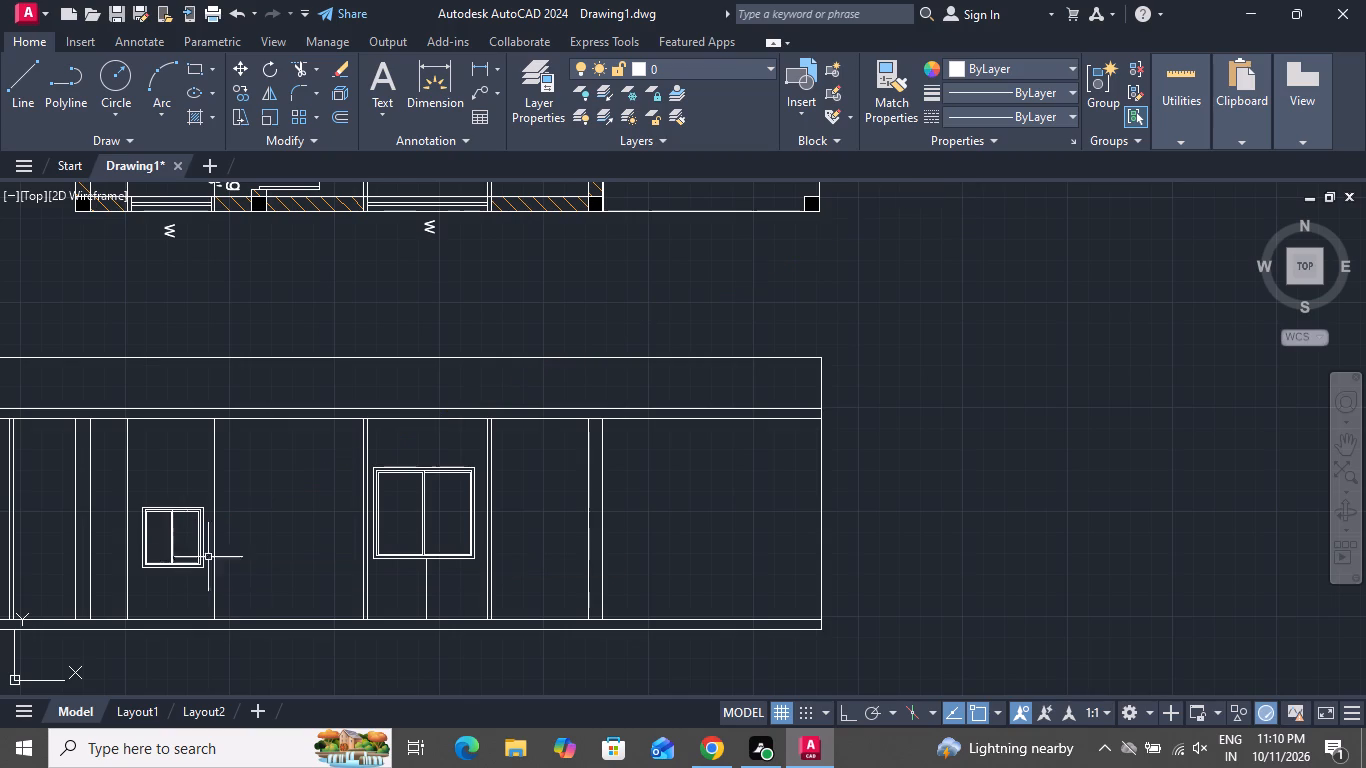
Move the dining bay's window by its lower-right corner about 3" west and 3" up.
scroll(257, 575, down, 1)
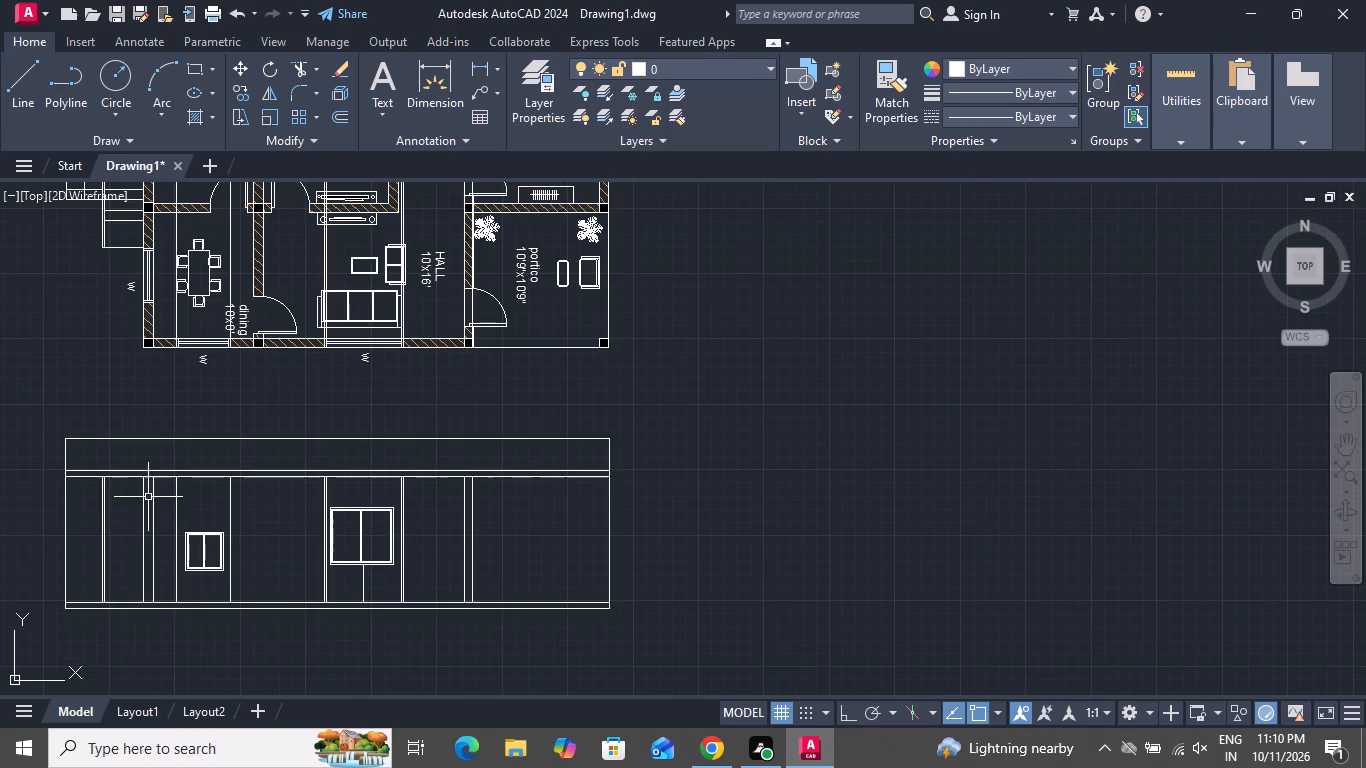
scroll(198, 589, up, 2)
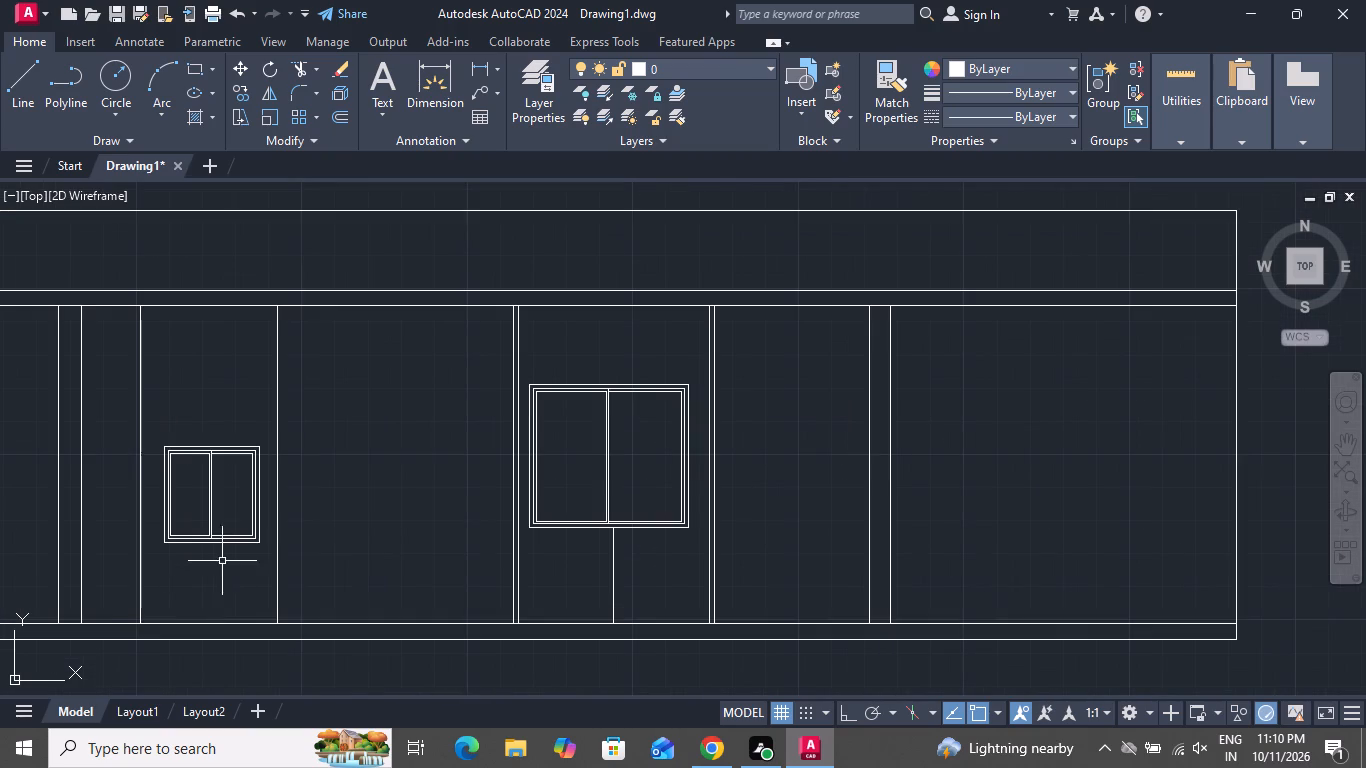
click(231, 540)
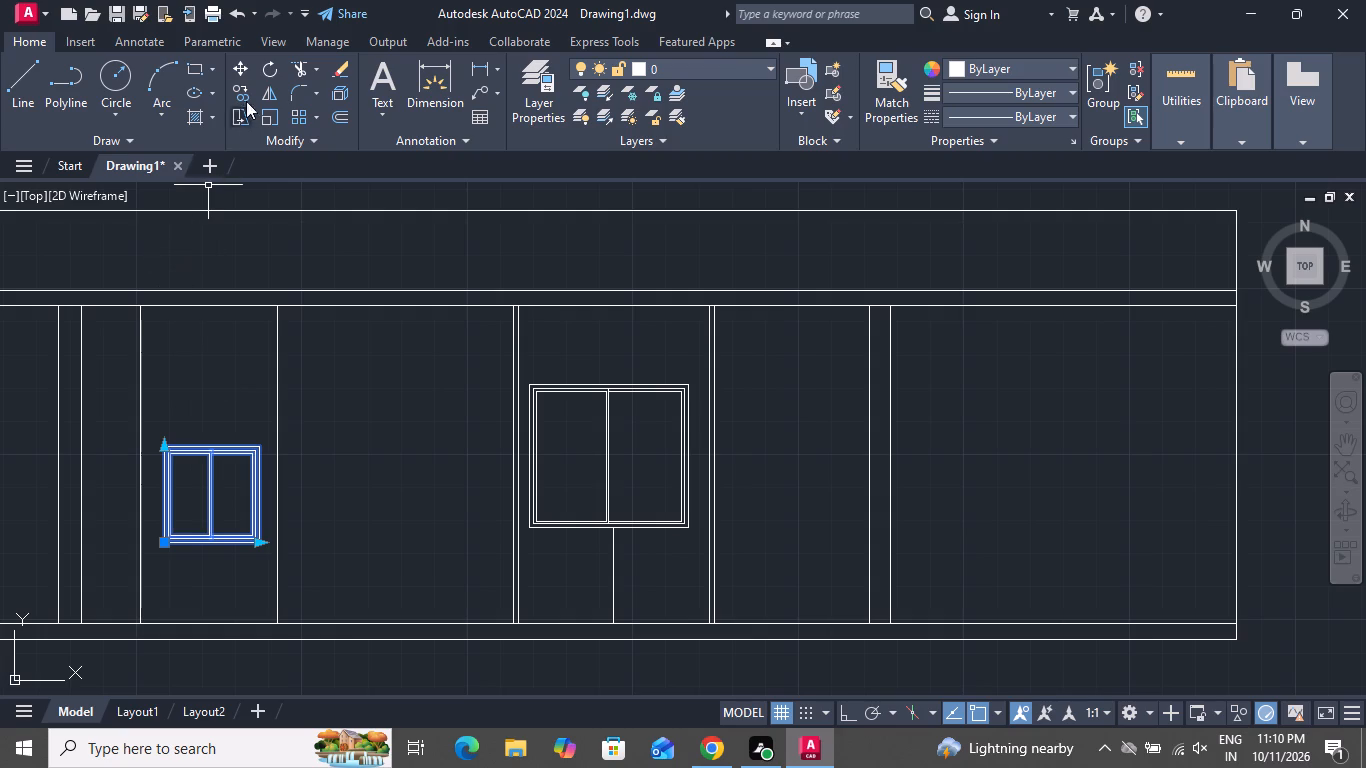
click(243, 69)
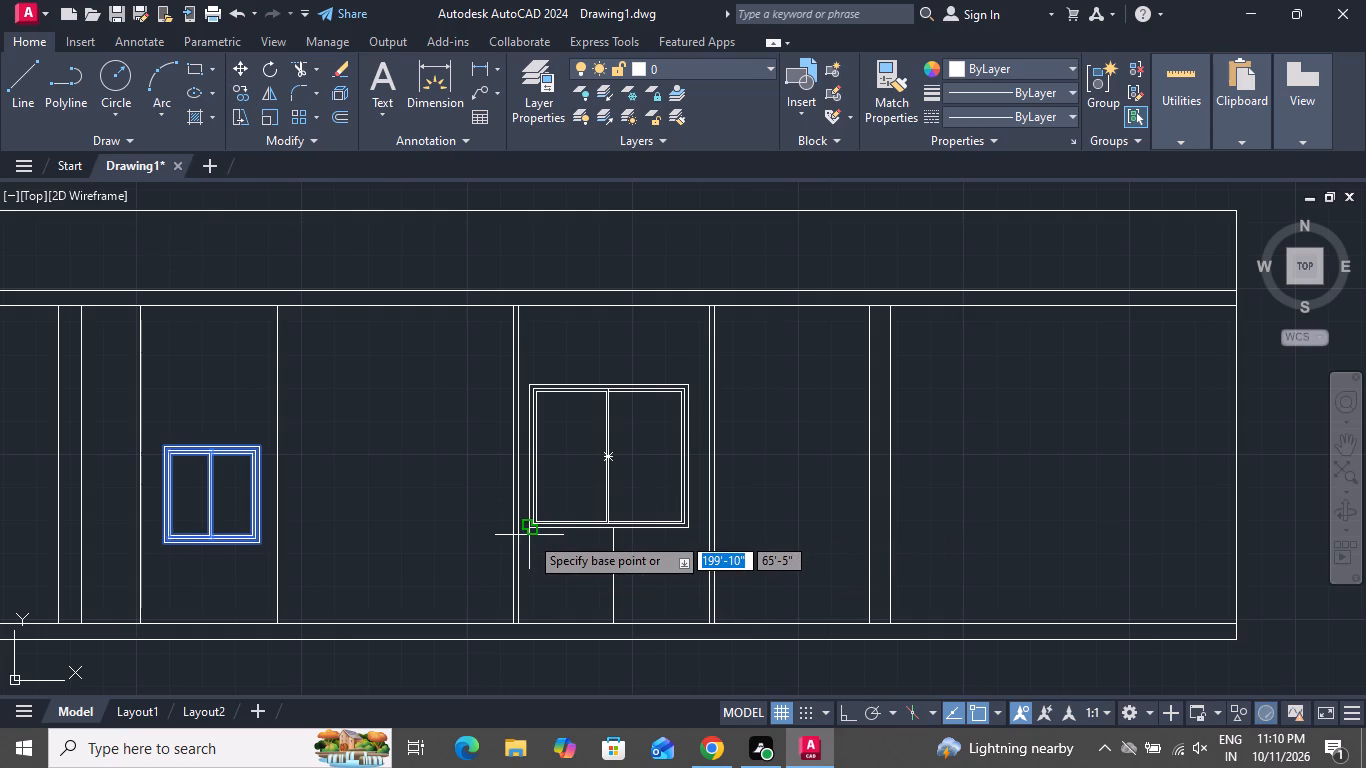
click(258, 545)
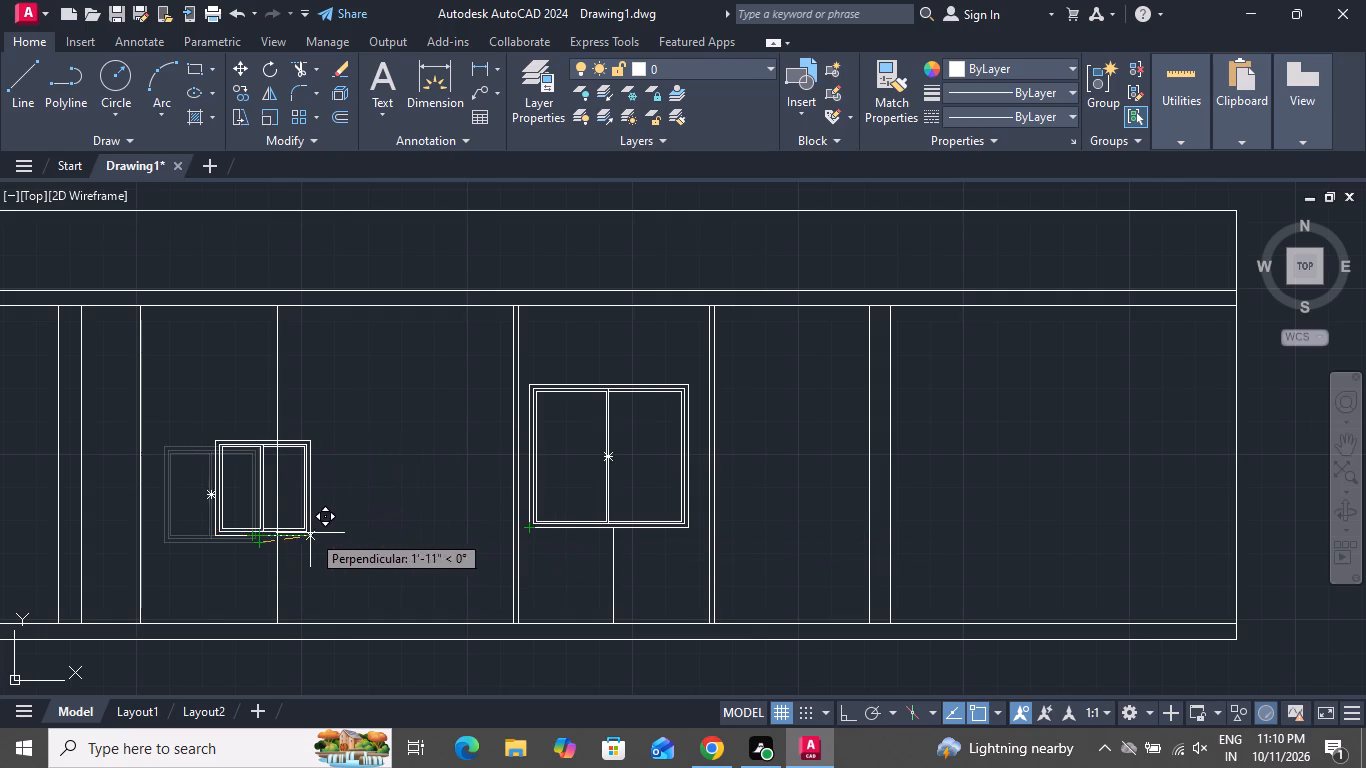
click(252, 534)
Hatch the elevation's two wall strips, beside the dining window bay and between hall and portico, with the ANSI31 pattern.
scroll(306, 564, up, 1)
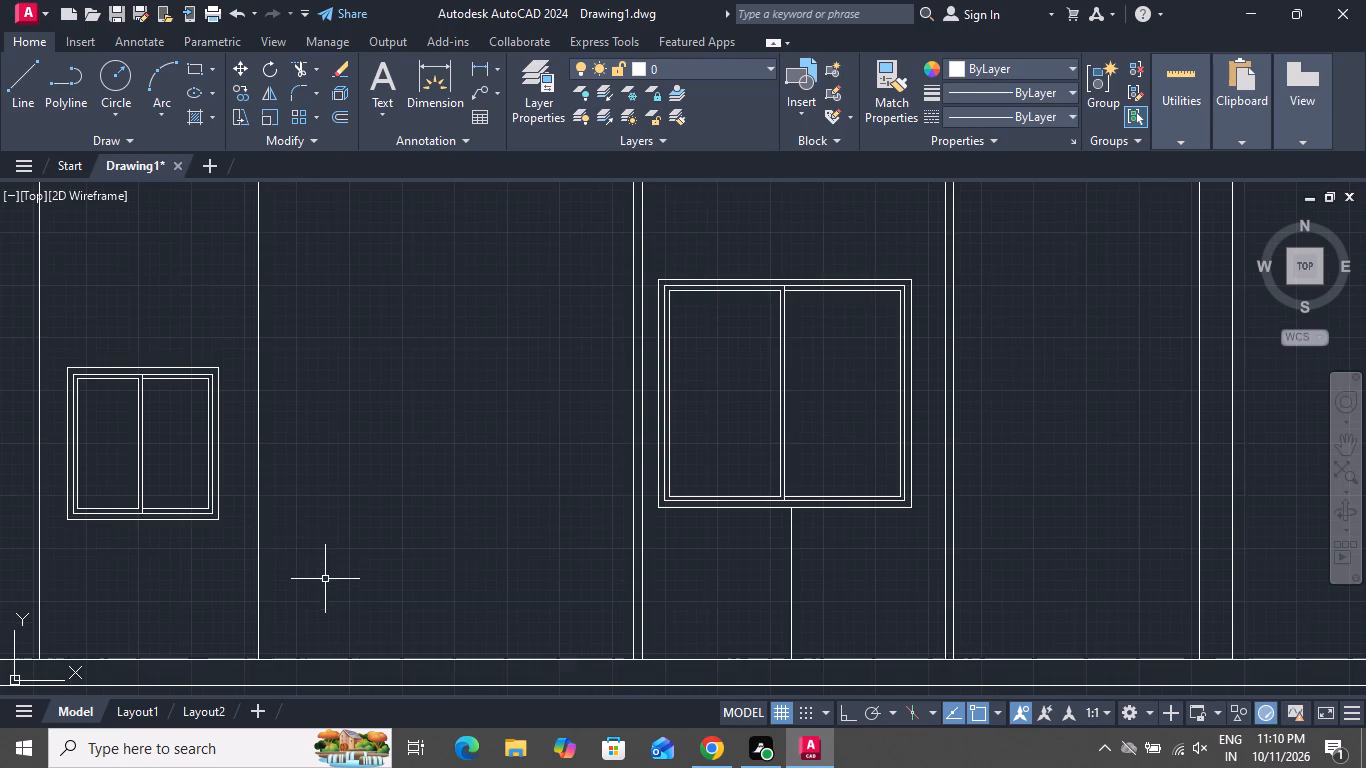
scroll(333, 600, down, 1)
scroll(370, 653, up, 1)
scroll(370, 653, down, 2)
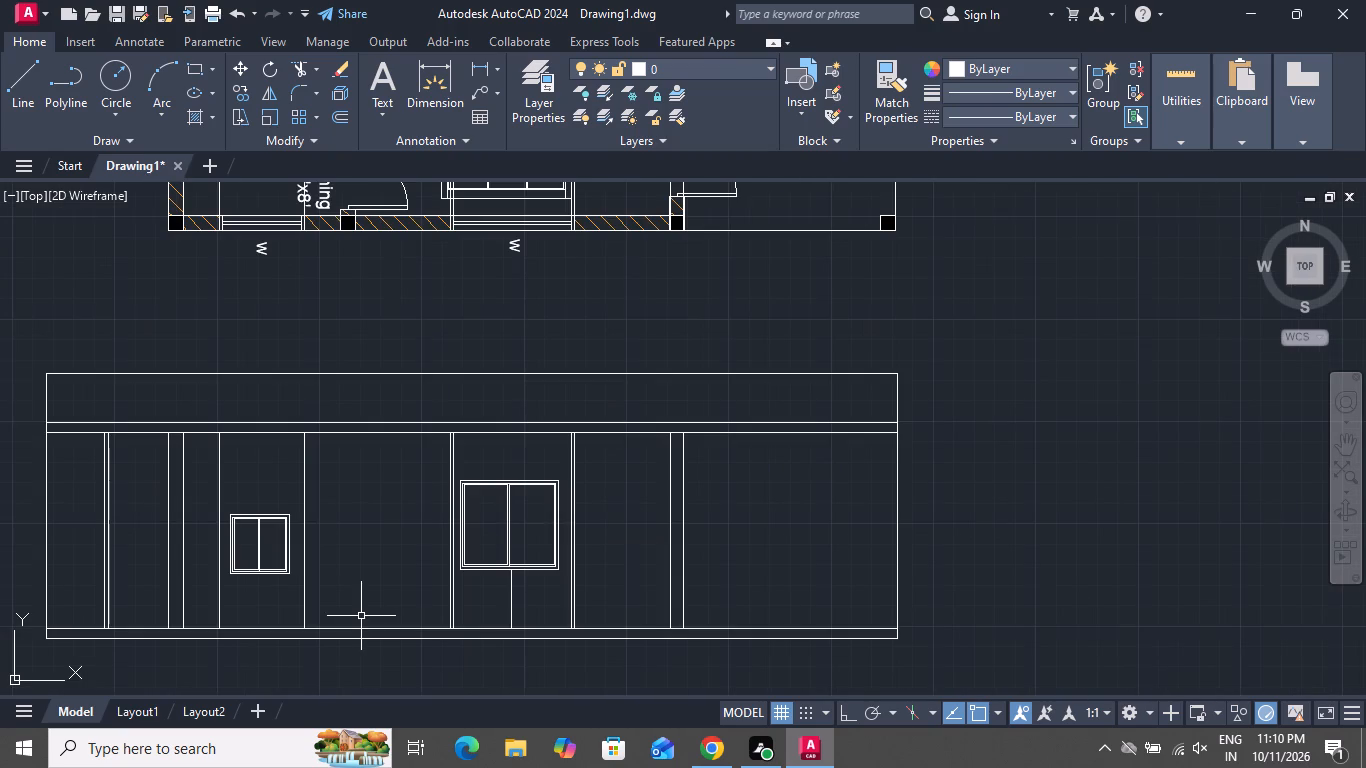
scroll(366, 615, down, 1)
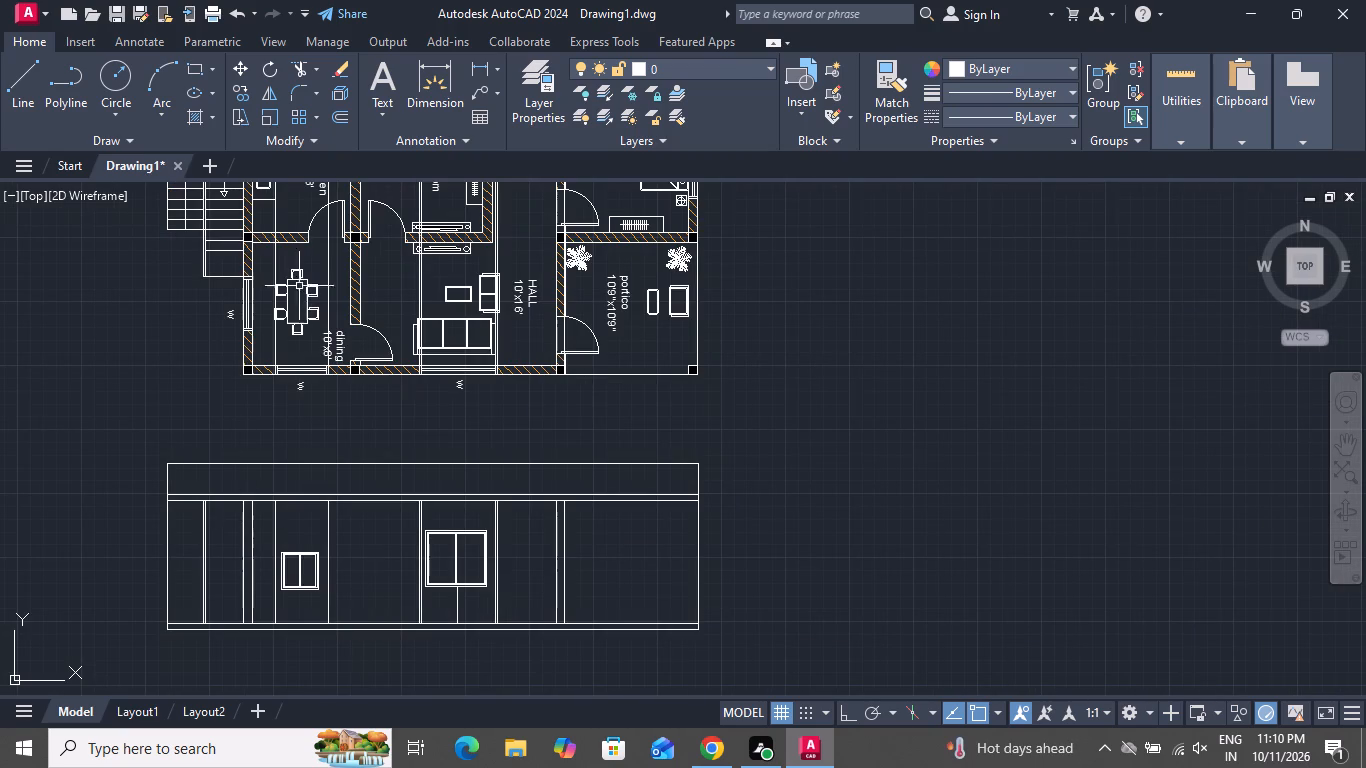
click(197, 122)
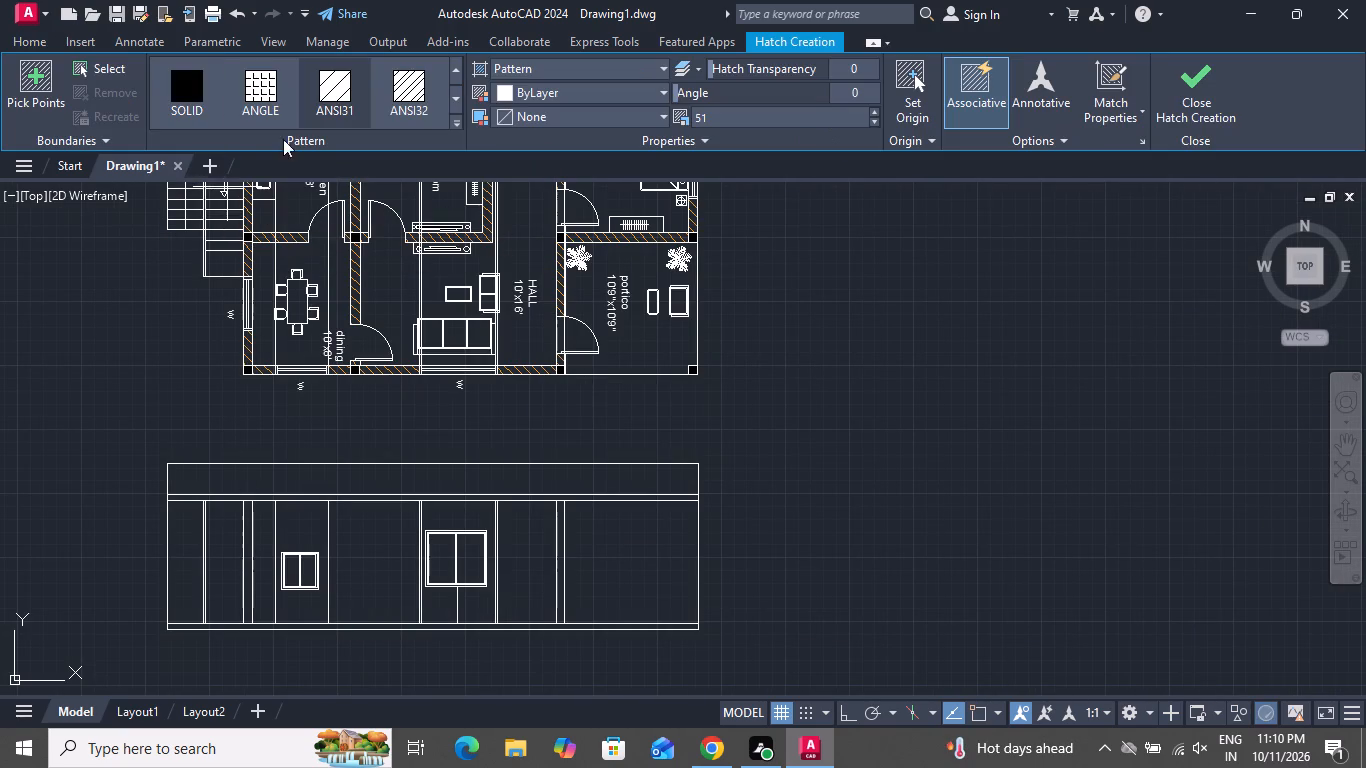
click(338, 92)
scroll(225, 644, up, 2)
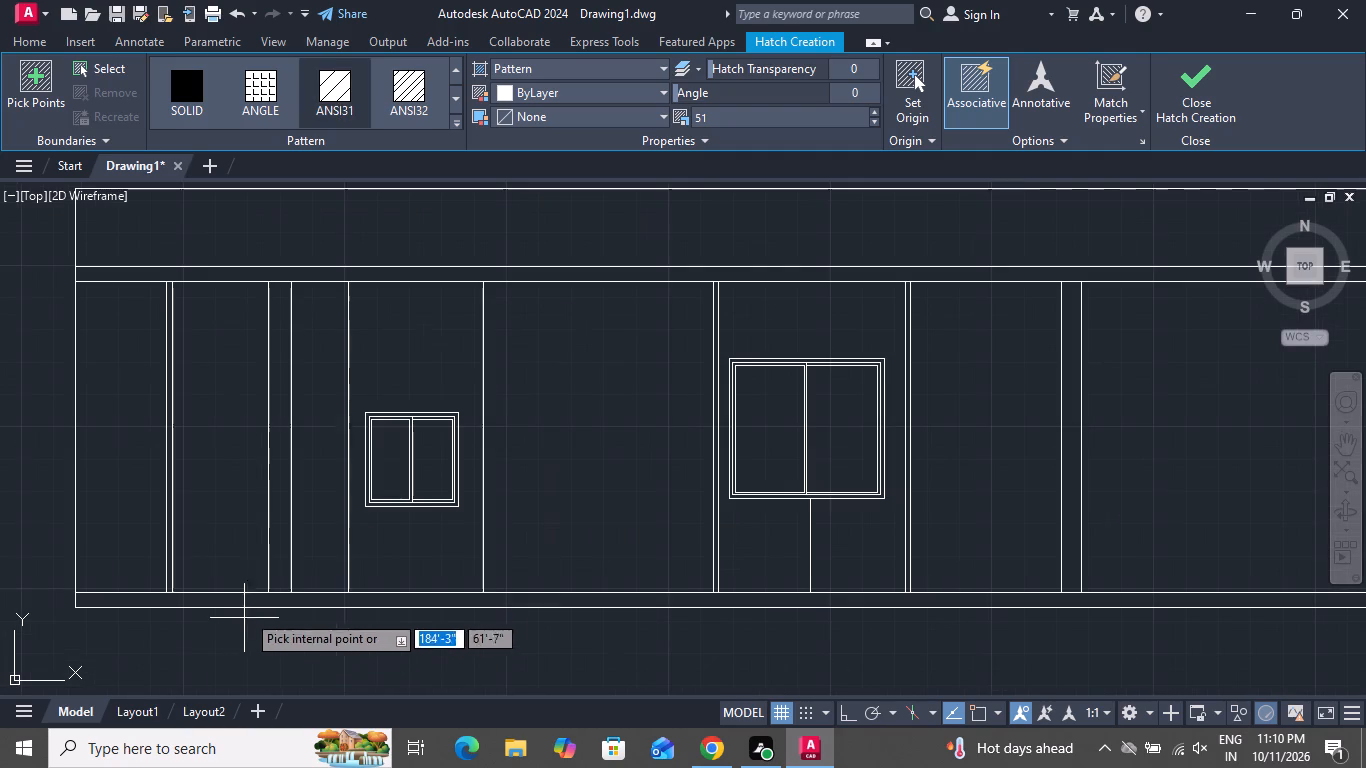
click(276, 559)
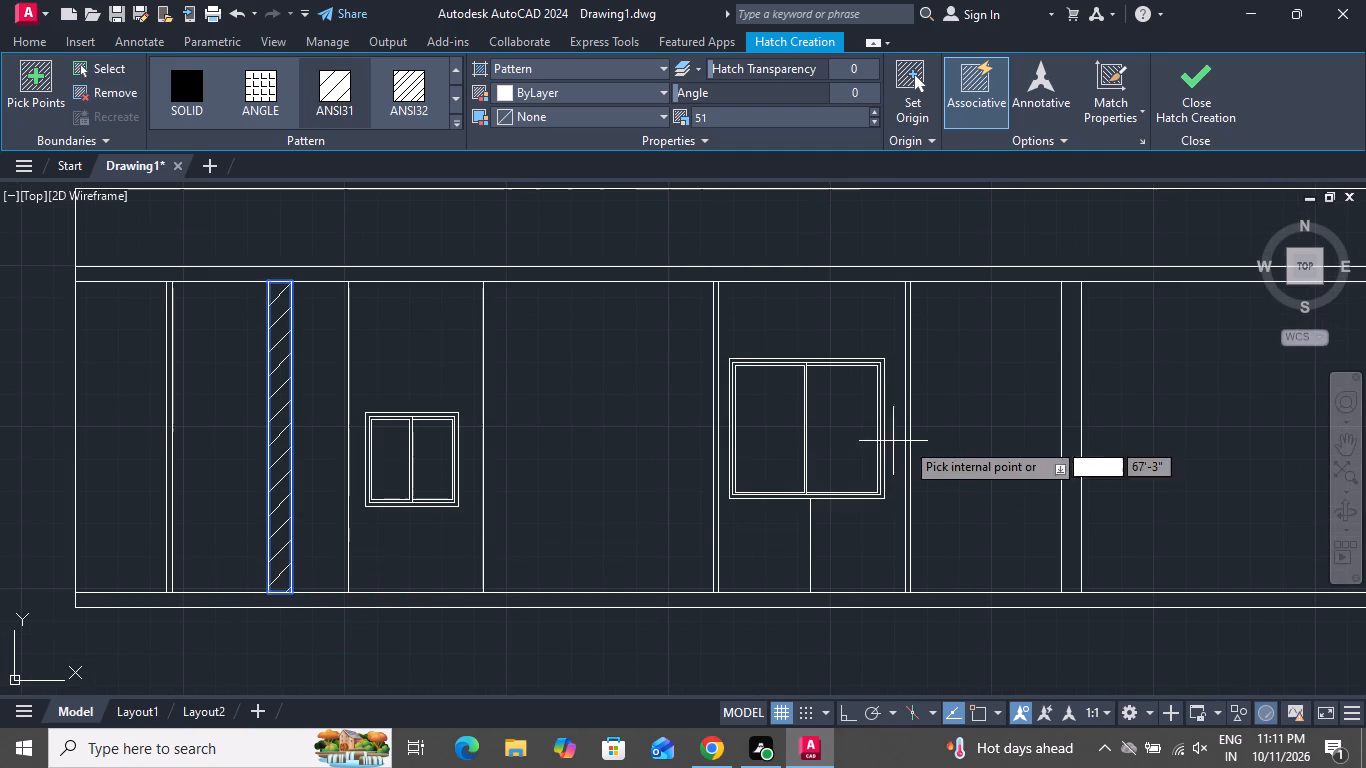
click(1071, 432)
scroll(830, 614, down, 1)
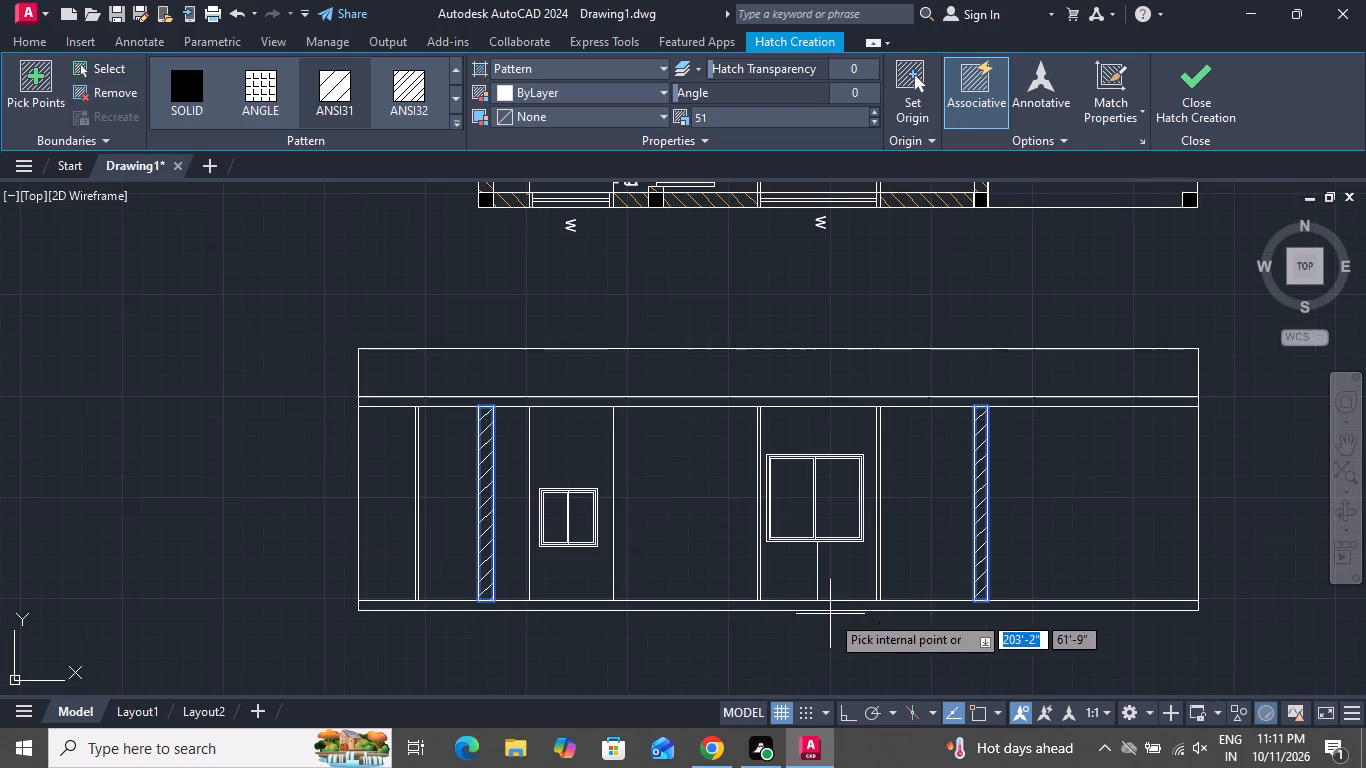
scroll(740, 627, down, 1)
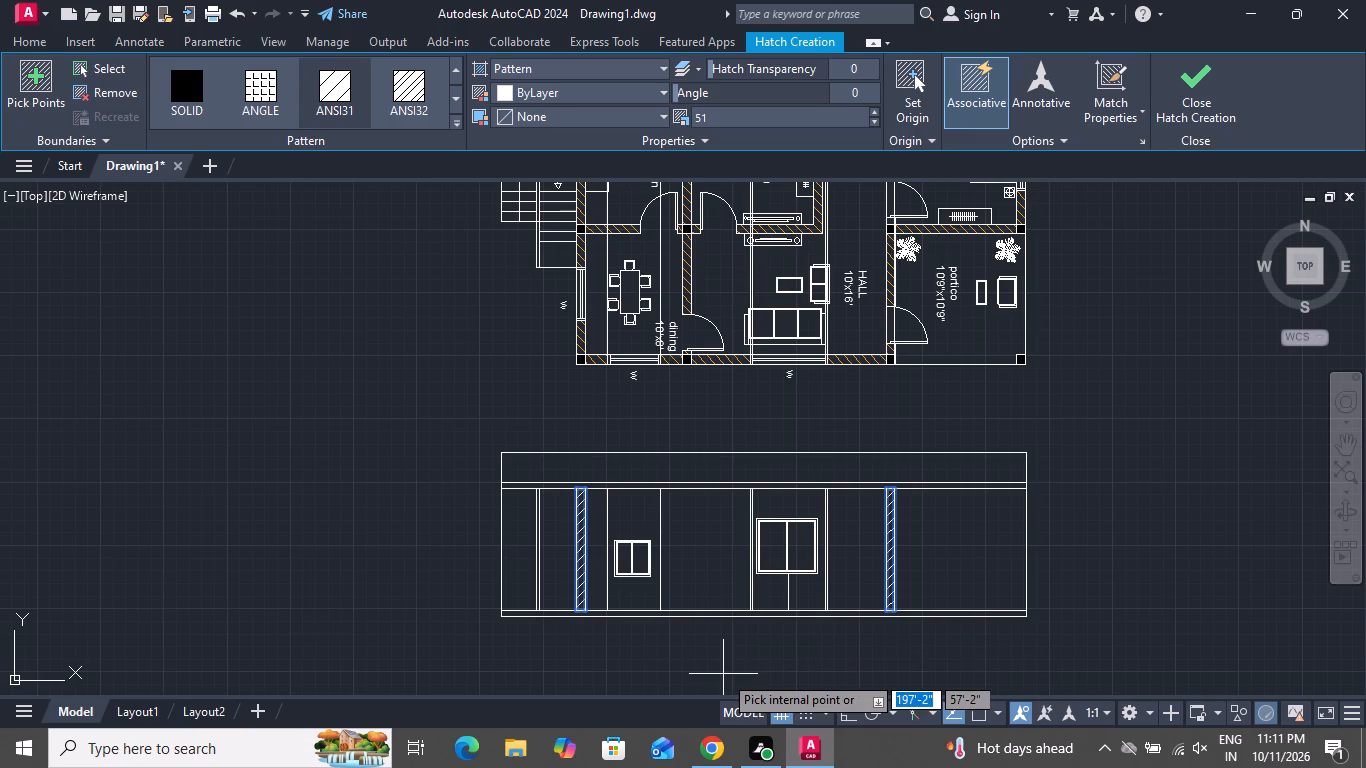
right_click(489, 647)
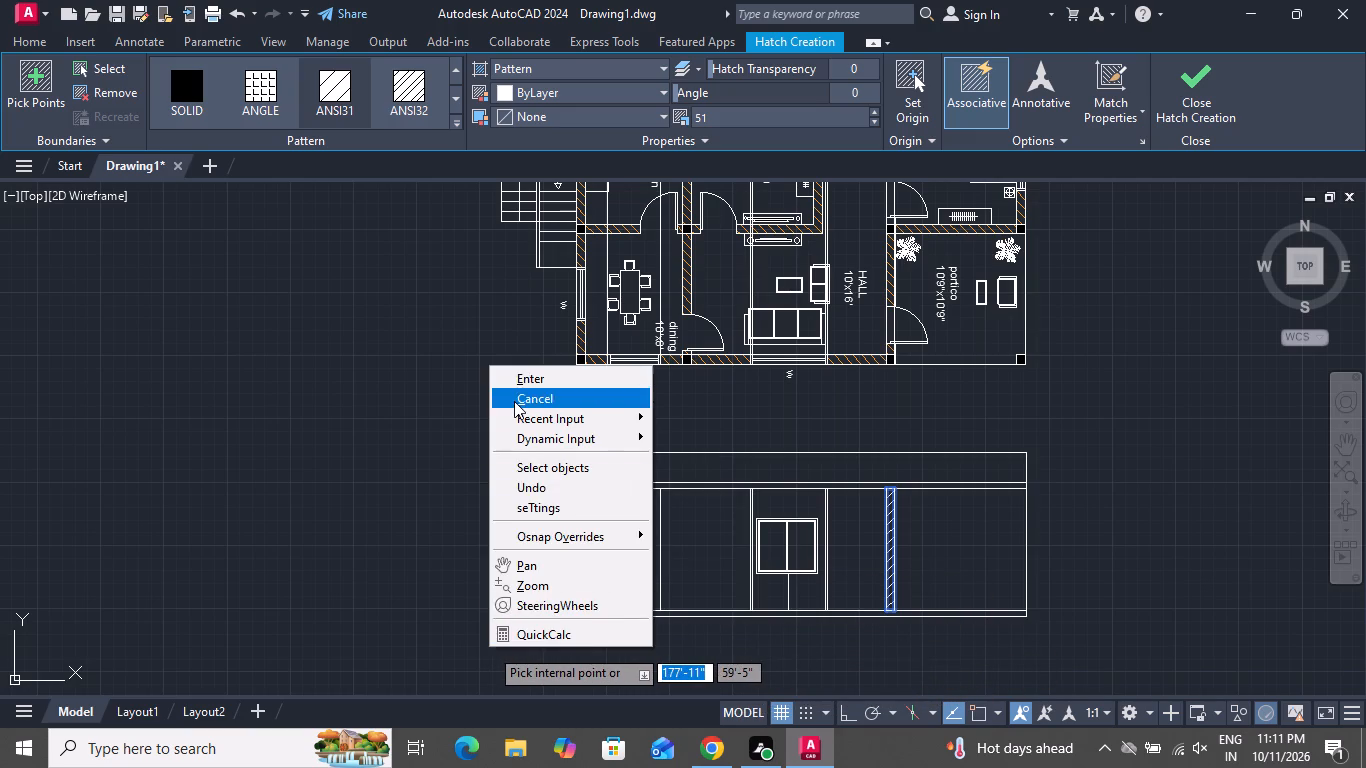
click(514, 401)
Change the wall strips' hatch colour to 200,201,45.
scroll(581, 526, up, 2)
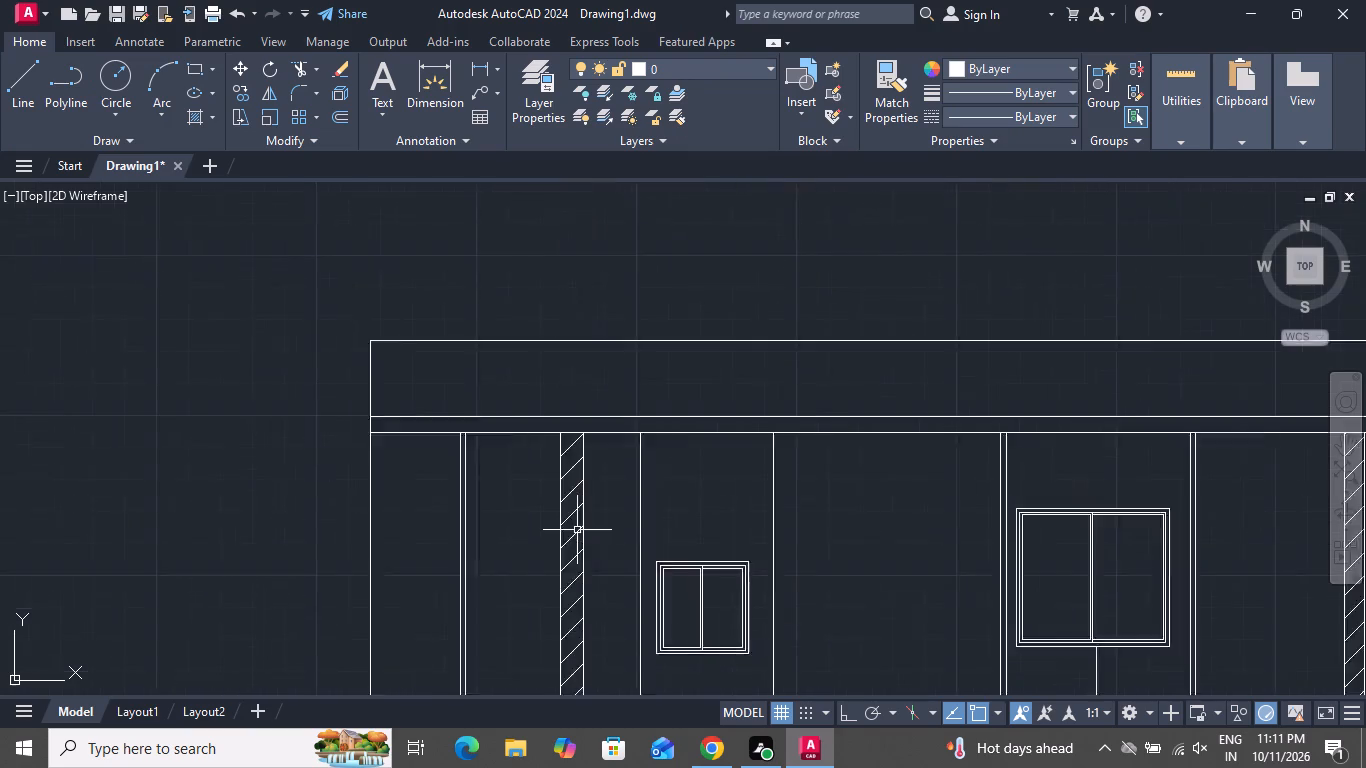
scroll(577, 530, up, 1)
click(570, 536)
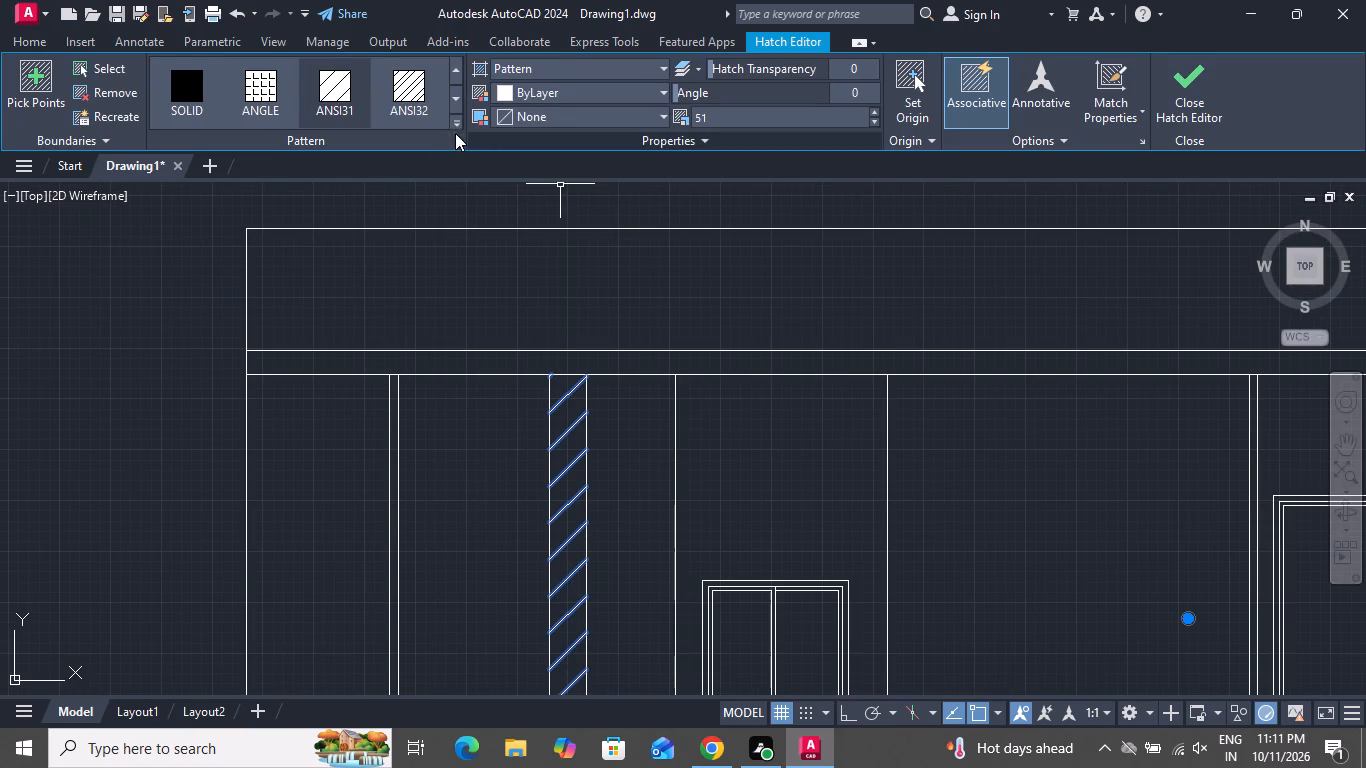
click(570, 88)
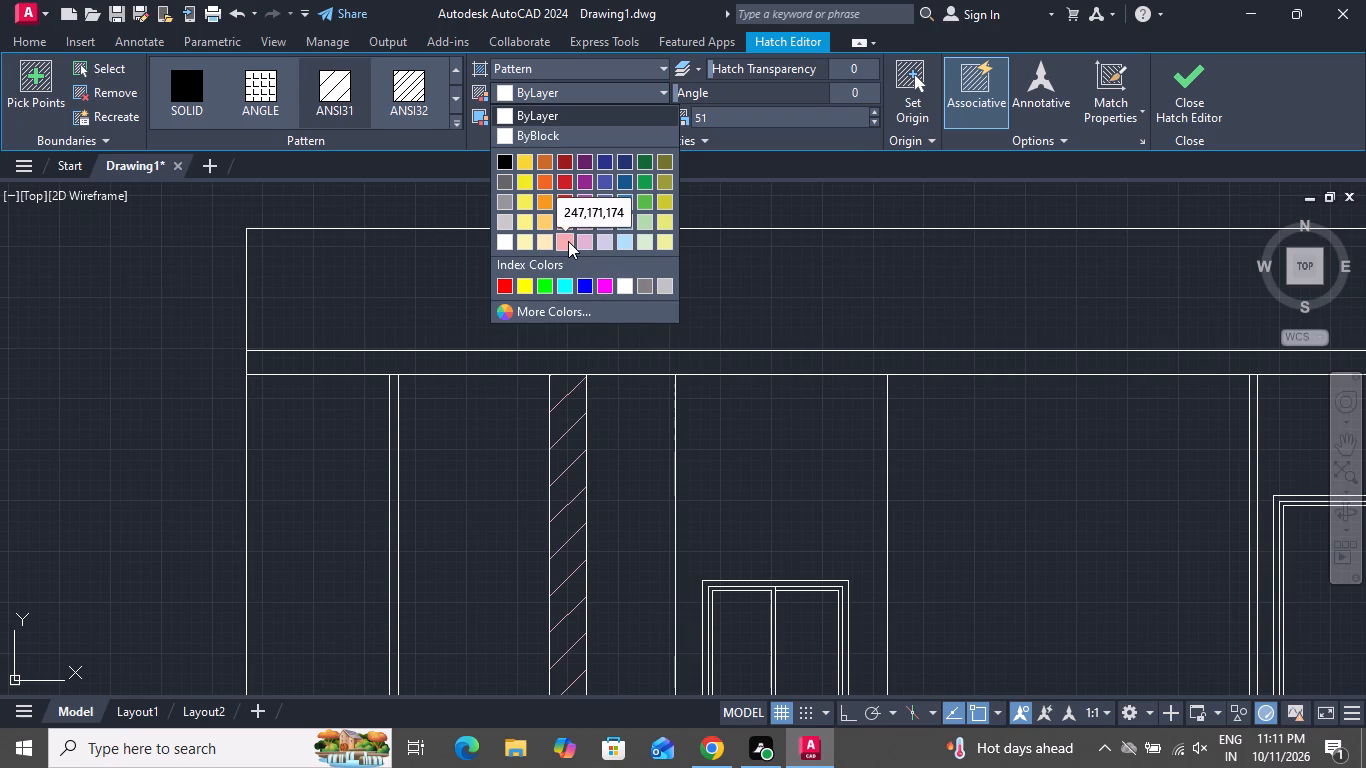
click(663, 207)
scroll(683, 408, down, 2)
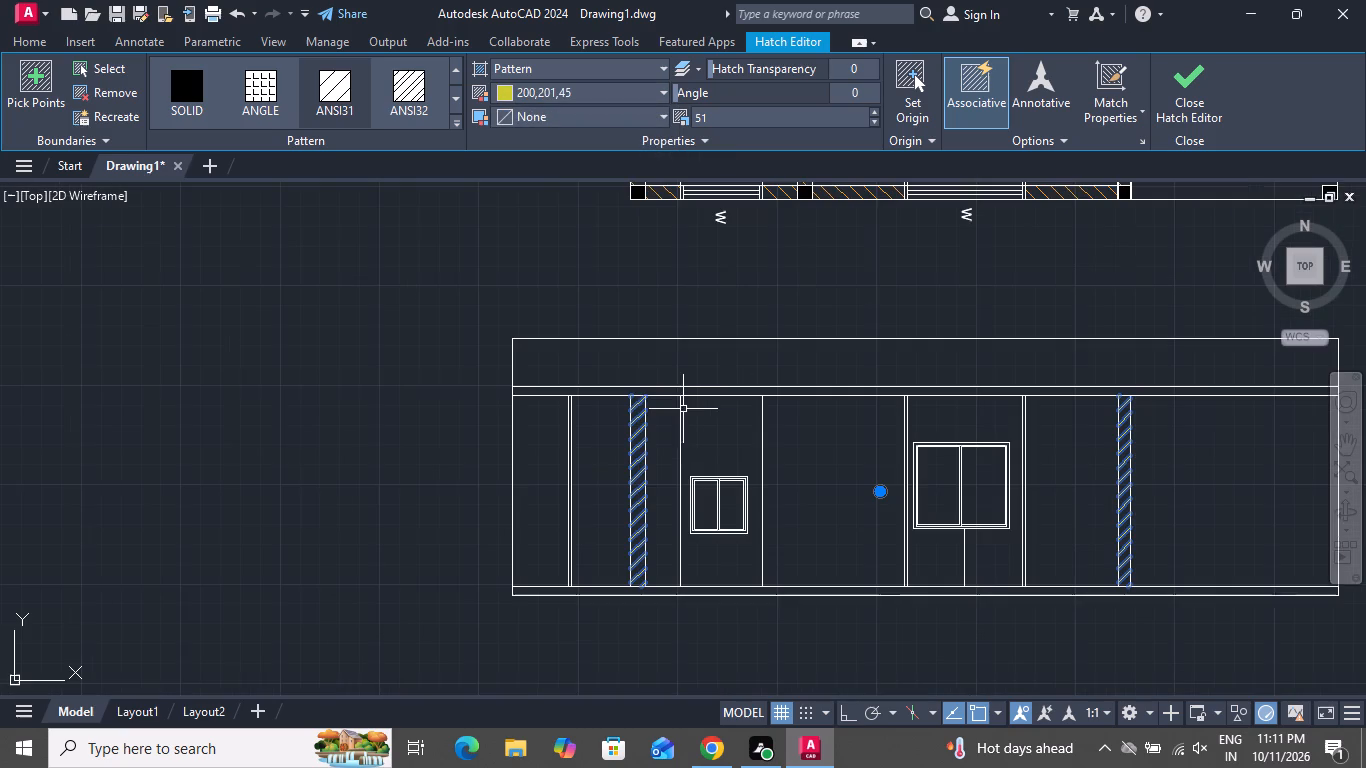
key(Escape)
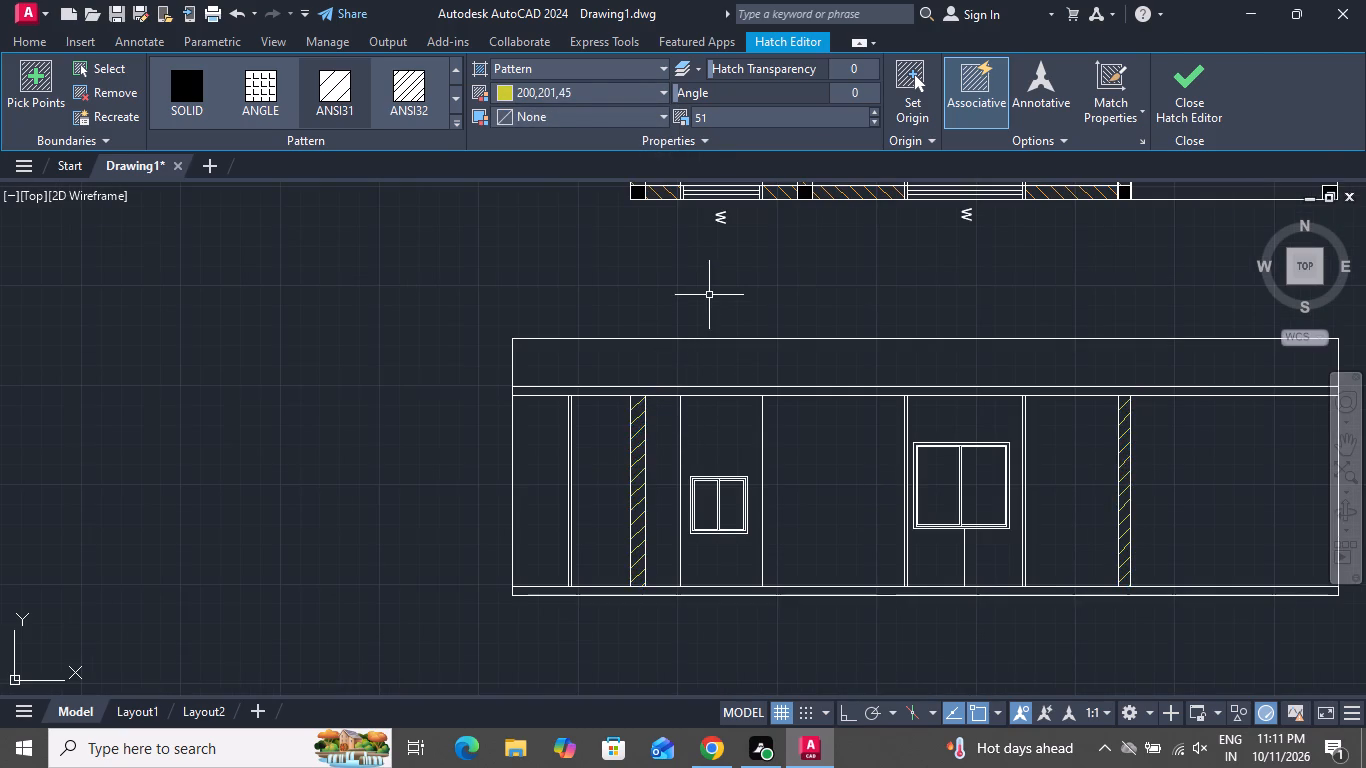
Delete the vertical projection lines on both sides of the hall window and the vertical line beneath it.
scroll(739, 380, down, 2)
scroll(951, 479, up, 1)
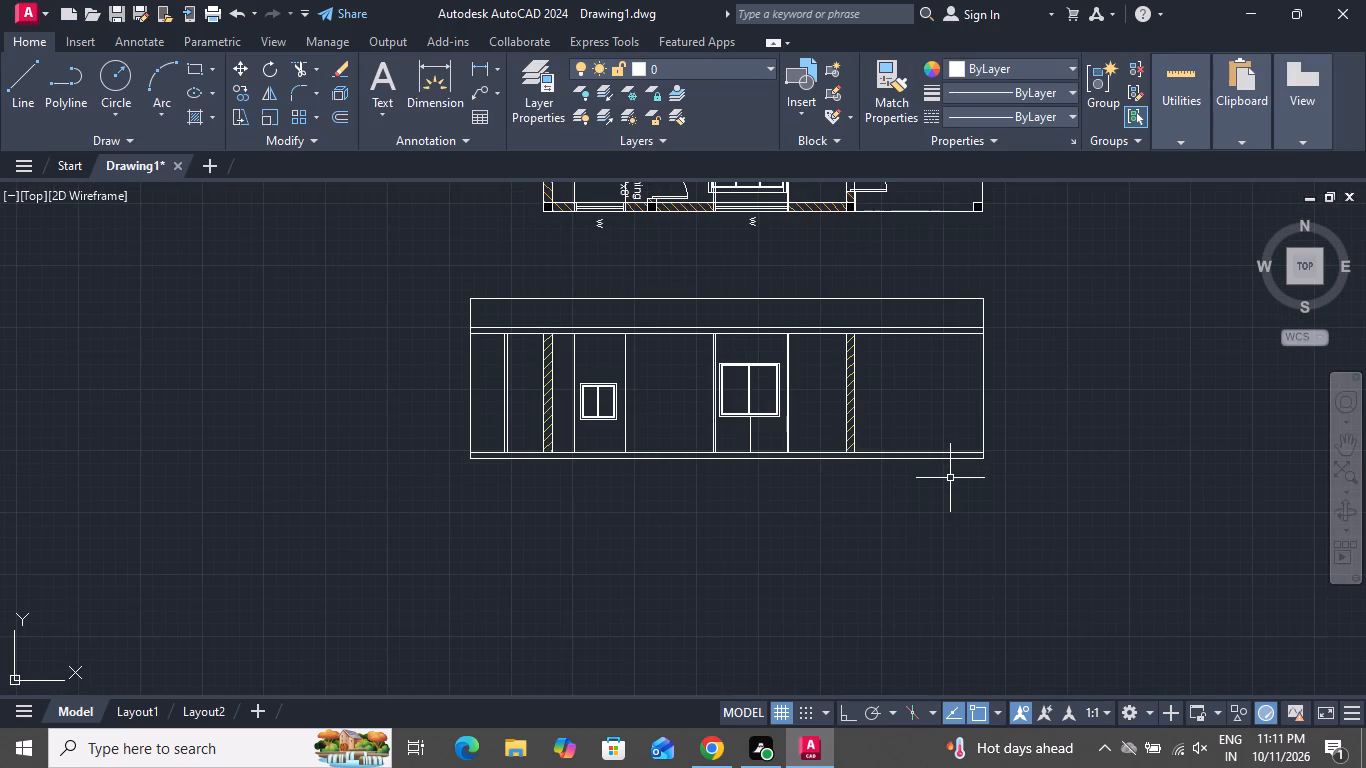
scroll(890, 420, down, 1)
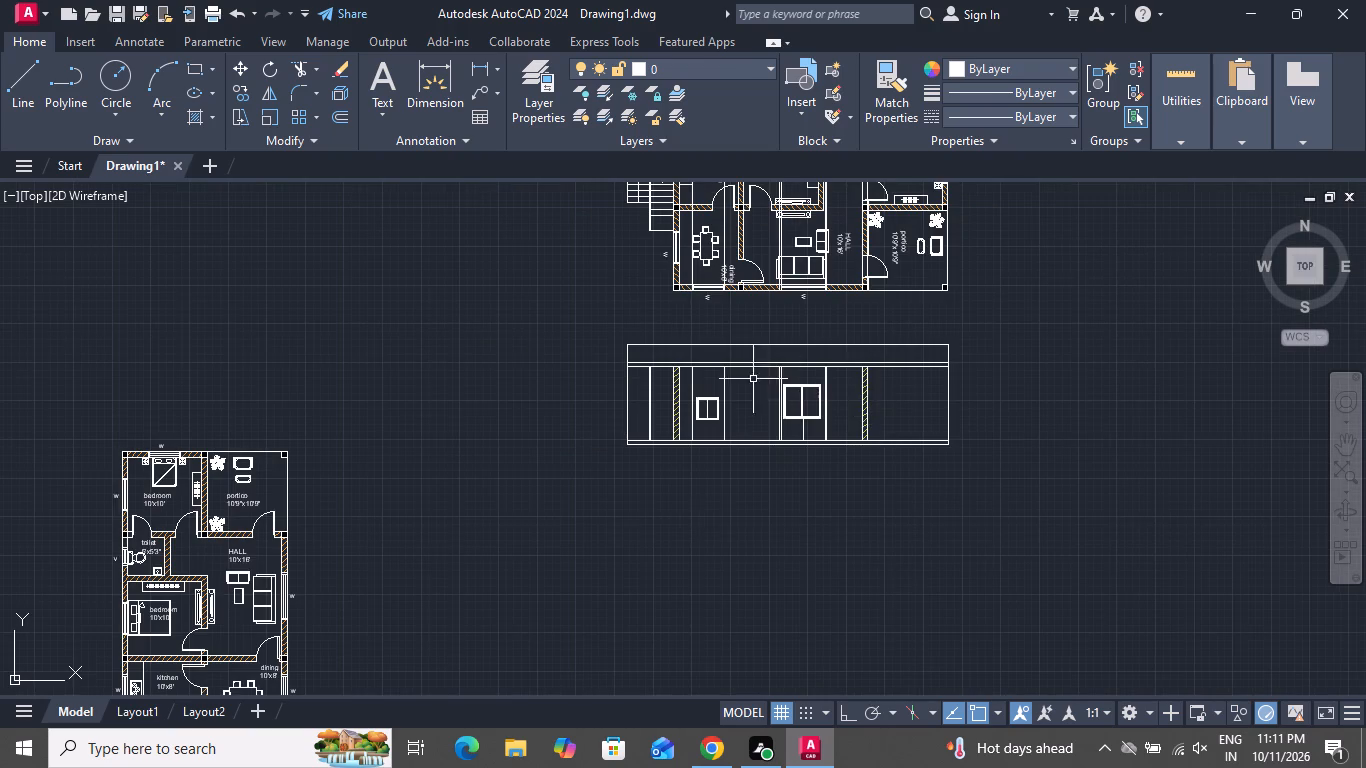
scroll(744, 301, up, 2)
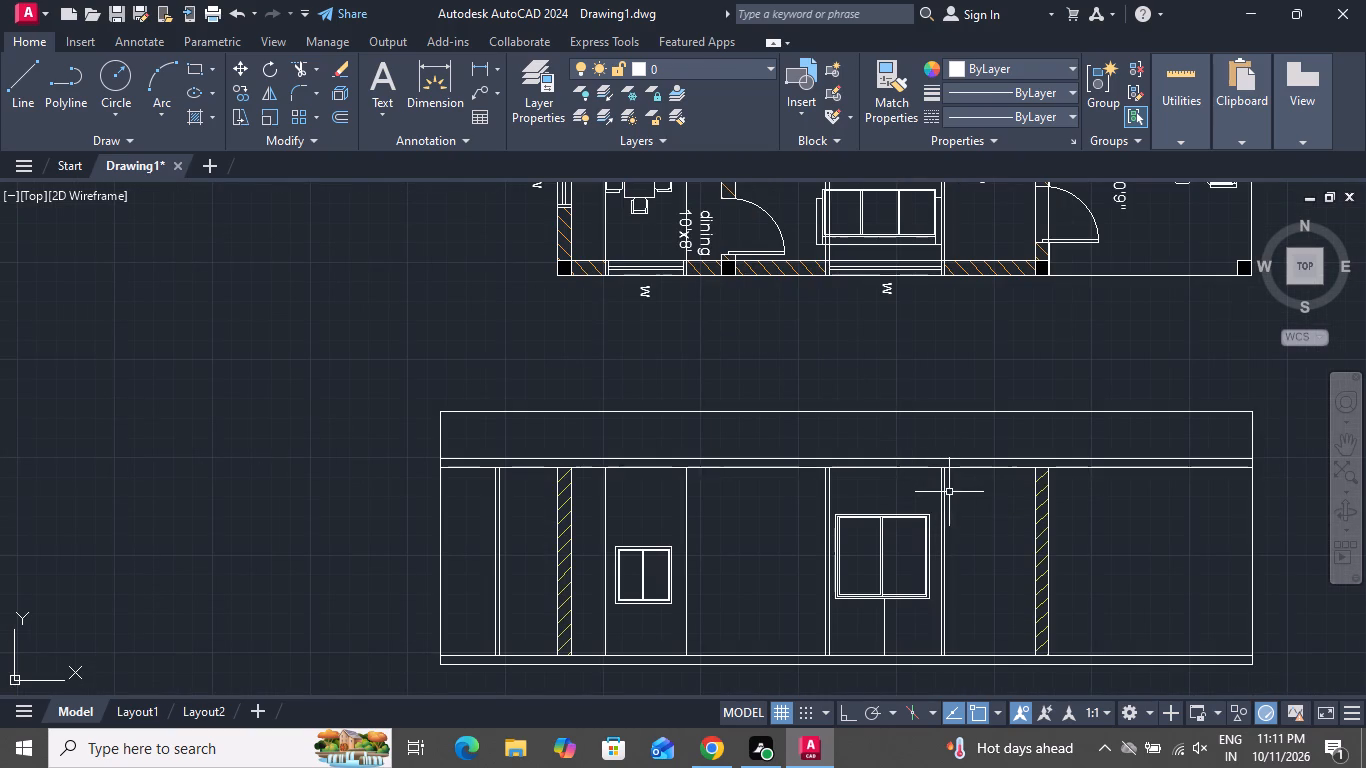
click(949, 492)
click(806, 490)
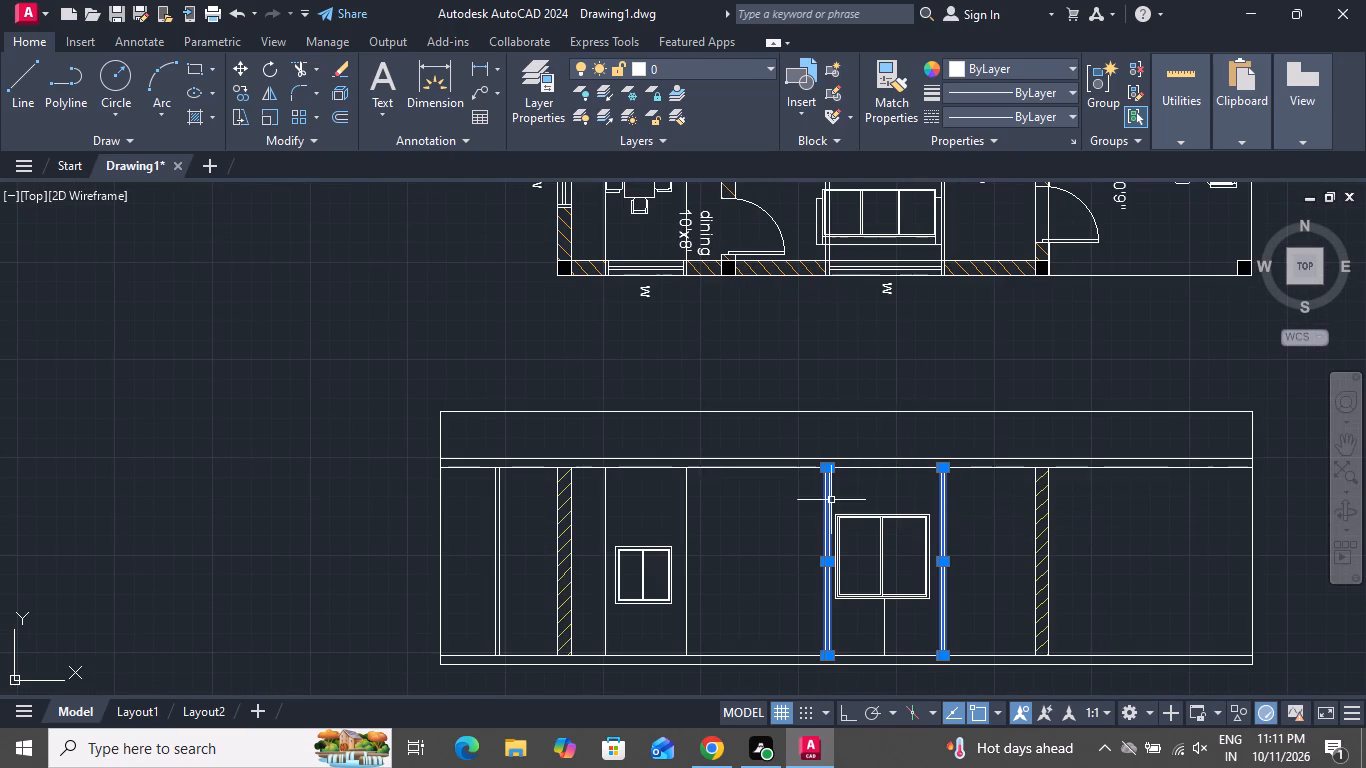
key(Delete)
click(883, 635)
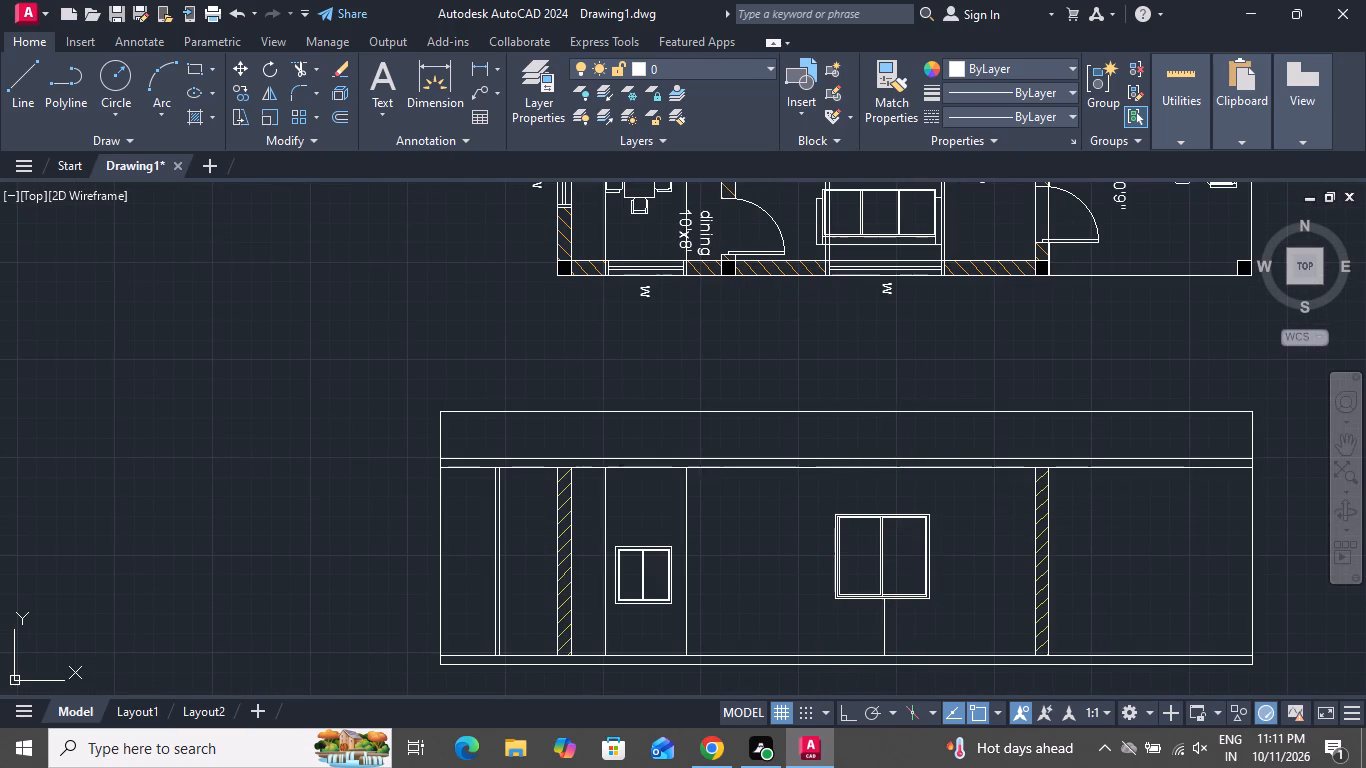
key(Delete)
Examine the elevation against the rotated floor plan above it and the overall drawing layout.
scroll(881, 604, down, 1)
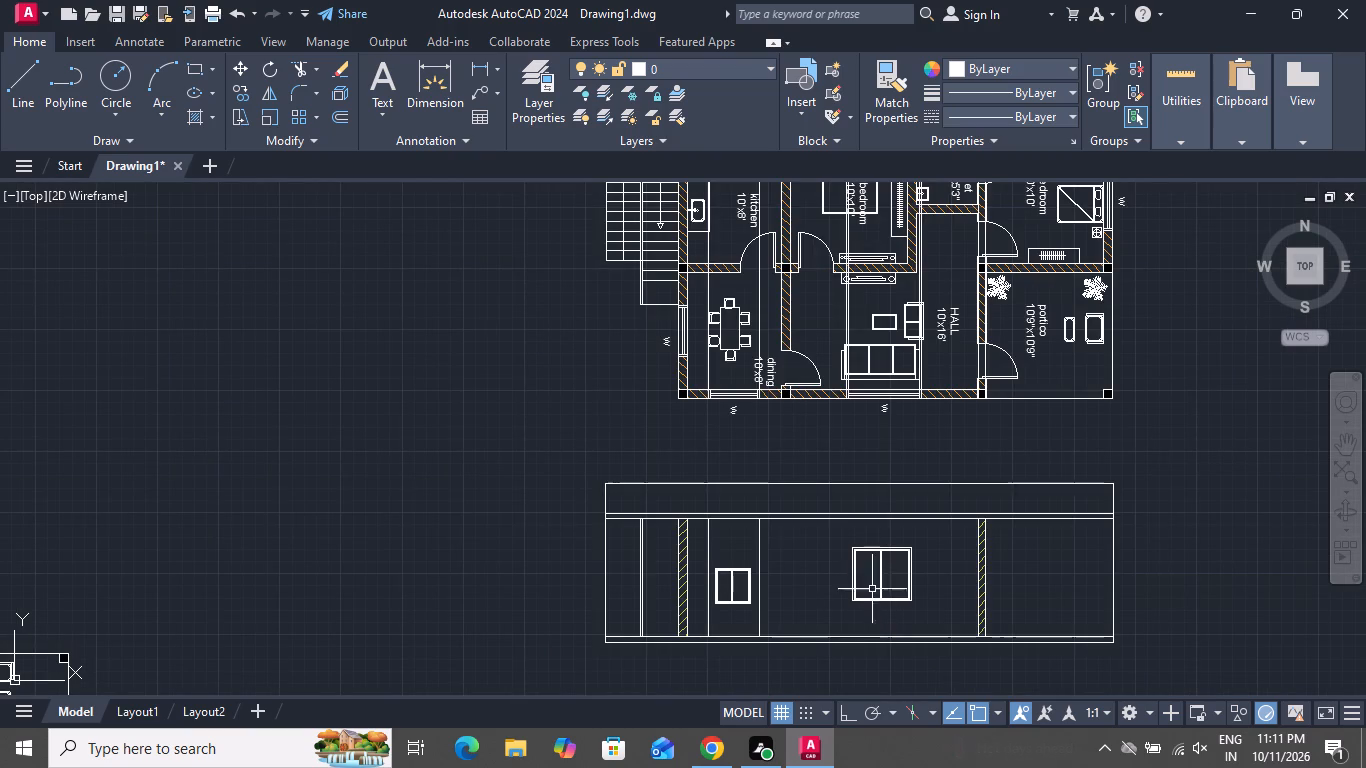
scroll(718, 510, up, 1)
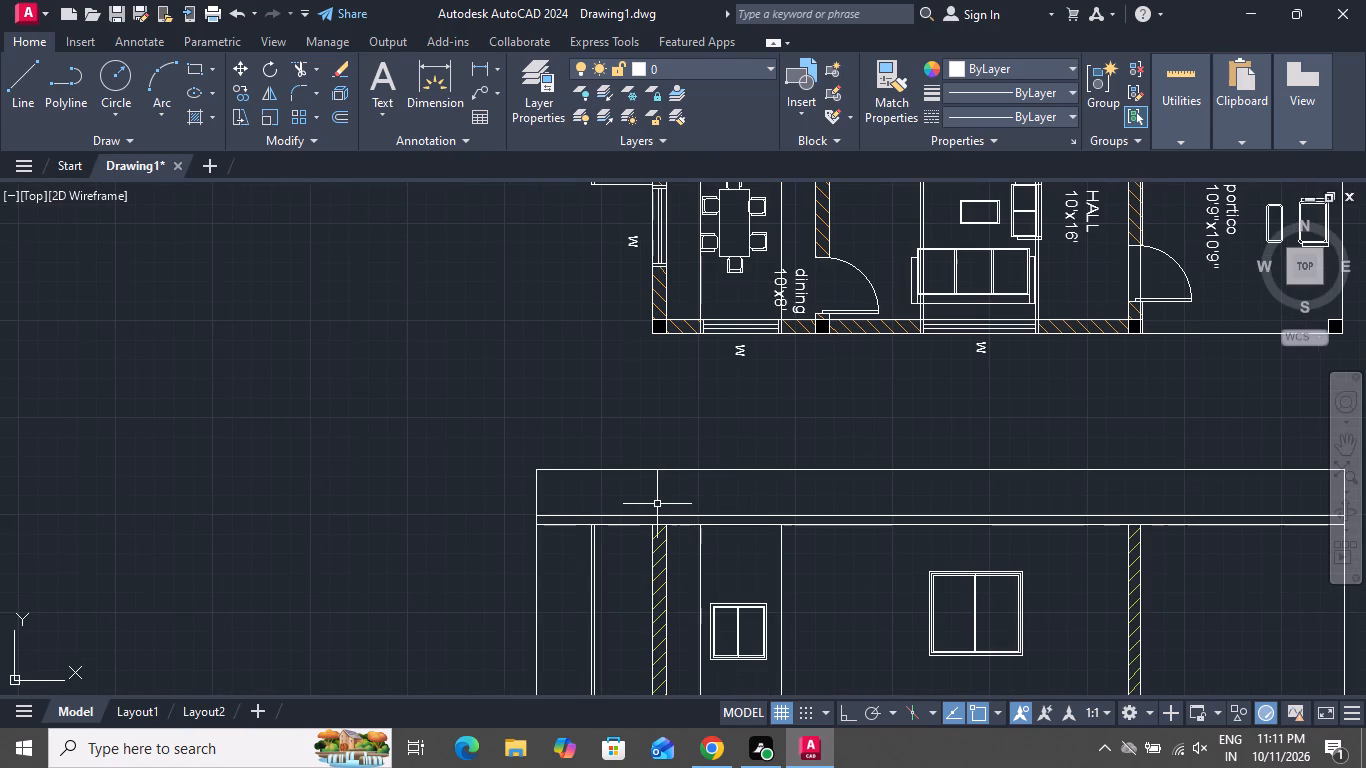
scroll(675, 511, down, 1)
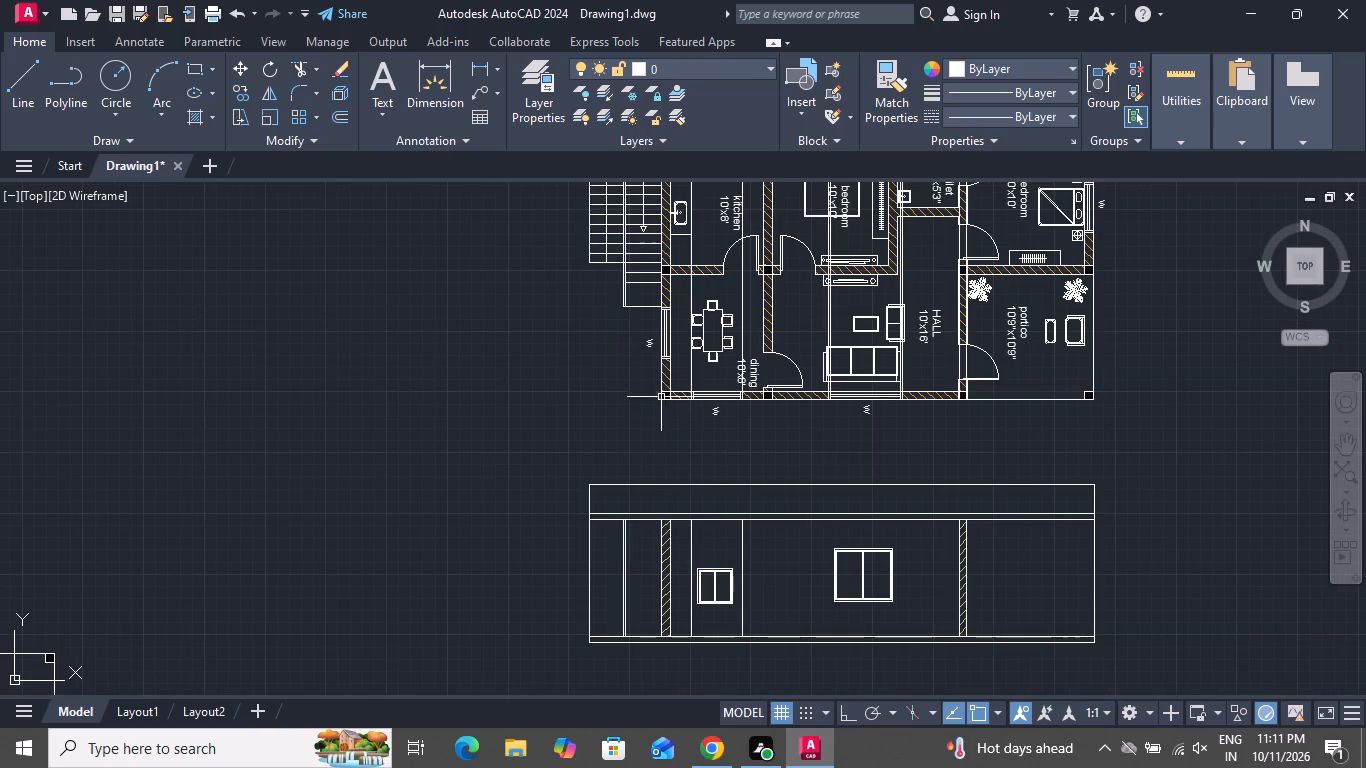
scroll(658, 519, down, 1)
scroll(790, 307, up, 2)
scroll(794, 334, down, 1)
scroll(799, 400, up, 1)
scroll(799, 402, down, 1)
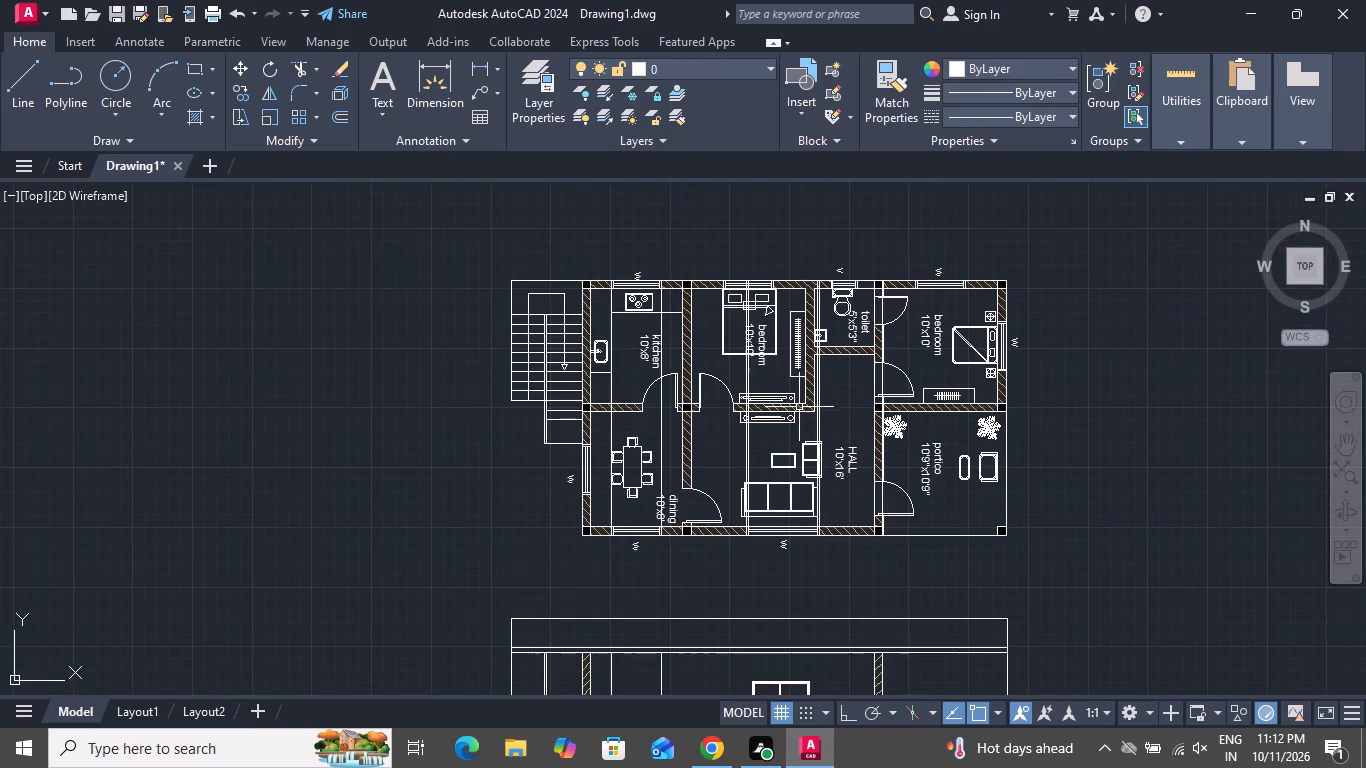
scroll(809, 475, down, 2)
scroll(798, 614, down, 1)
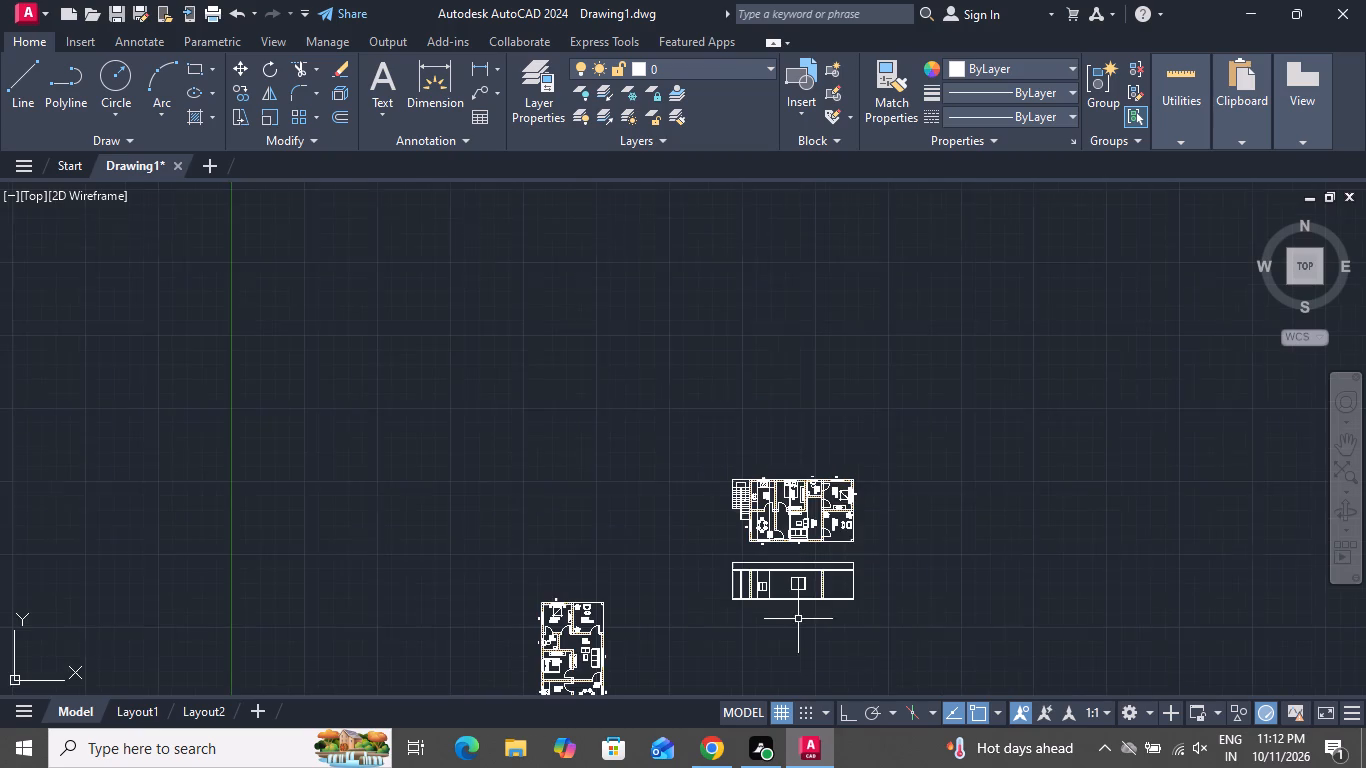
scroll(798, 627, up, 1)
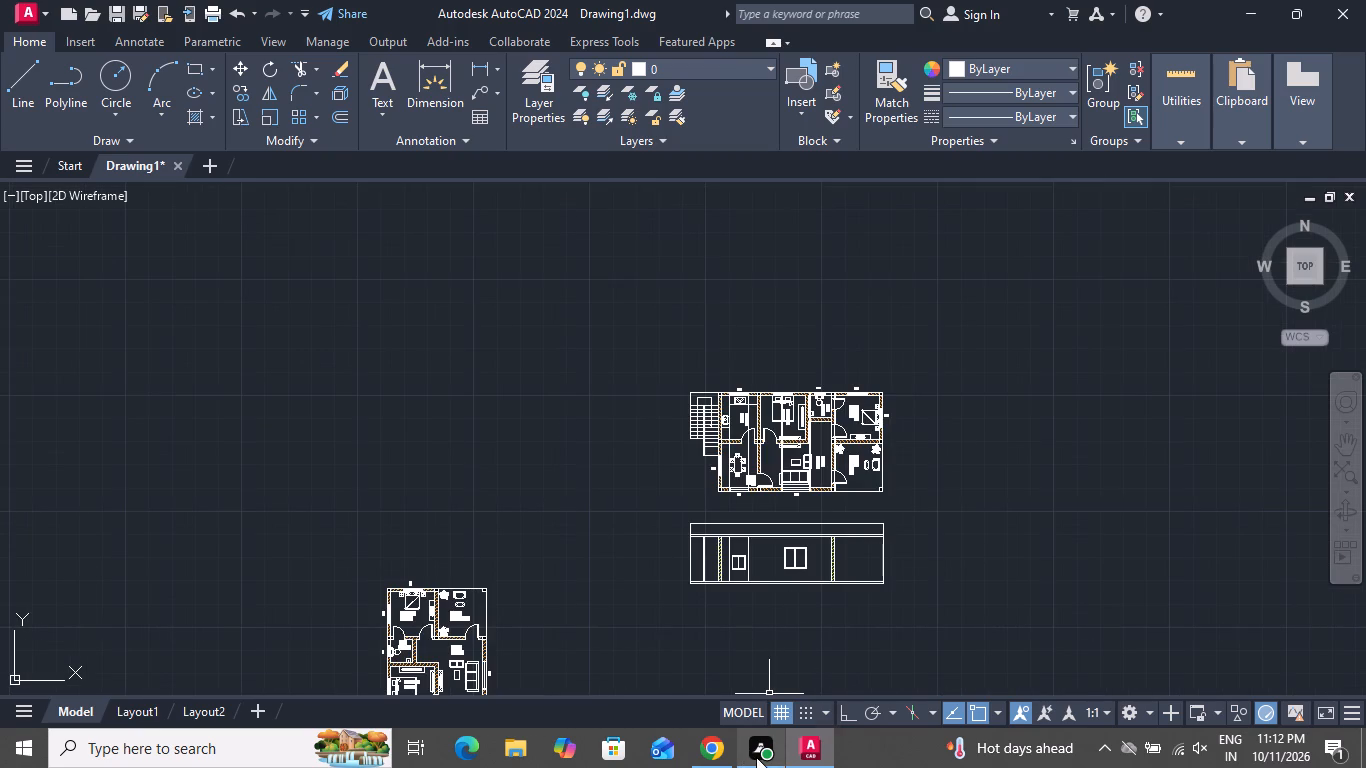
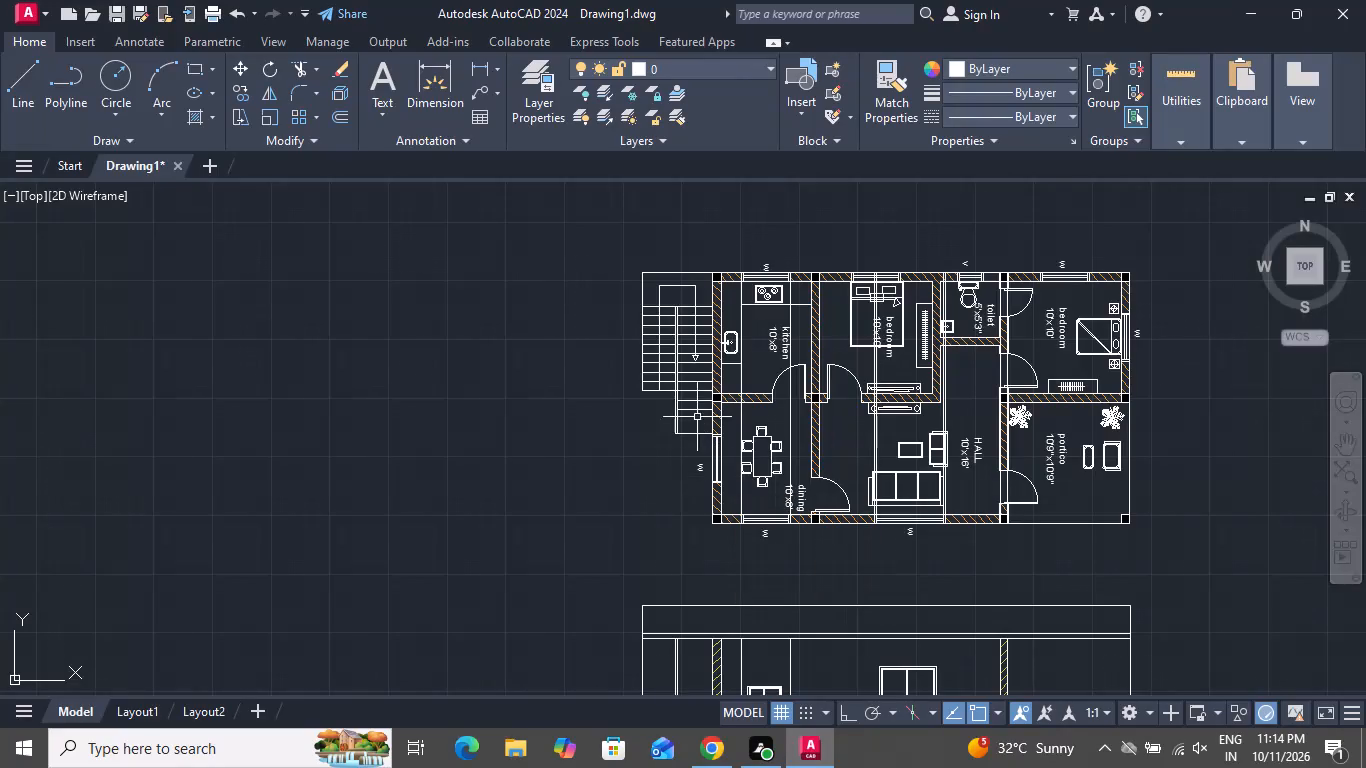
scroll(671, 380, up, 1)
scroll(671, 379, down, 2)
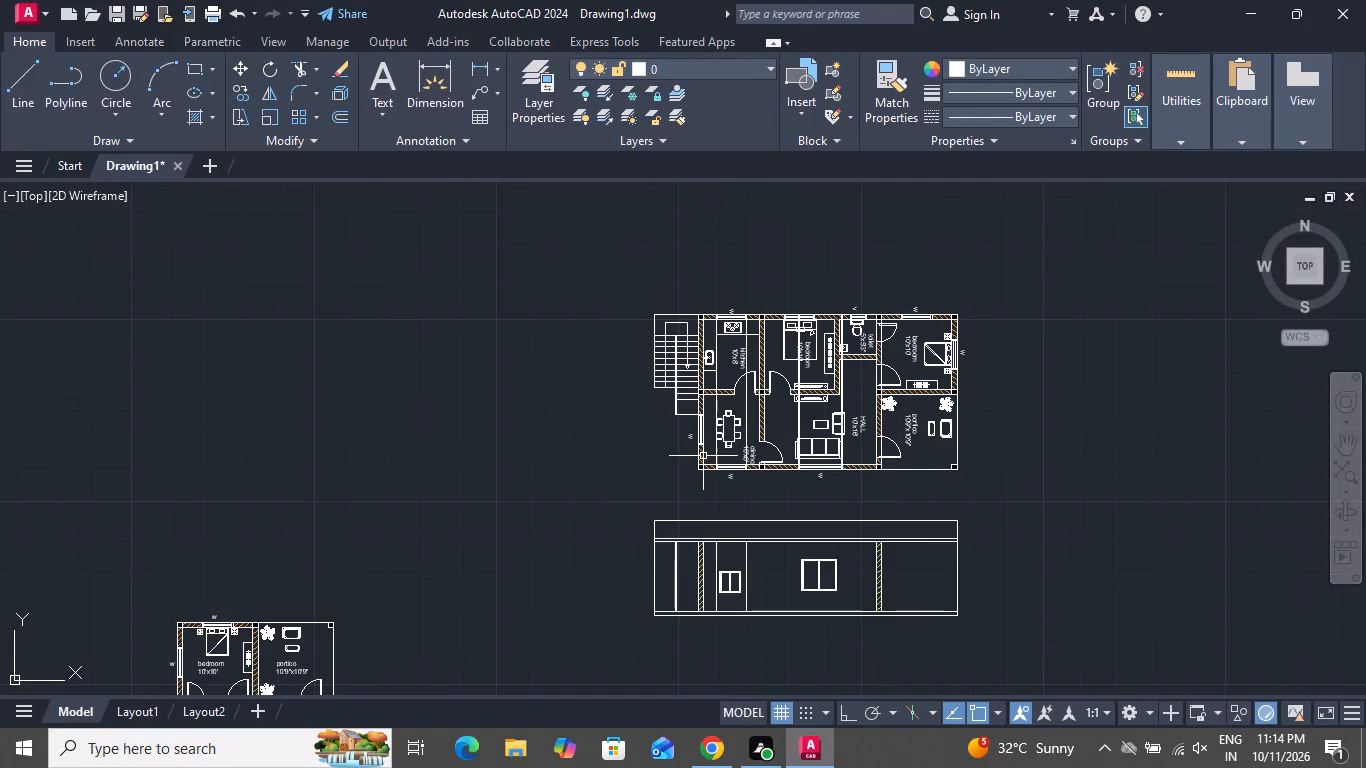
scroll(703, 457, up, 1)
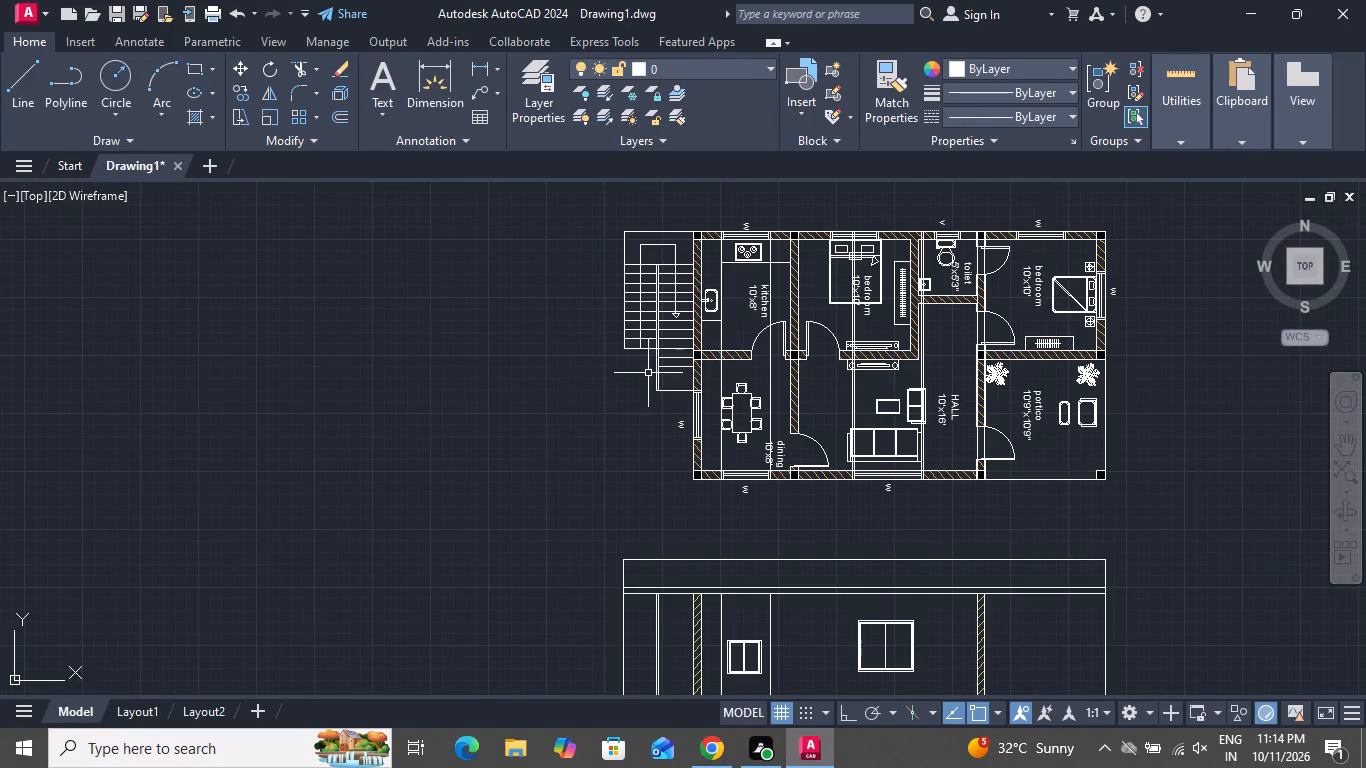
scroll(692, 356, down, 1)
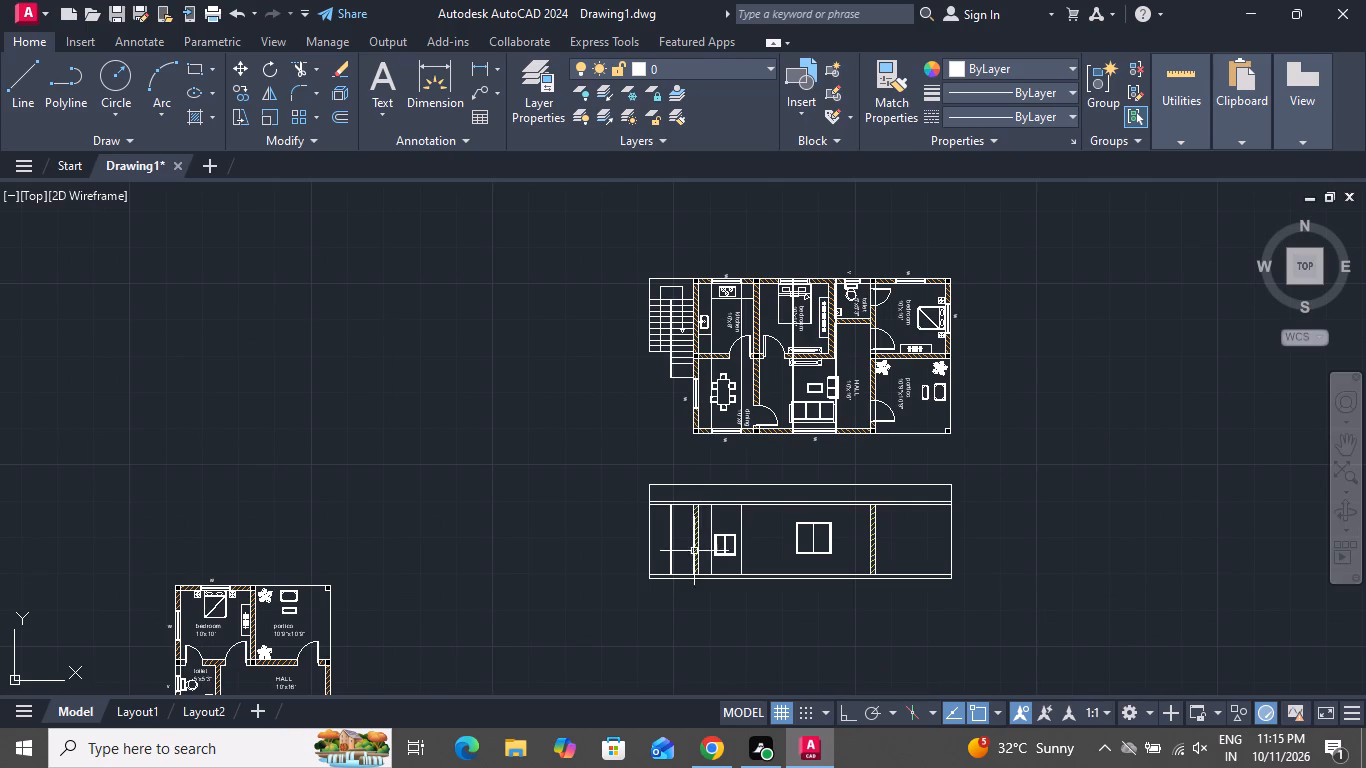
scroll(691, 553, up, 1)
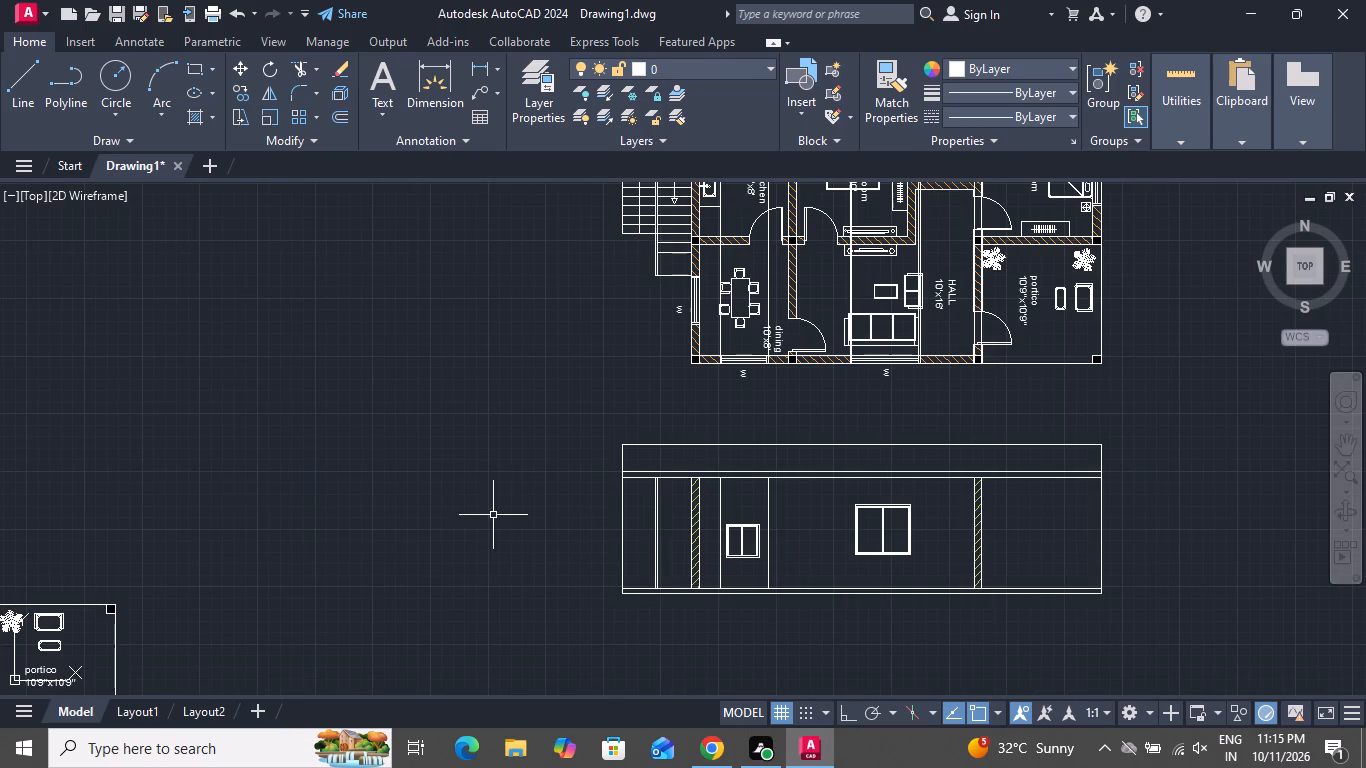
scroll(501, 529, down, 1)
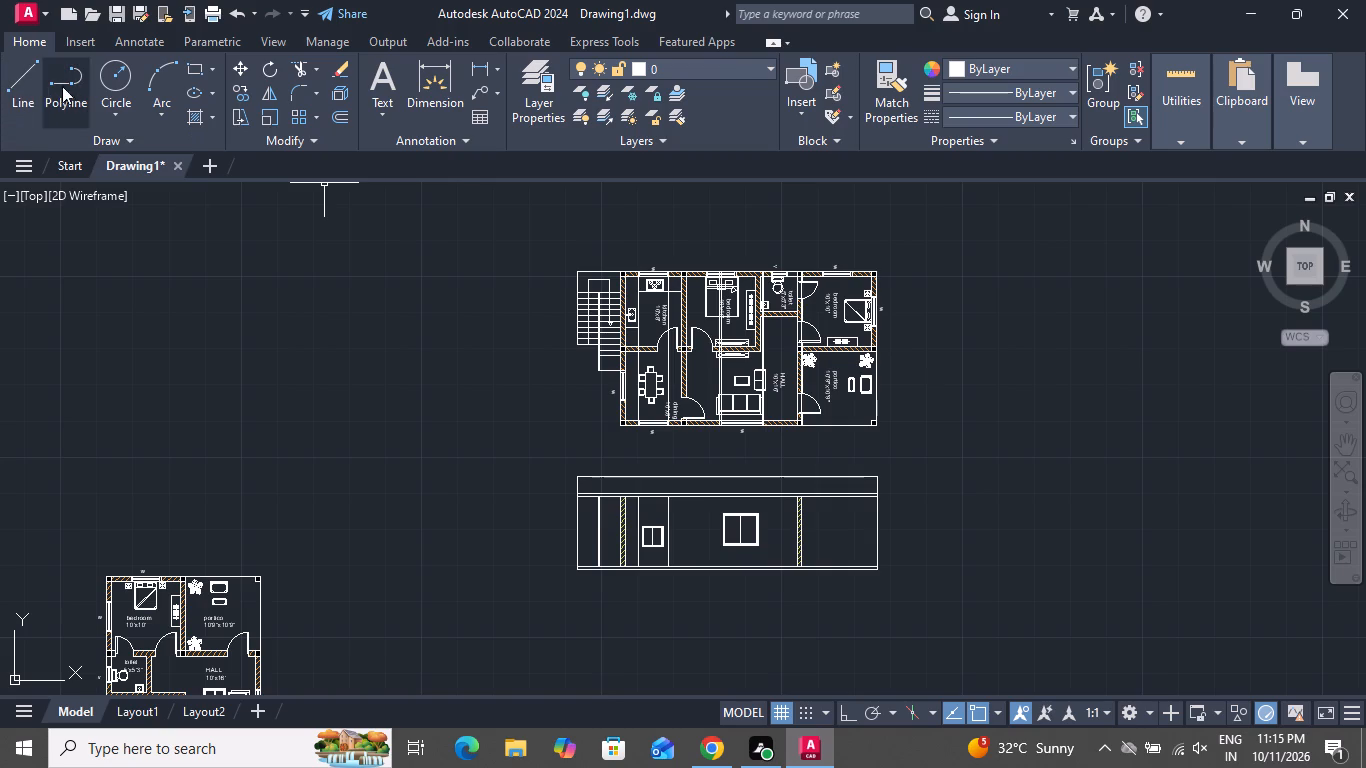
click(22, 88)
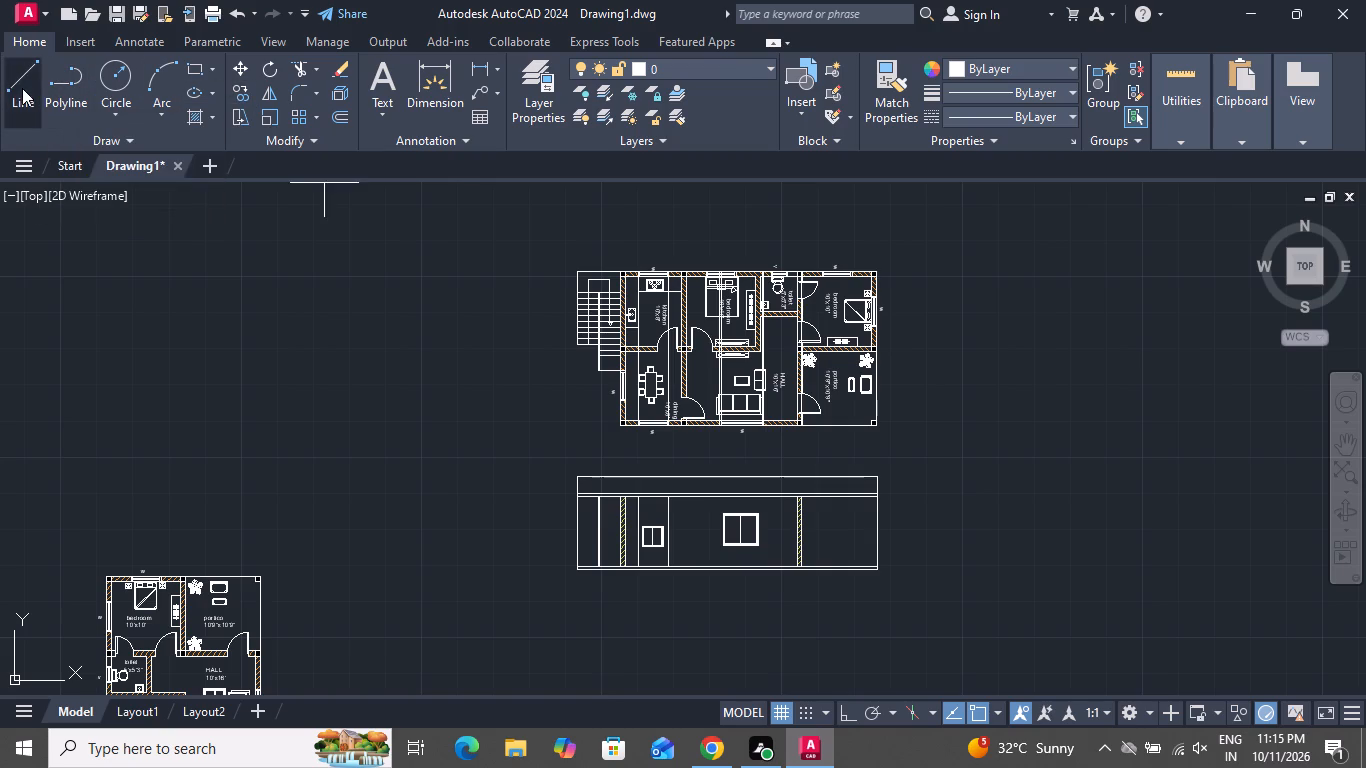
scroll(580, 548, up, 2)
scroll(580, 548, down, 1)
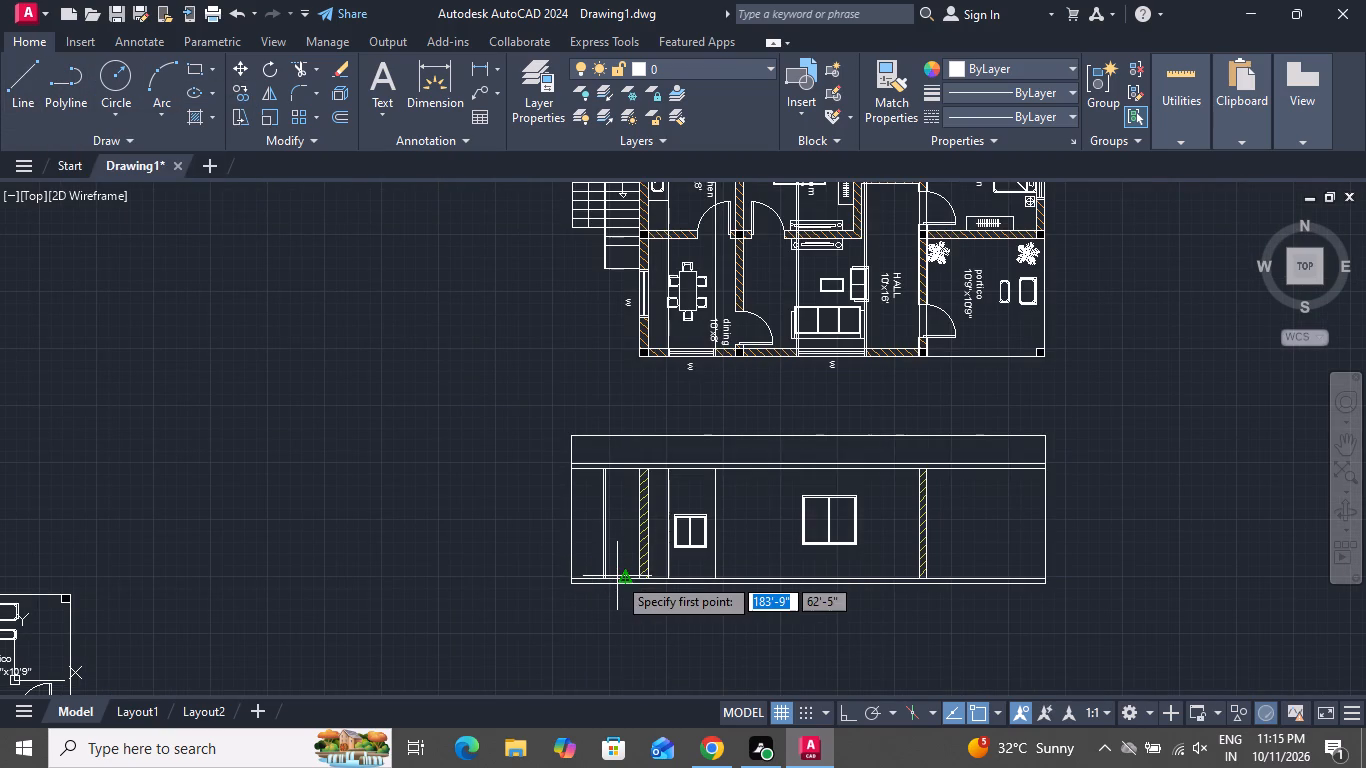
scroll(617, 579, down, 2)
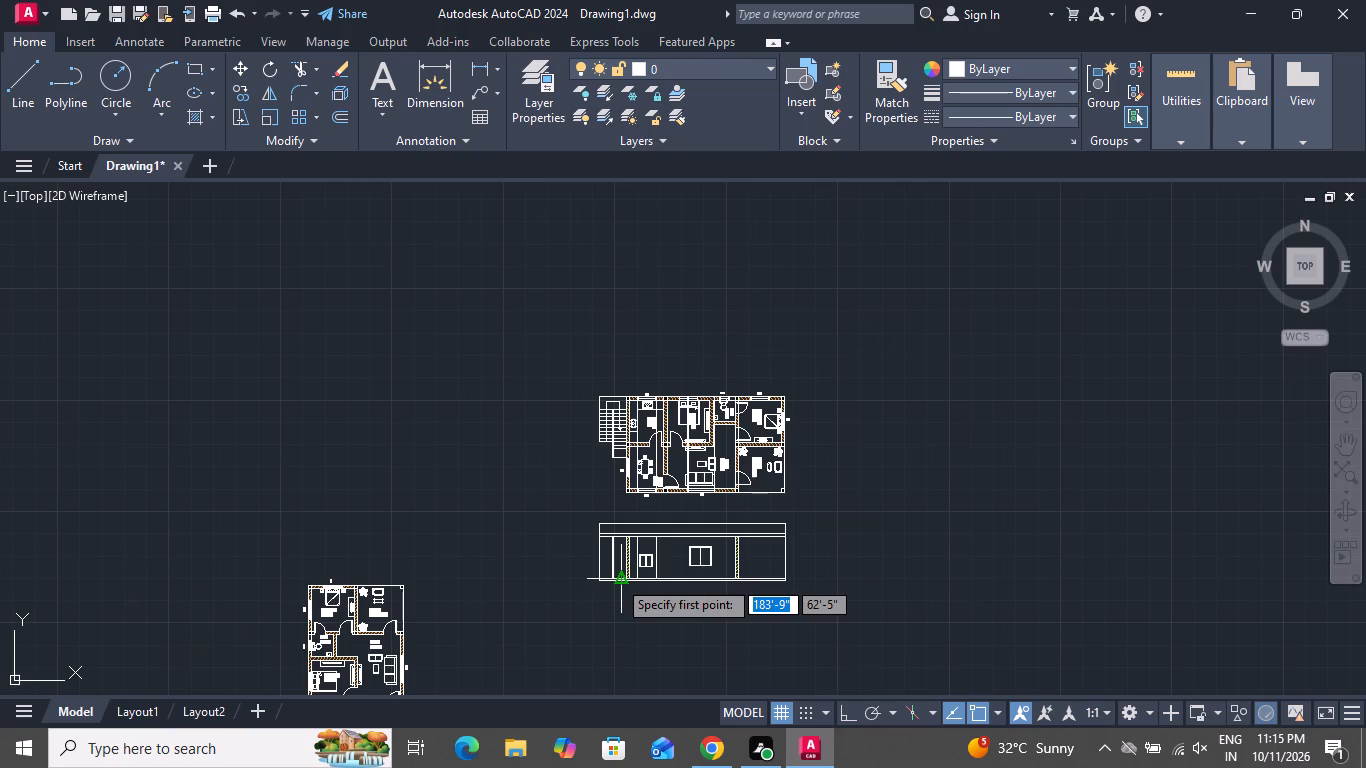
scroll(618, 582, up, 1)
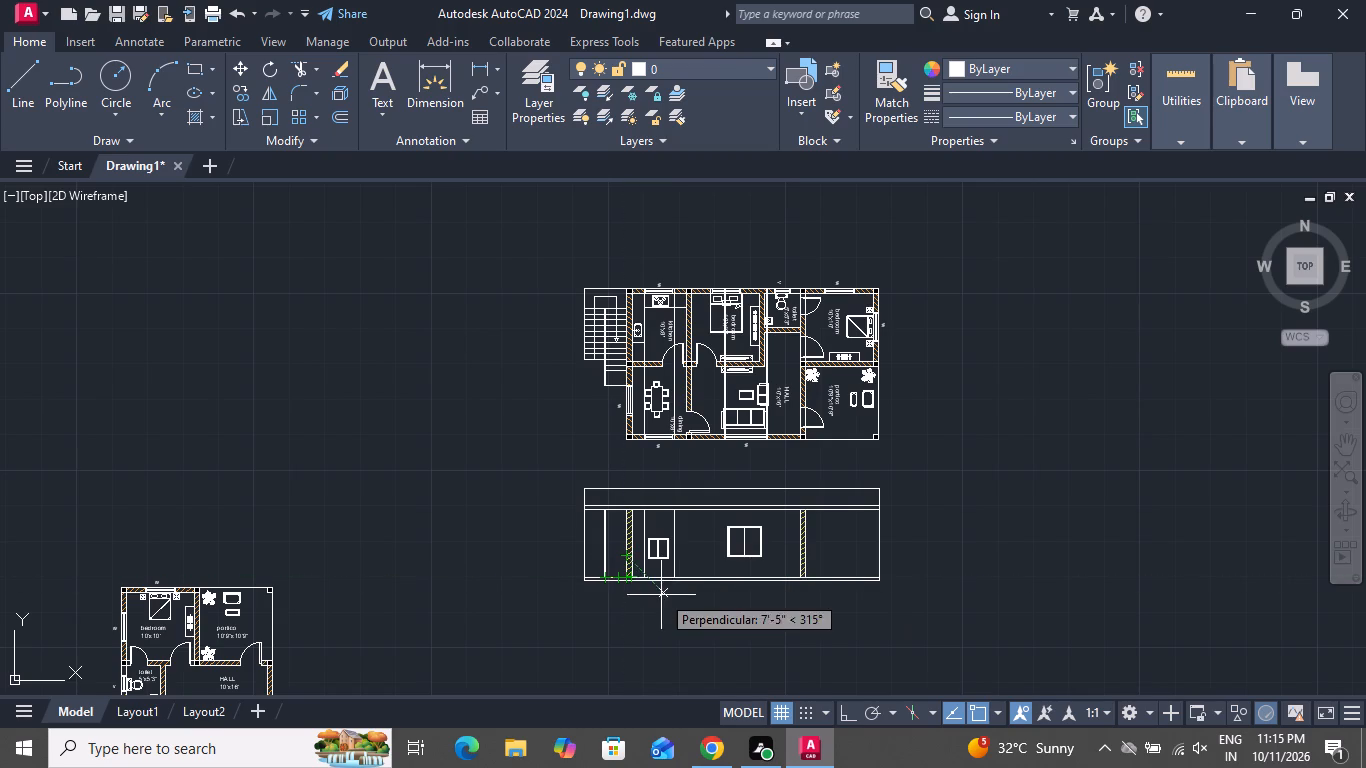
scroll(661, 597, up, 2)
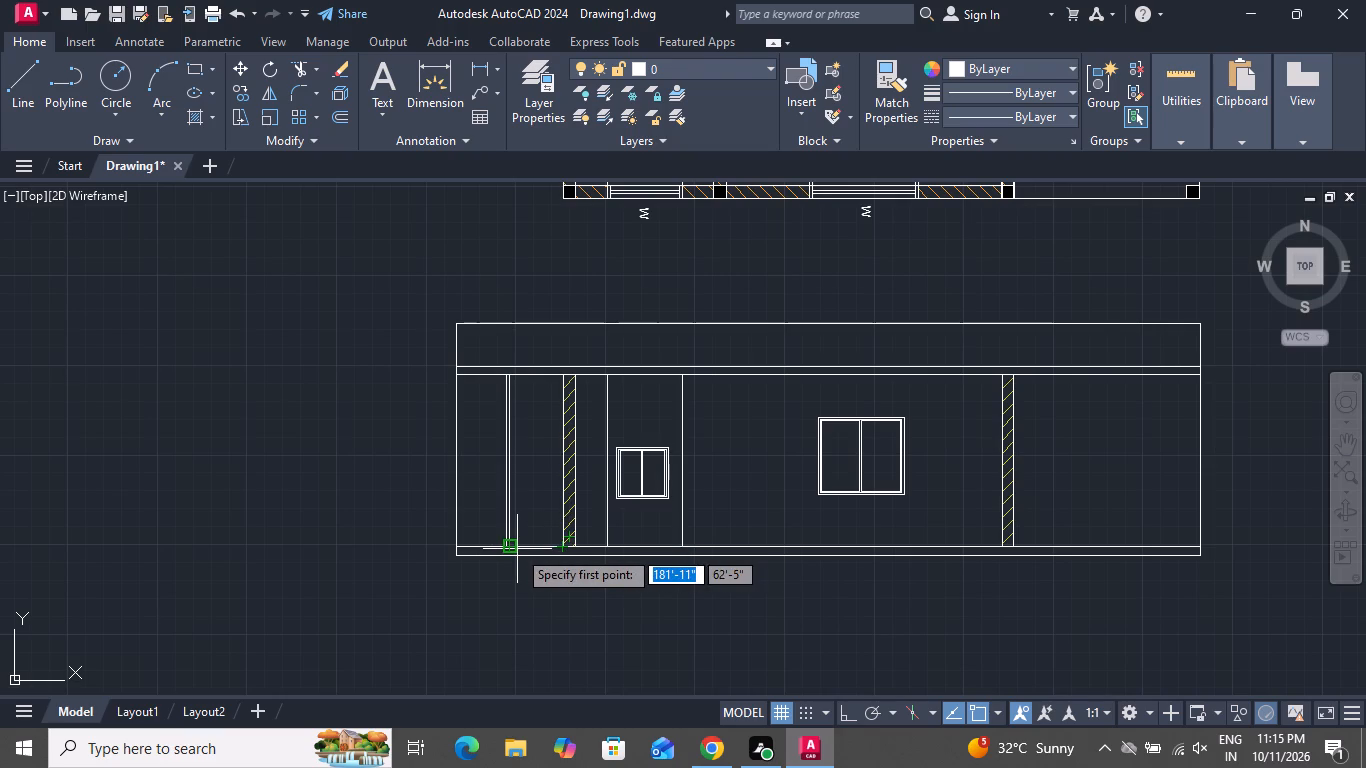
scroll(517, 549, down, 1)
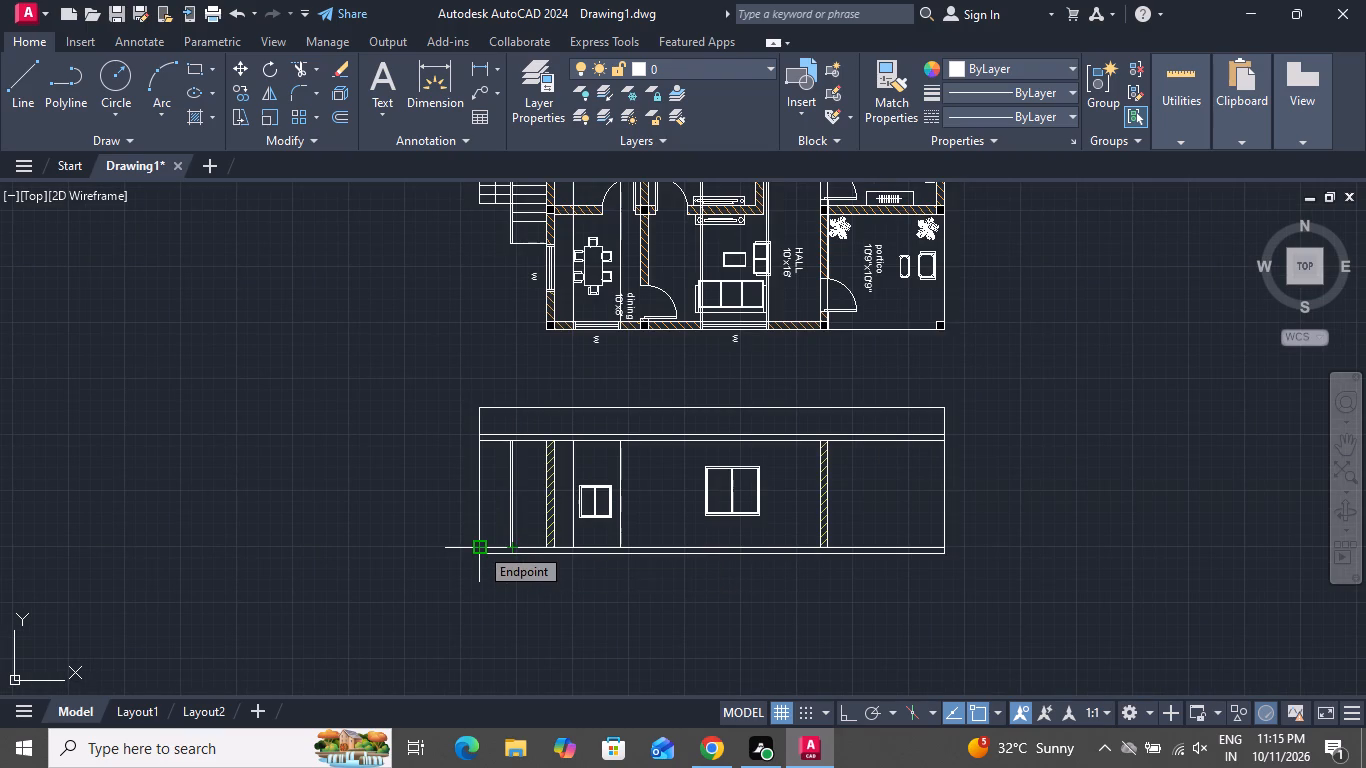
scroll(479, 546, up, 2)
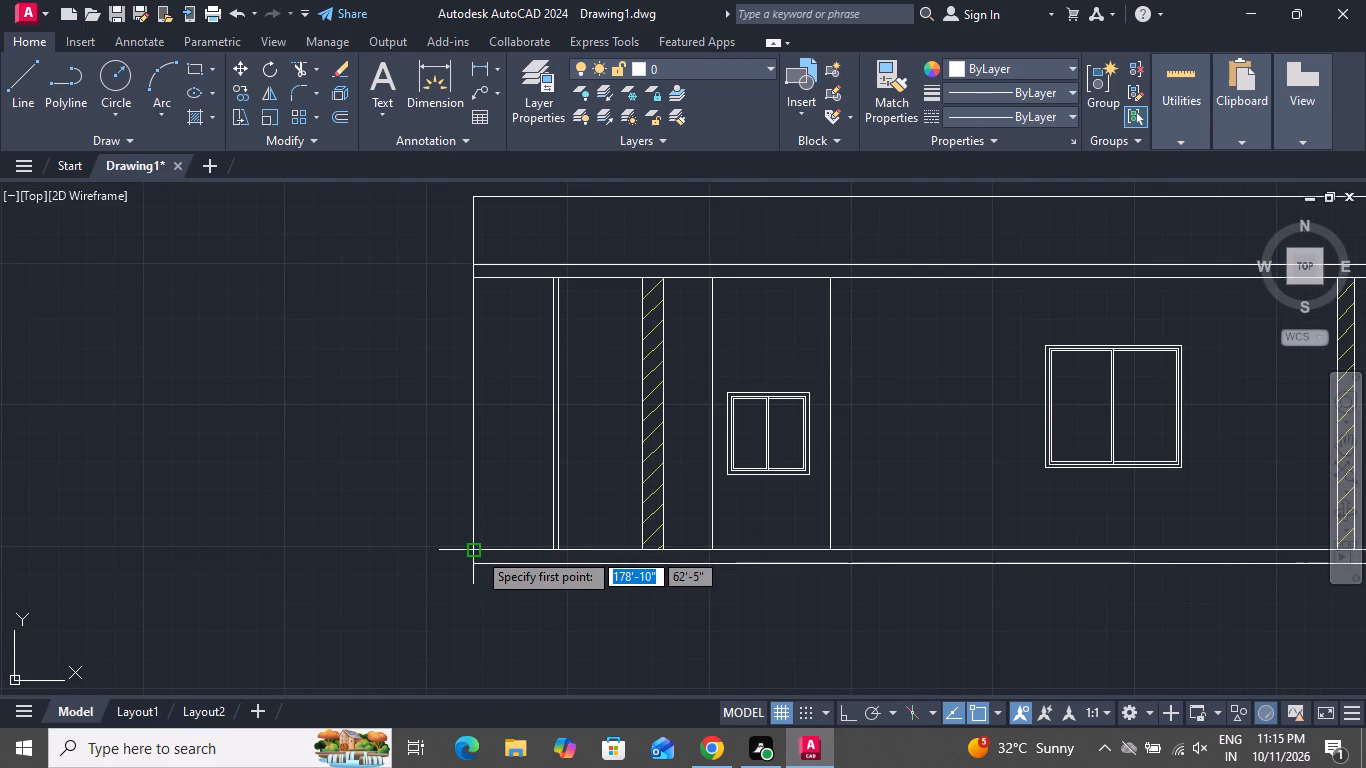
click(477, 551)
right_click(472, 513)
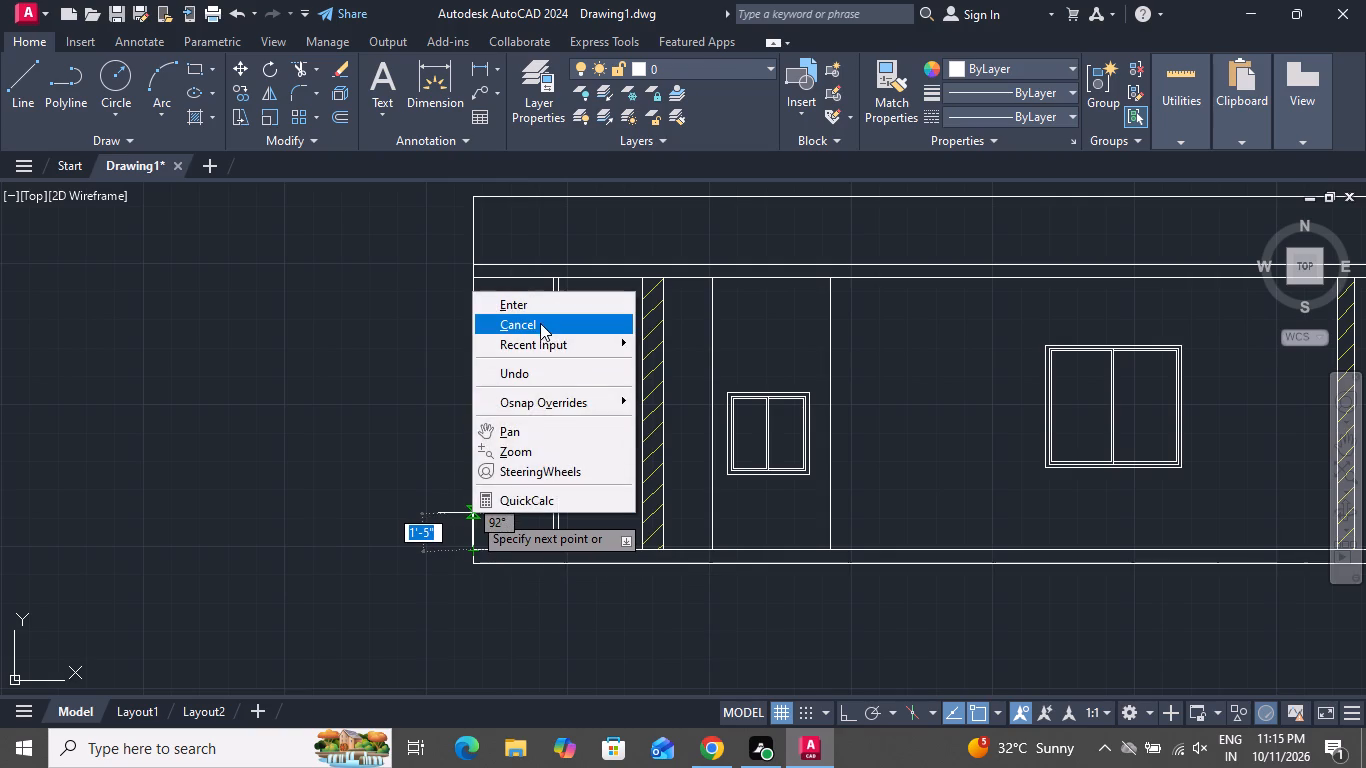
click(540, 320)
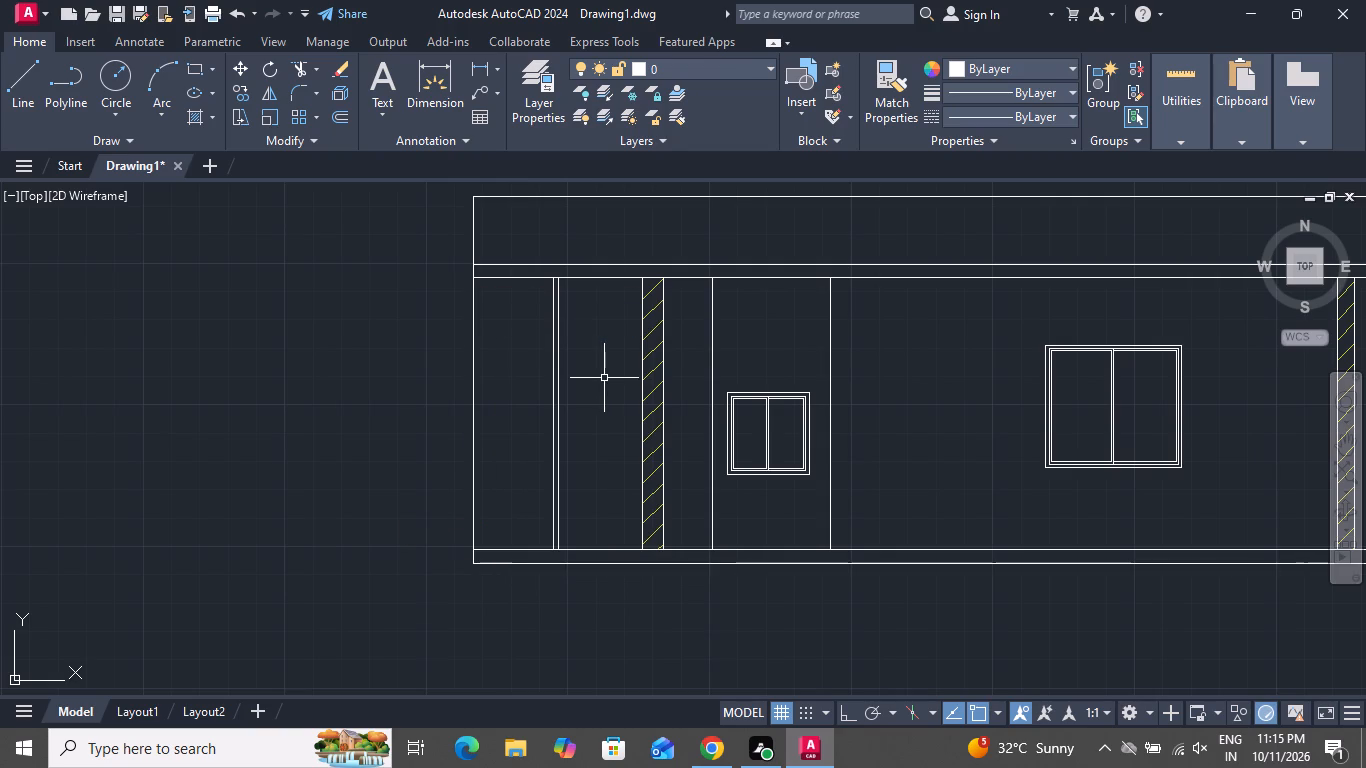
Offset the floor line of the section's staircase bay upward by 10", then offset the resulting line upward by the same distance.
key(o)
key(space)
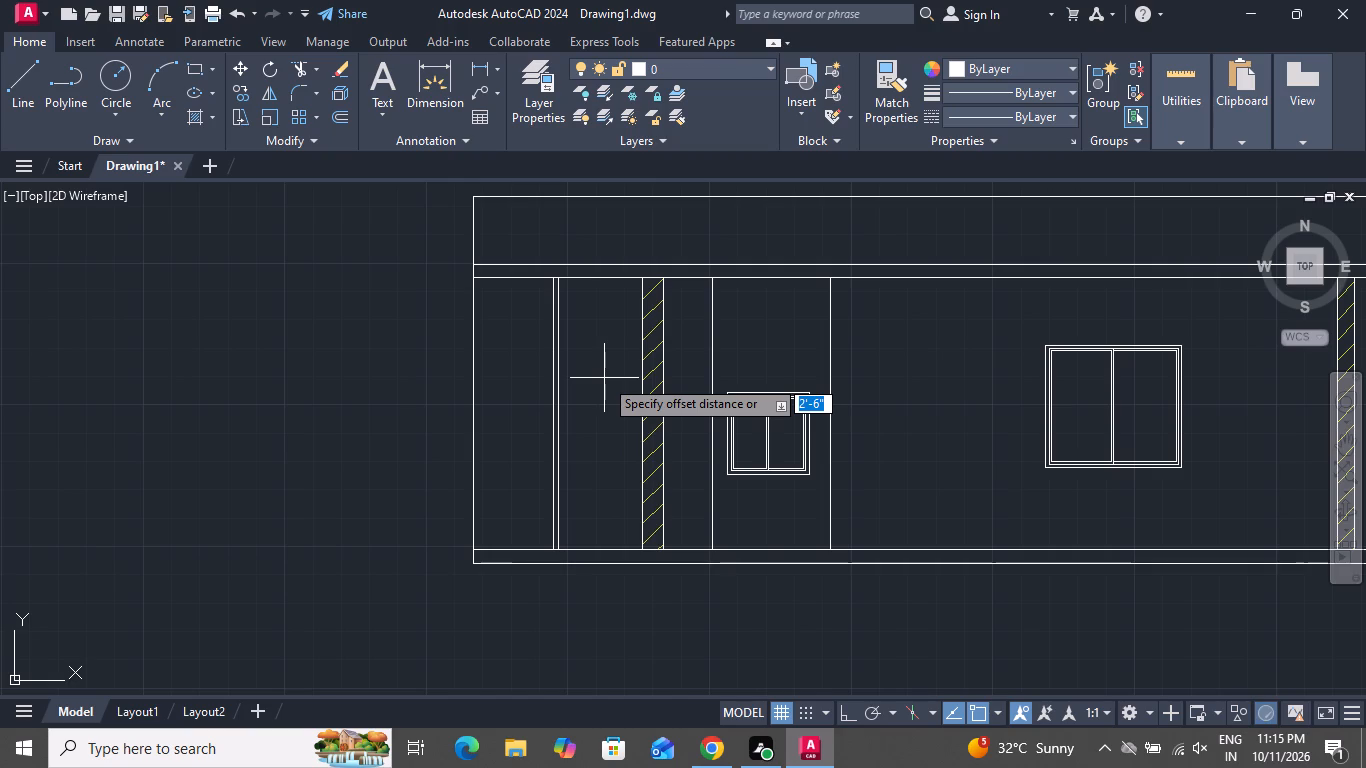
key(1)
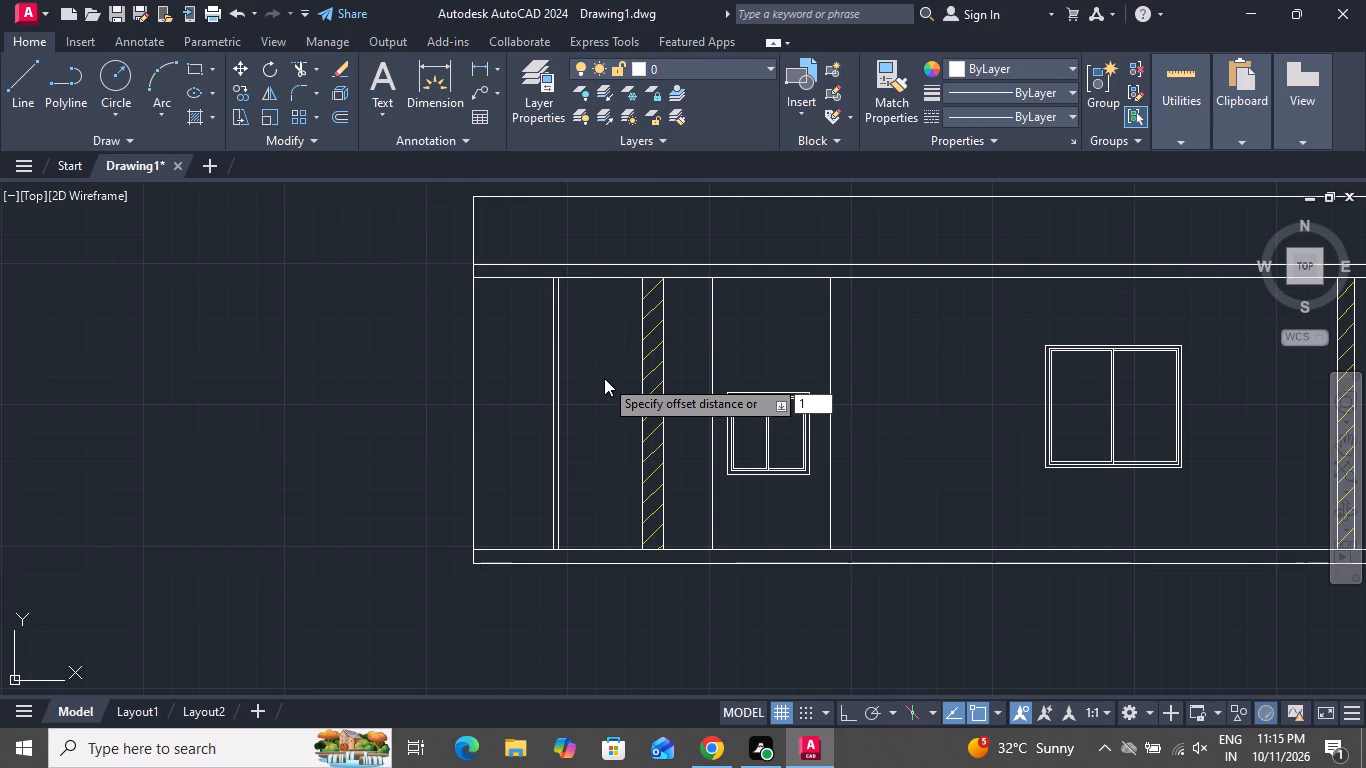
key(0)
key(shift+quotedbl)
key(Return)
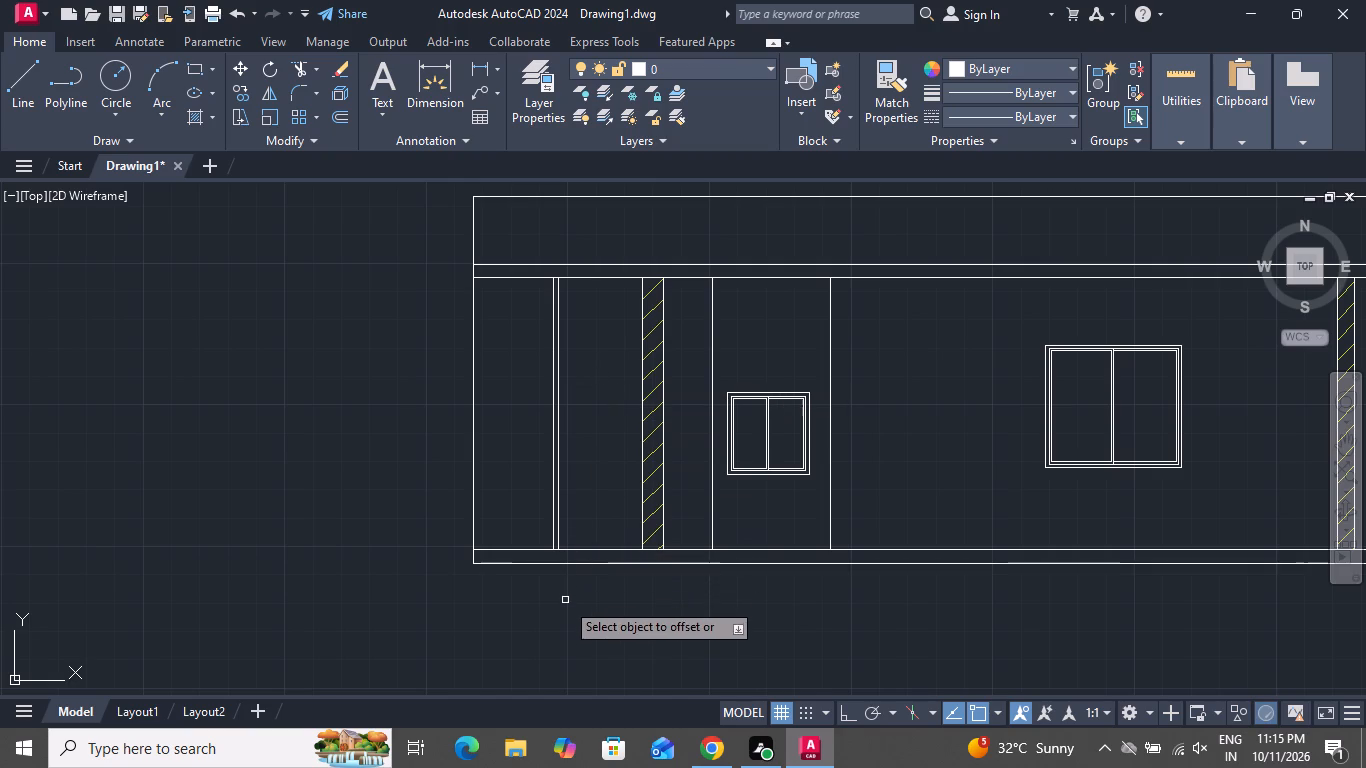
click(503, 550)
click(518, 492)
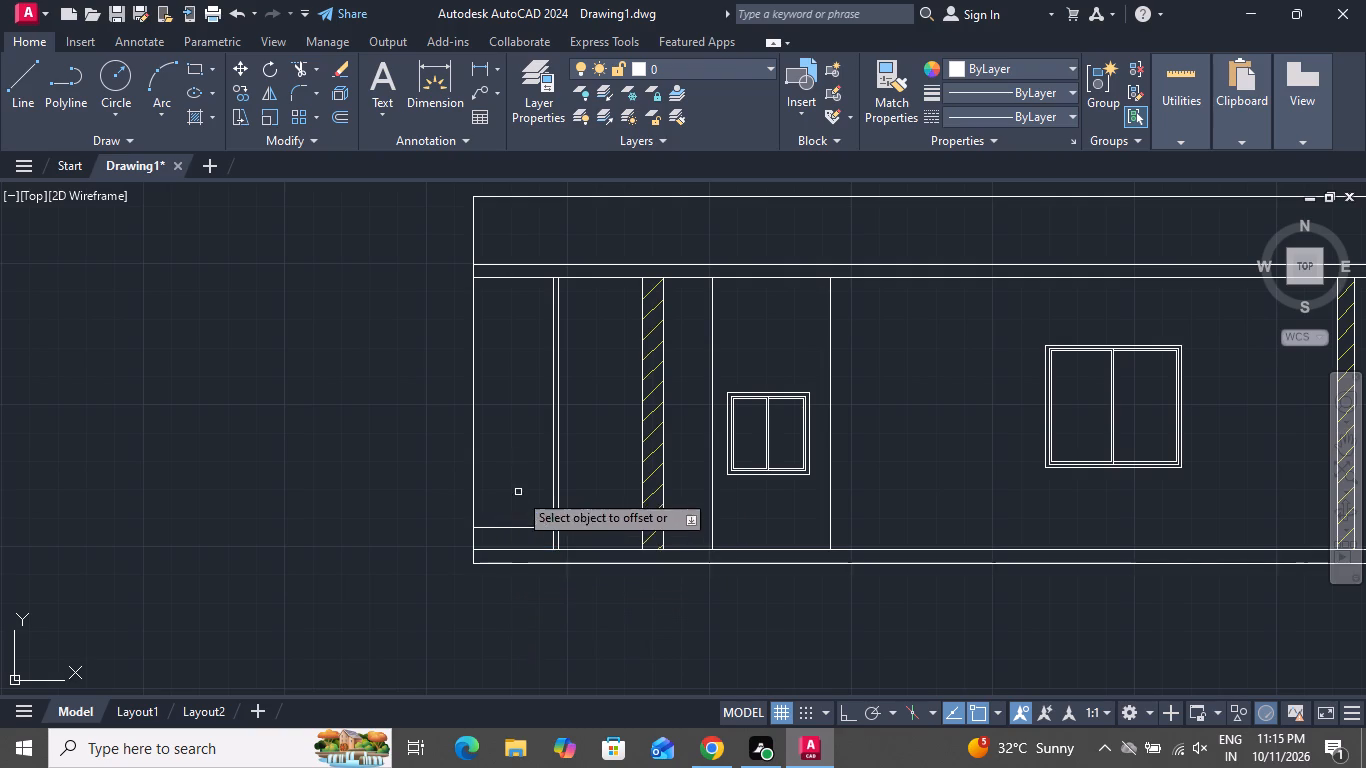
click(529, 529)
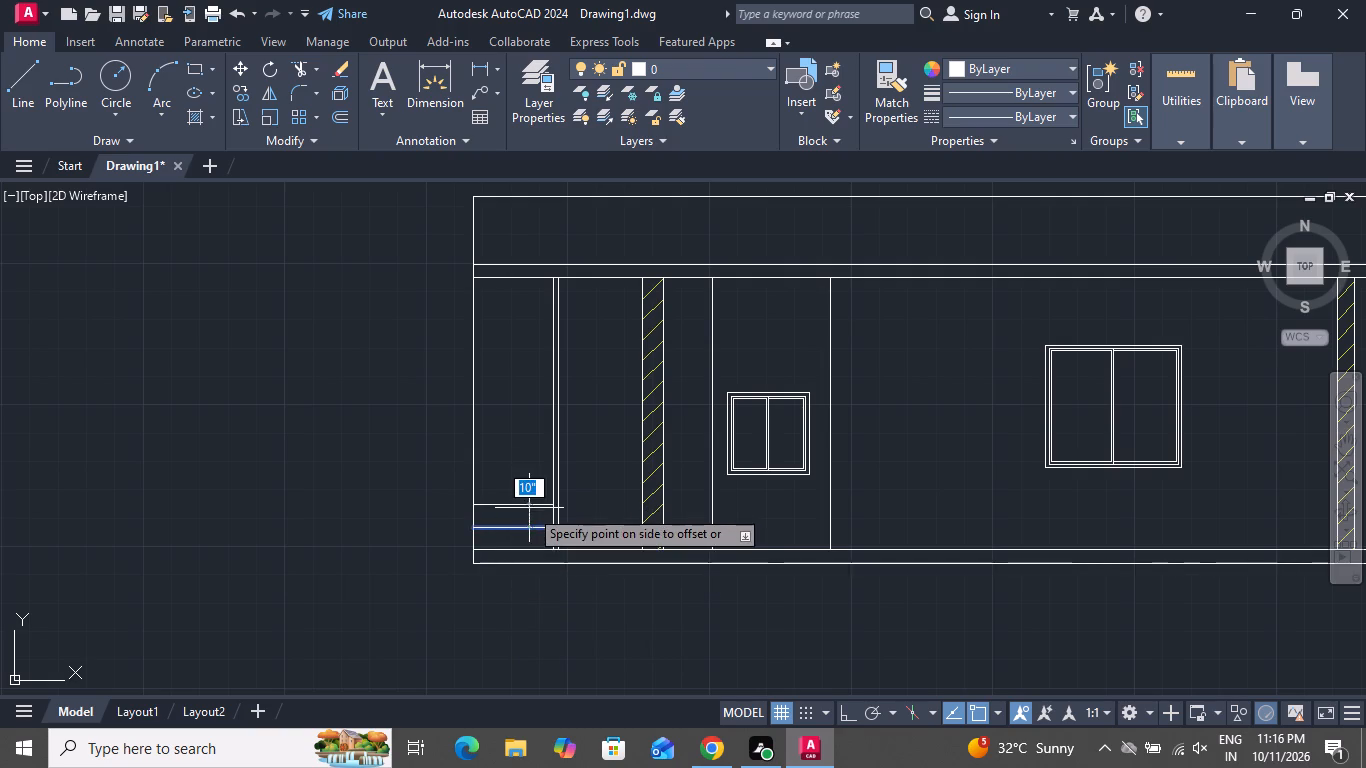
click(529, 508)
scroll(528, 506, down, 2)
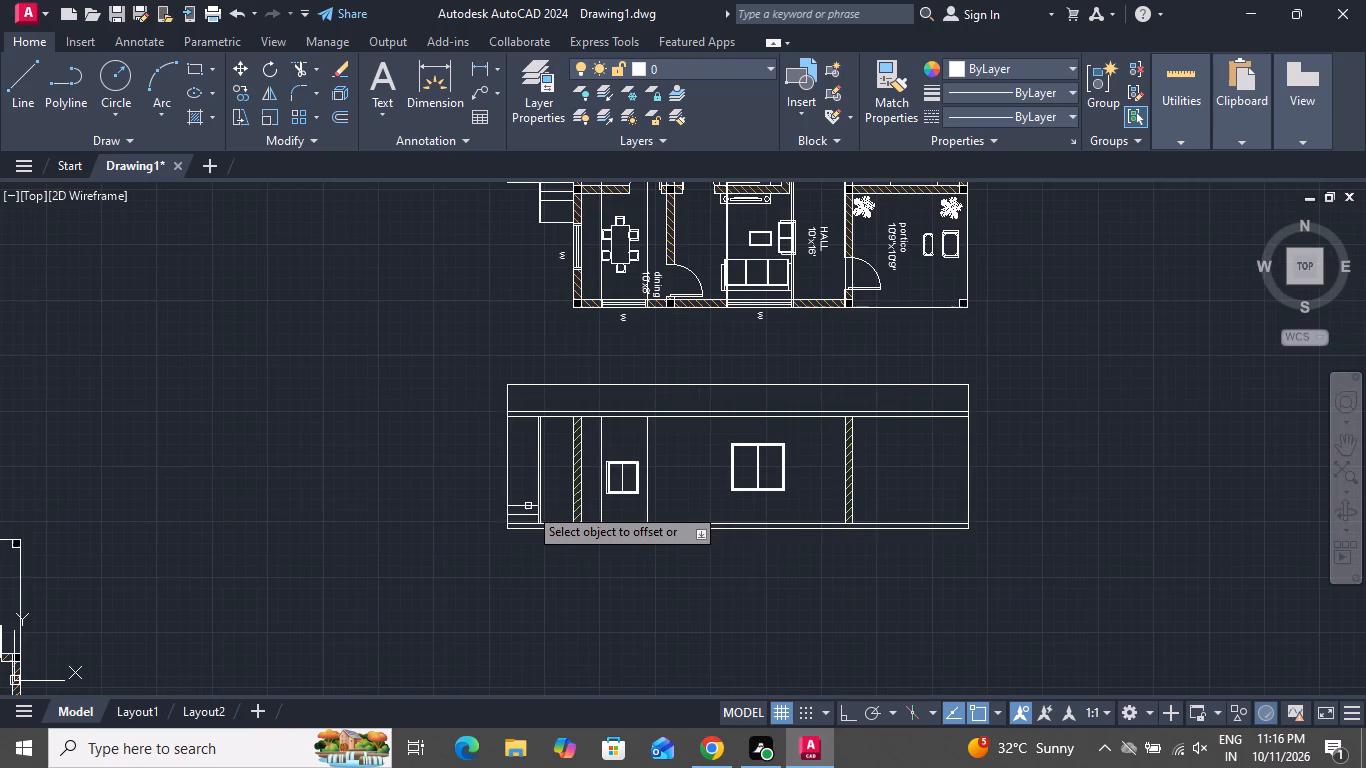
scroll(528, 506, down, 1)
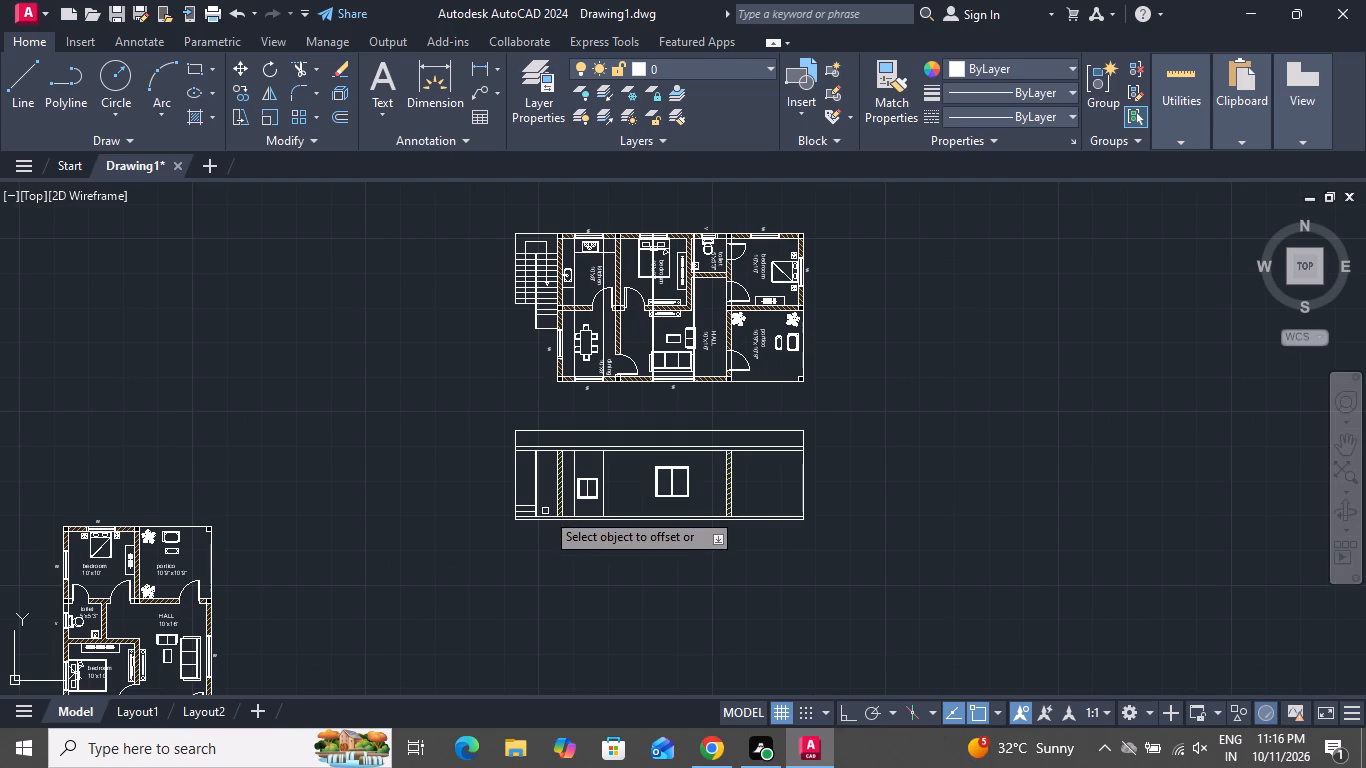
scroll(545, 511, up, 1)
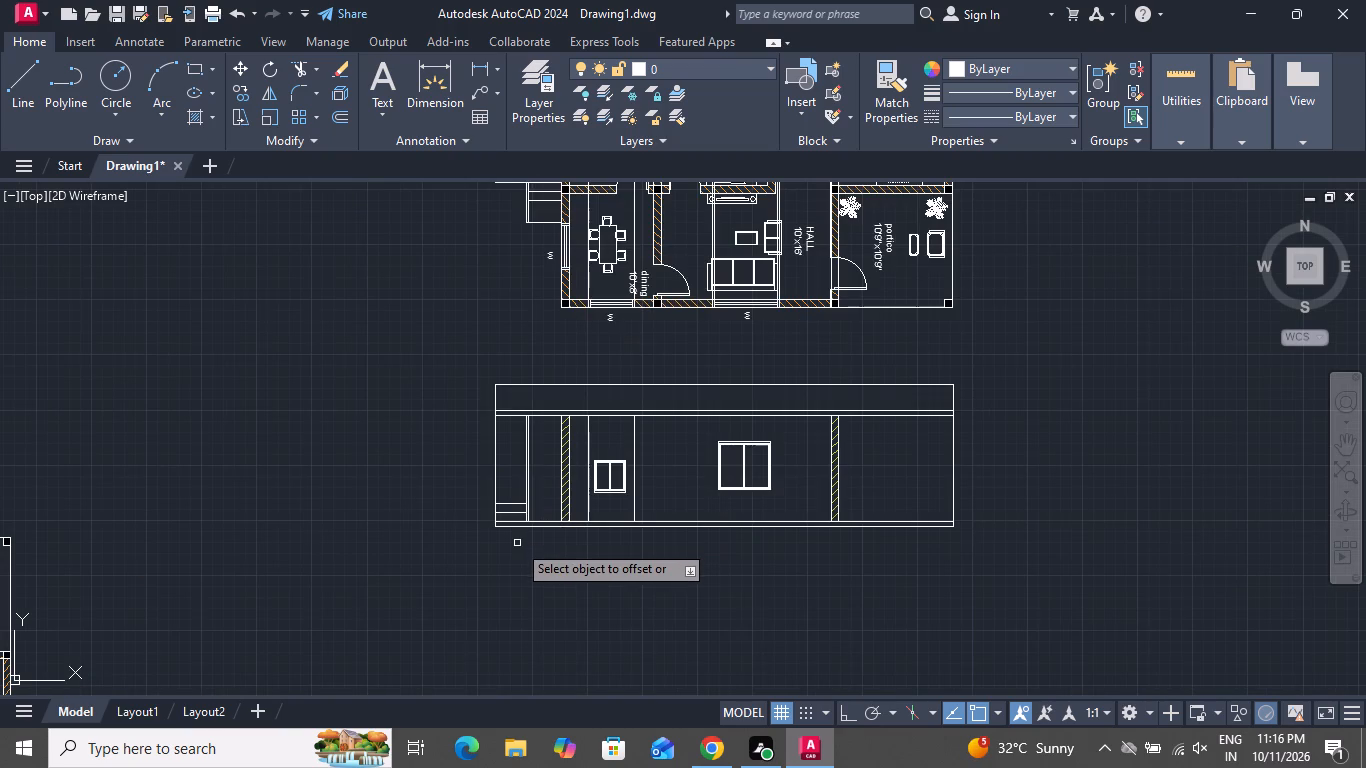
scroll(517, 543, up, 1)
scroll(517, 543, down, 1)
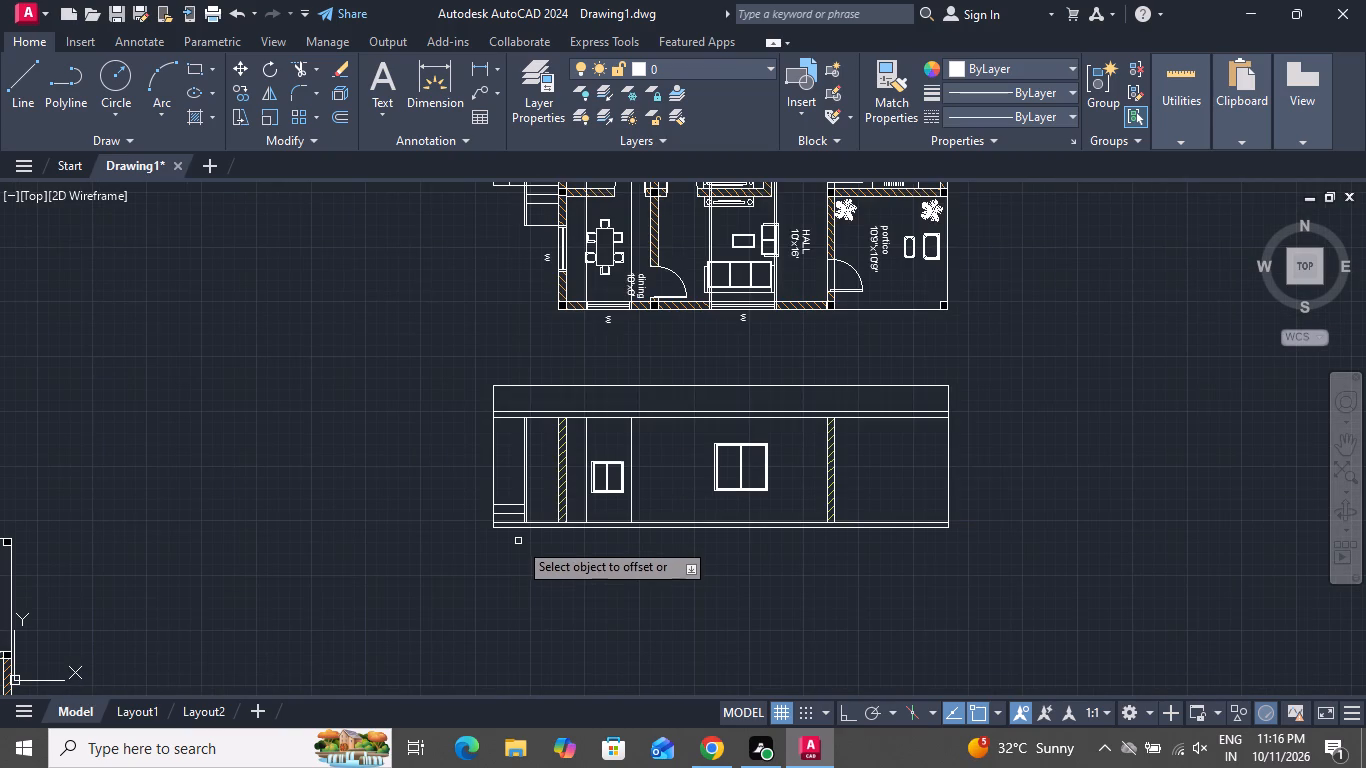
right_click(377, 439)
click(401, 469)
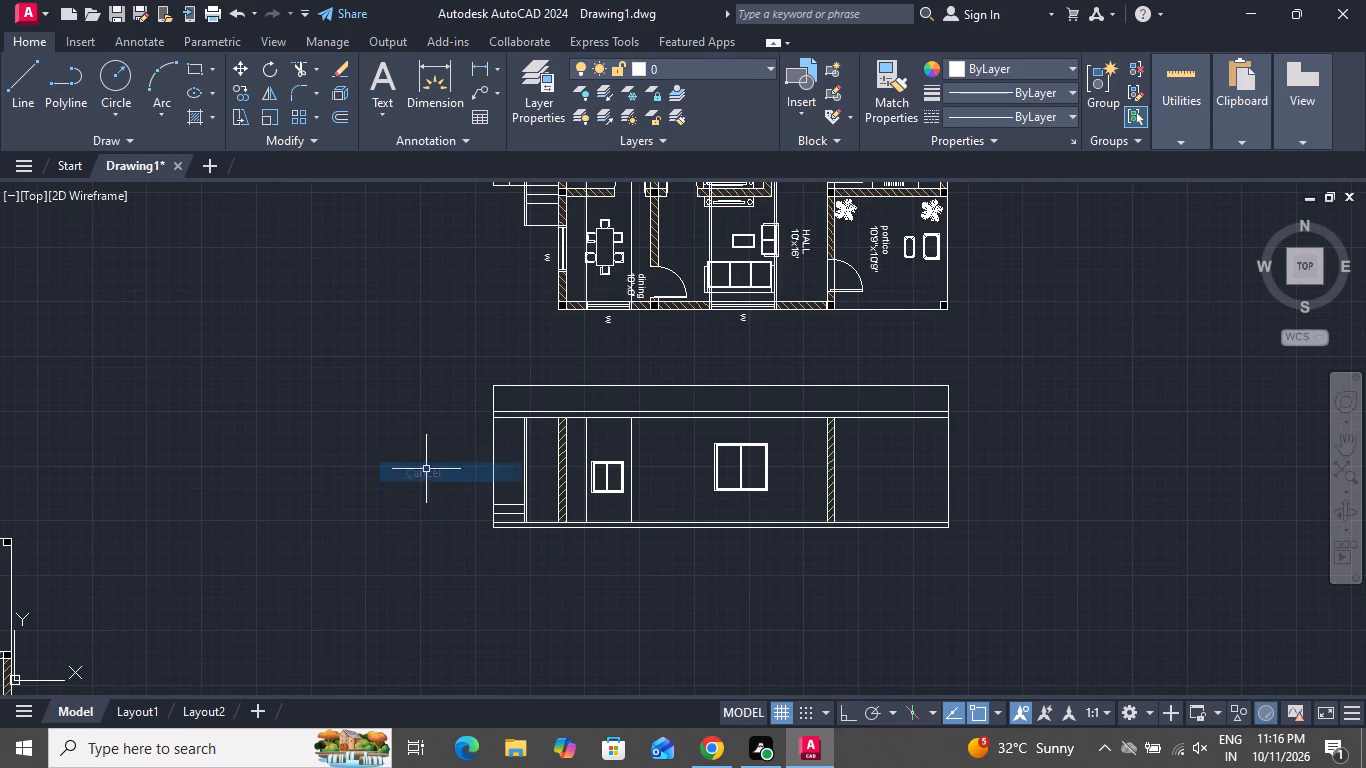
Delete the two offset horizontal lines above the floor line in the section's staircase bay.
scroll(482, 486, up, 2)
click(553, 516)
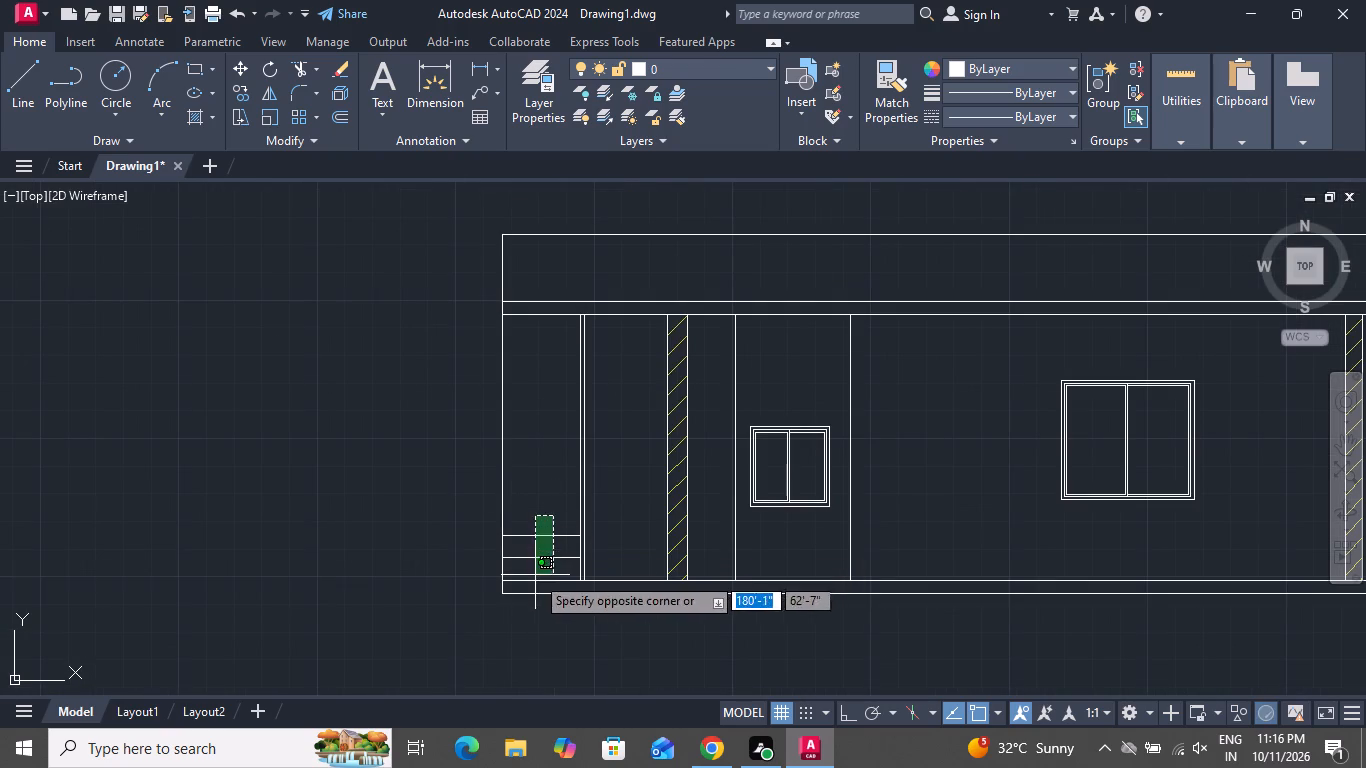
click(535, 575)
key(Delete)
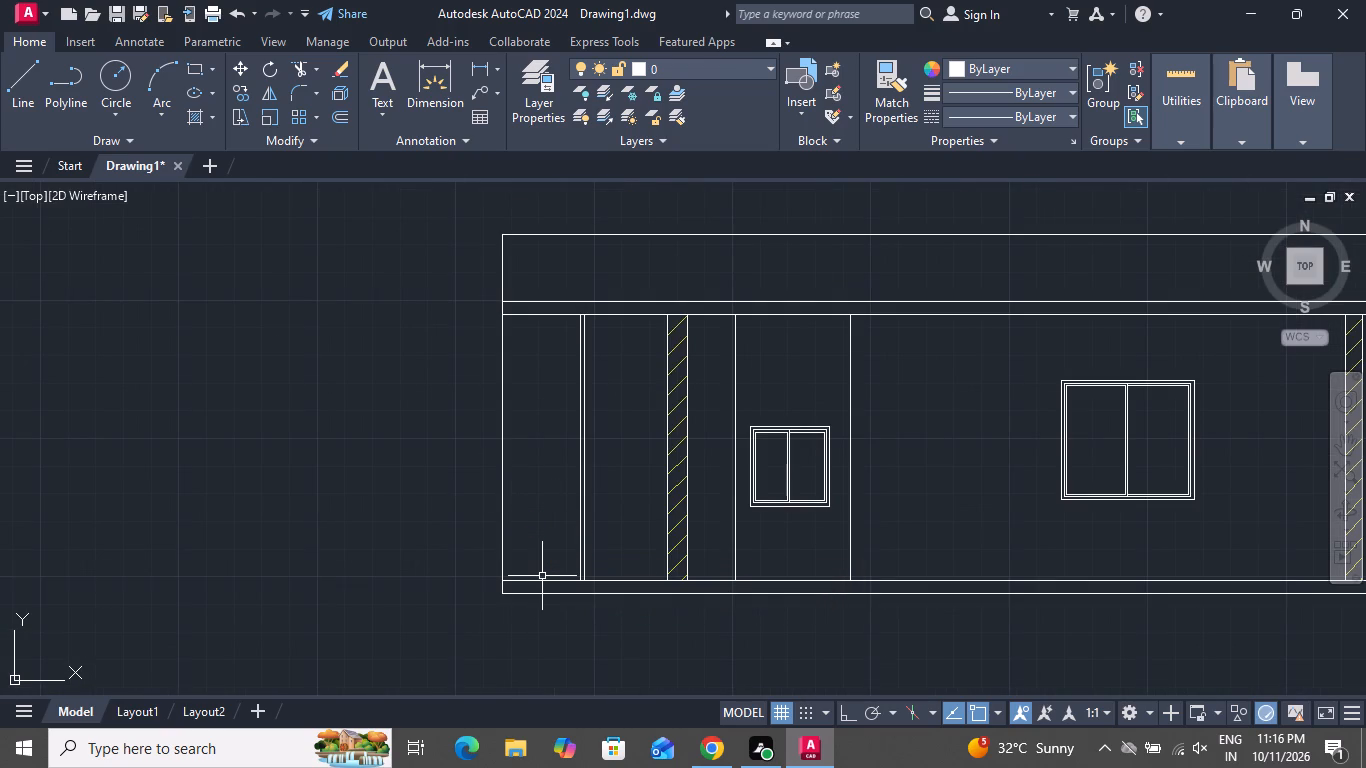
Delete the two vertical projection lines on either side of the small window in the section.
scroll(532, 642, down, 3)
scroll(815, 643, up, 2)
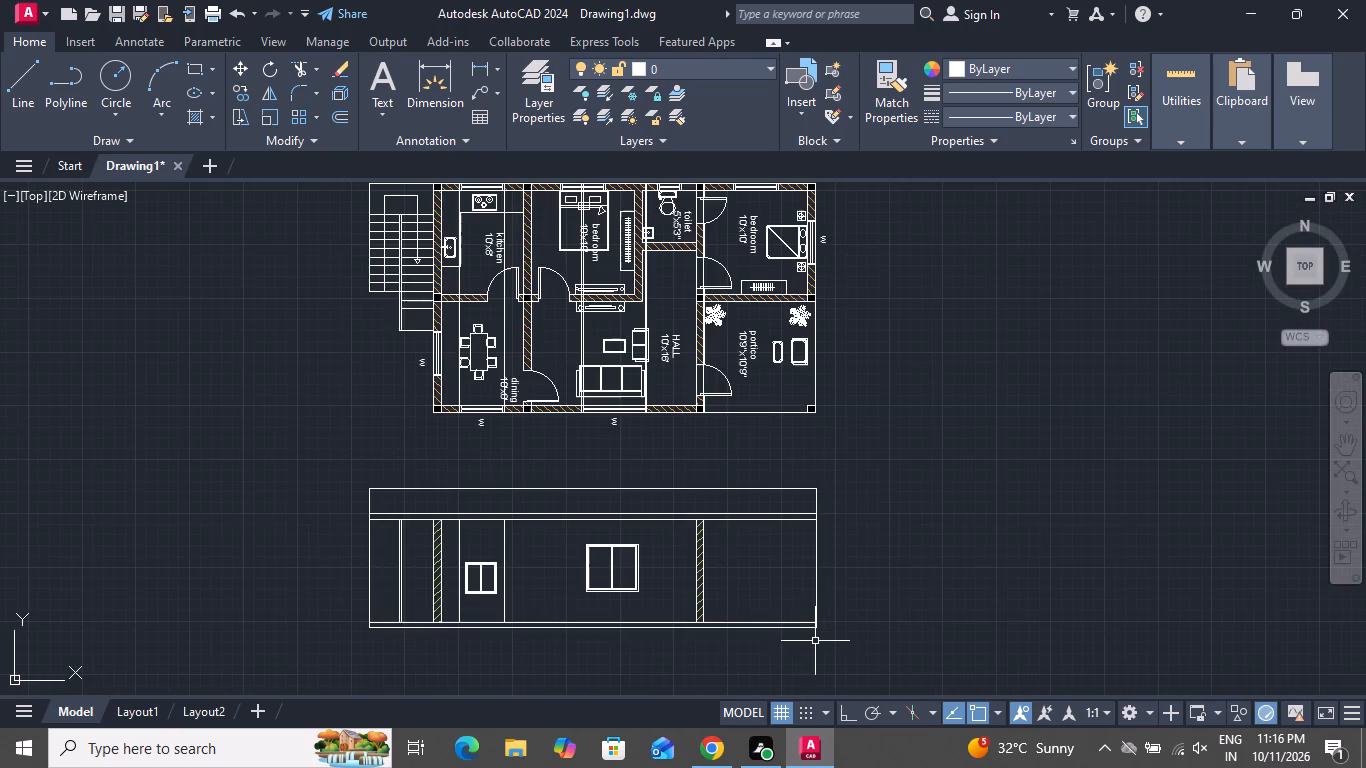
scroll(811, 588, down, 1)
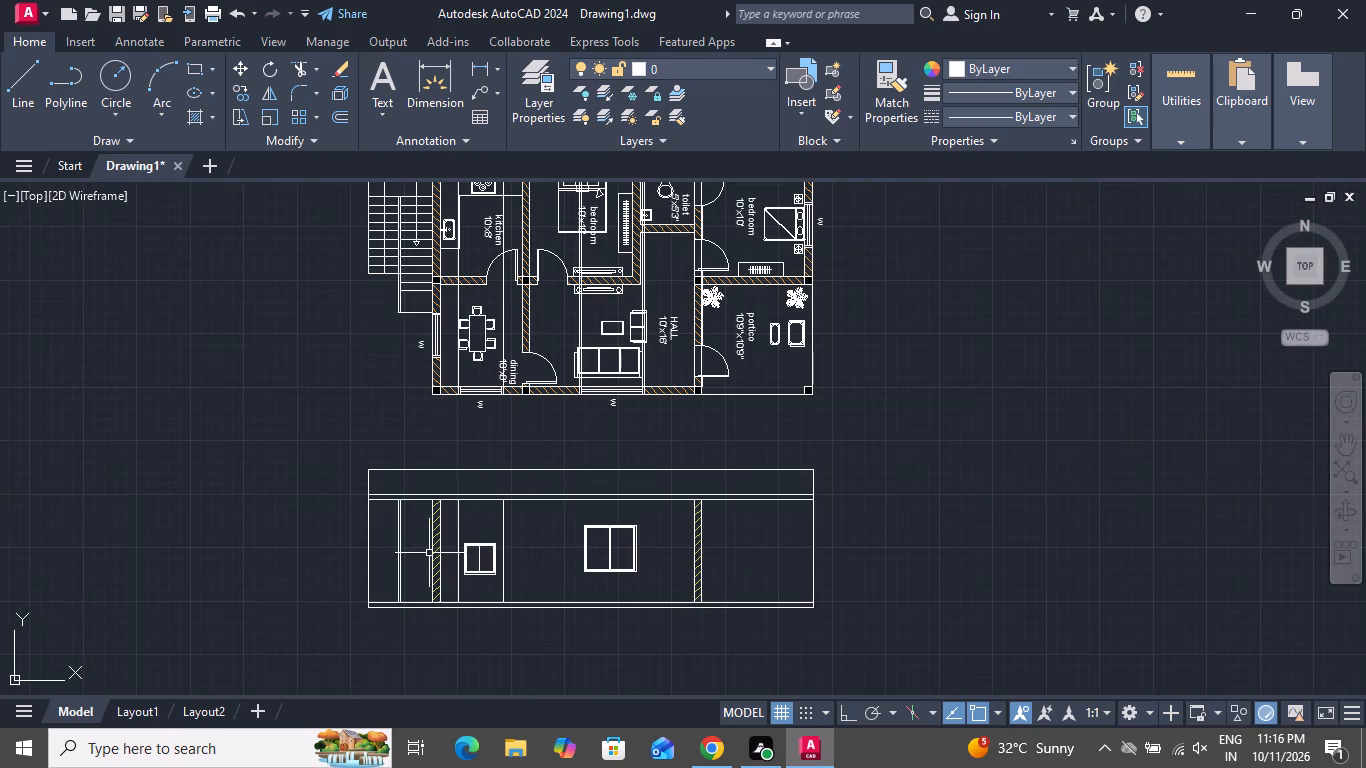
scroll(427, 553, up, 2)
scroll(490, 546, down, 1)
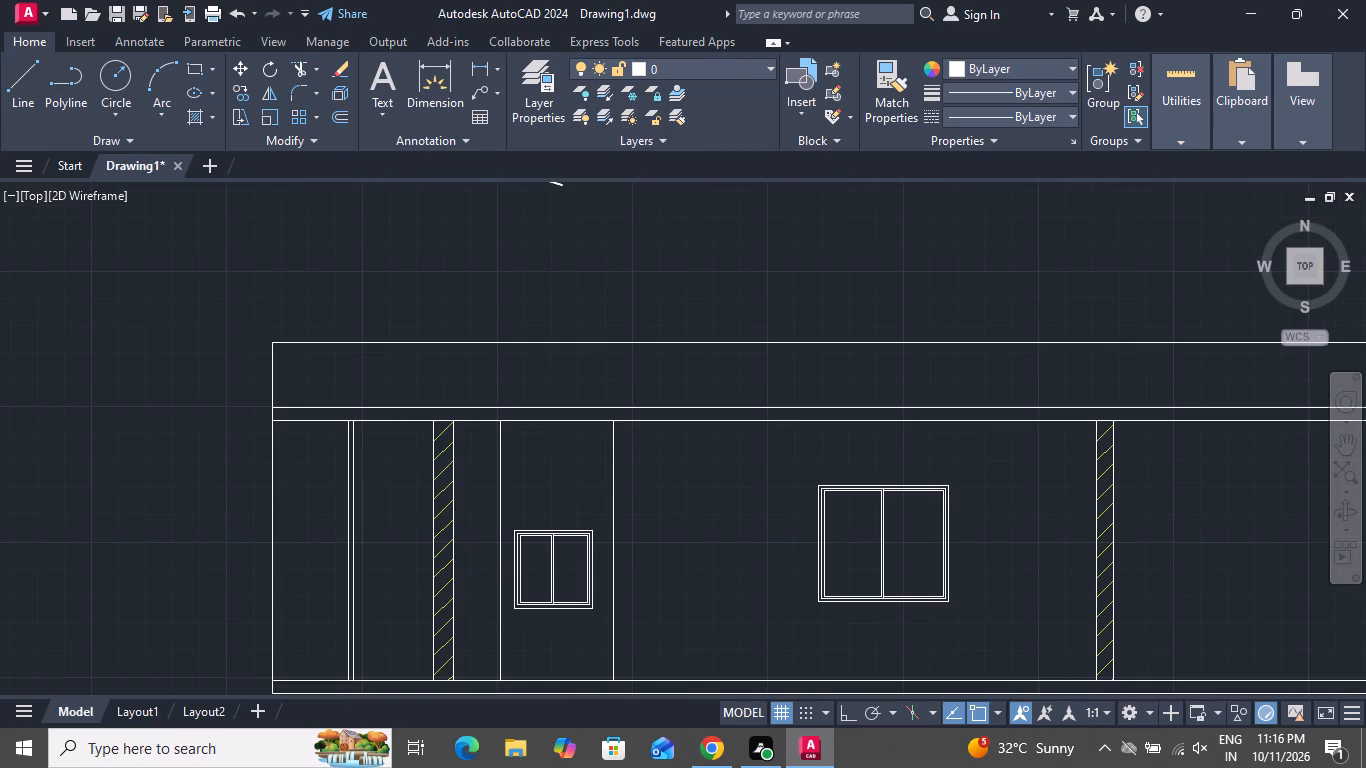
click(496, 538)
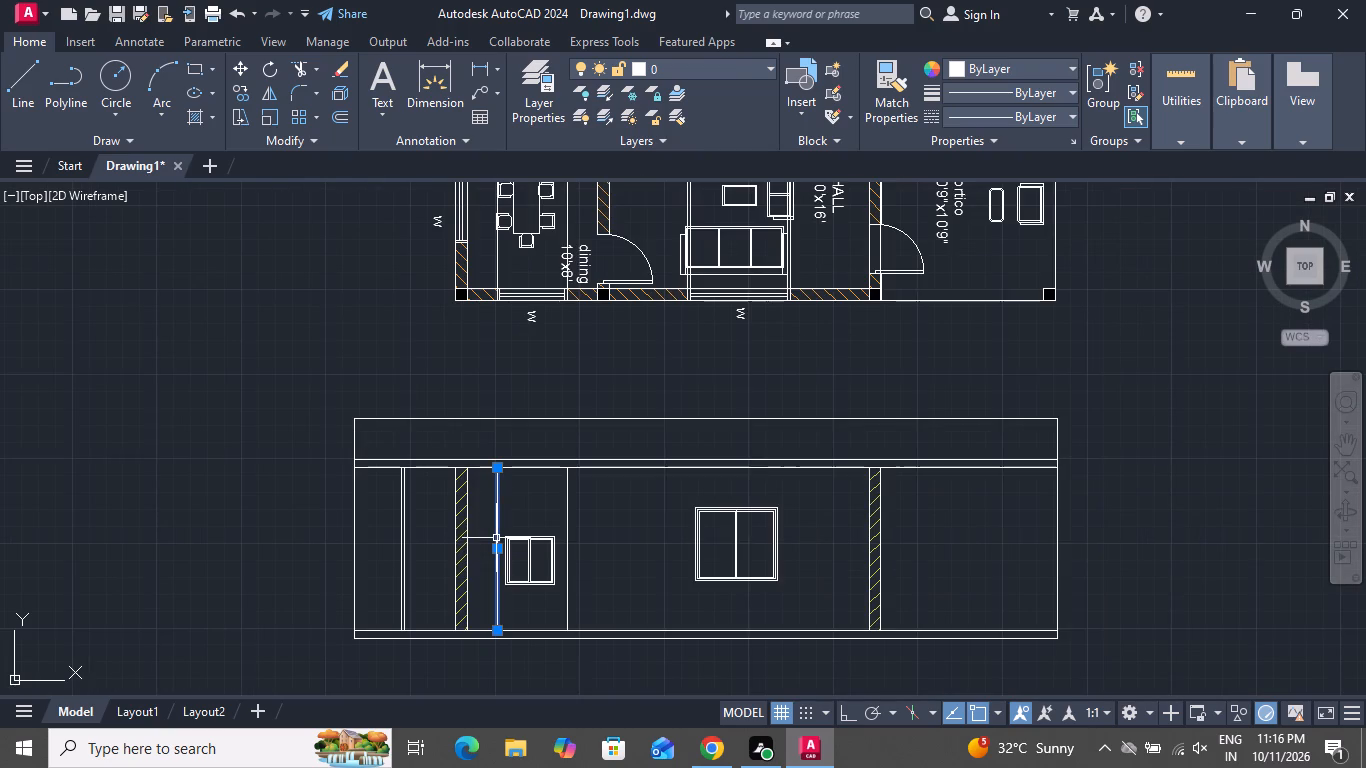
key(Delete)
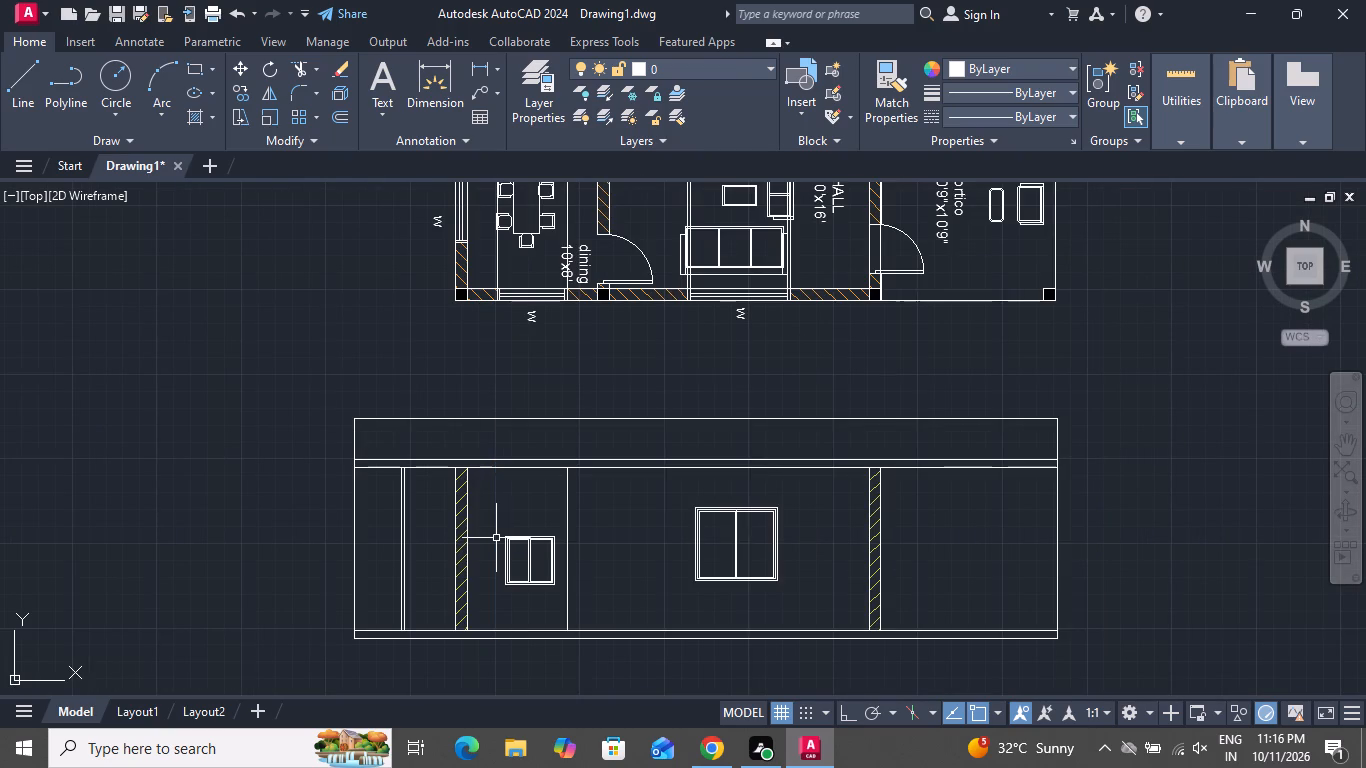
click(565, 500)
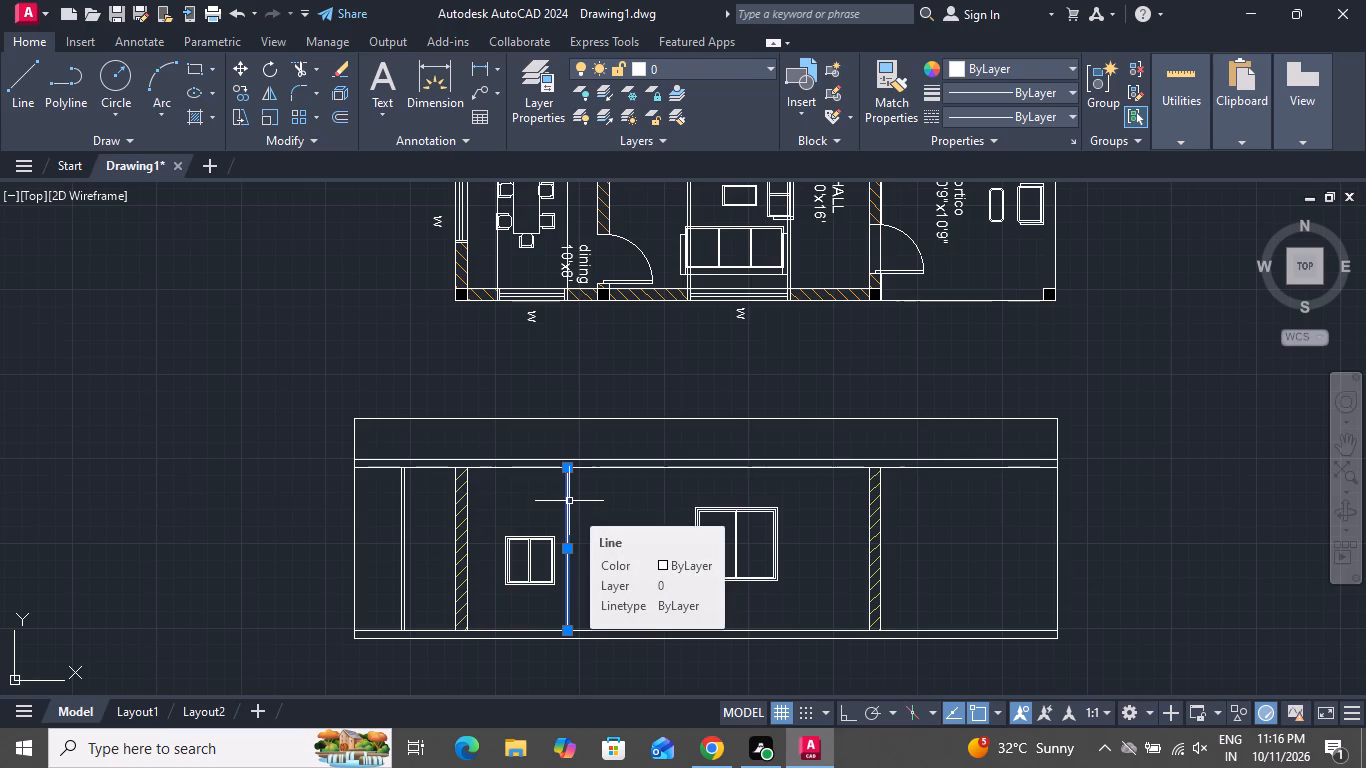
key(Delete)
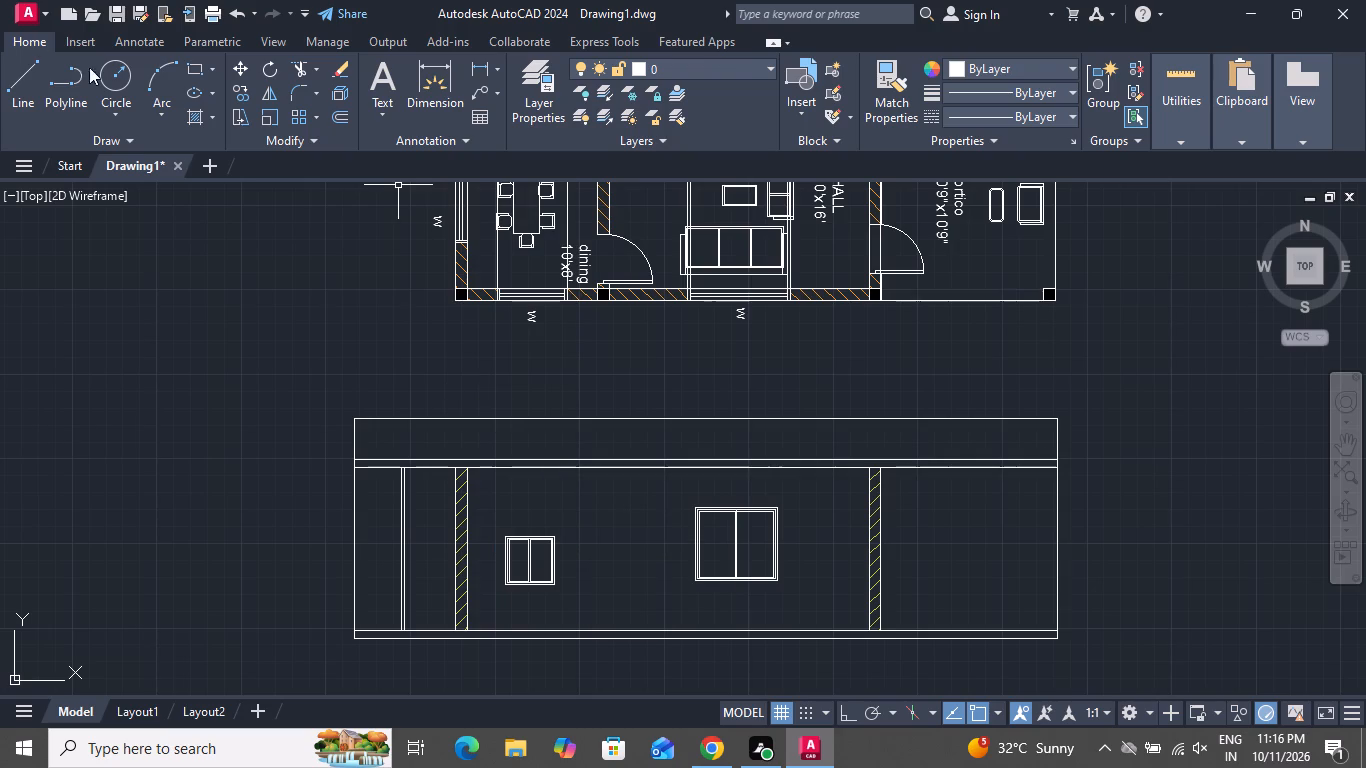
Hatch the parapet band above the section's roof slab with the AR-B816 pattern at scale 1.
click(189, 116)
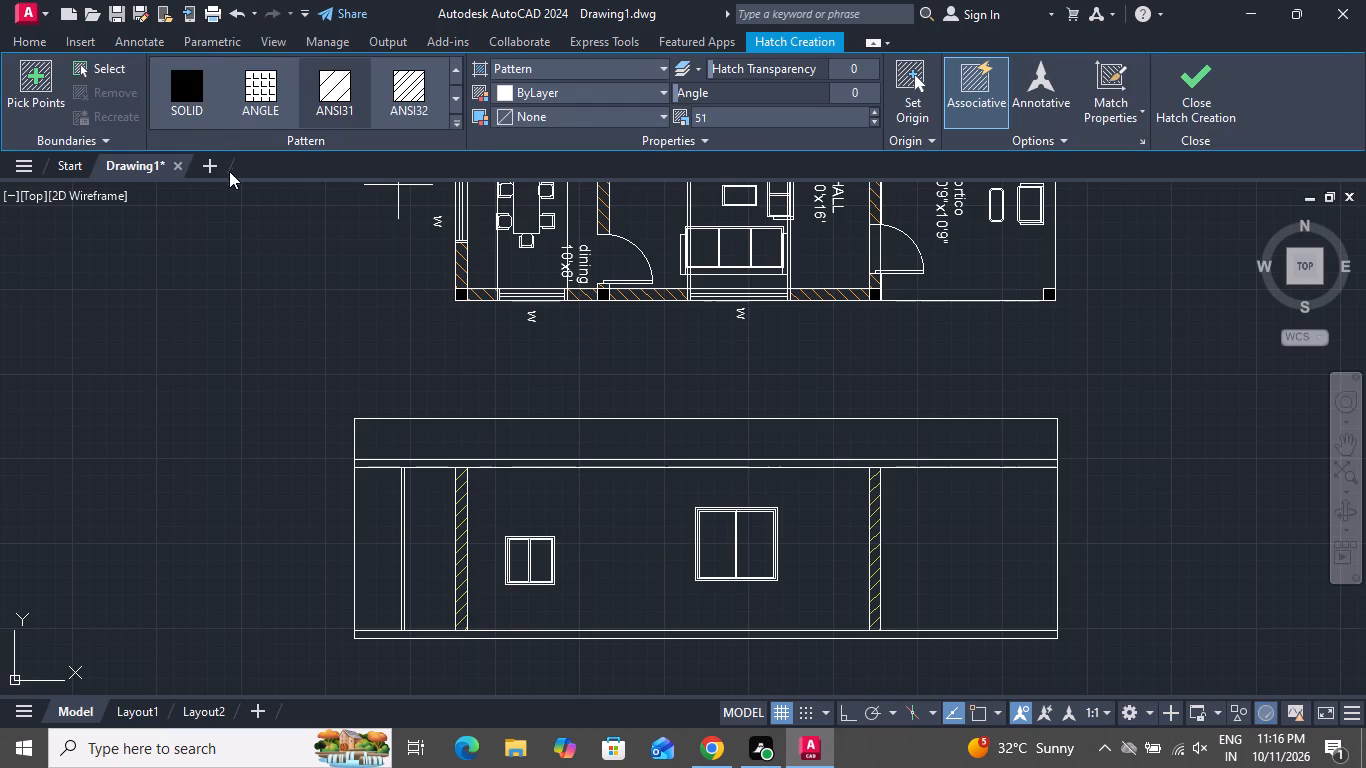
scroll(399, 88, down, 2)
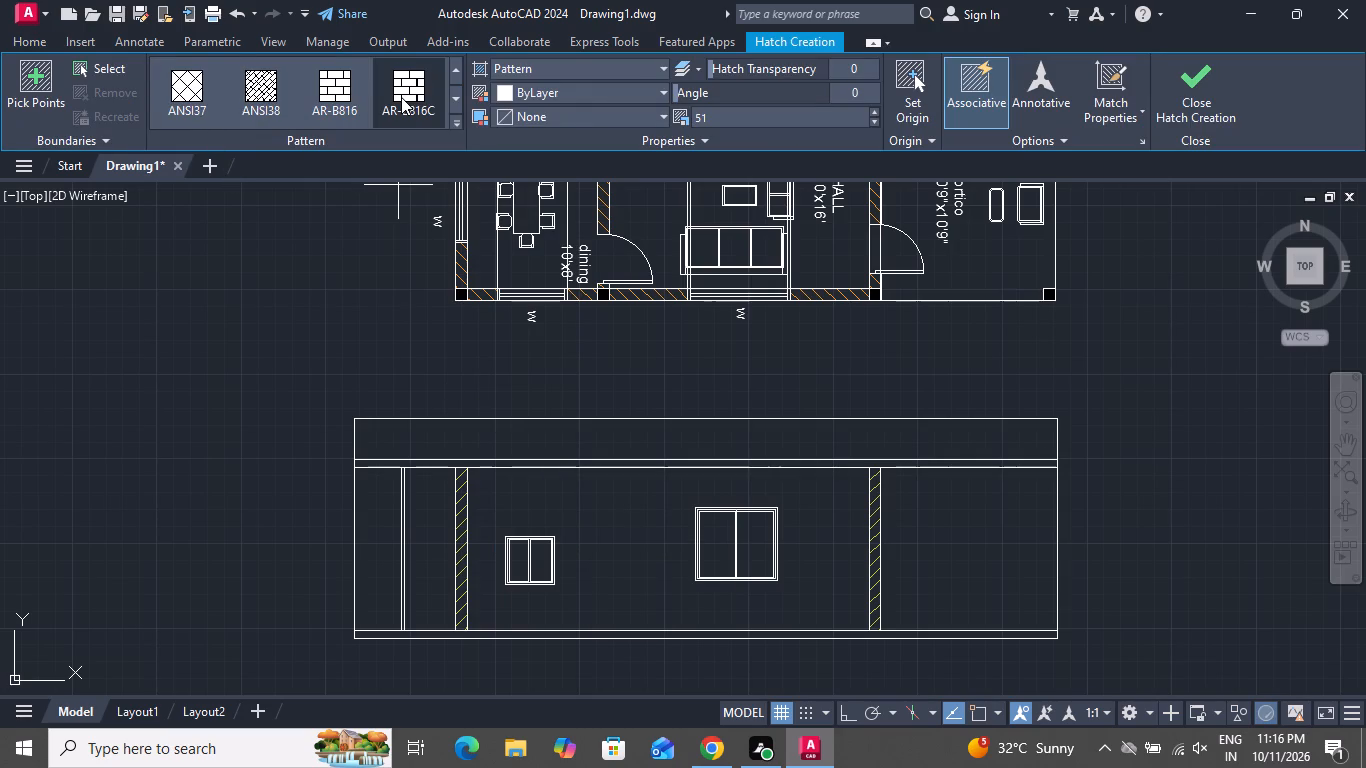
click(332, 90)
click(574, 433)
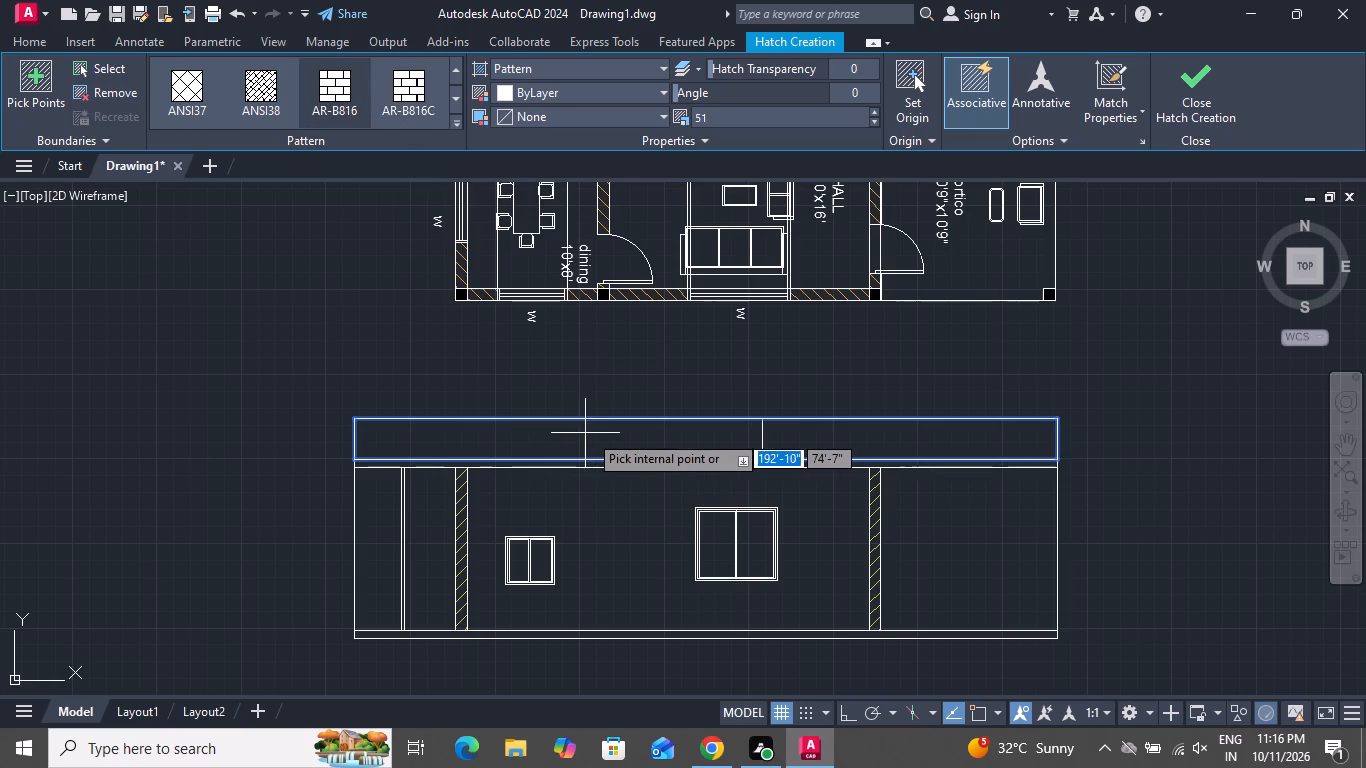
click(871, 120)
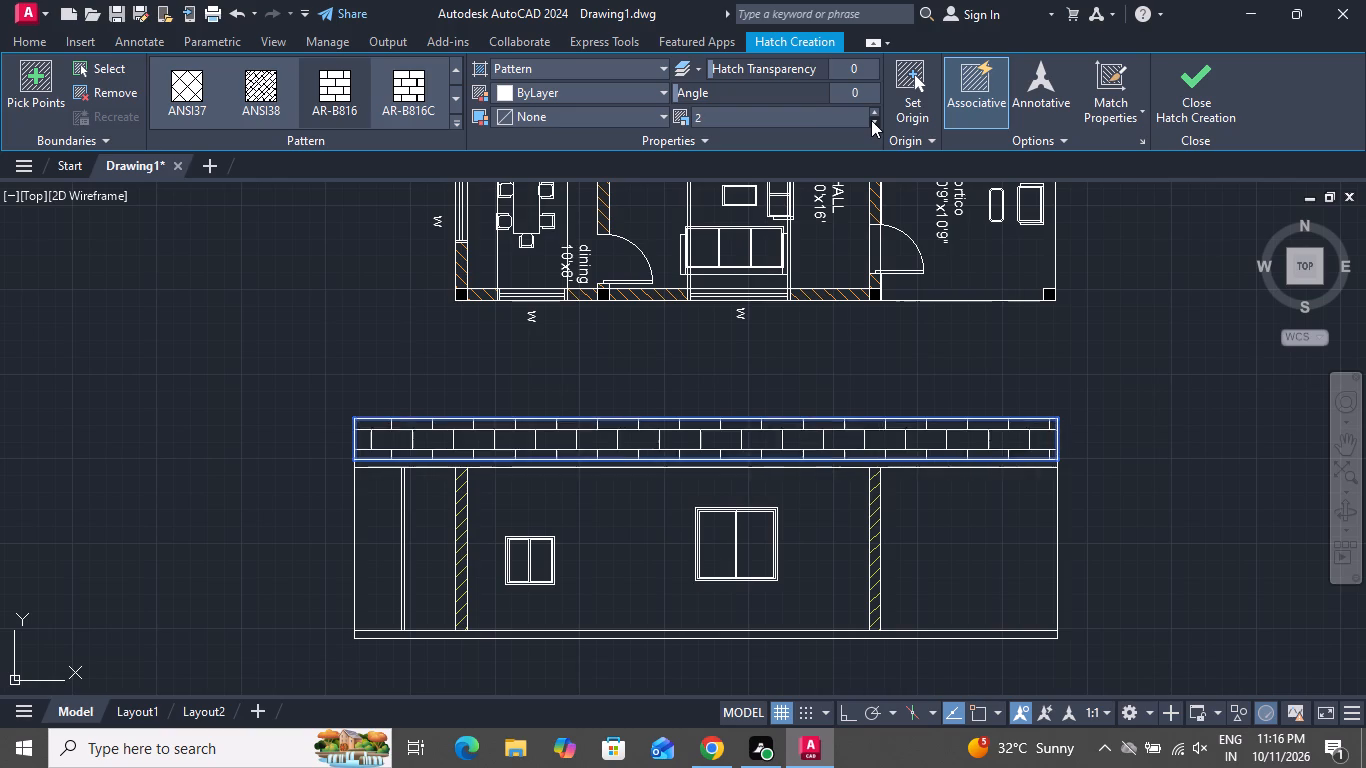
click(871, 120)
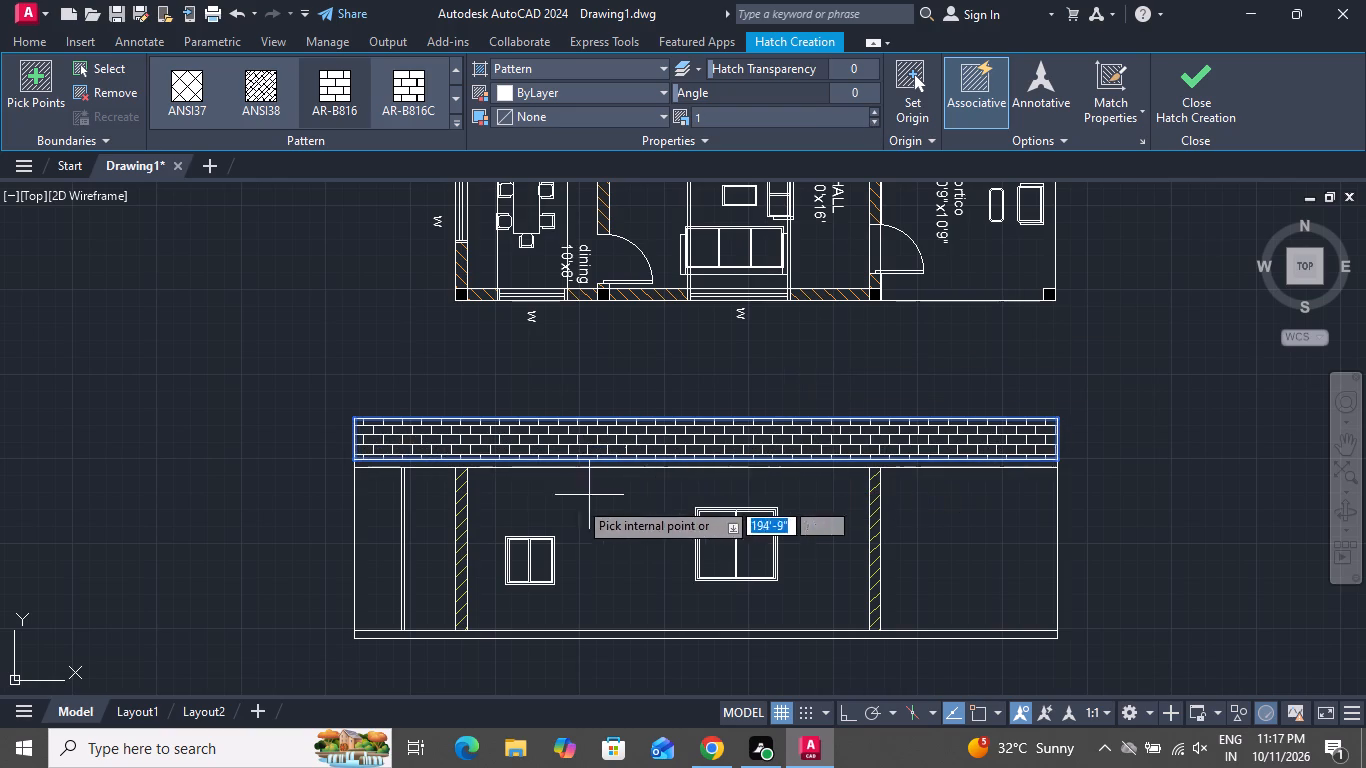
right_click(243, 358)
click(260, 381)
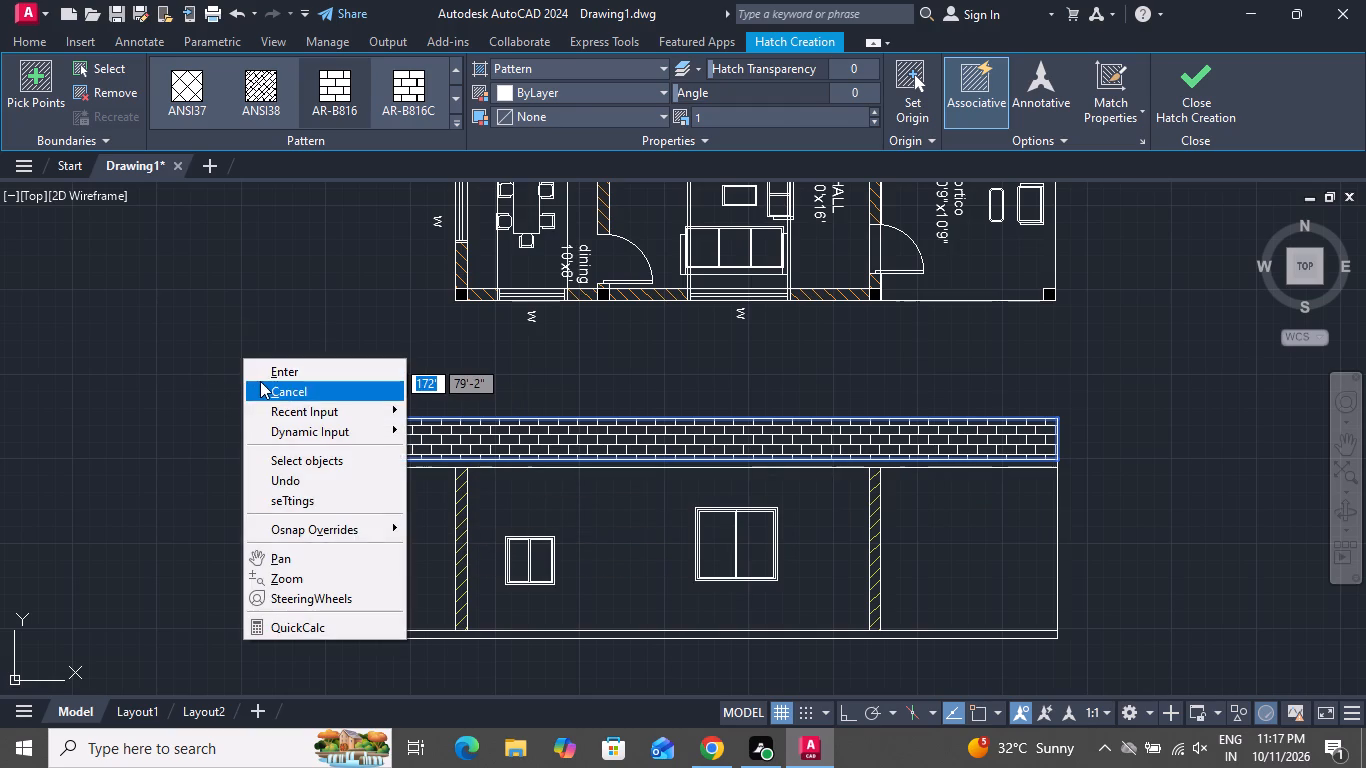
Hatch the section's roof slab and floor slab bands with the AR-CONC pattern at scale 1.
scroll(461, 467, up, 2)
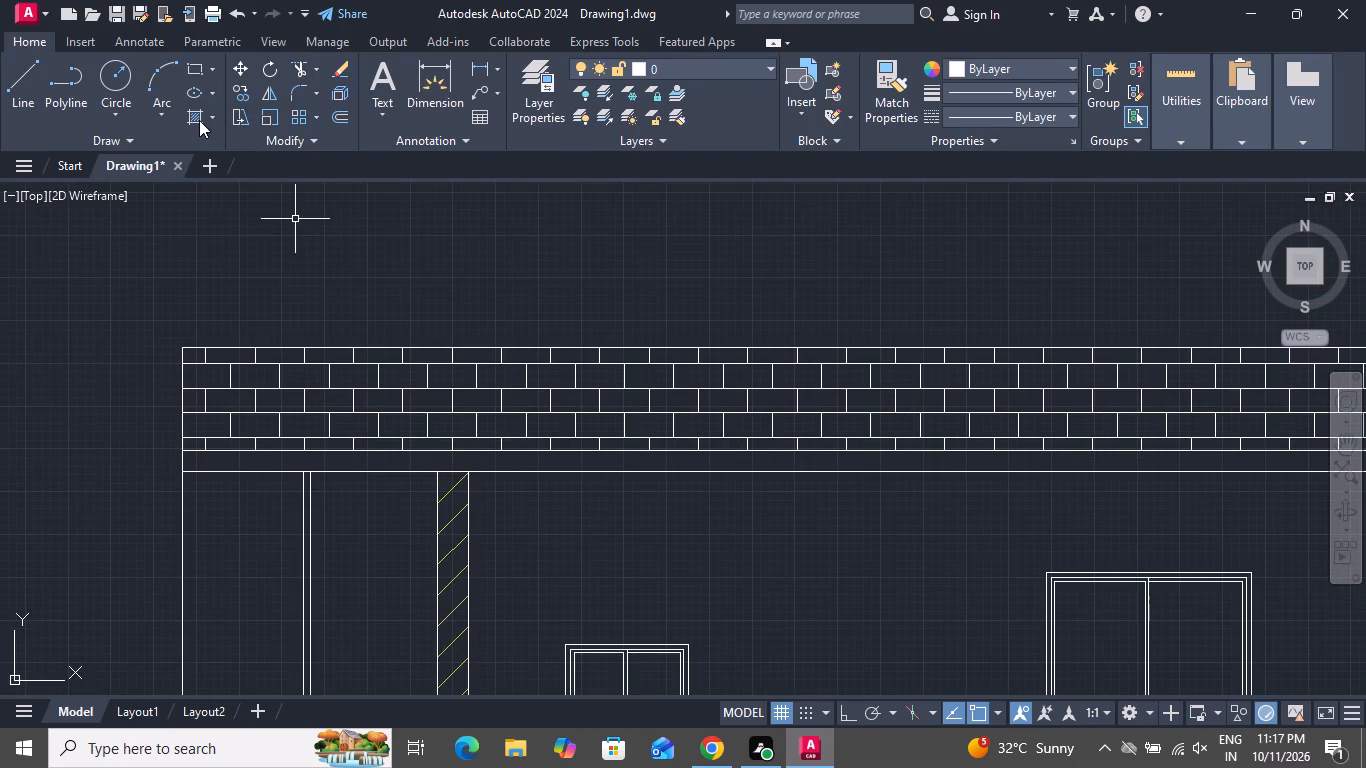
click(199, 120)
scroll(365, 57, down, 2)
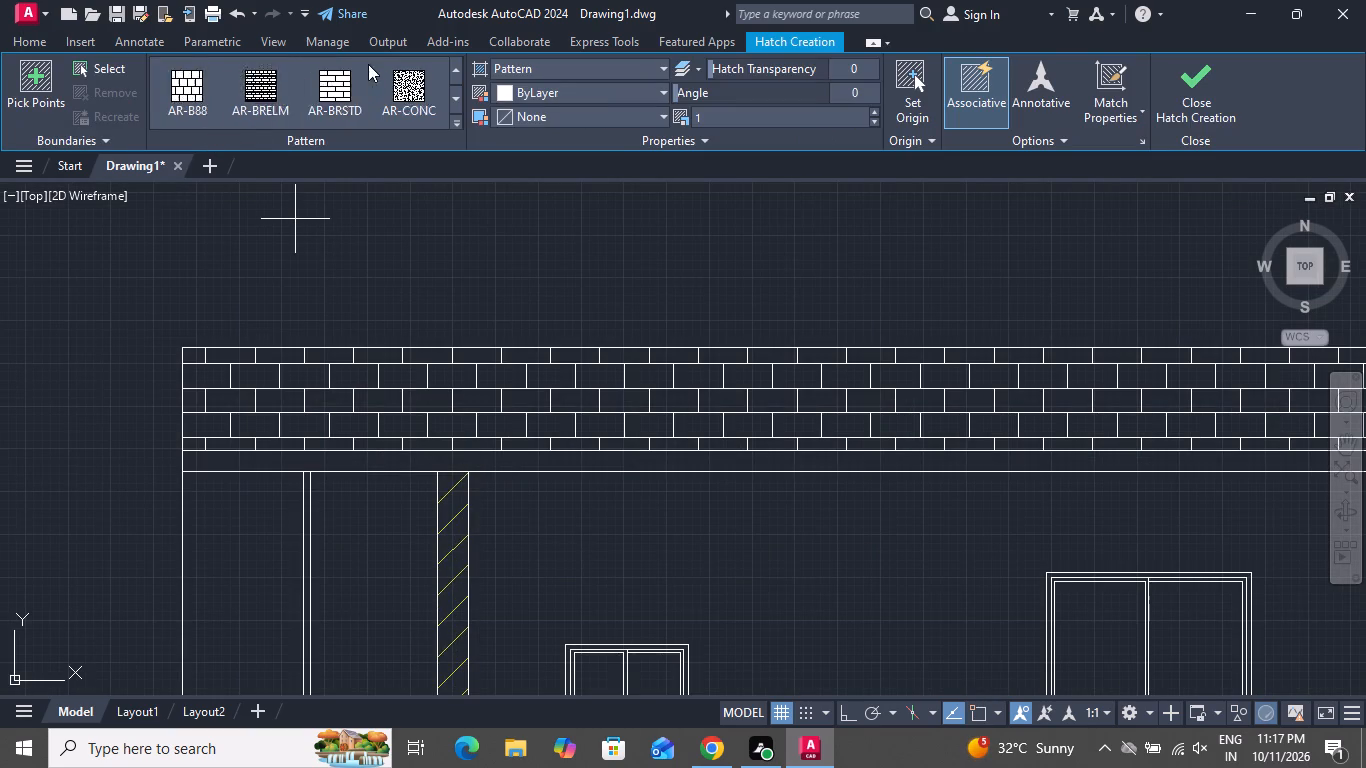
scroll(375, 86, down, 2)
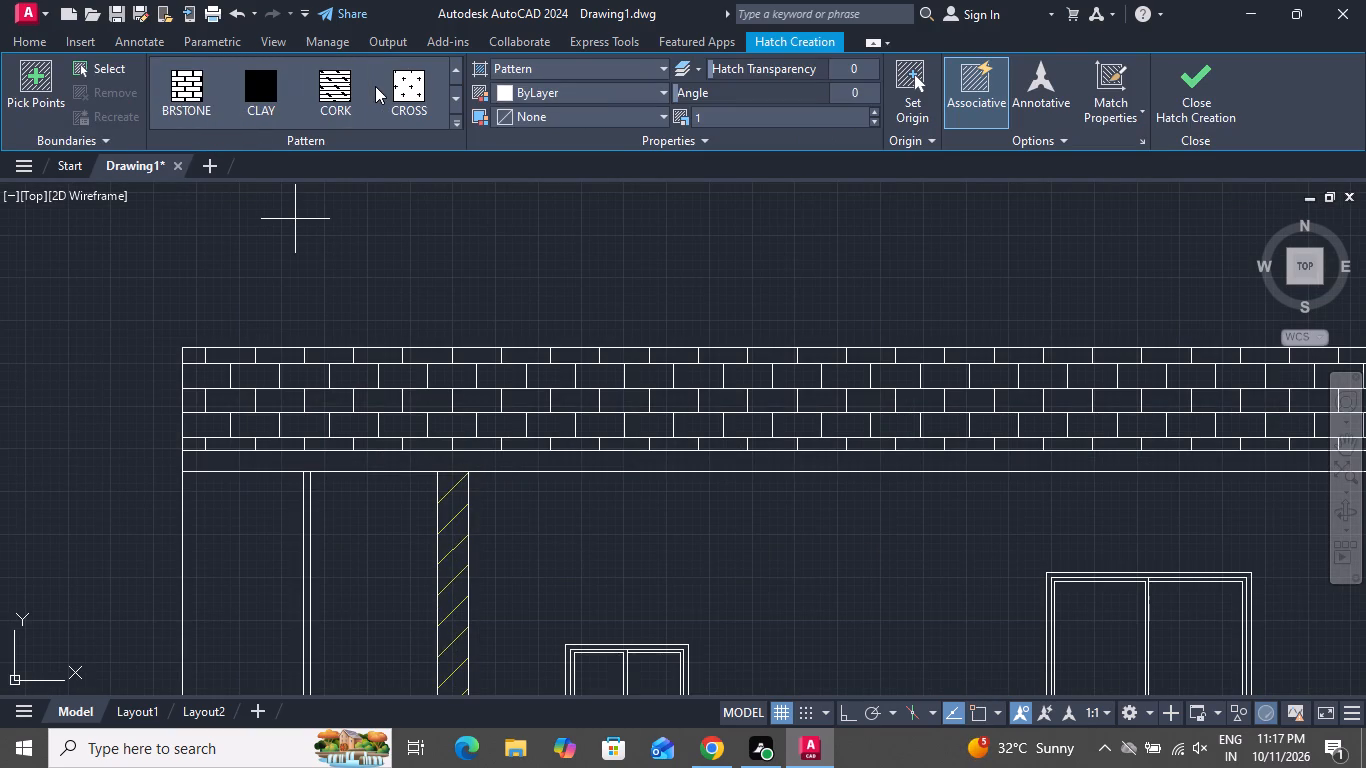
scroll(375, 86, down, 2)
scroll(380, 98, up, 3)
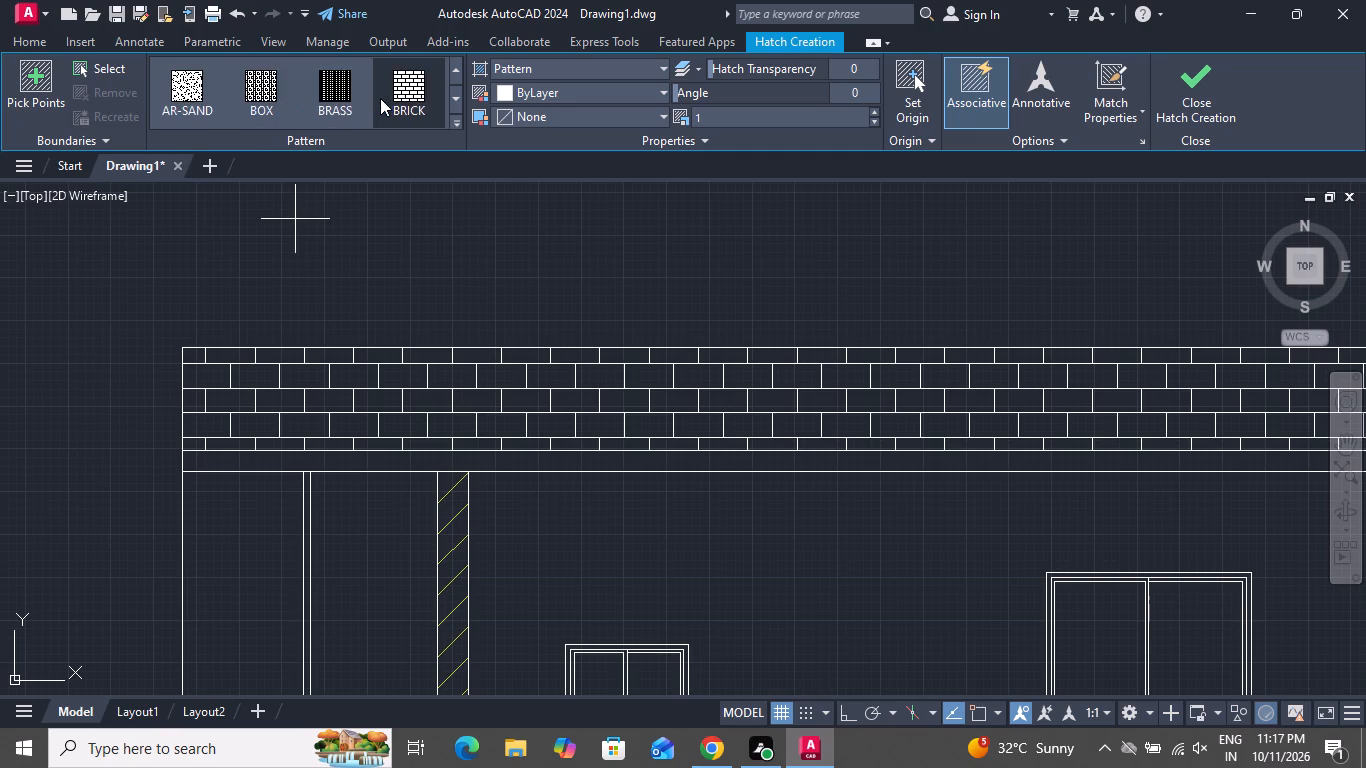
scroll(380, 98, up, 2)
click(411, 98)
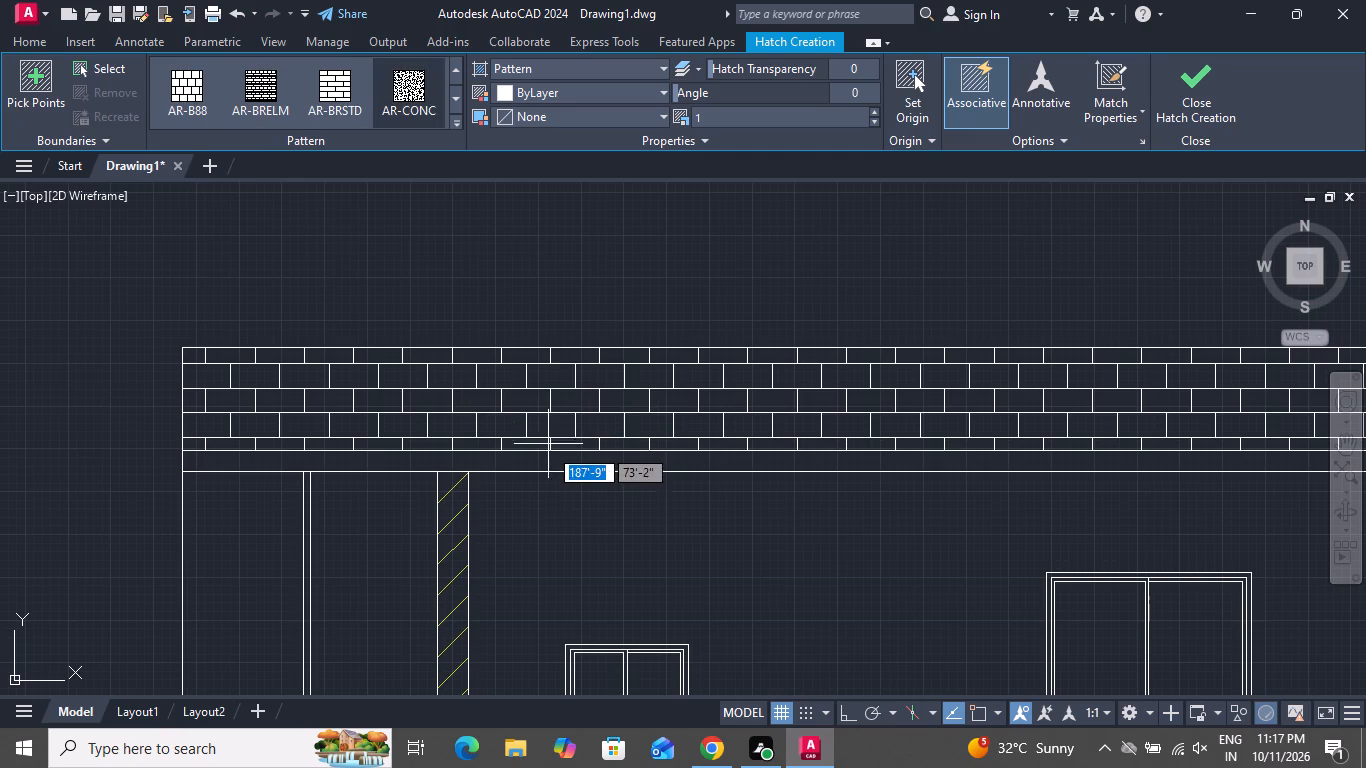
click(545, 457)
scroll(516, 490, down, 2)
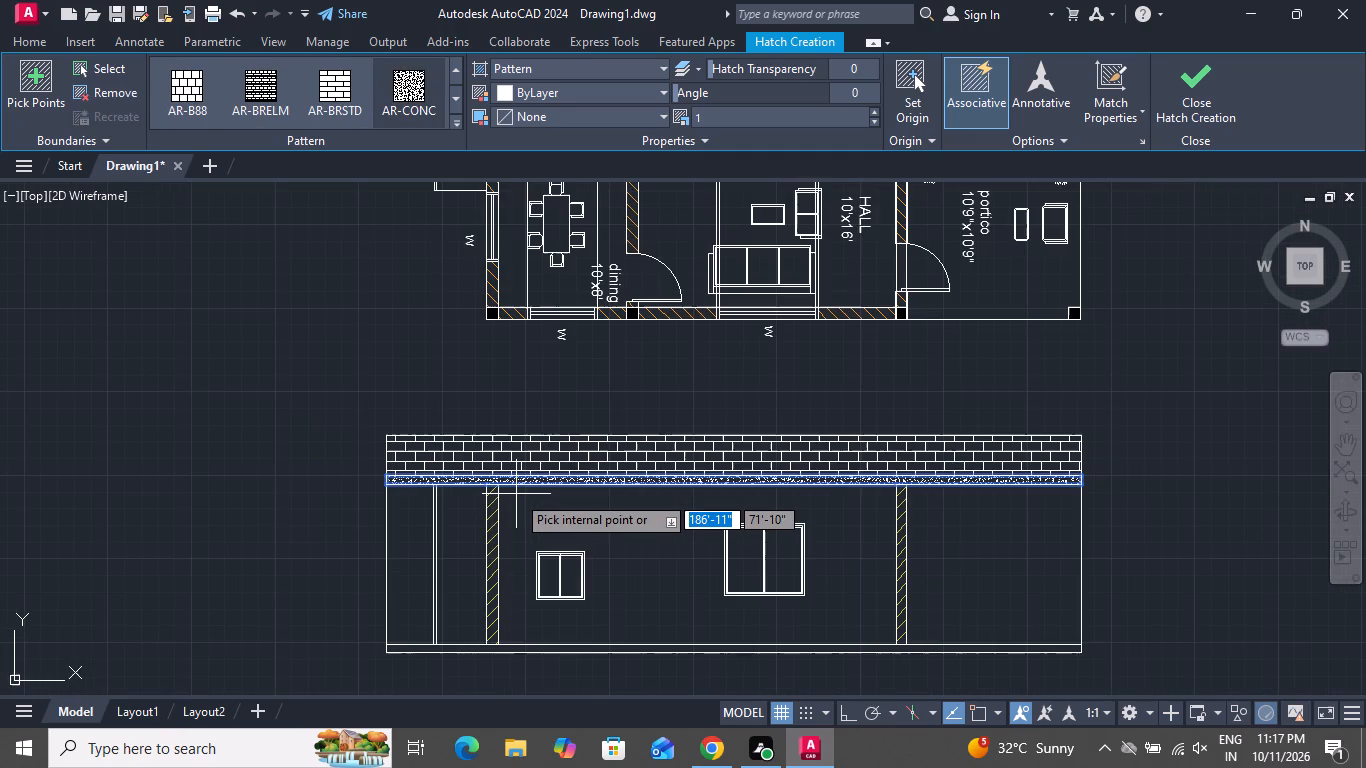
scroll(637, 662, up, 3)
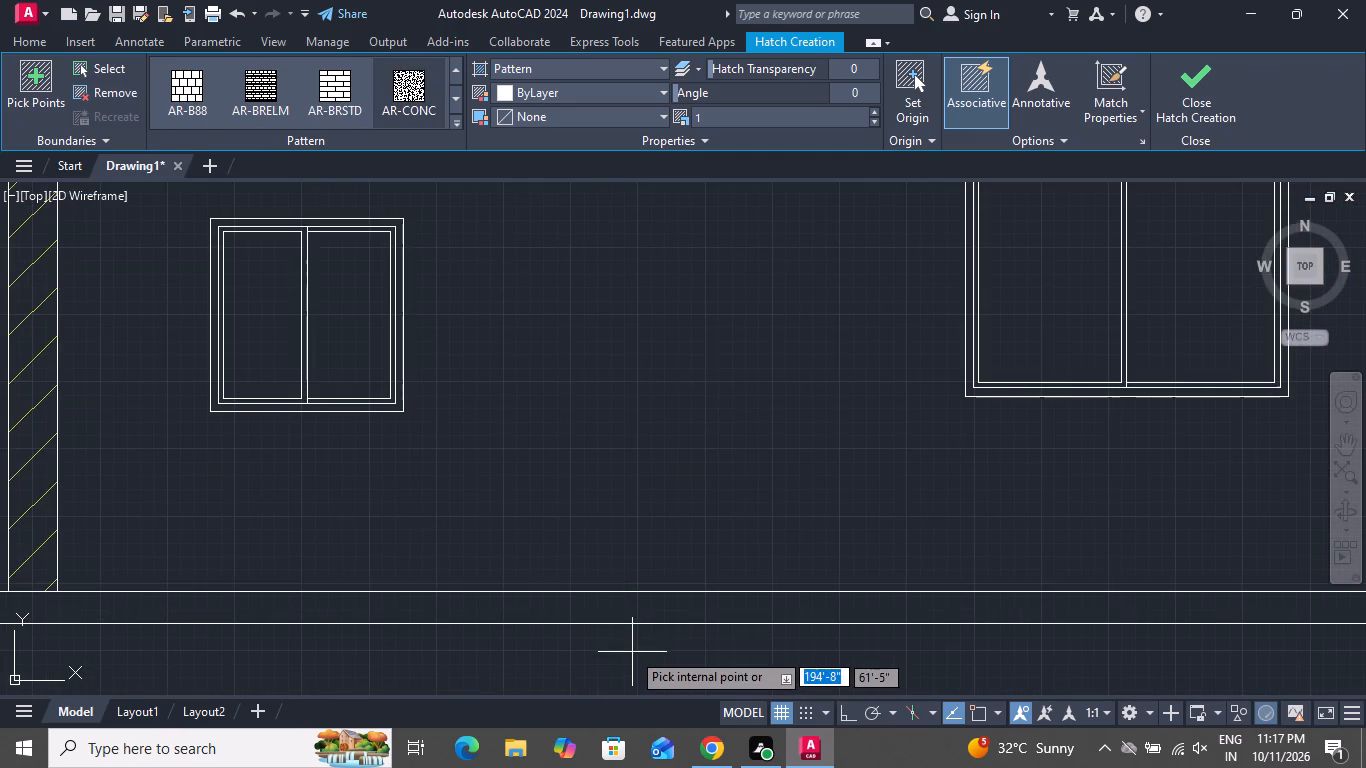
click(622, 613)
scroll(619, 606, down, 2)
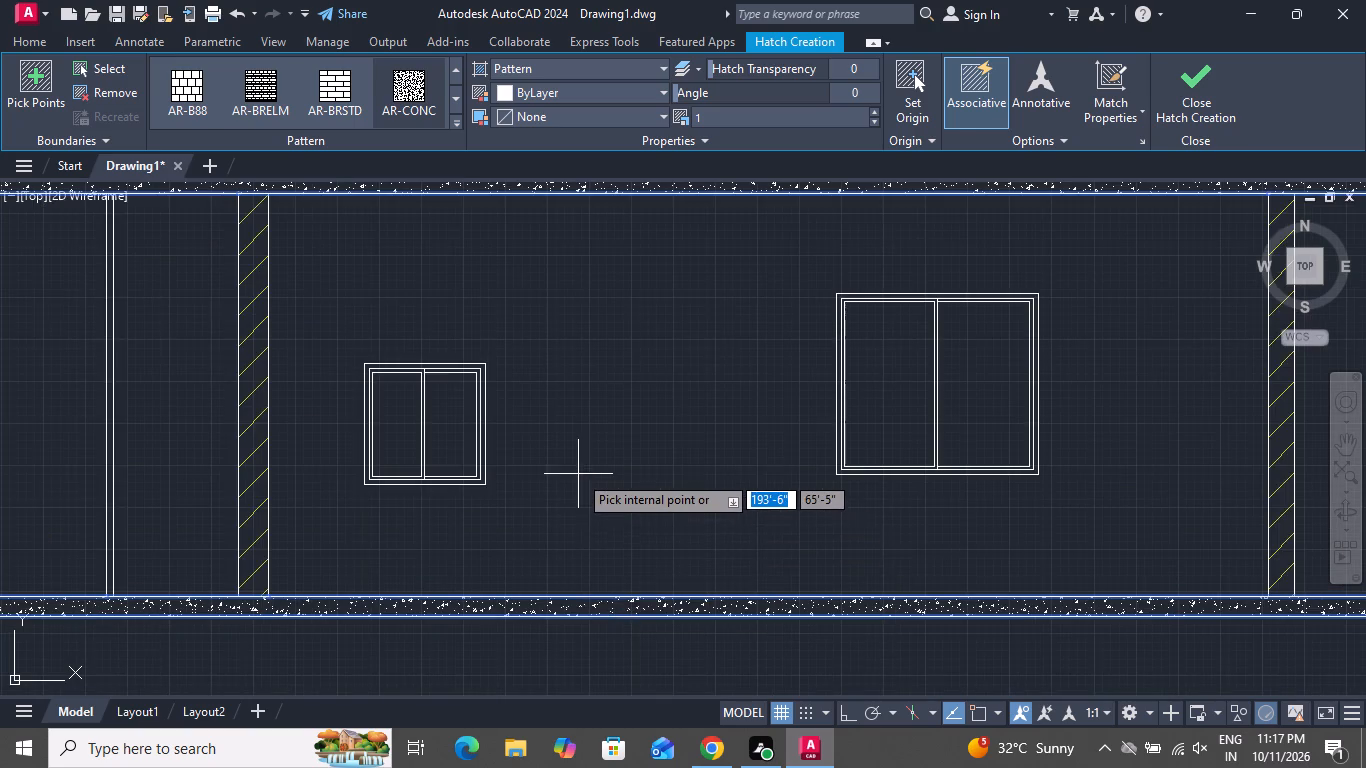
scroll(578, 474, down, 3)
right_click(578, 474)
click(632, 224)
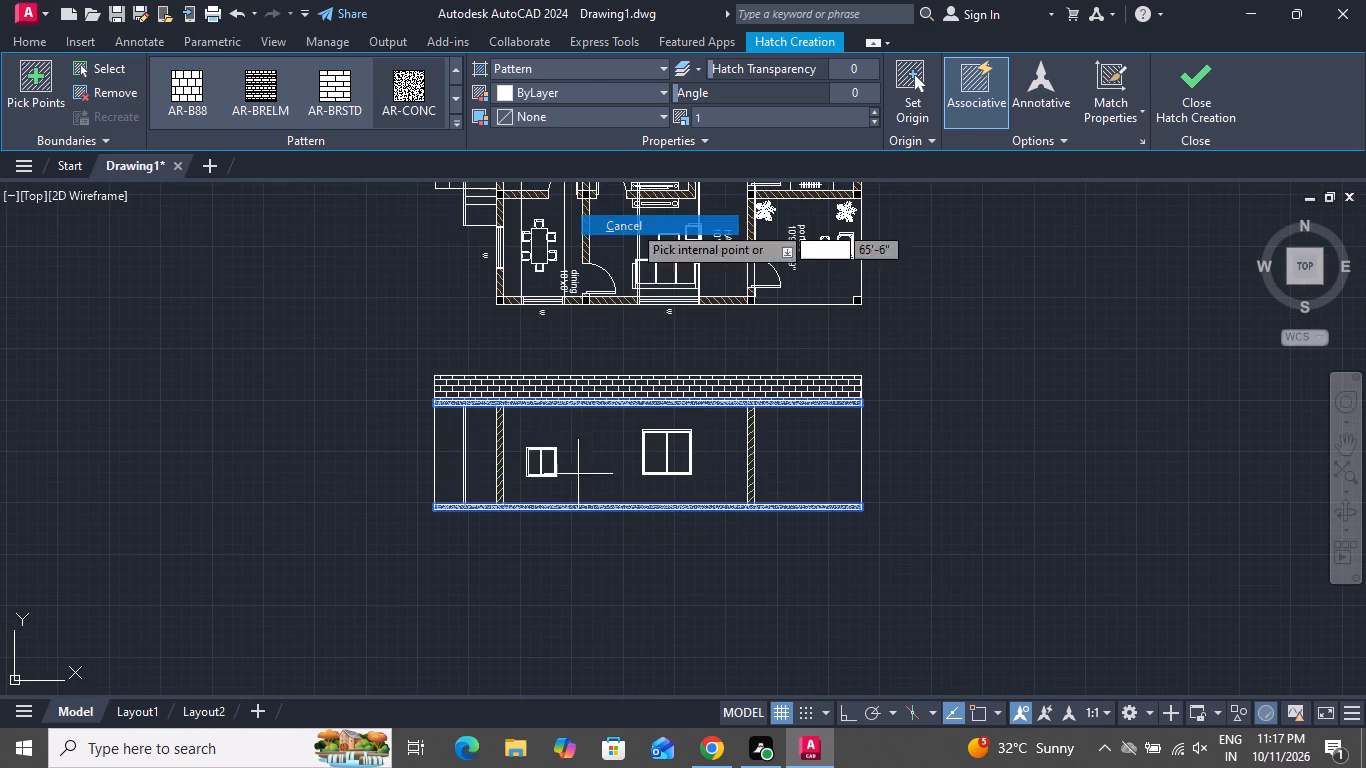
Change the parapet brick hatch colour to light orange 254,204,102.
scroll(588, 443, up, 2)
click(546, 312)
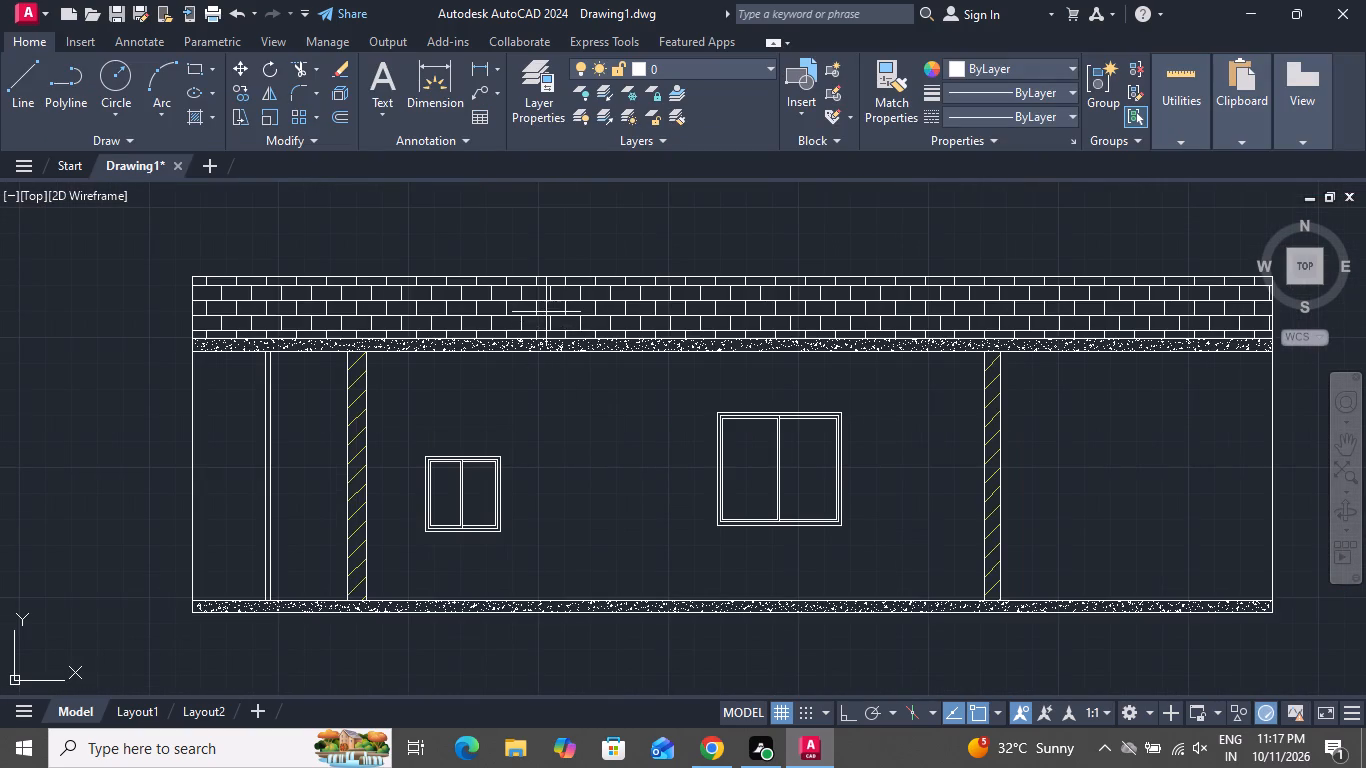
click(455, 312)
click(604, 90)
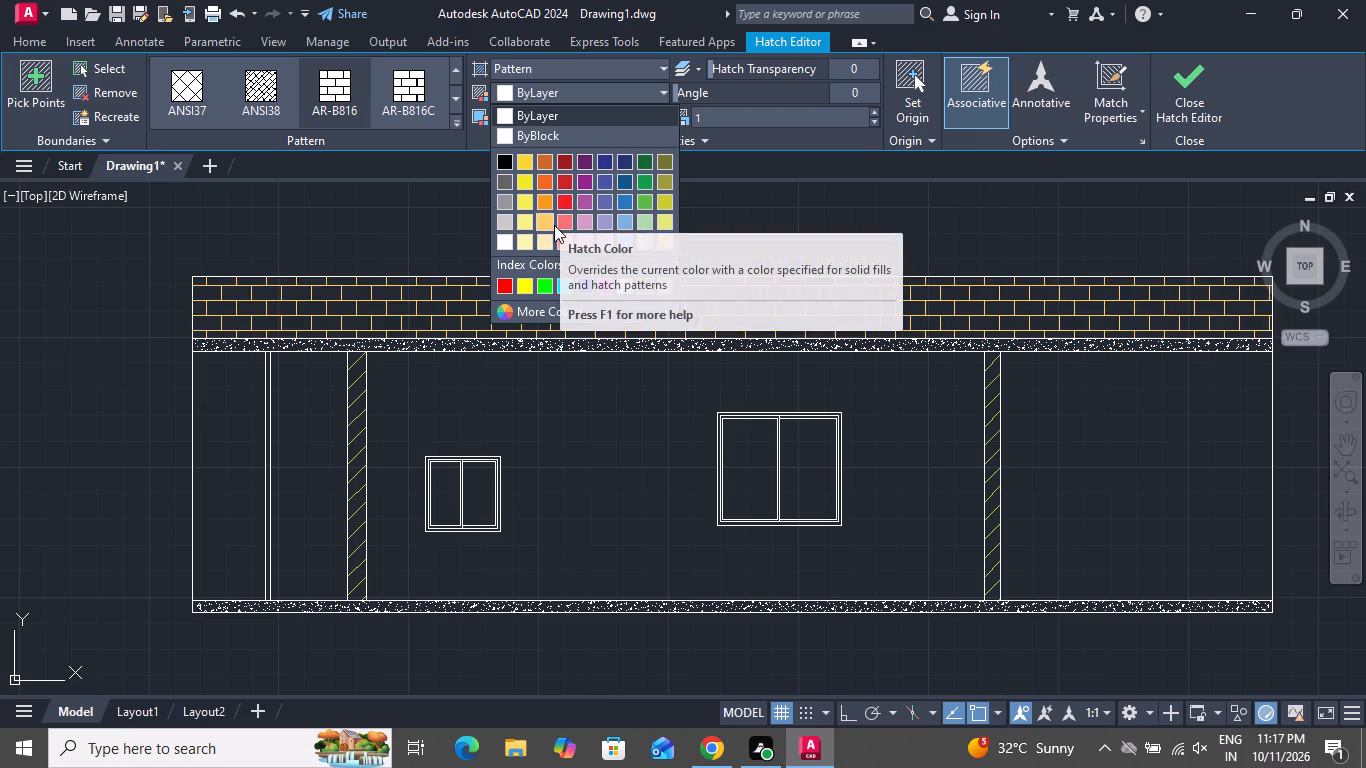
click(553, 225)
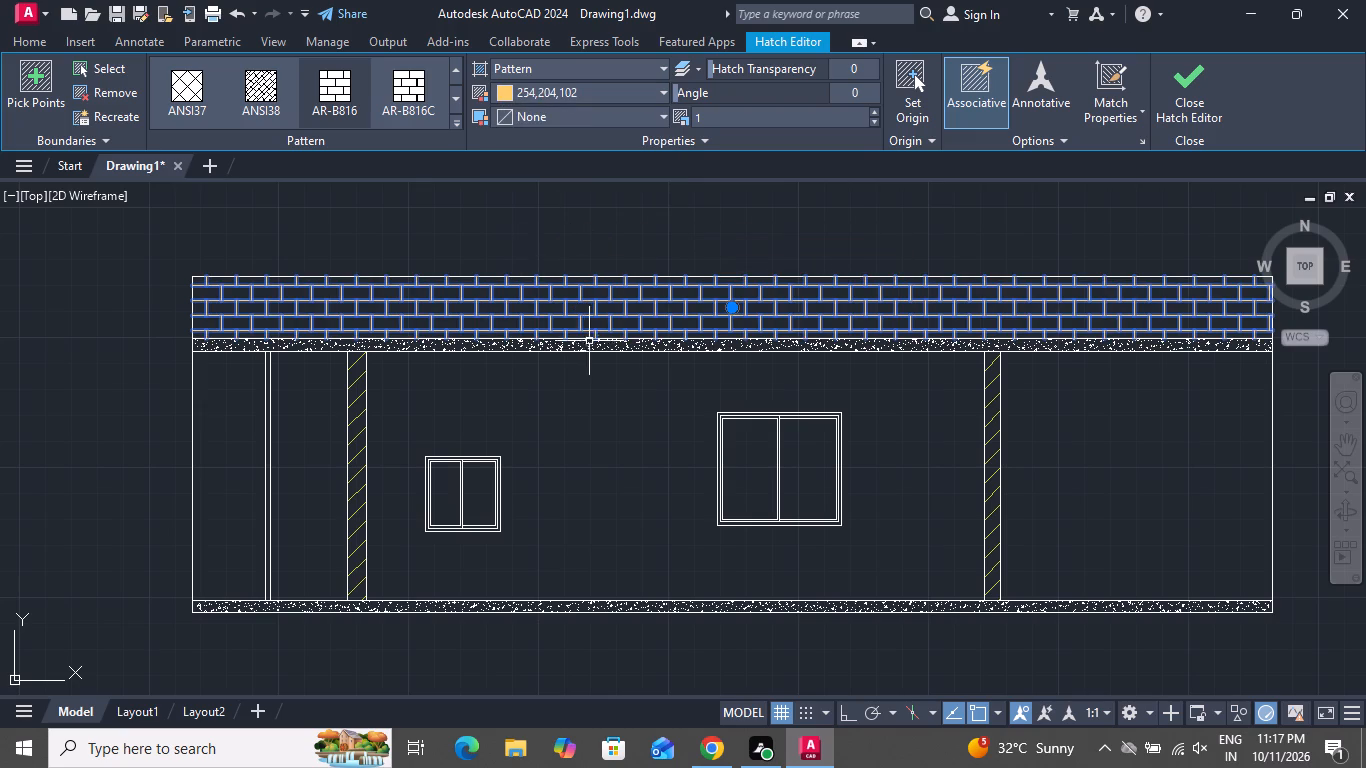
scroll(603, 394, up, 2)
click(577, 273)
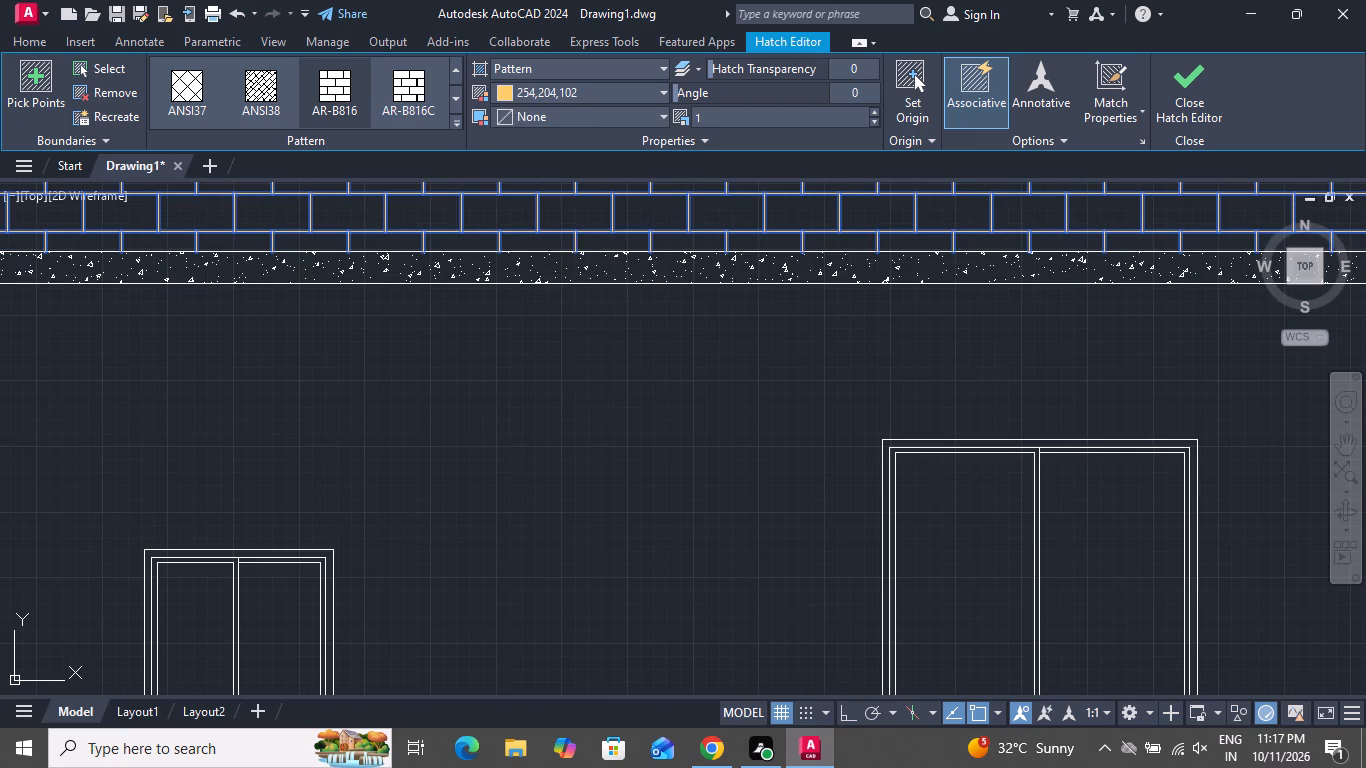
scroll(603, 334, down, 2)
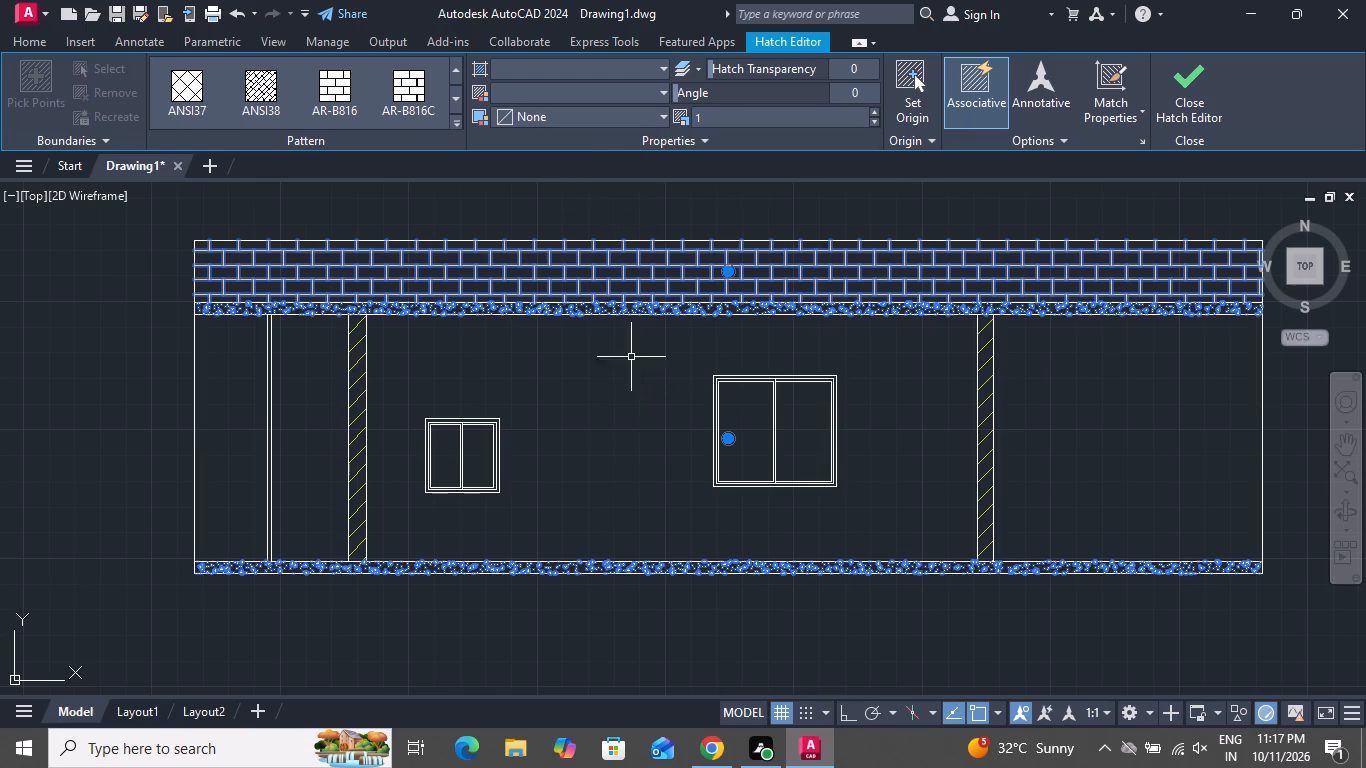
key(Escape)
Change the concrete hatch of the roof and floor slabs to orange 242,103,34.
click(602, 309)
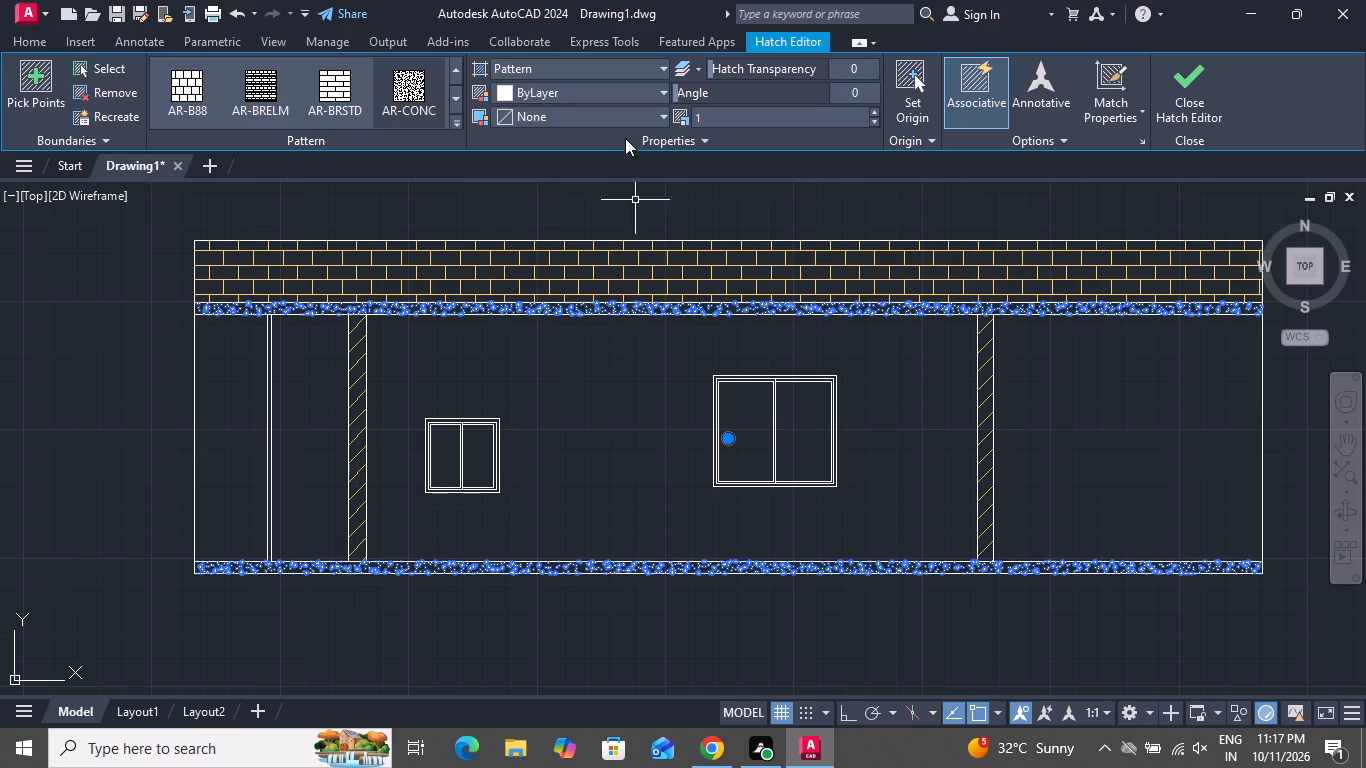
click(601, 95)
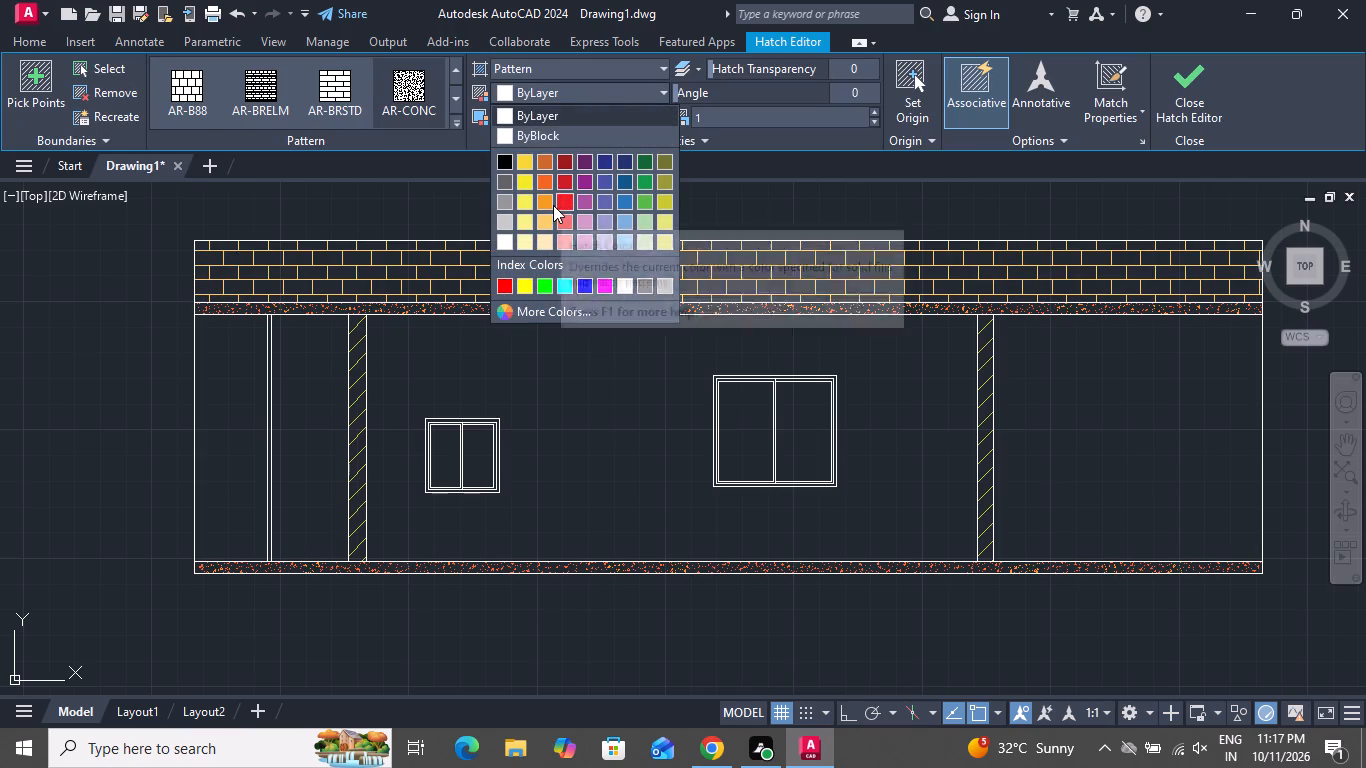
click(543, 189)
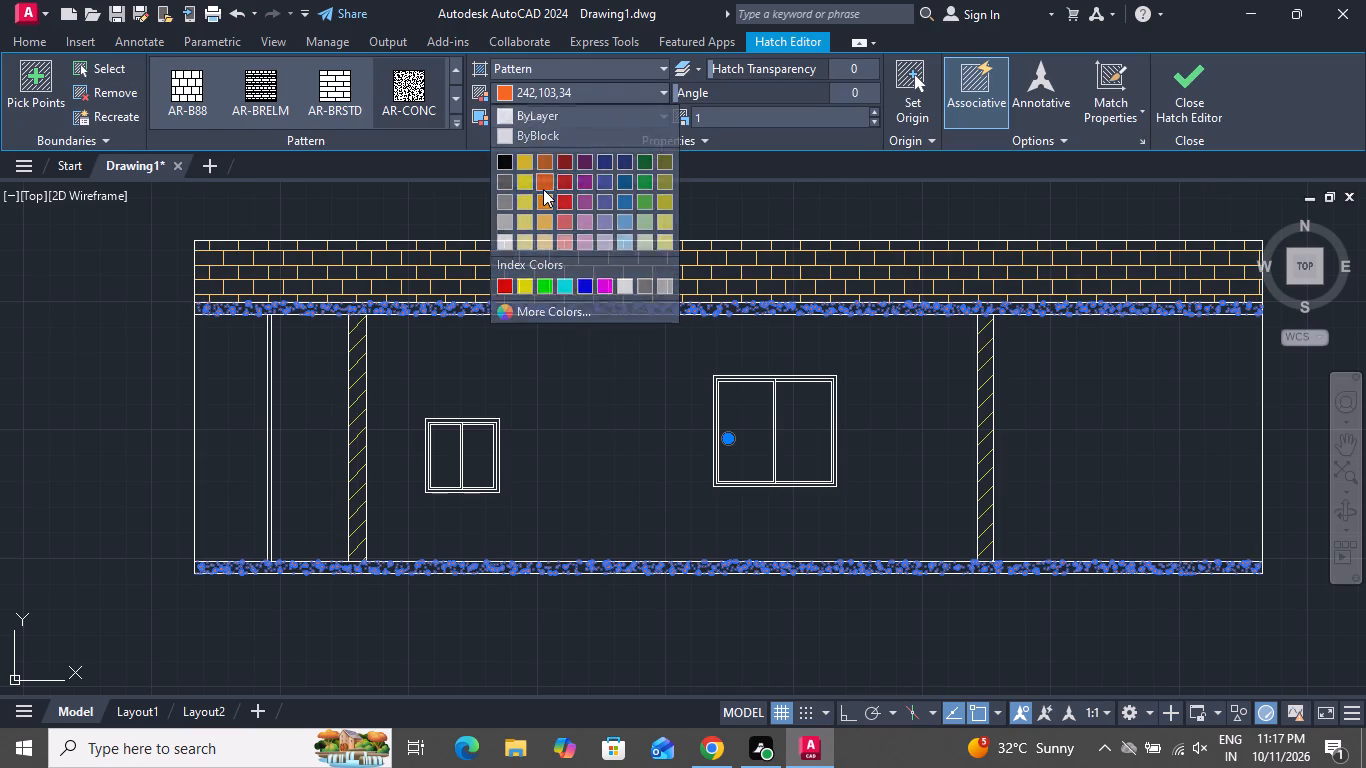
key(Escape)
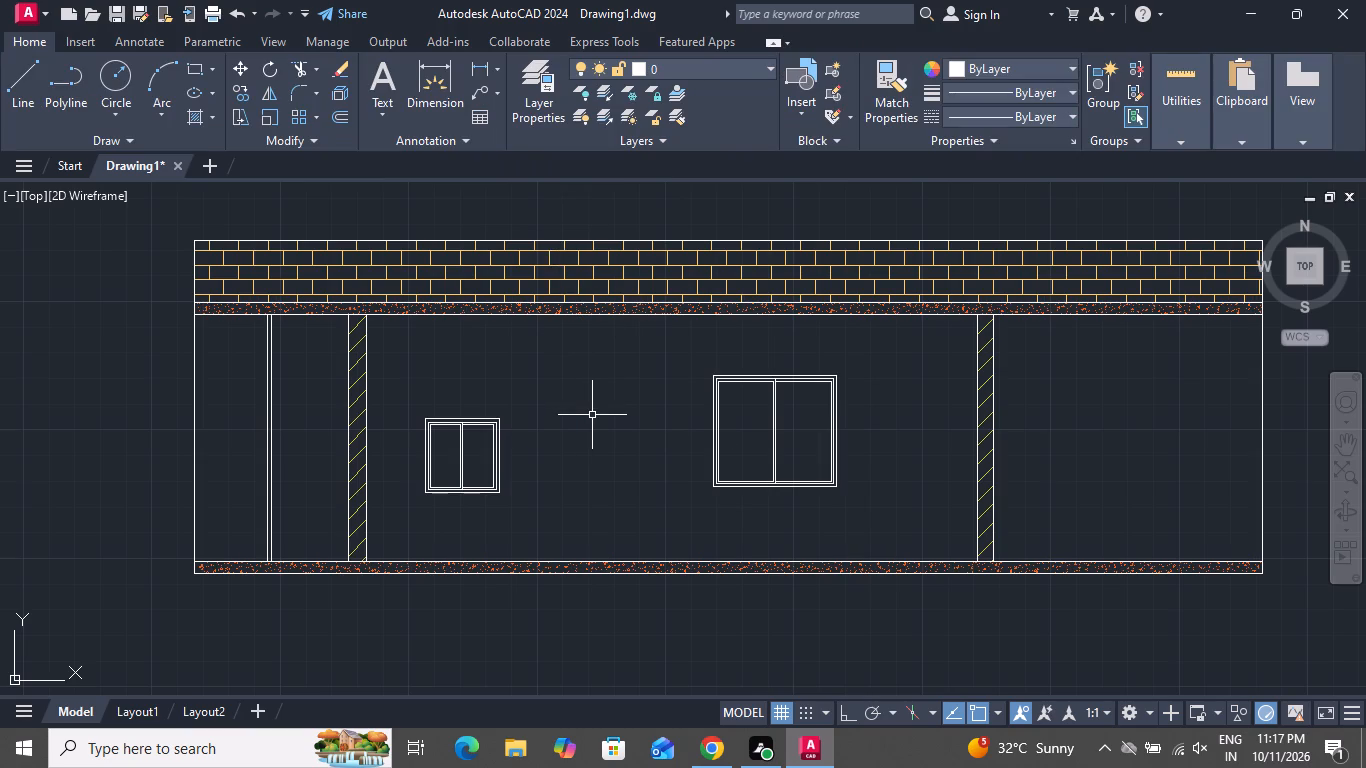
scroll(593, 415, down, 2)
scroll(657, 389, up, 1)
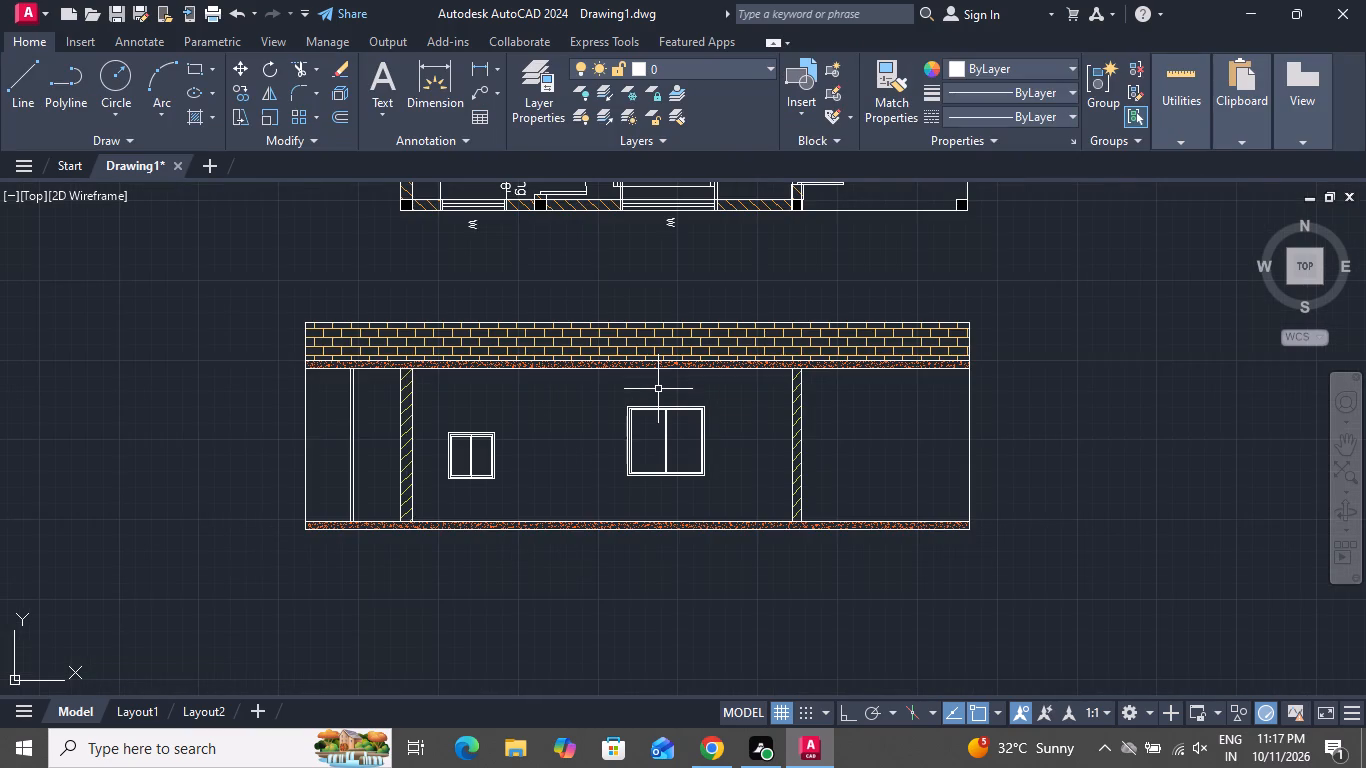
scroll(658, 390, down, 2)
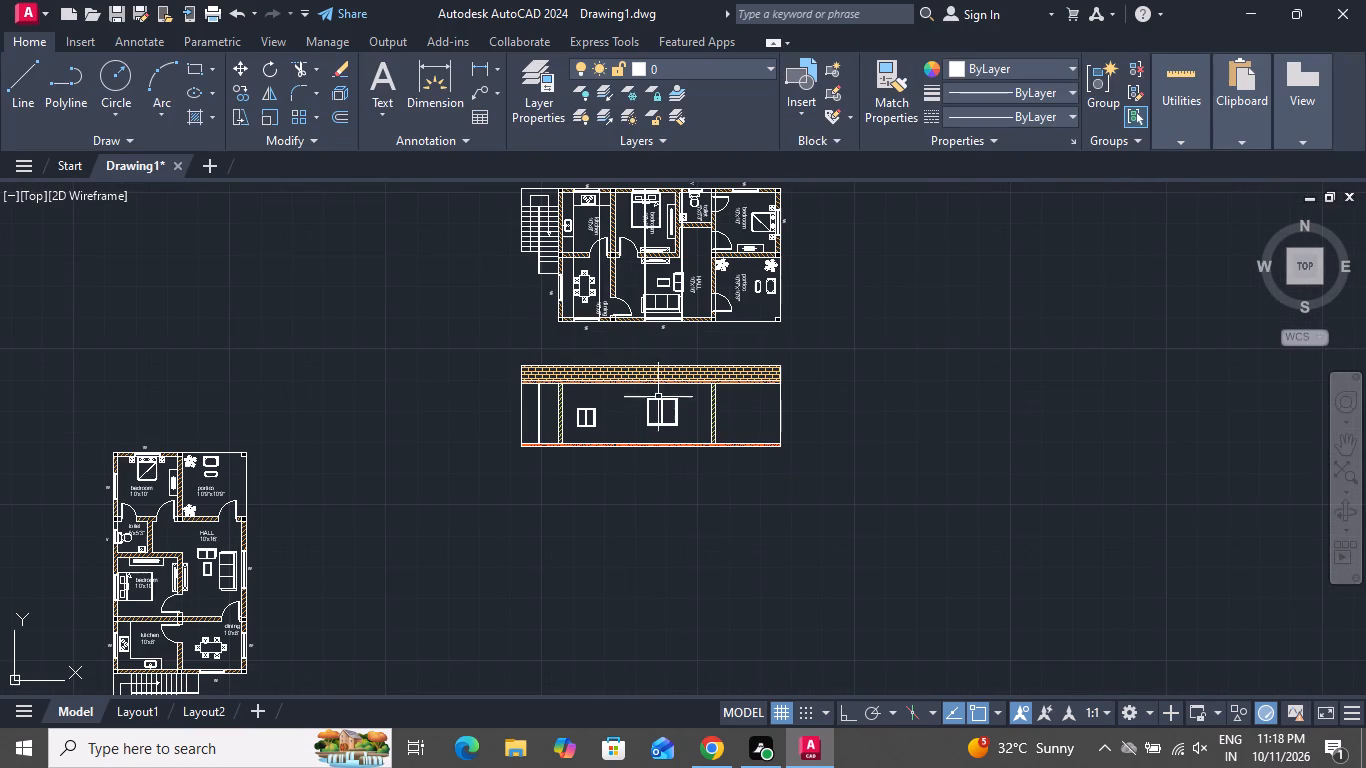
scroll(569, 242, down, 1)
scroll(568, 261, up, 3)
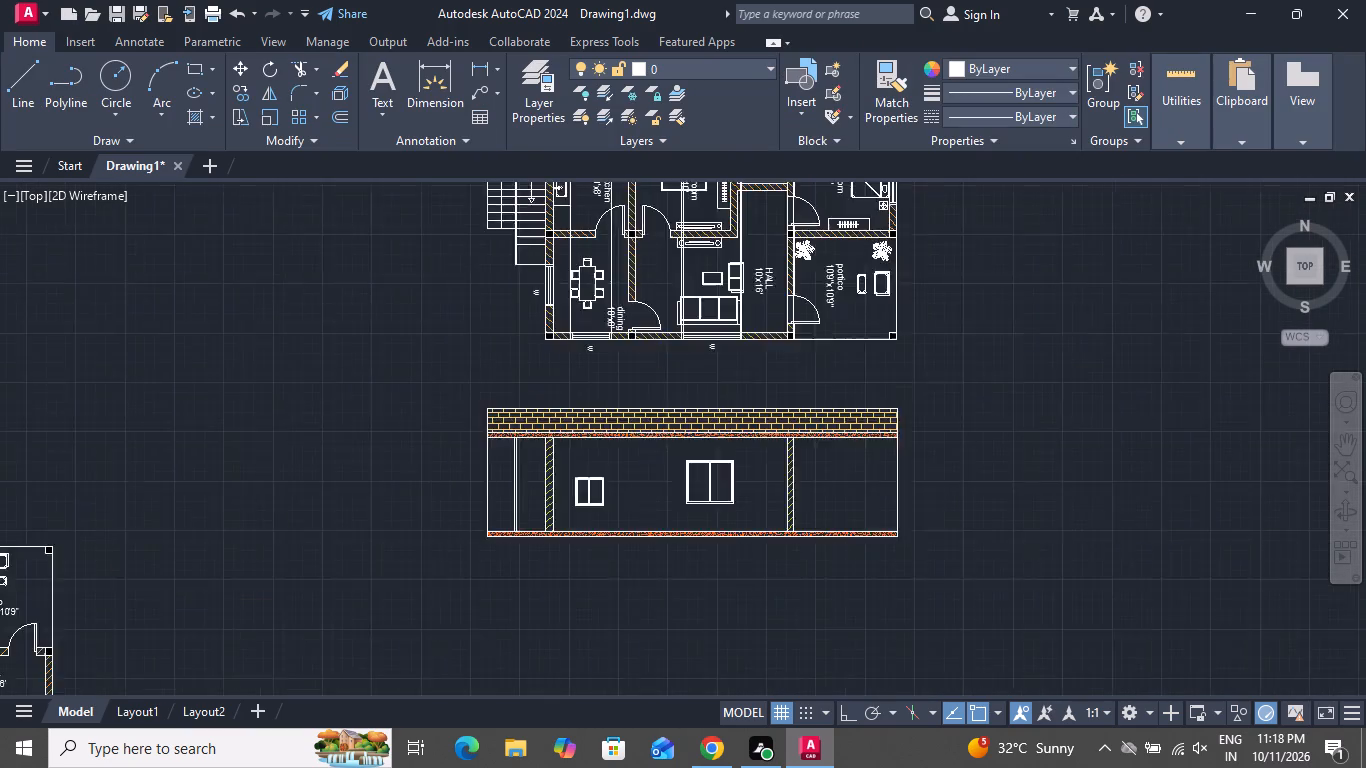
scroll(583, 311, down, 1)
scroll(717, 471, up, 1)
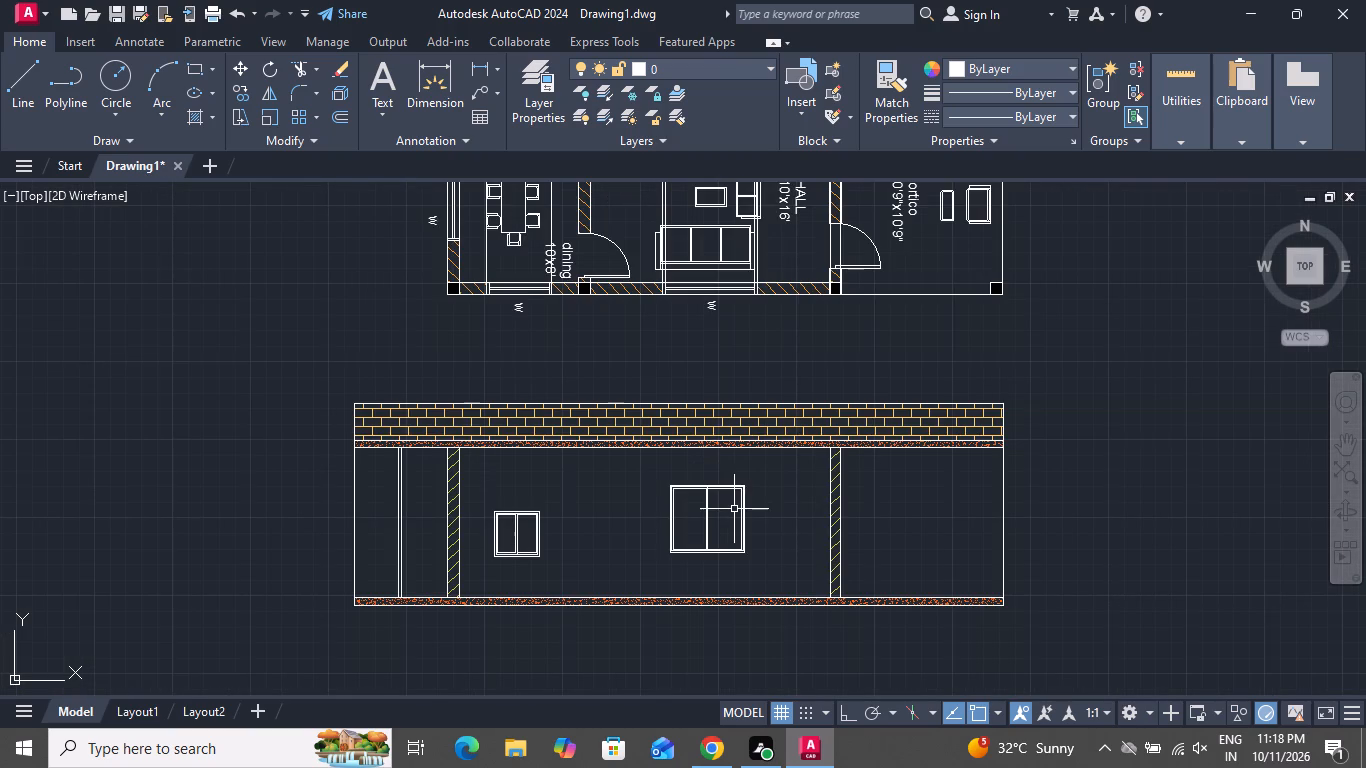
Copy the palm plant nearest the portico's outer edge in the floor plan to the empty area beside the section drawing.
scroll(740, 504, down, 2)
scroll(866, 450, up, 1)
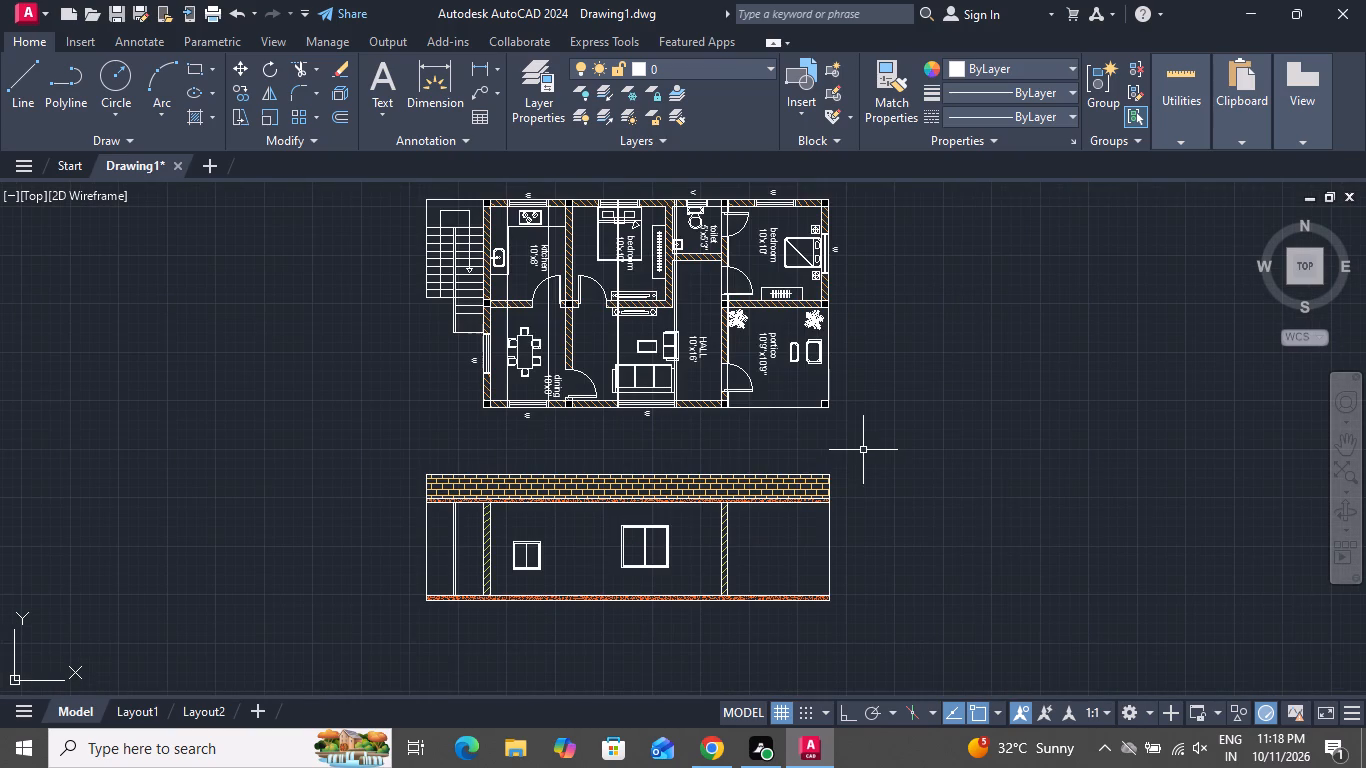
click(805, 318)
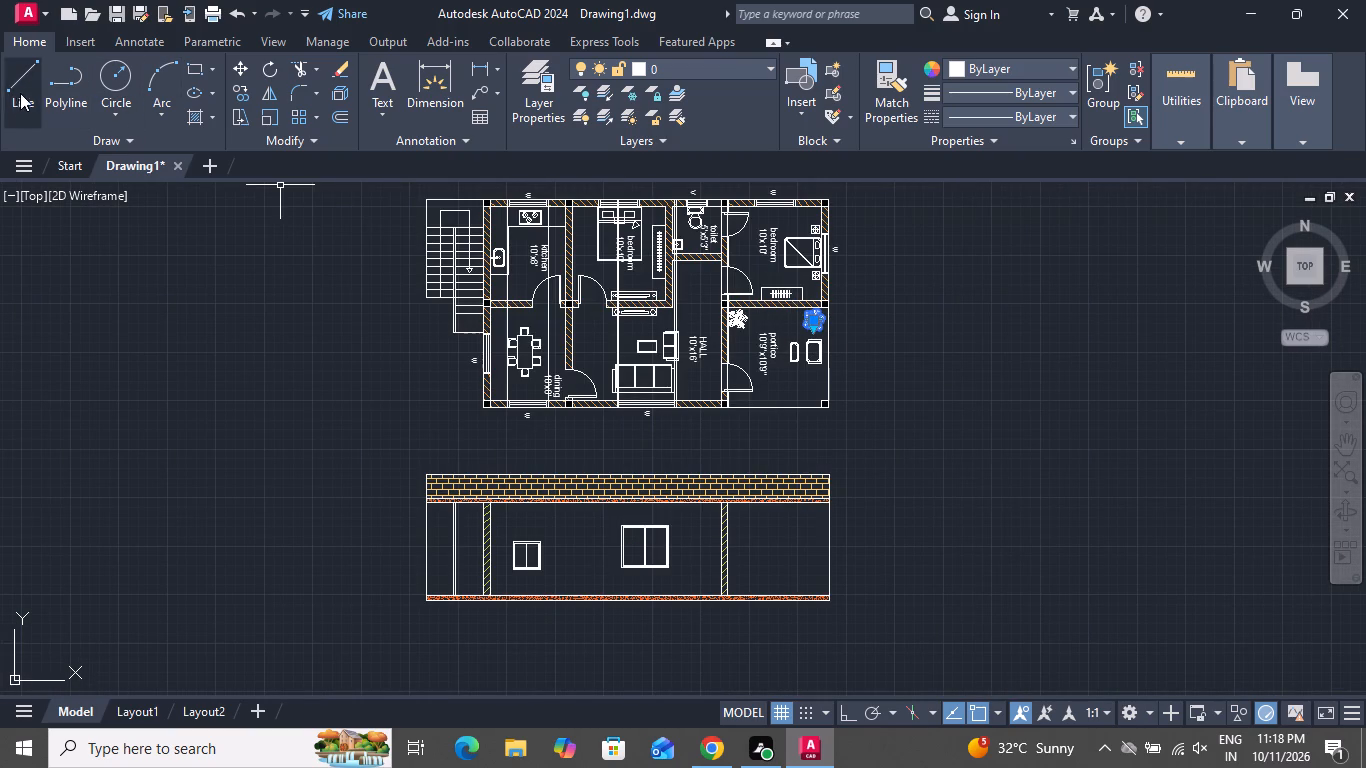
click(246, 90)
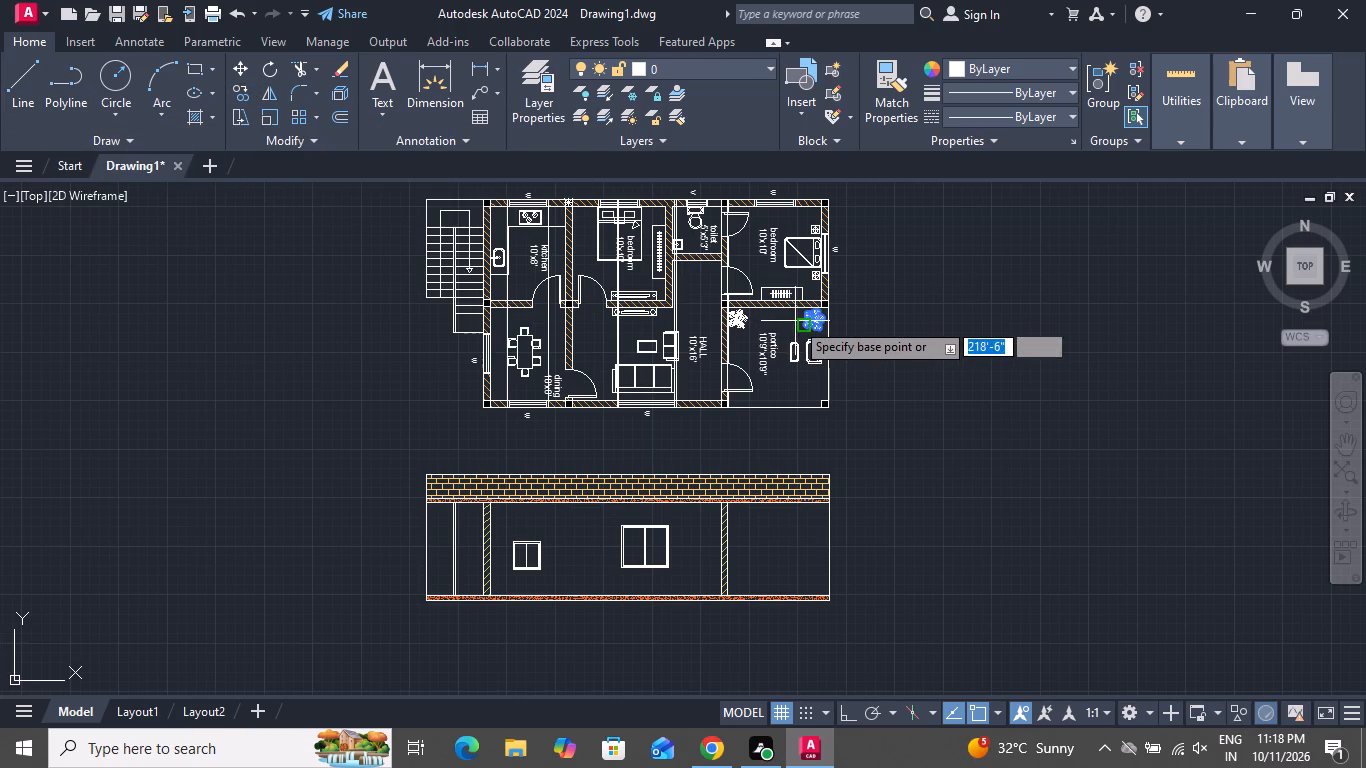
click(802, 321)
click(915, 523)
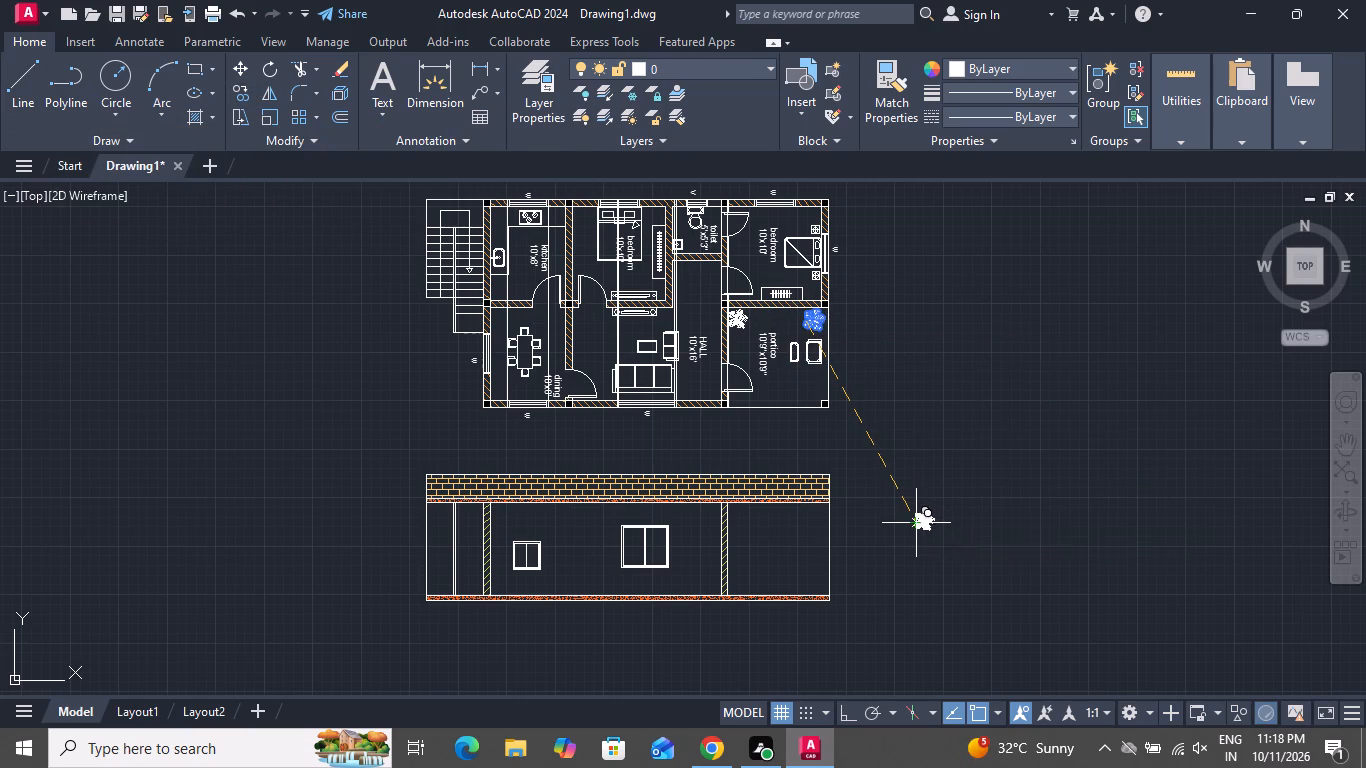
right_click(916, 523)
click(924, 292)
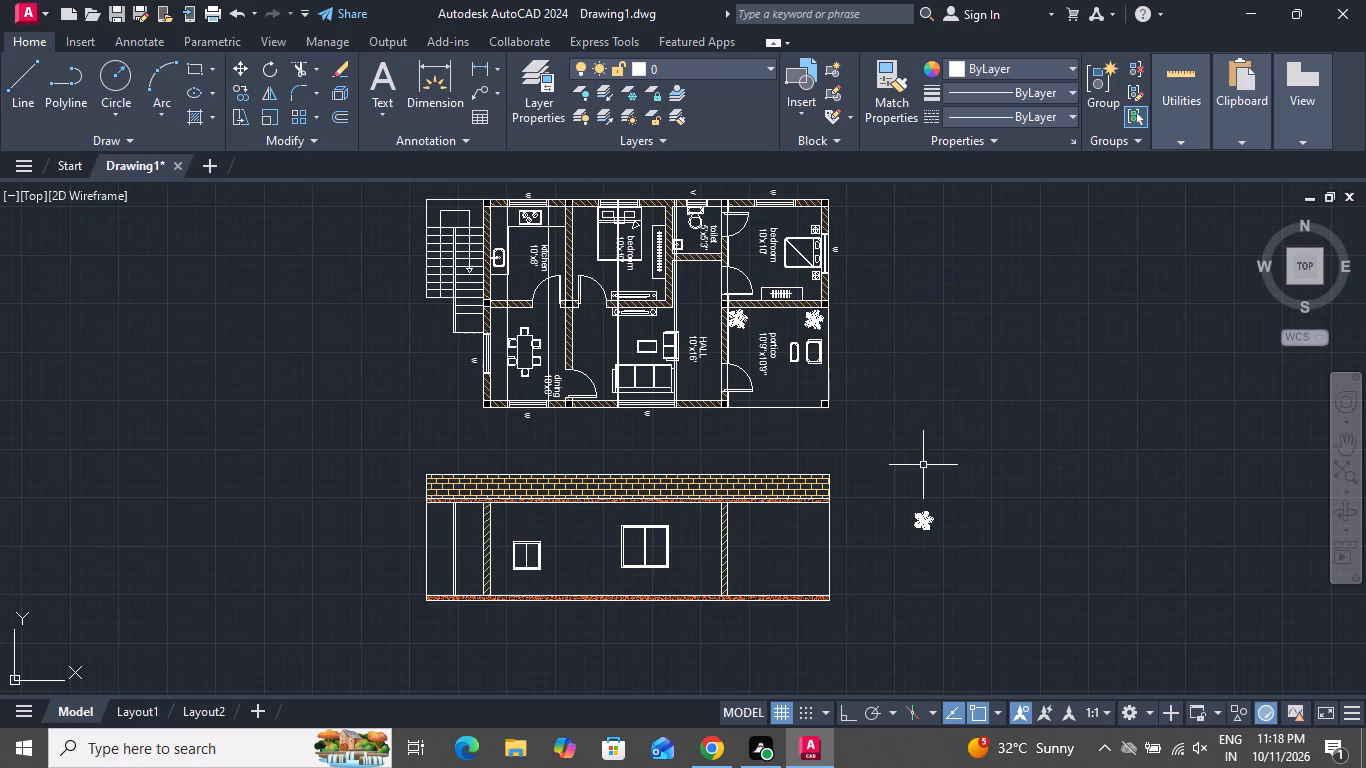
Switch the copied palm block to its Palm (Elevation) view.
scroll(937, 527, up, 2)
click(897, 516)
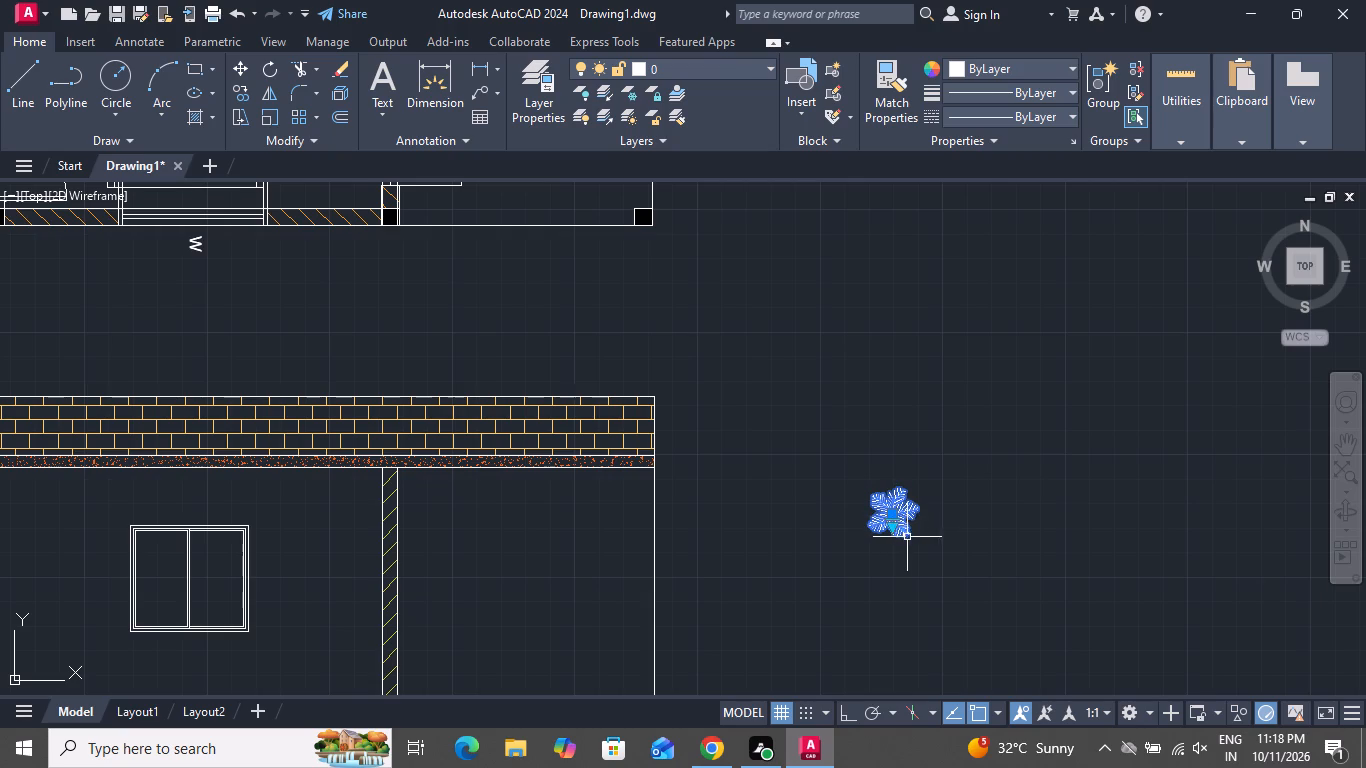
click(890, 529)
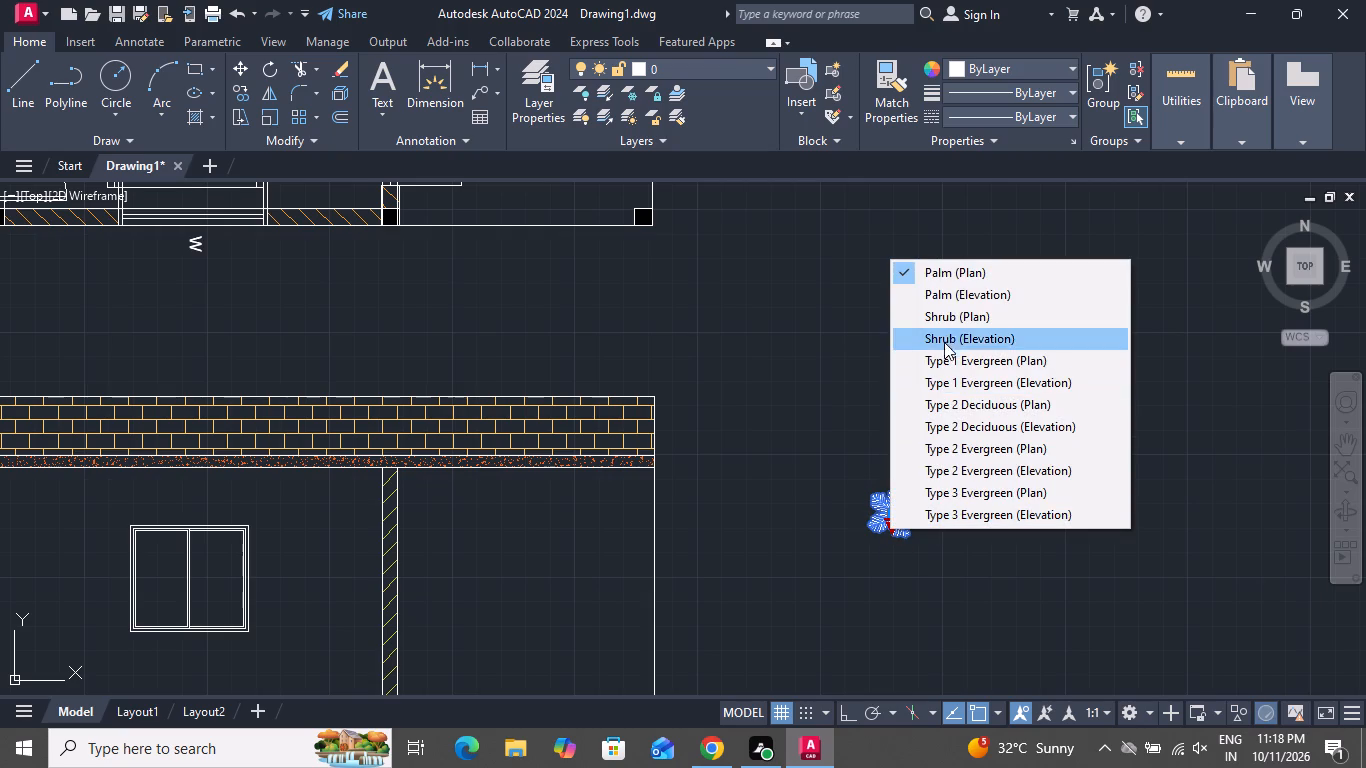
click(955, 297)
Rotate the elevation palm by 90° with Ortho on so its trunk stands vertically below the crown.
scroll(922, 376, down, 2)
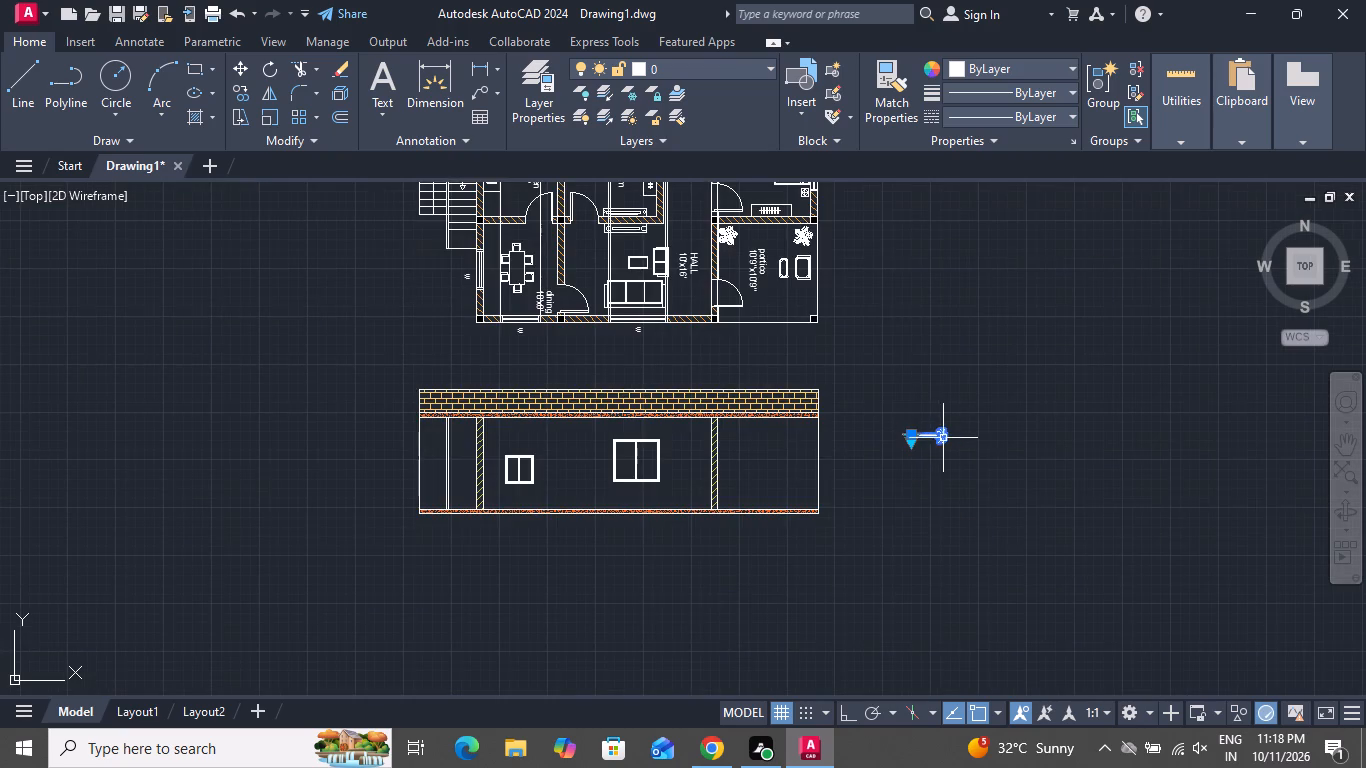
scroll(944, 438, up, 4)
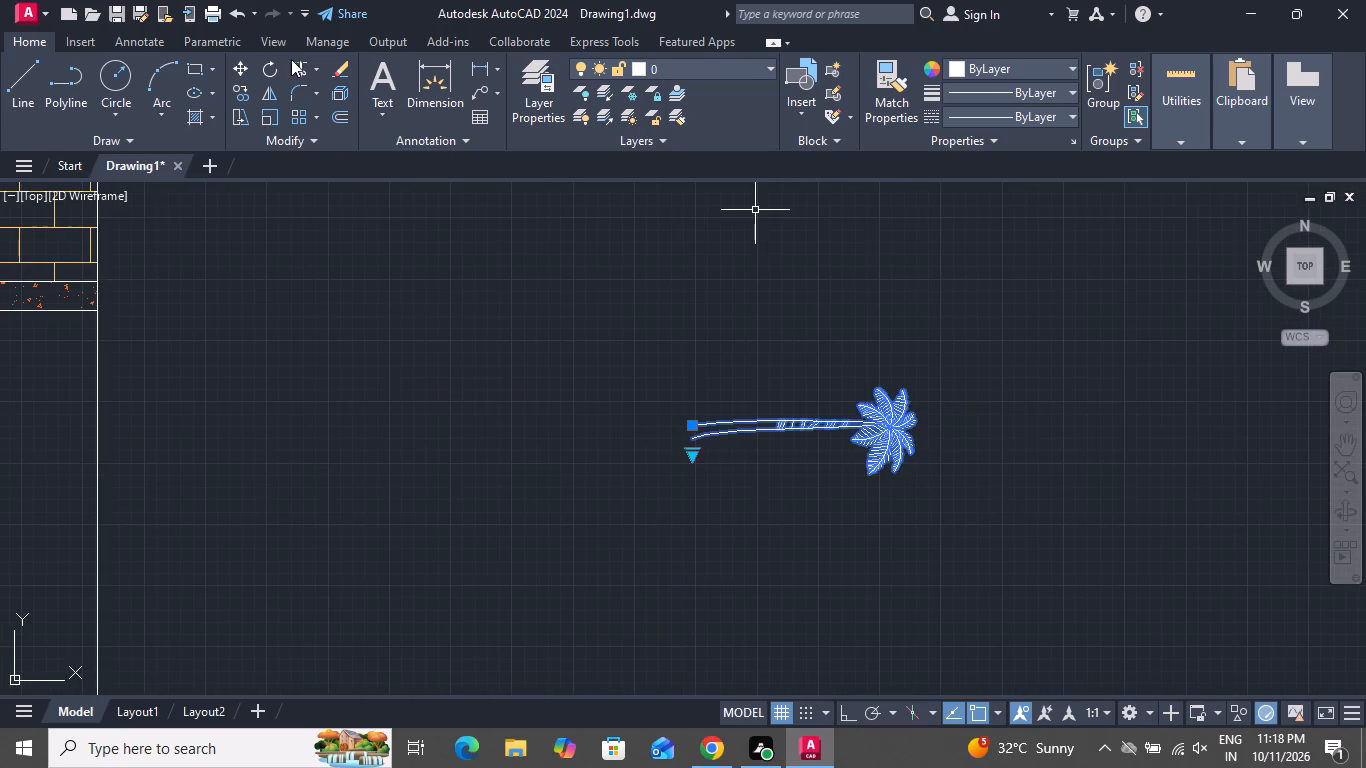
click(270, 68)
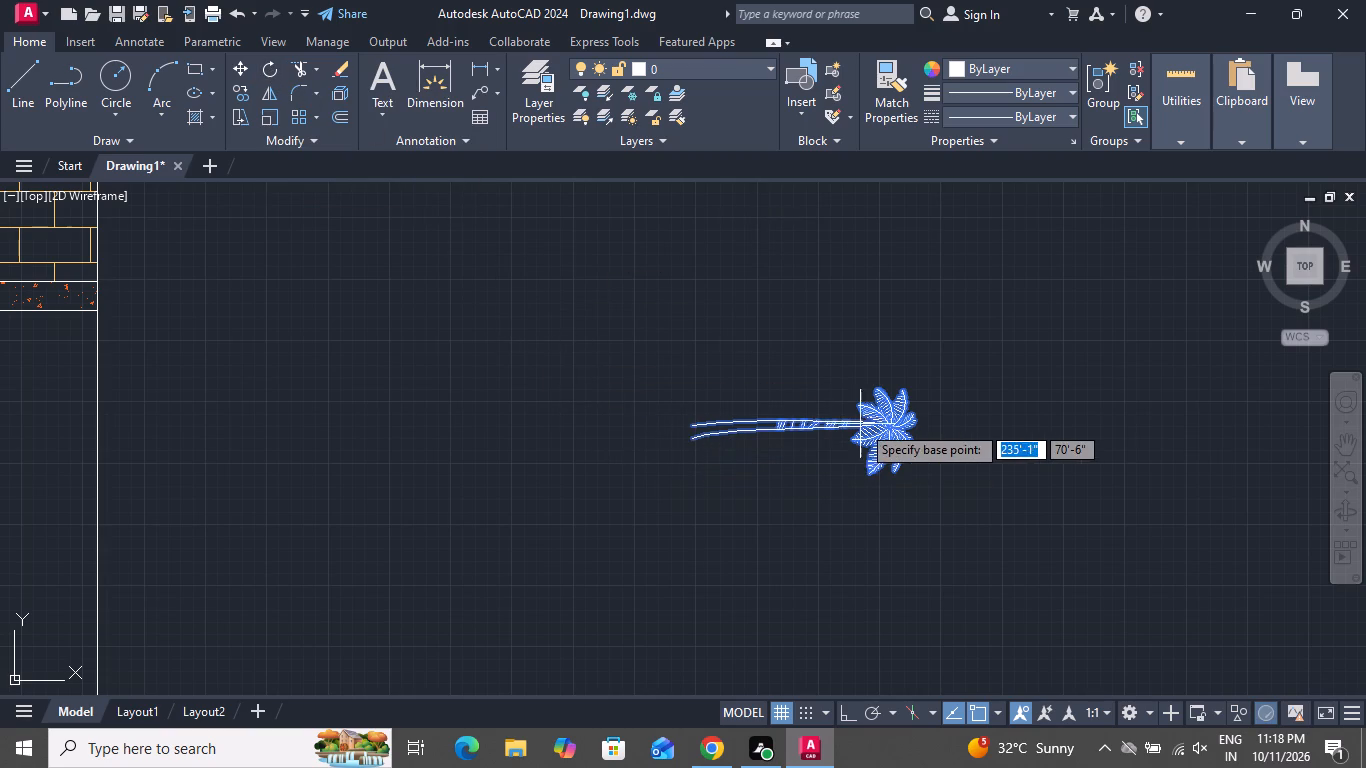
click(901, 428)
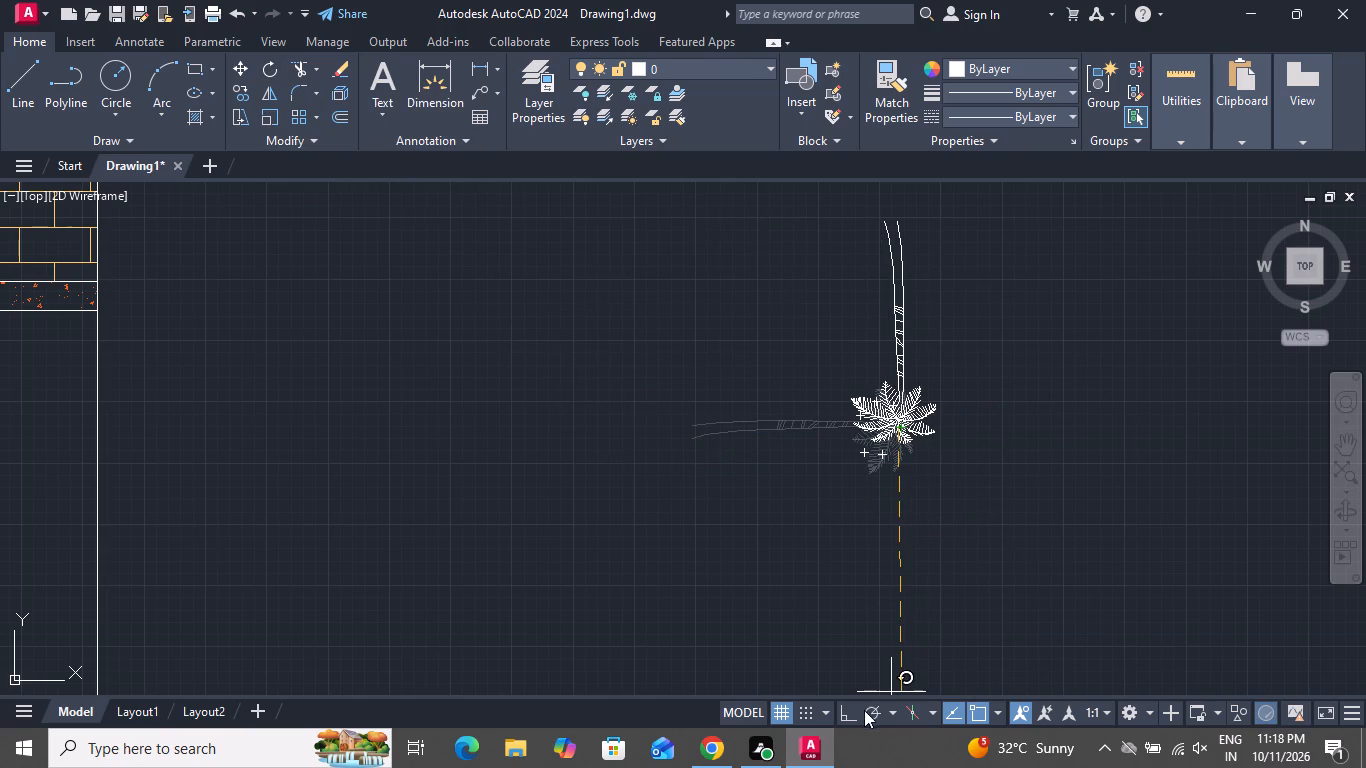
click(843, 699)
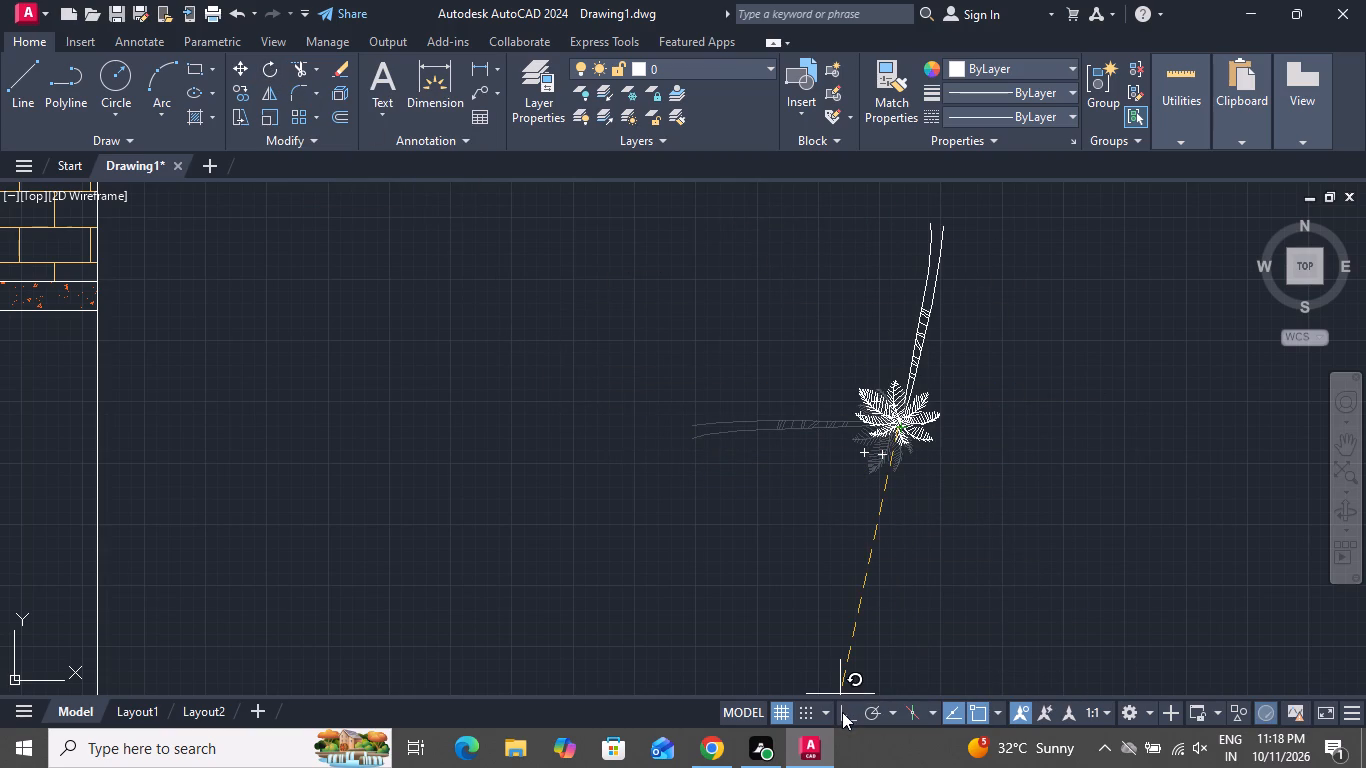
click(842, 712)
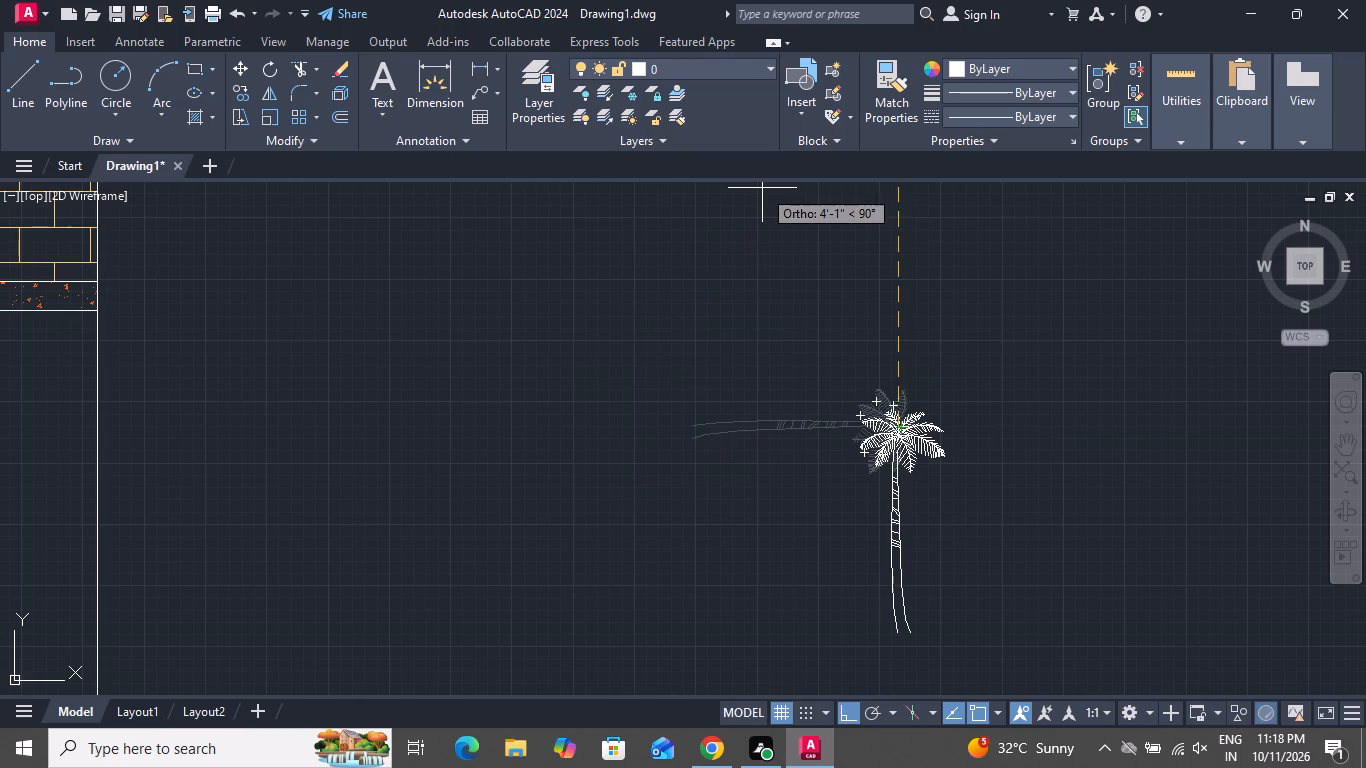
click(762, 188)
scroll(851, 337, down, 1)
scroll(900, 415, down, 1)
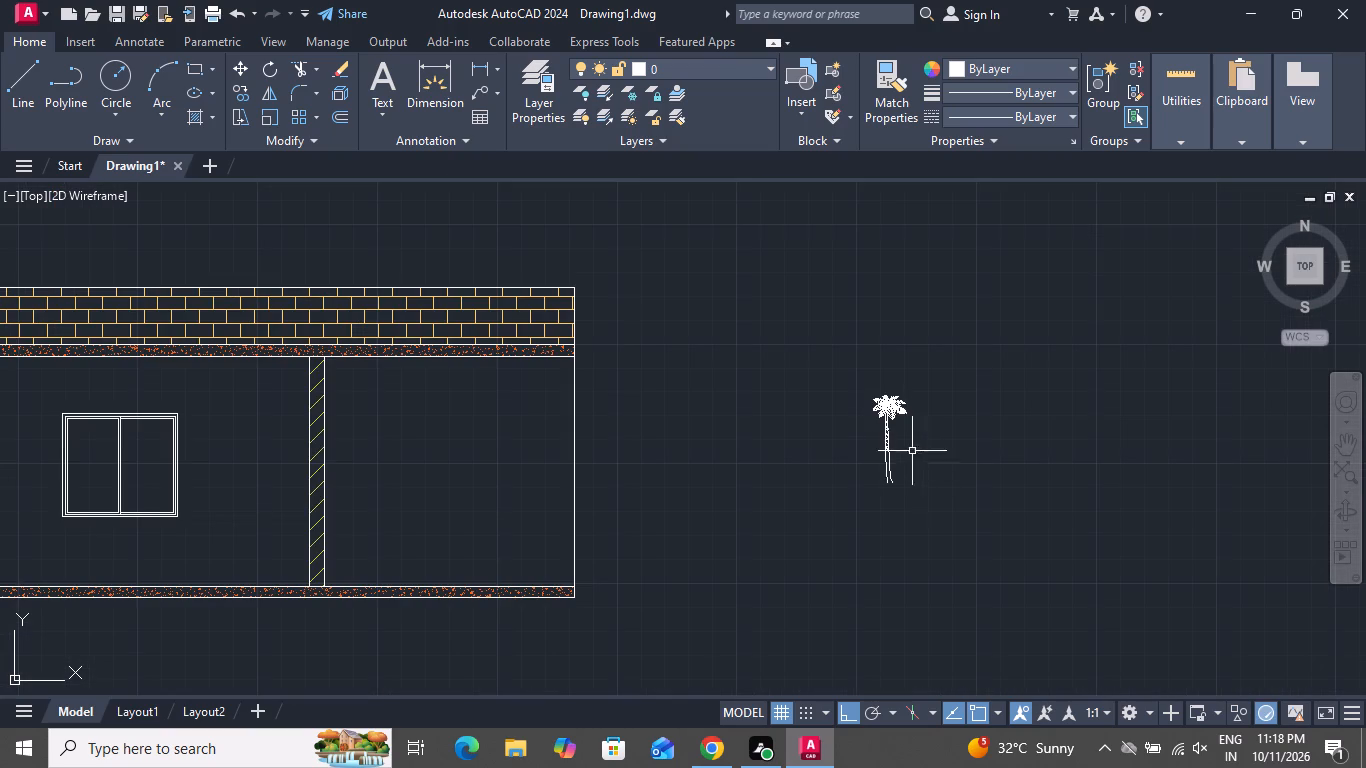
Move the upright palm, with Ortho off, by its trunk base onto the floor slab's top line, just inside the section's portico end.
click(911, 403)
click(824, 514)
scroll(824, 514, down, 2)
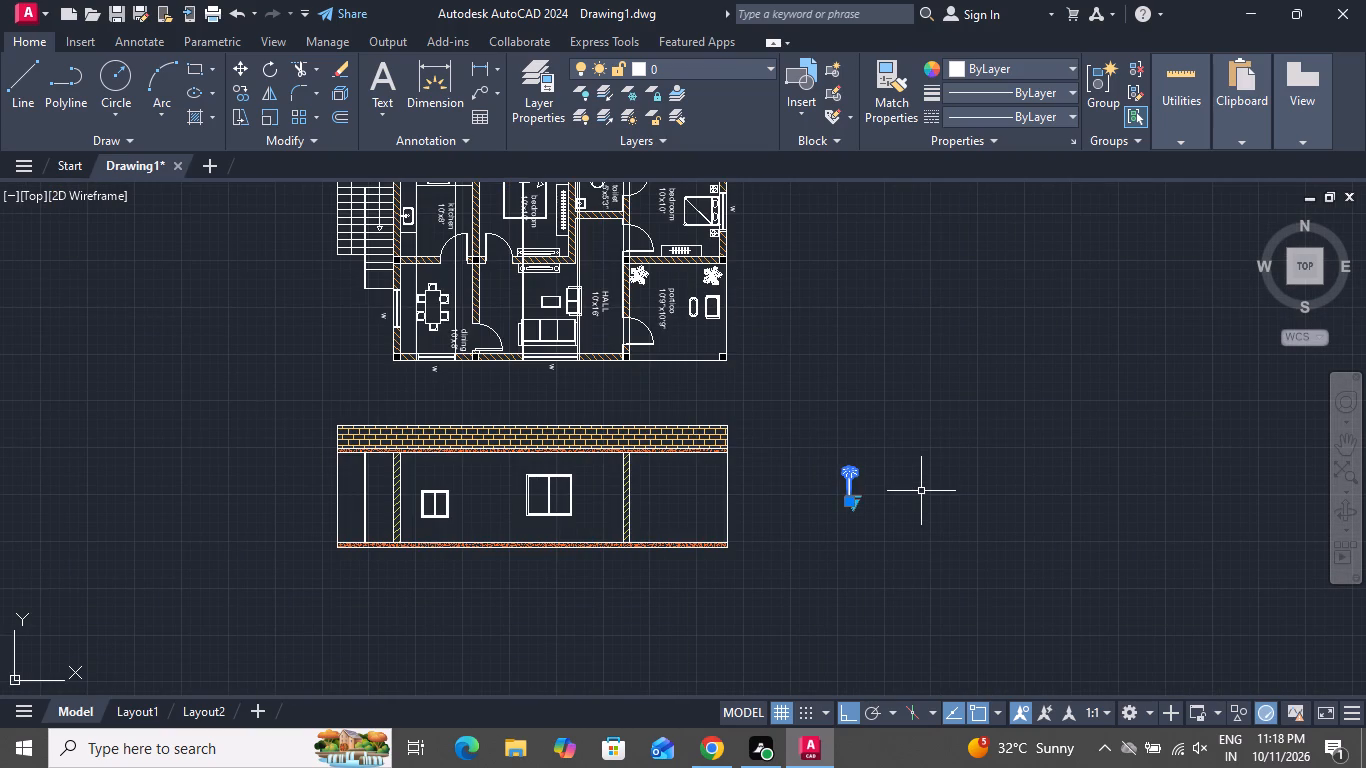
scroll(654, 322, up, 2)
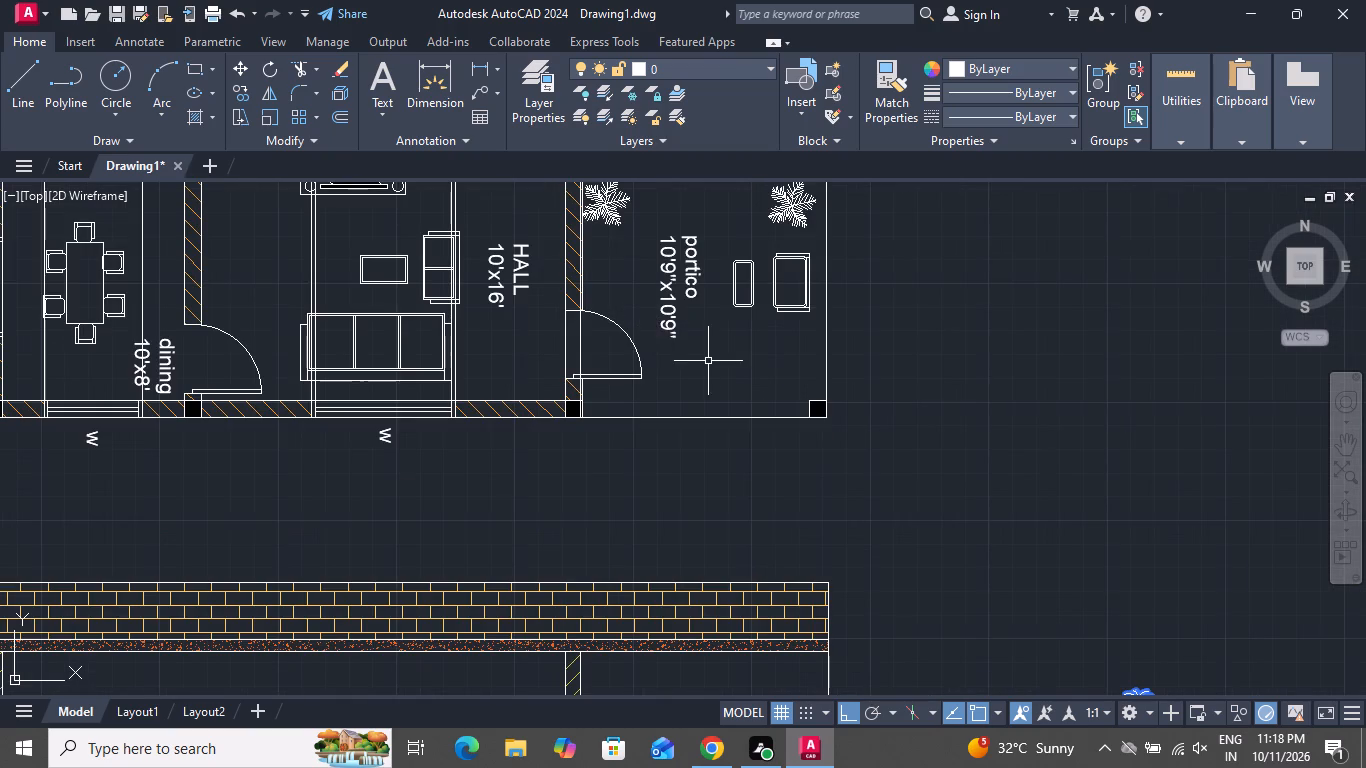
scroll(849, 447, down, 2)
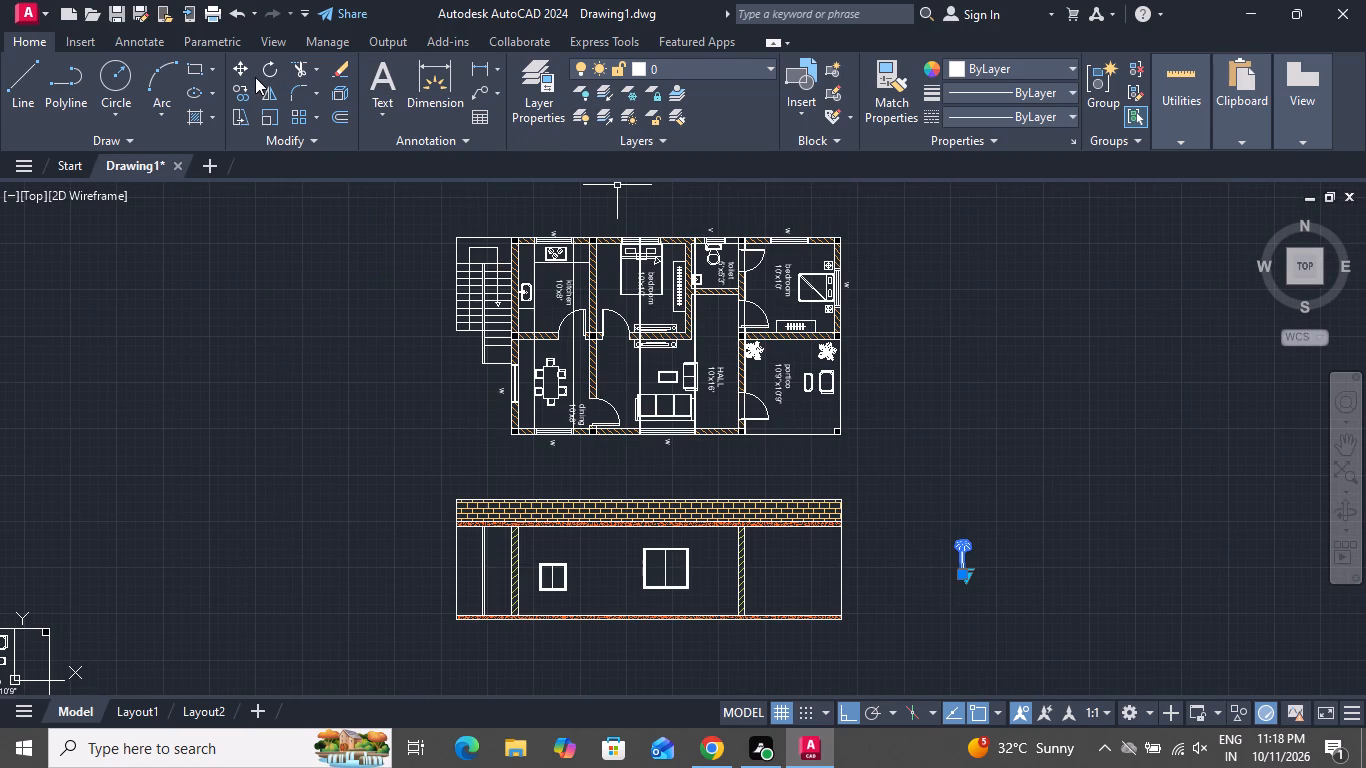
click(244, 69)
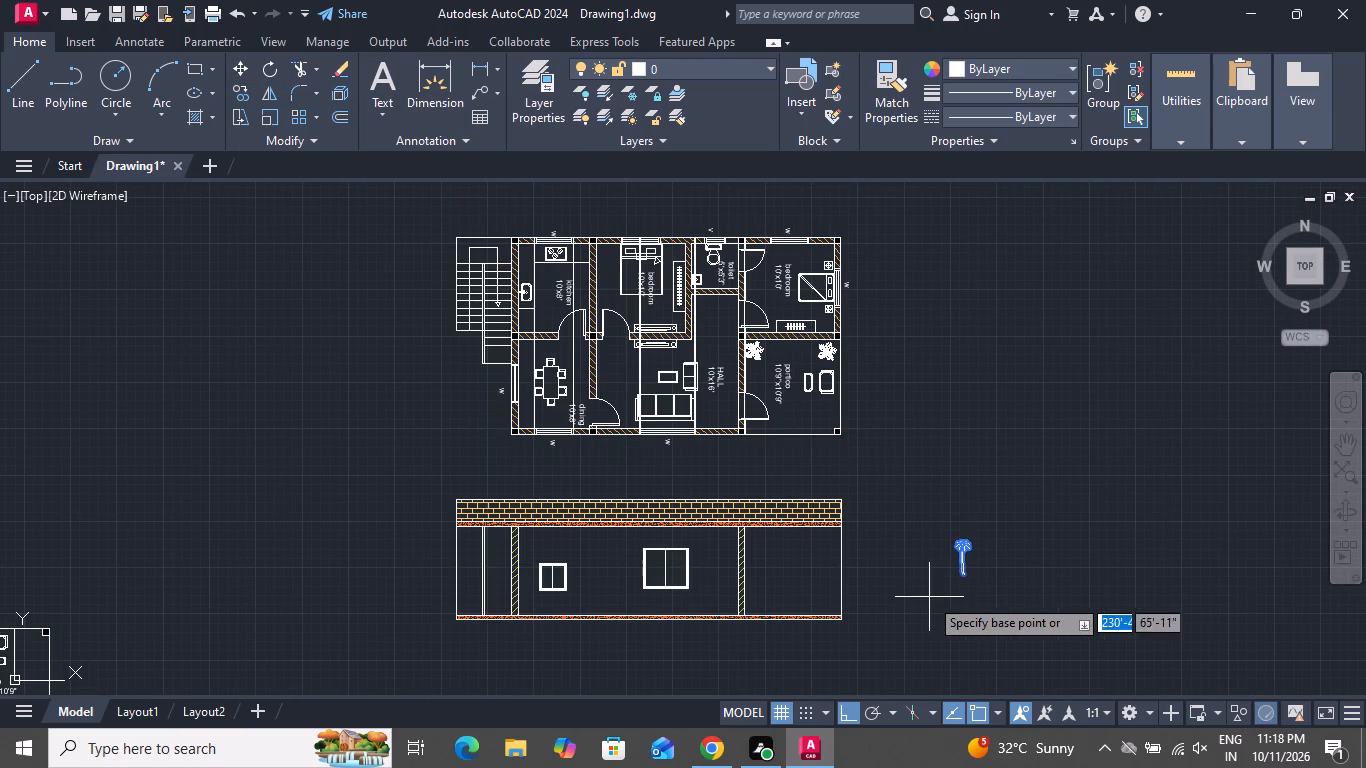
click(965, 575)
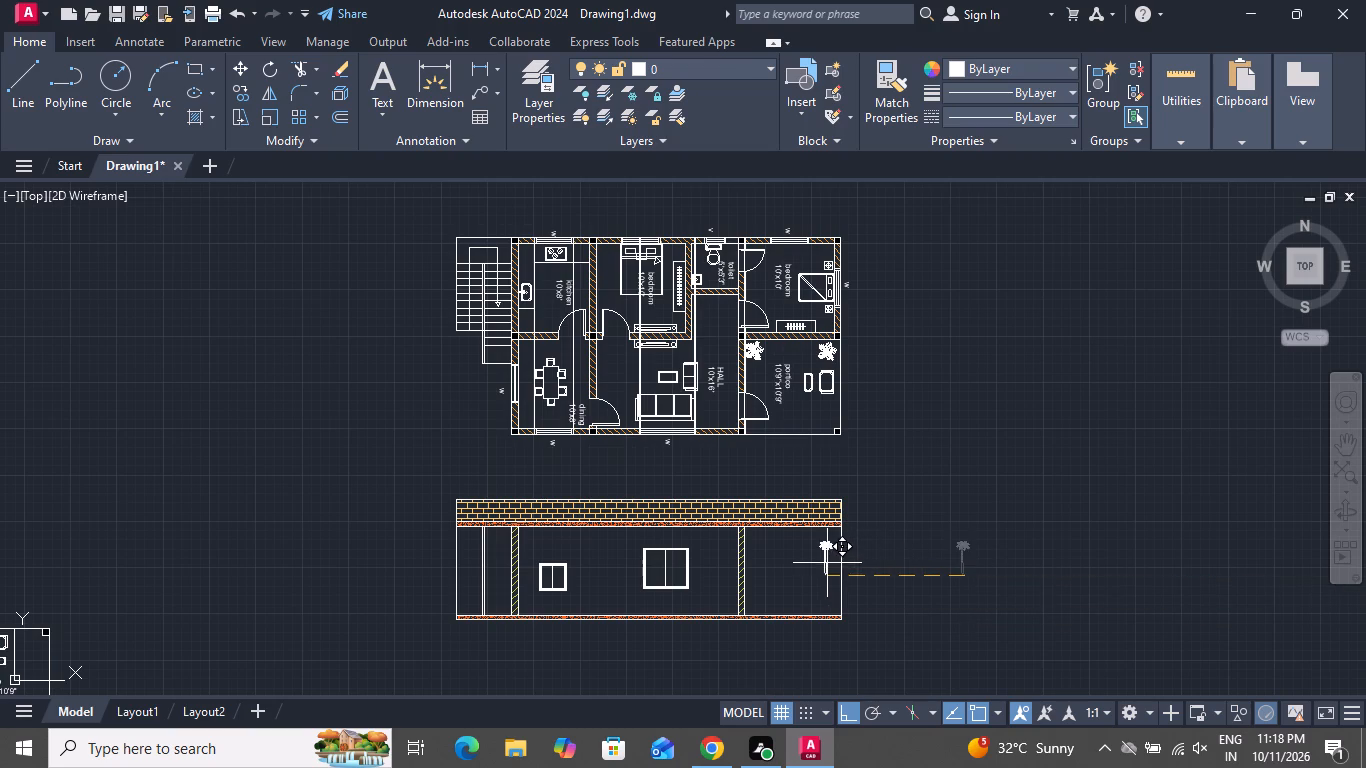
click(849, 701)
scroll(807, 581, down, 1)
scroll(835, 612, up, 2)
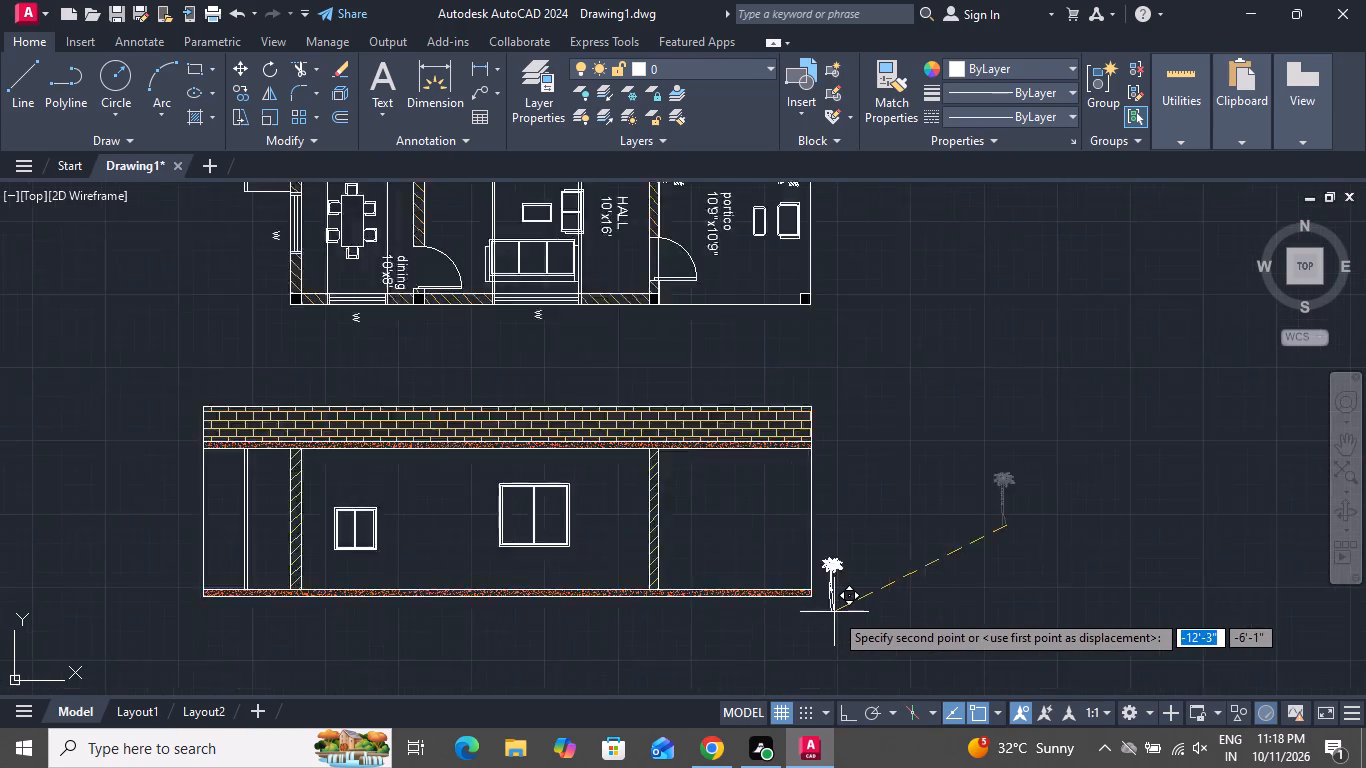
scroll(834, 612, up, 1)
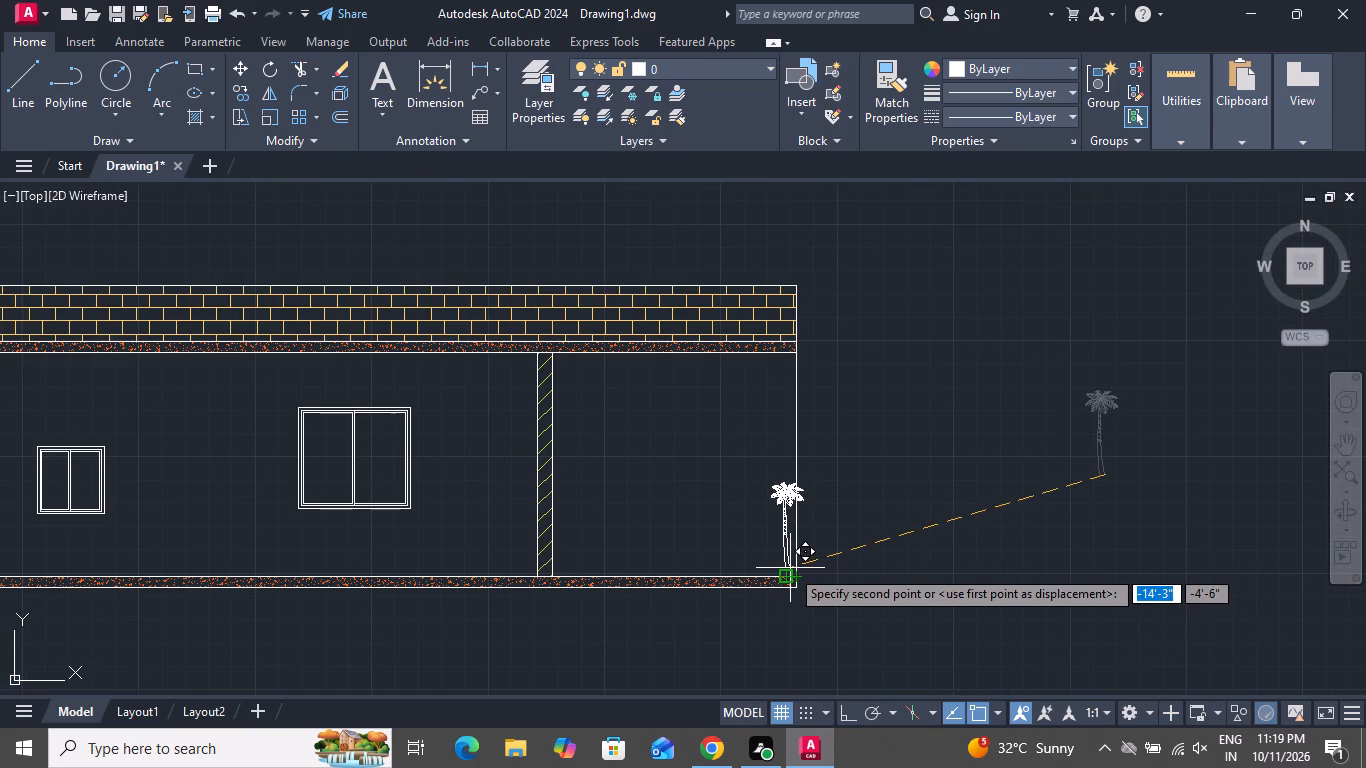
scroll(781, 564, up, 3)
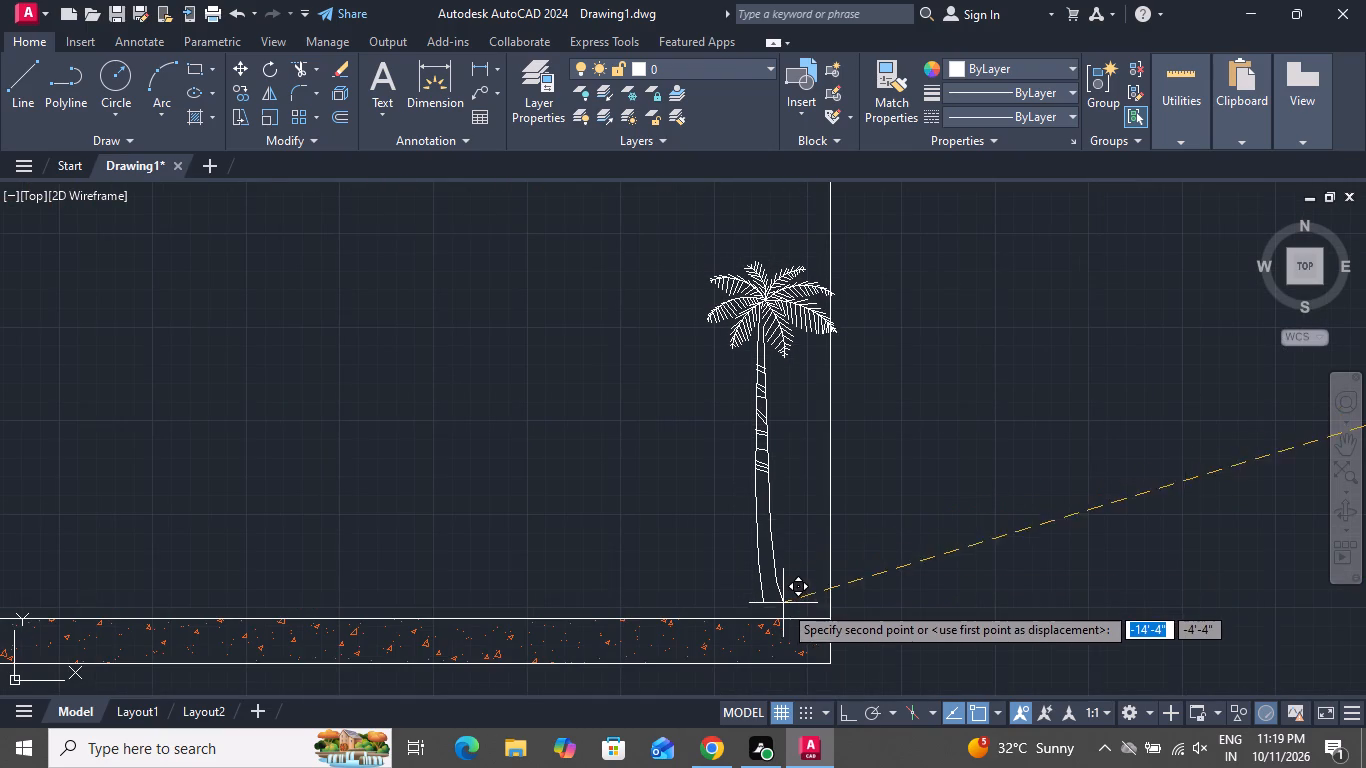
click(775, 617)
scroll(697, 568, down, 2)
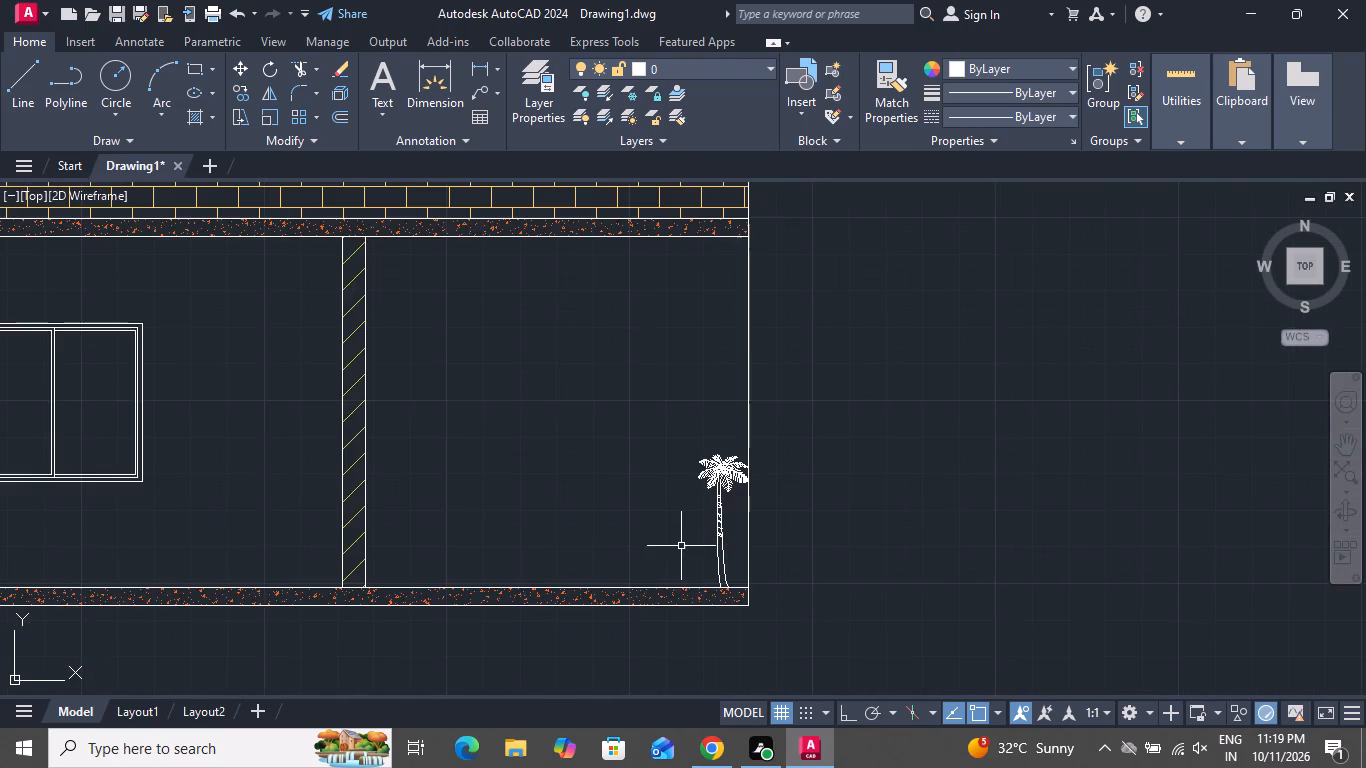
scroll(680, 546, down, 2)
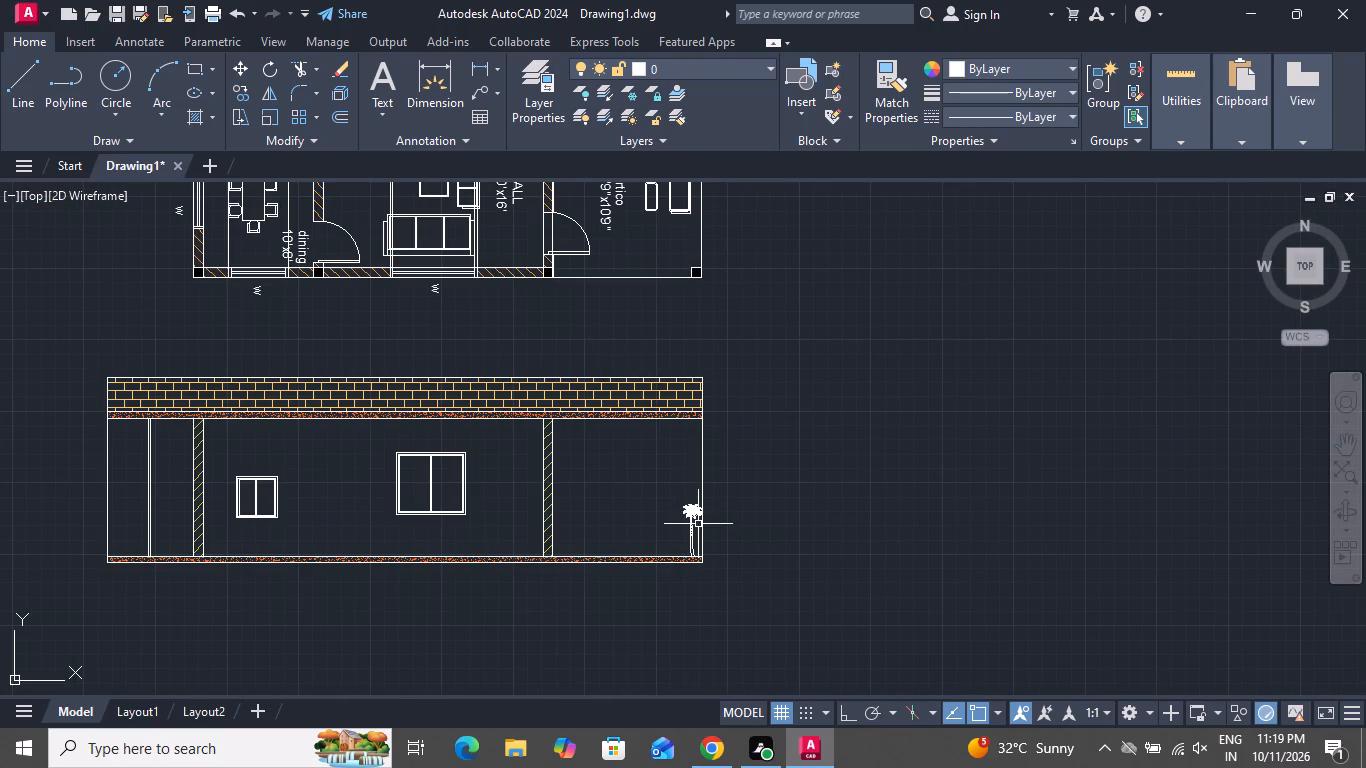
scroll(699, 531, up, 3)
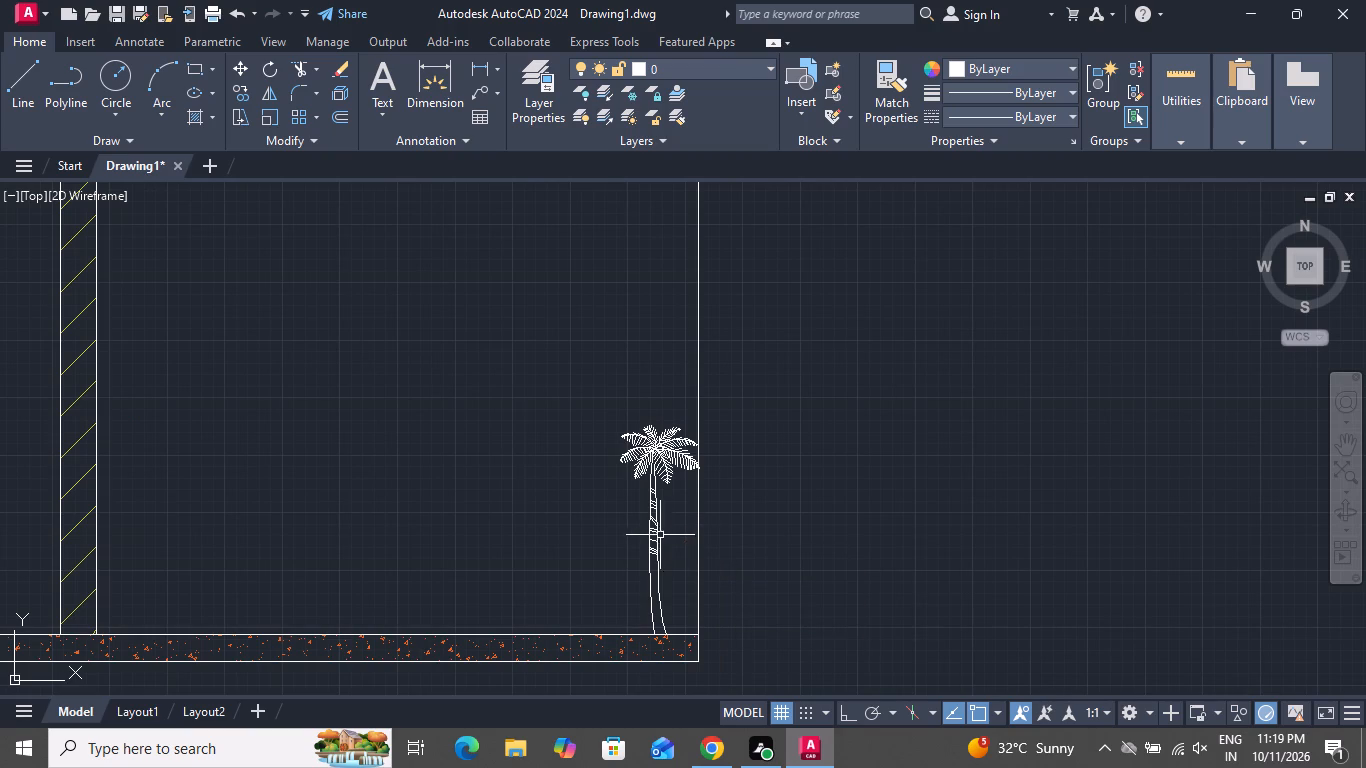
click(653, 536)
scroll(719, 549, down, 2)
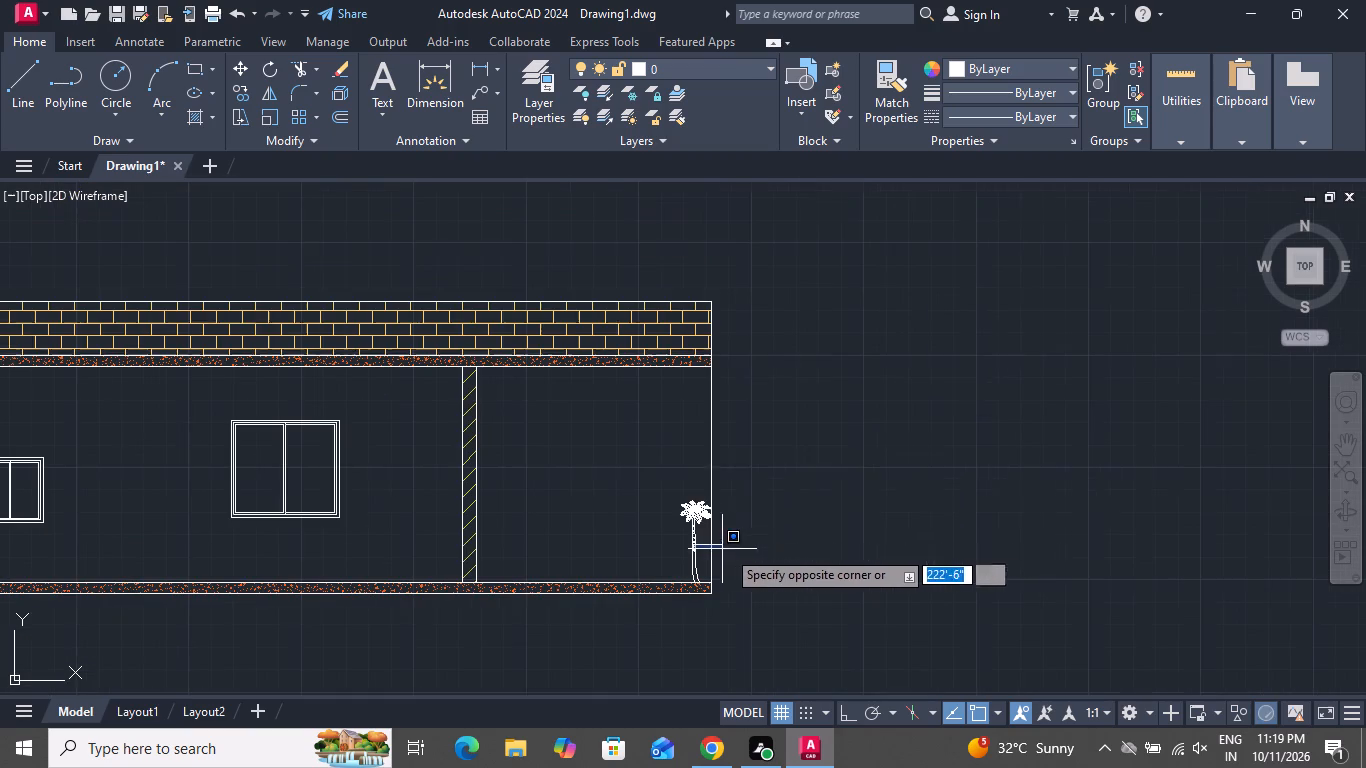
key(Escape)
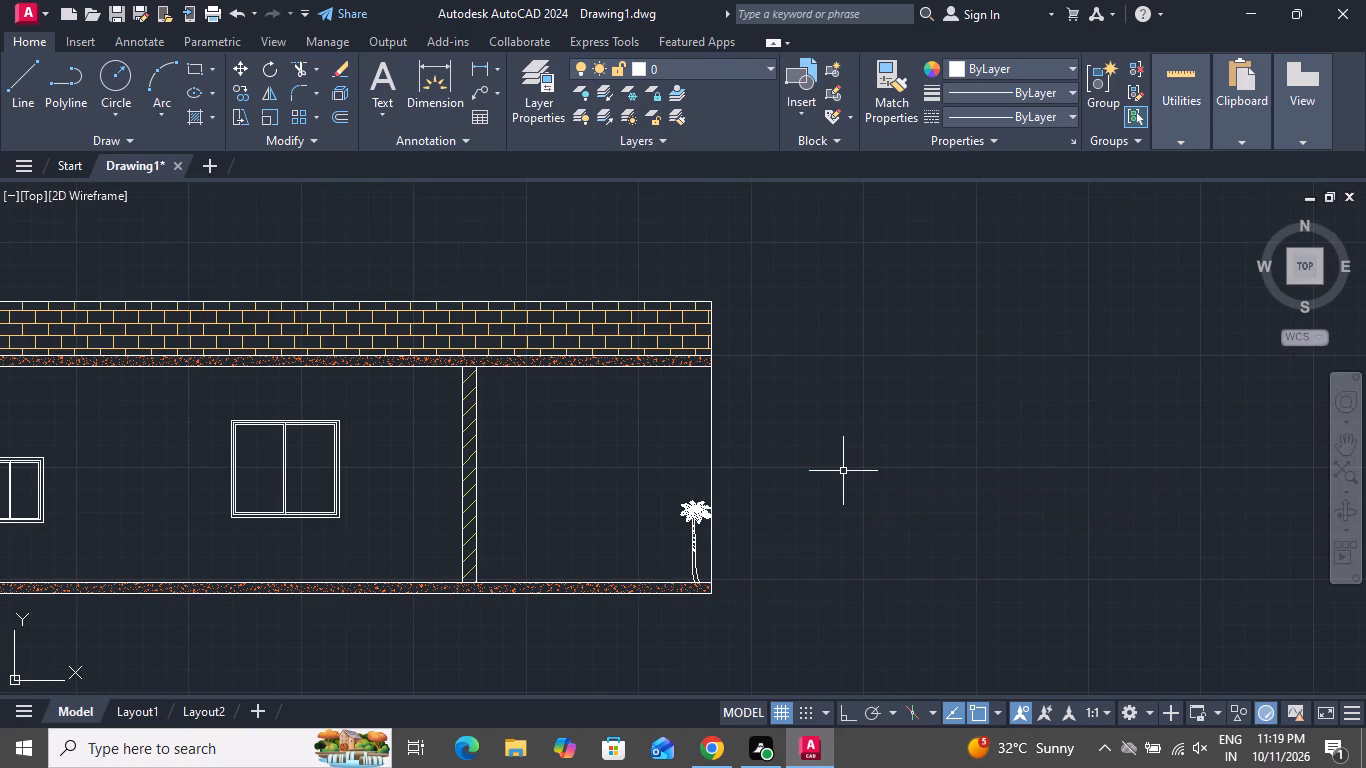
Insert the Trees - Imperial block from the architectural tool palette at the portico end of the section's floor slab.
text(tp)
key(space)
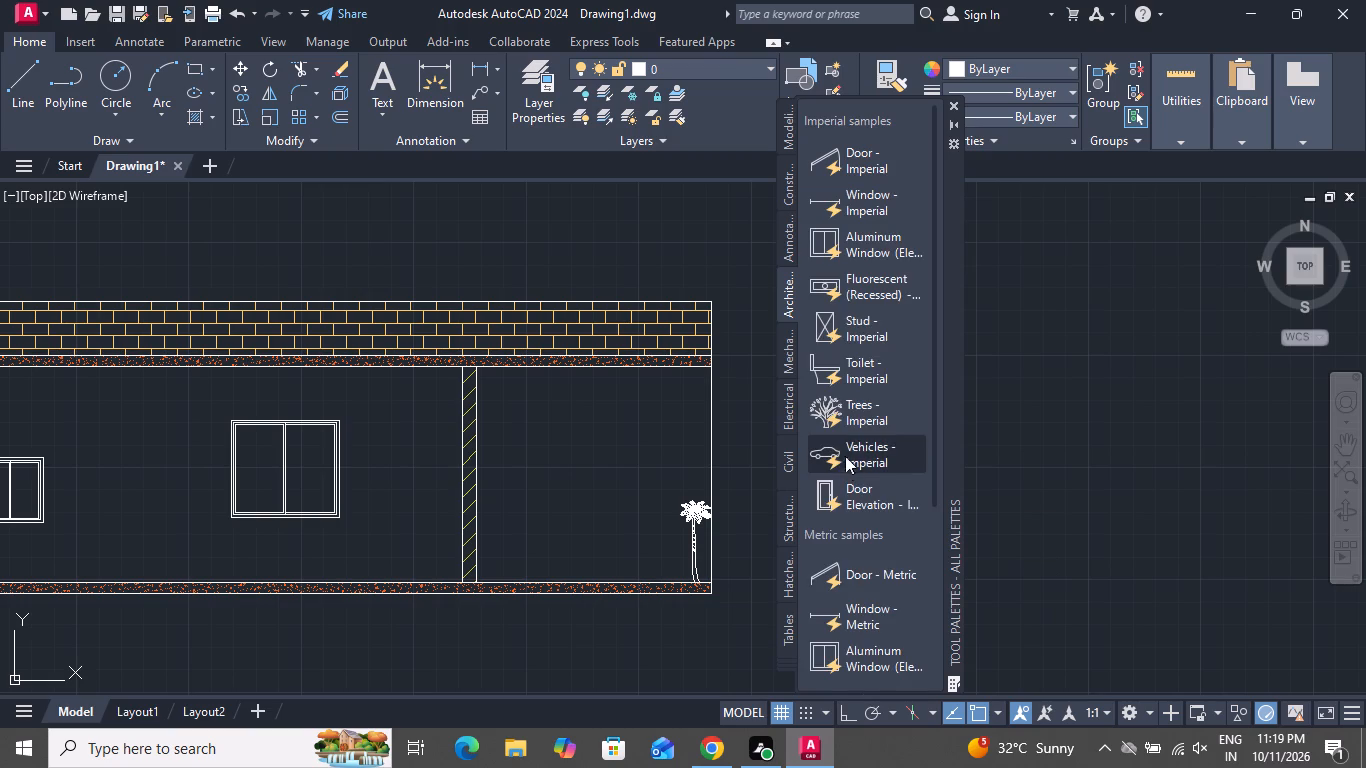
drag(841, 405, 671, 605)
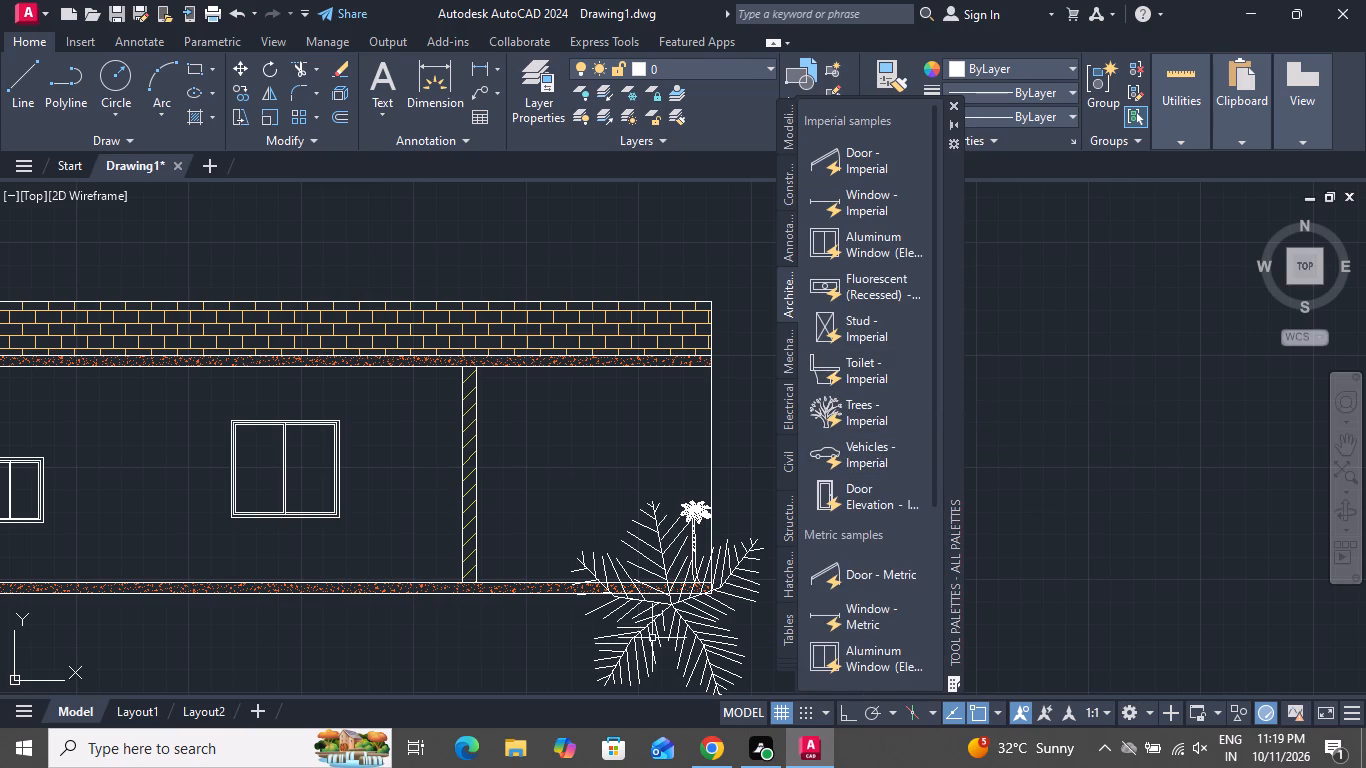
click(660, 627)
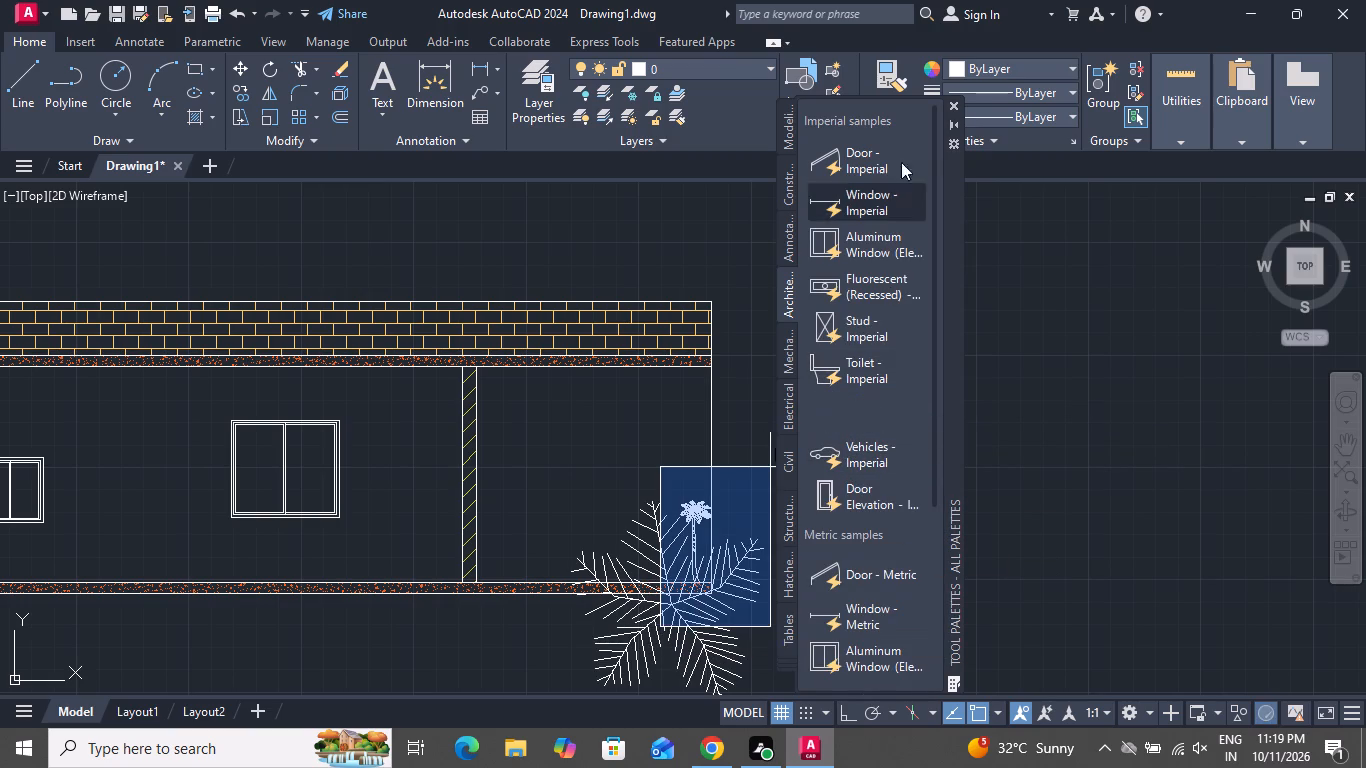
click(955, 109)
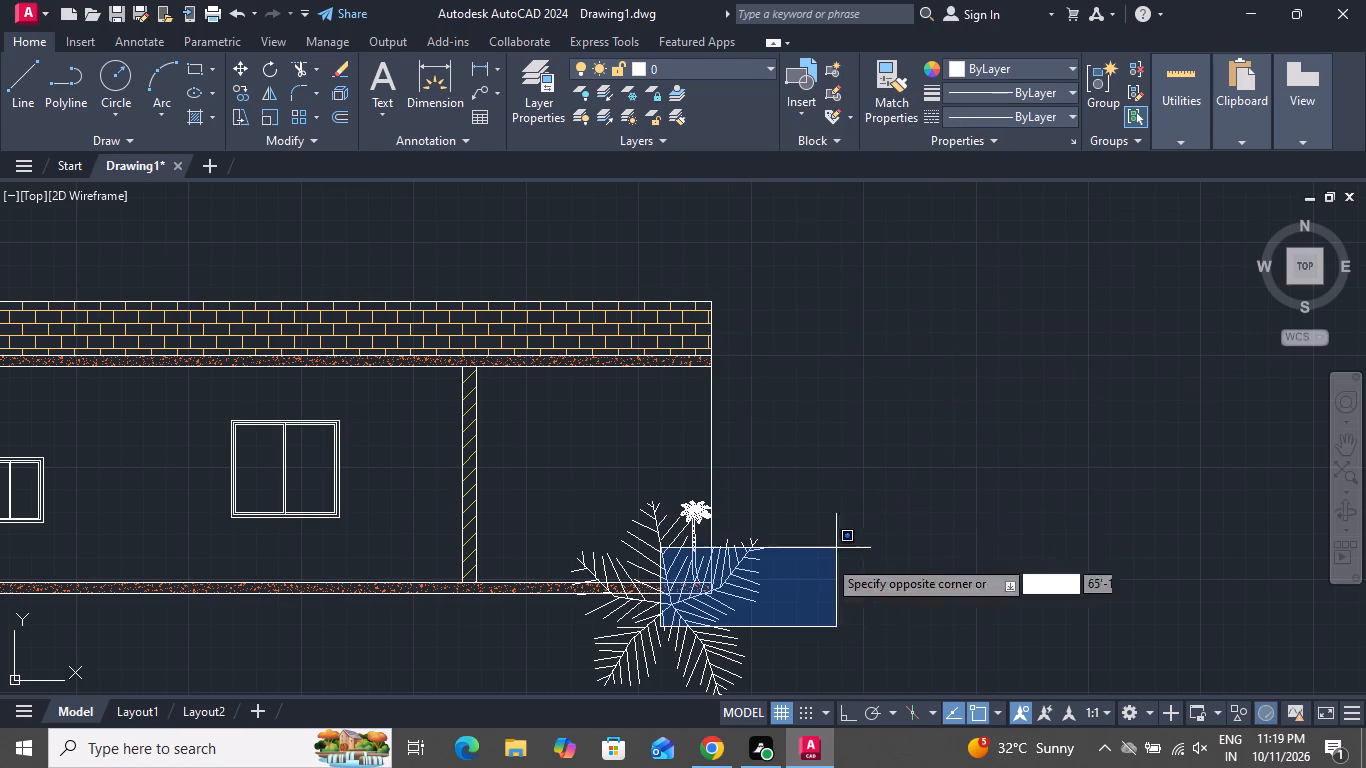
click(764, 653)
Switch the newly inserted tree block to Type 1 Evergreen (Elevation).
click(679, 641)
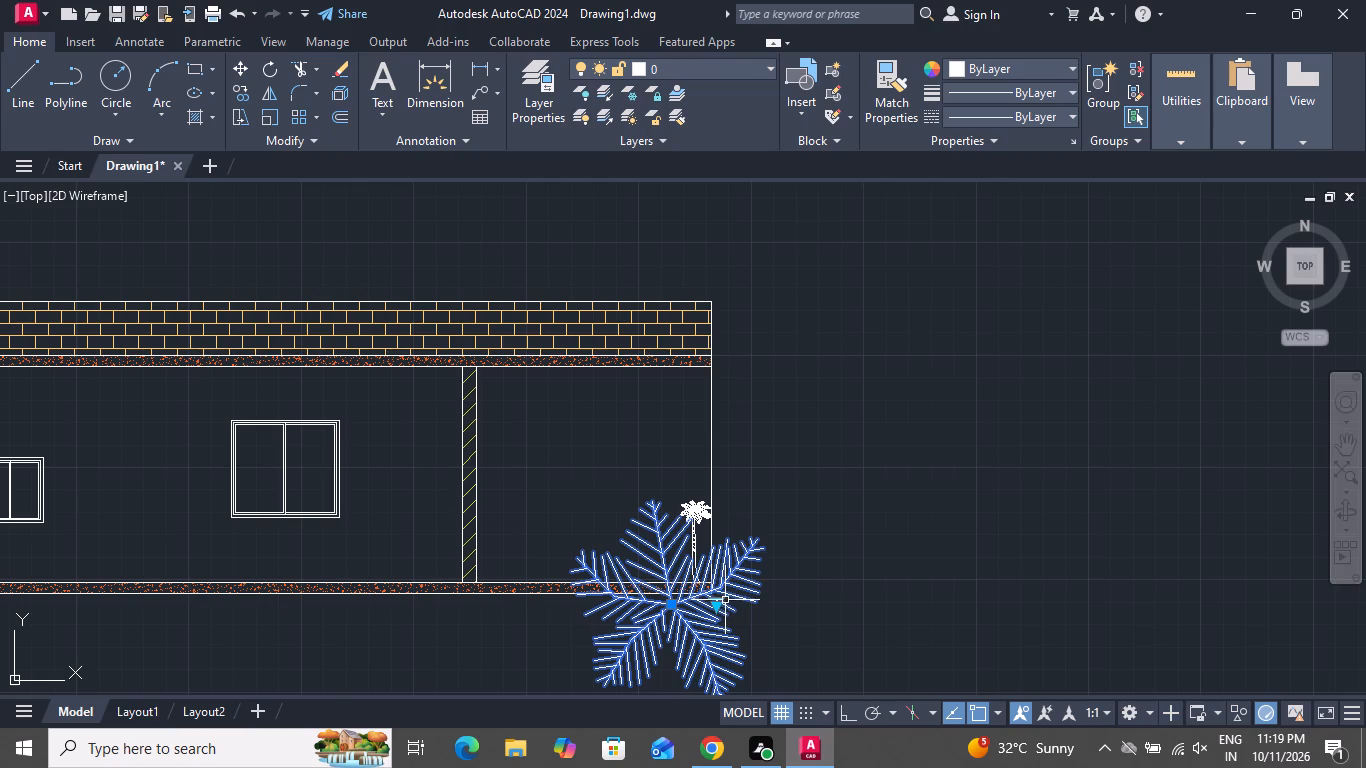
click(713, 604)
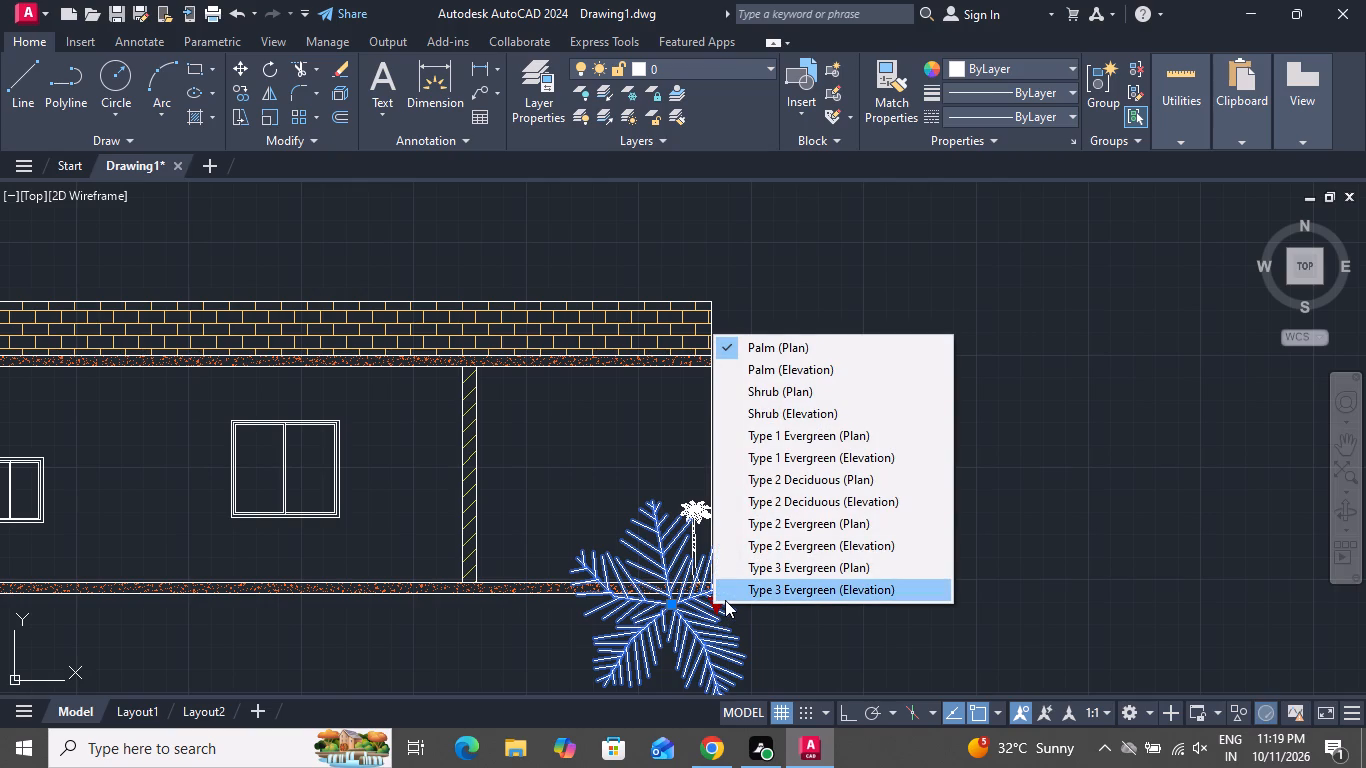
click(817, 461)
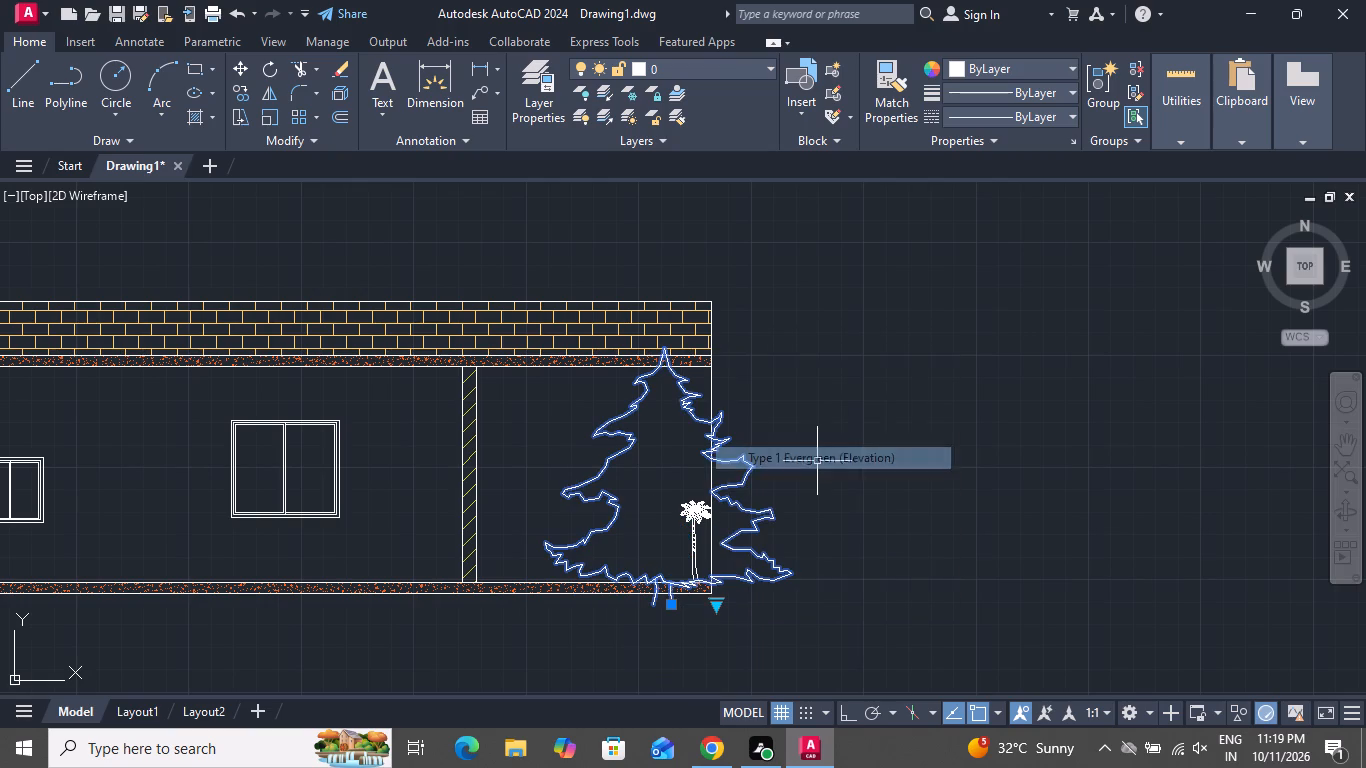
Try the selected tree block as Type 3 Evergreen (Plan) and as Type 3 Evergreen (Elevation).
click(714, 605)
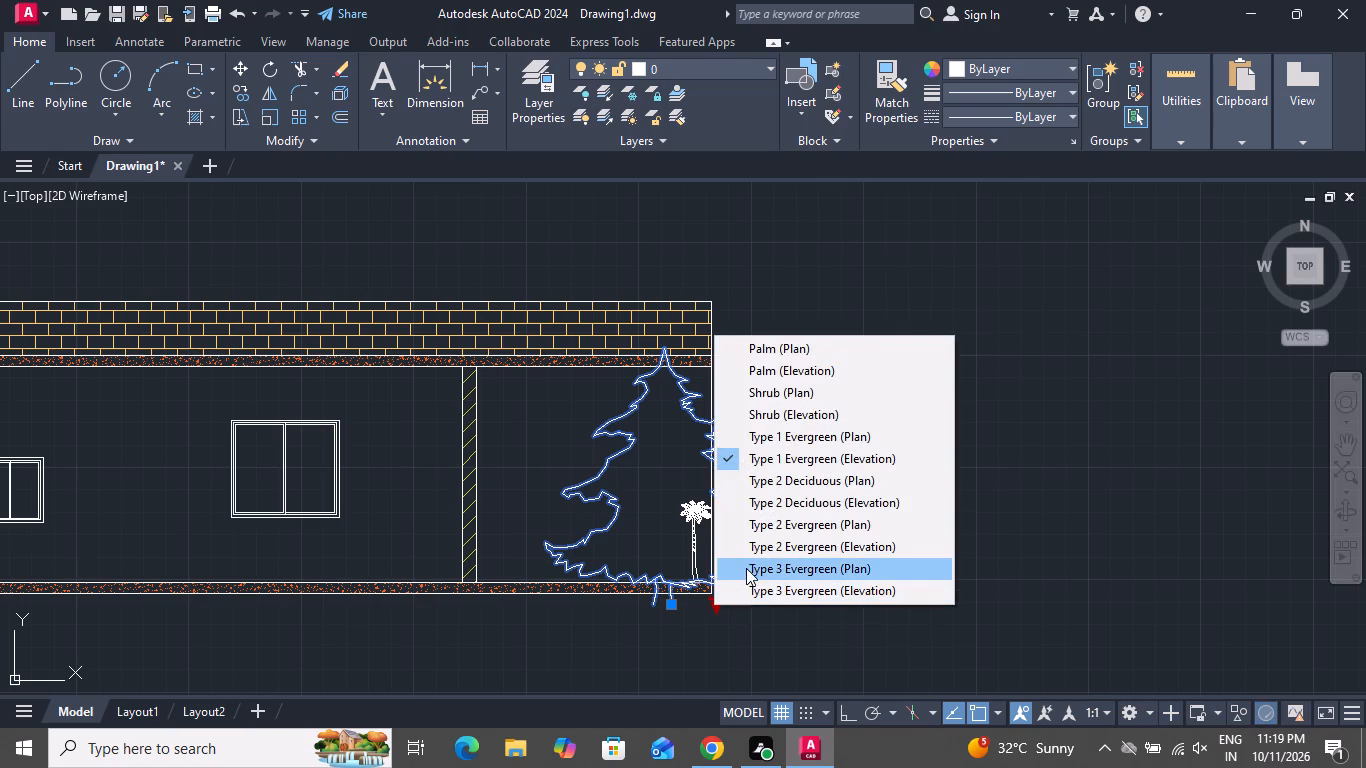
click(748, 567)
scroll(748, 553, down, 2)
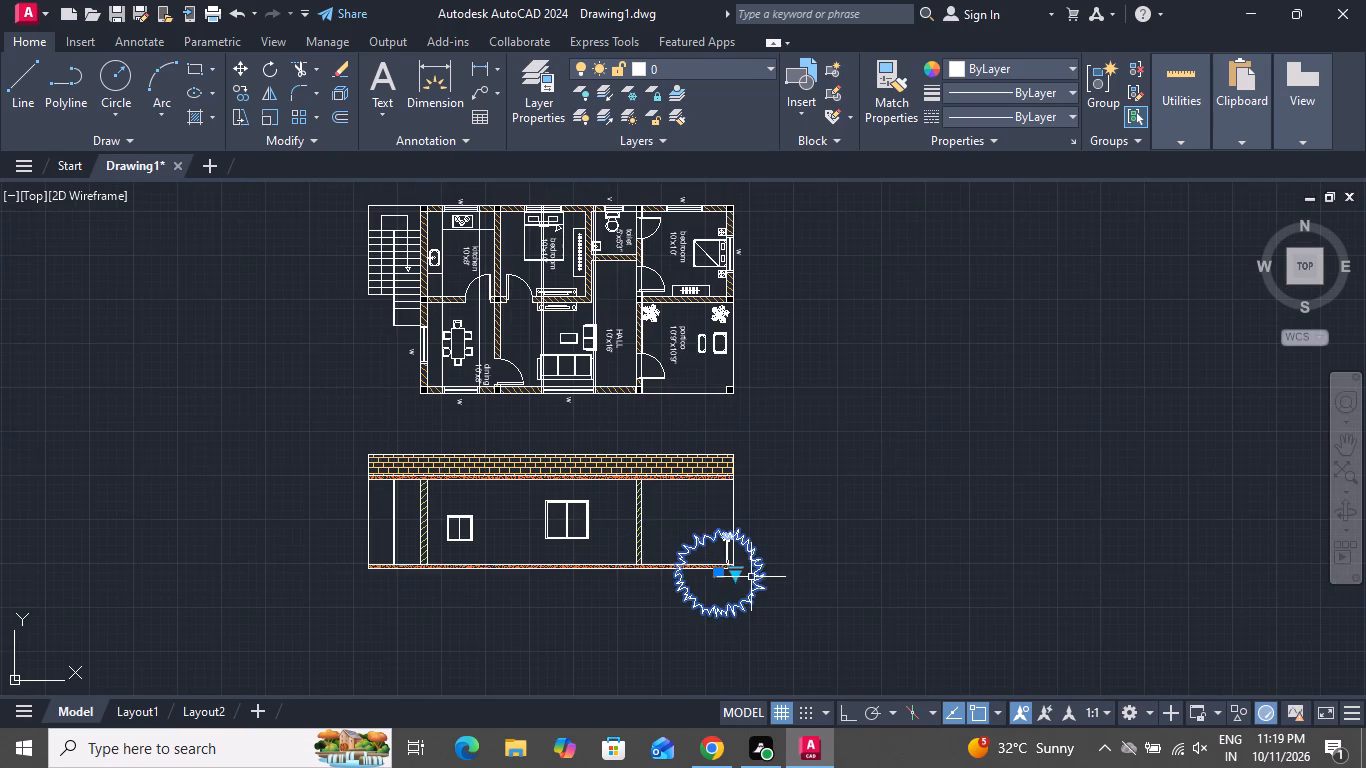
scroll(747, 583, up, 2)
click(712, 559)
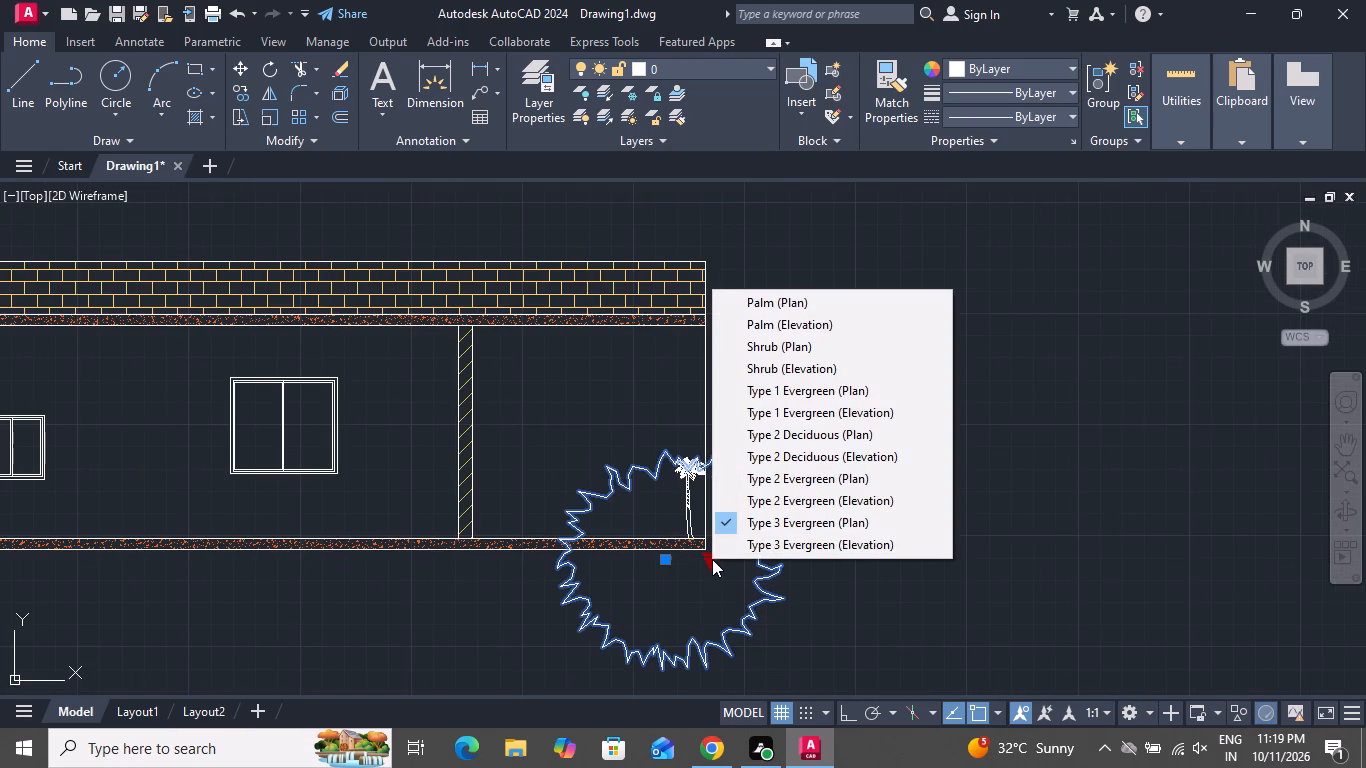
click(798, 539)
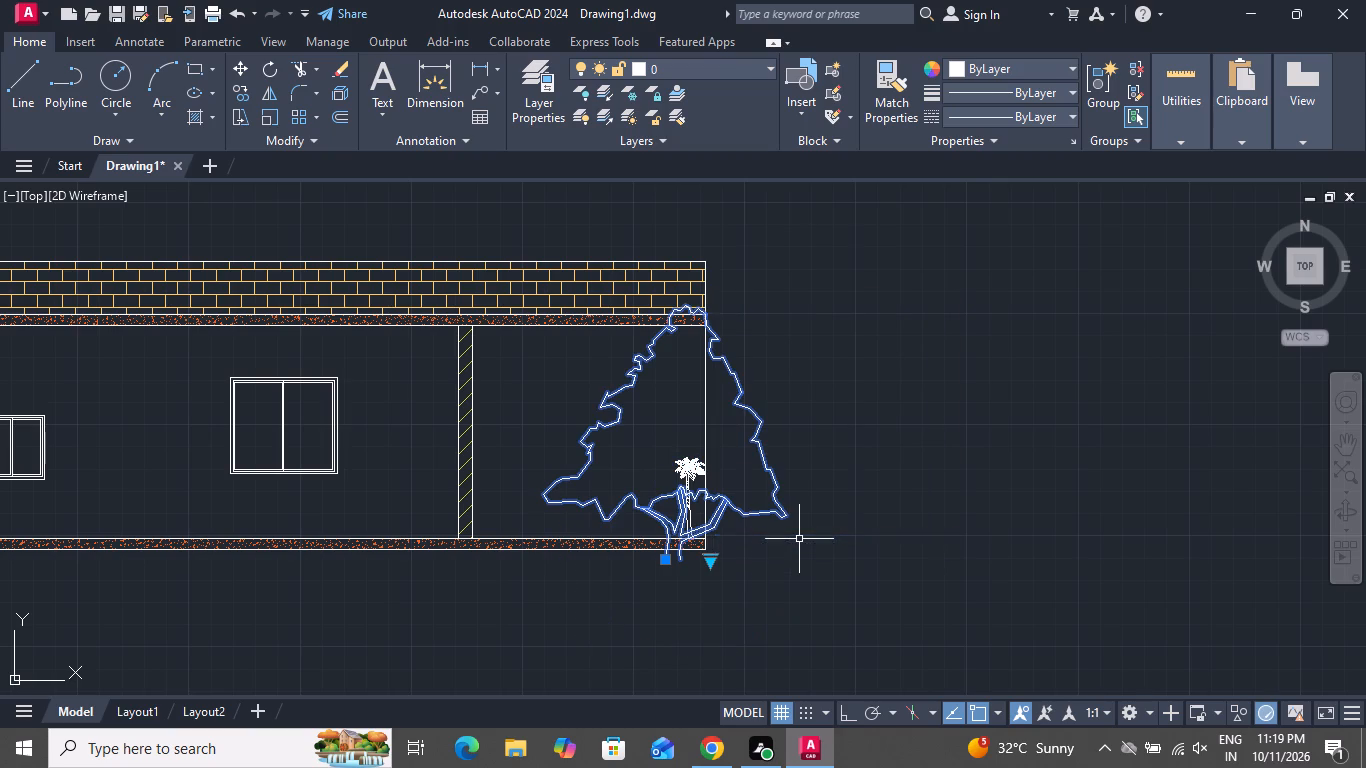
Switch the selected tree block to Type 2 Deciduous (Elevation).
scroll(798, 548, down, 2)
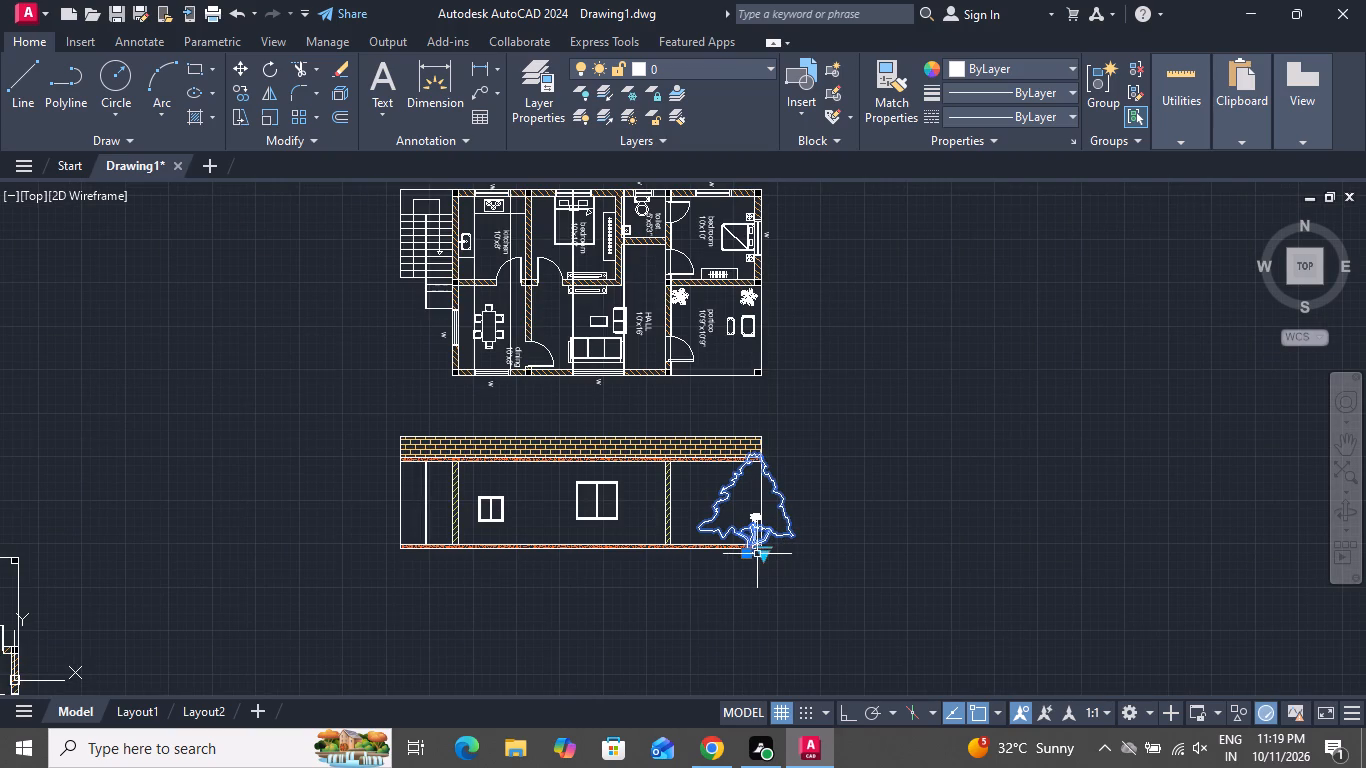
click(763, 558)
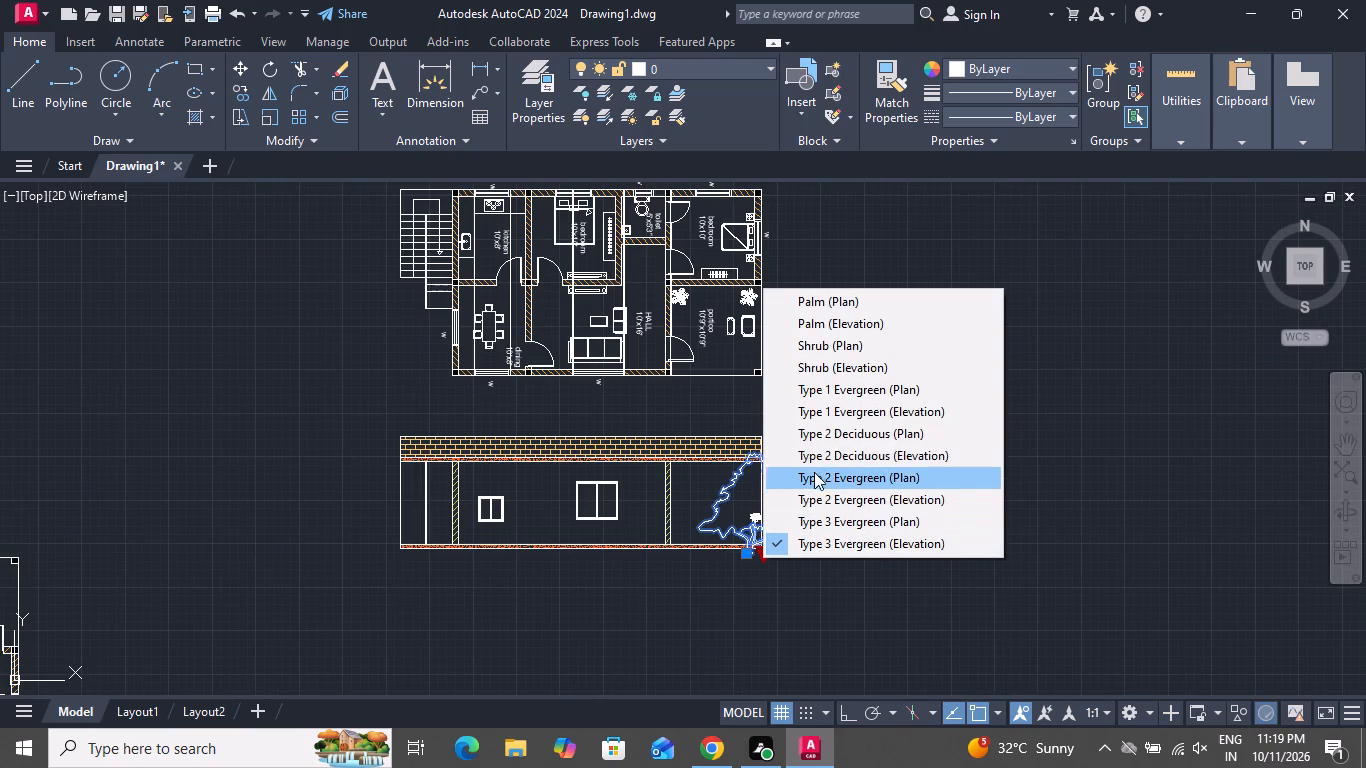
click(819, 455)
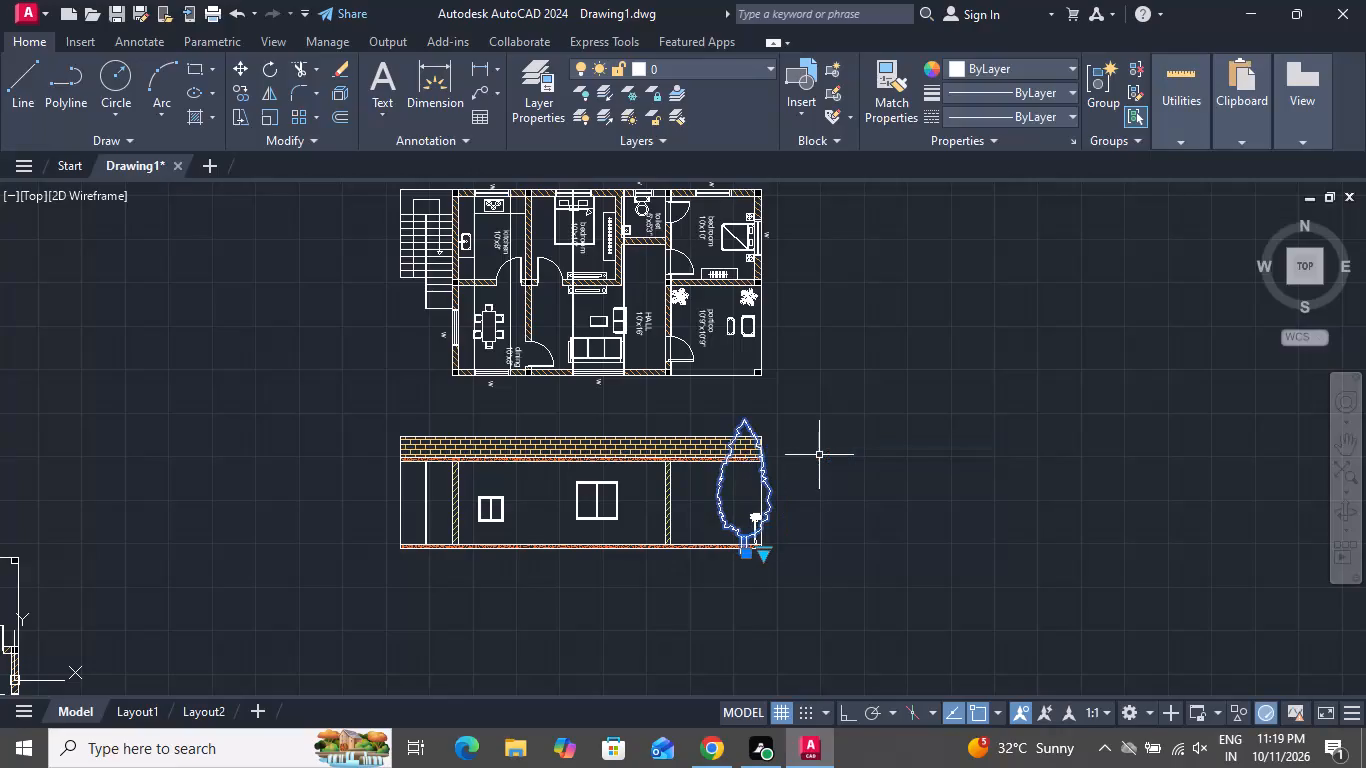
Scale the deciduous tree down about a point in its crown until it is slightly shorter than the palm.
scroll(765, 521, up, 2)
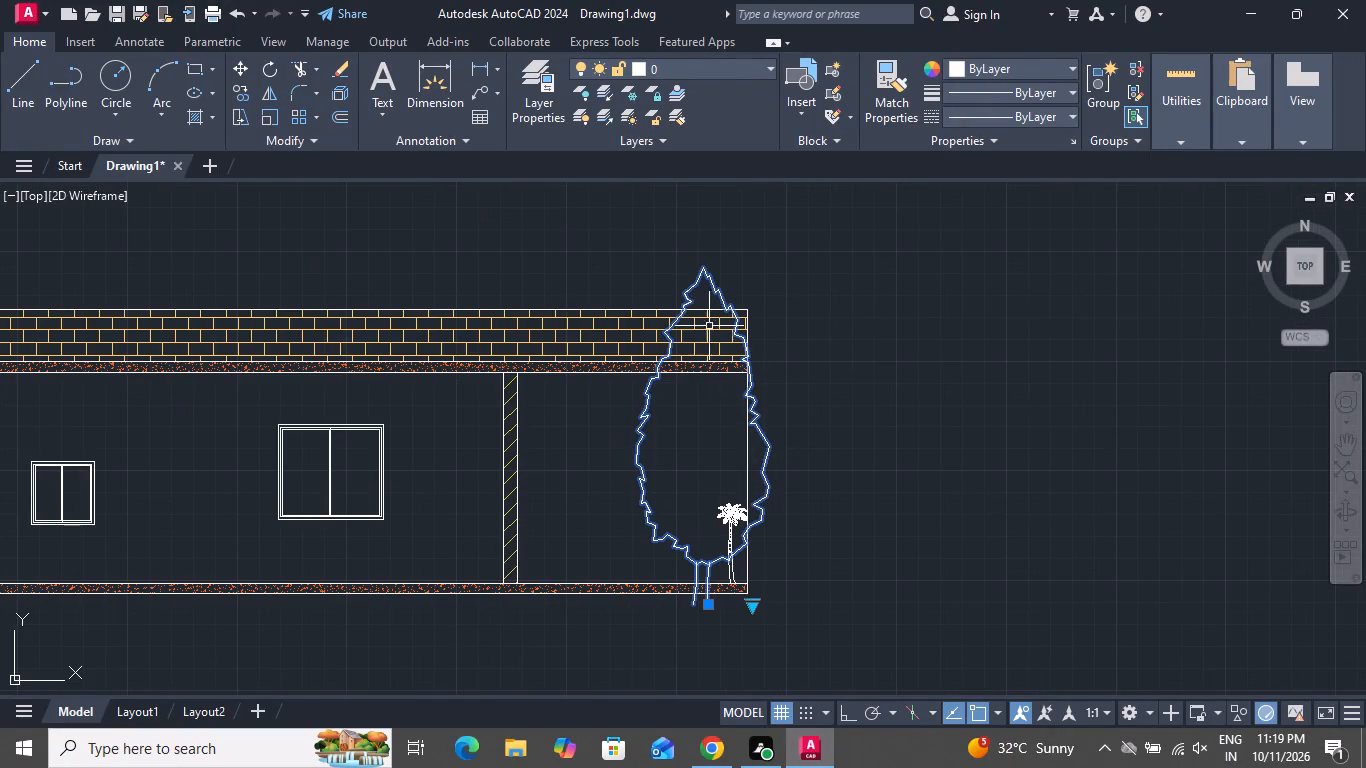
click(266, 112)
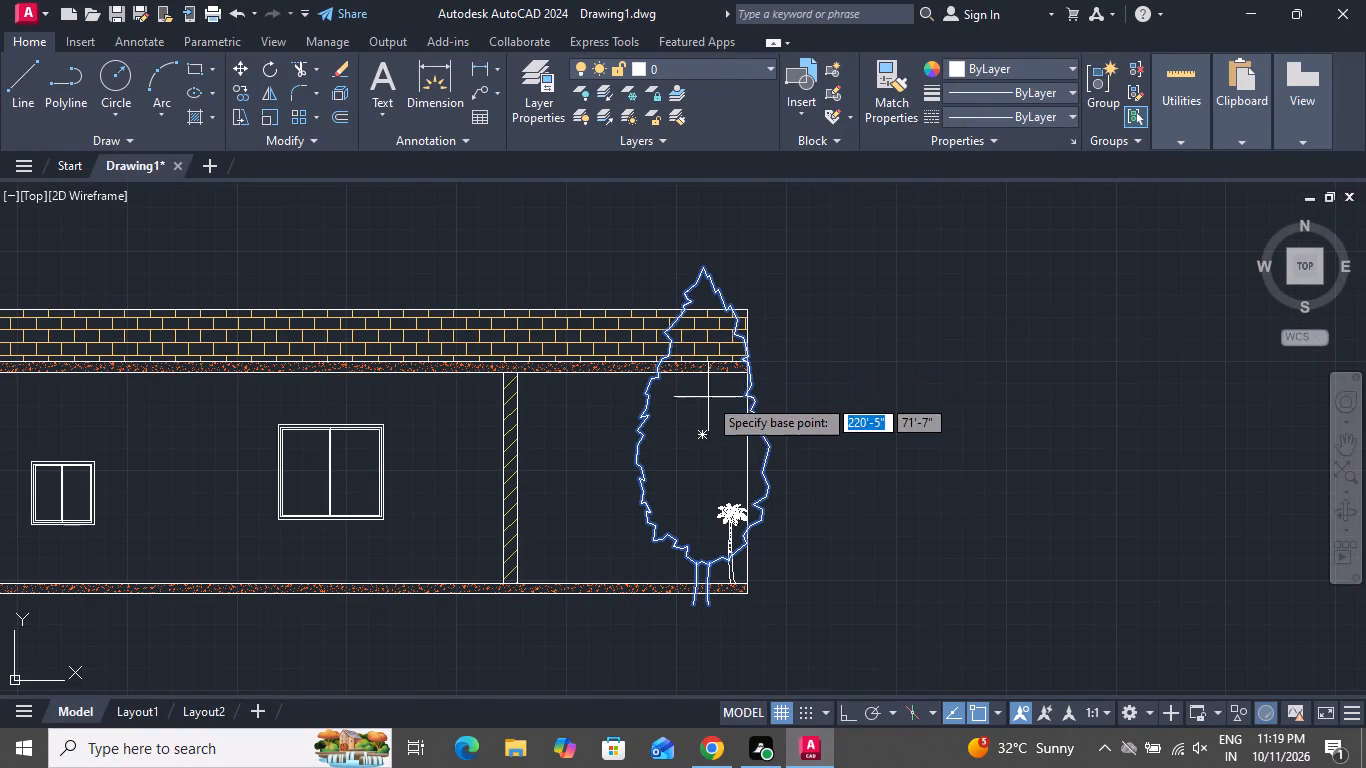
click(699, 416)
click(712, 458)
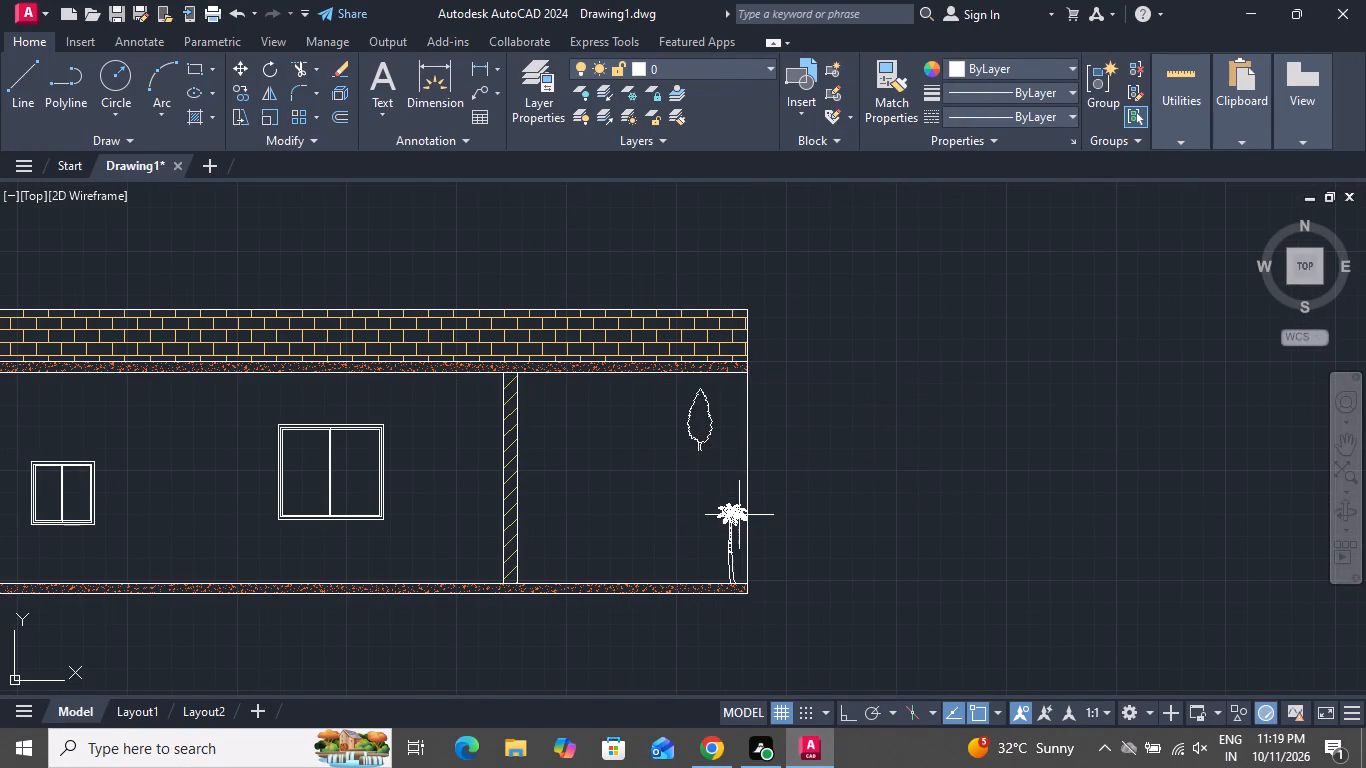
Delete the elevation palm standing at the section's portico end.
click(731, 519)
key(Delete)
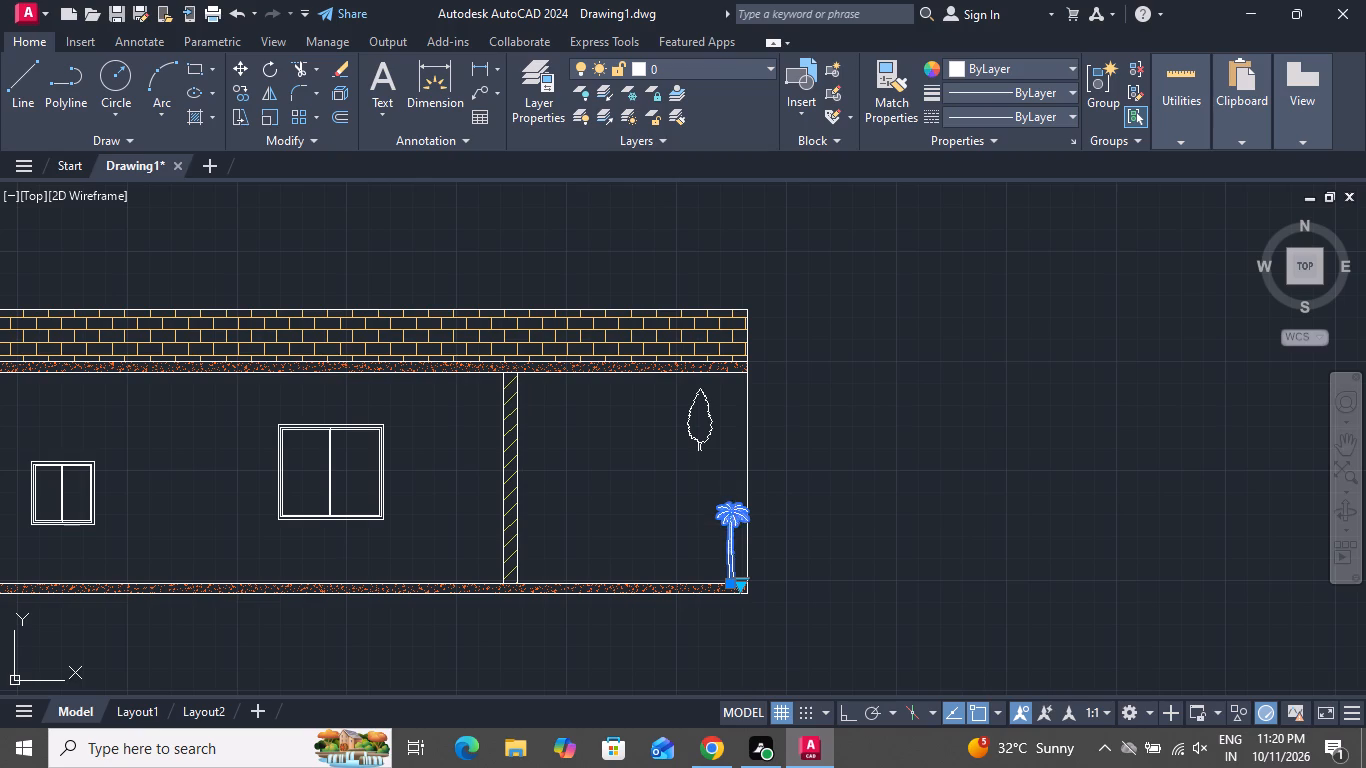
Move the small deciduous tree by its trunk base onto the floor slab's top line, just inside the section's portico end.
click(700, 444)
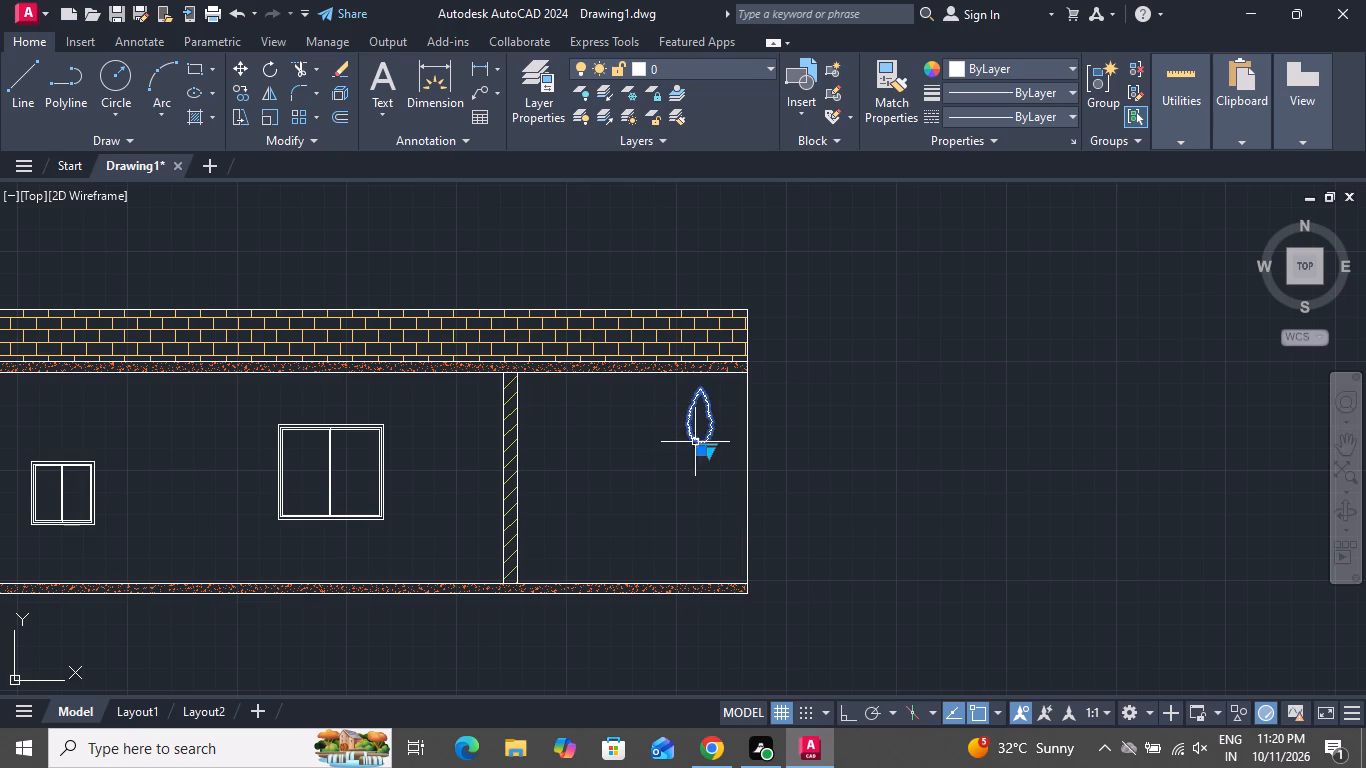
click(242, 74)
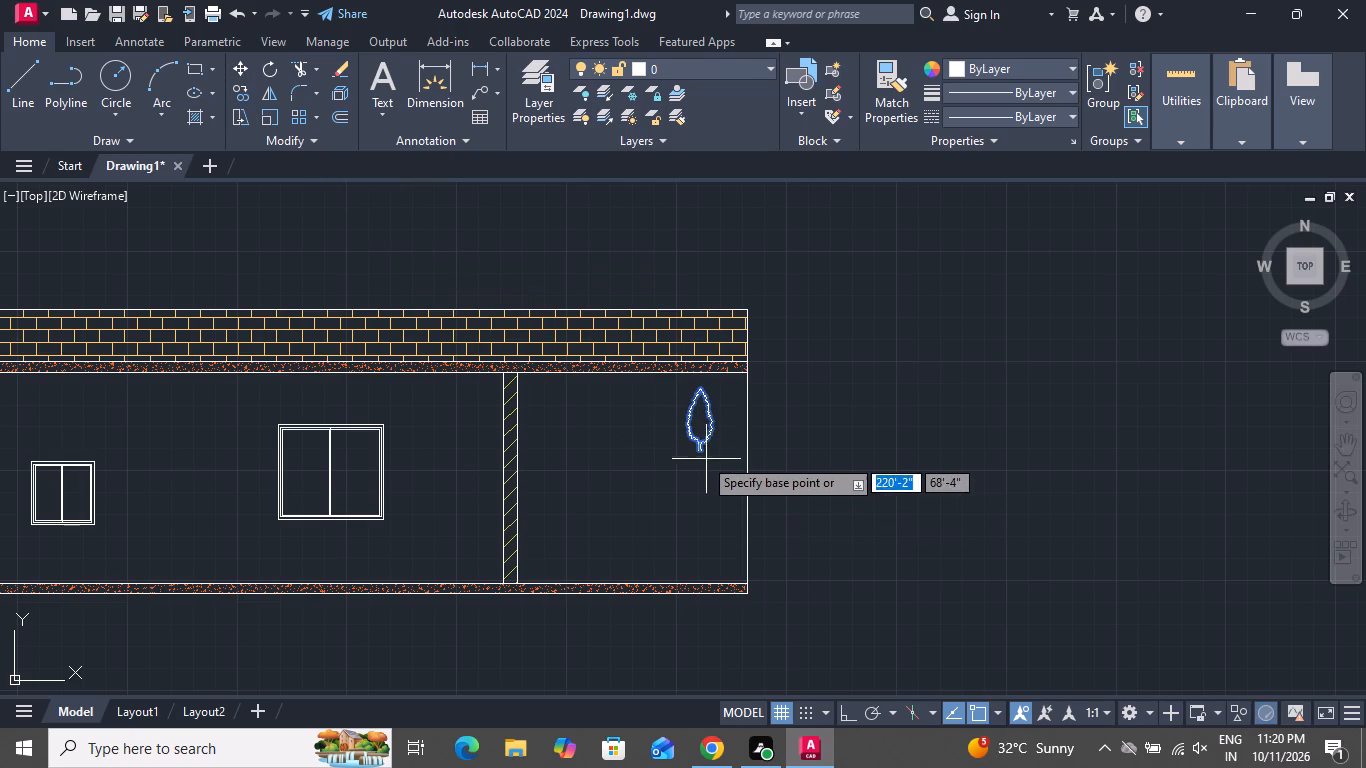
click(697, 447)
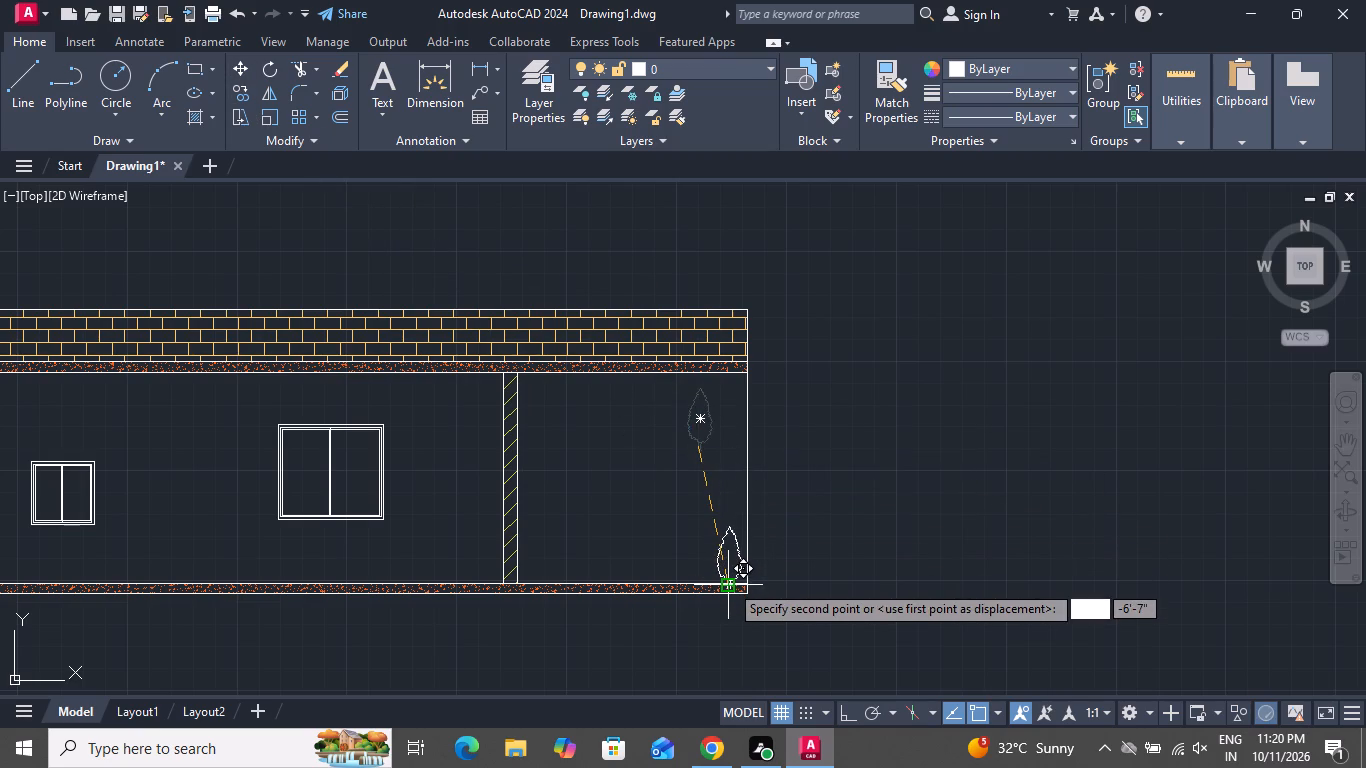
scroll(729, 583, up, 4)
click(728, 577)
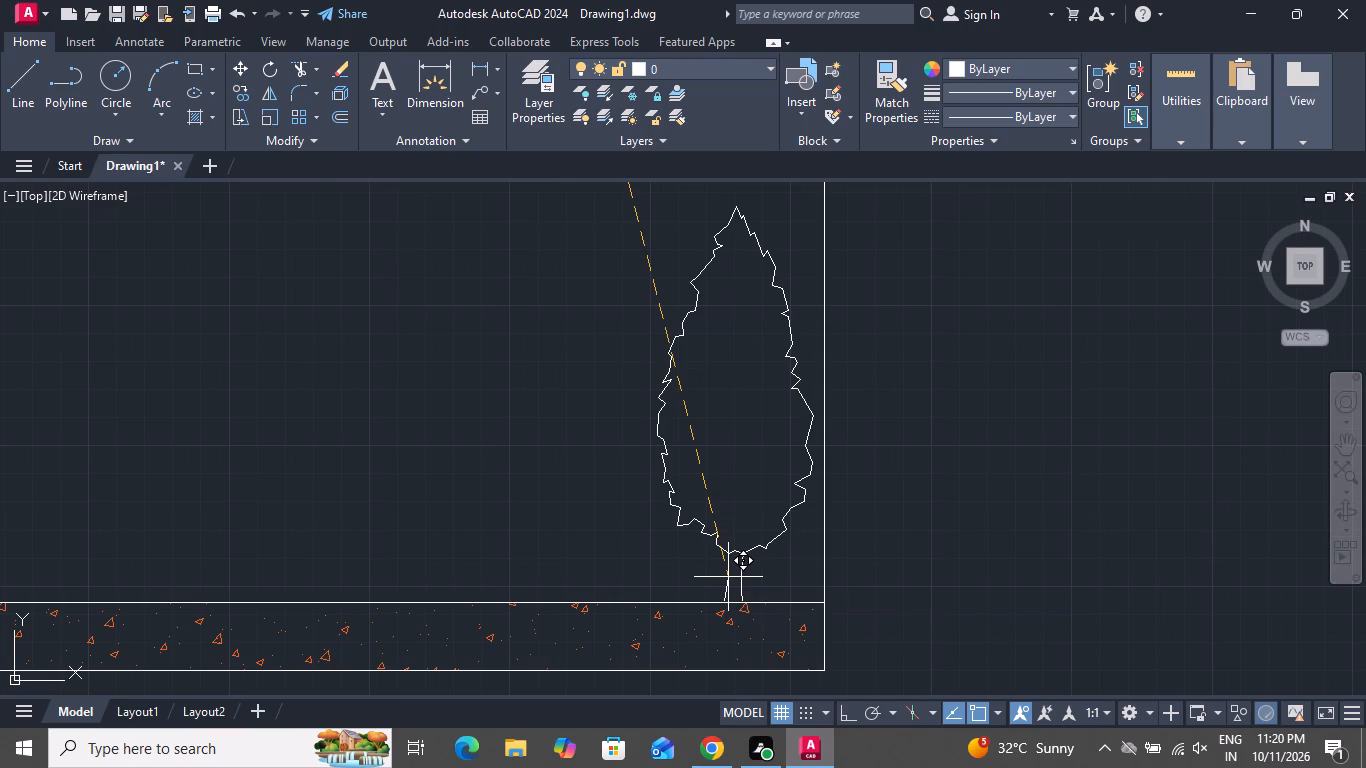
Draw a round-cornered rectangle about 1'-11" by 1'-5" beside the tree, slightly above the portico's floor slab.
scroll(732, 594, down, 5)
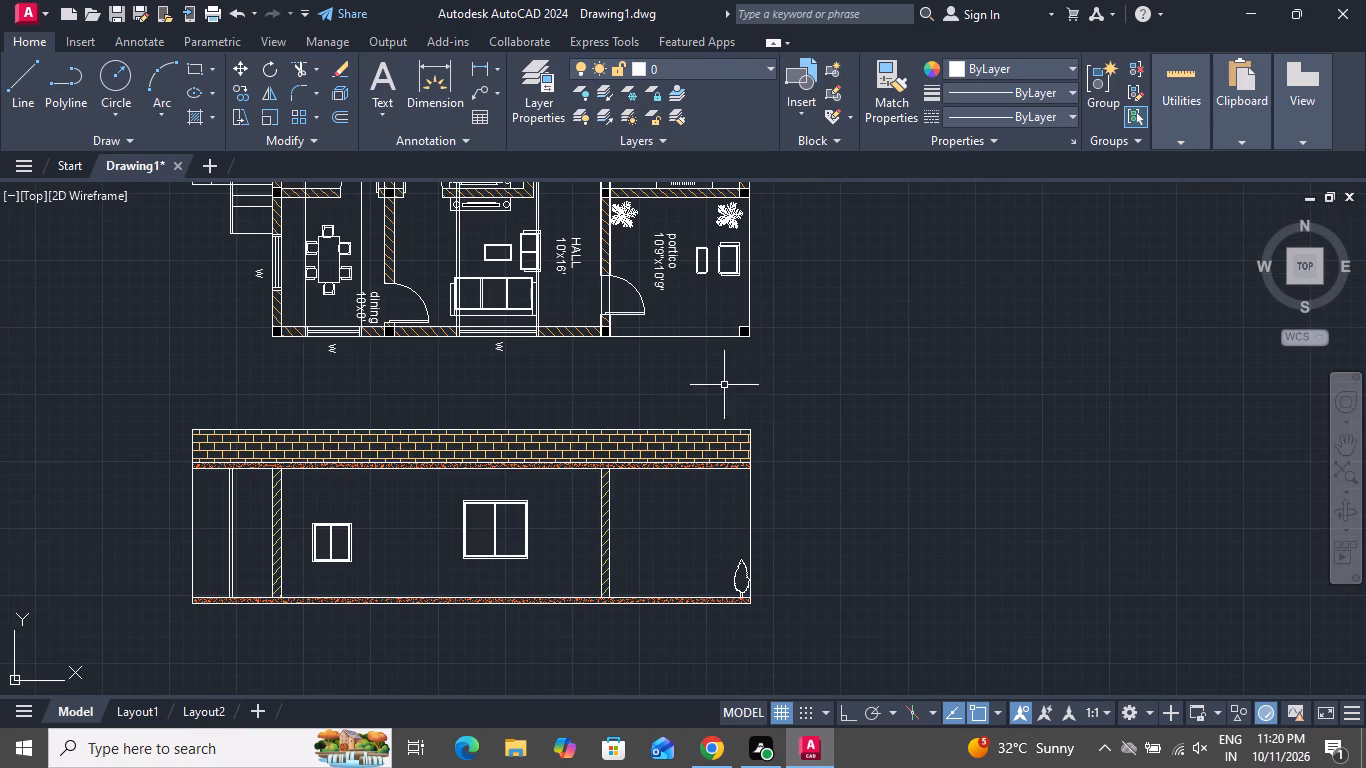
click(196, 75)
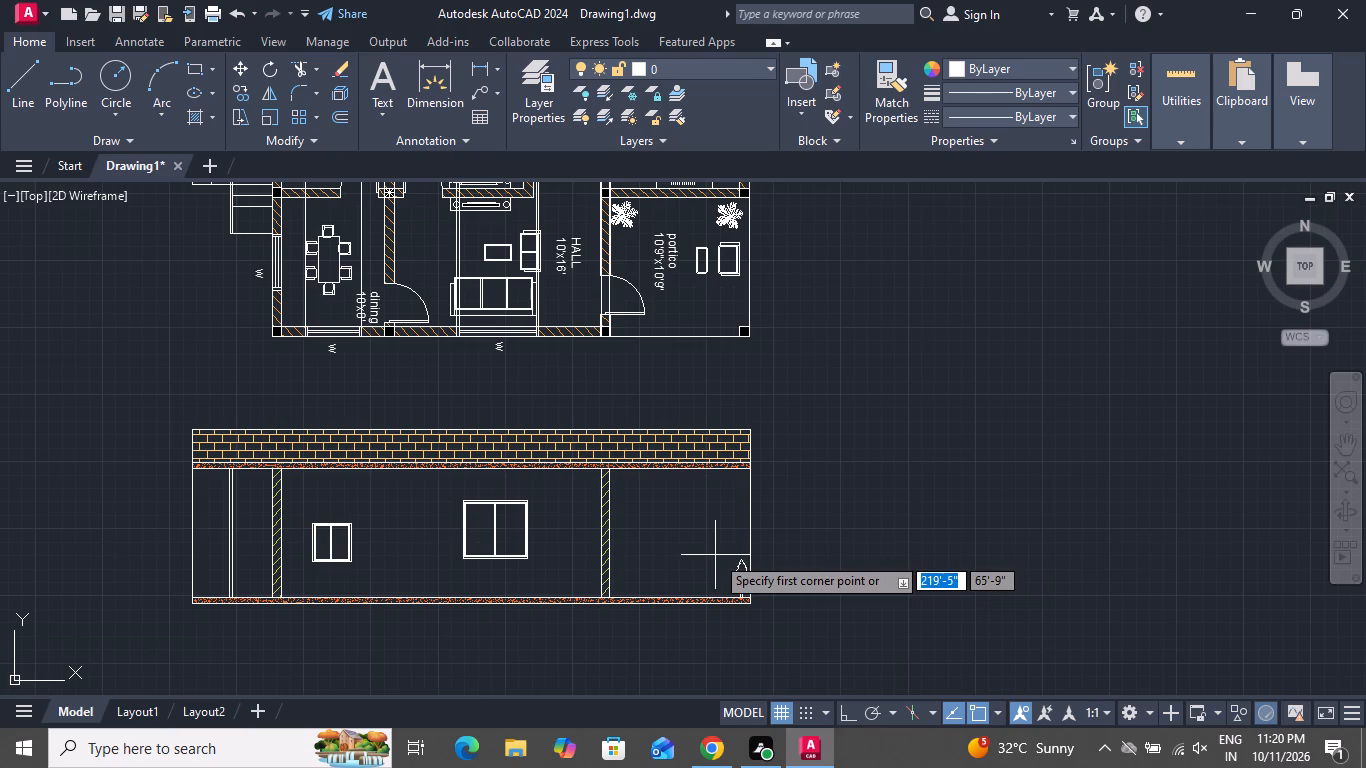
scroll(702, 560, up, 3)
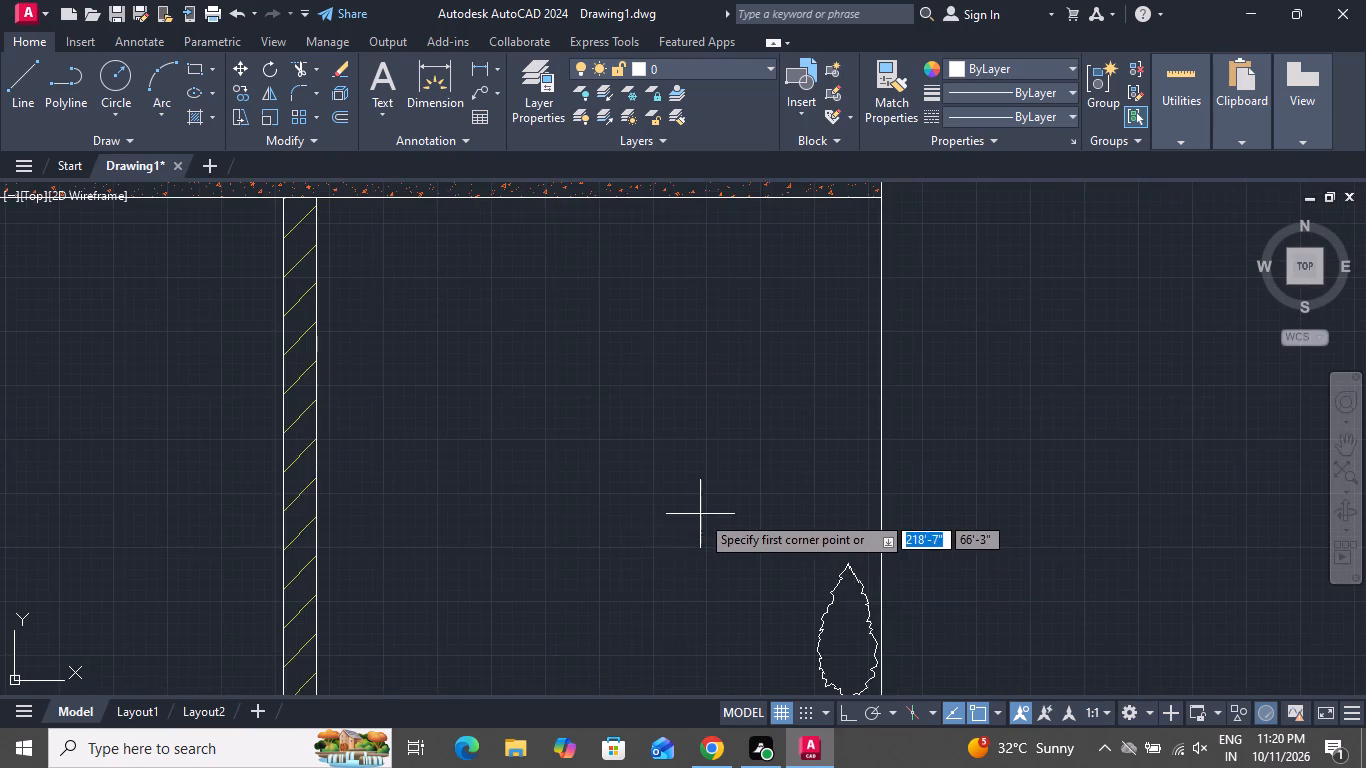
scroll(700, 513, down, 2)
click(691, 553)
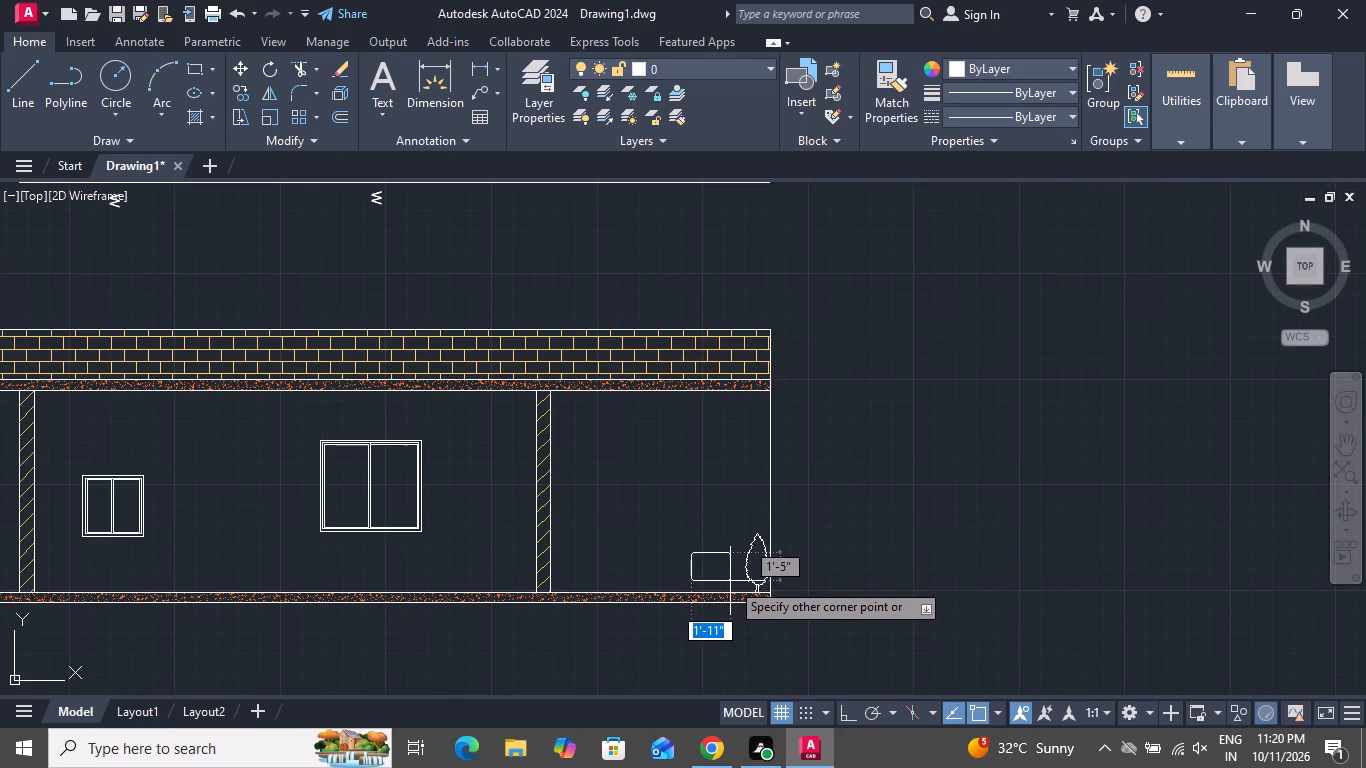
click(730, 581)
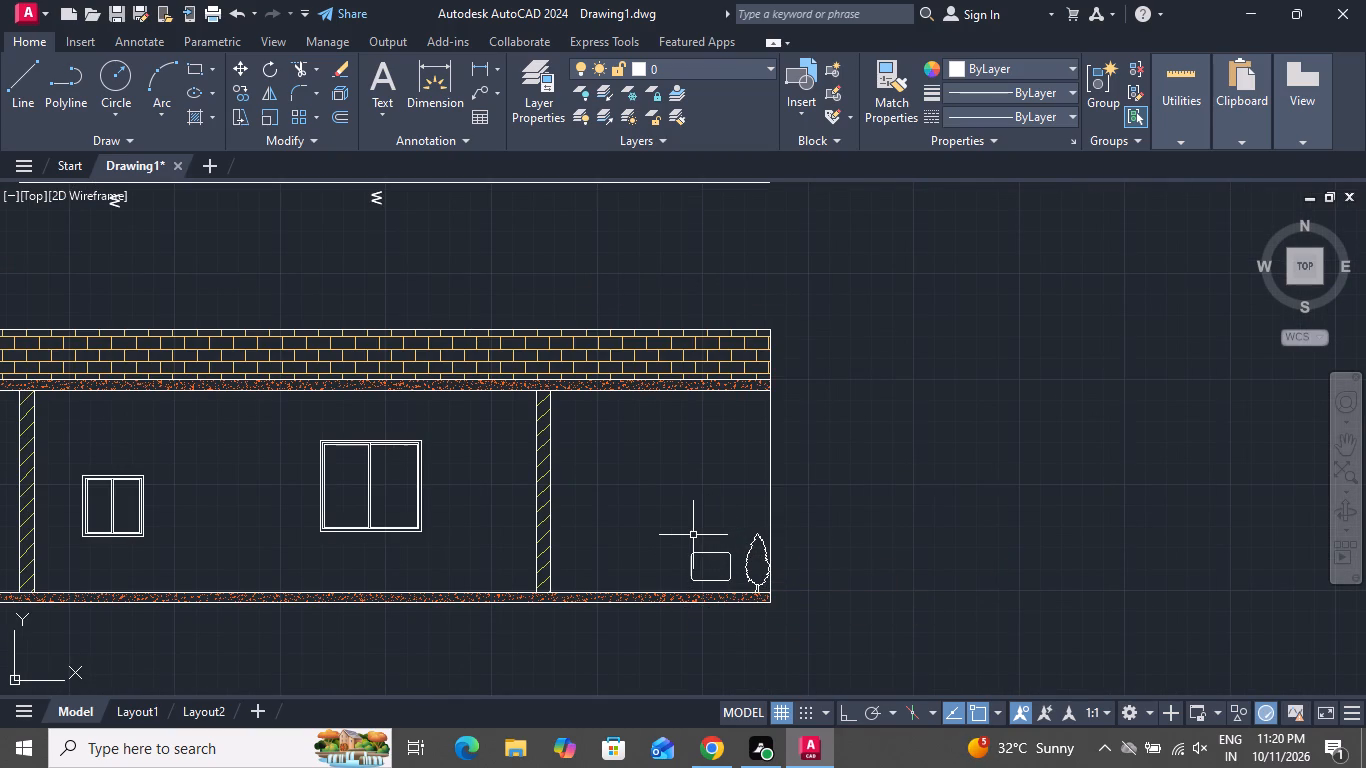
Offset the round-cornered rectangle beside the tree 1" inward.
text(o)
key(space)
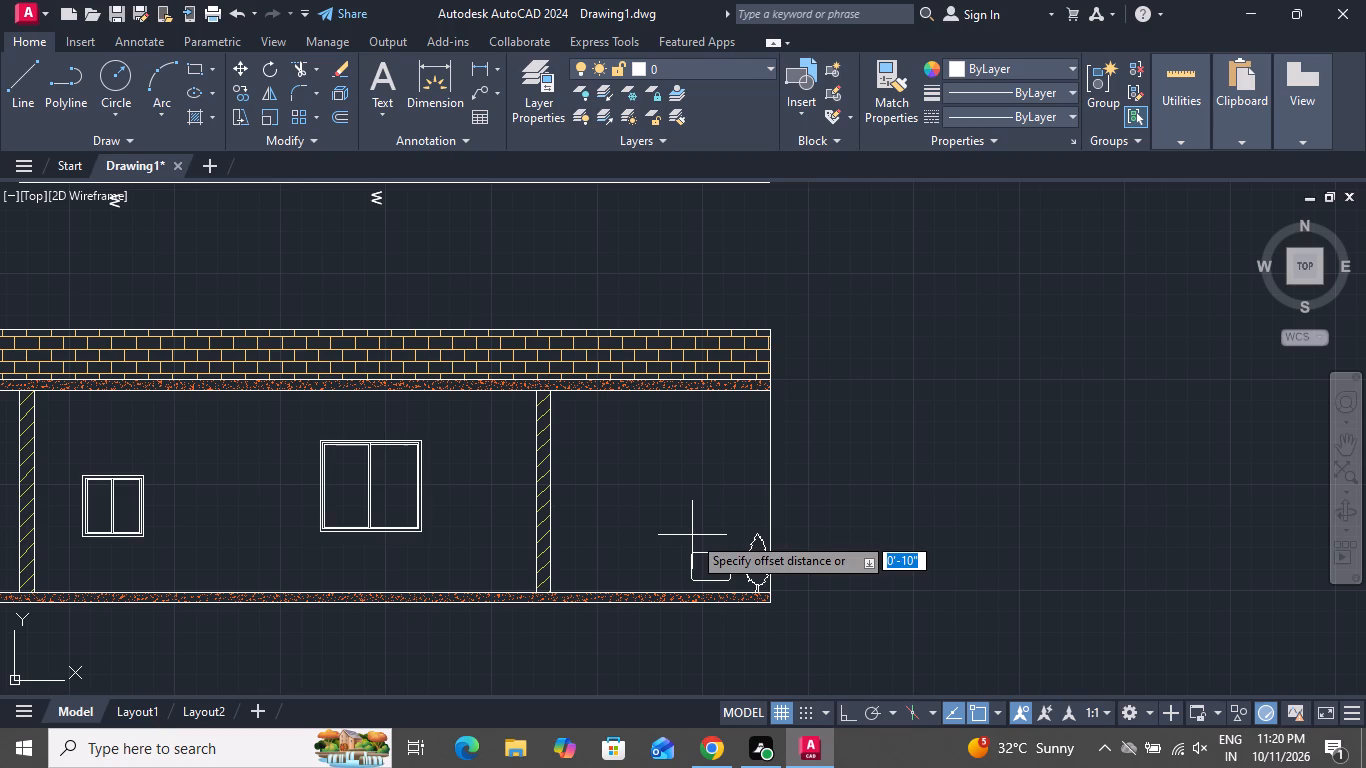
key(1)
key(shift+quotedbl)
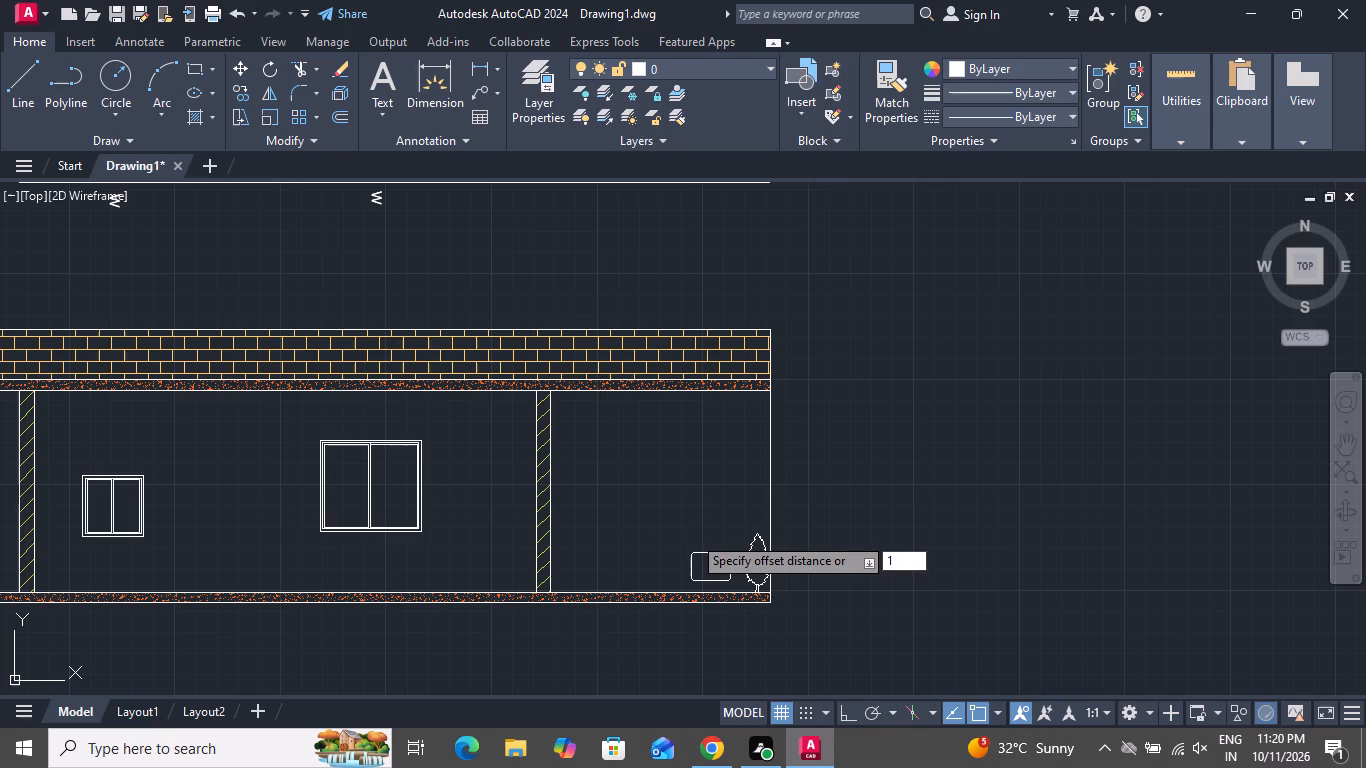
key(Return)
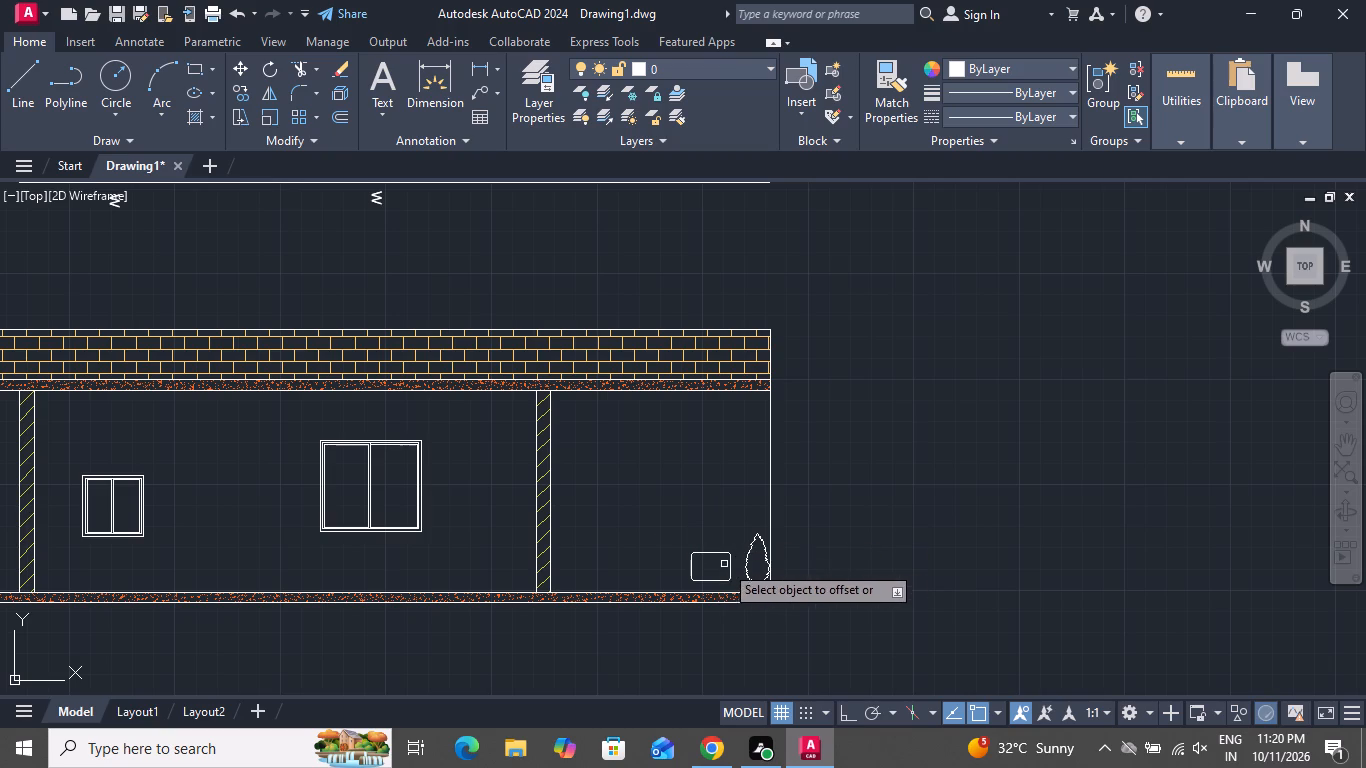
scroll(716, 569, up, 2)
click(711, 530)
click(719, 577)
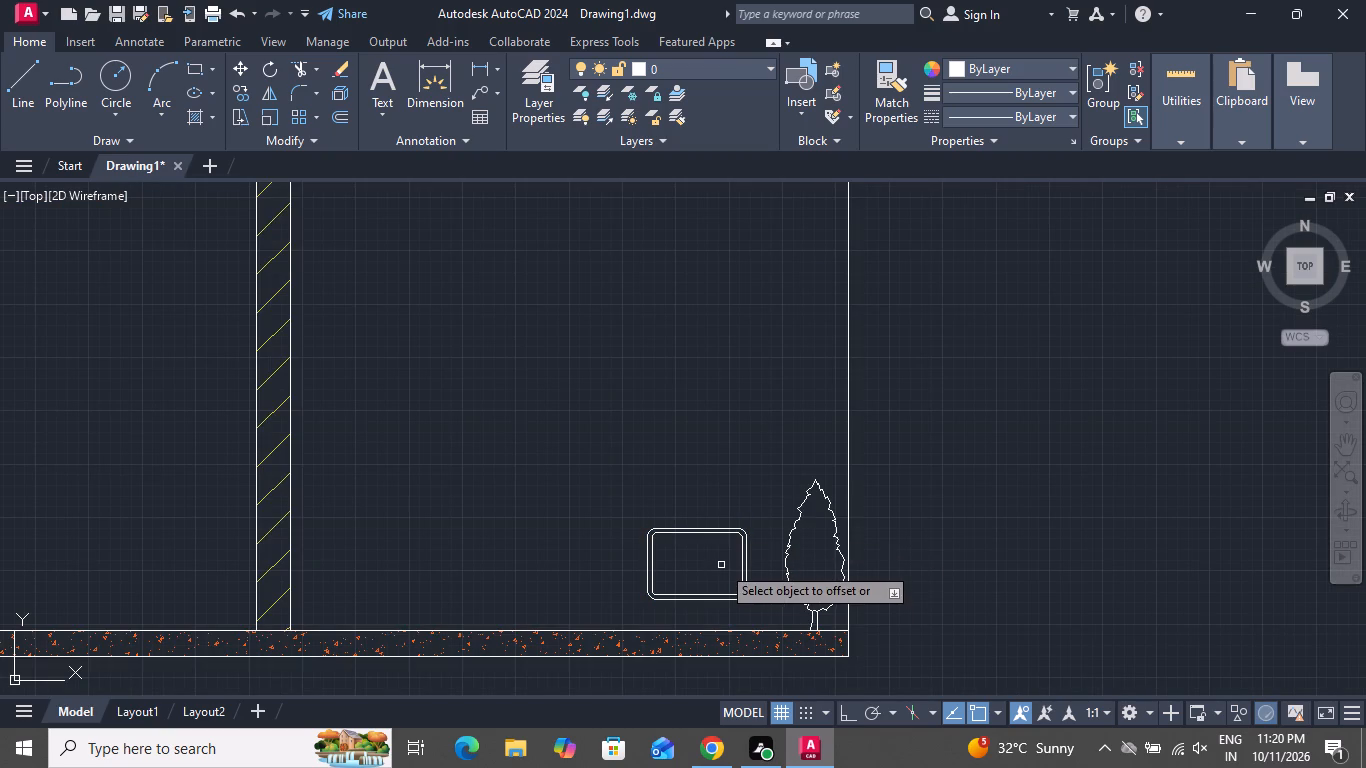
right_click(721, 564)
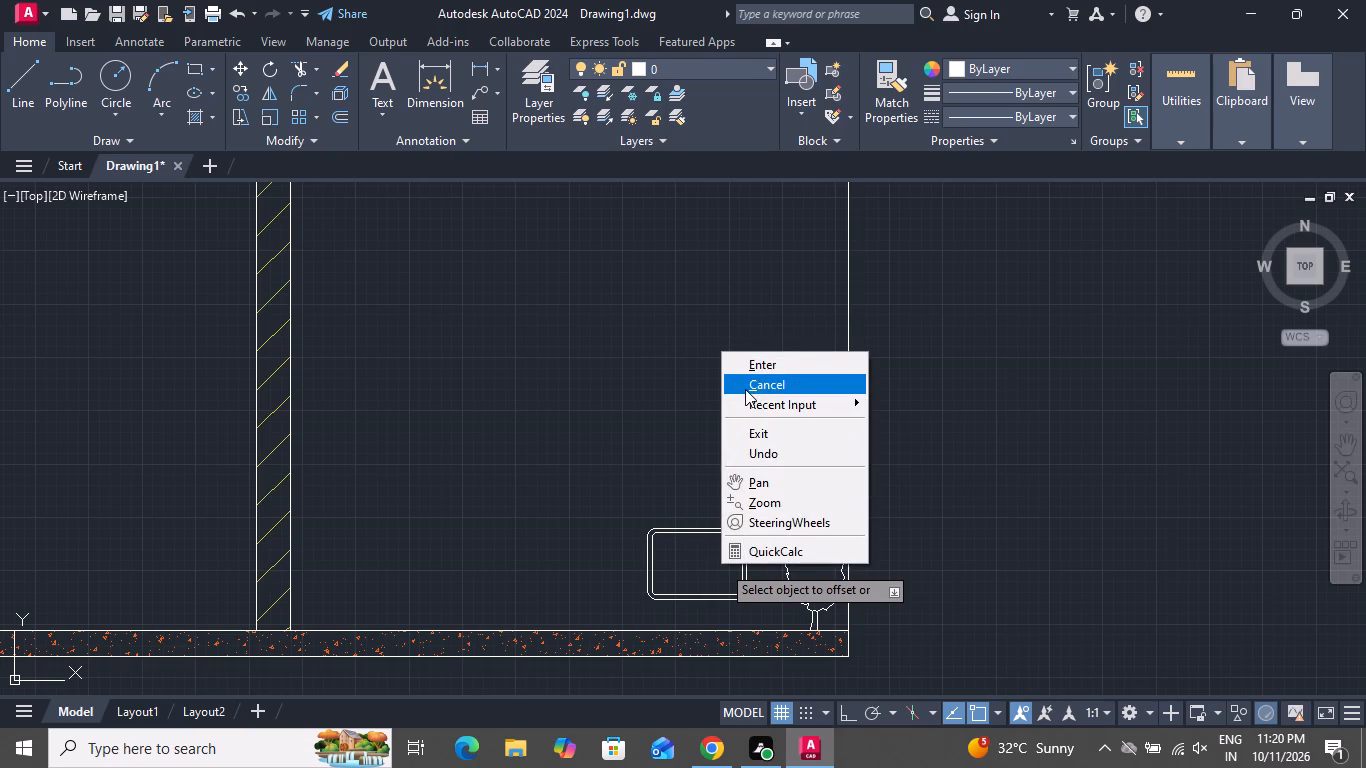
click(745, 389)
Draw a thin rectangle about 2" high along the top edge of the round-cornered rectangle, nearly spanning its width.
scroll(751, 429, down, 1)
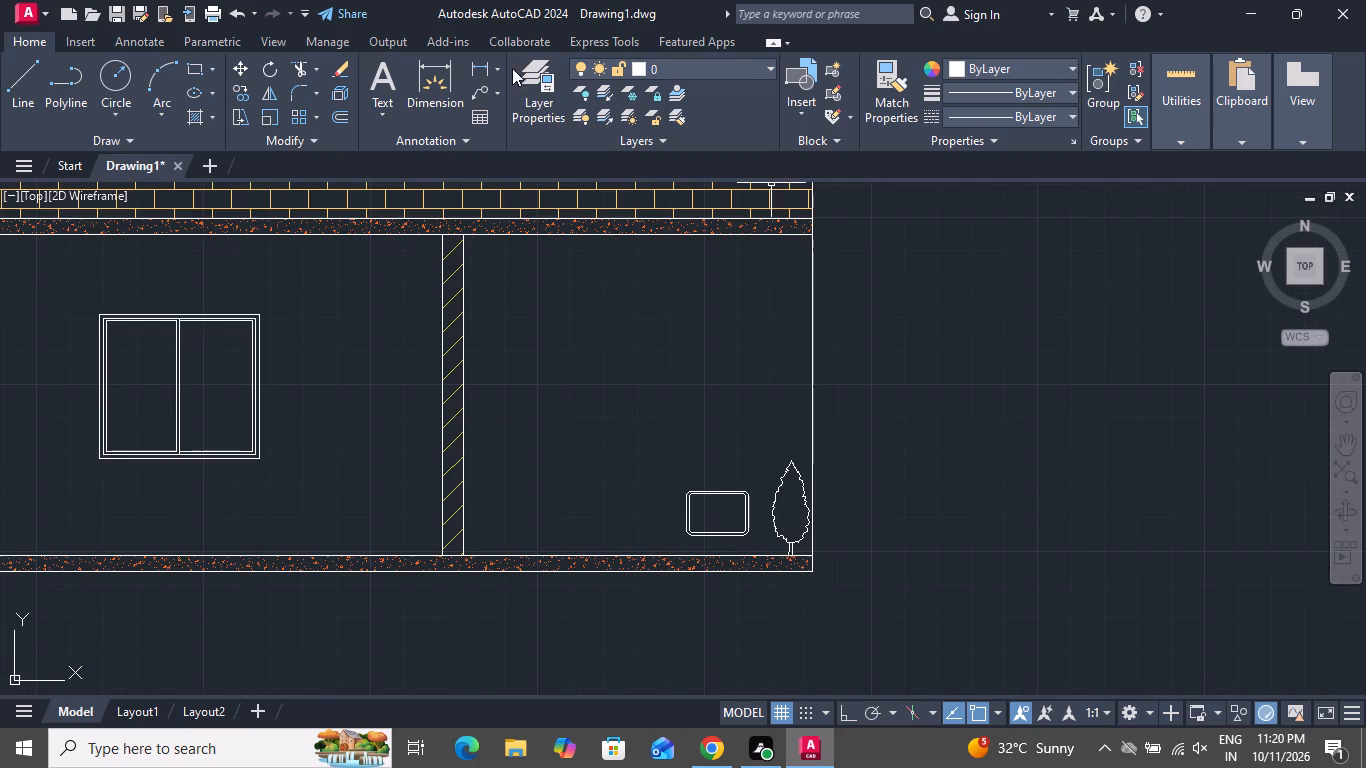
click(191, 64)
scroll(659, 504, up, 4)
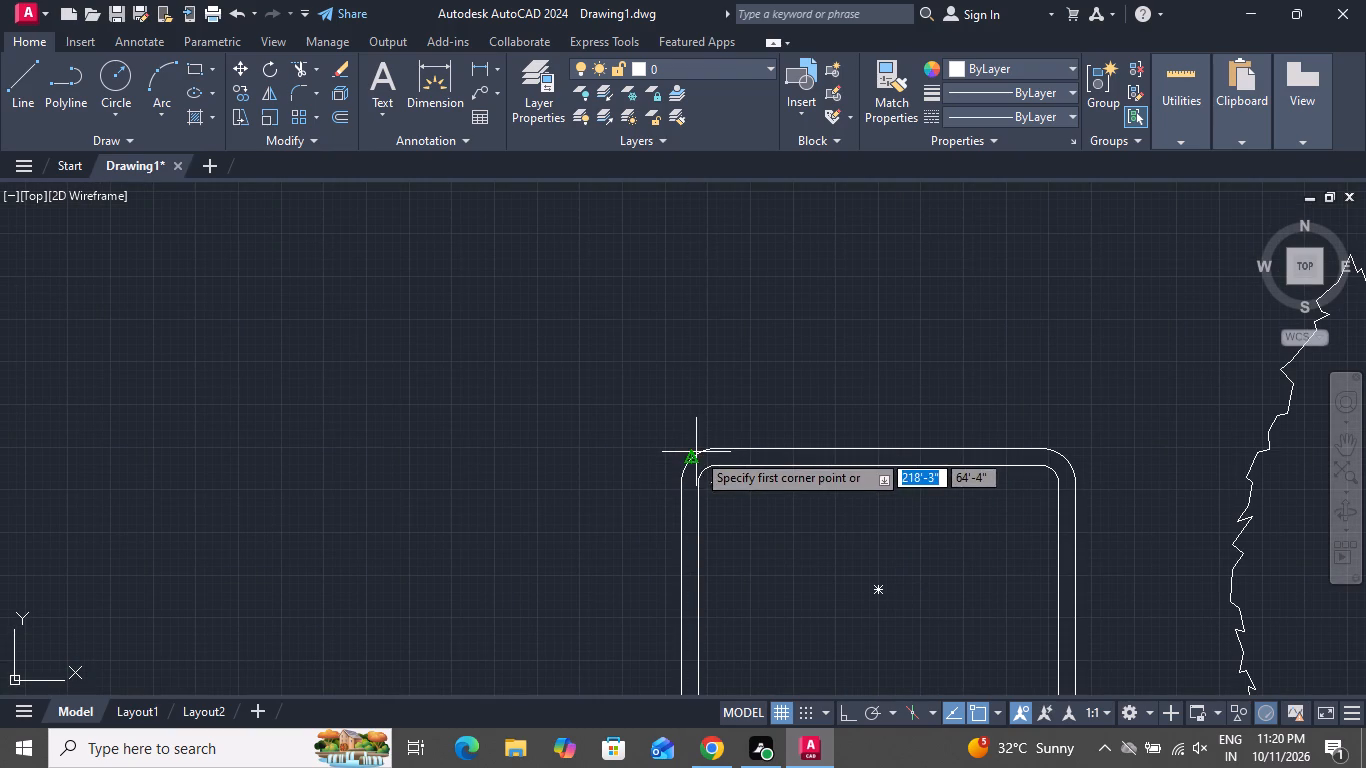
click(696, 452)
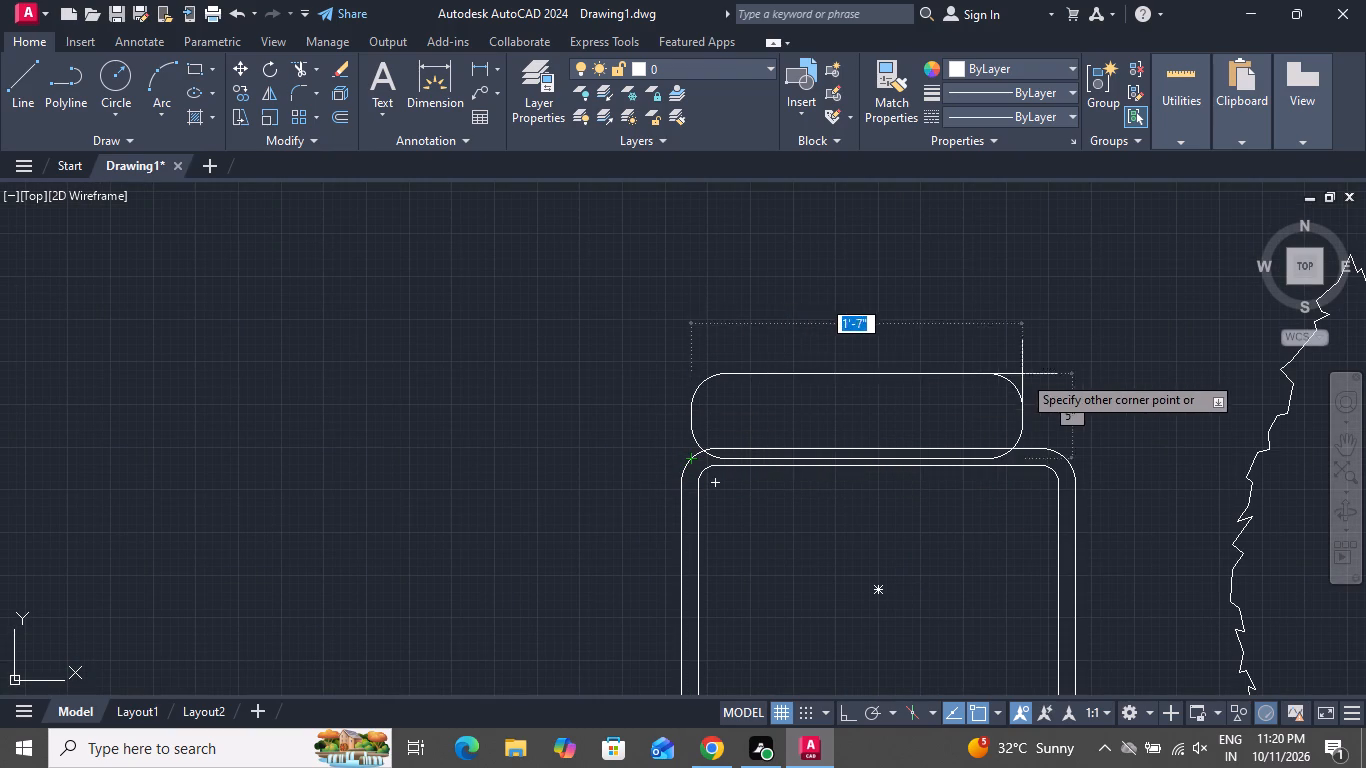
click(1036, 424)
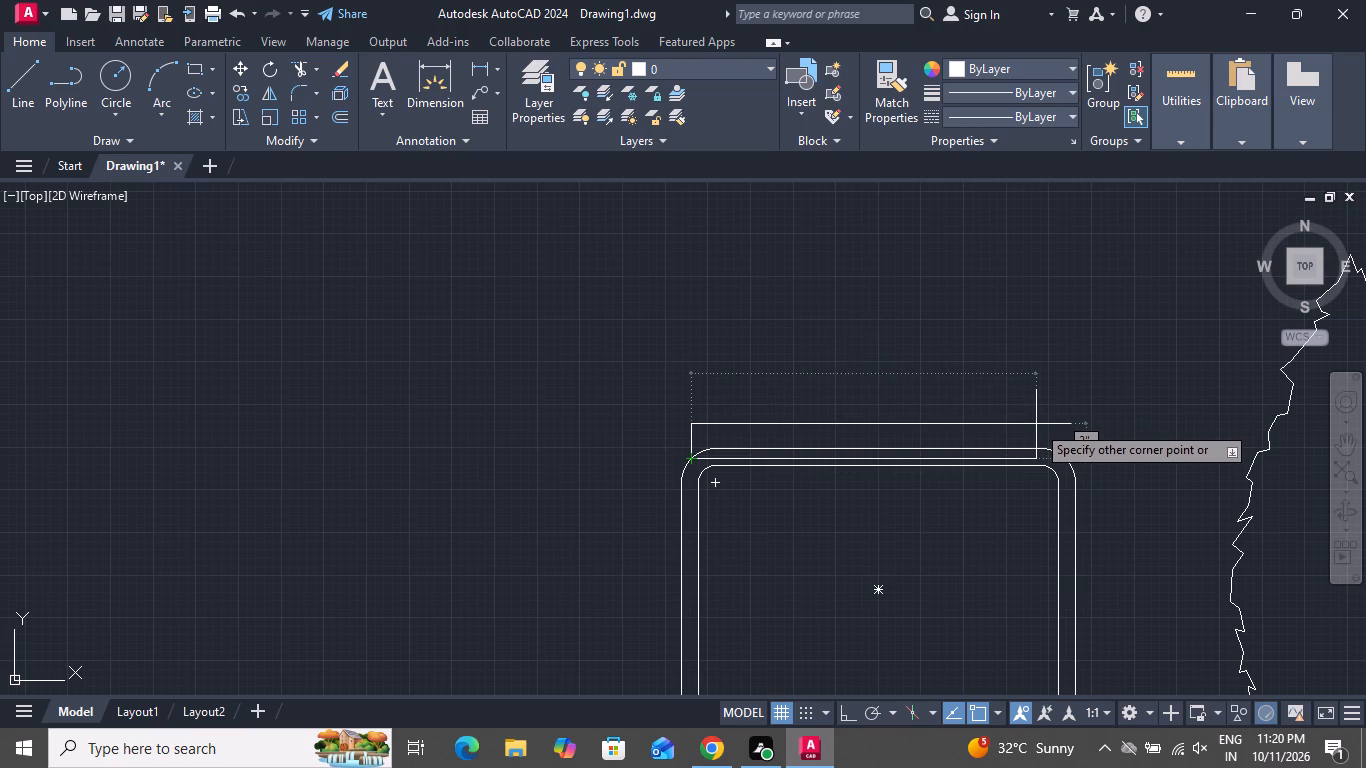
Select the two nested rounded rectangles and the thin rectangle on top of them.
scroll(972, 492, down, 3)
scroll(990, 499, up, 1)
drag(1013, 451, 1013, 462)
click(809, 601)
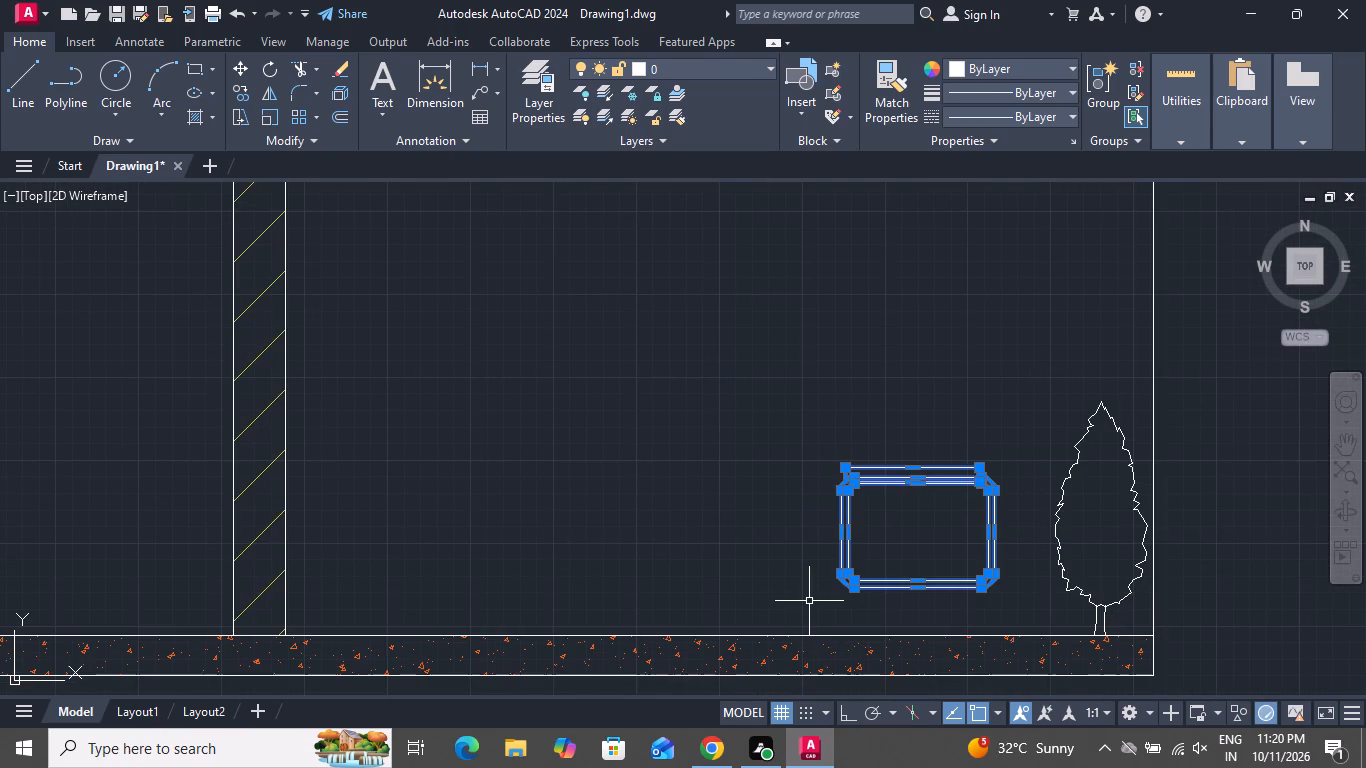
scroll(888, 642, down, 3)
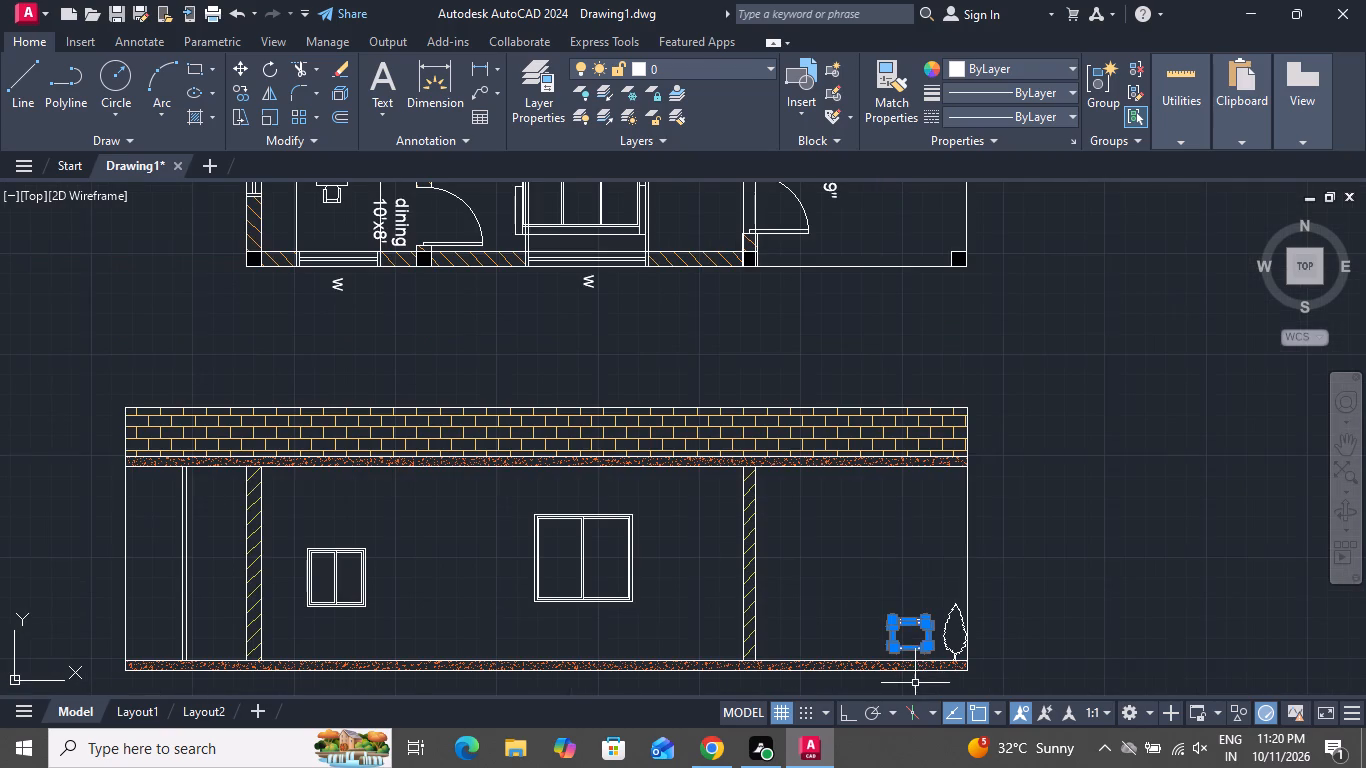
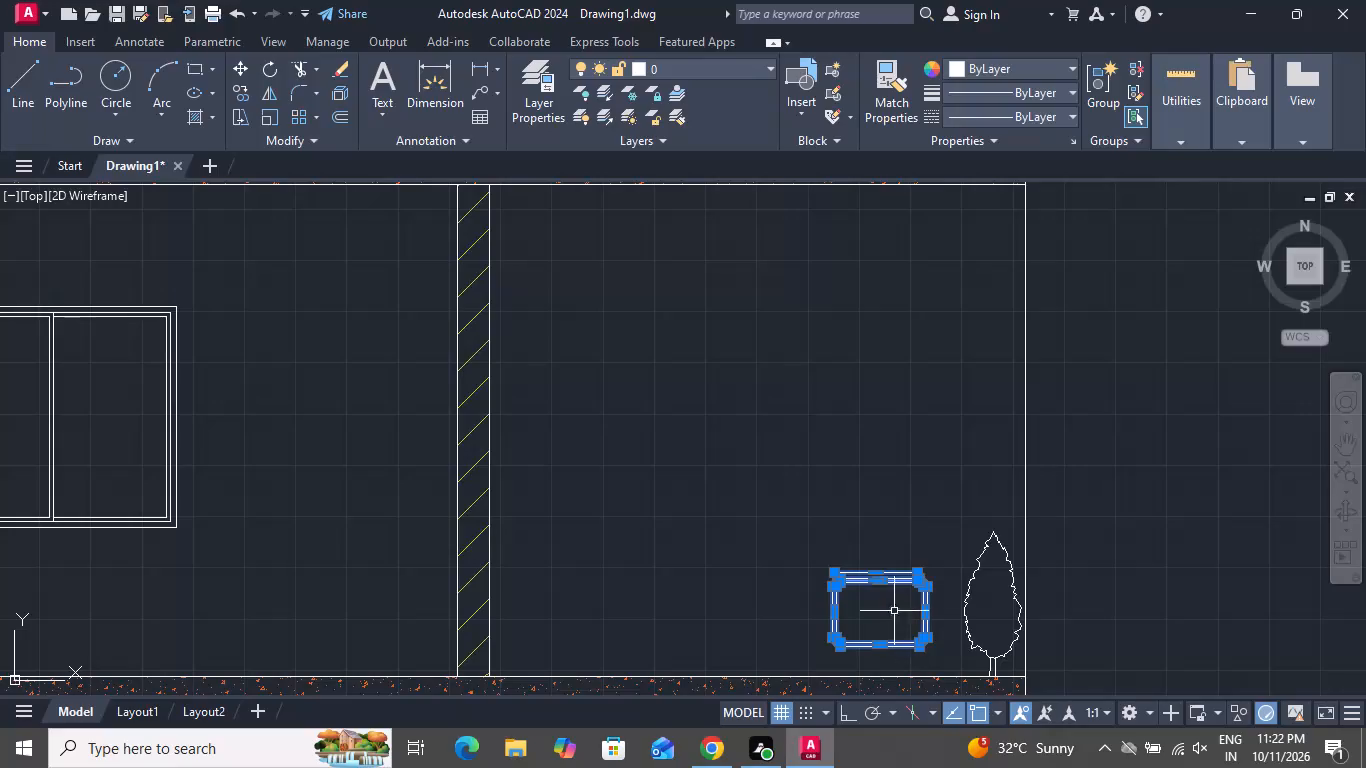
Draw a rectangular foot about 4" by 1" under the rounded rectangle's bottom edge, starting where the corner farthest from the tree ends.
key(Escape)
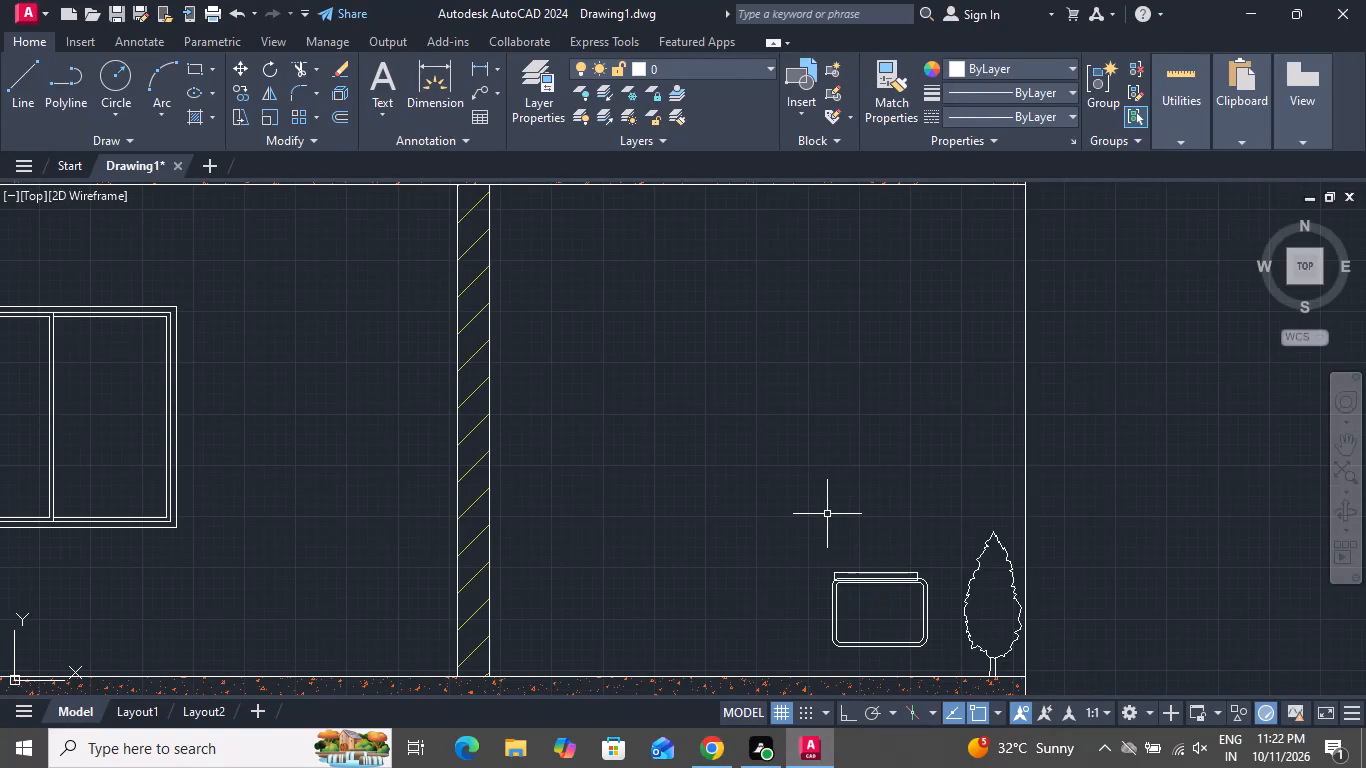
scroll(903, 695, up, 4)
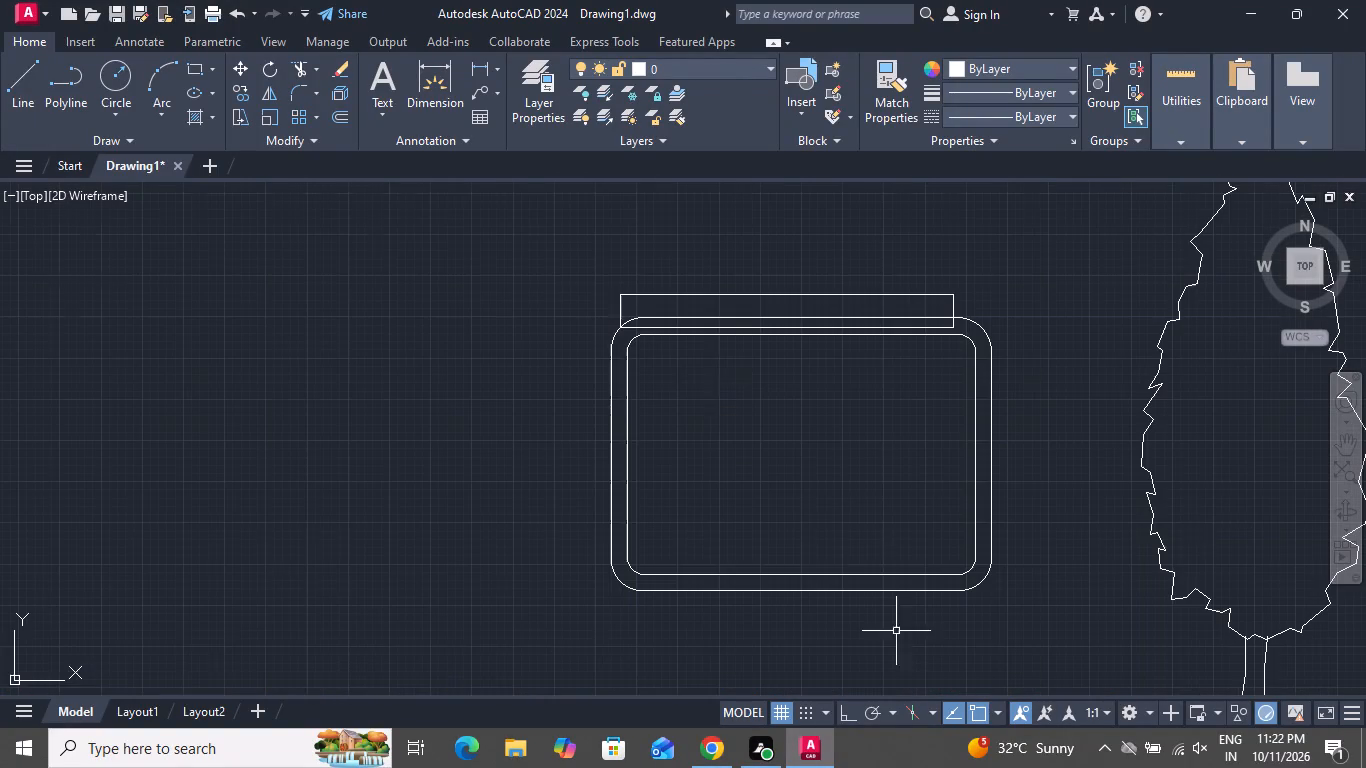
click(196, 65)
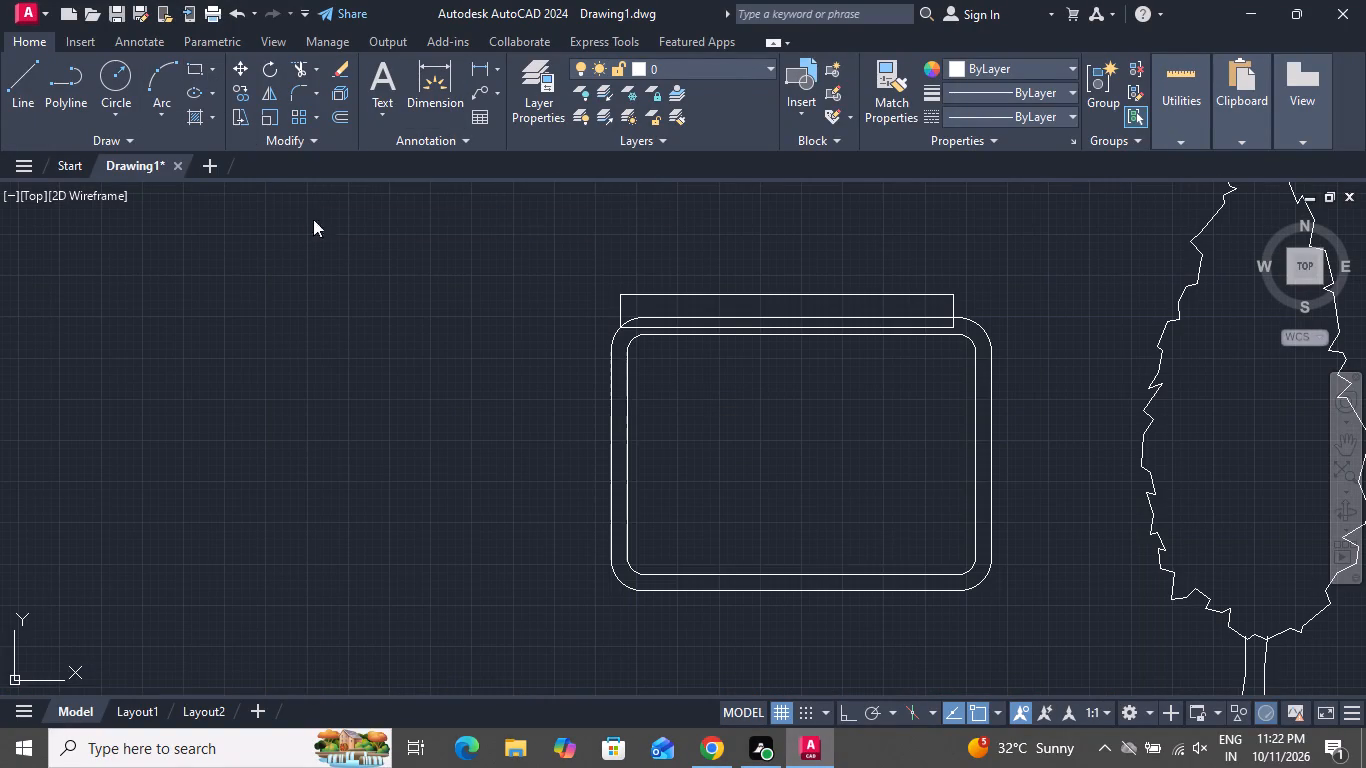
click(635, 592)
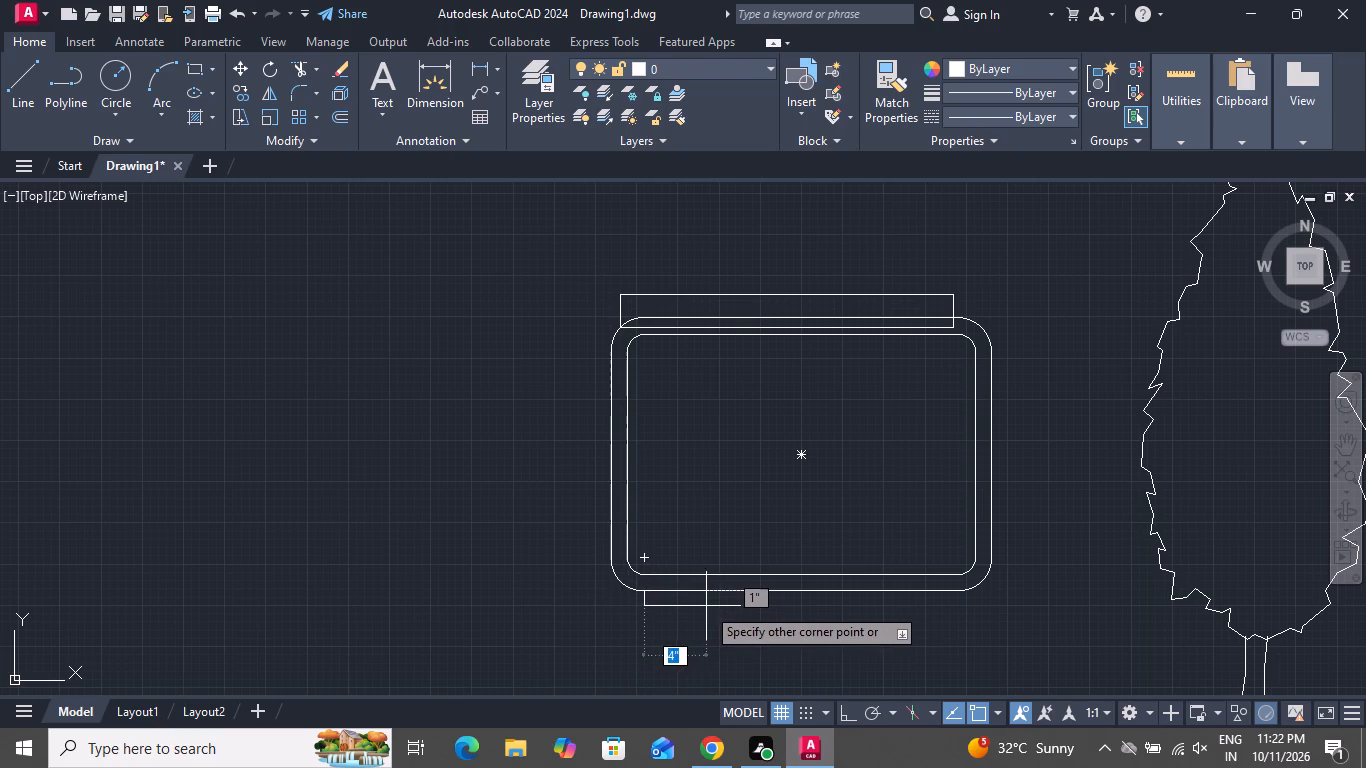
click(711, 606)
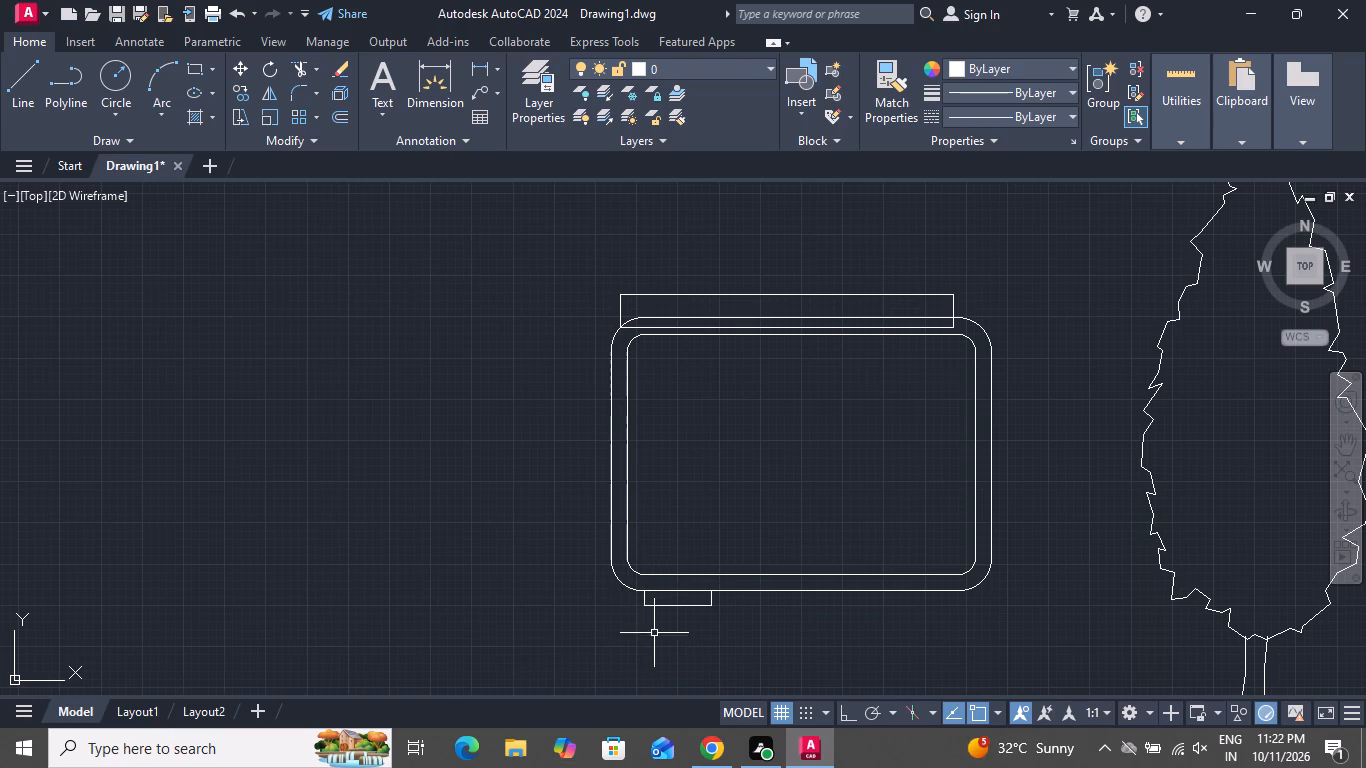
Copy the small foot about 1'-3" along the rounded rectangle's bottom edge to the end nearer the tree.
click(660, 607)
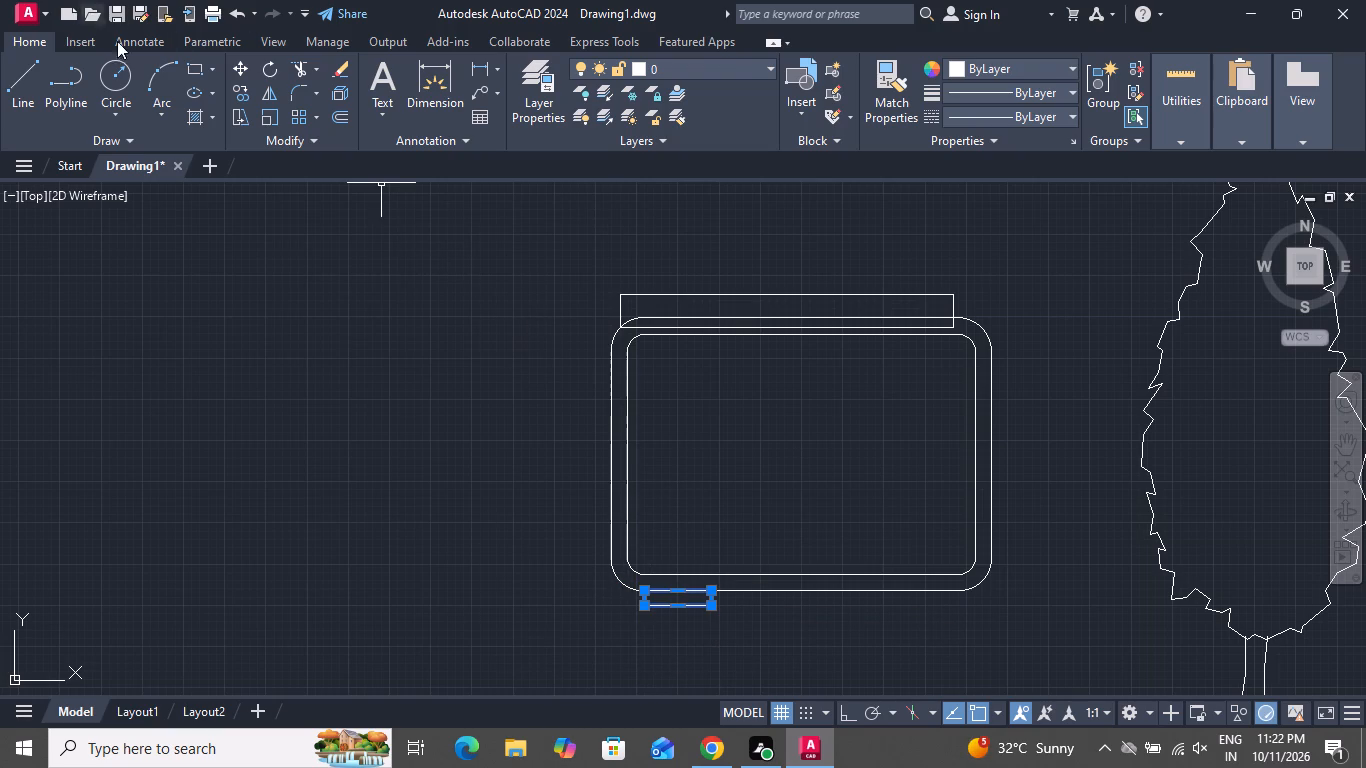
click(237, 81)
click(247, 92)
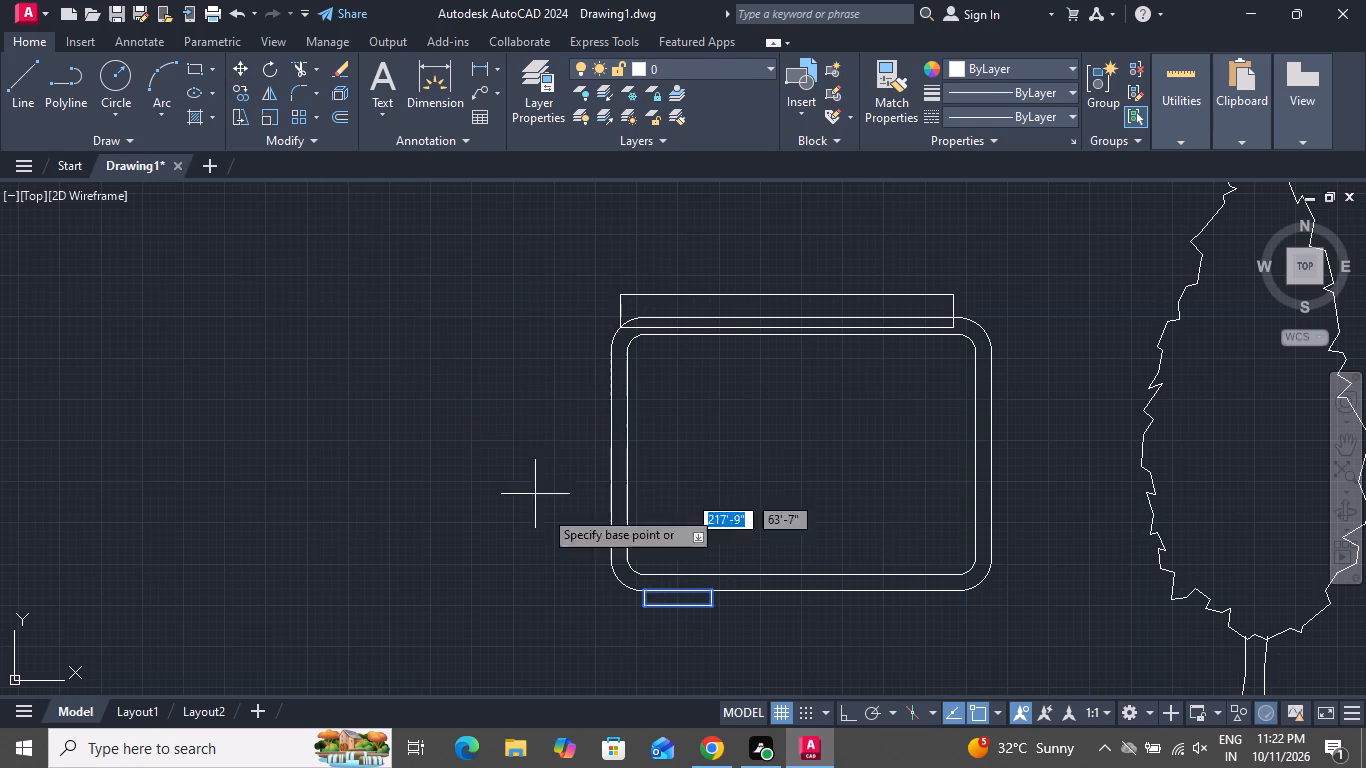
scroll(635, 600, down, 1)
click(643, 591)
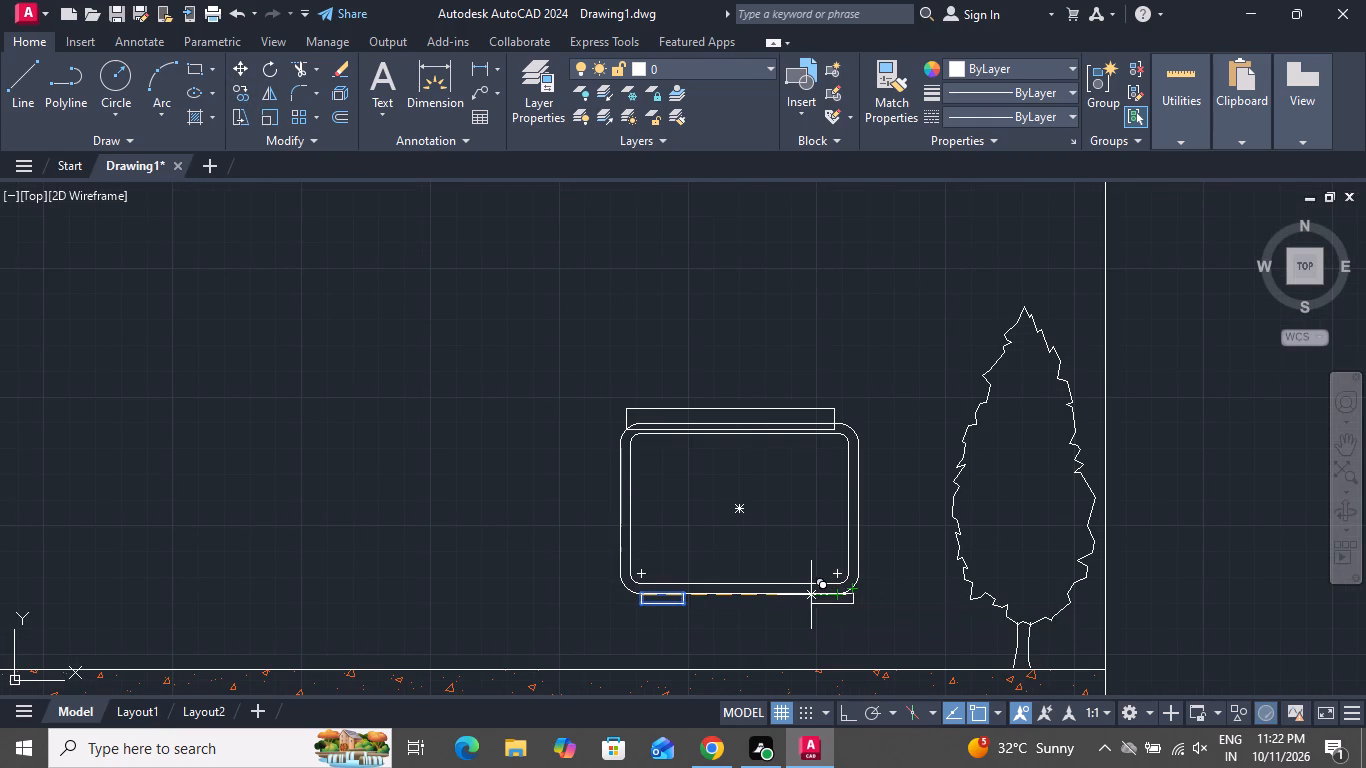
scroll(810, 595, up, 2)
scroll(810, 595, down, 1)
scroll(810, 595, up, 1)
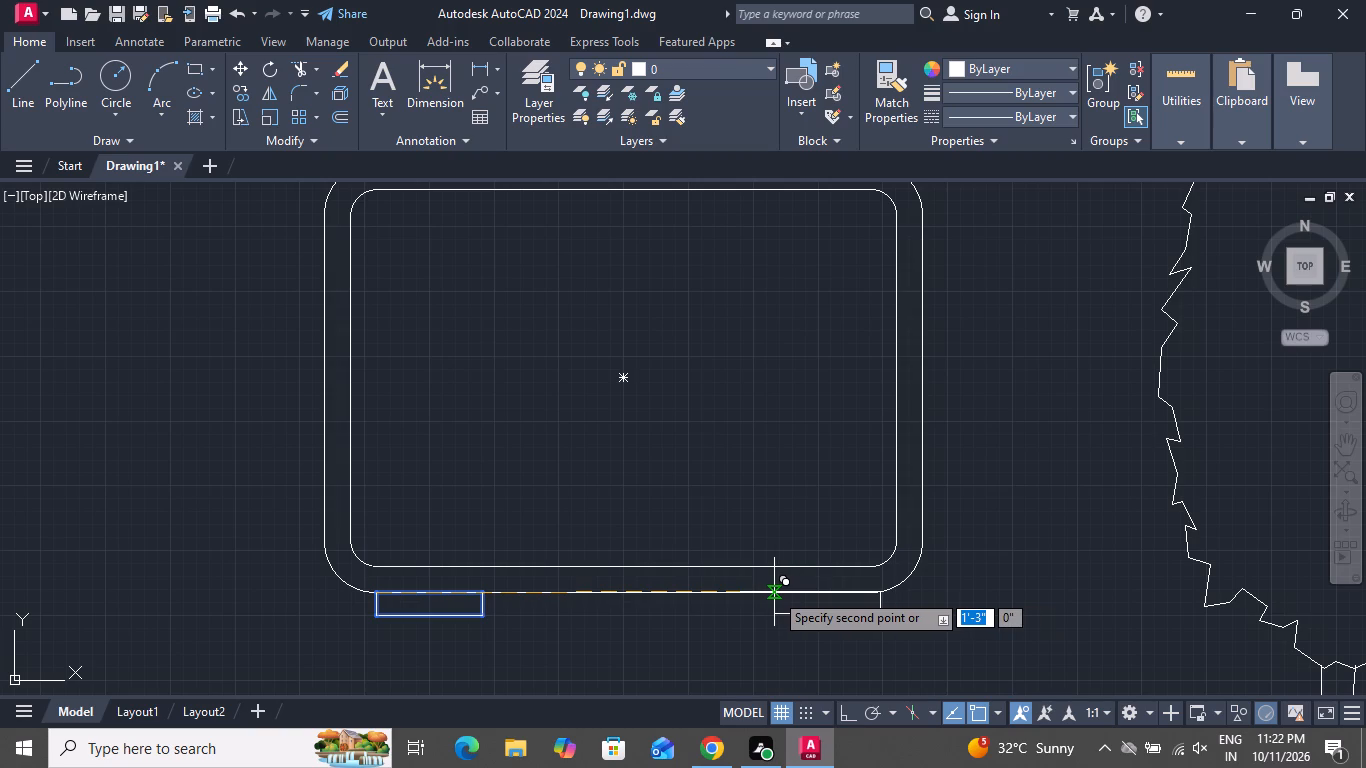
click(779, 592)
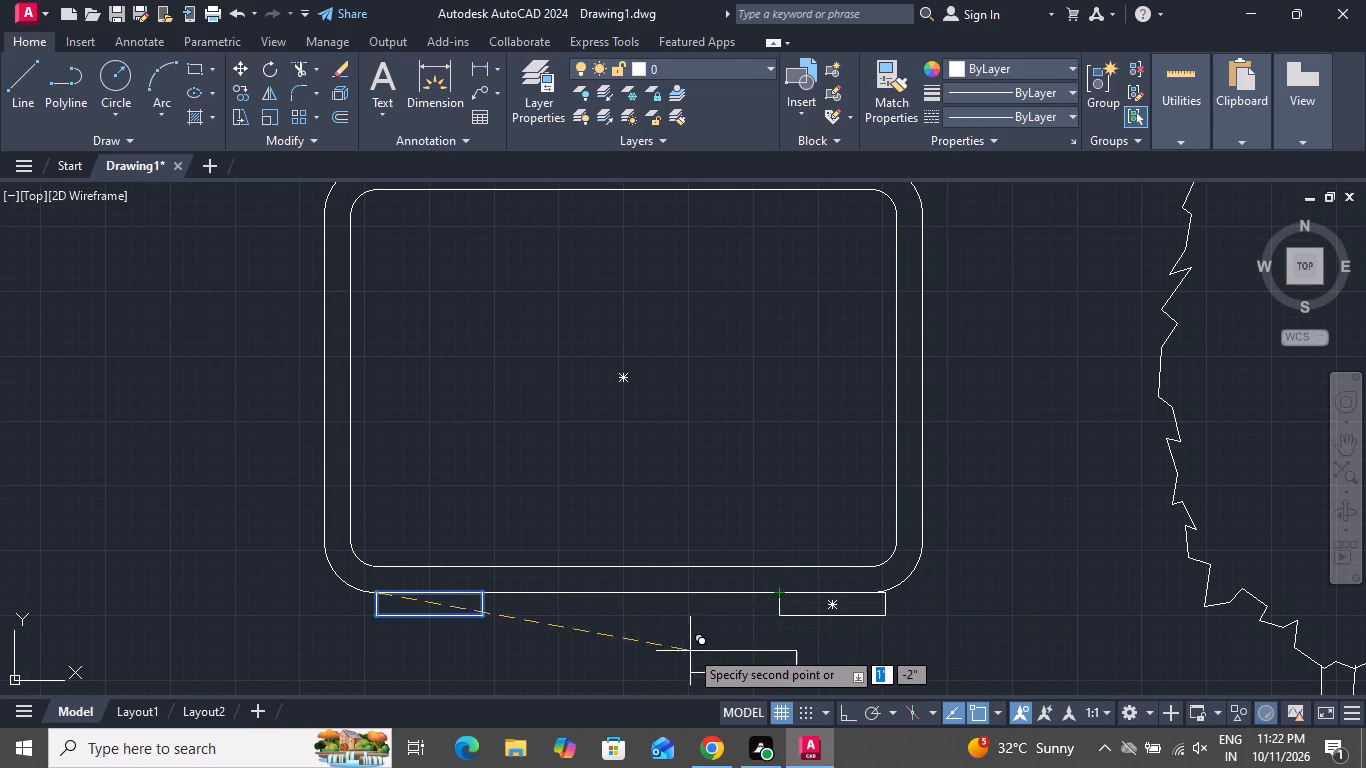
right_click(566, 441)
click(616, 472)
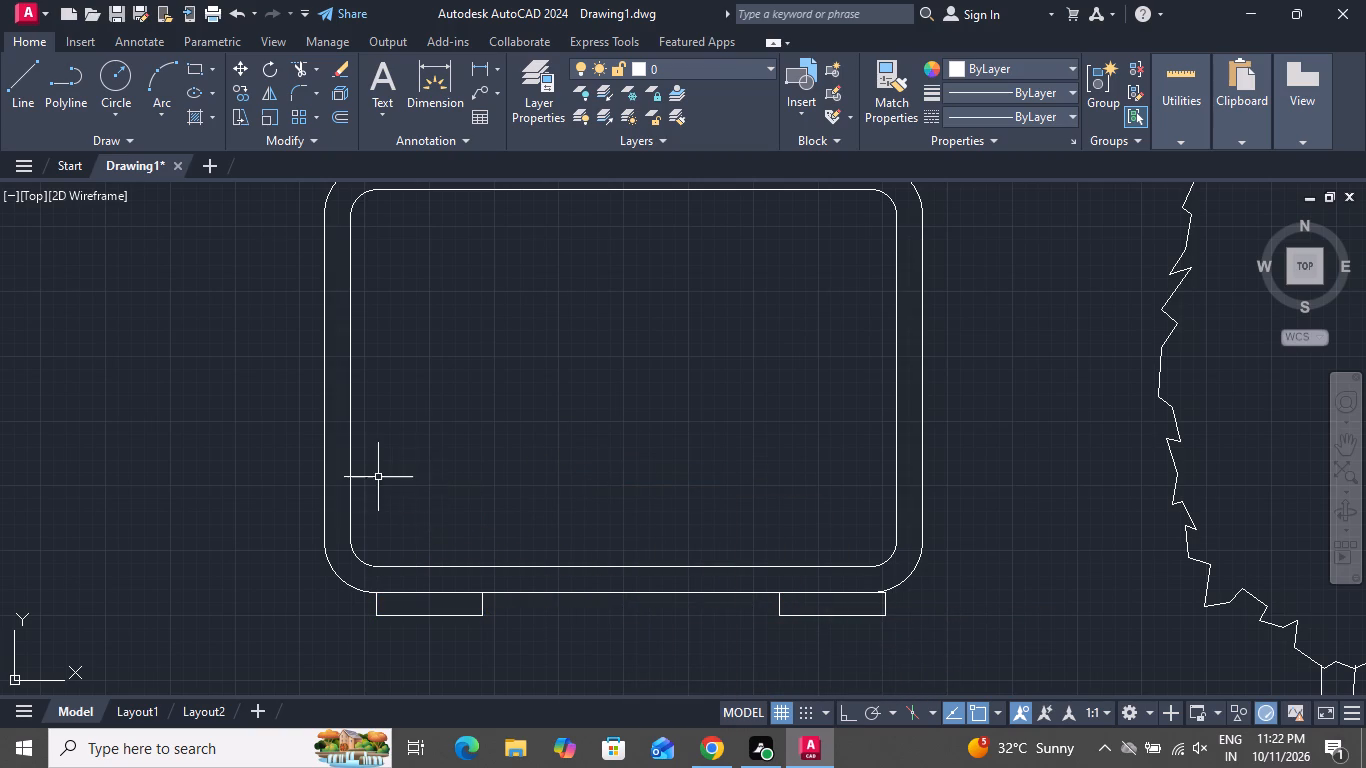
Draw a narrow upright rectangle about 2" high against the rounded outline's outer side facing away from the tree, below mid-height.
scroll(378, 478, down, 1)
scroll(378, 490, up, 1)
scroll(216, 403, down, 1)
scroll(229, 420, up, 1)
scroll(253, 438, down, 1)
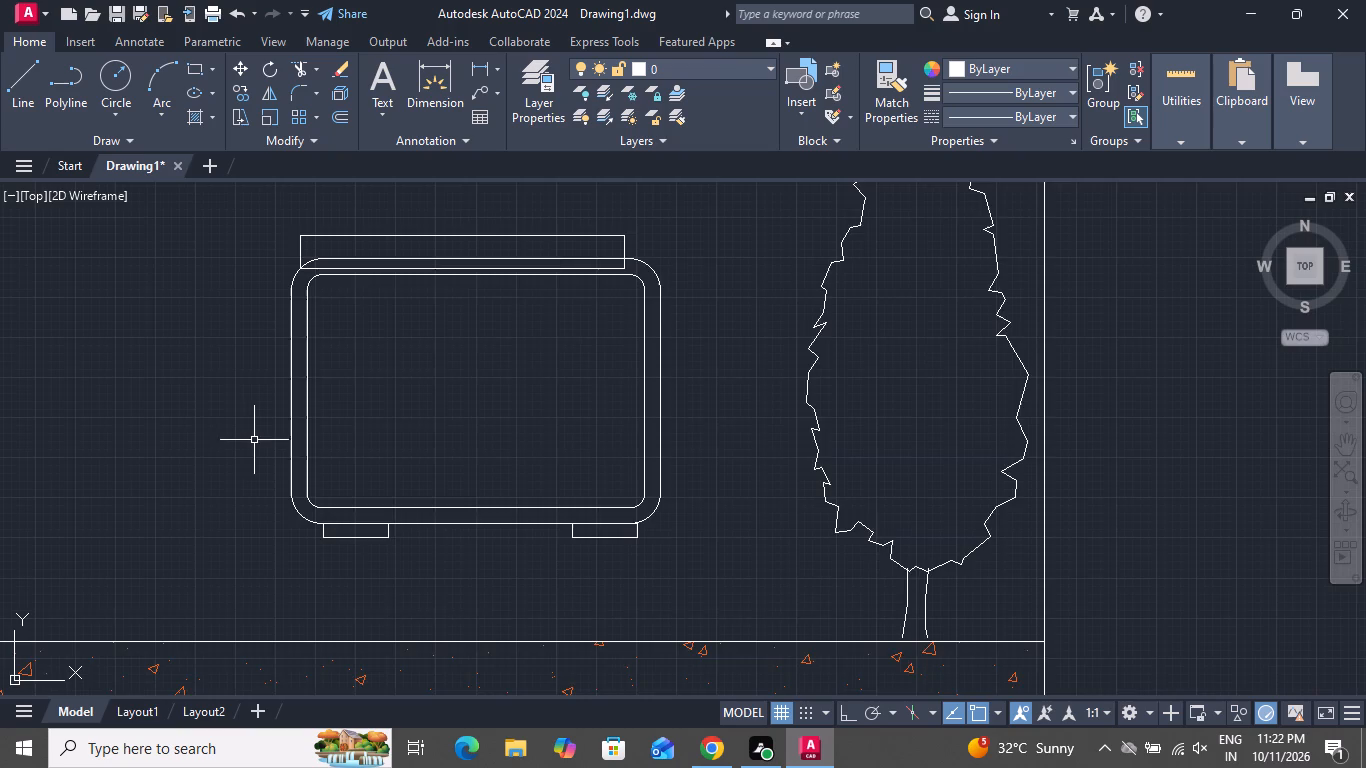
scroll(257, 442, down, 1)
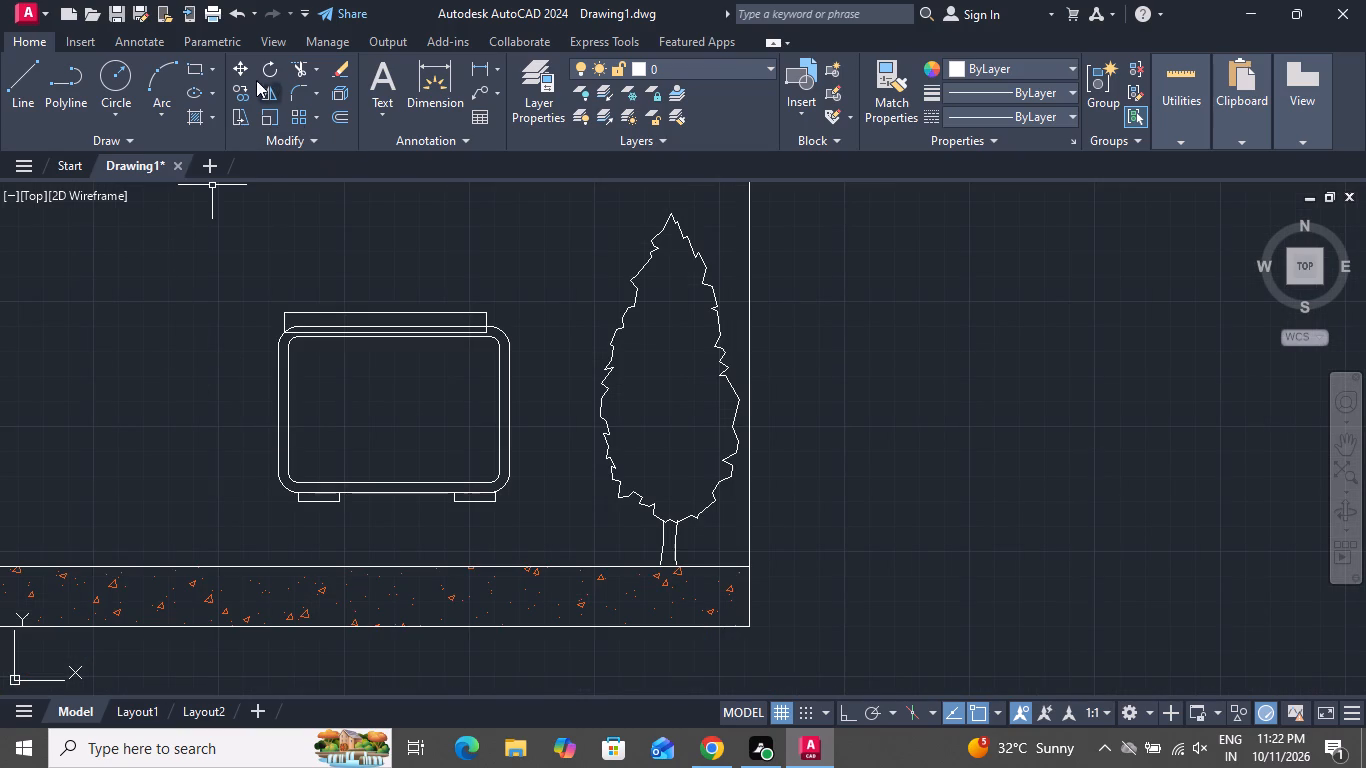
click(193, 61)
scroll(294, 351, up, 1)
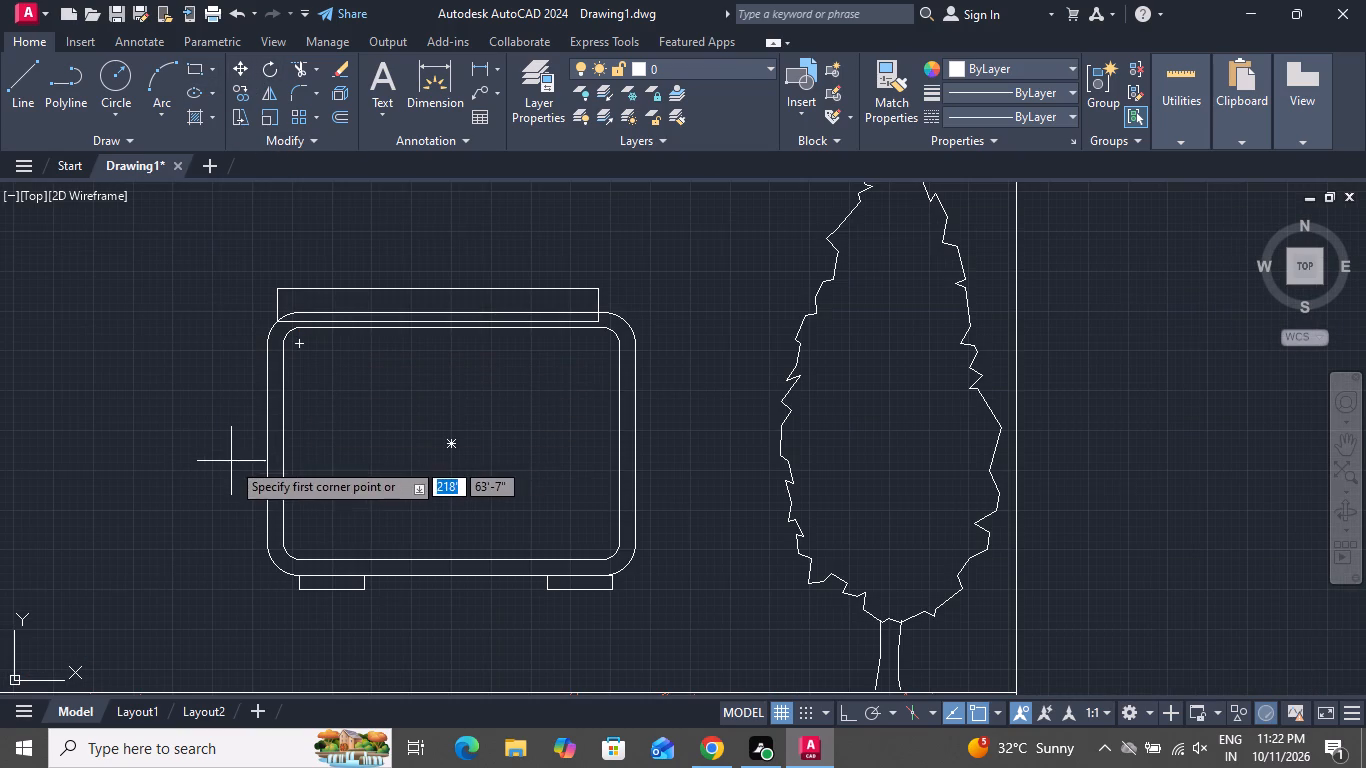
scroll(246, 470, up, 1)
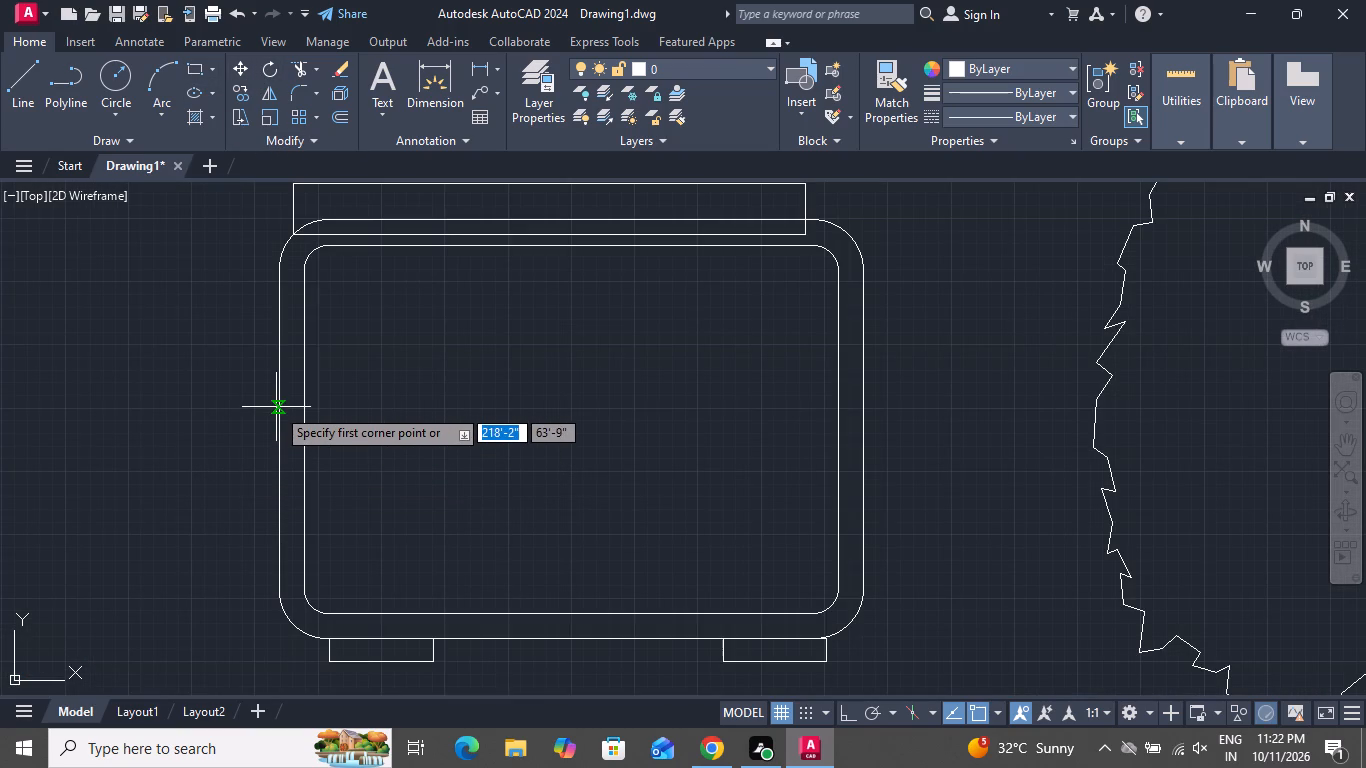
click(277, 408)
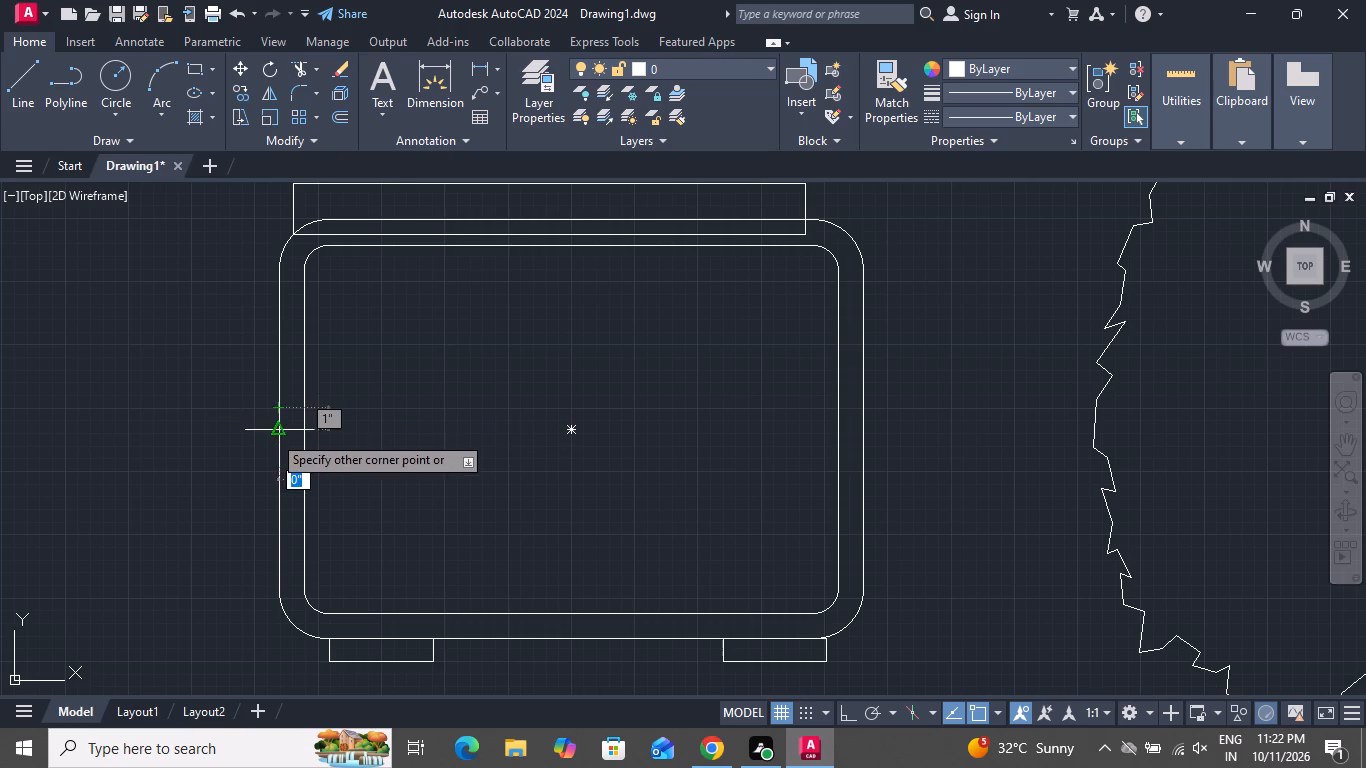
click(271, 452)
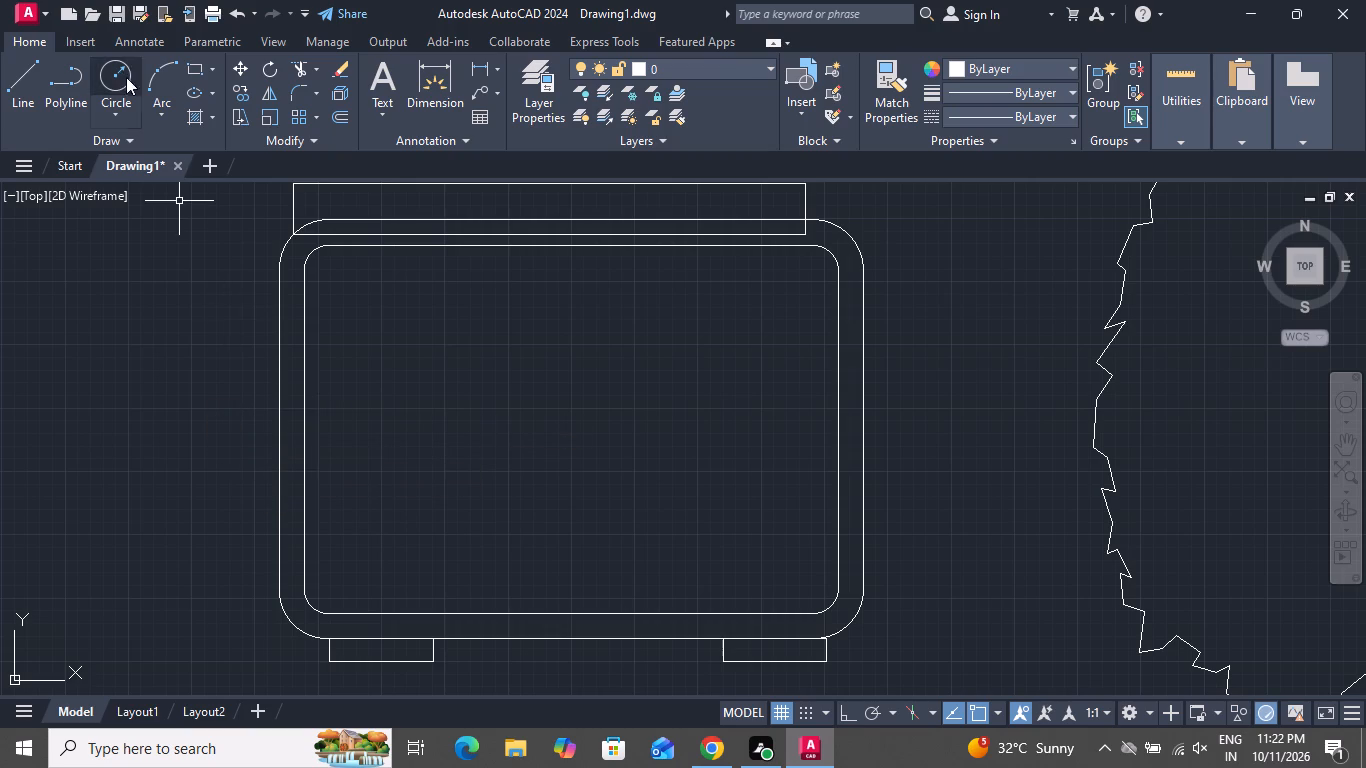
click(190, 64)
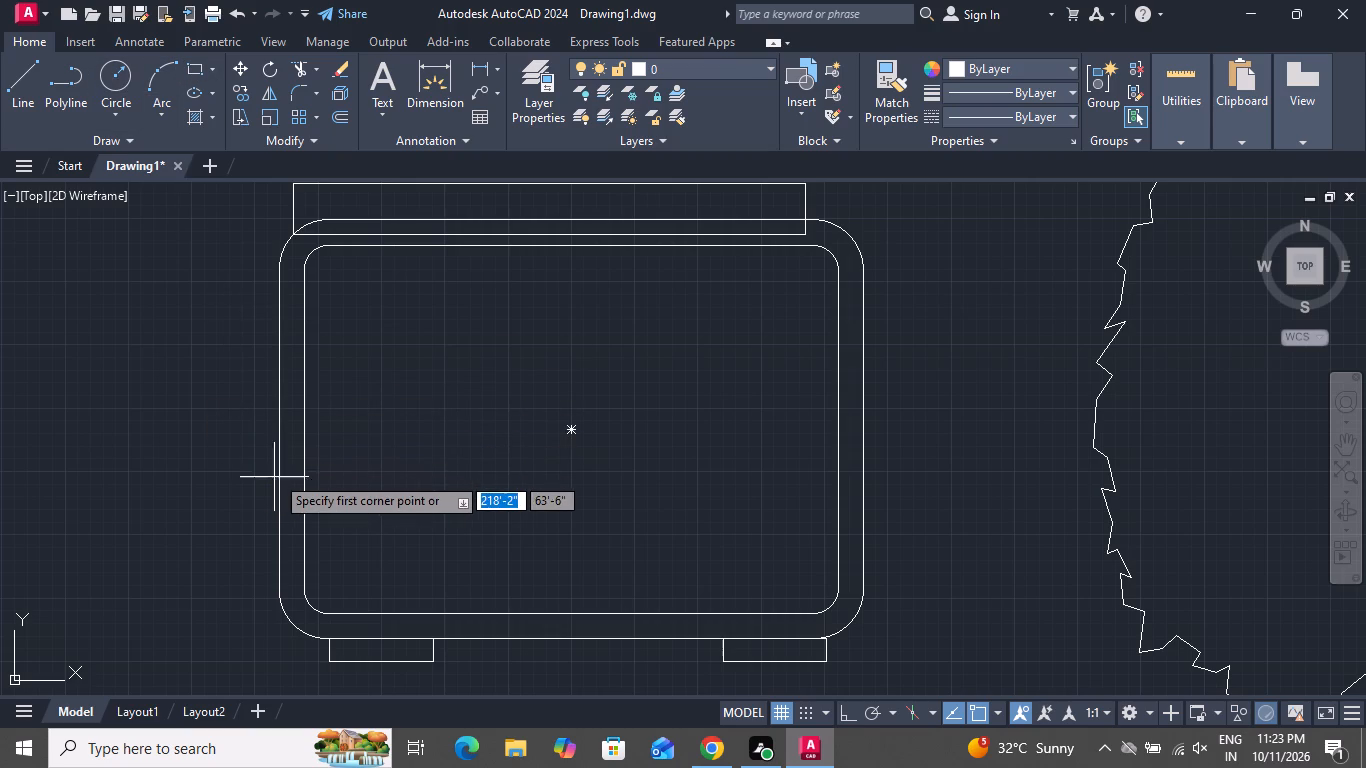
click(279, 471)
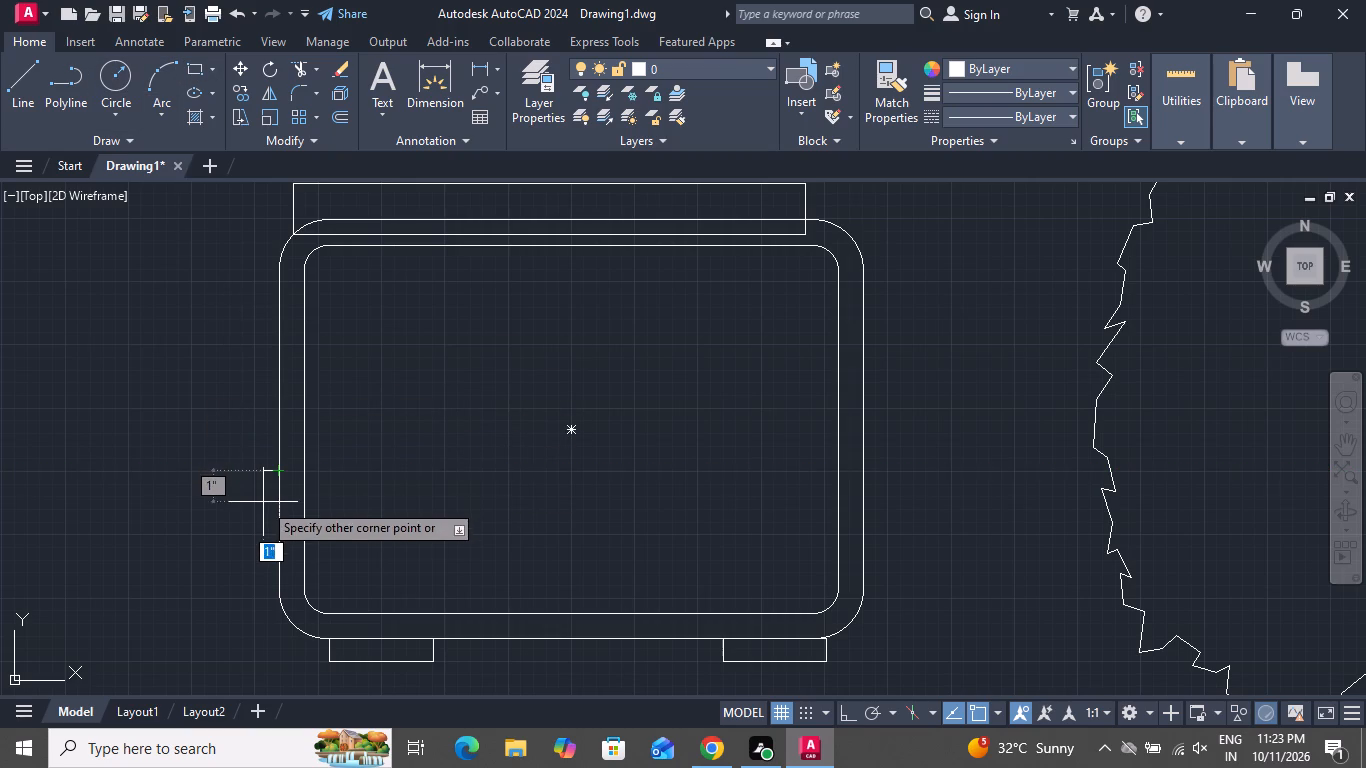
click(265, 521)
Draw a short spline from the bottom of the narrow side rectangle, curving down and into the rounded outline near its lower corner.
scroll(463, 438, down, 1)
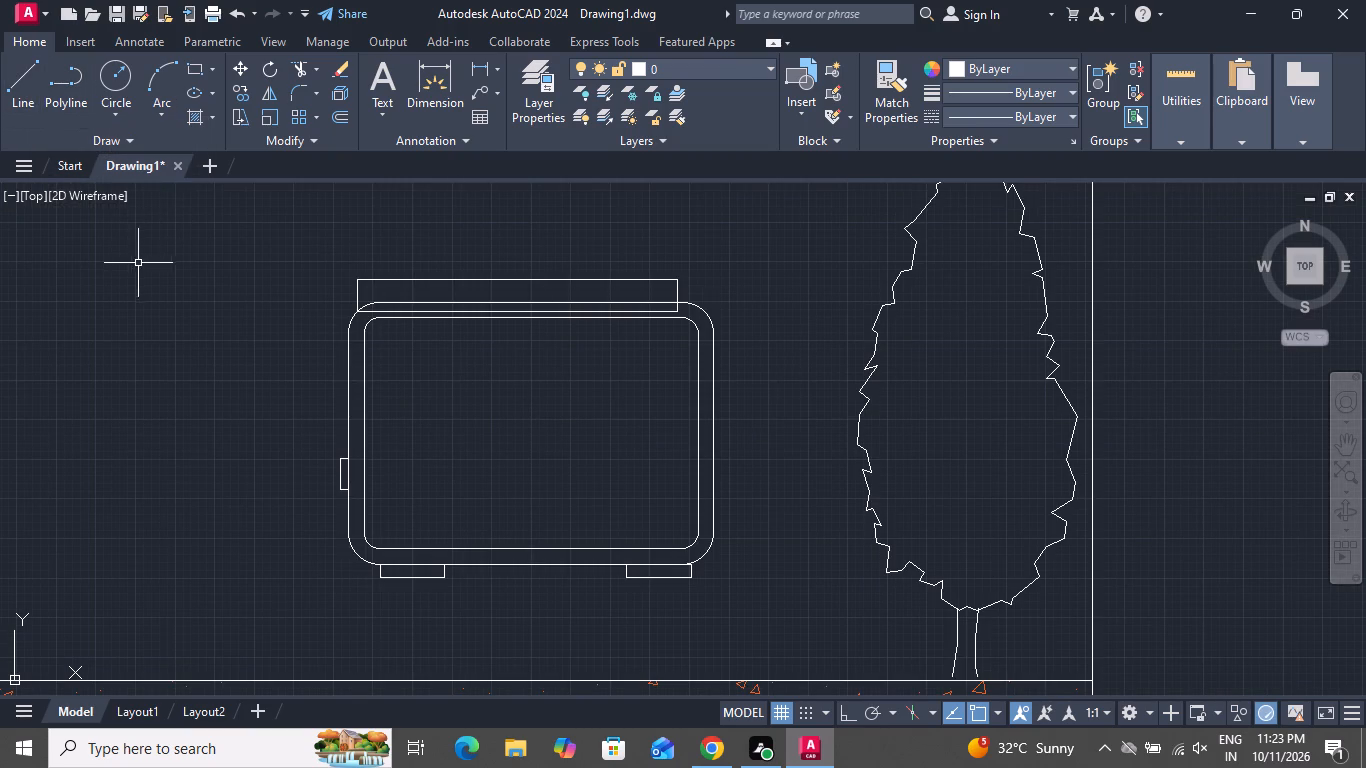
text(spl)
key(space)
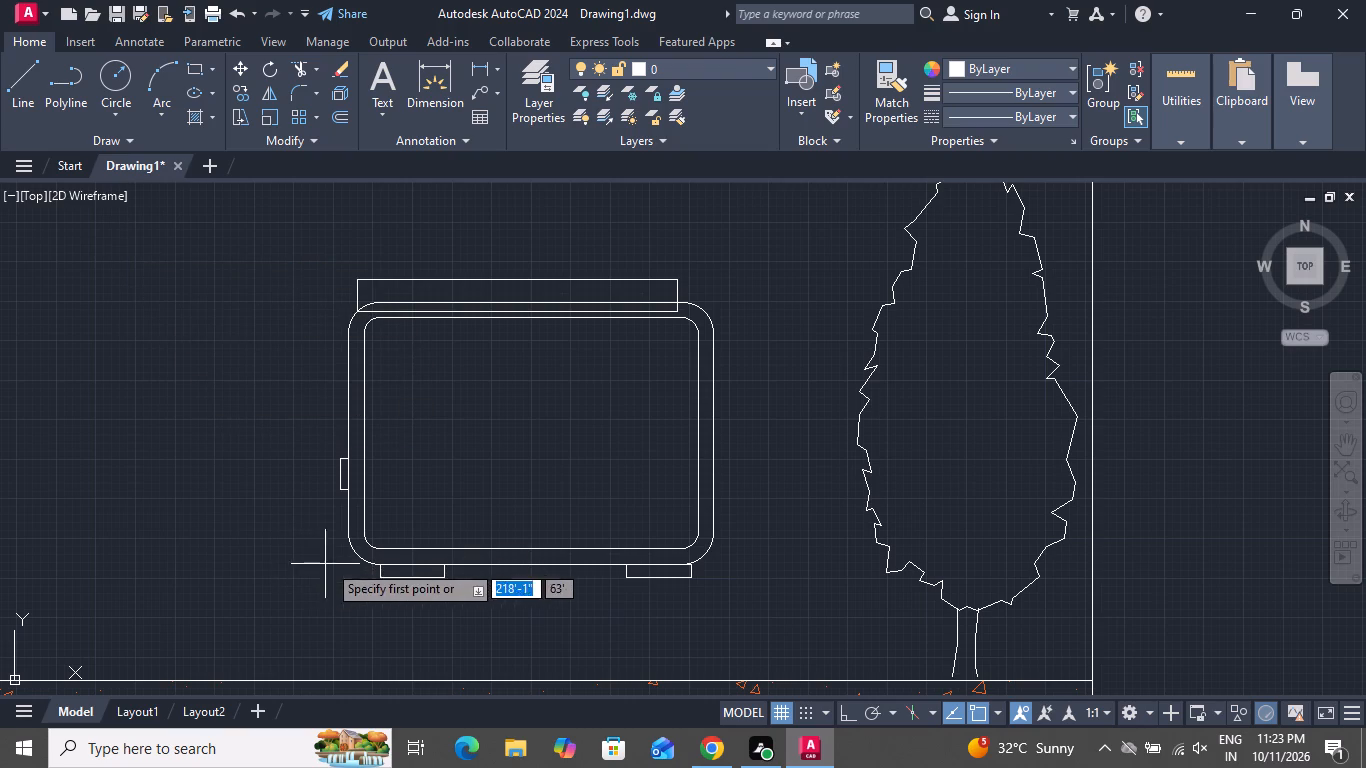
scroll(341, 494, up, 1)
scroll(341, 494, down, 1)
click(341, 493)
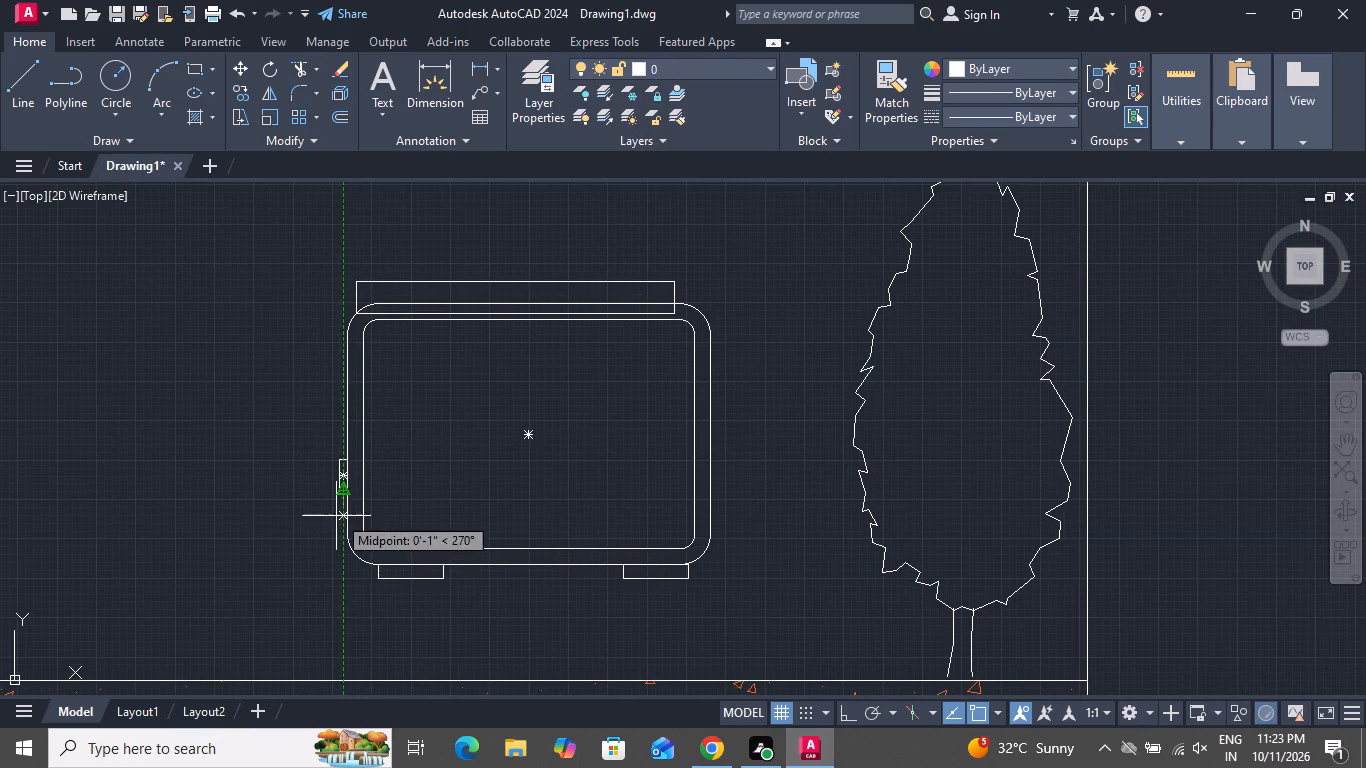
click(345, 532)
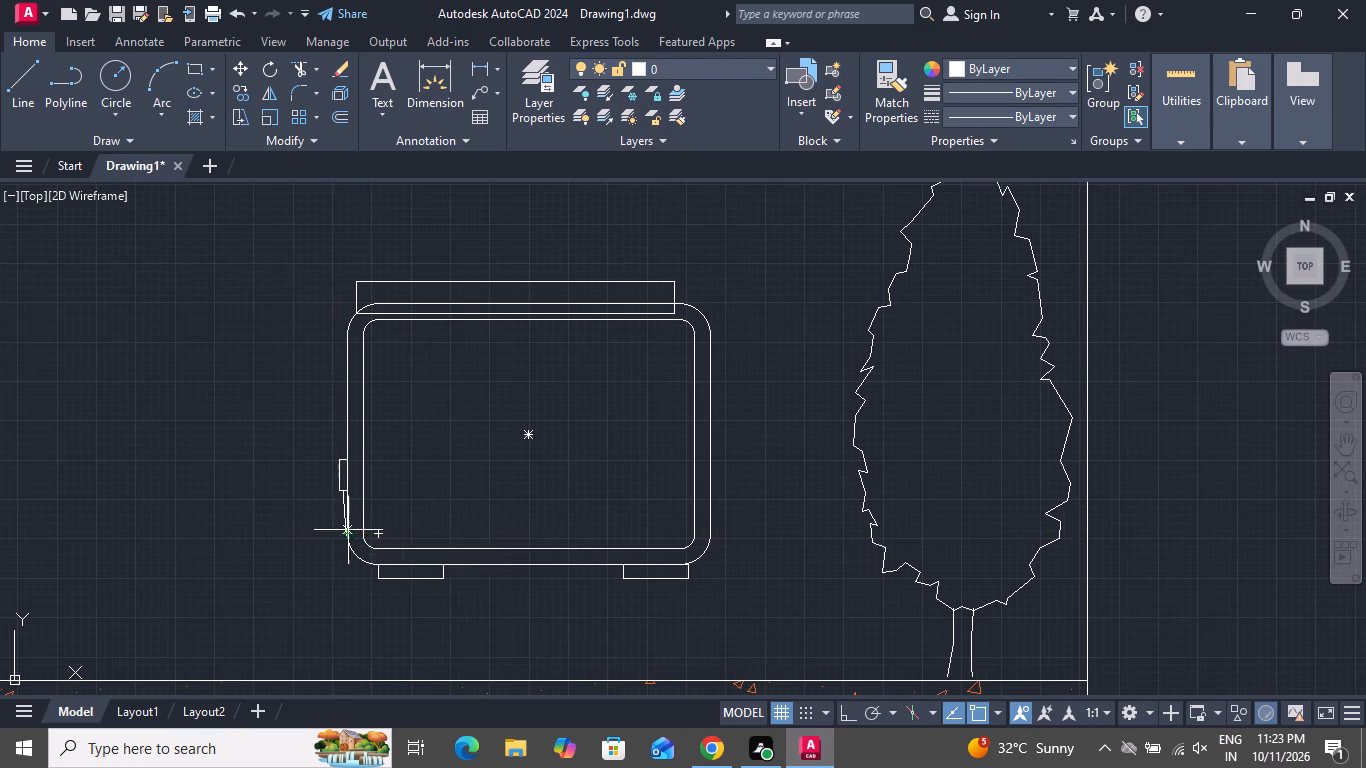
click(366, 531)
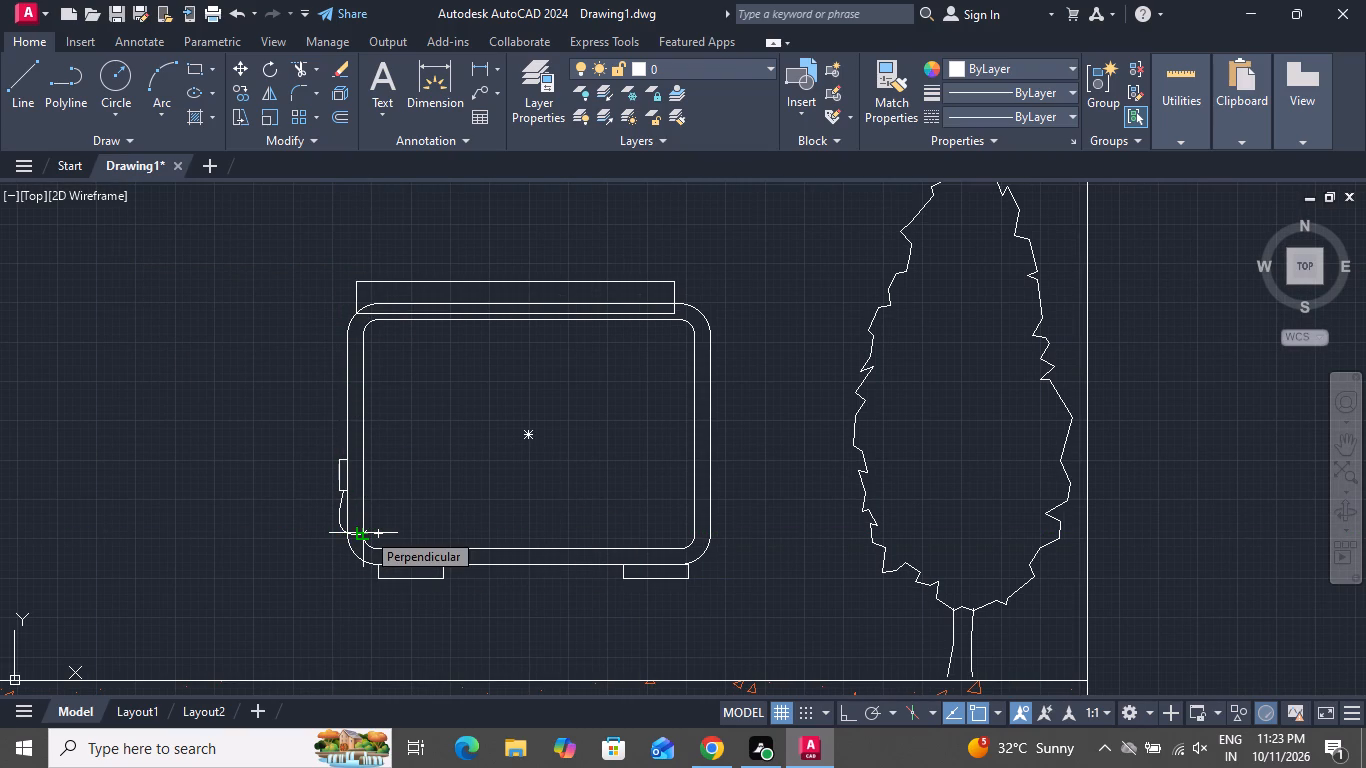
key(Return)
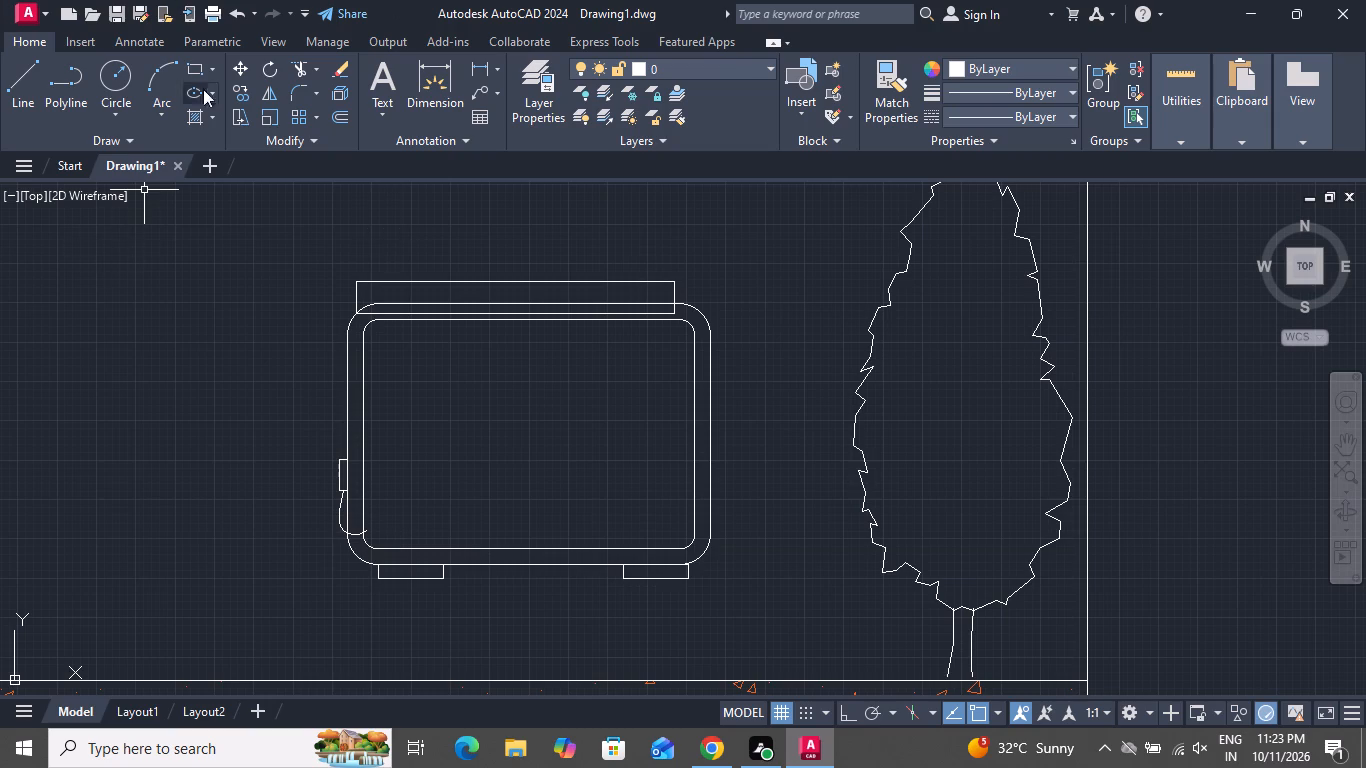
Trim away the parts of the short spline that run inside the rounded outline.
click(304, 74)
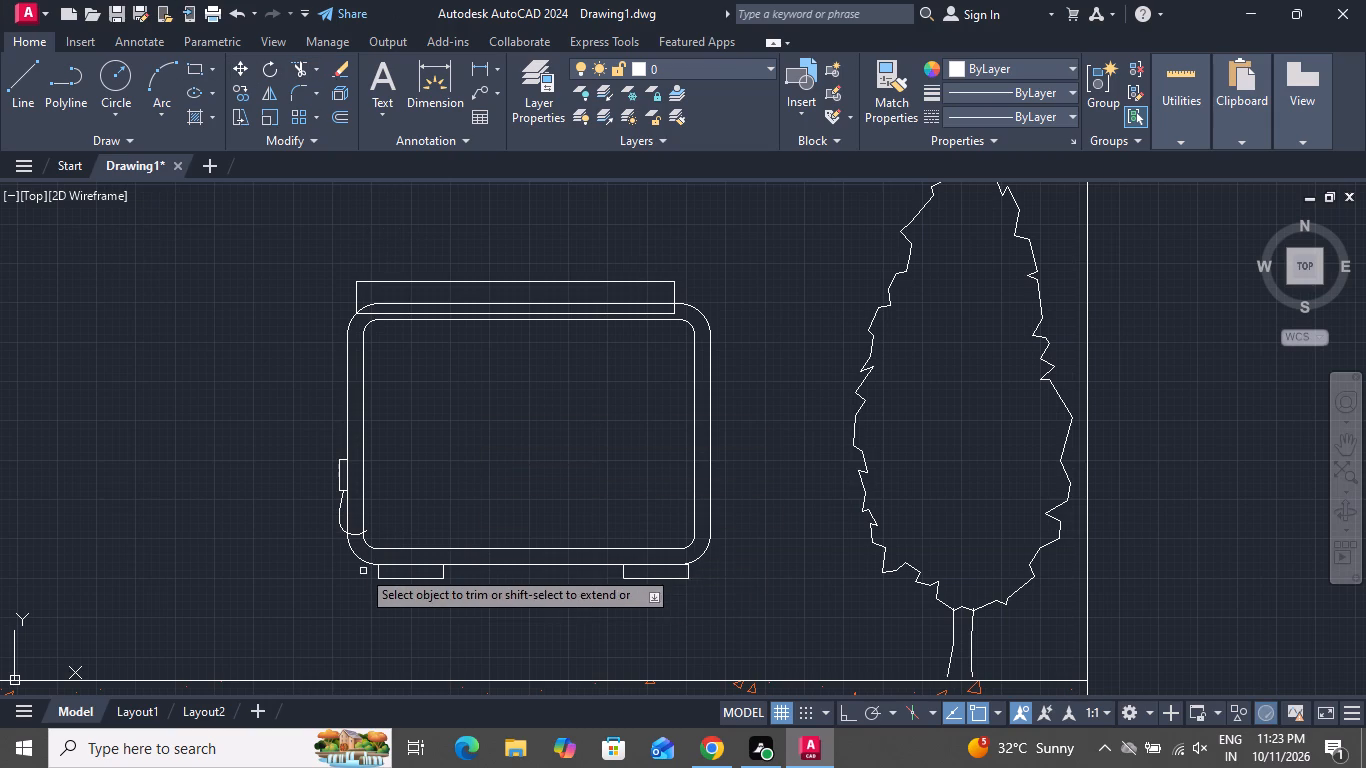
scroll(351, 553, up, 3)
click(355, 487)
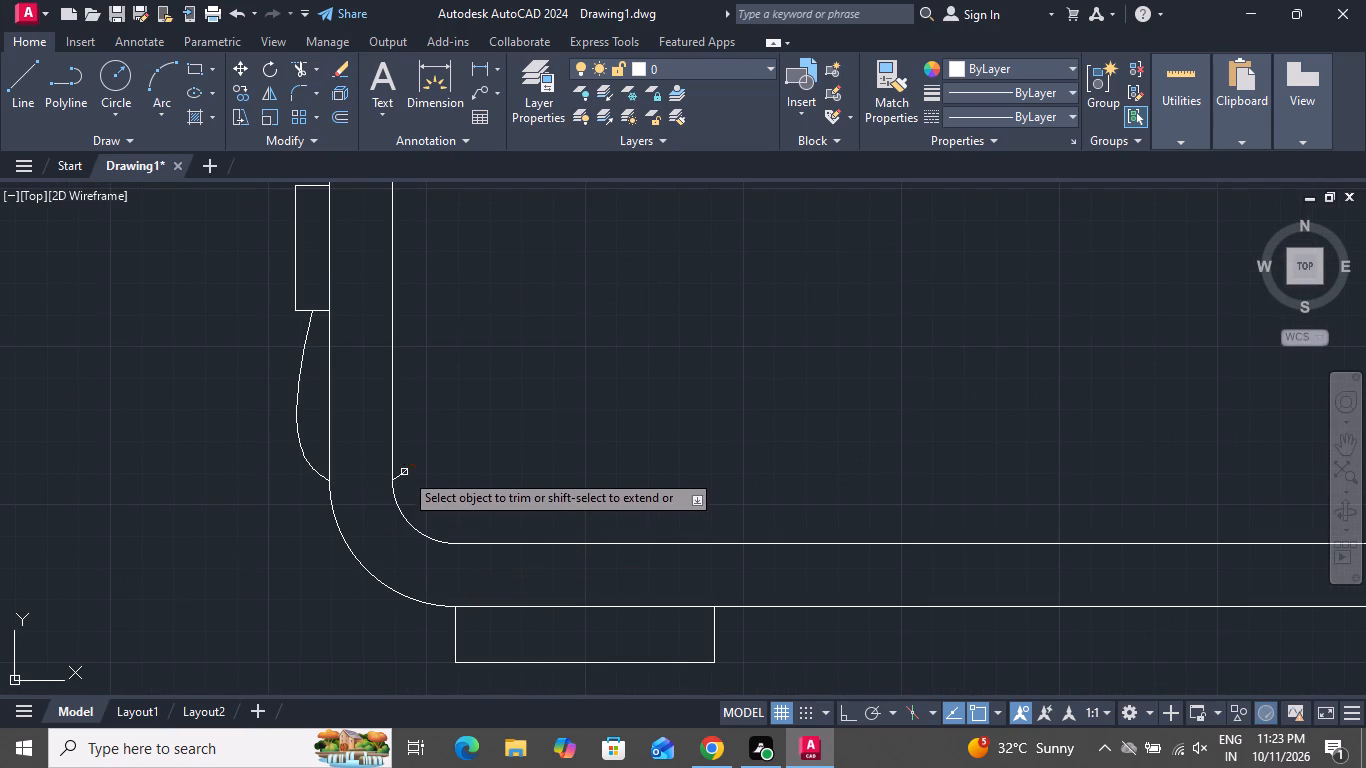
click(402, 469)
scroll(499, 476, down, 3)
right_click(559, 391)
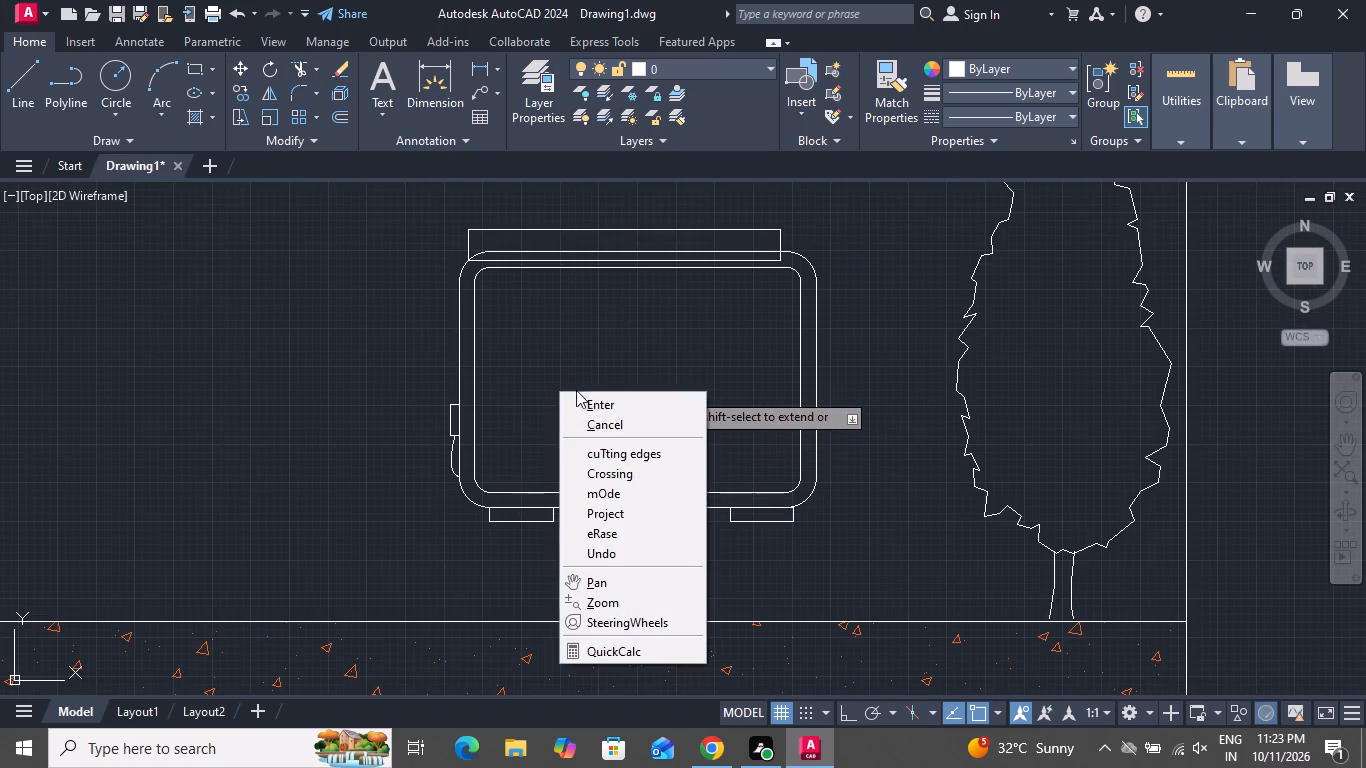
click(594, 420)
Delete the thin rectangle along the top edge of the rounded outline.
scroll(547, 445, up, 1)
scroll(613, 430, down, 2)
scroll(699, 307, down, 1)
scroll(699, 307, up, 1)
scroll(699, 307, down, 1)
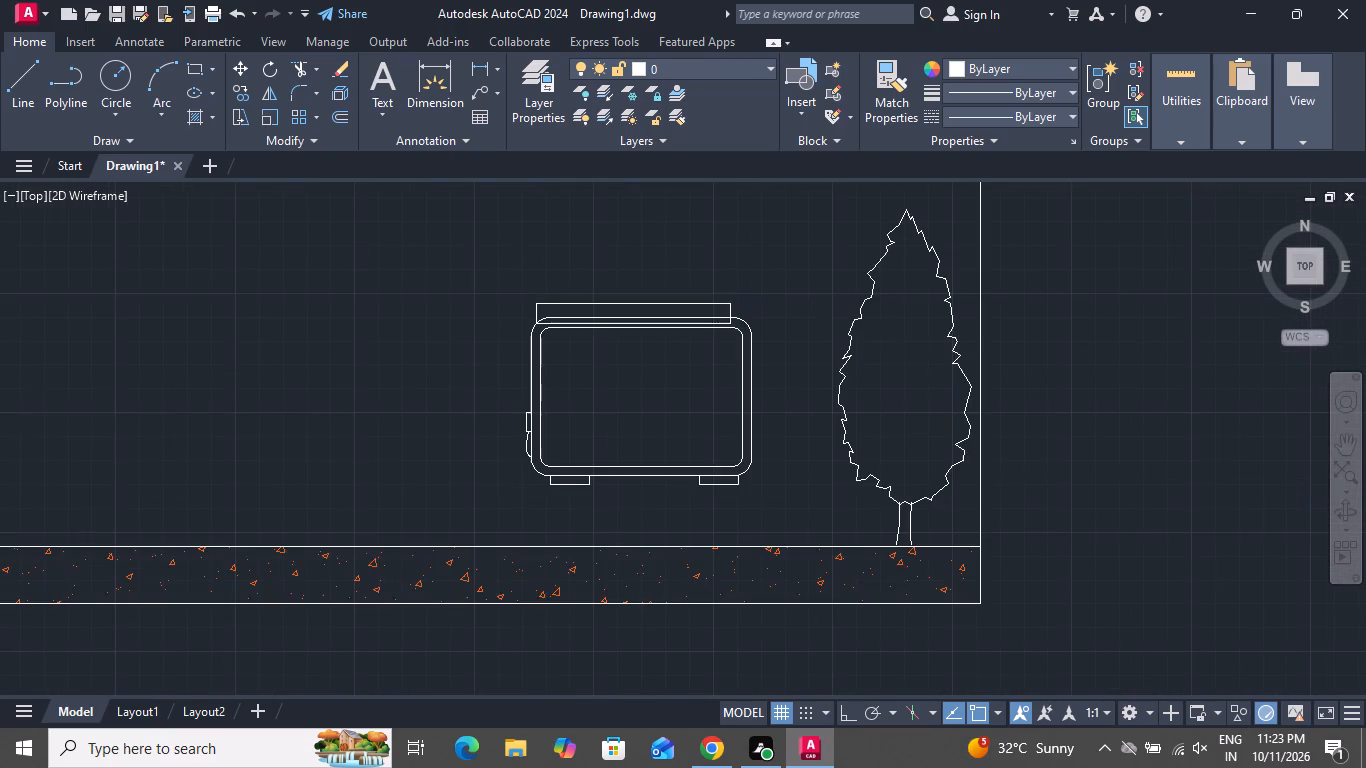
click(699, 307)
key(Delete)
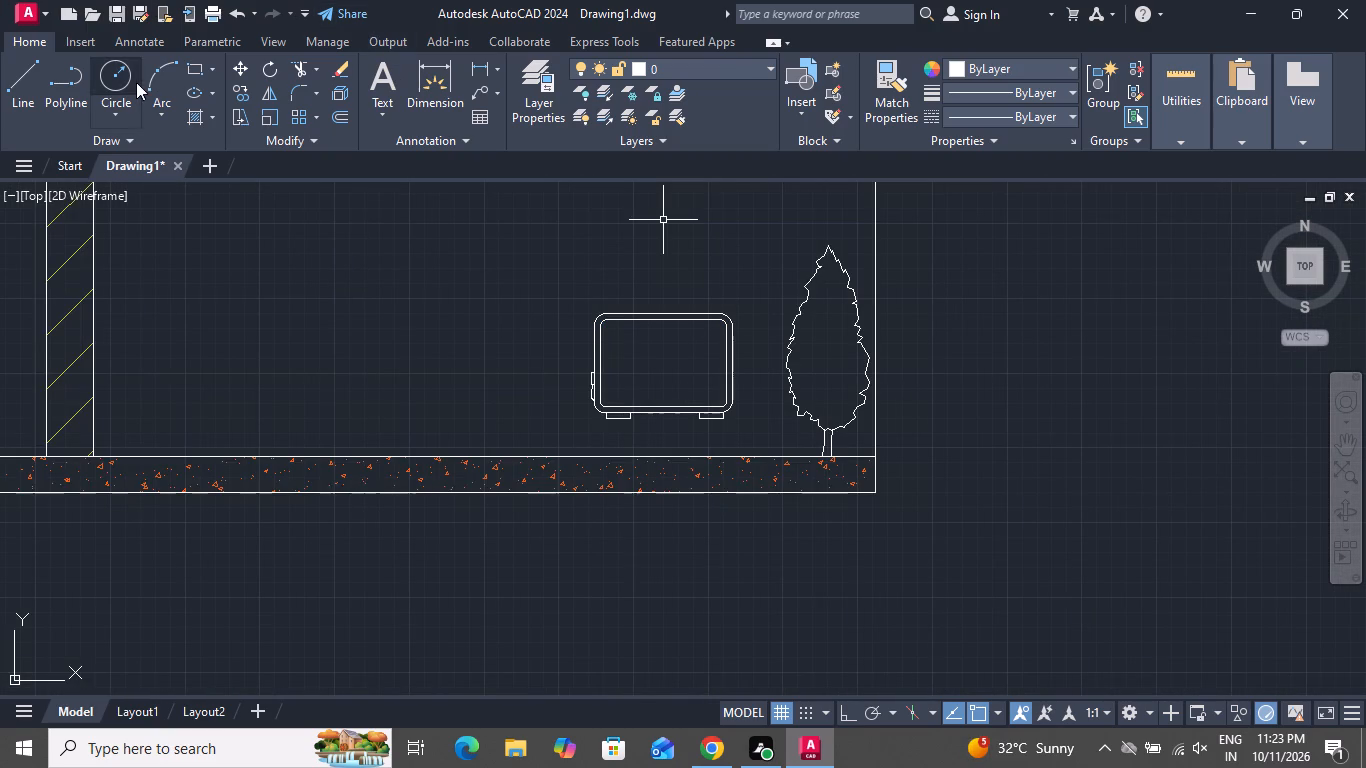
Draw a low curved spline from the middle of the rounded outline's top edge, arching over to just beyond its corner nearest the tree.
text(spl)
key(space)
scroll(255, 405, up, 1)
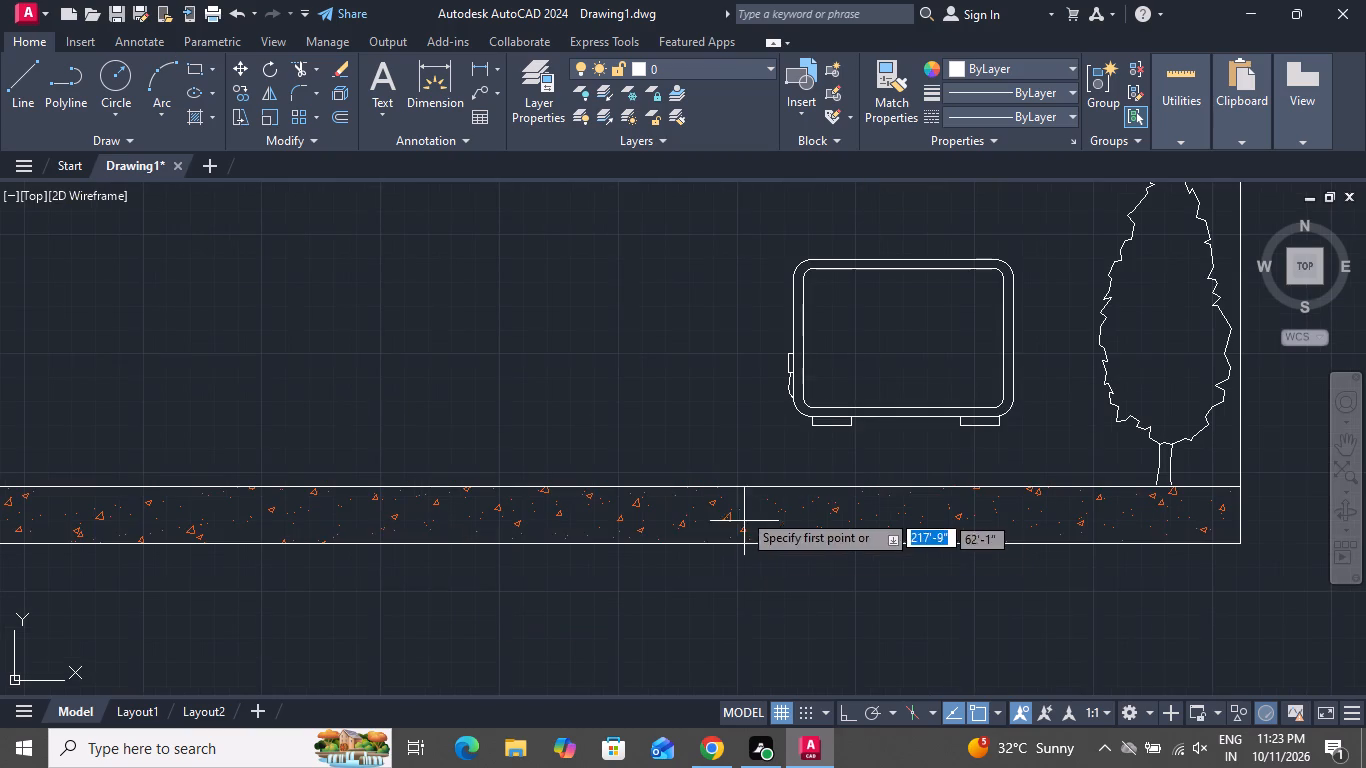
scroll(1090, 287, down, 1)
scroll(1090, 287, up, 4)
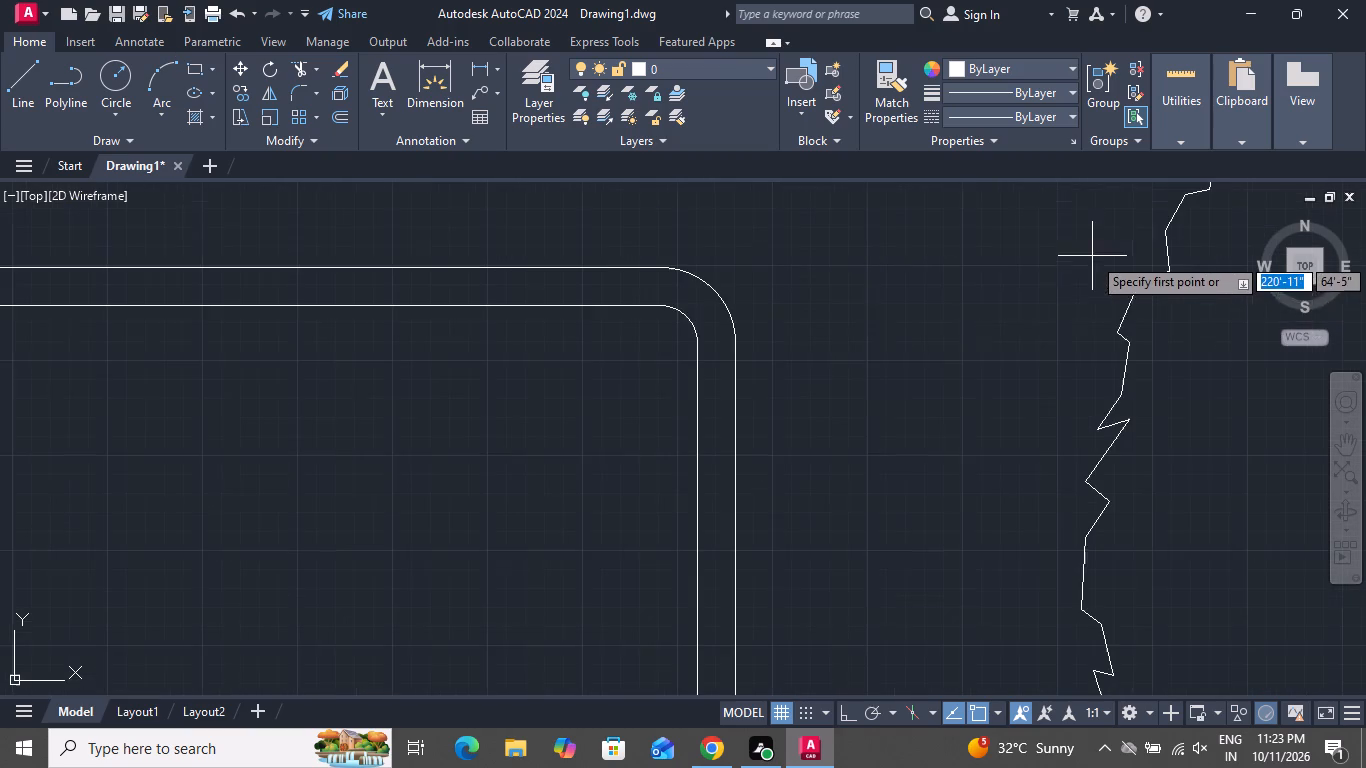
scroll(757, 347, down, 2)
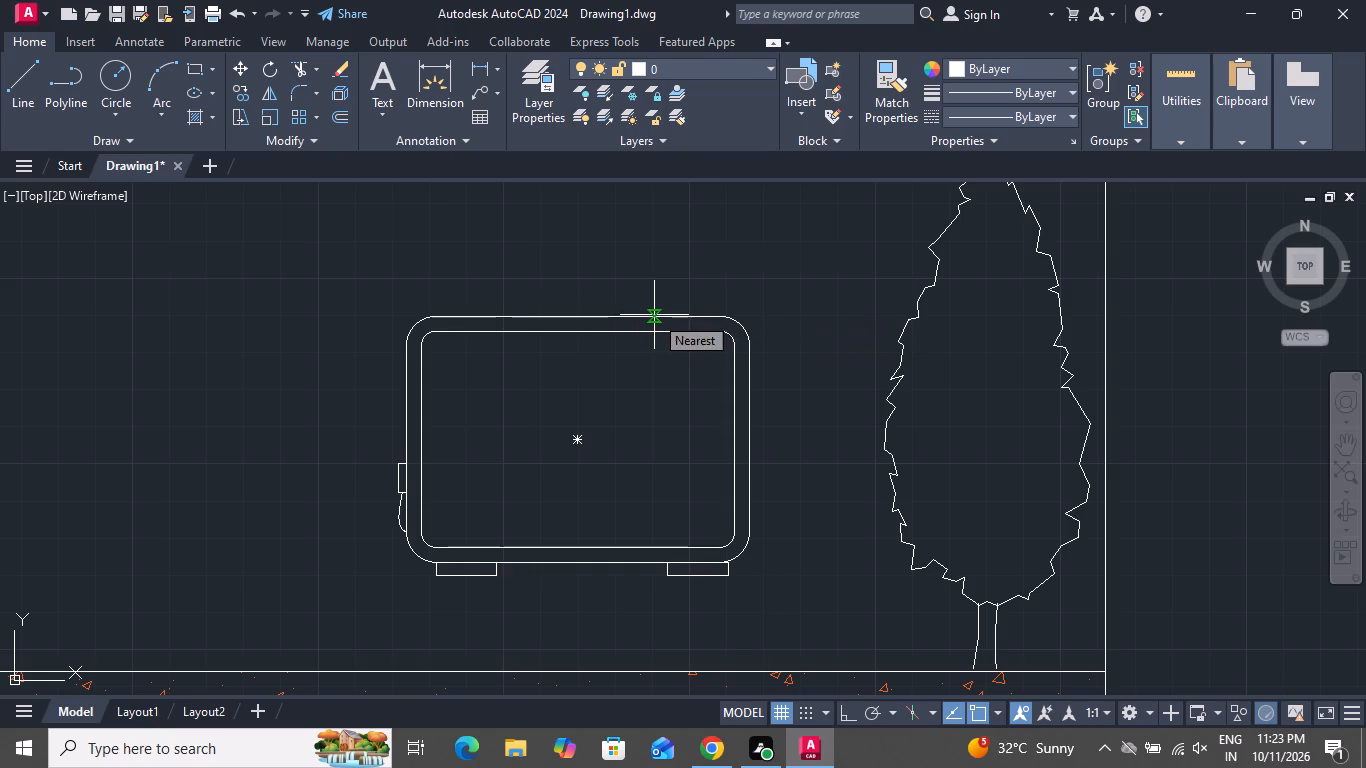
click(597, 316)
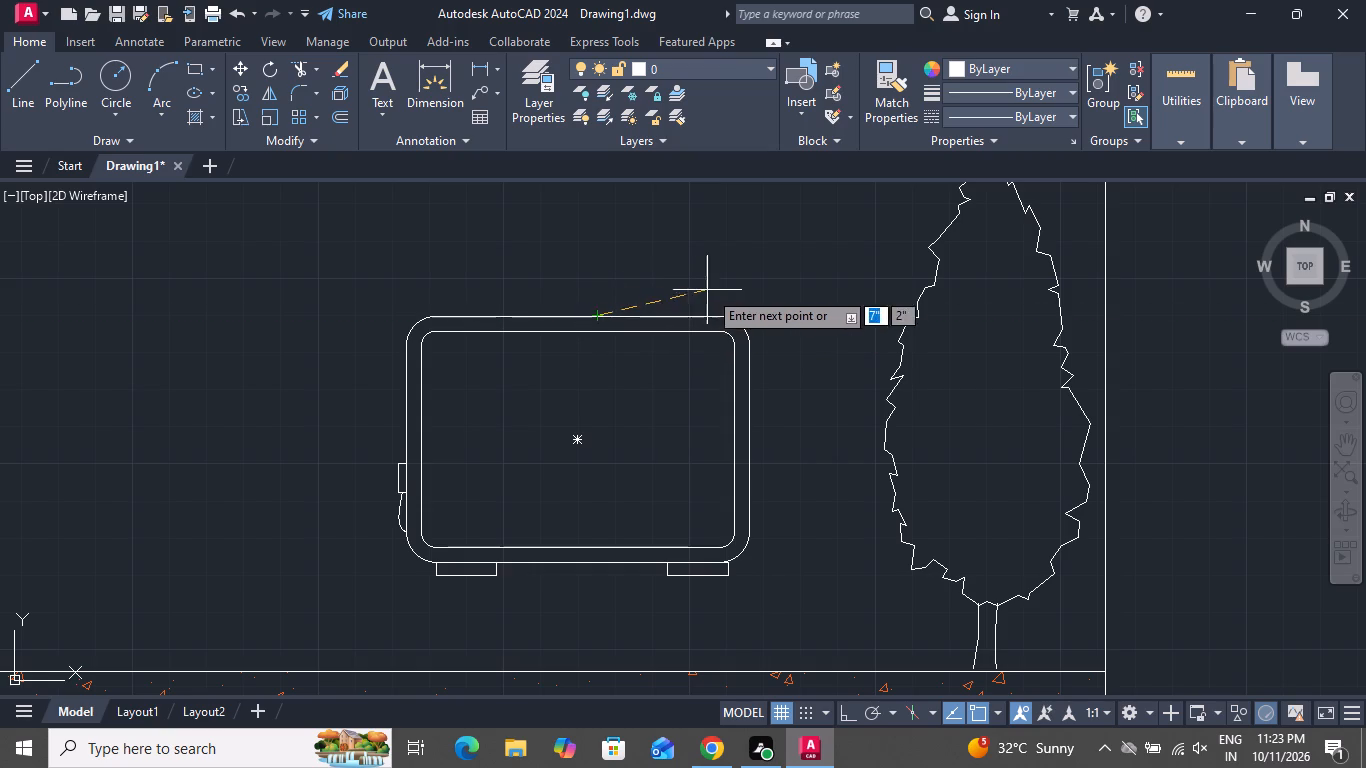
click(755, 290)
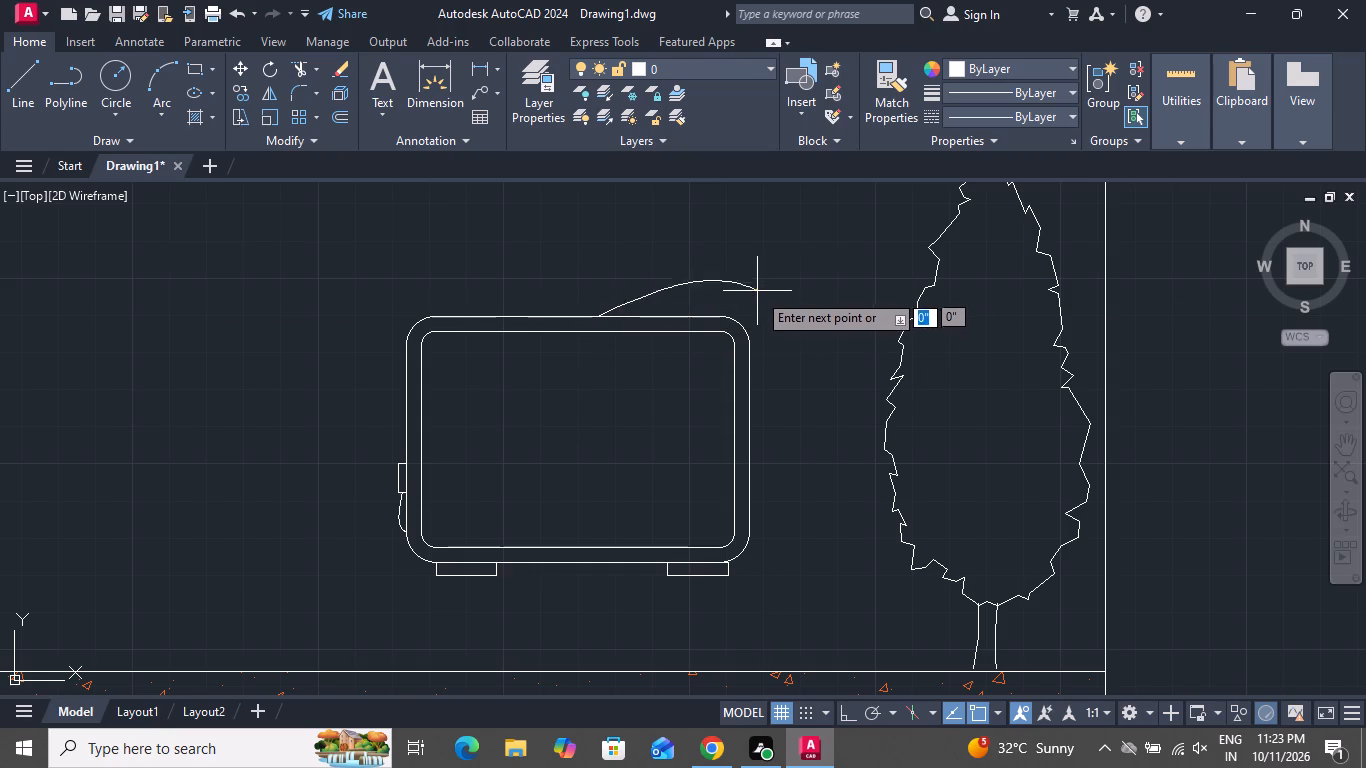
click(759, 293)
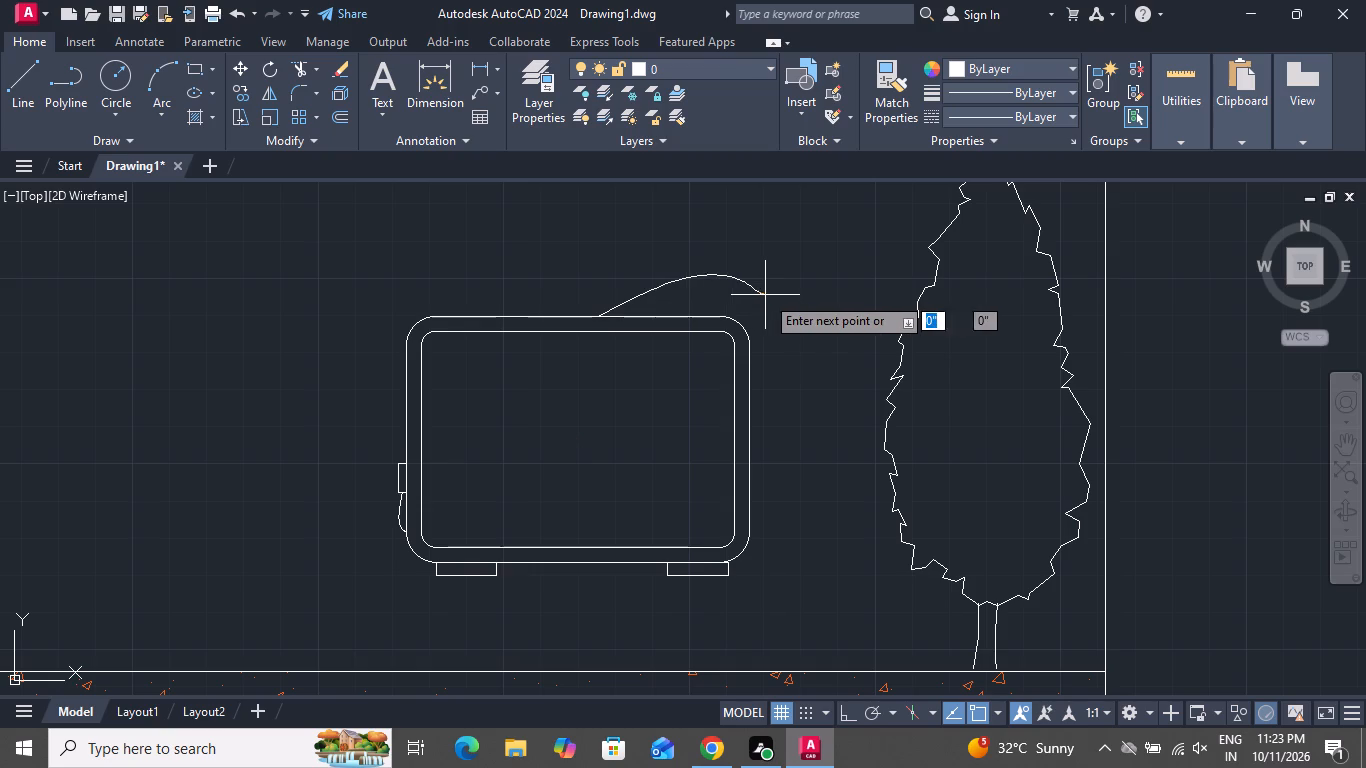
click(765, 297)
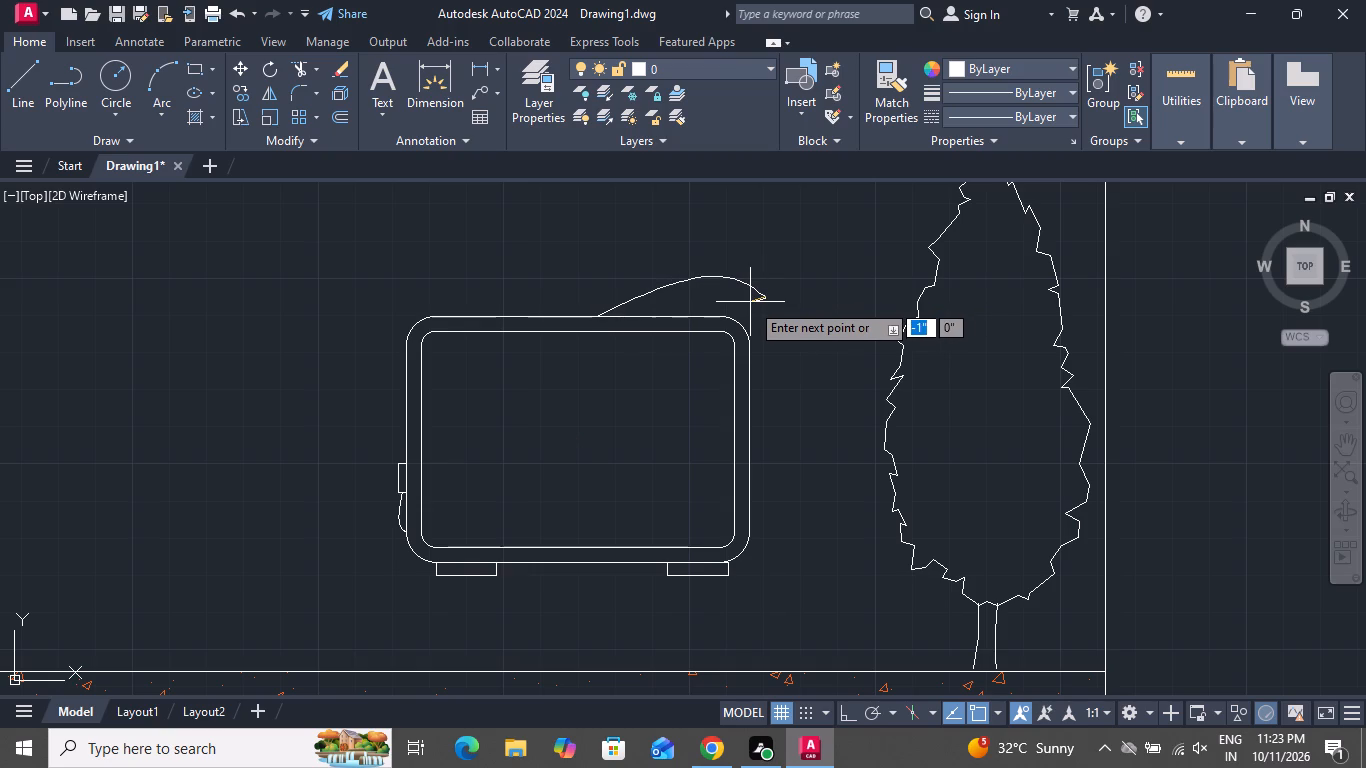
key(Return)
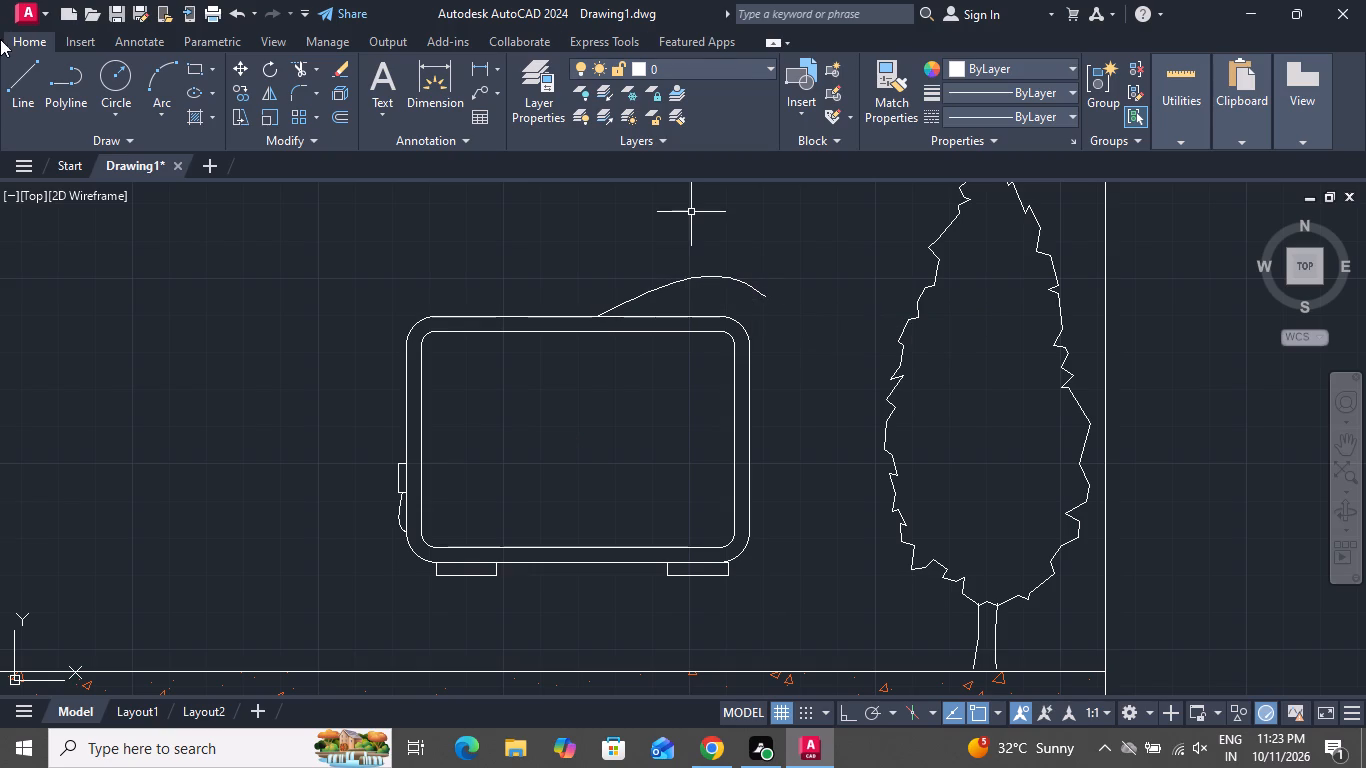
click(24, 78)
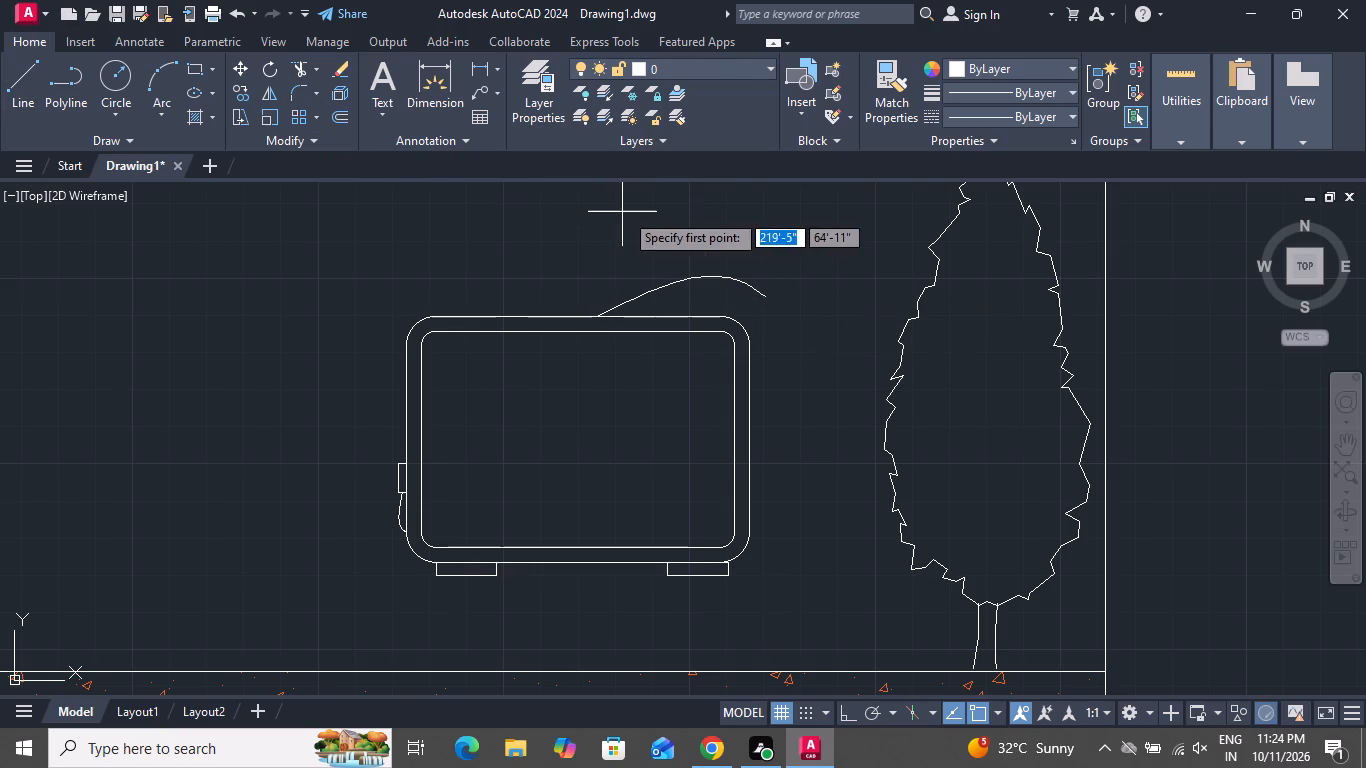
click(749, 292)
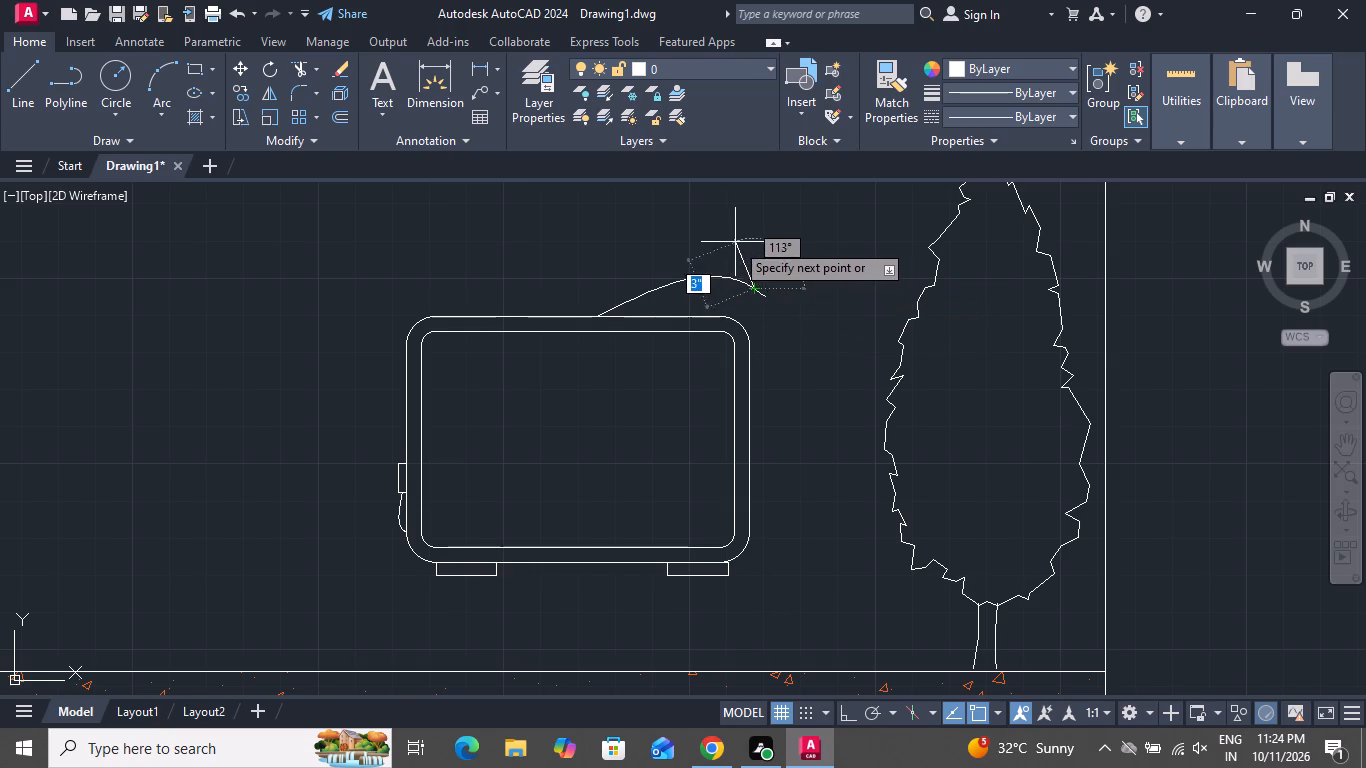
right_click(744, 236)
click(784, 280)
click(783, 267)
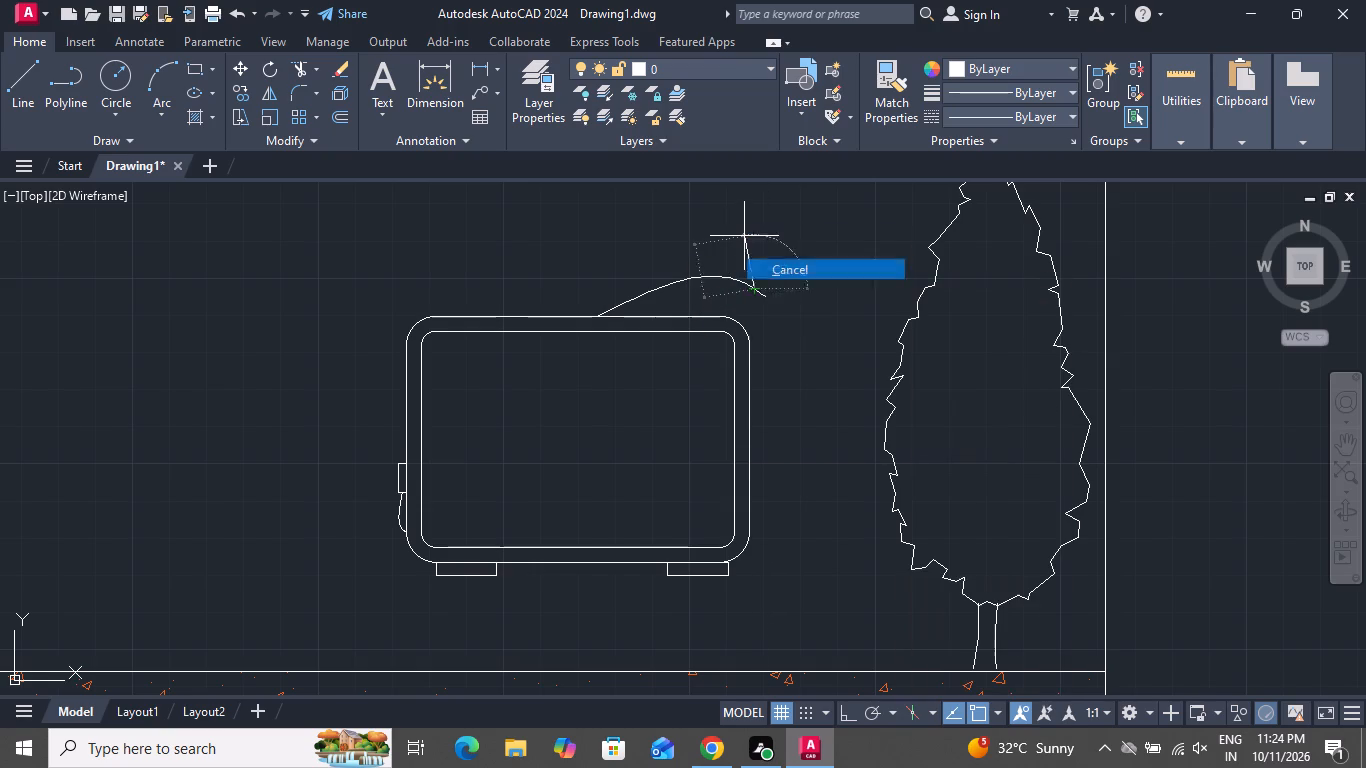
Draw a second spline from near the low curve's tree-side end, rising about 4" and arching back down to the outline's top edge.
text(spl)
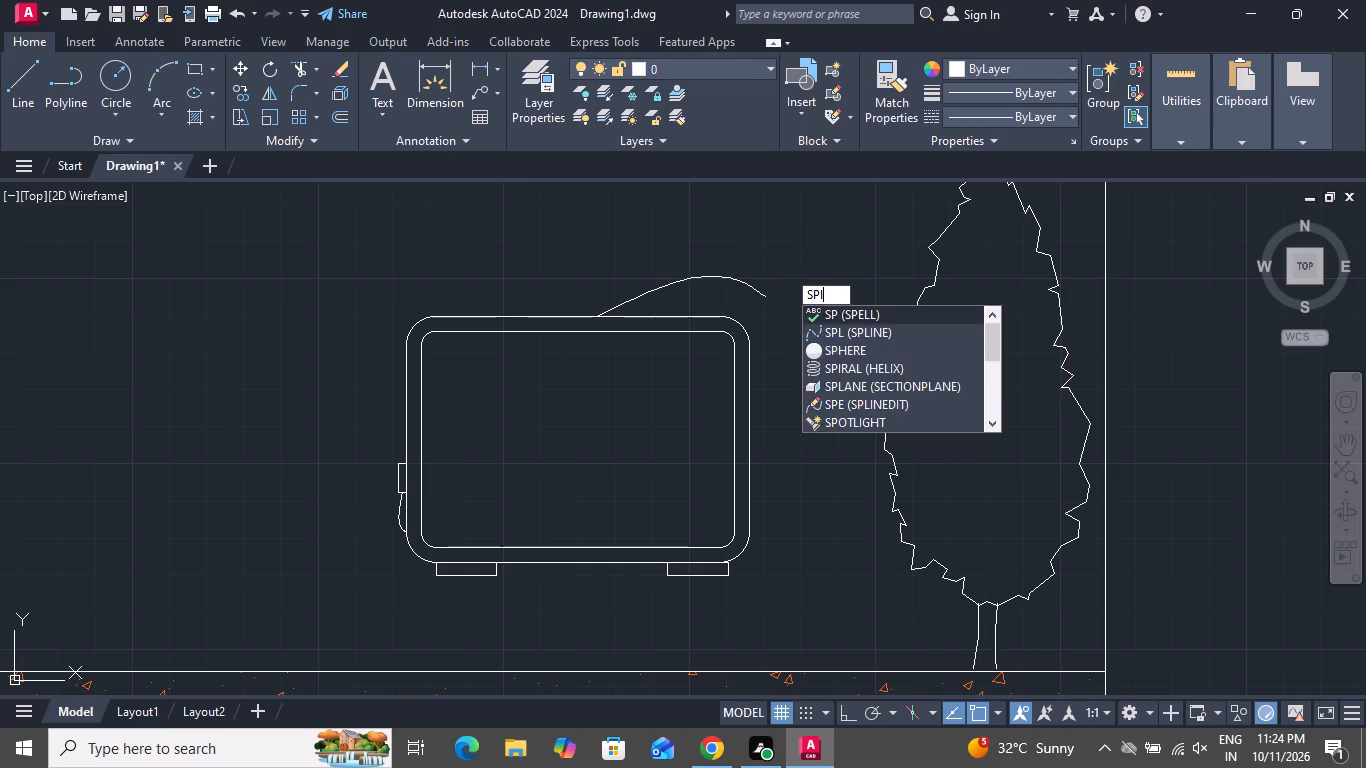
key(space)
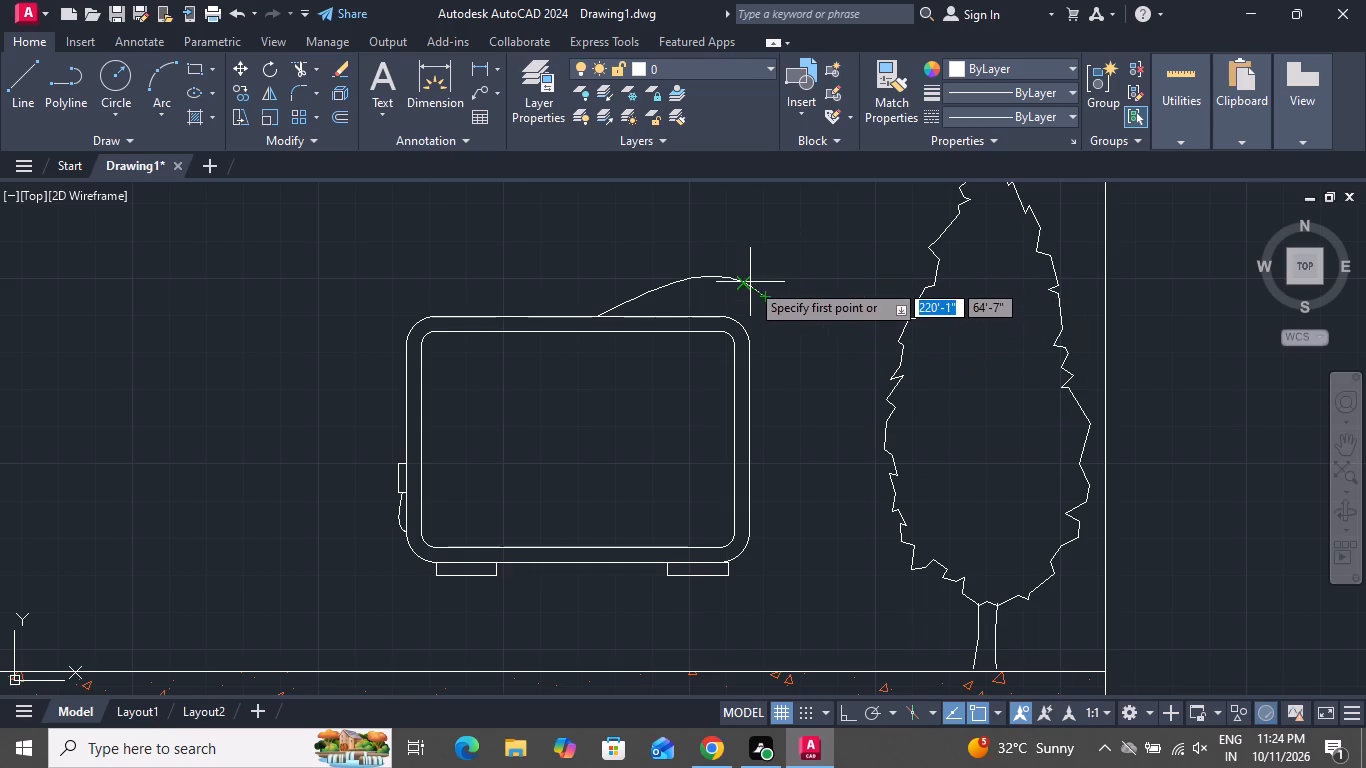
click(755, 289)
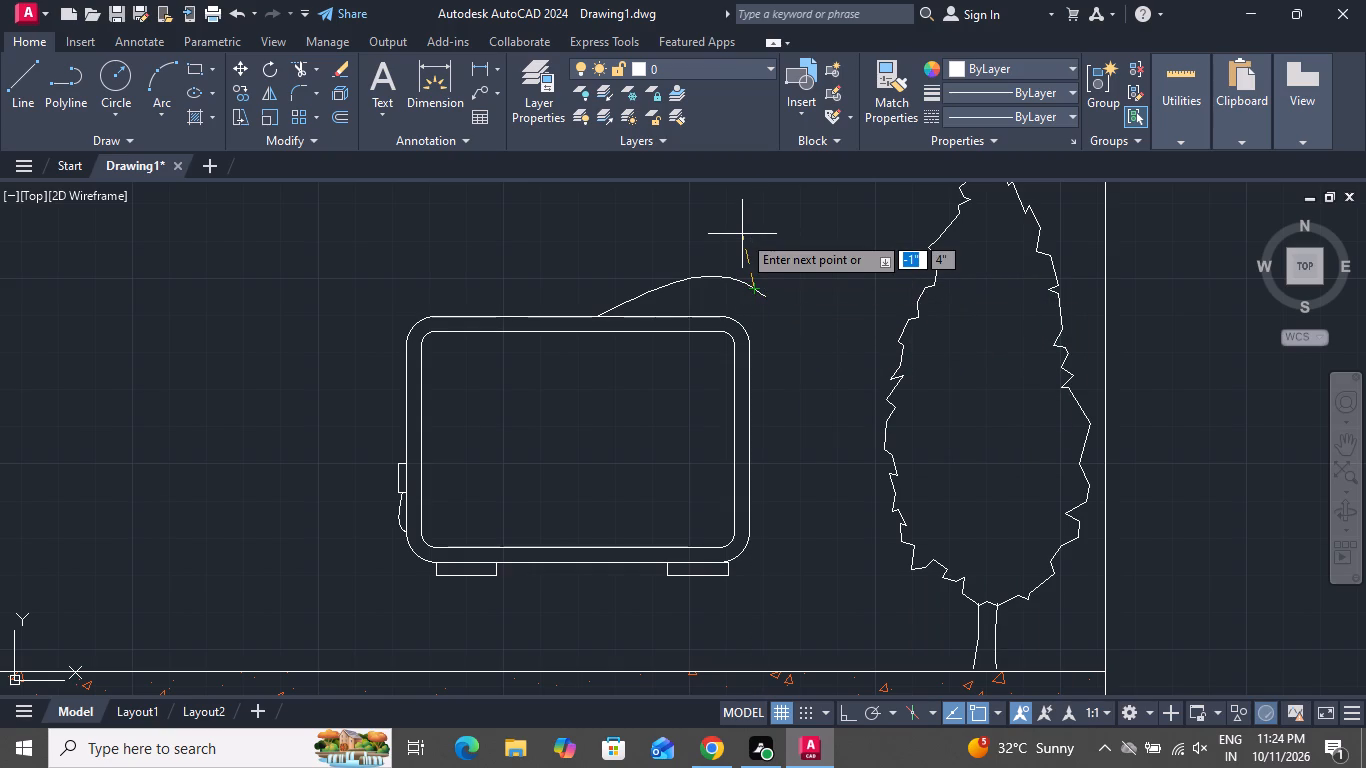
click(751, 229)
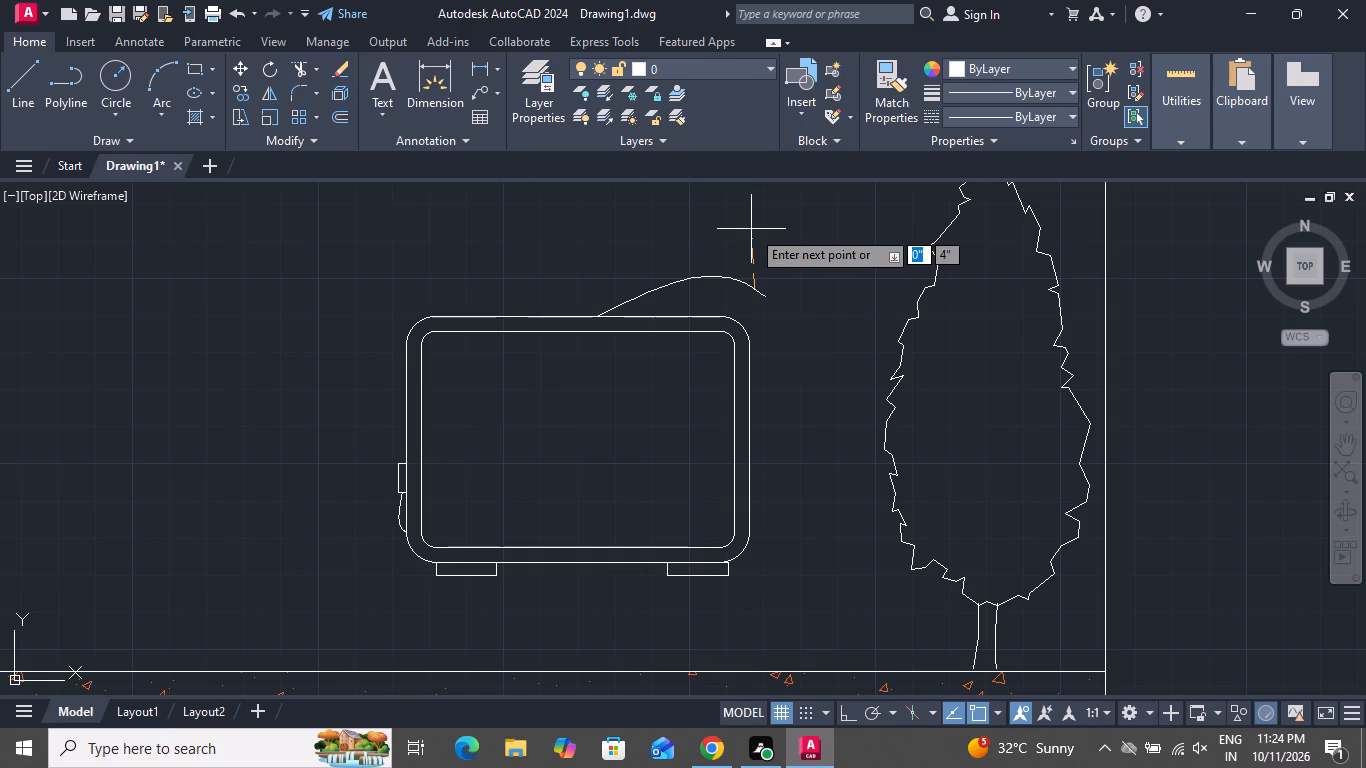
click(753, 240)
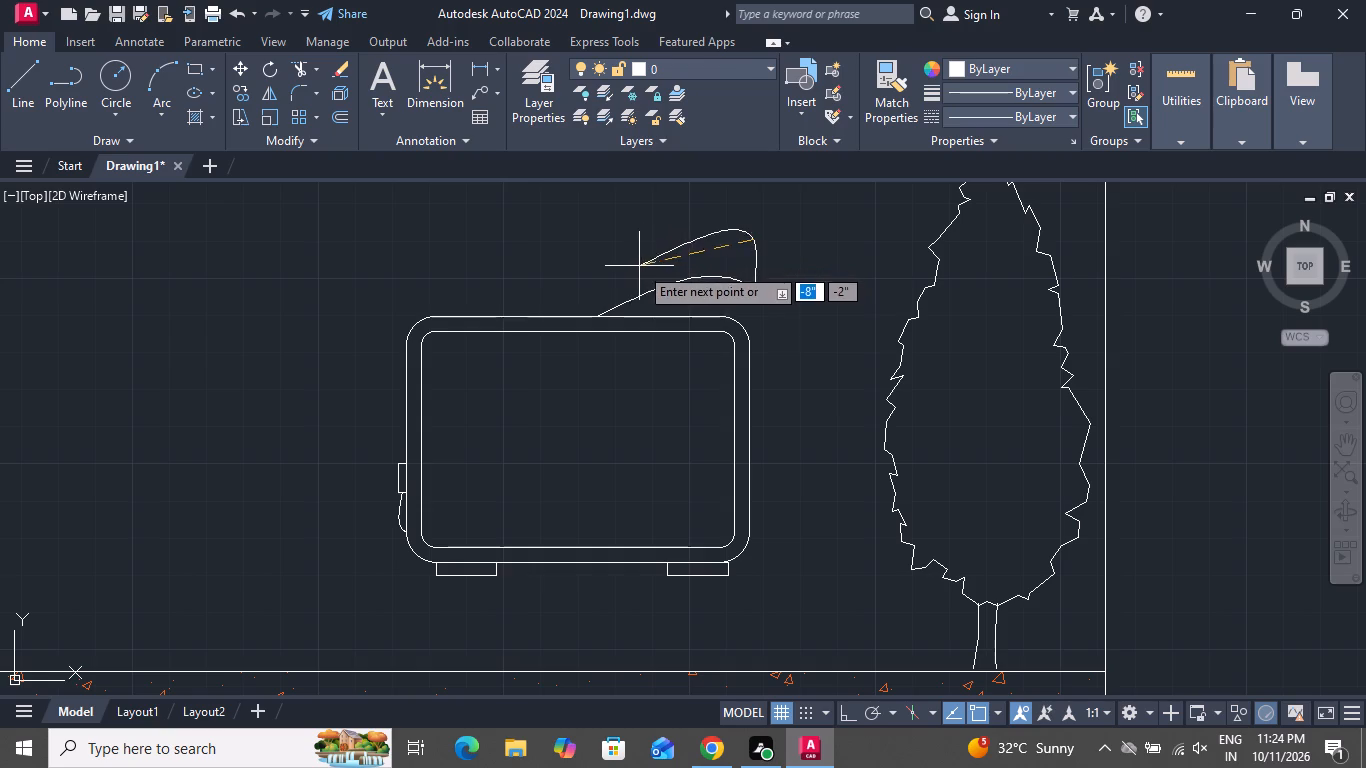
click(604, 309)
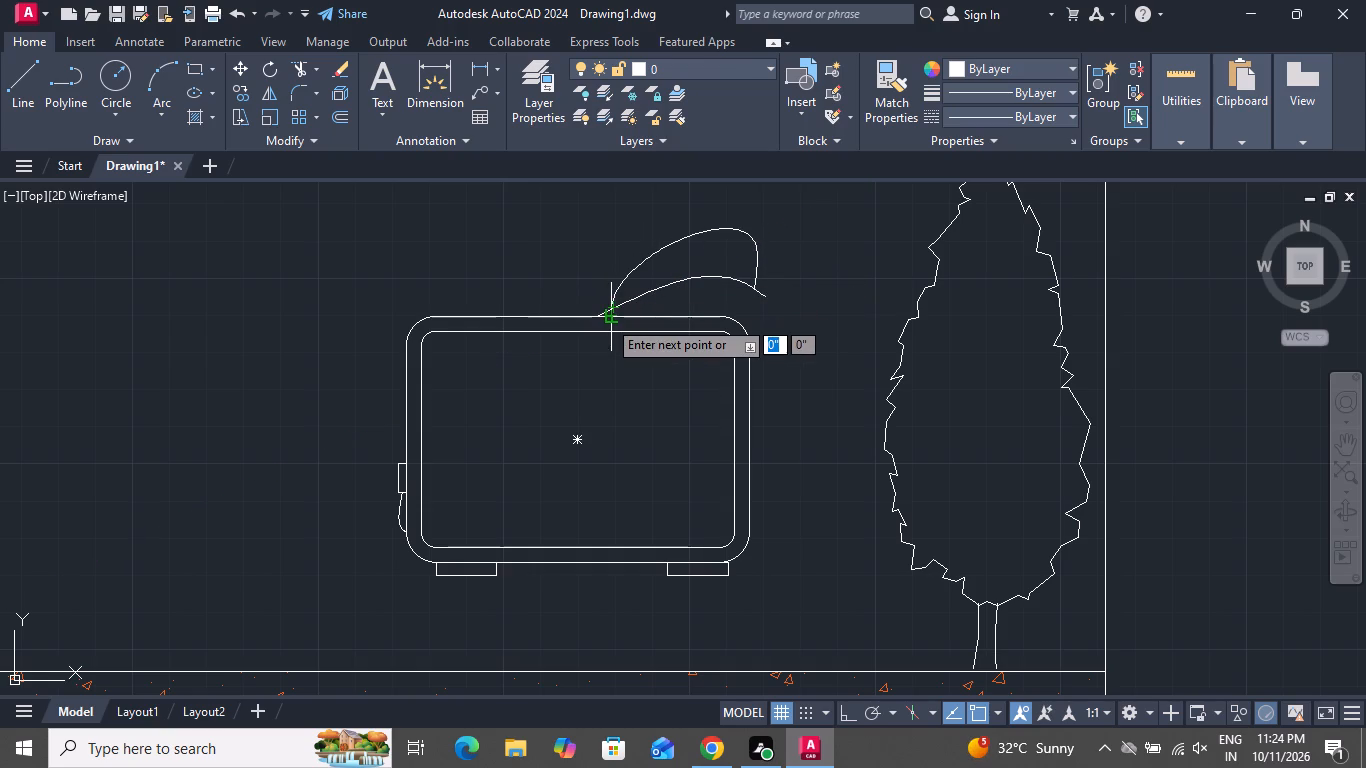
click(607, 319)
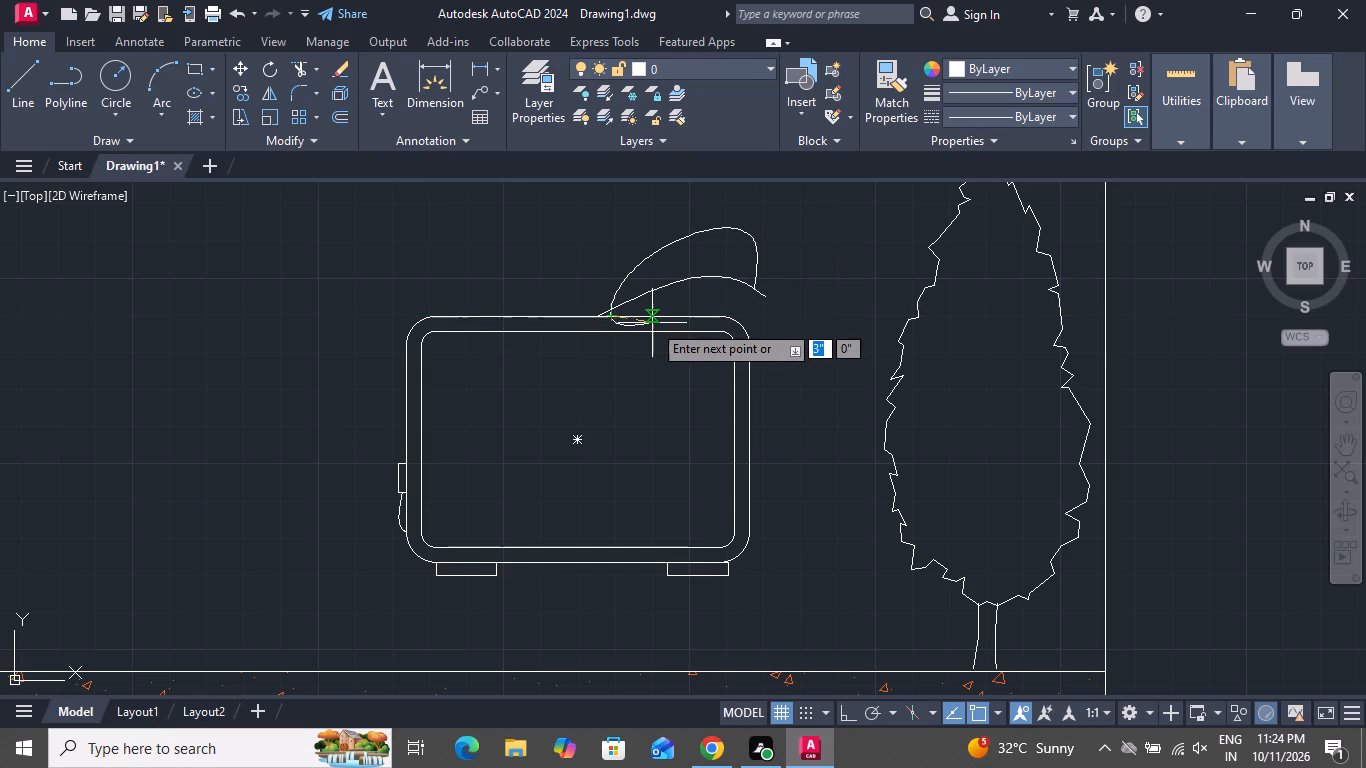
key(Return)
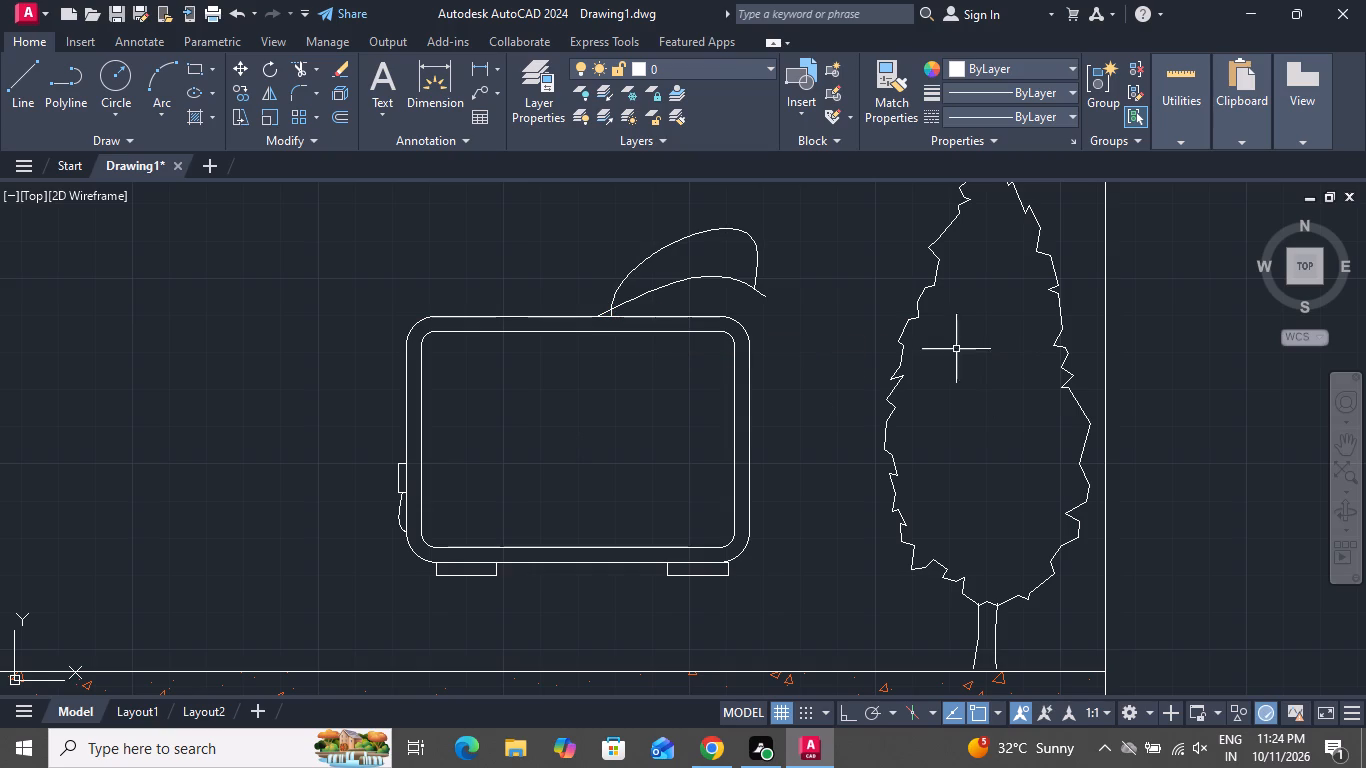
Draw a line about 4" long from the upper curve's tree-side end down to the rounded outline's nearest corner.
click(7, 84)
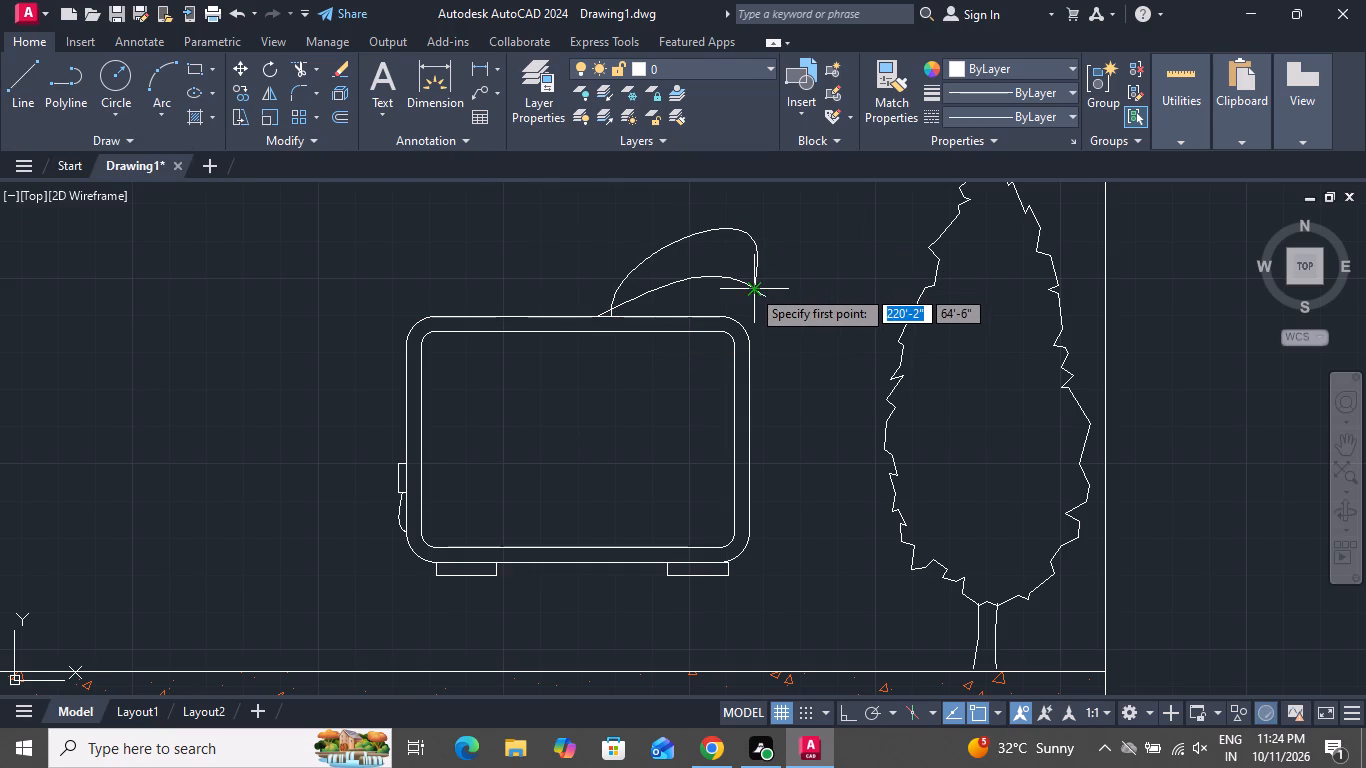
click(751, 290)
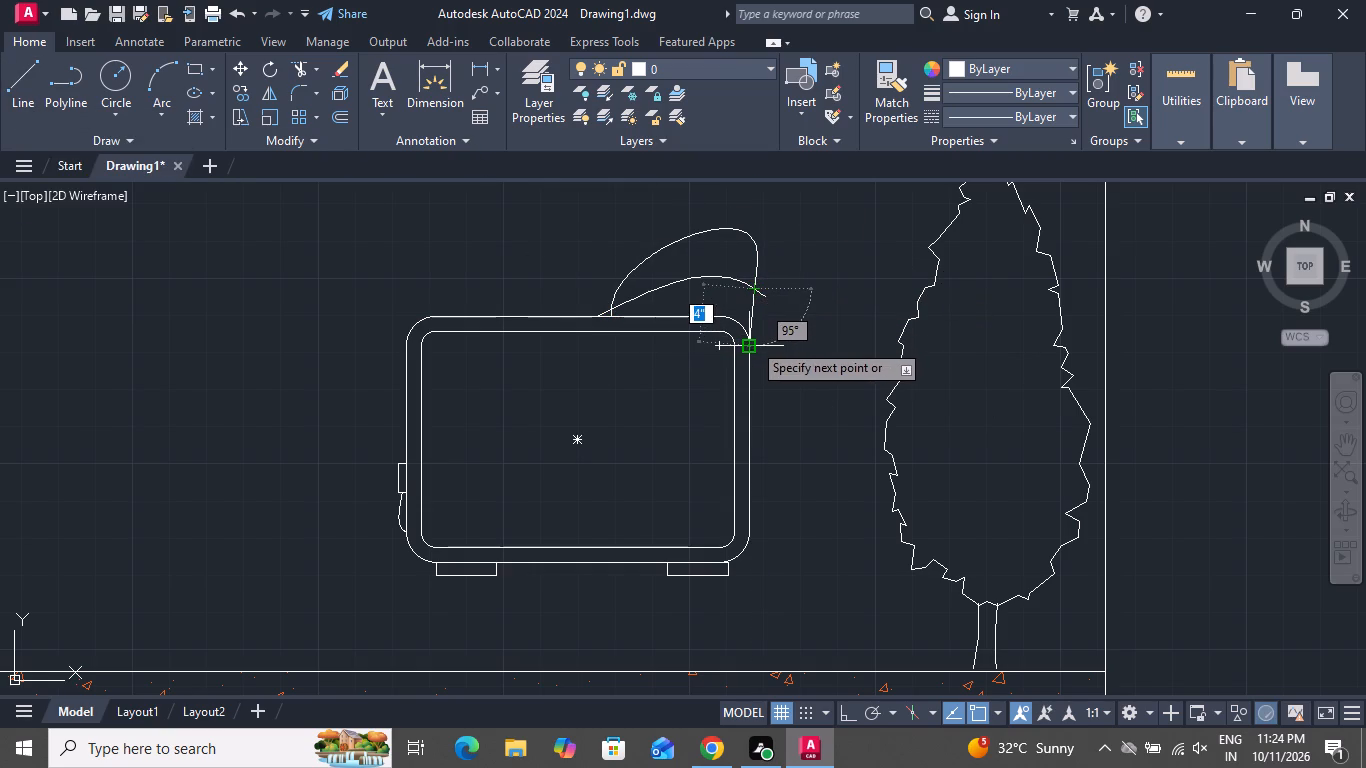
click(752, 342)
right_click(752, 342)
click(765, 371)
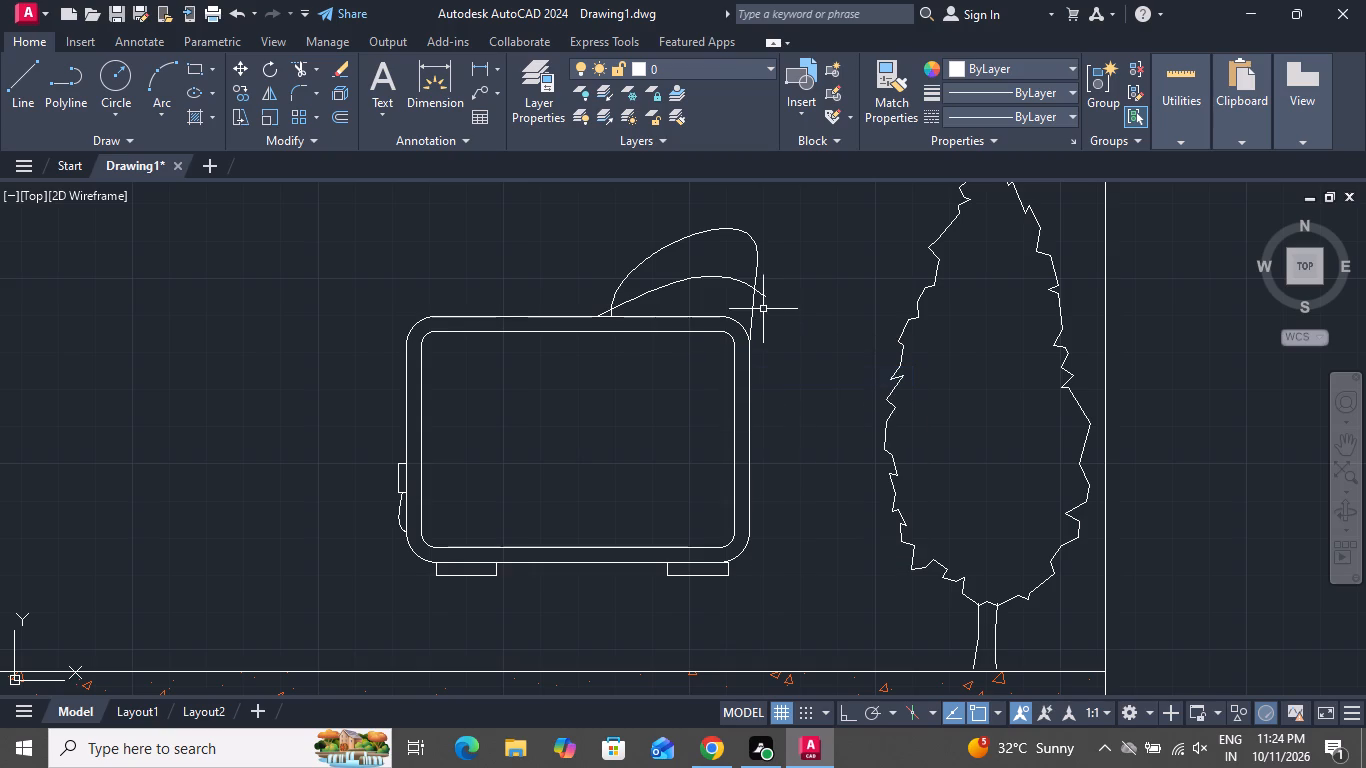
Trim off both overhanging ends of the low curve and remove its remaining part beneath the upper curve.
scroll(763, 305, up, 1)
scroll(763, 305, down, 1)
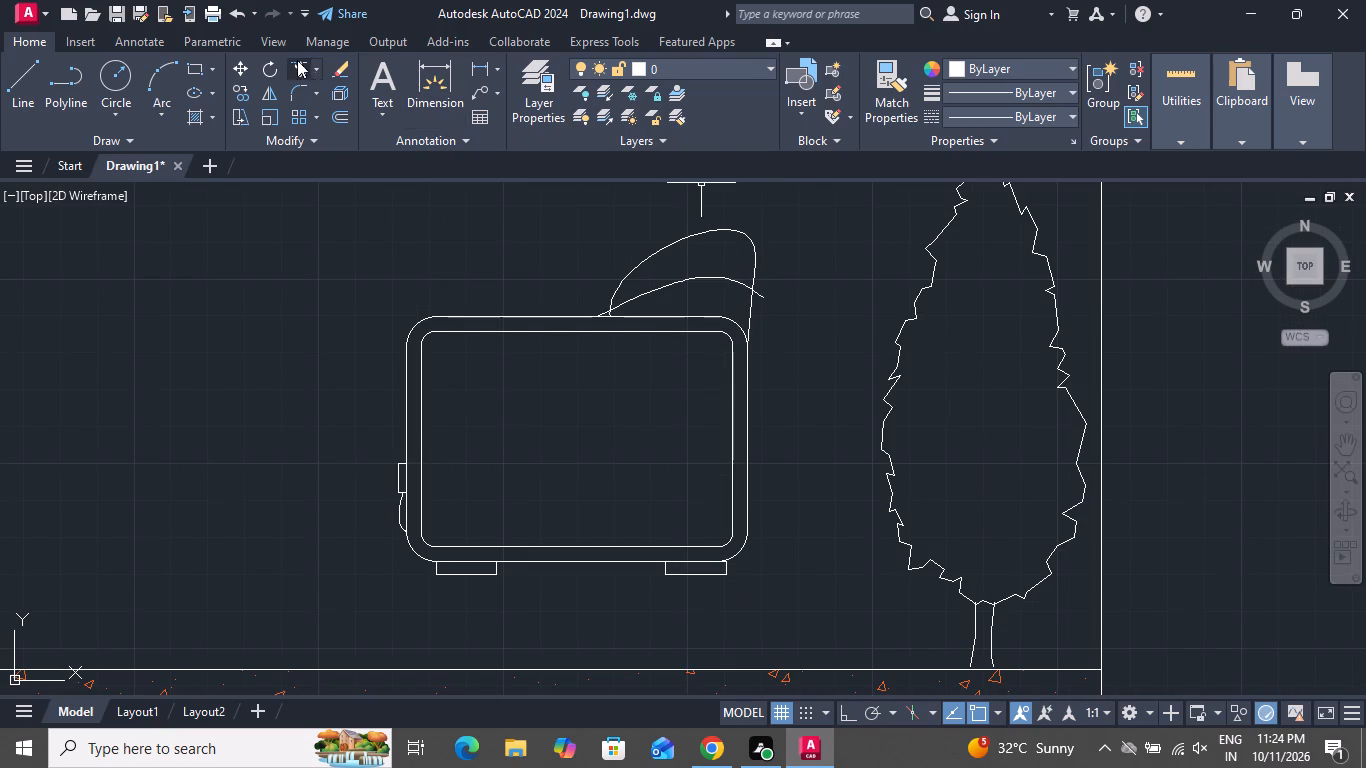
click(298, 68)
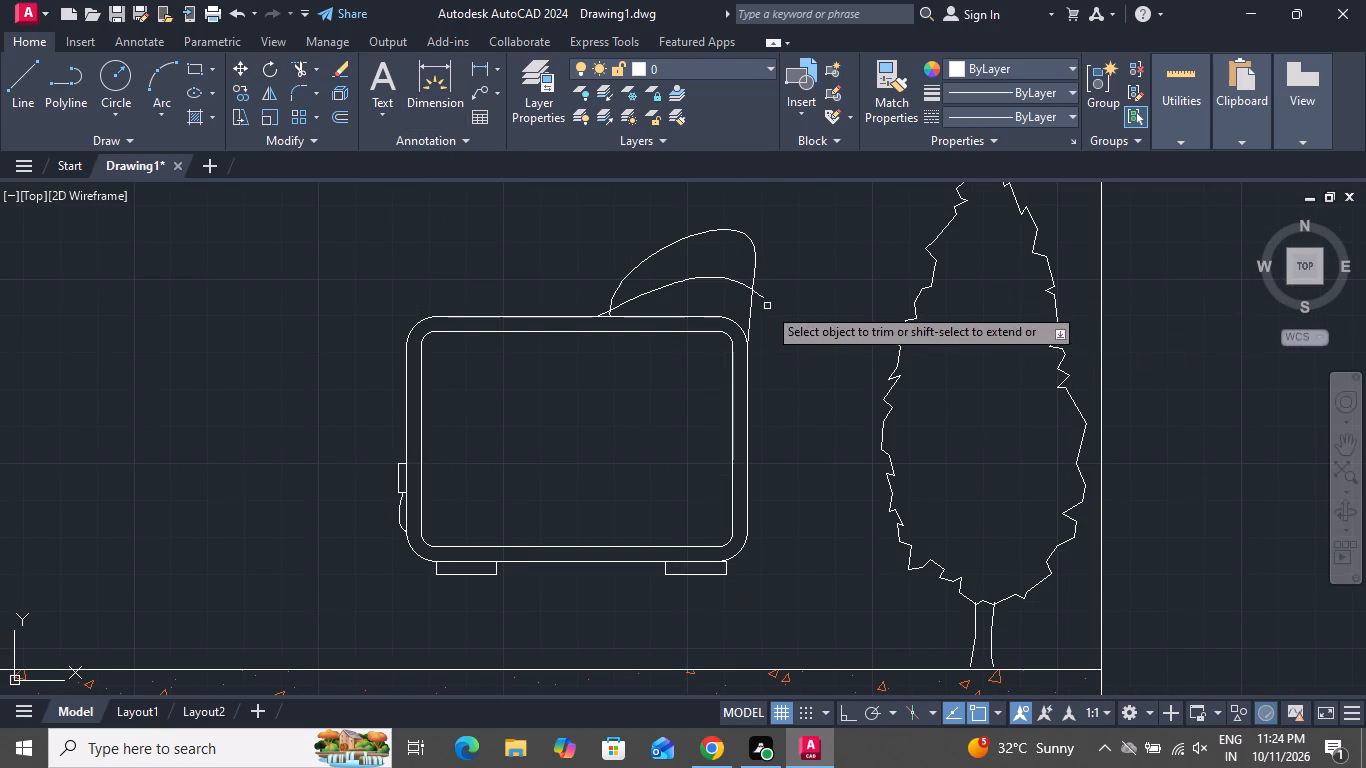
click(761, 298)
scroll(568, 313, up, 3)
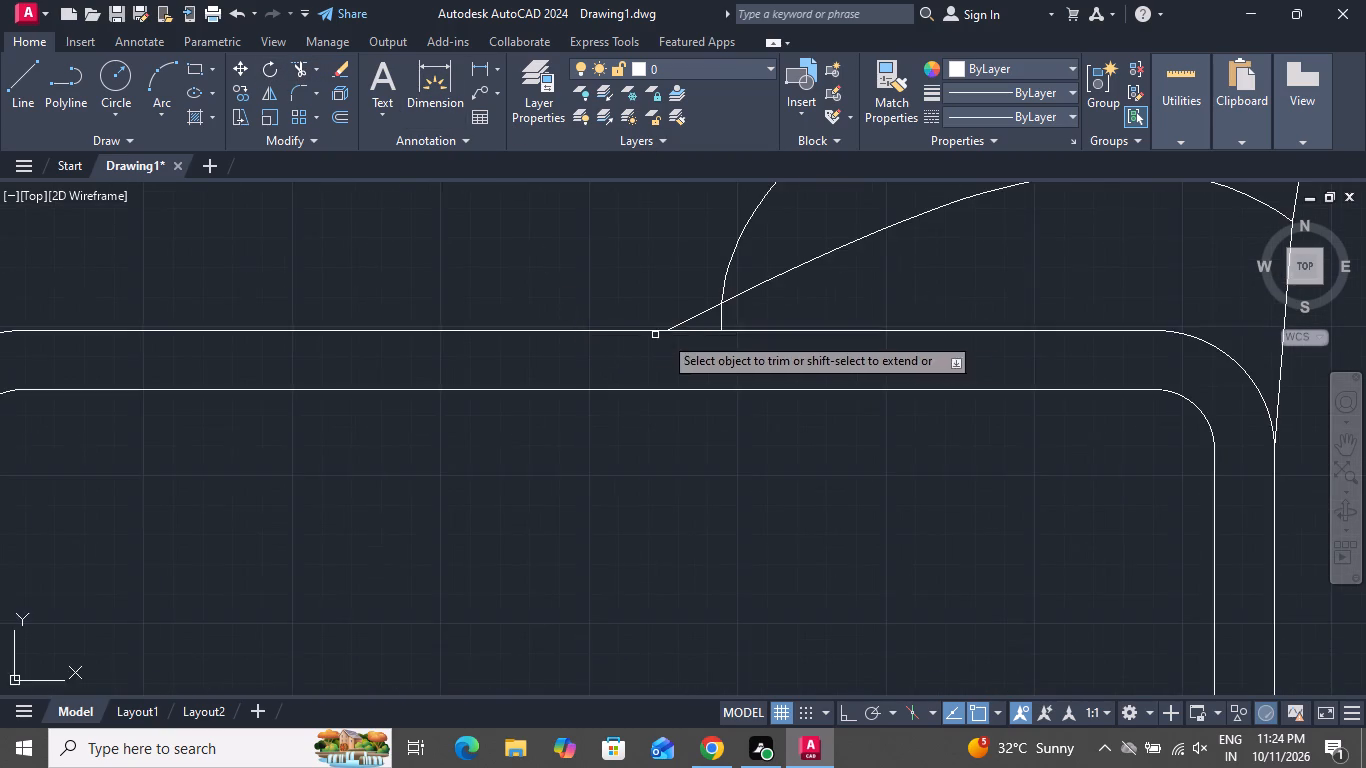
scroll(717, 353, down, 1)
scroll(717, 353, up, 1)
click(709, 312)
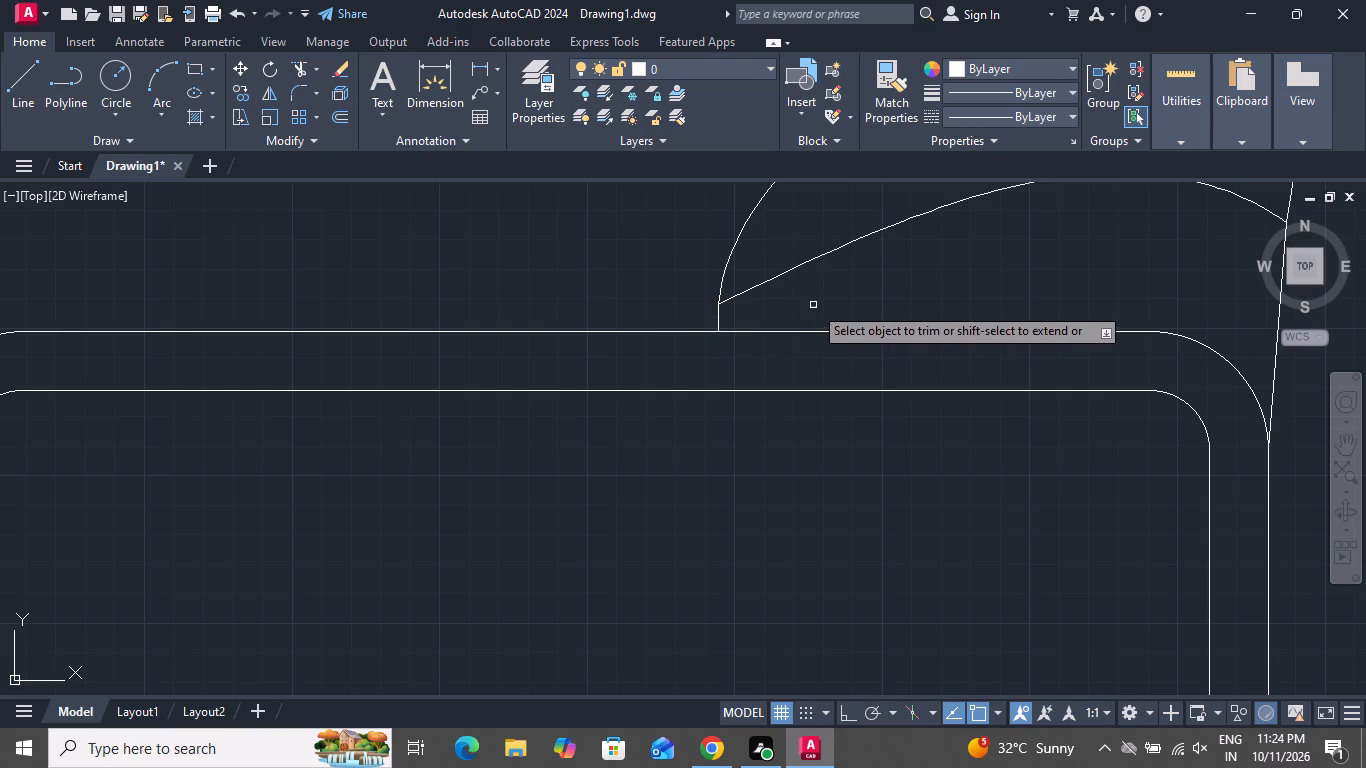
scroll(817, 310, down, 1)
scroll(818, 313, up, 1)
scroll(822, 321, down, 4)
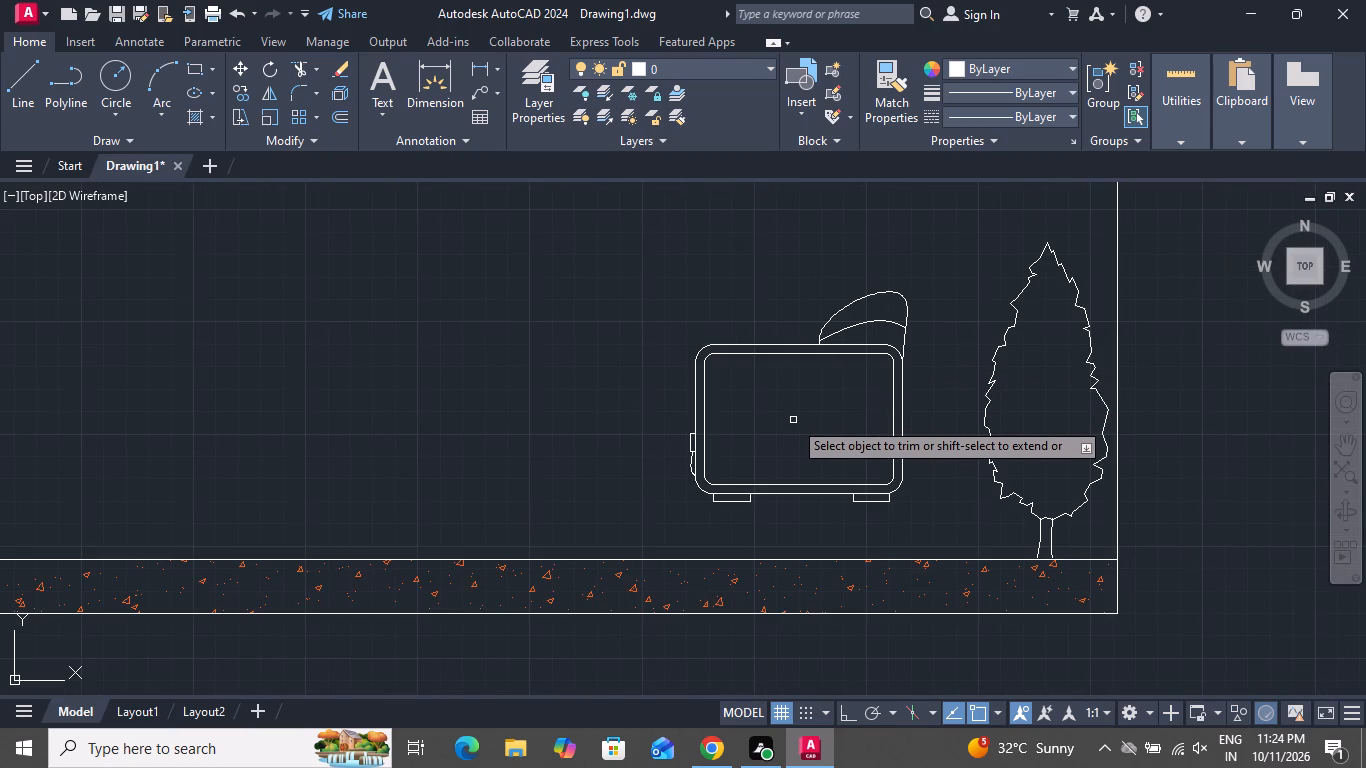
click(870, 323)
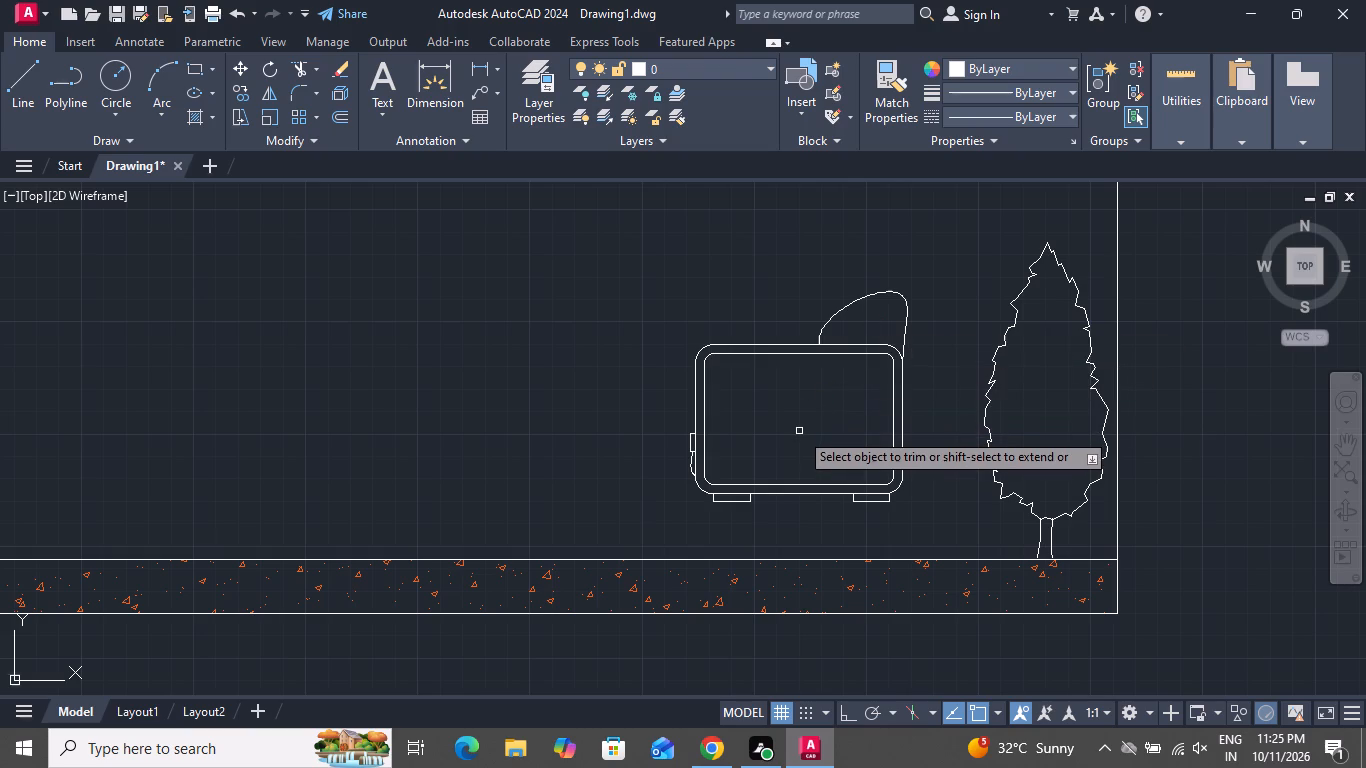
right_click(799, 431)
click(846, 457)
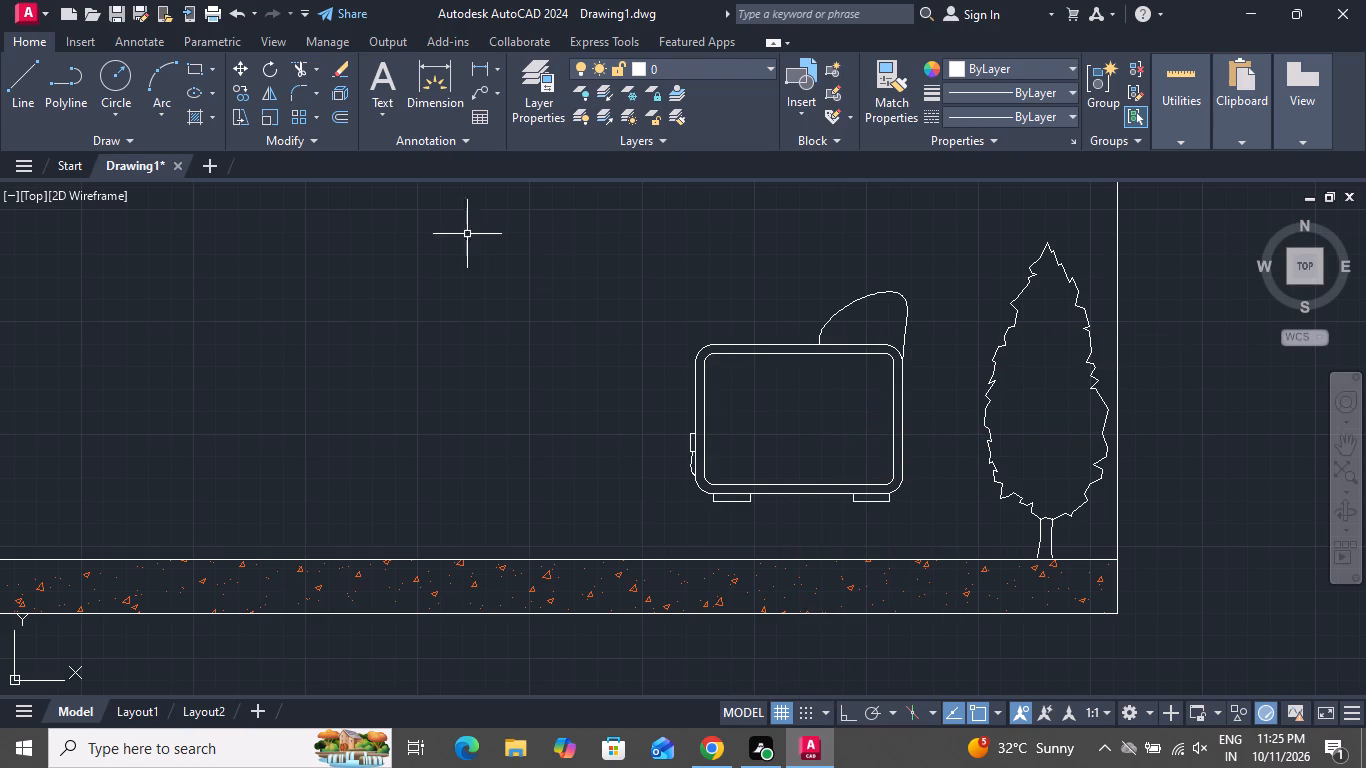
Draw a diagonal line from the upper curve down to the outline's top edge near the corner facing the tree.
click(27, 78)
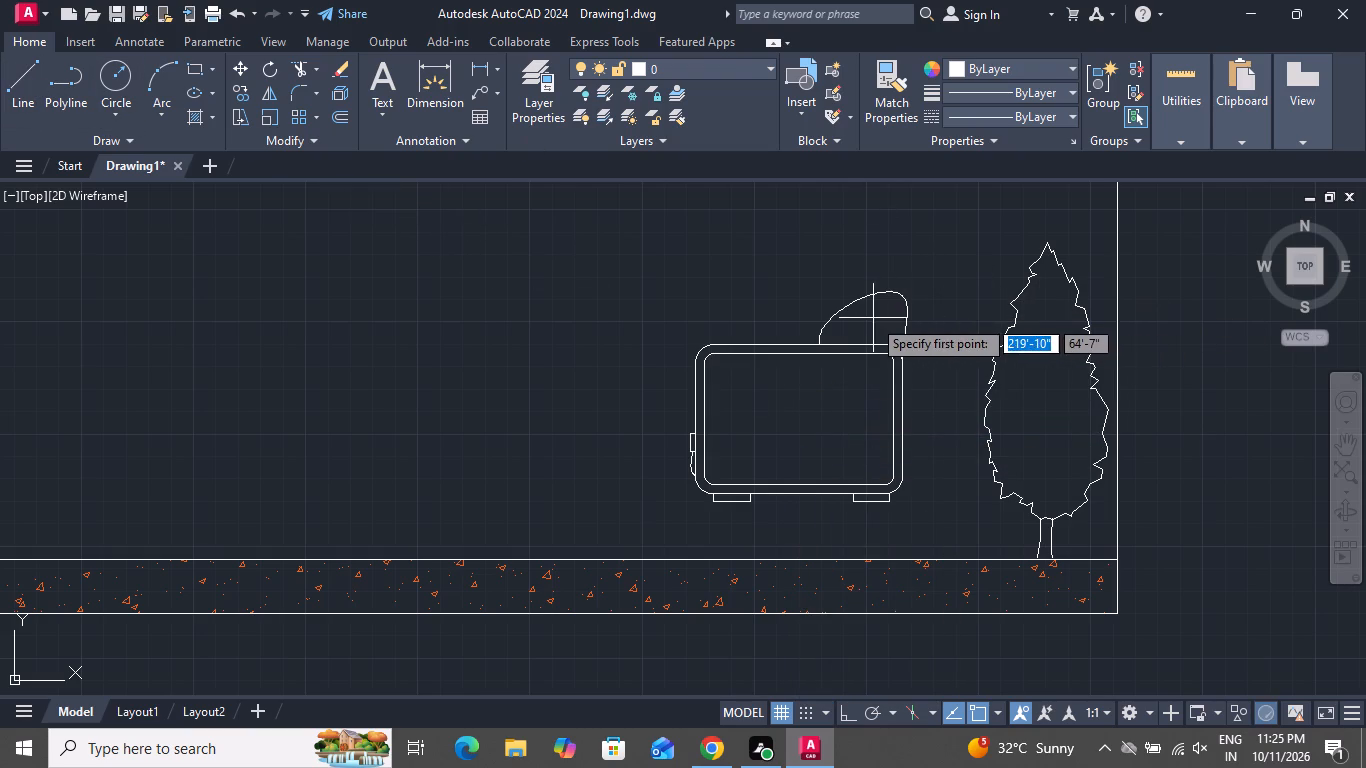
click(843, 308)
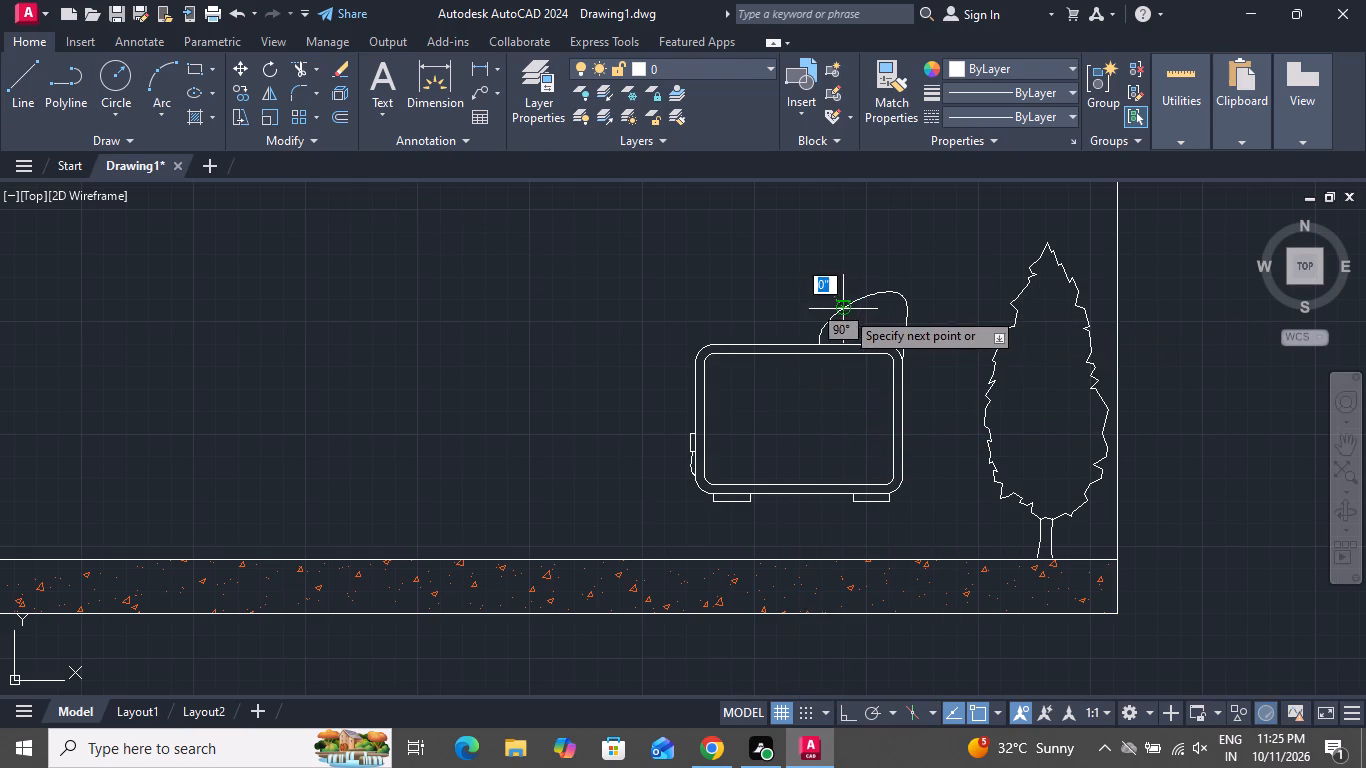
click(878, 344)
right_click(878, 344)
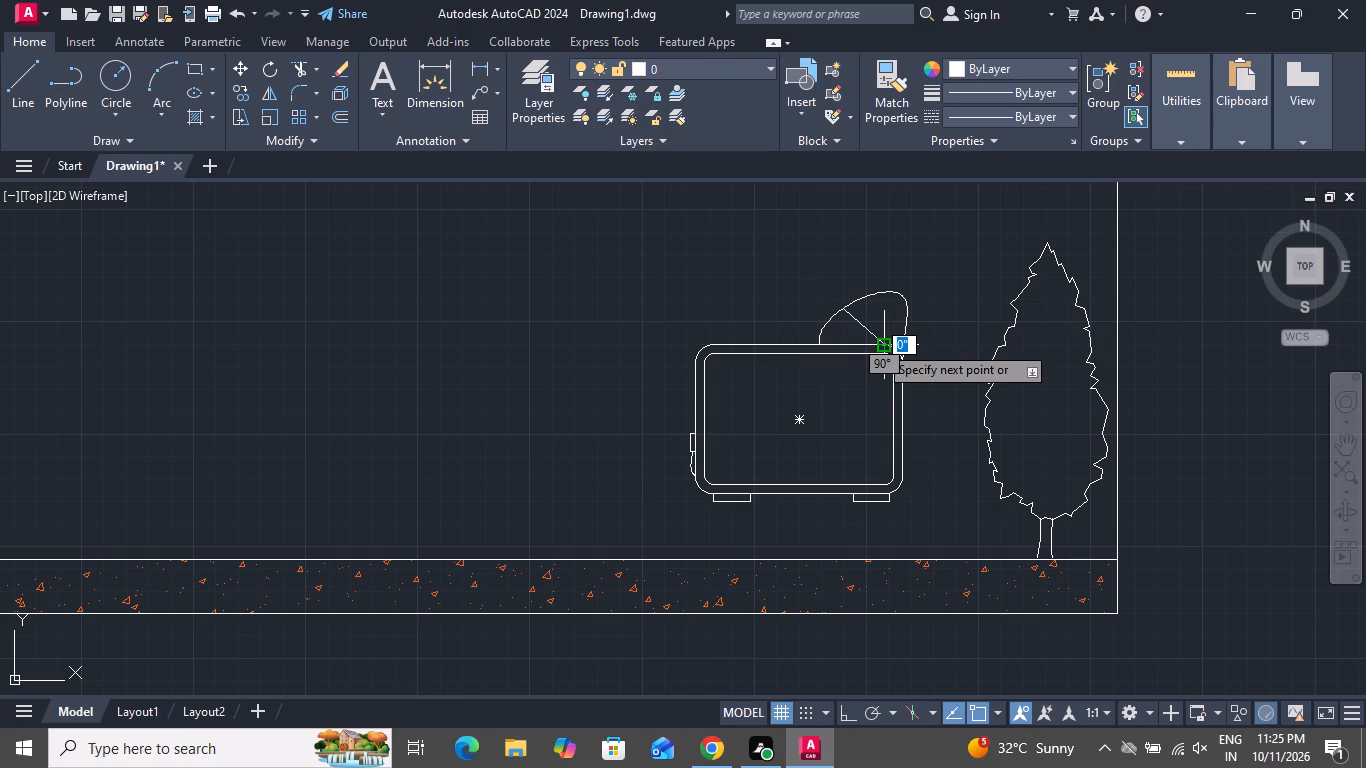
click(924, 379)
Examine the section's portico furniture and tree against the portico layout in the floor plan above.
scroll(772, 379, down, 3)
scroll(771, 380, up, 1)
scroll(770, 382, down, 1)
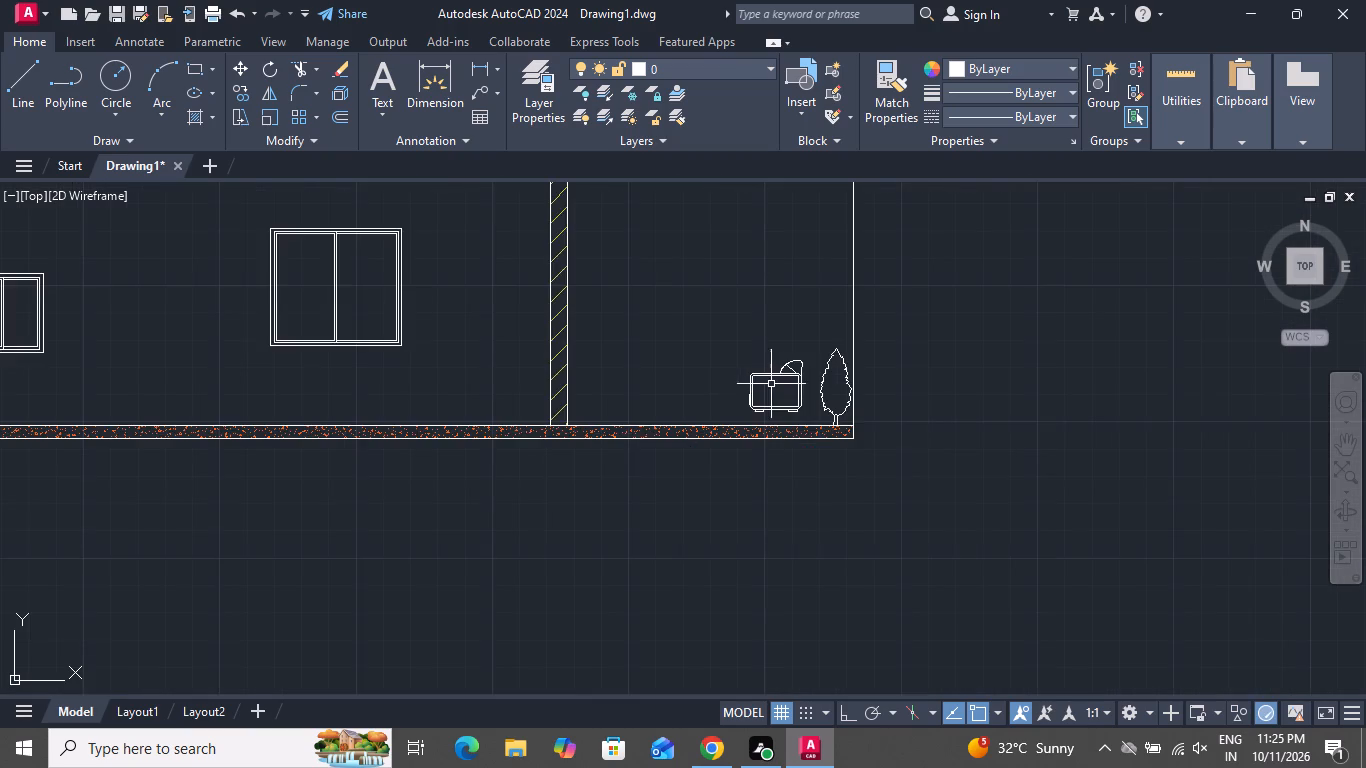
scroll(772, 384, up, 1)
scroll(781, 415, down, 2)
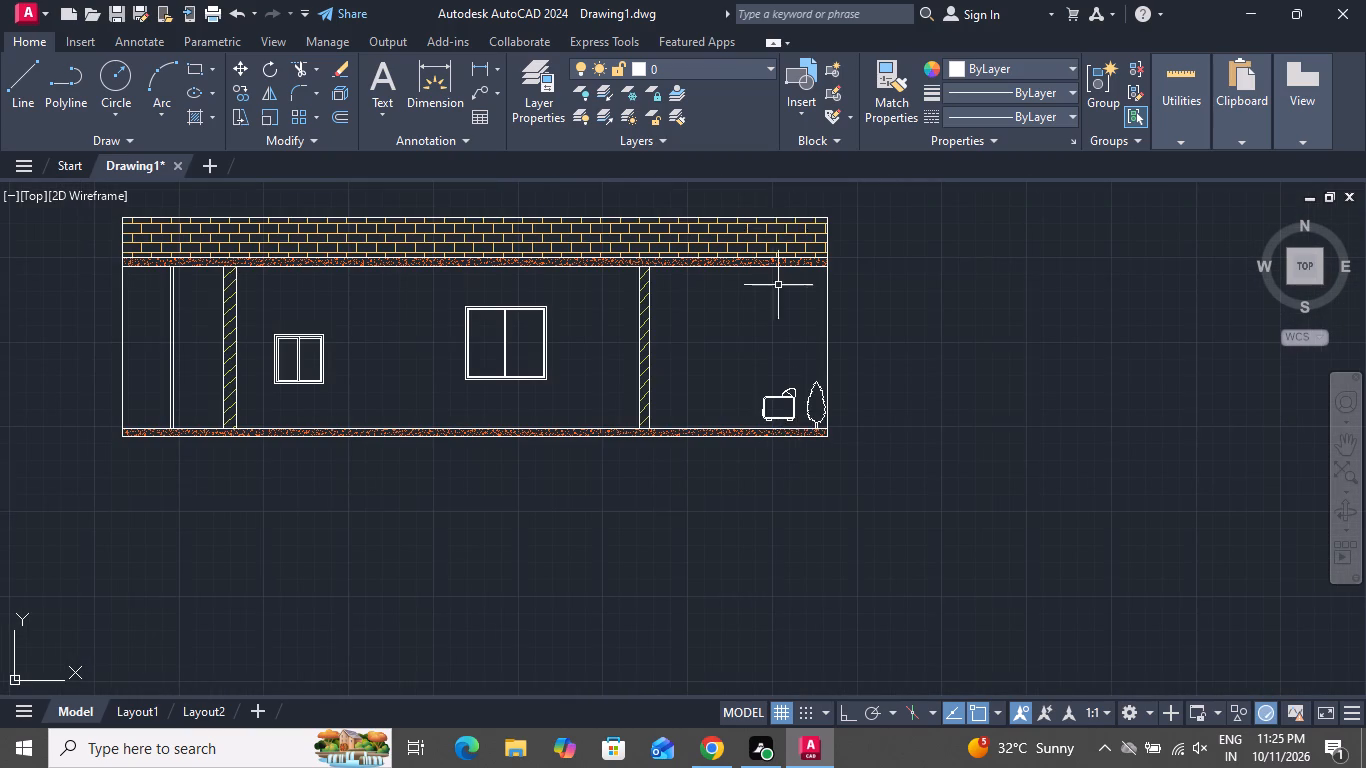
scroll(785, 306, down, 3)
scroll(766, 215, up, 2)
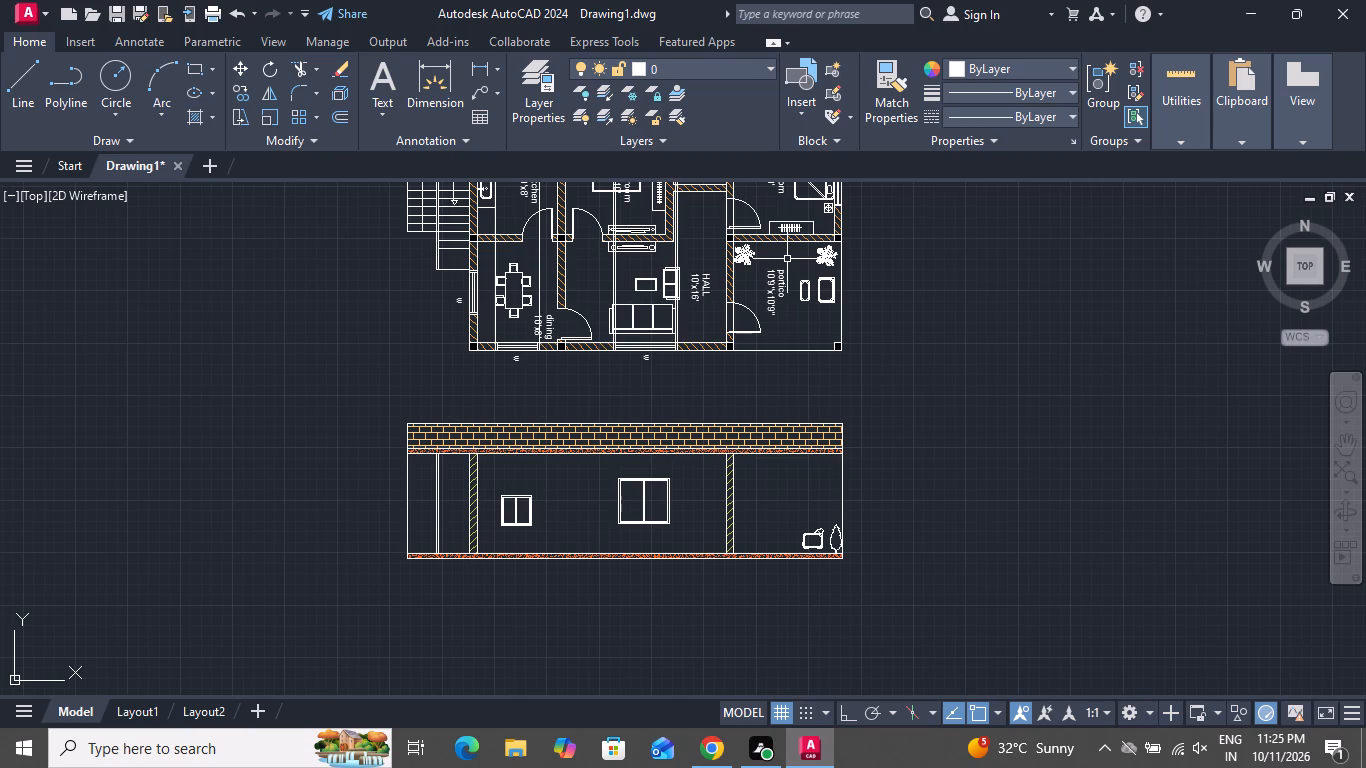
scroll(872, 593, up, 3)
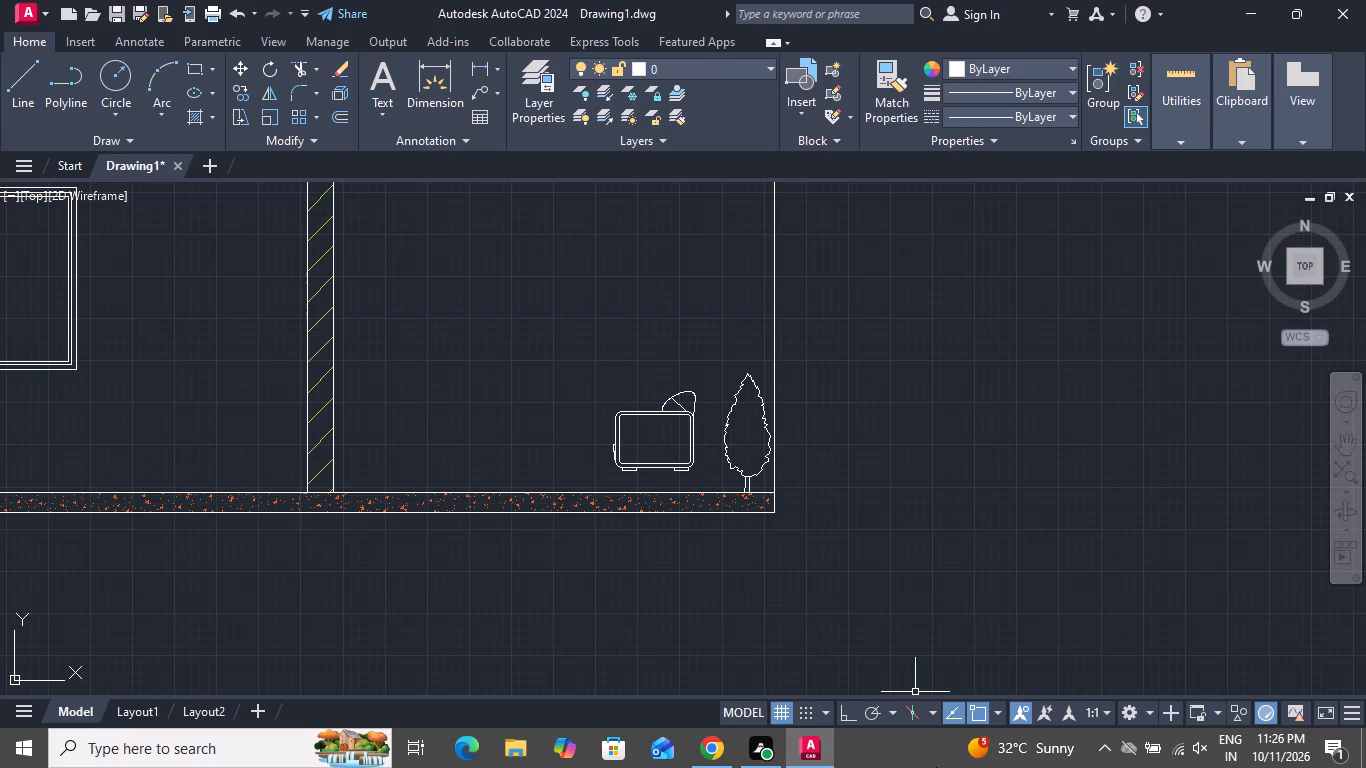
scroll(761, 753, down, 2)
scroll(517, 604, down, 3)
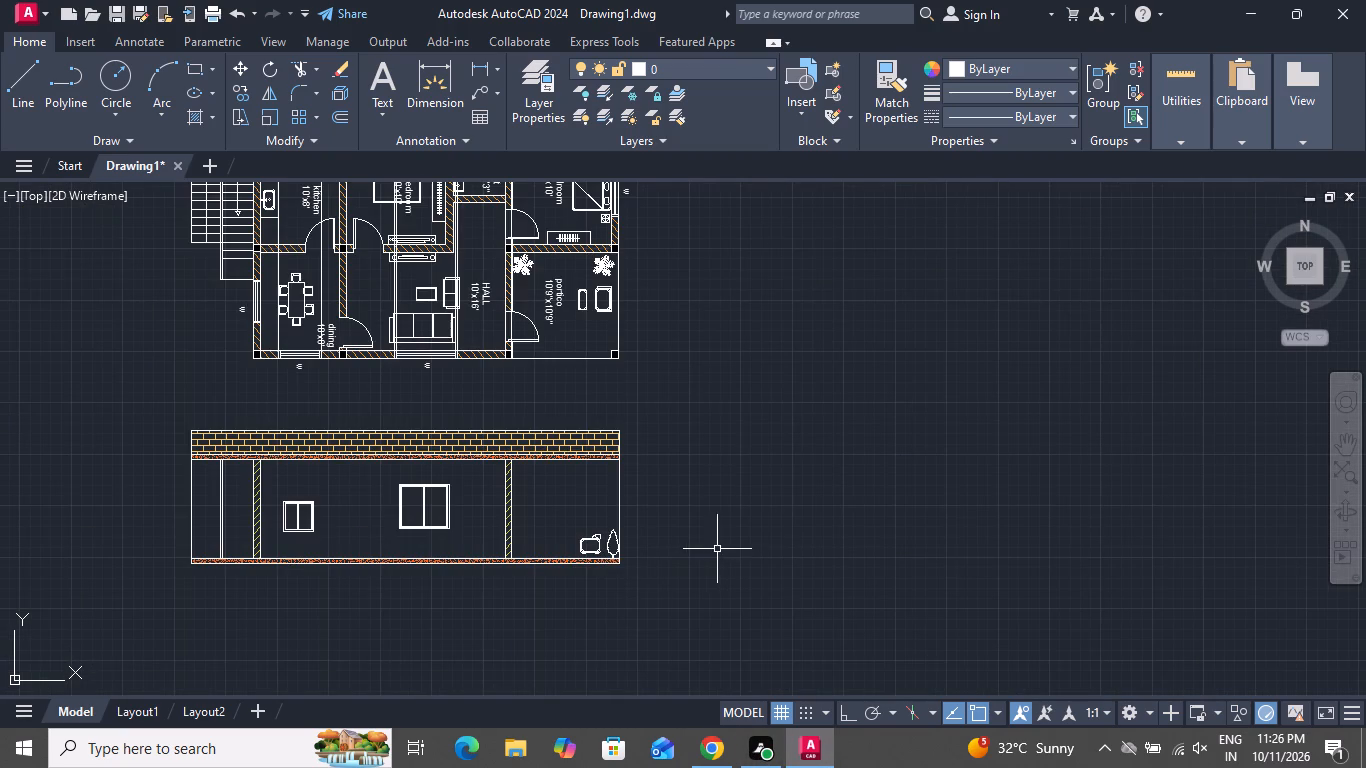
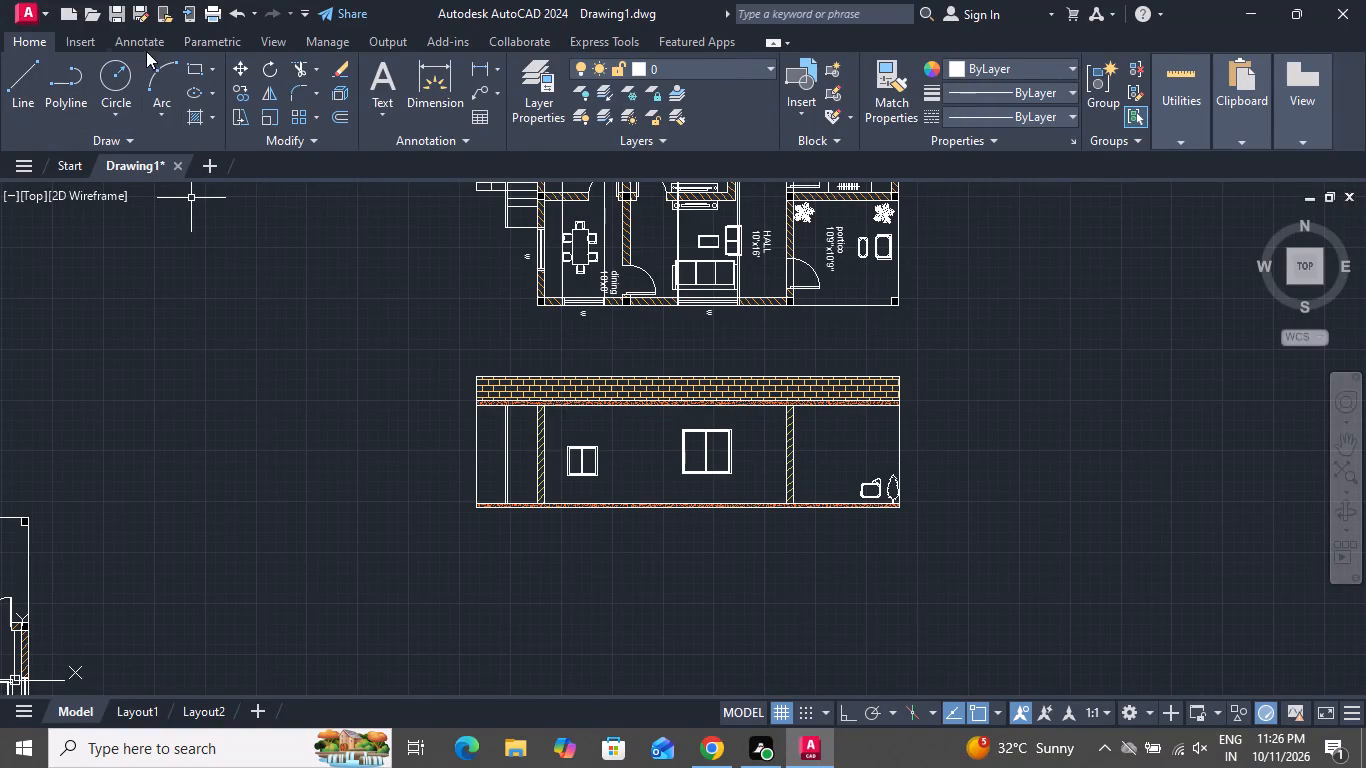
Draw a thin horizontal rectangle about 3'-8" by 1" in the section's portico, between the hatched wall and the rounded chair-like furniture.
click(189, 64)
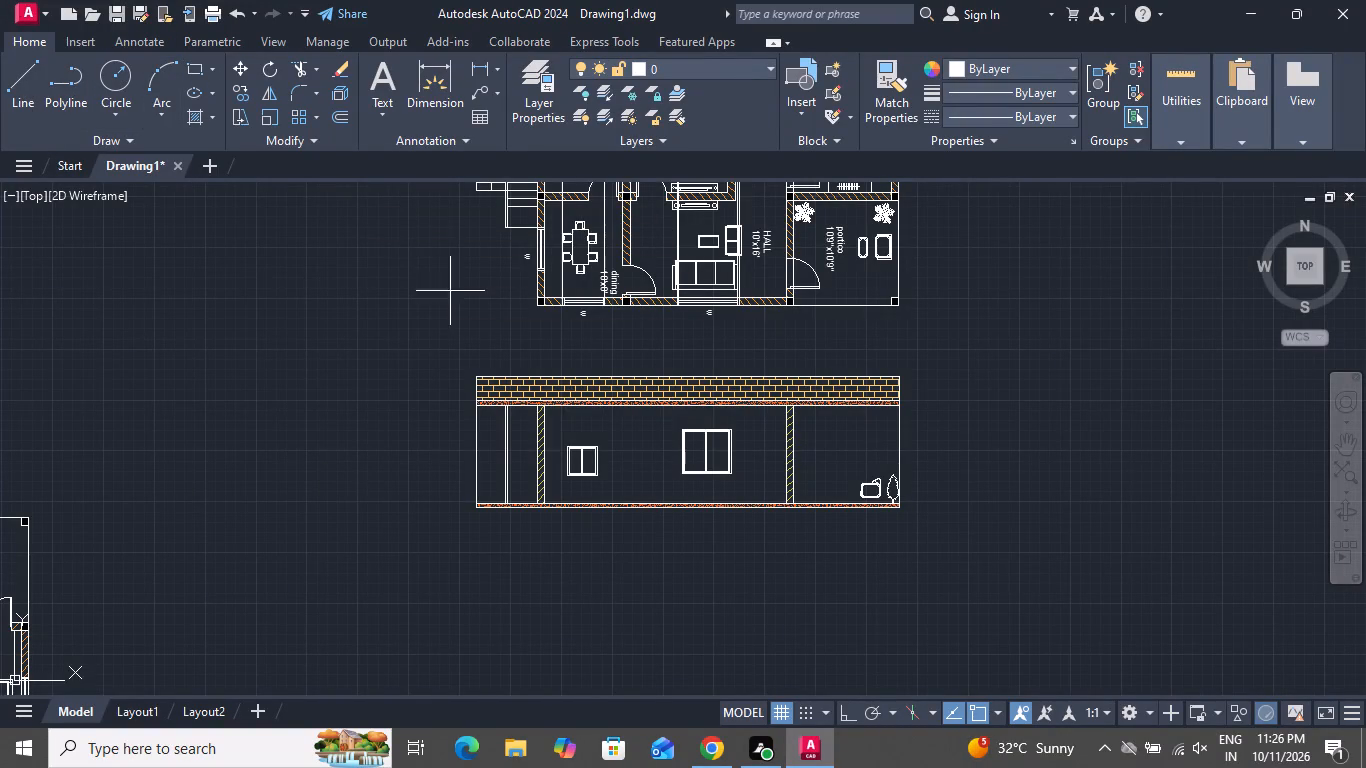
scroll(821, 498, up, 2)
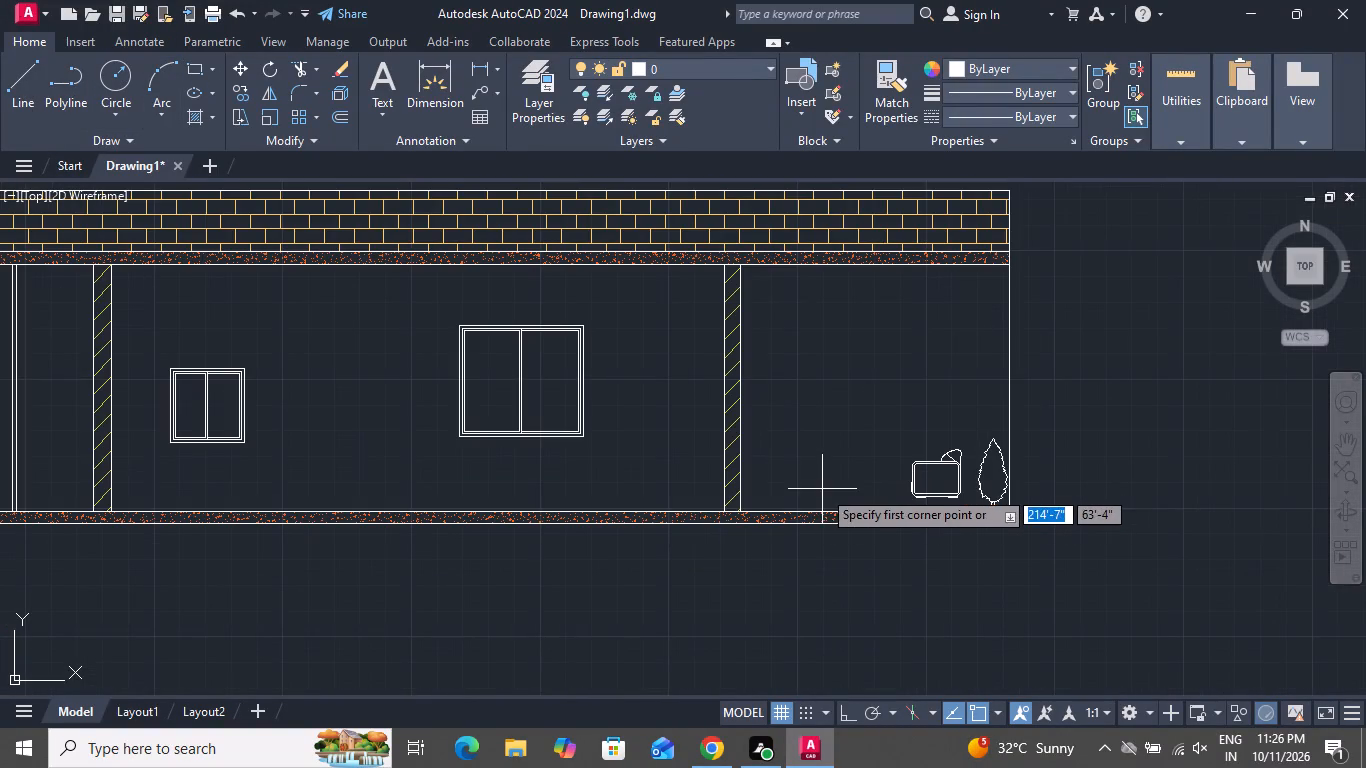
click(806, 459)
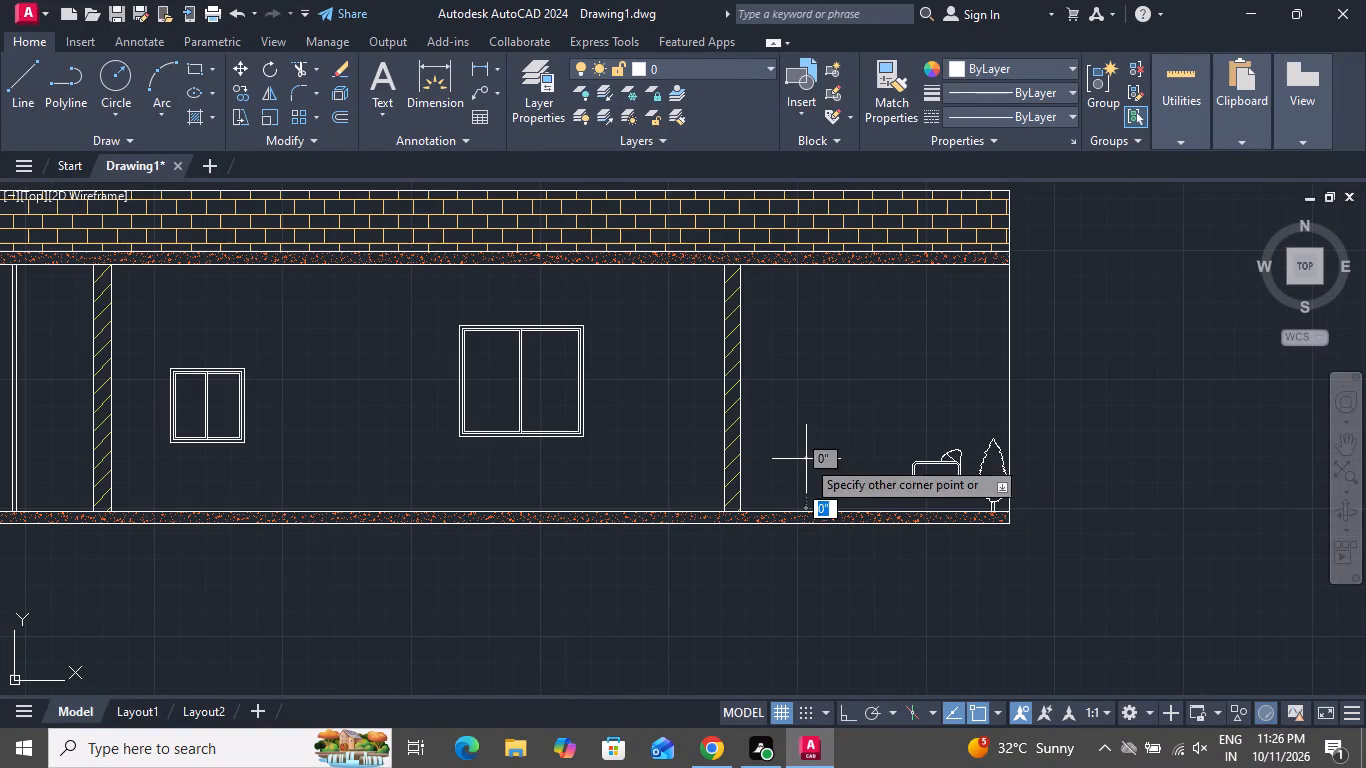
click(897, 456)
scroll(897, 456, up, 2)
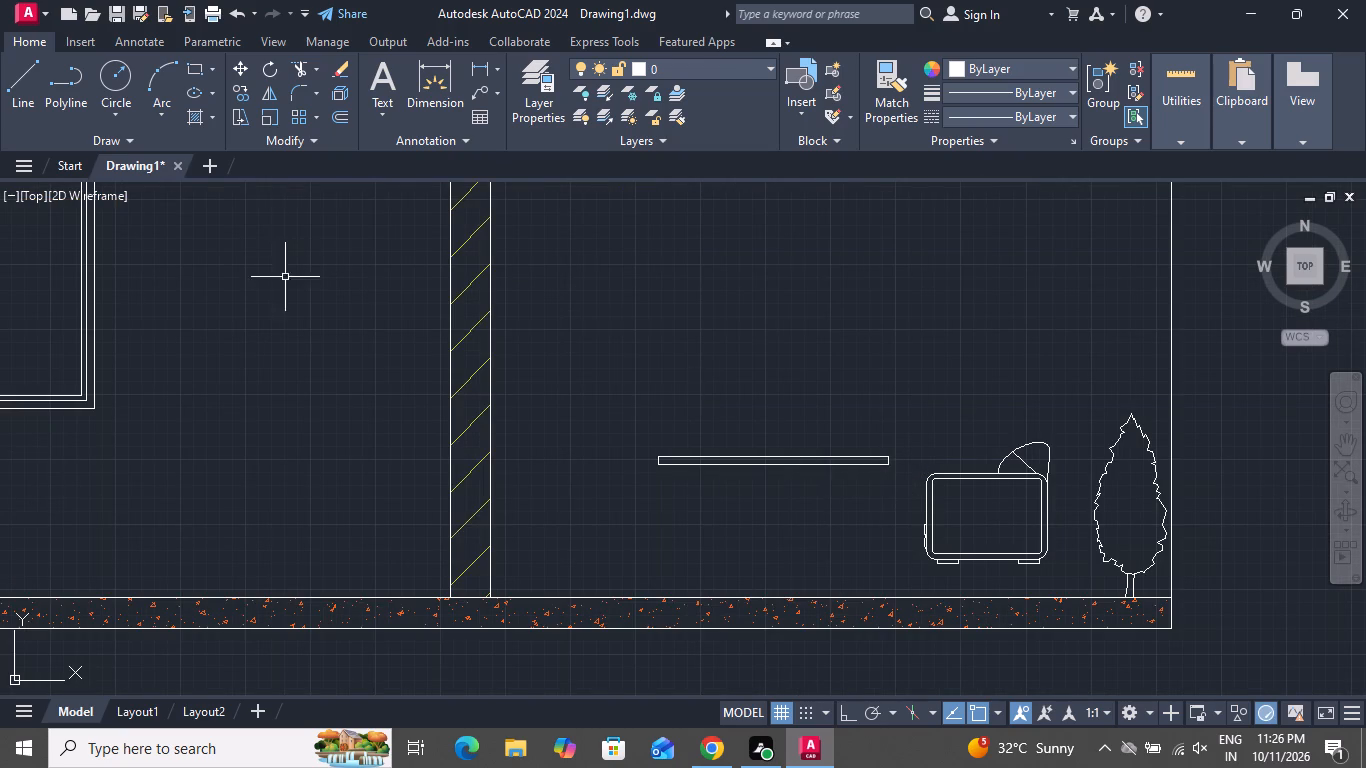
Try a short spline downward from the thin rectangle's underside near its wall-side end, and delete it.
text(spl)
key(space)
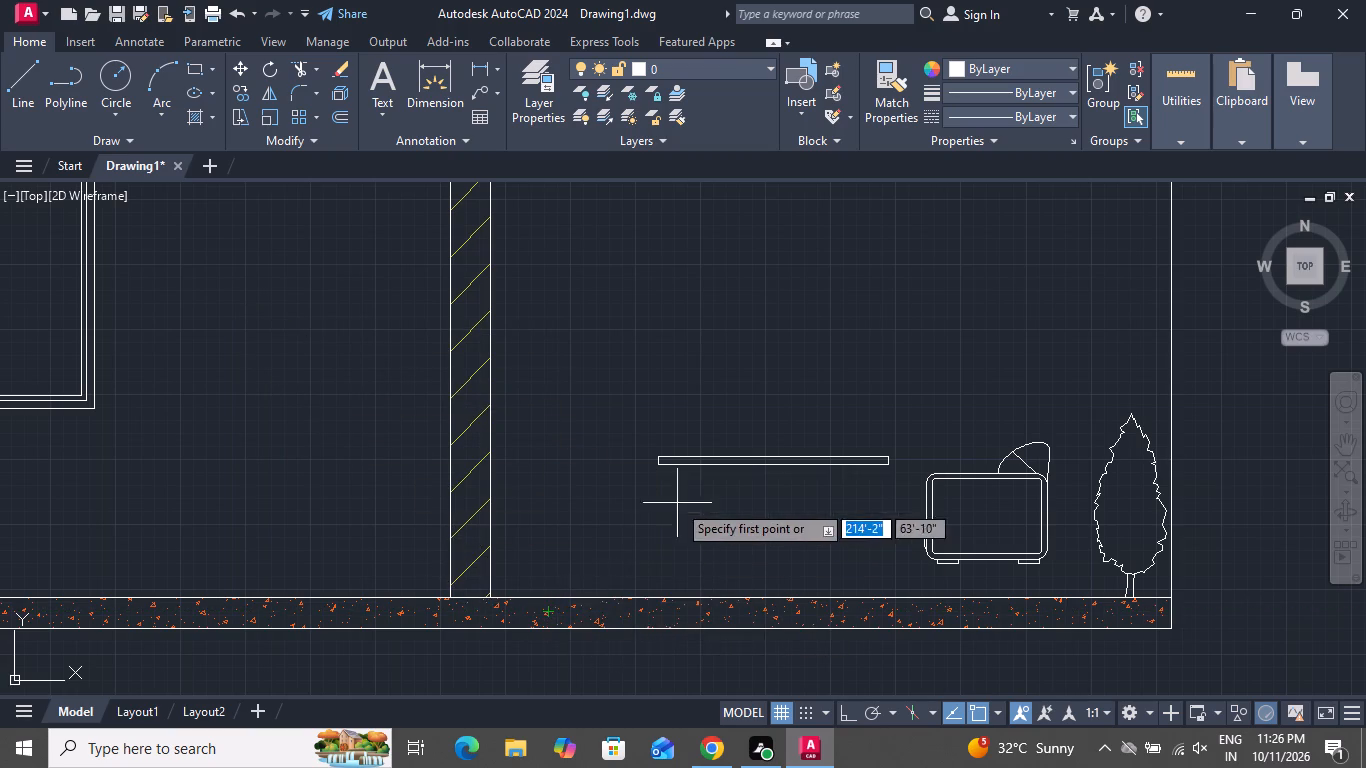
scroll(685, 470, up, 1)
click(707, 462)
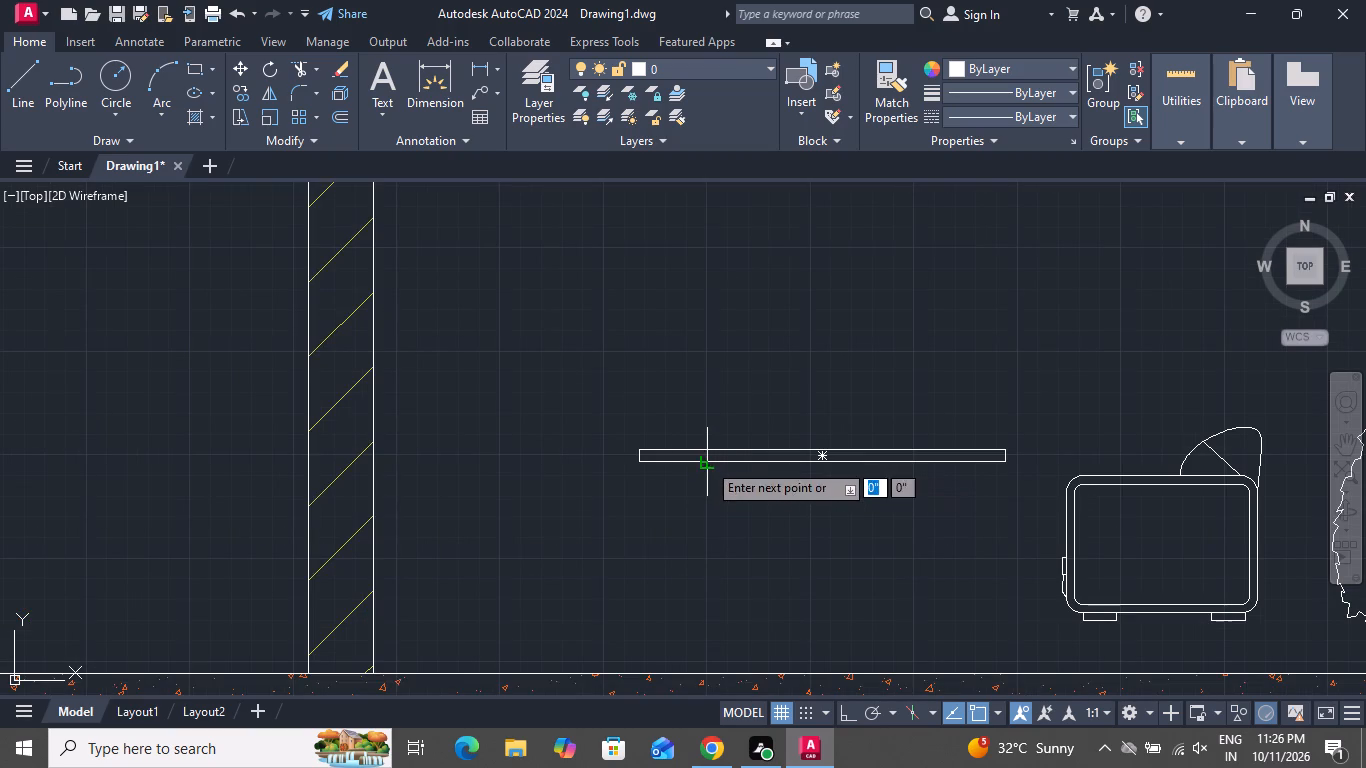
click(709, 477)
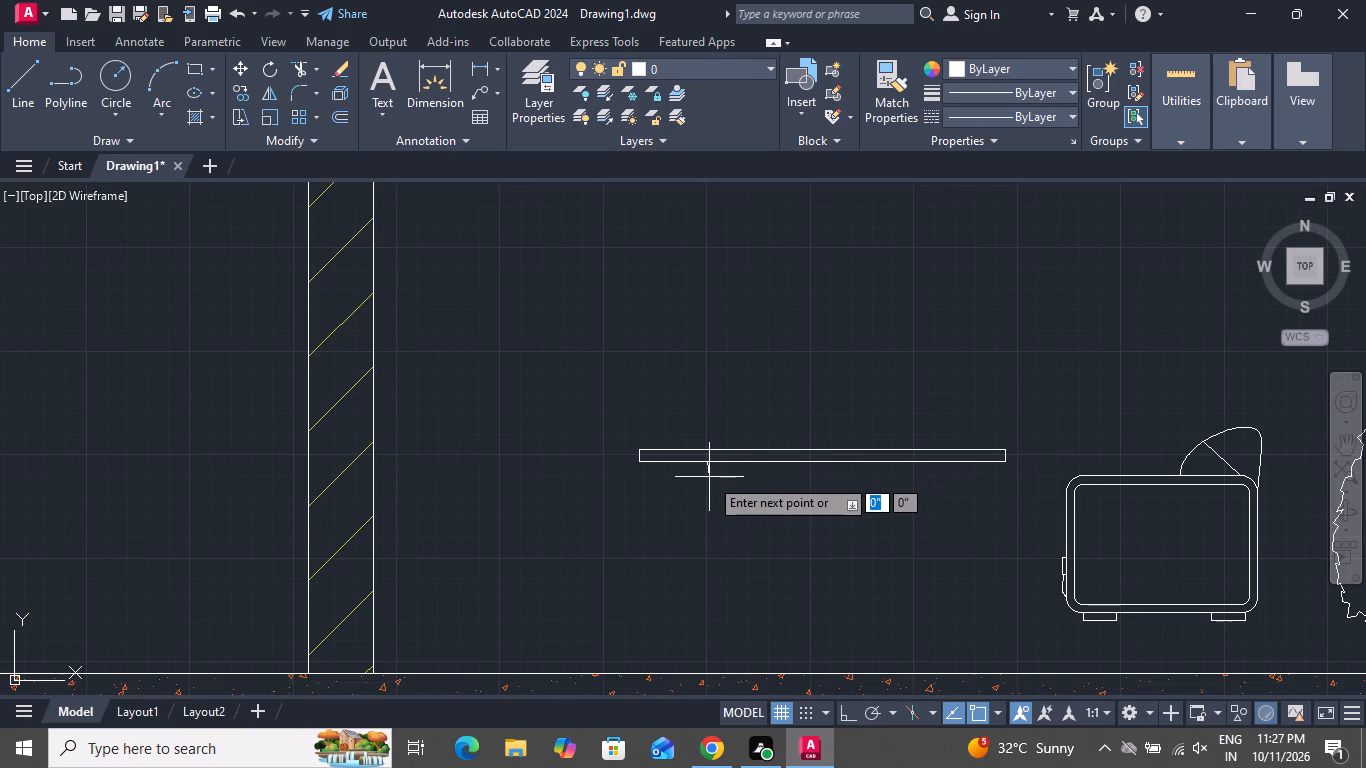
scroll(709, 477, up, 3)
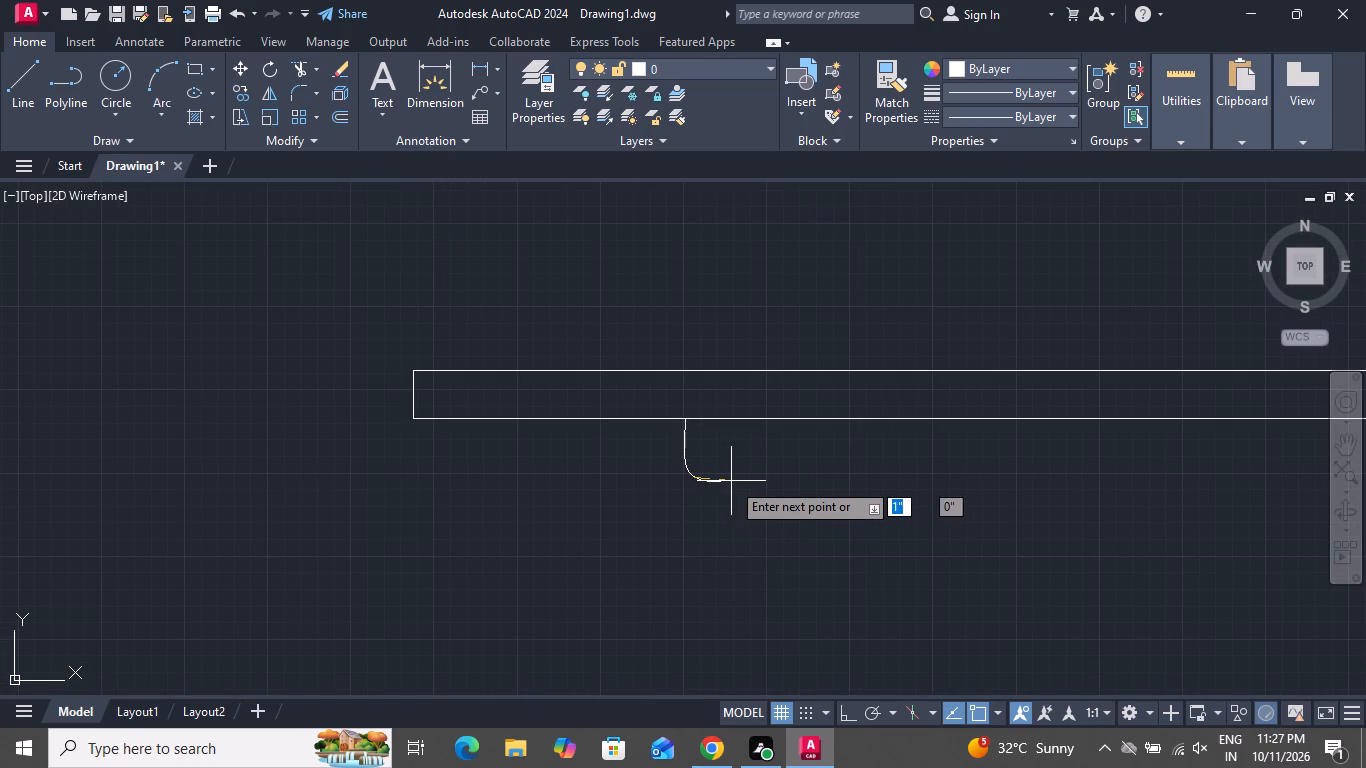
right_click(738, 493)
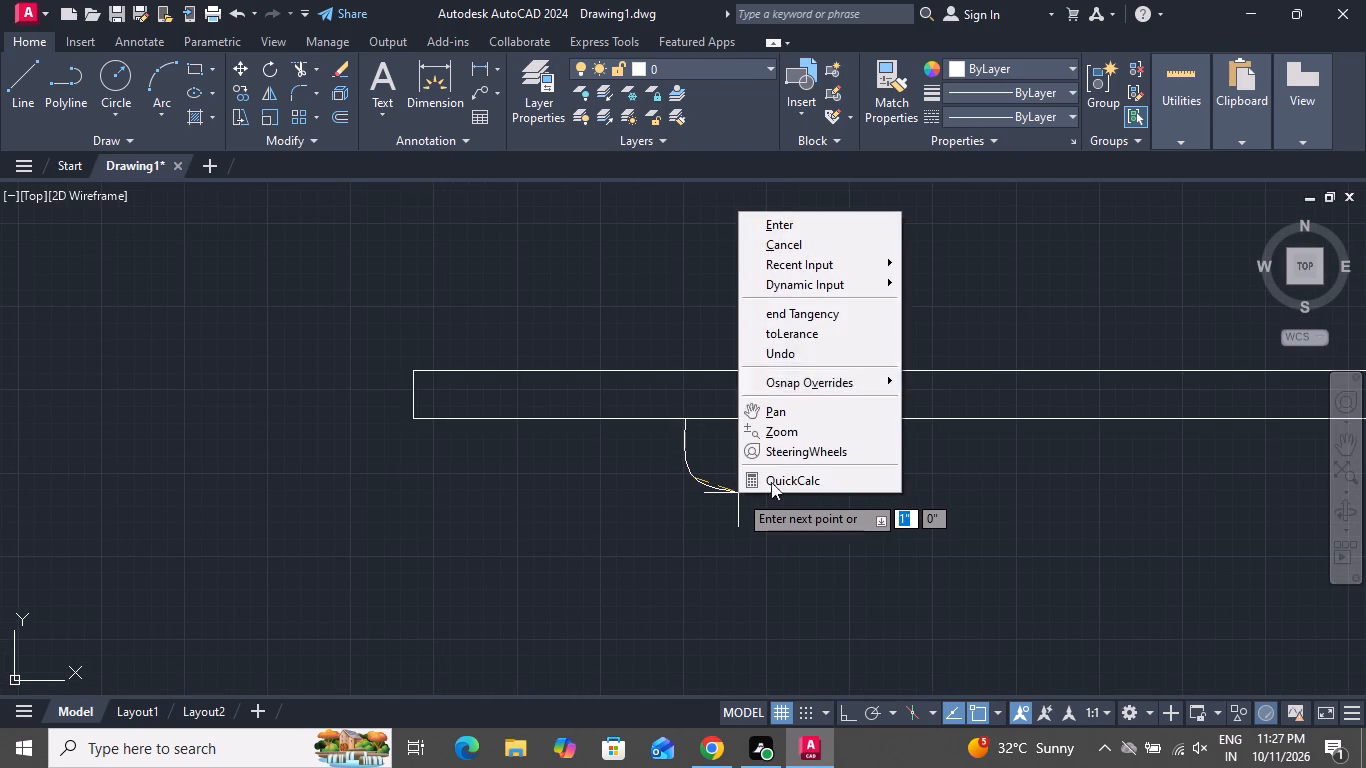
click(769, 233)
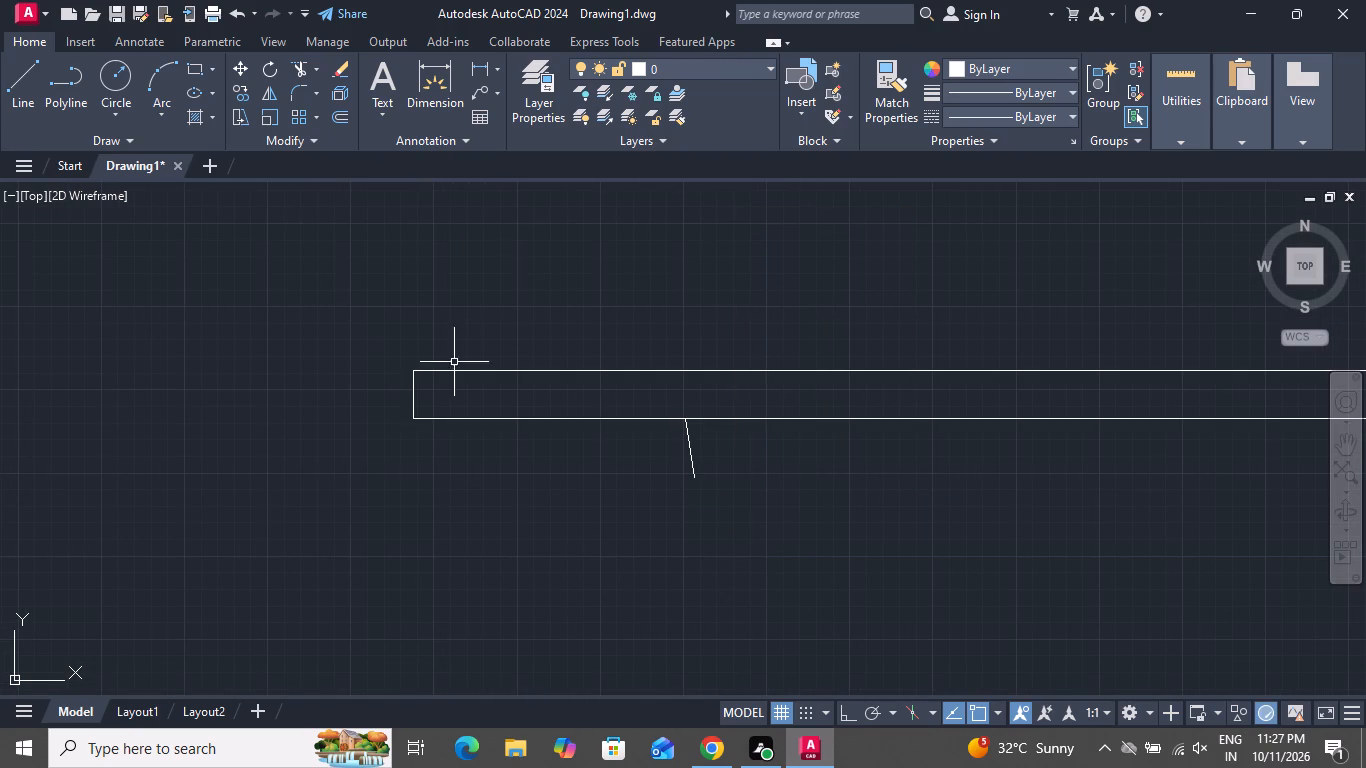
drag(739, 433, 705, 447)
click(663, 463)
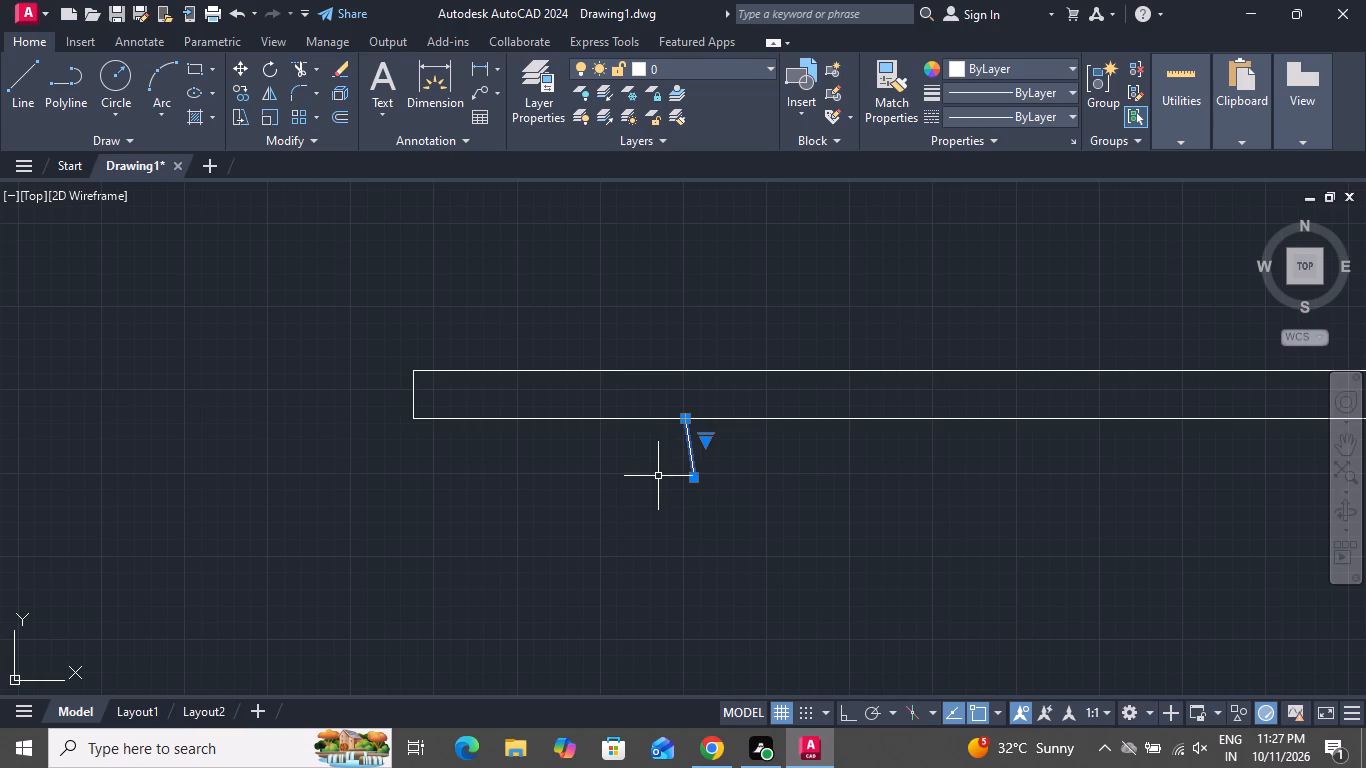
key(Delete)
Draw a vertical line about 1" long down from the thin rectangle's underside, inset from its wall-side end.
click(26, 84)
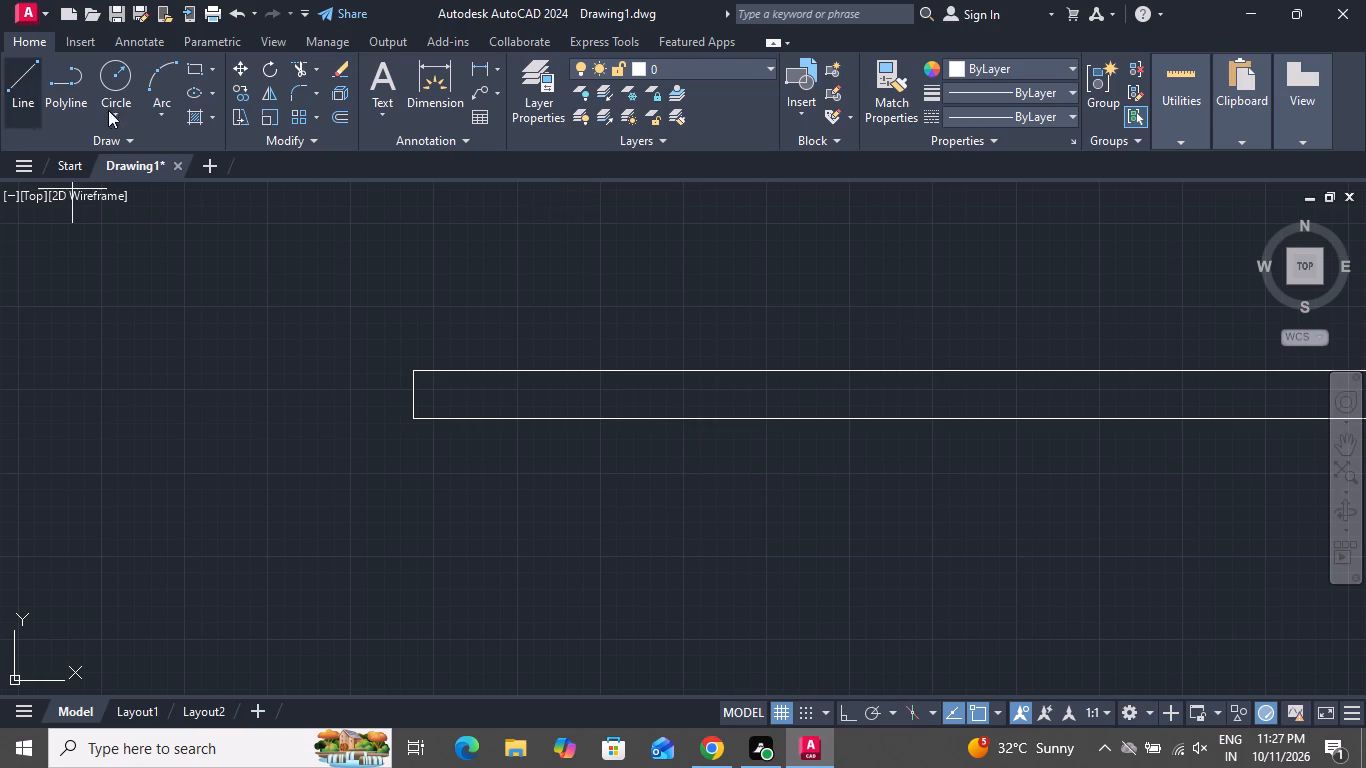
click(687, 418)
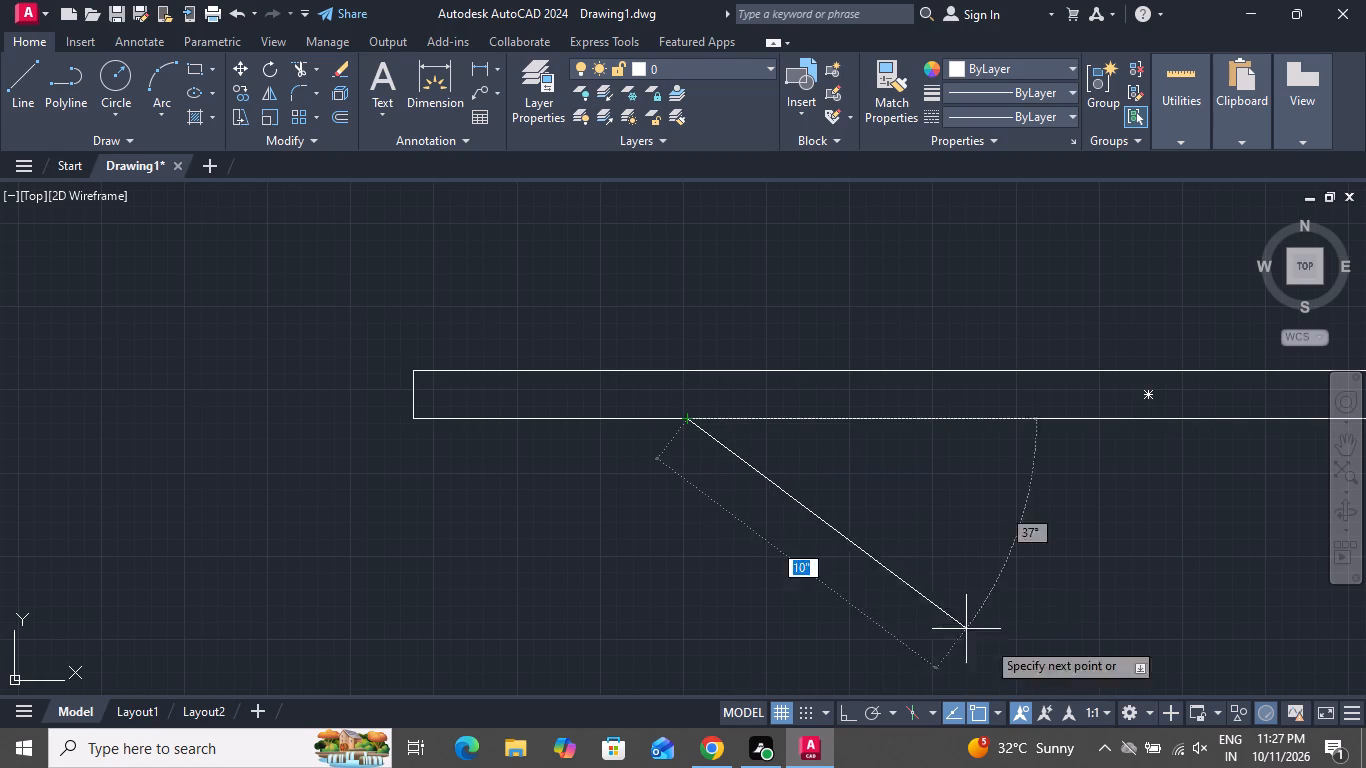
click(846, 708)
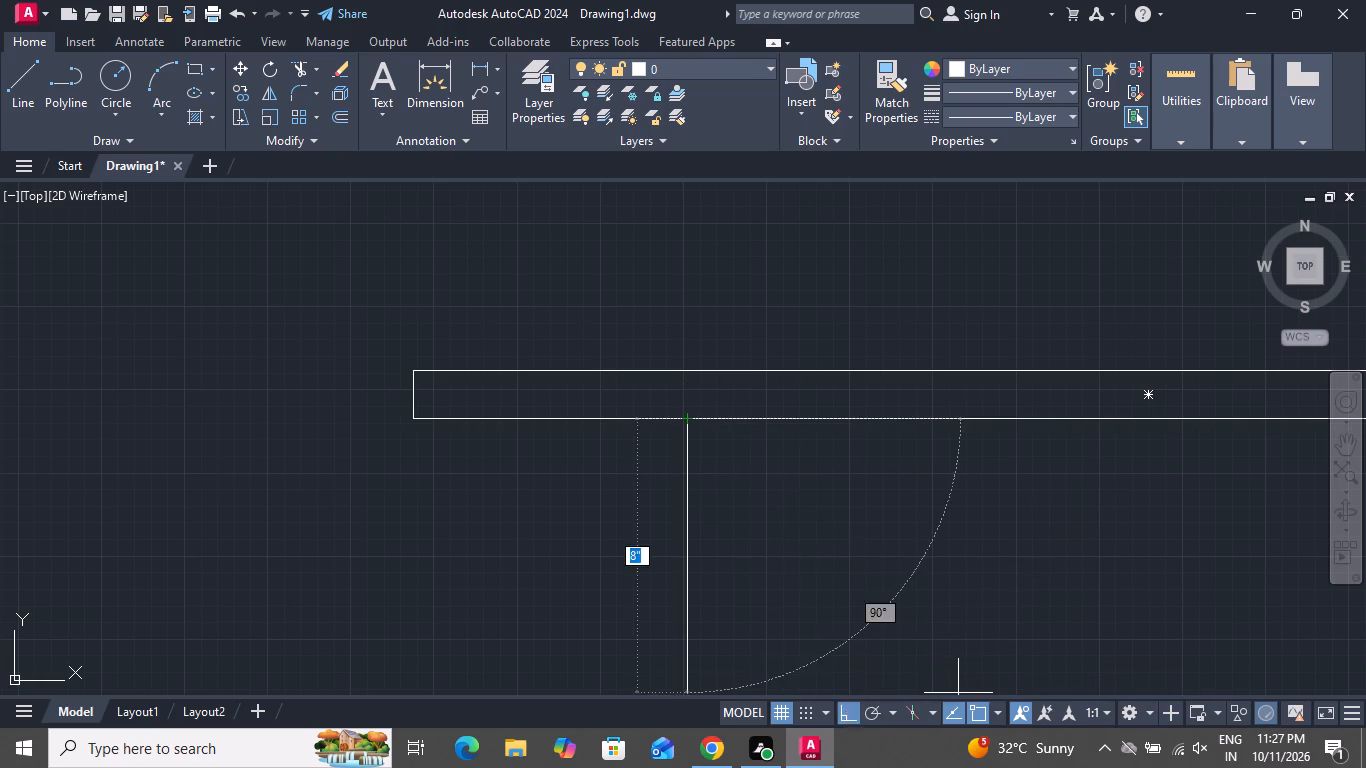
click(692, 444)
right_click(709, 468)
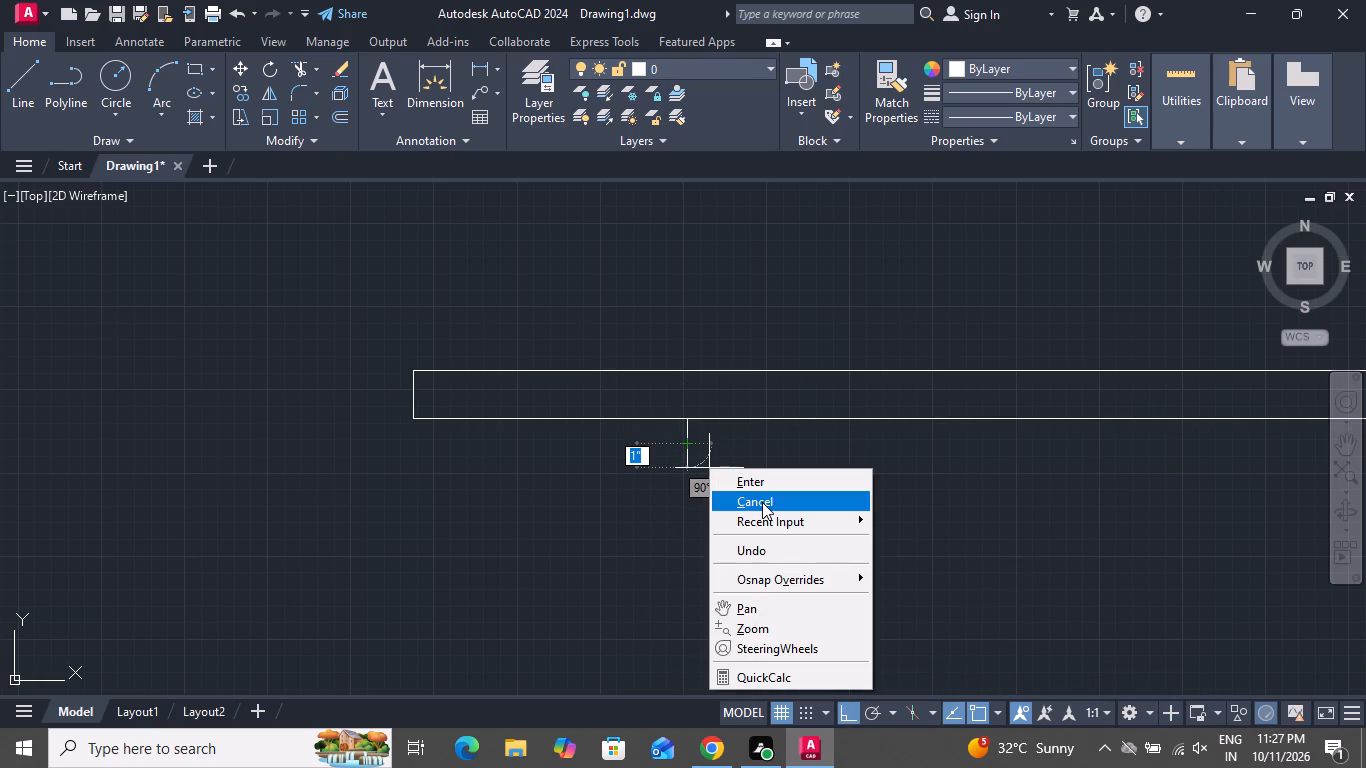
click(762, 502)
click(842, 709)
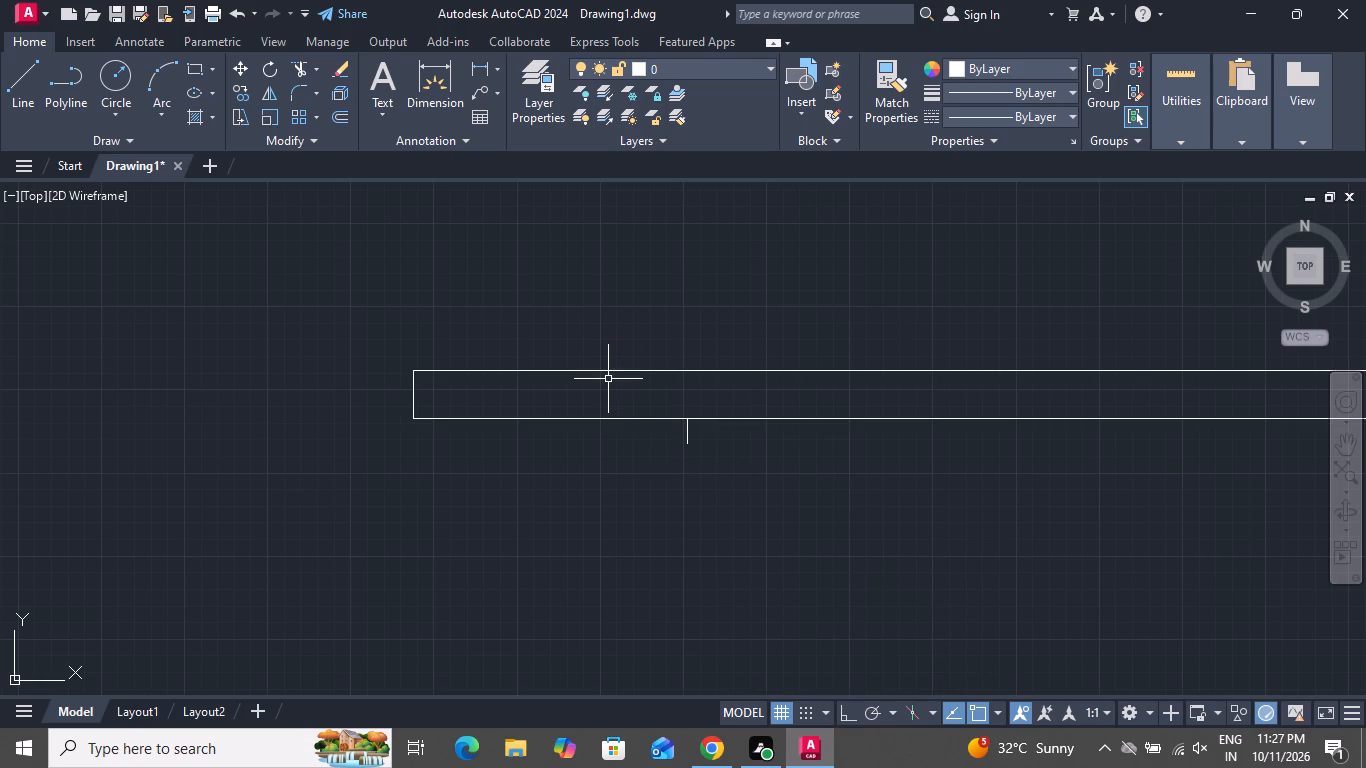
Draw a spline from the short vertical line's lower end, sloping down away from the wall and hooking up at its end.
text(spl)
key(space)
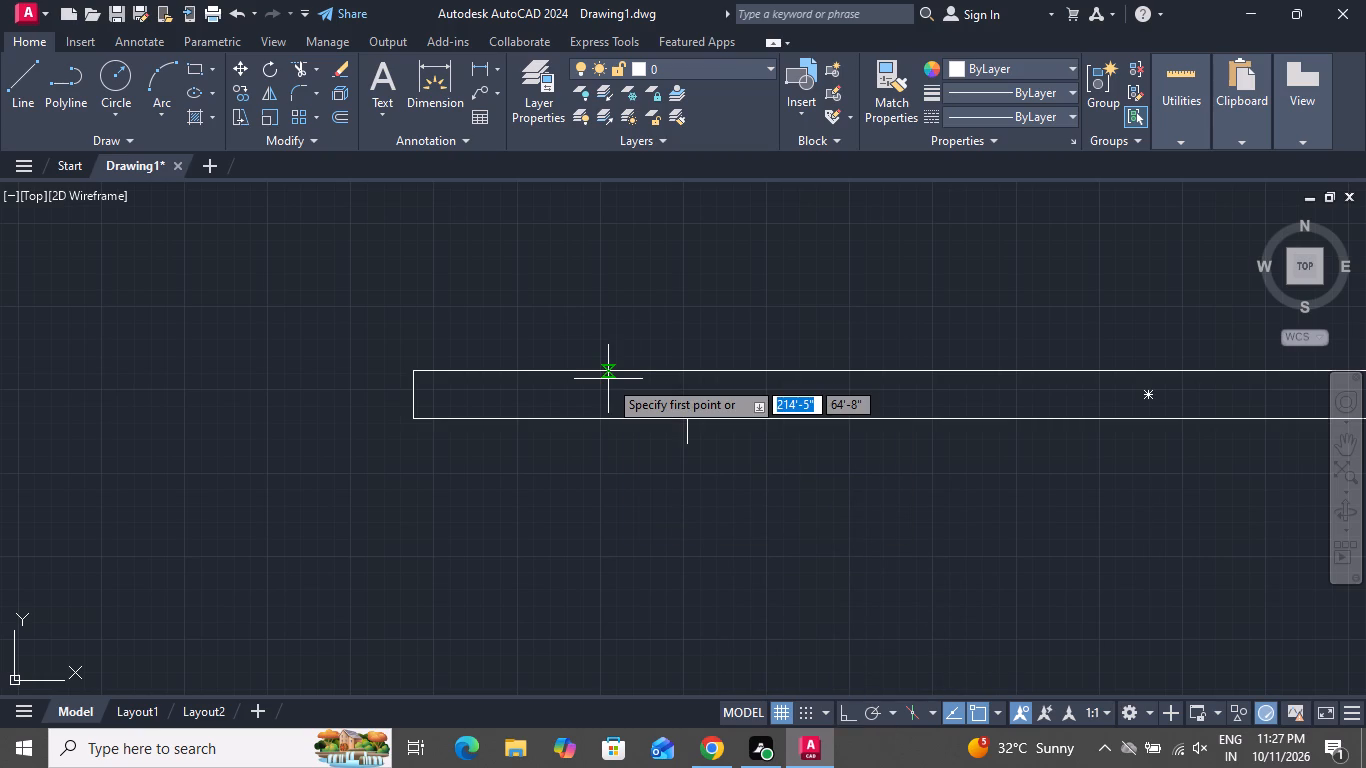
scroll(842, 643, up, 2)
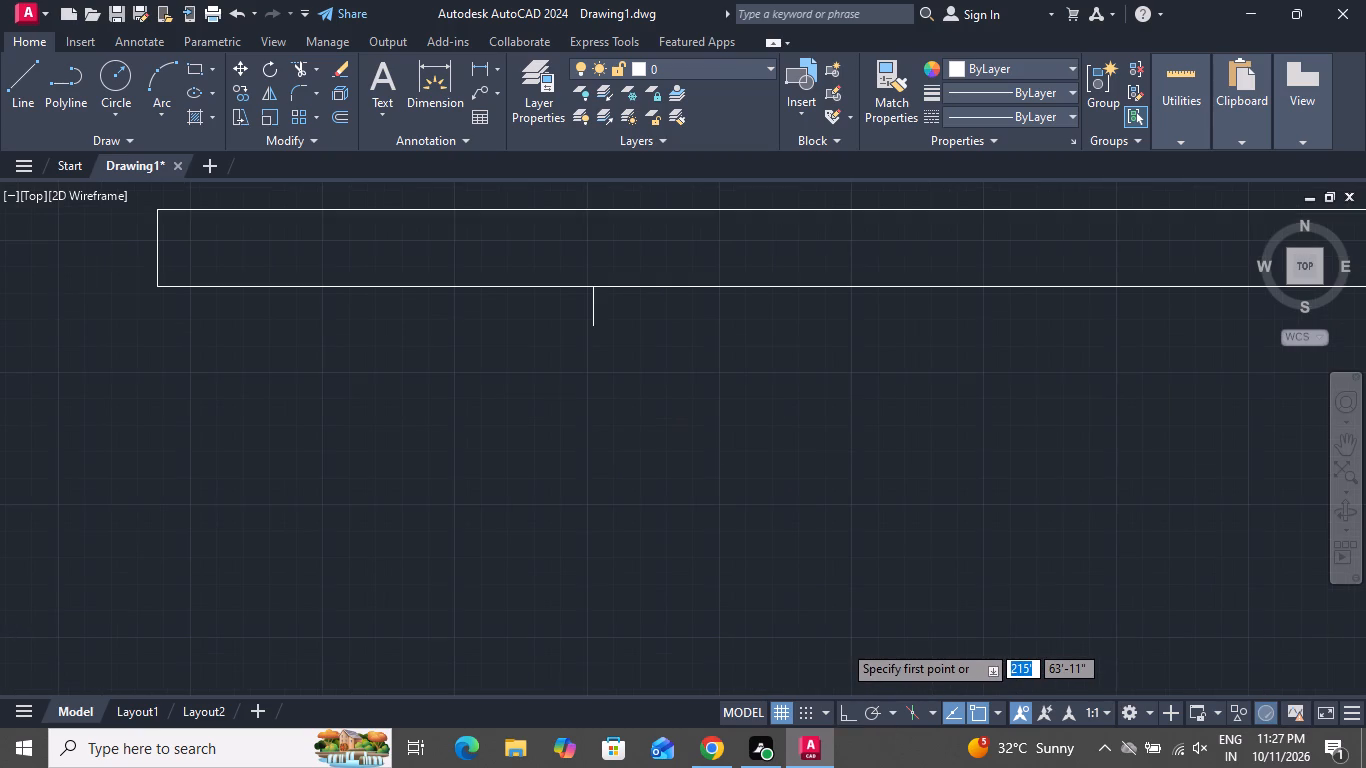
scroll(842, 643, down, 1)
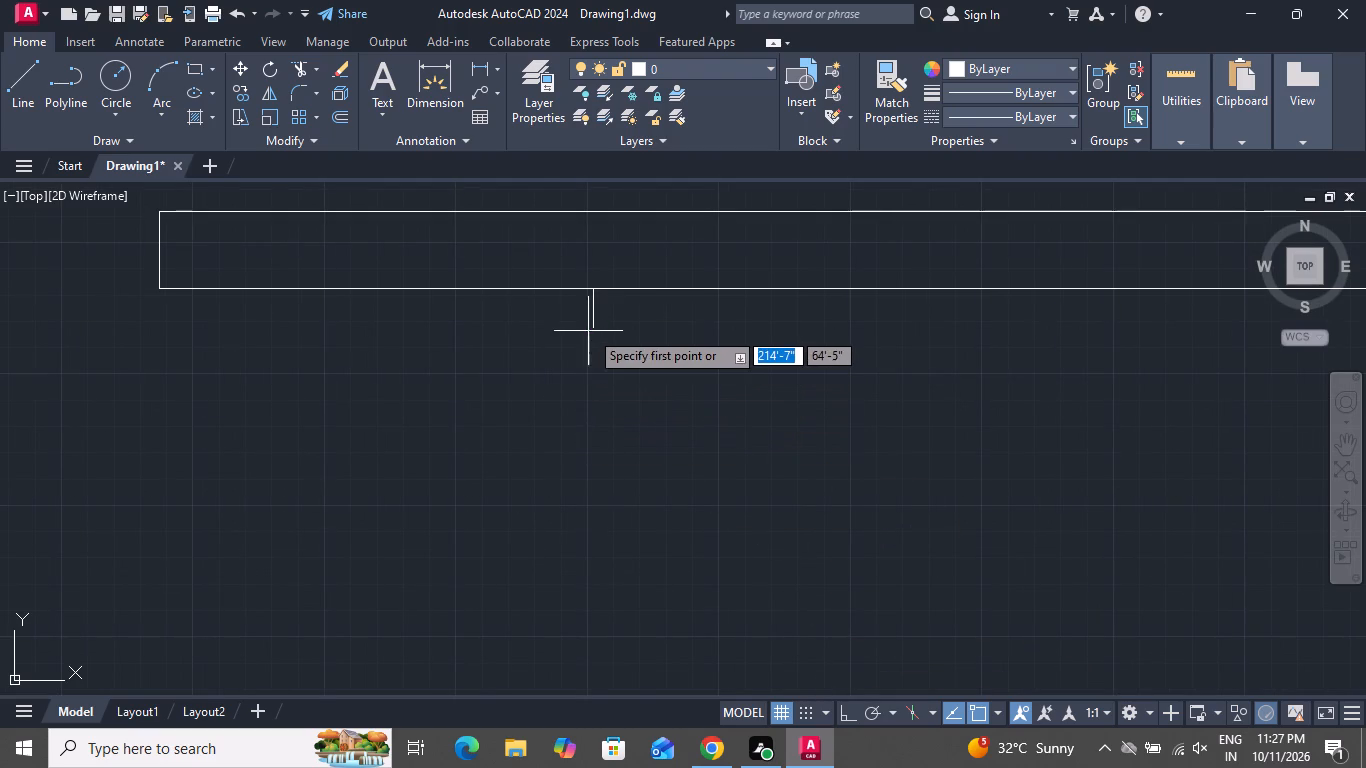
click(591, 325)
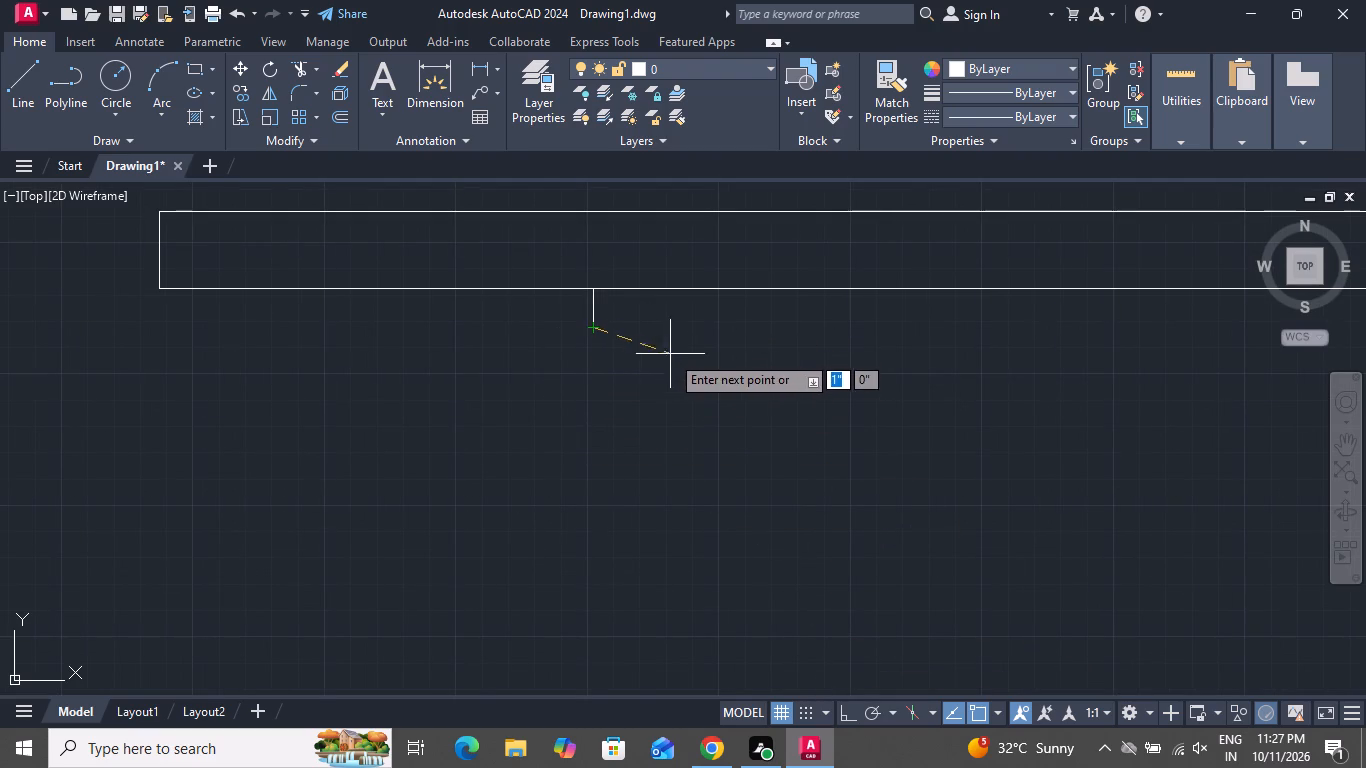
click(704, 379)
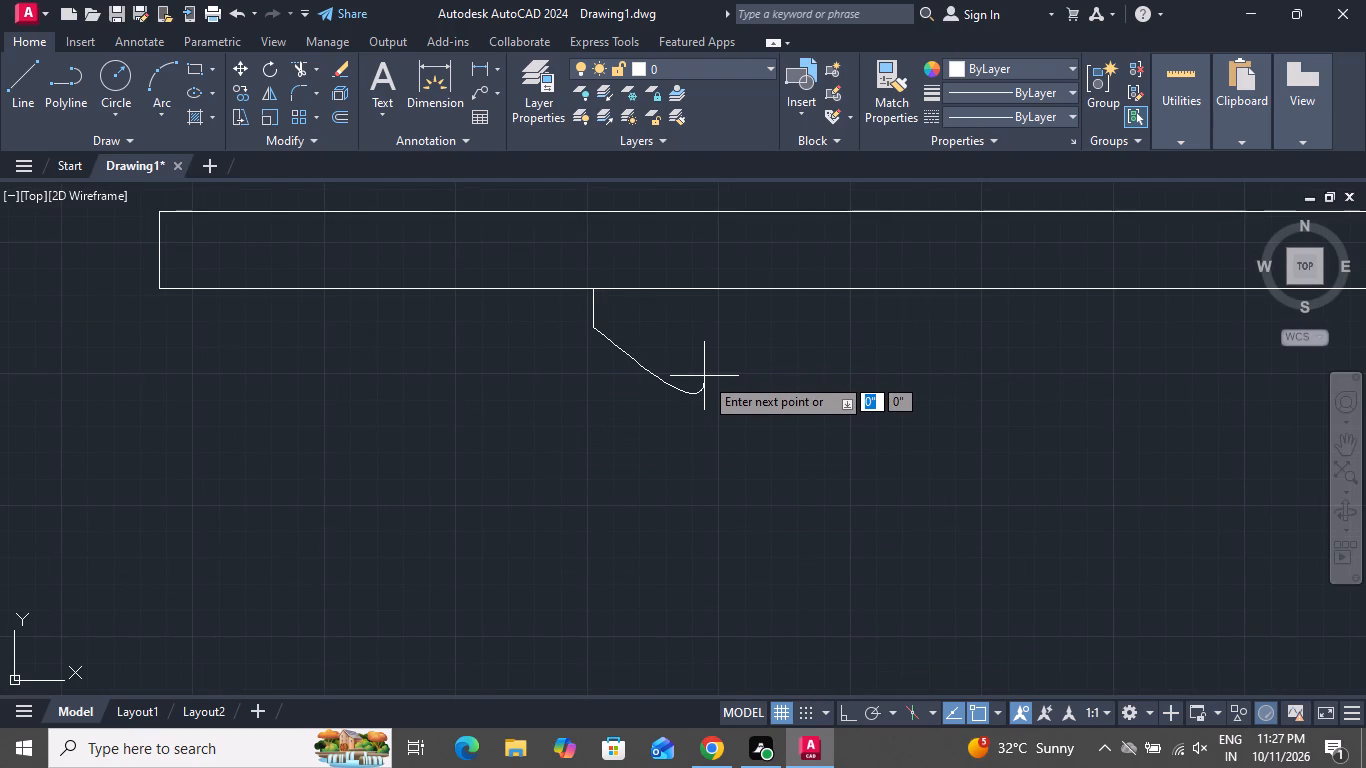
click(704, 376)
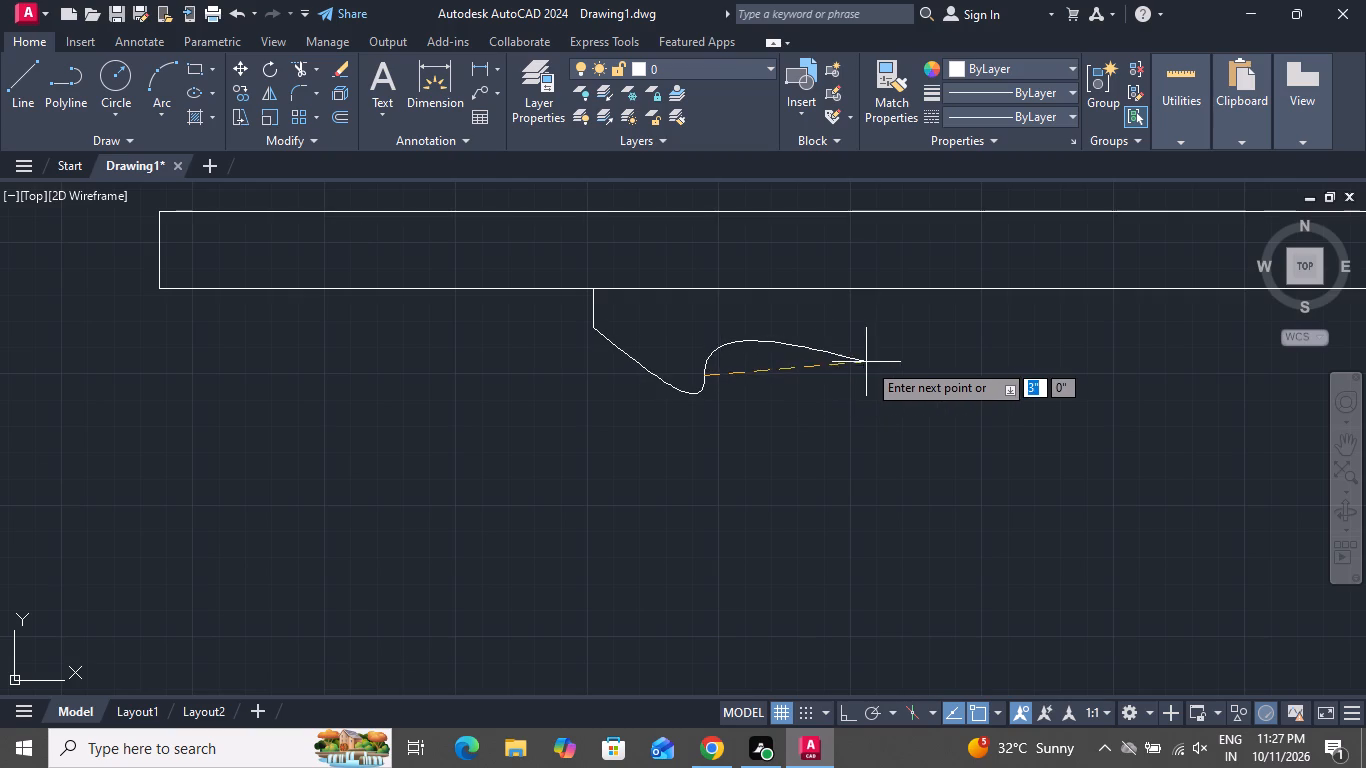
right_click(881, 418)
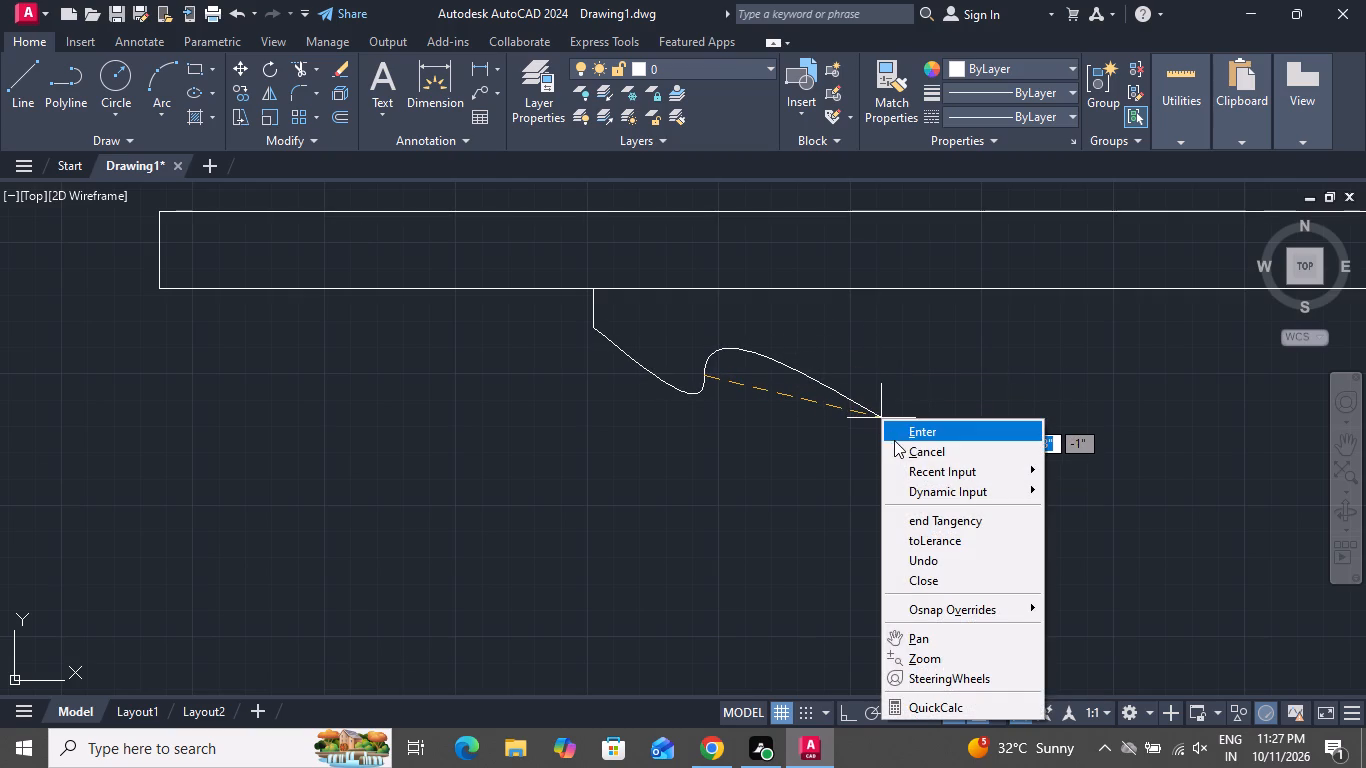
click(894, 440)
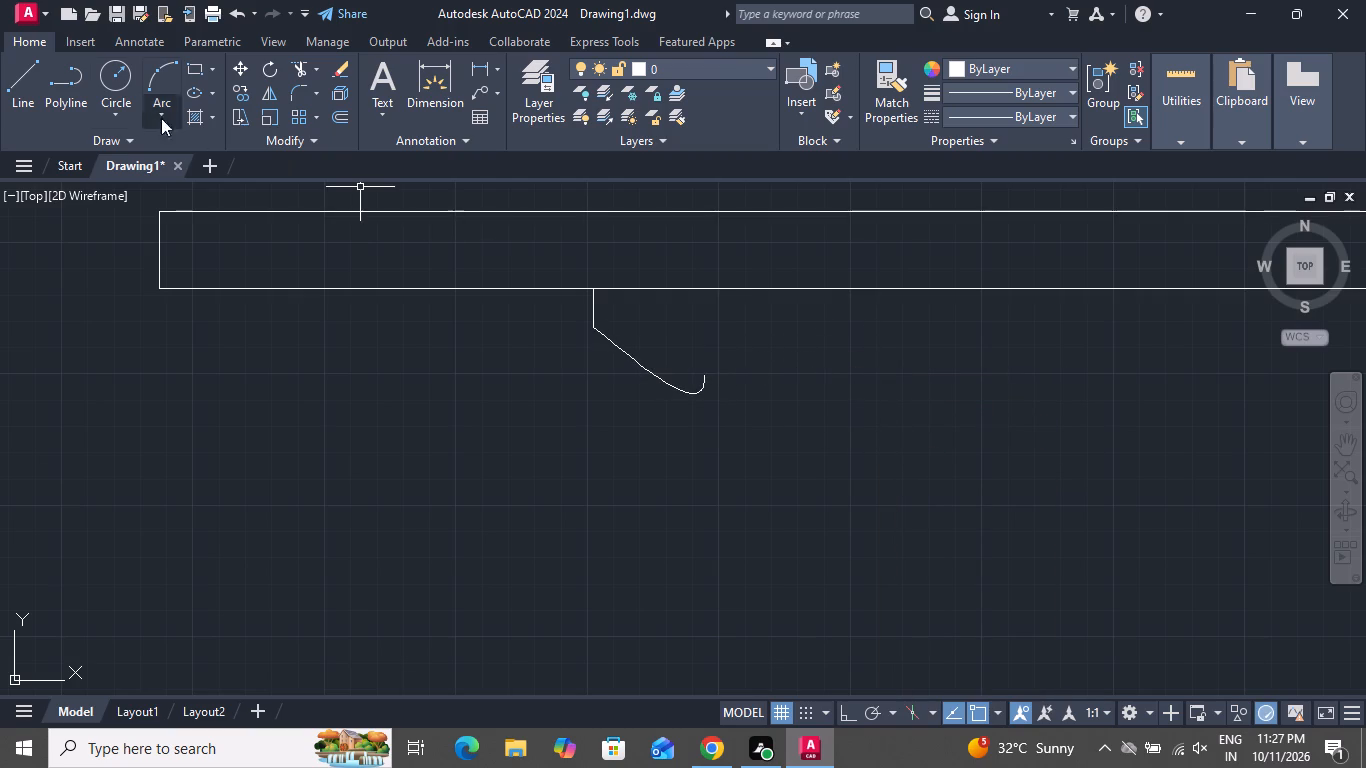
Draw a nearly horizontal line about 1'-9" long from the spline's hooked end toward the chair, beneath the thin rectangle.
click(6, 93)
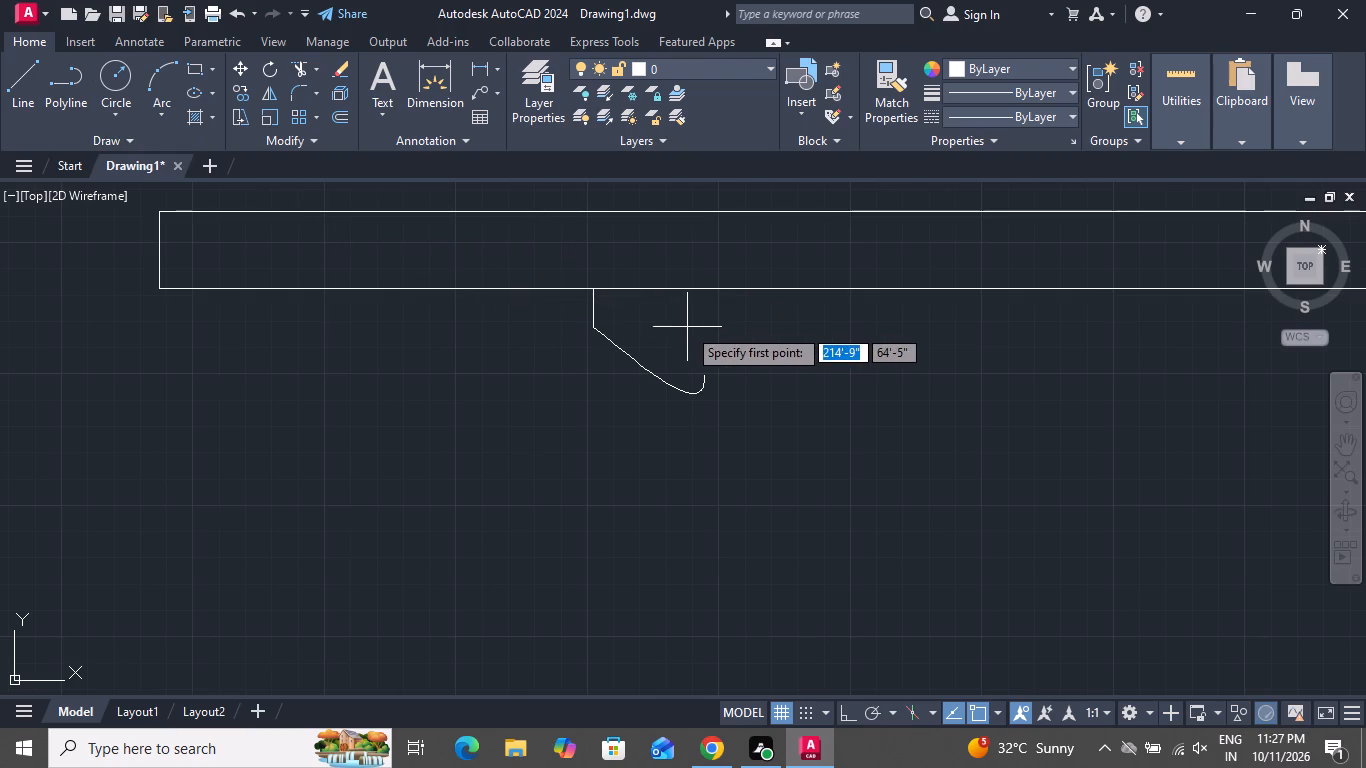
scroll(693, 333, up, 1)
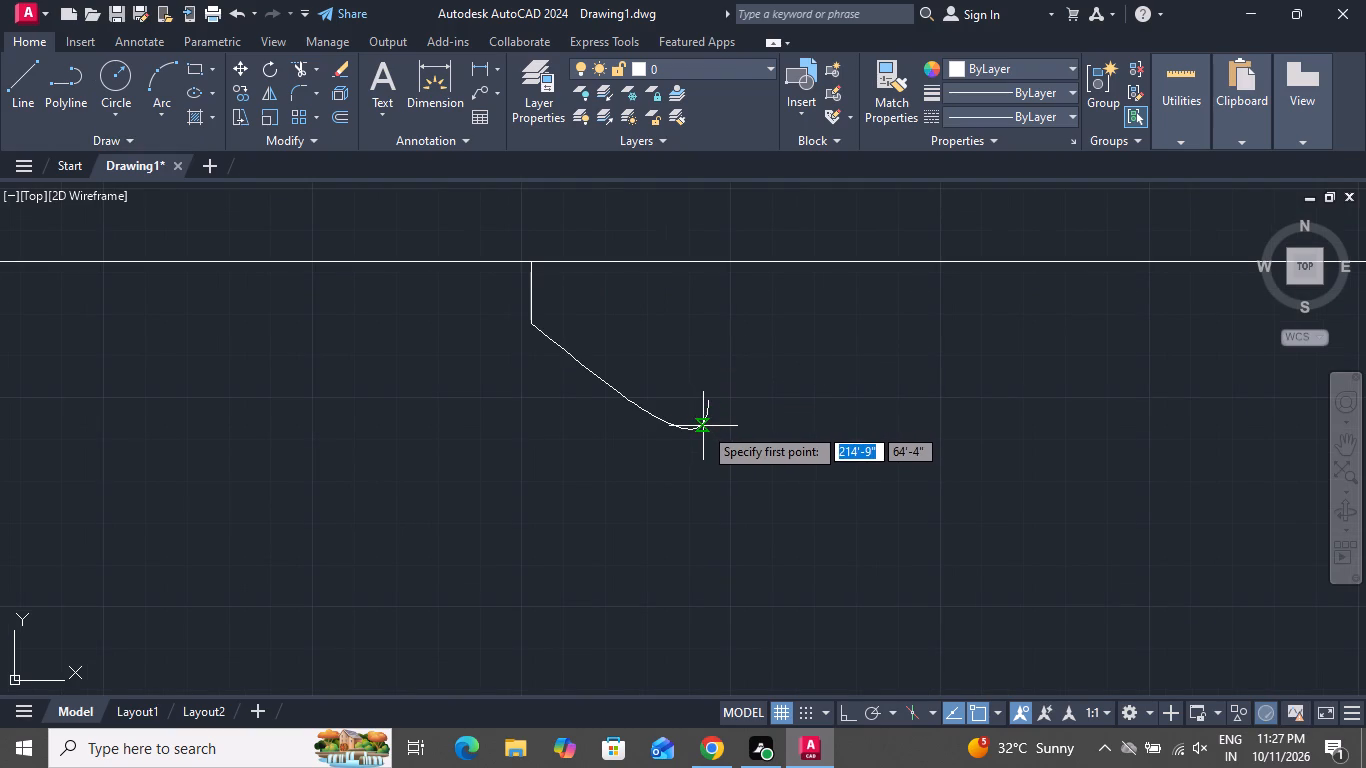
click(703, 426)
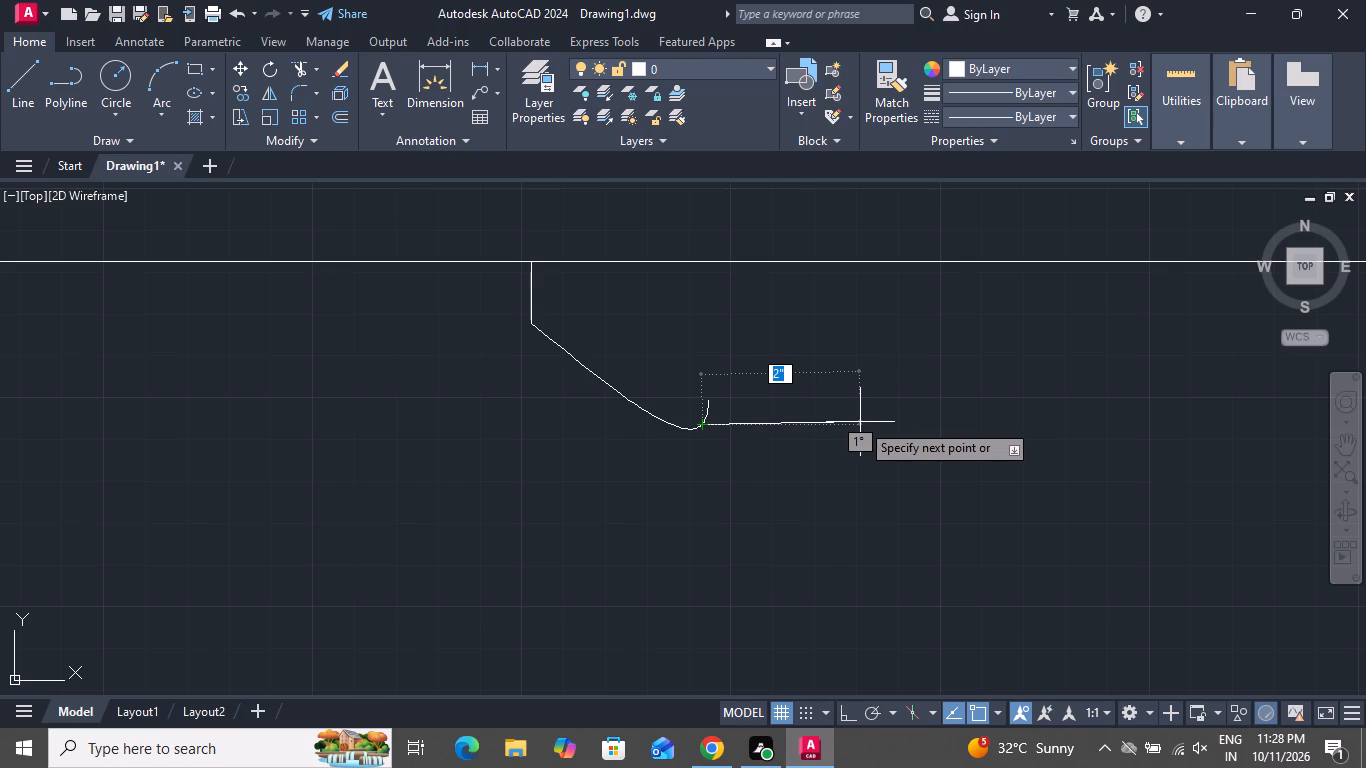
scroll(860, 422, down, 2)
scroll(860, 422, up, 1)
scroll(860, 422, down, 1)
scroll(860, 422, up, 1)
scroll(860, 422, down, 2)
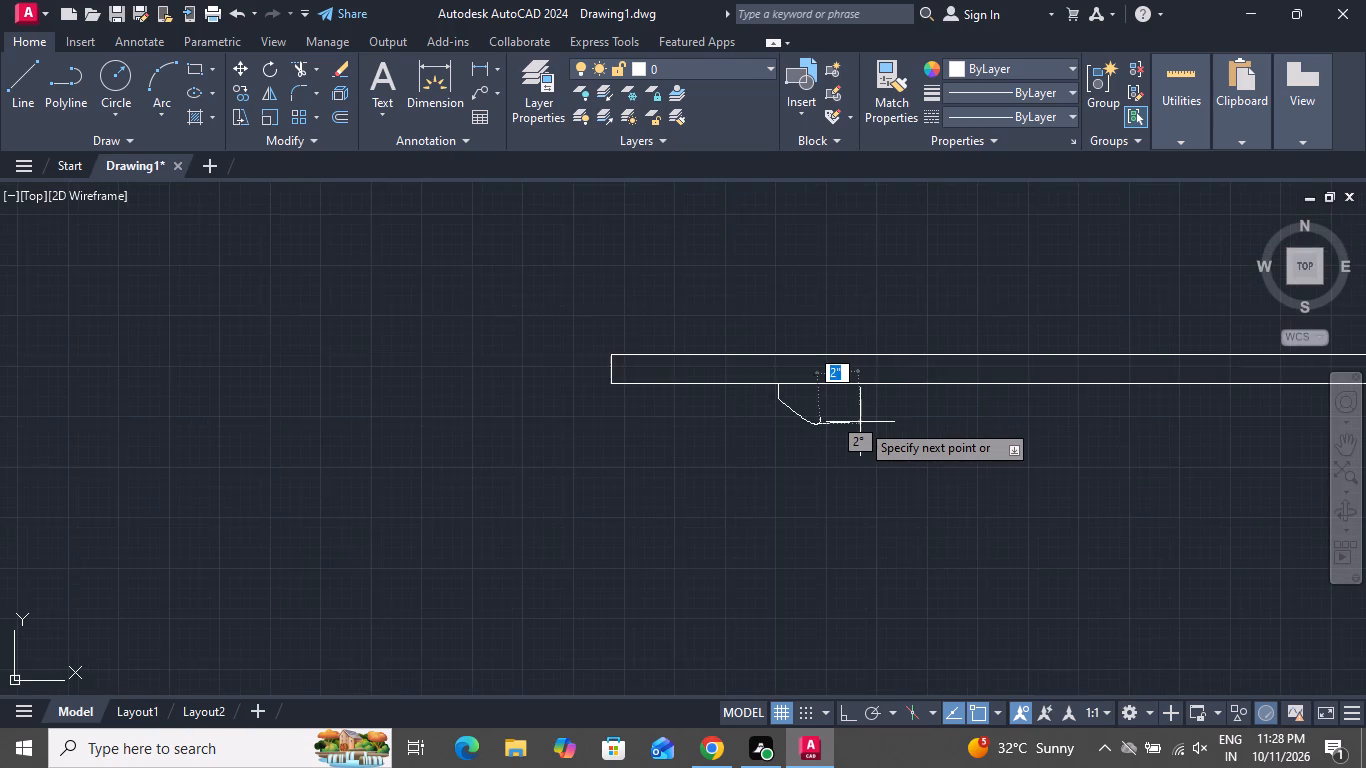
scroll(860, 422, down, 1)
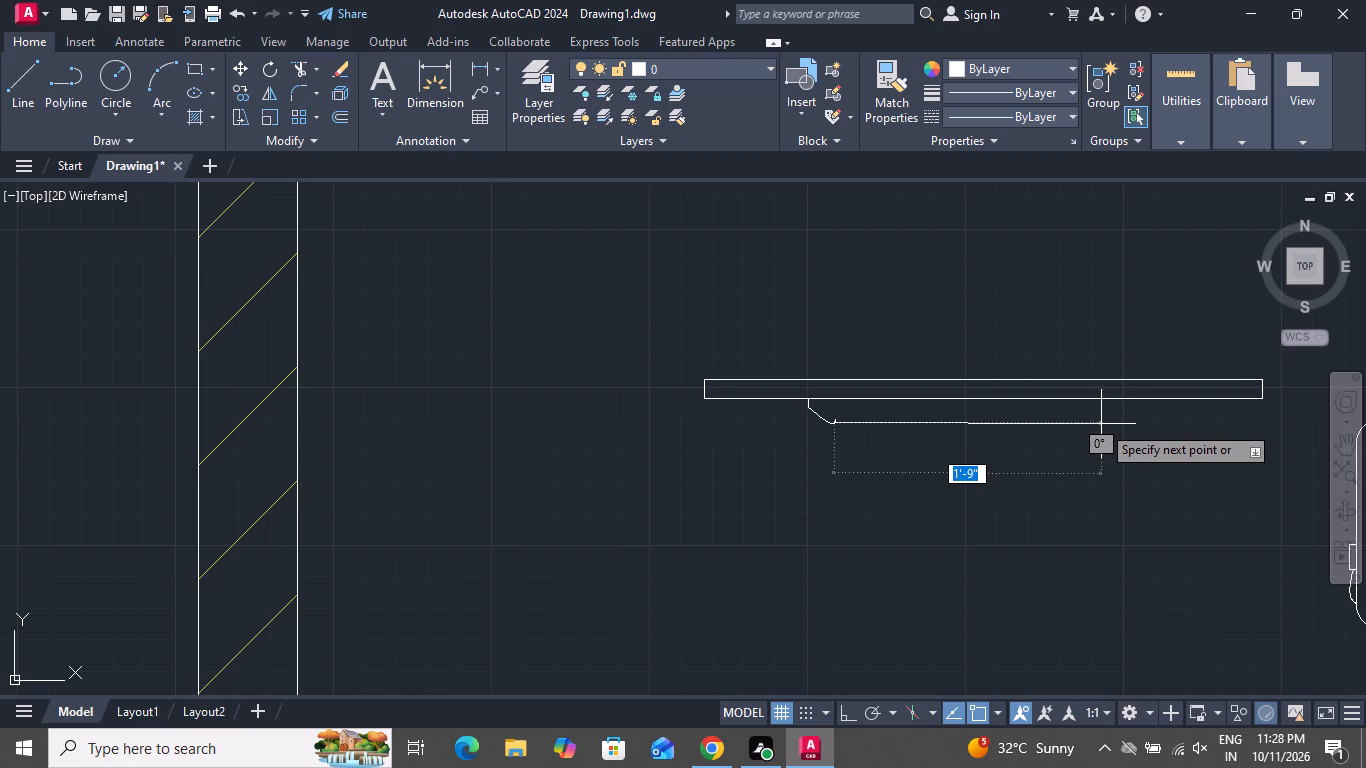
click(1117, 424)
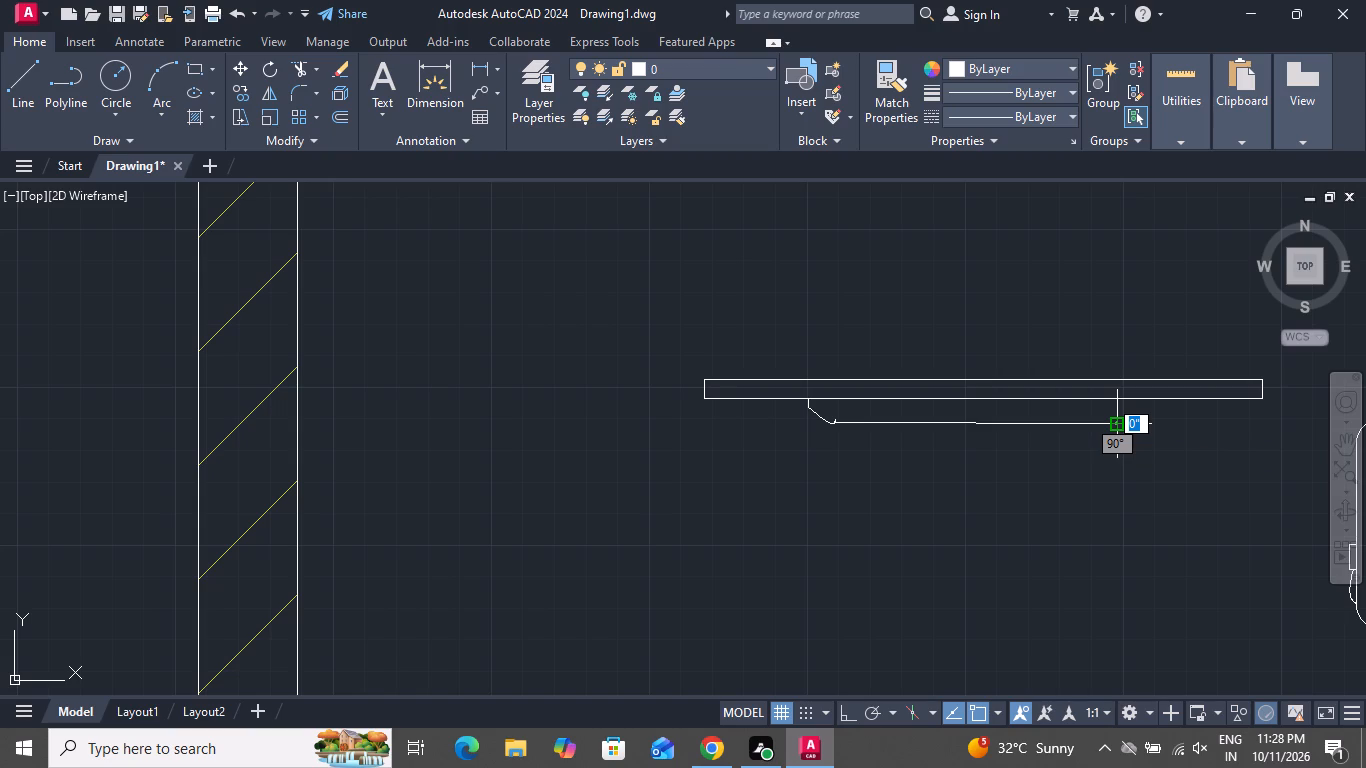
click(1117, 424)
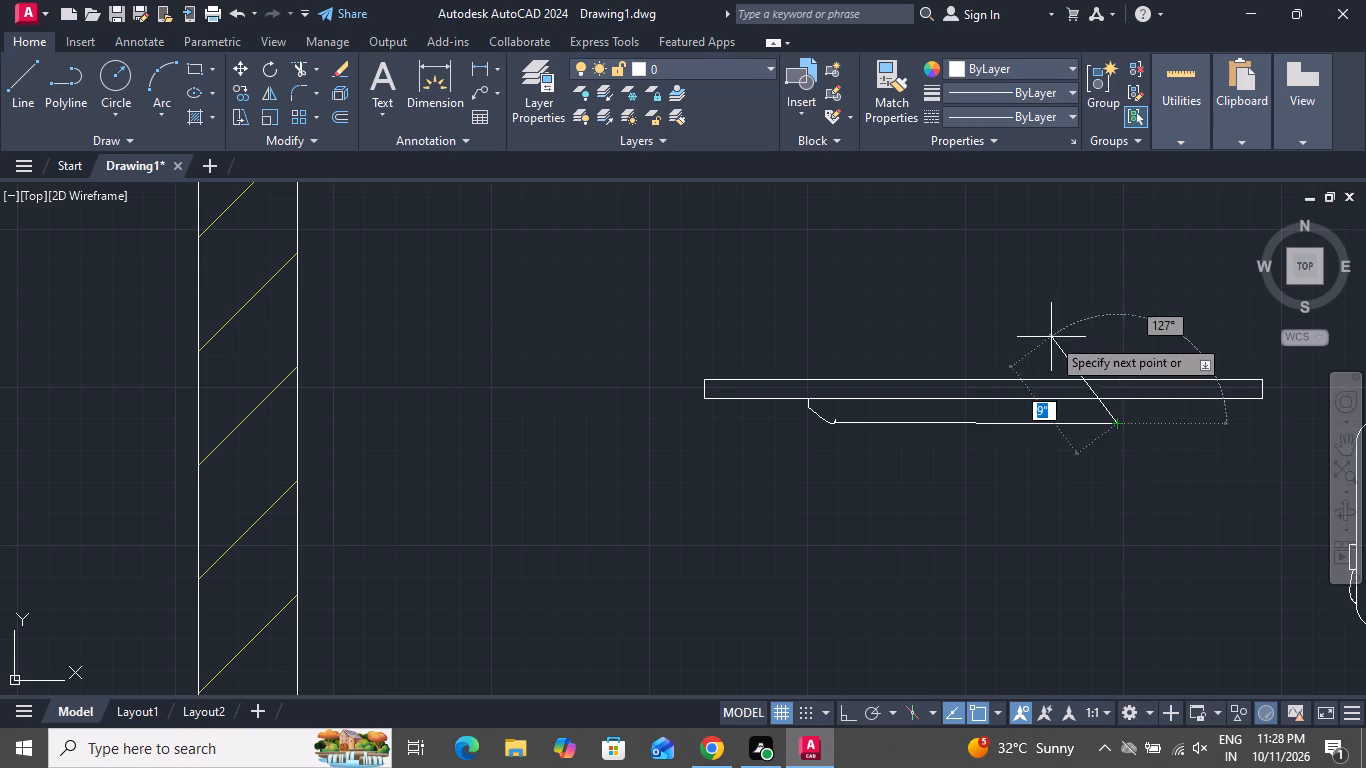
scroll(1191, 458, up, 1)
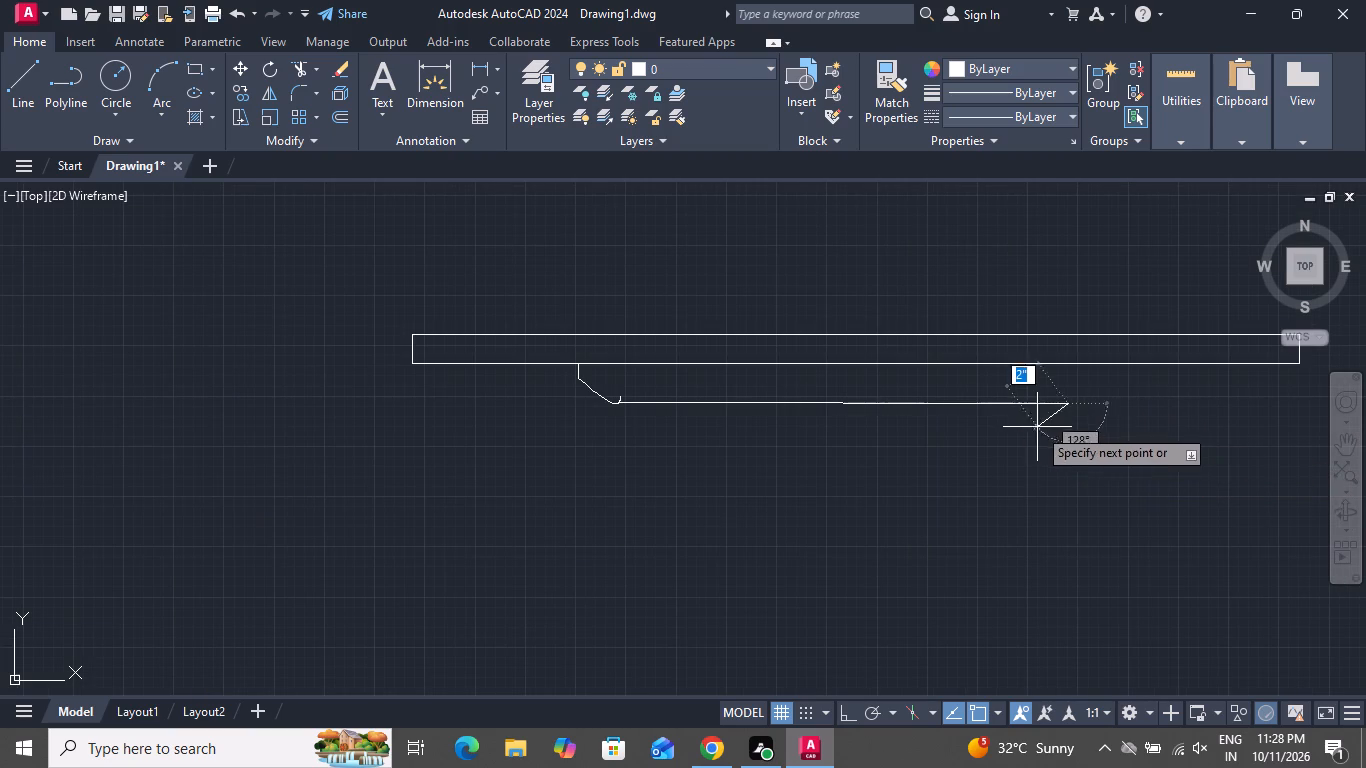
right_click(1032, 425)
click(1098, 464)
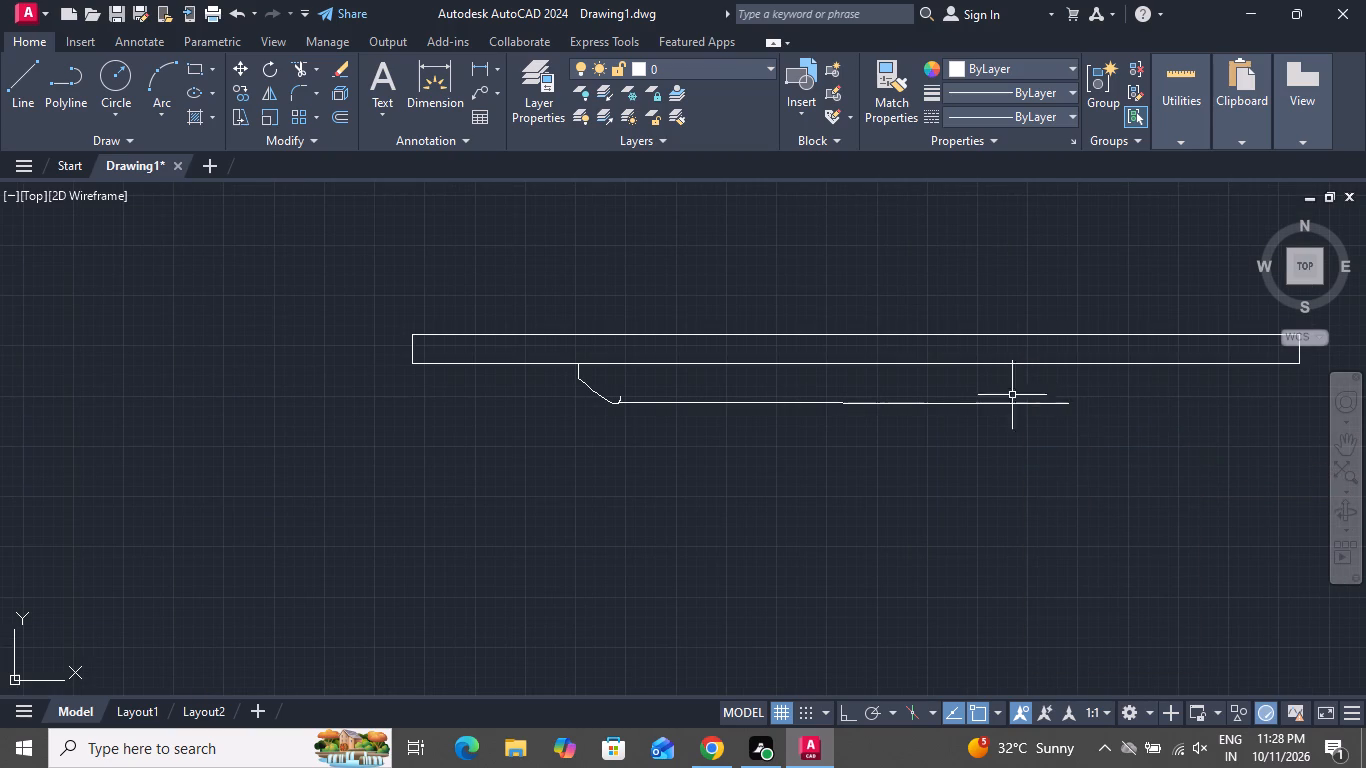
Trim the wall-side spline's hooked tip where it rises above the long horizontal line beneath the tabletop.
click(300, 75)
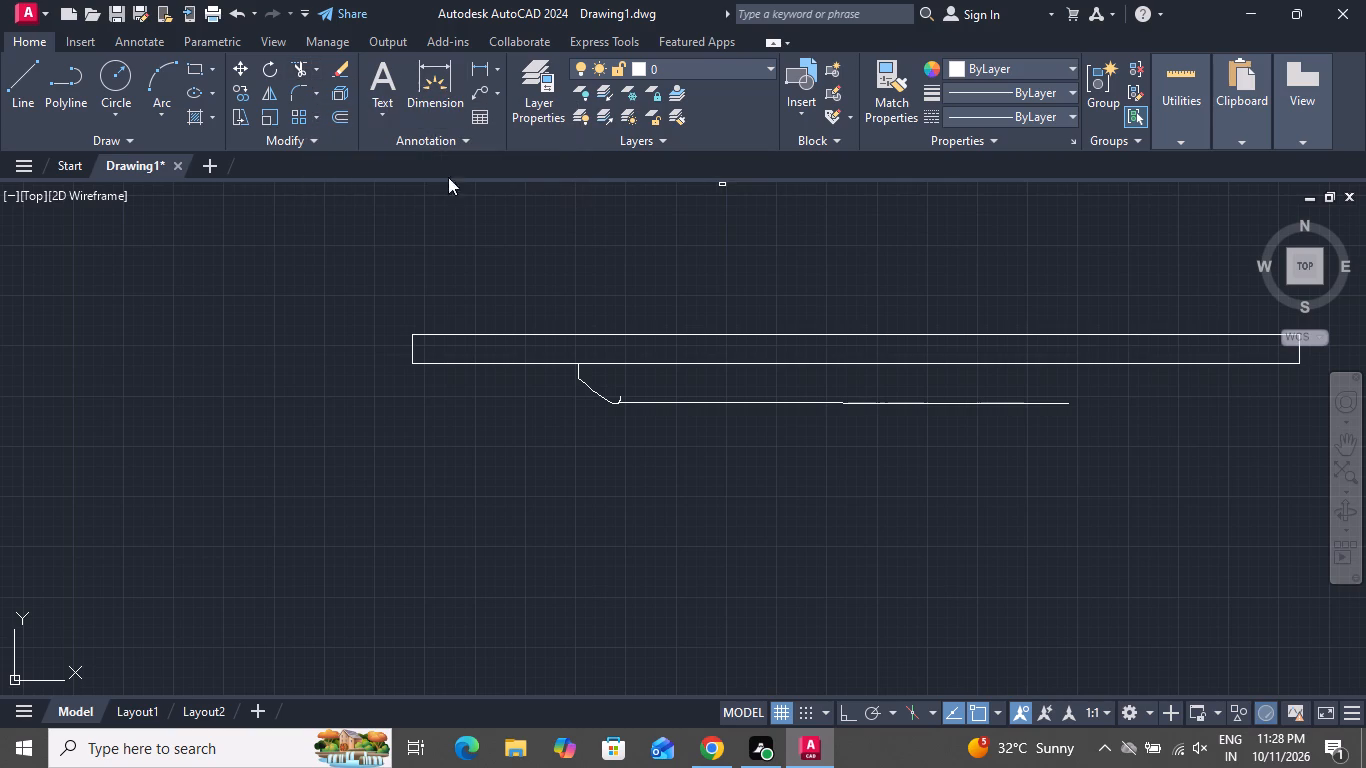
scroll(650, 393, up, 2)
scroll(589, 408, down, 1)
scroll(585, 408, up, 2)
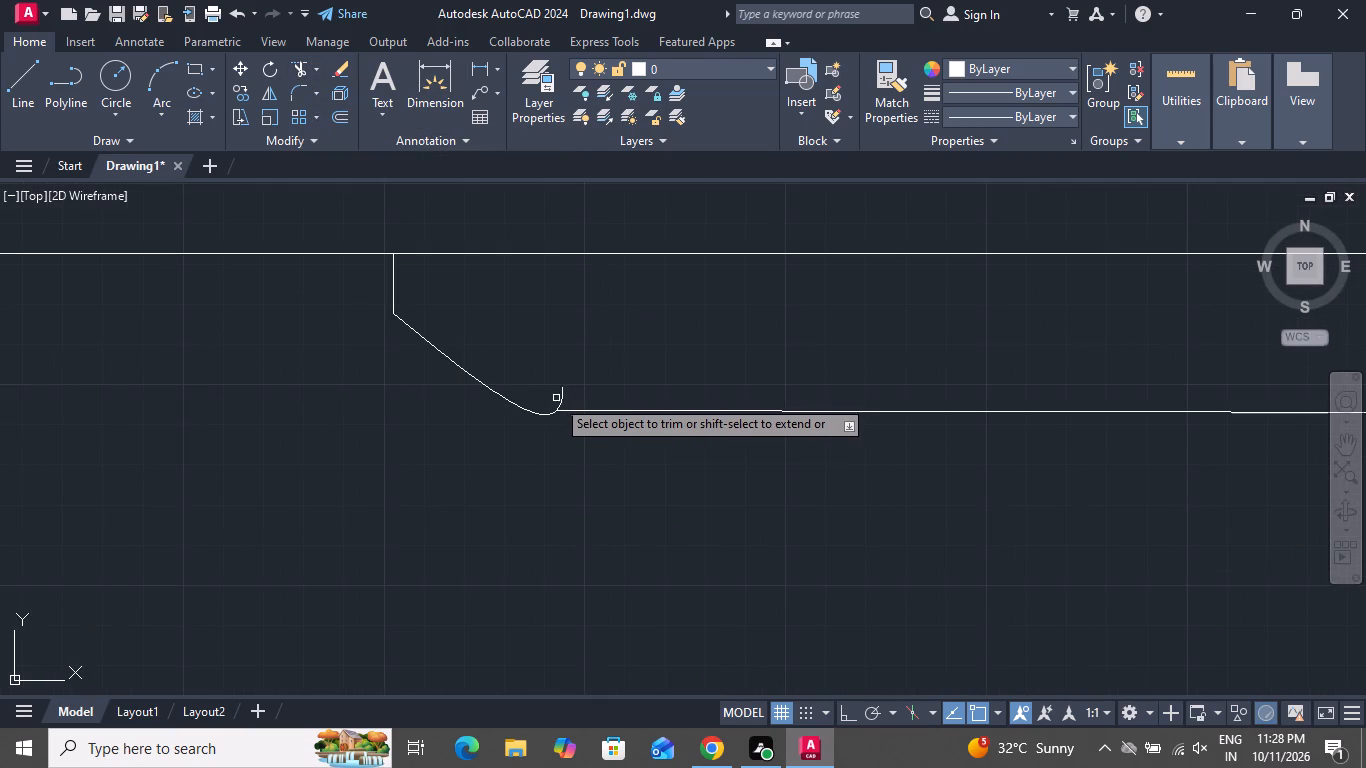
click(563, 397)
scroll(610, 345, down, 2)
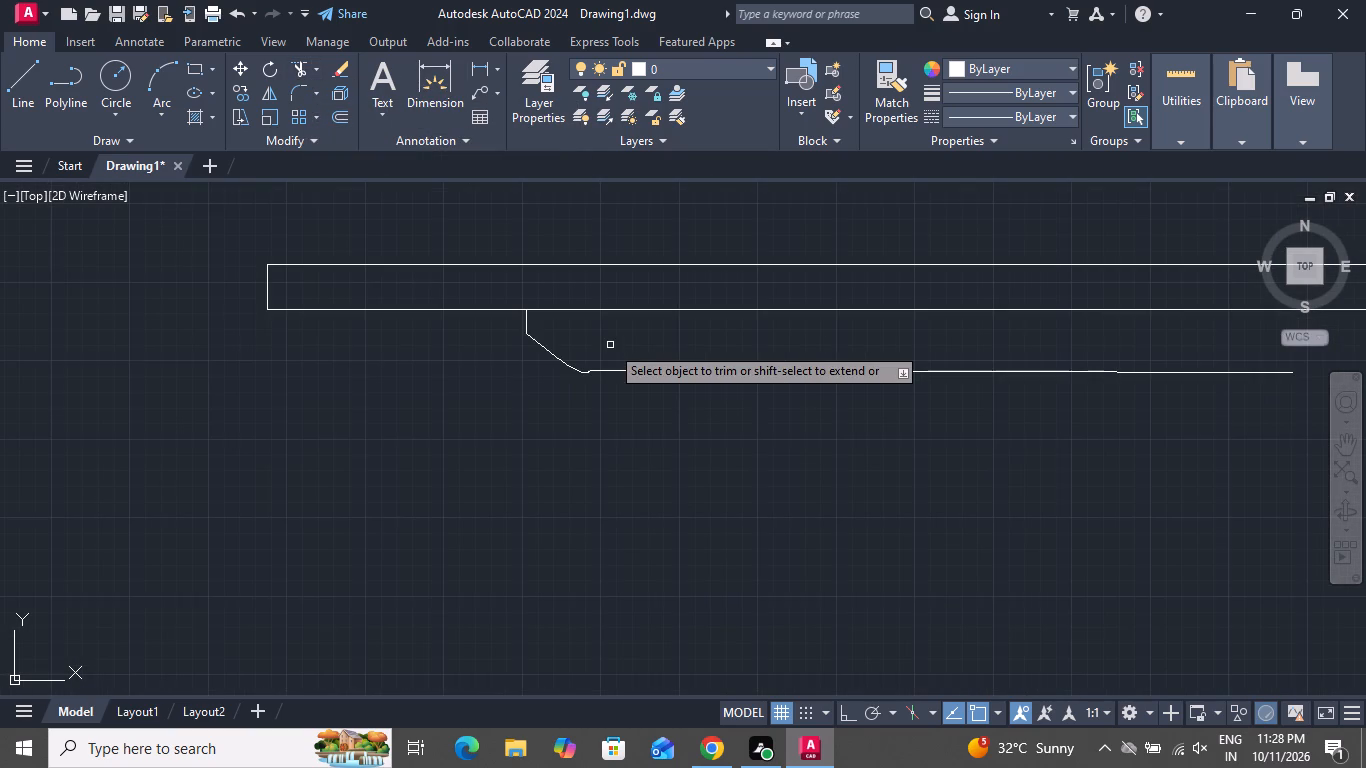
right_click(610, 345)
click(682, 371)
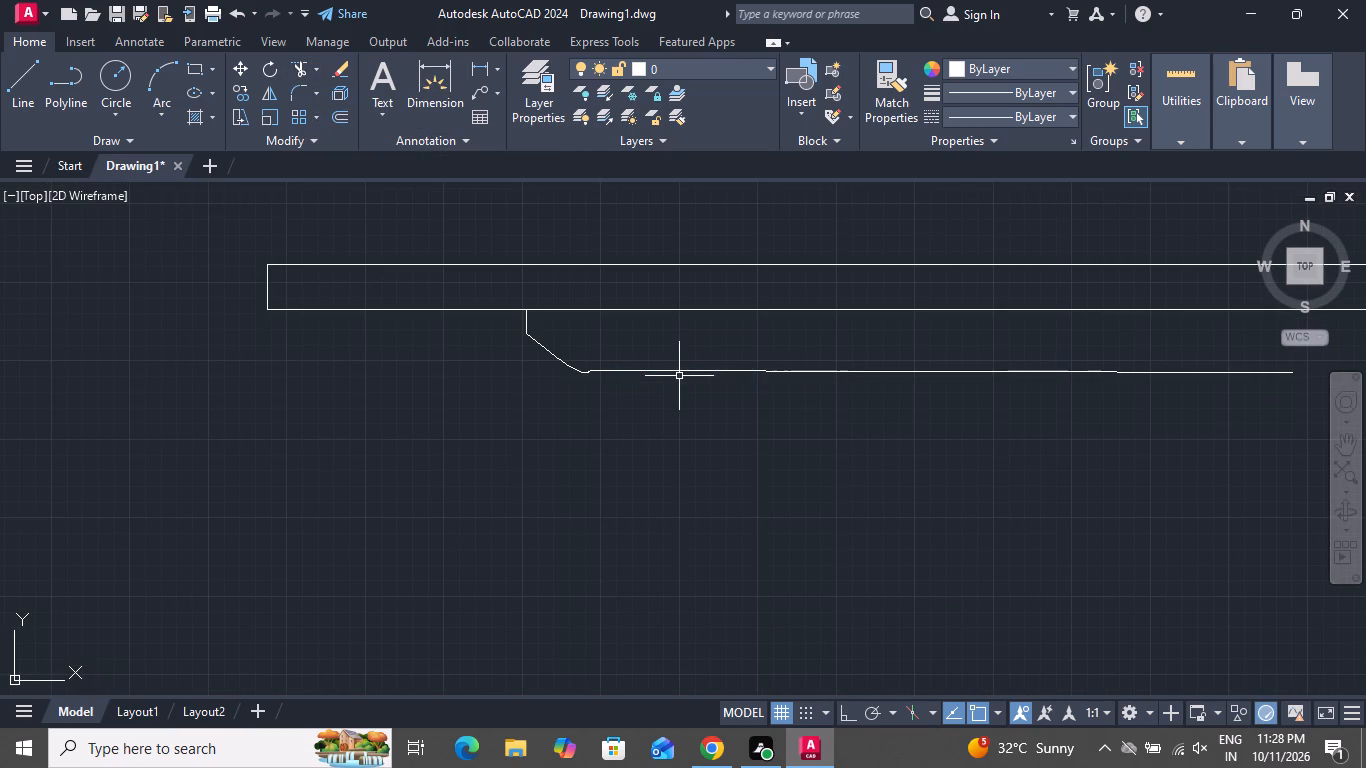
Draw a spline from the long horizontal line's chair-side end, sloping up toward the tabletop and hooking back at its tip.
scroll(710, 354, up, 1)
scroll(712, 355, down, 1)
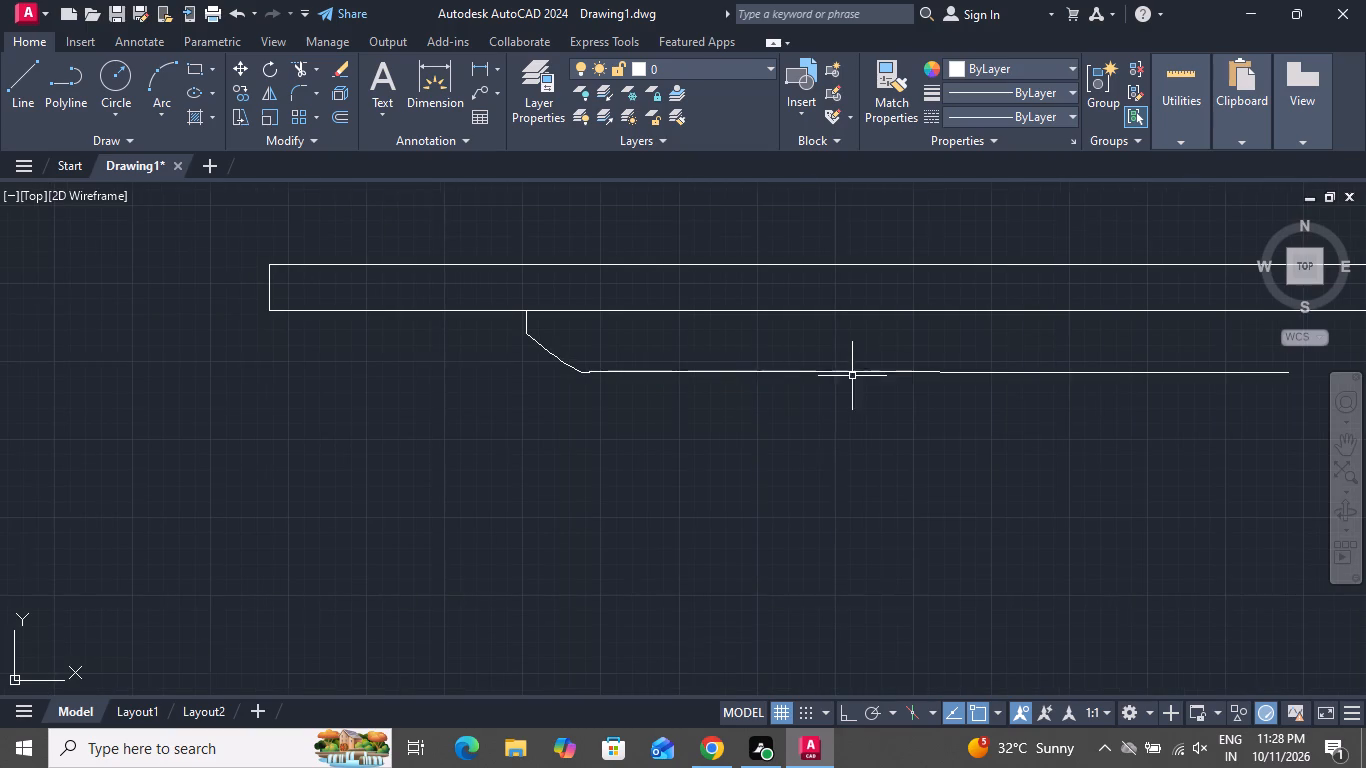
scroll(867, 379, up, 1)
scroll(867, 381, down, 2)
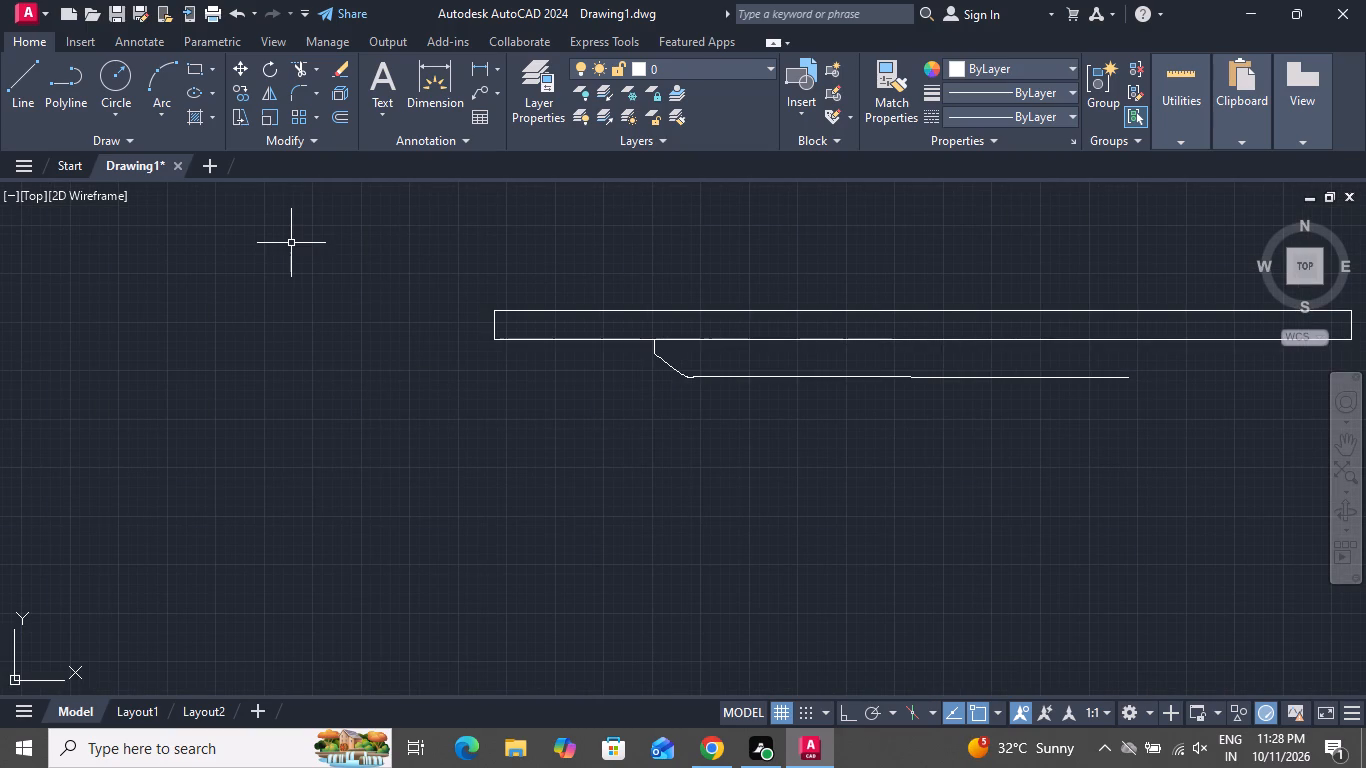
text(spl)
key(space)
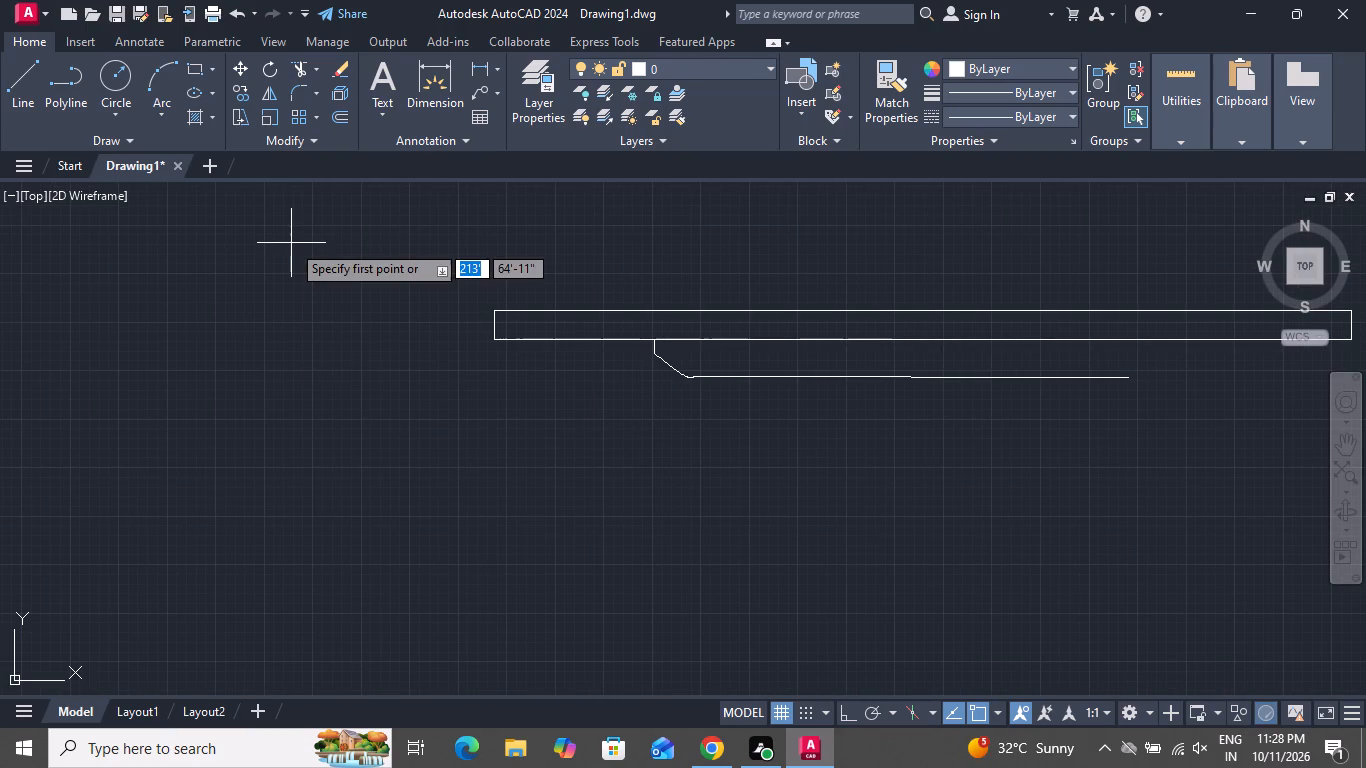
scroll(1112, 410, up, 1)
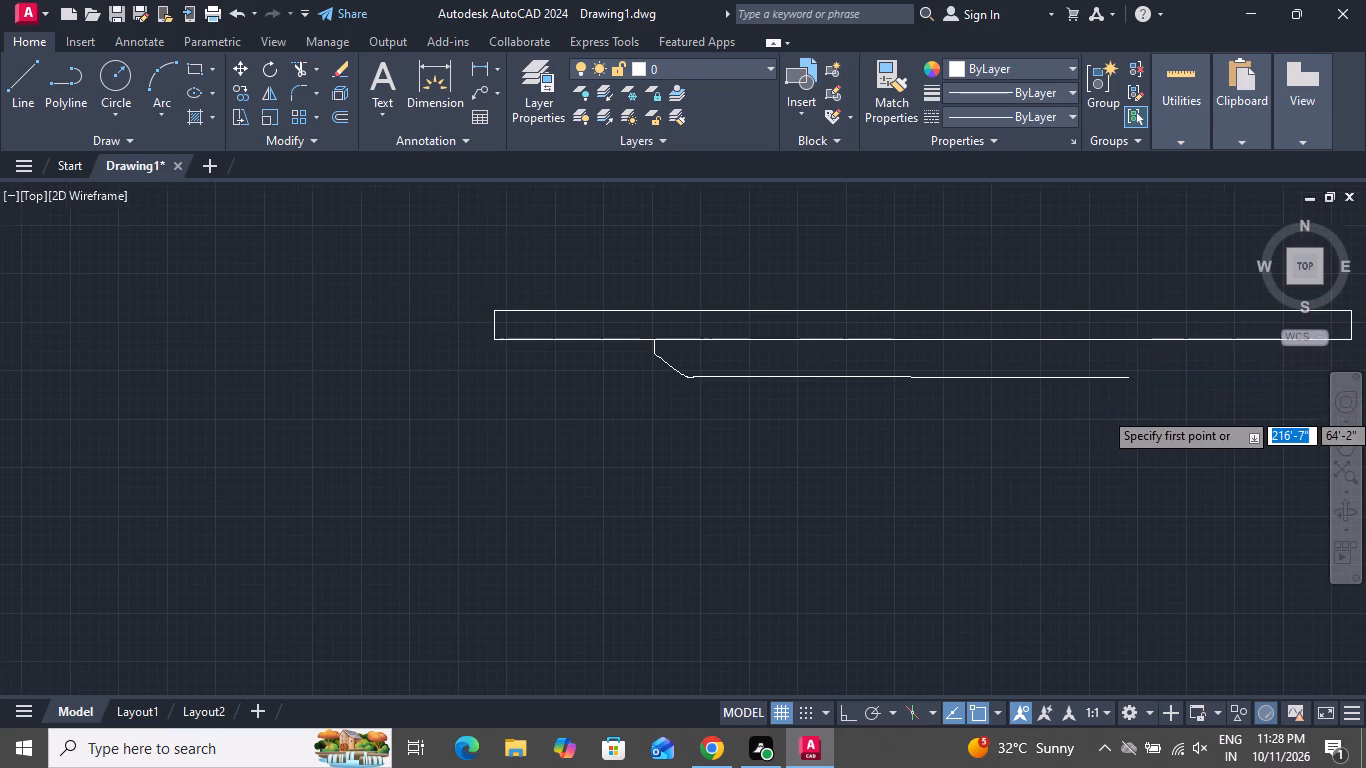
scroll(1112, 410, up, 1)
scroll(1180, 327, down, 2)
scroll(1180, 319, up, 2)
scroll(1180, 319, down, 1)
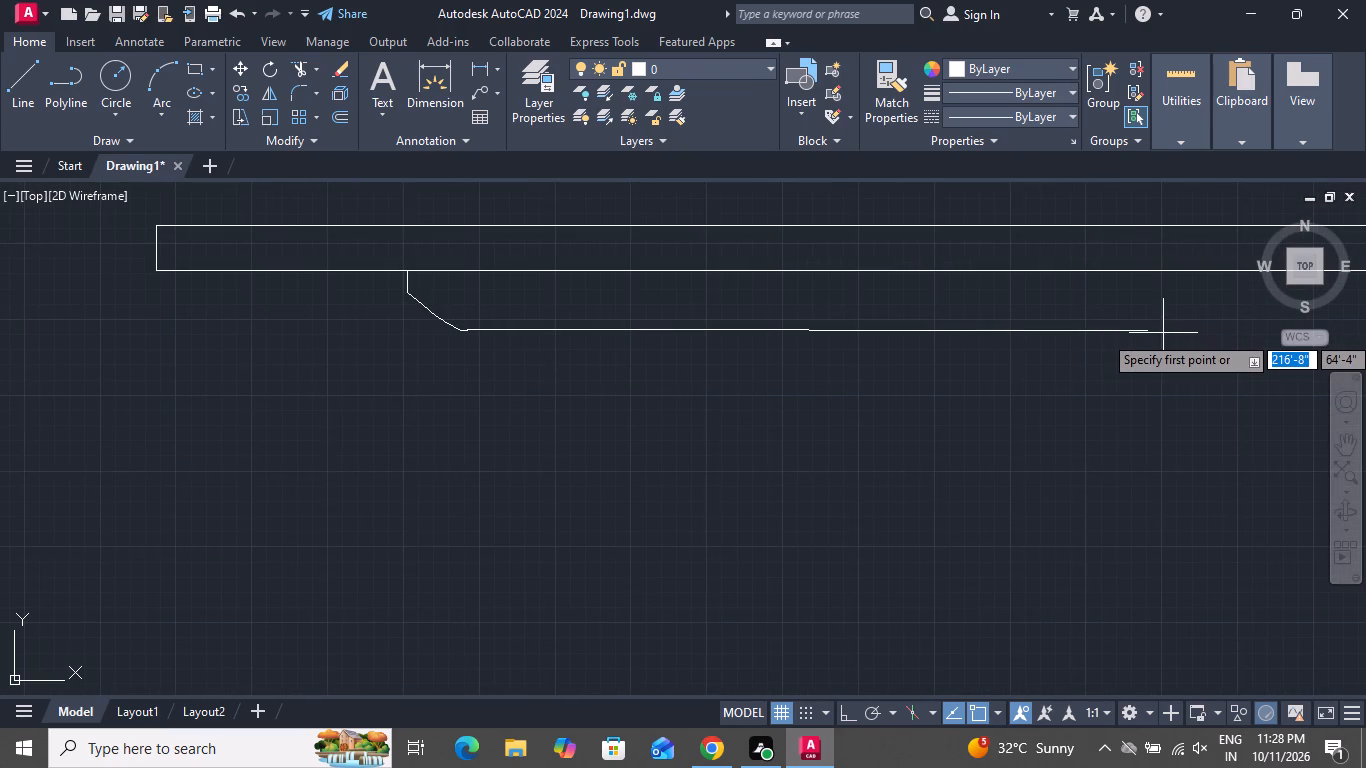
click(1149, 333)
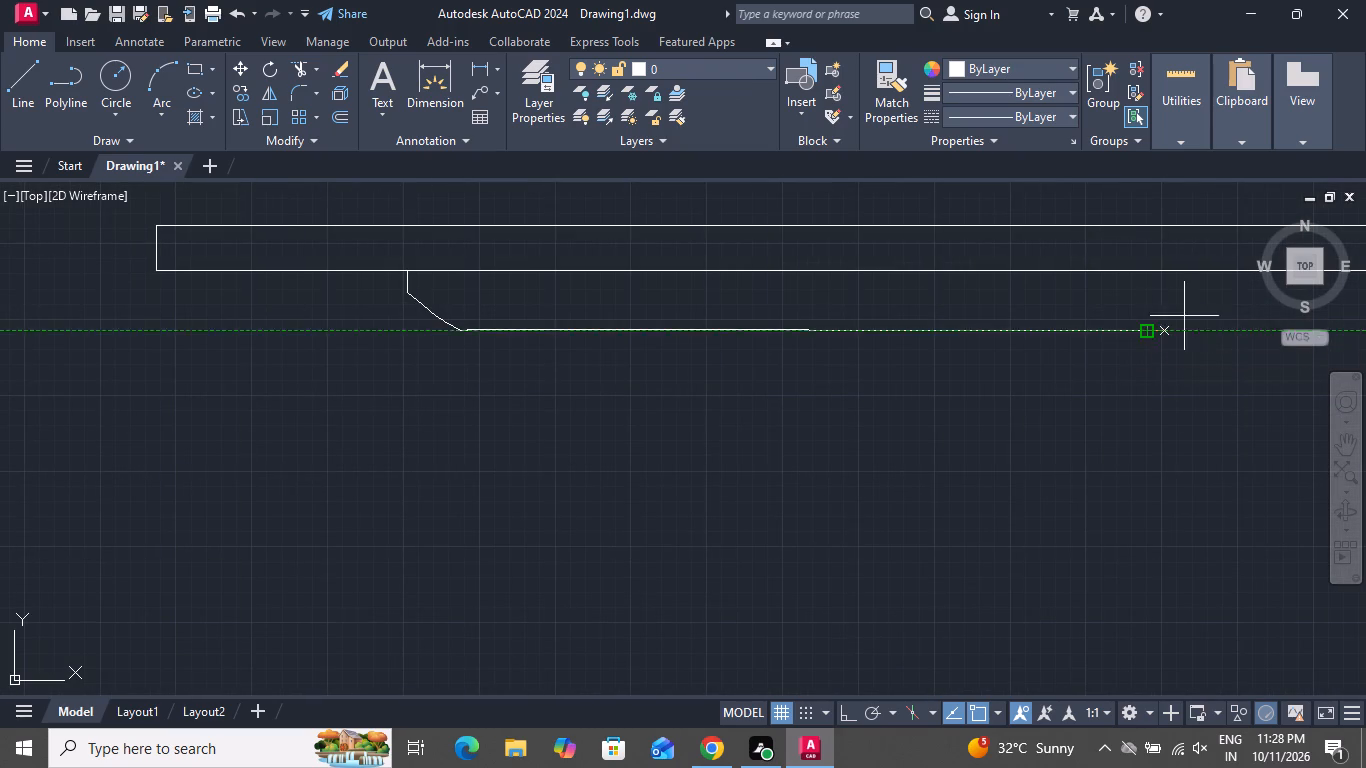
click(1193, 299)
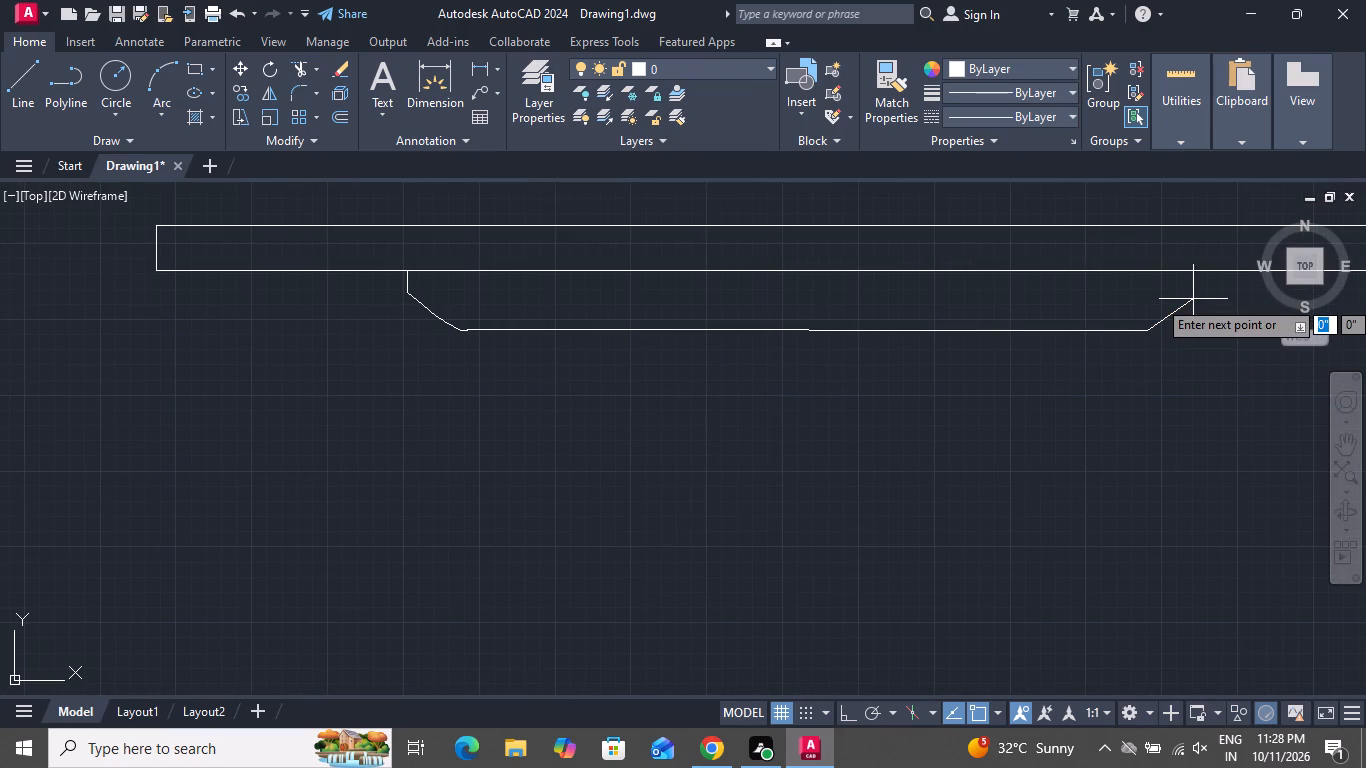
click(1188, 299)
key(Return)
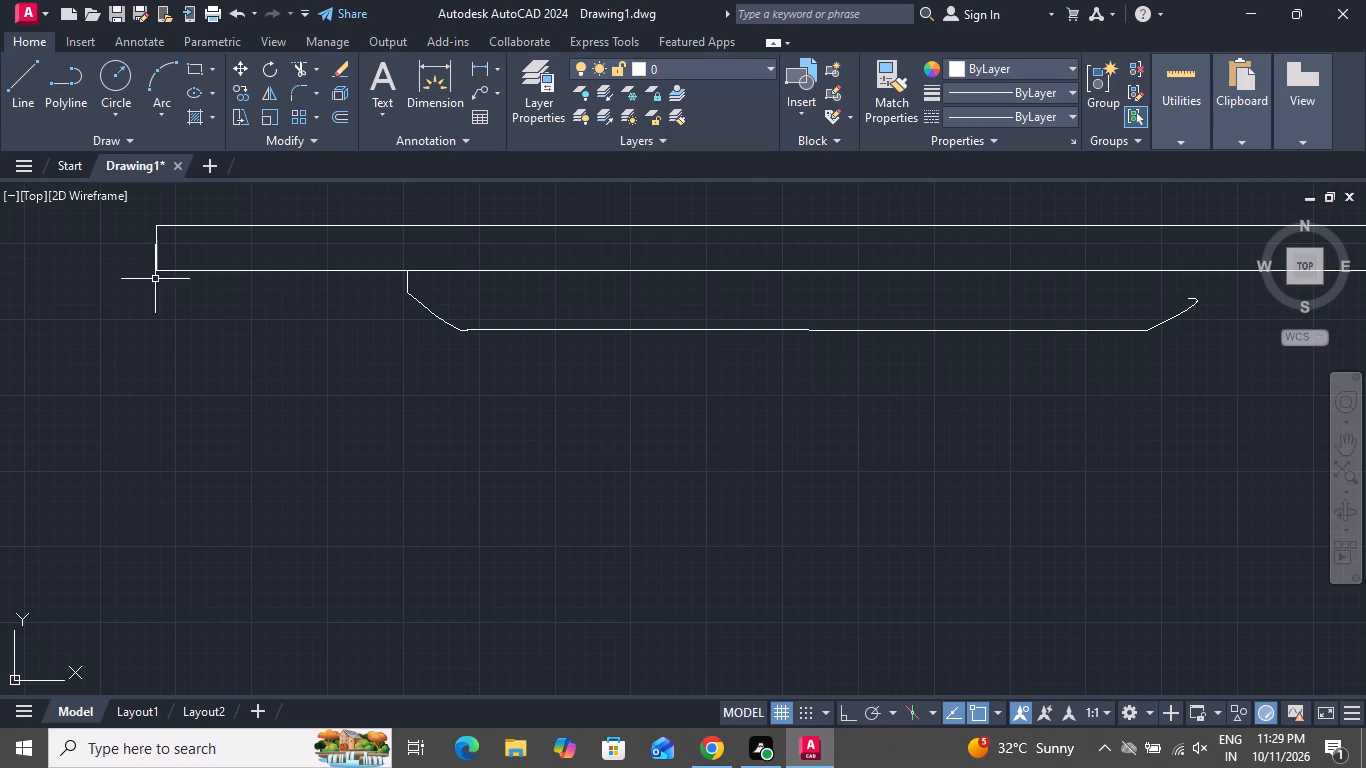
Draw a vertical line about 1" long from the chair-side spline's outer bend up to the tabletop's underside.
click(13, 77)
scroll(1174, 295, up, 1)
scroll(1174, 295, down, 1)
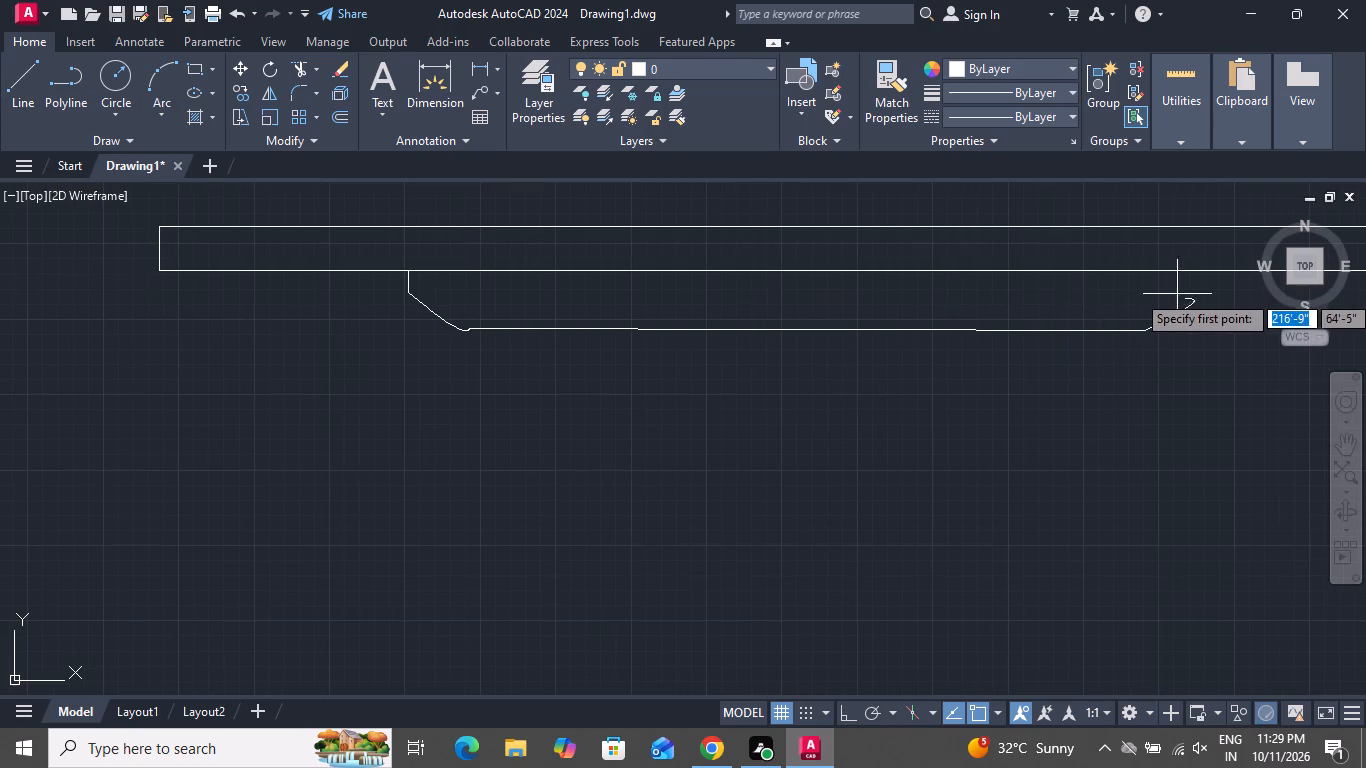
scroll(1205, 299, up, 3)
click(1146, 302)
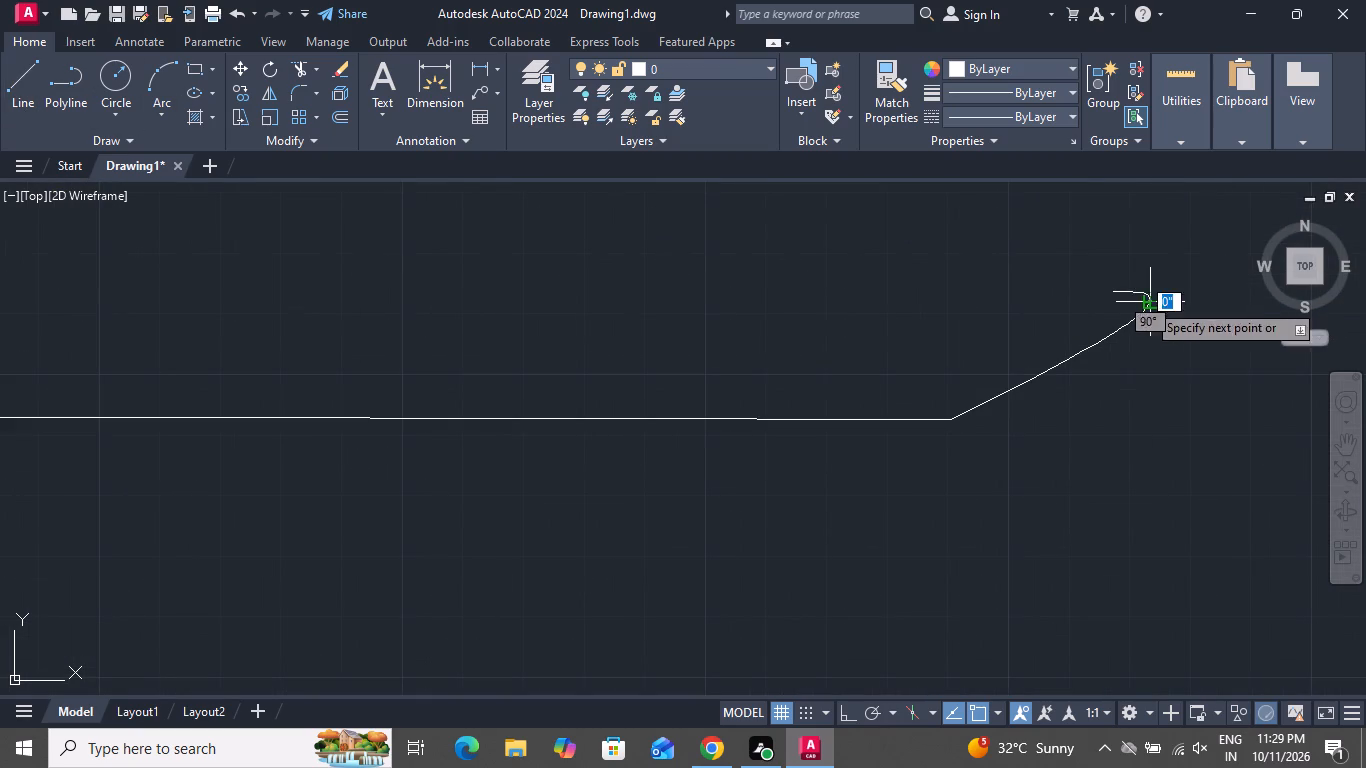
scroll(1144, 270, down, 1)
scroll(1145, 272, up, 1)
scroll(1145, 272, down, 1)
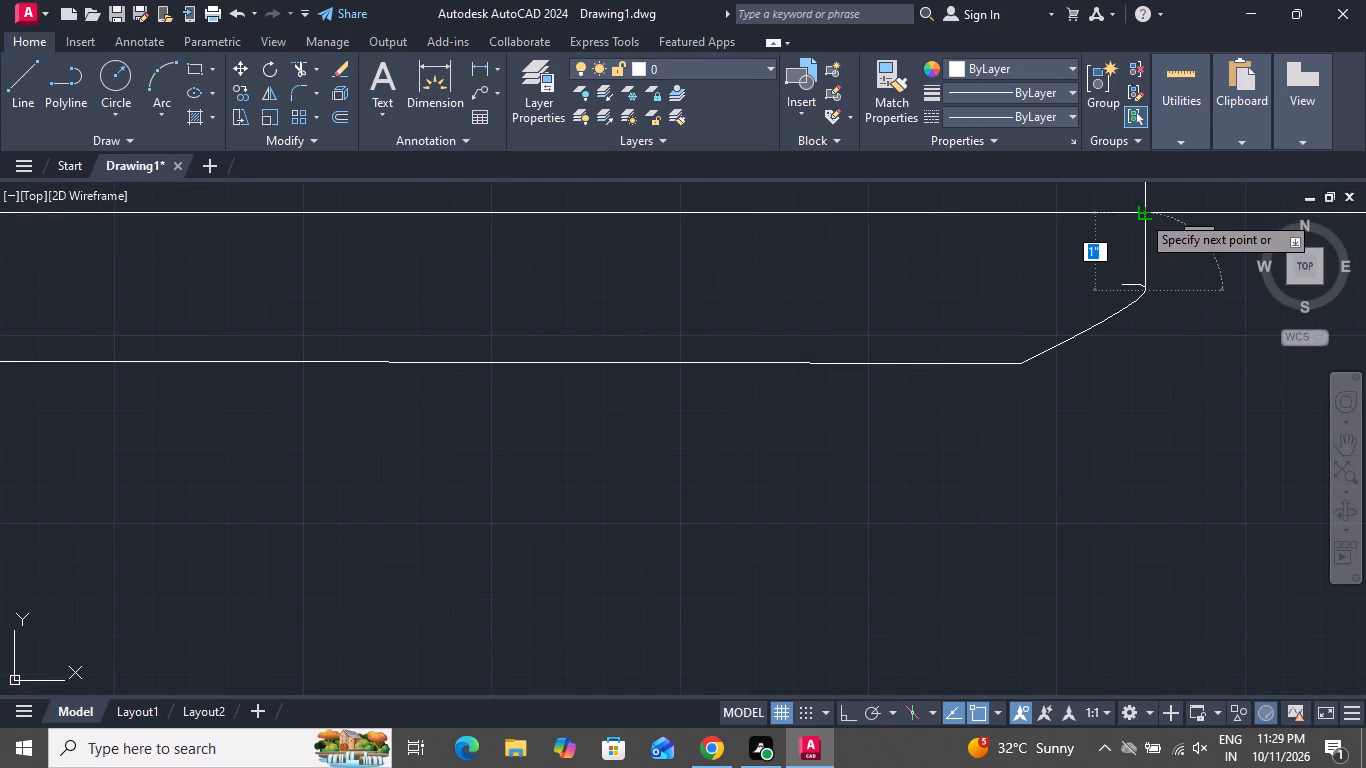
click(1141, 214)
right_click(1141, 214)
click(1185, 246)
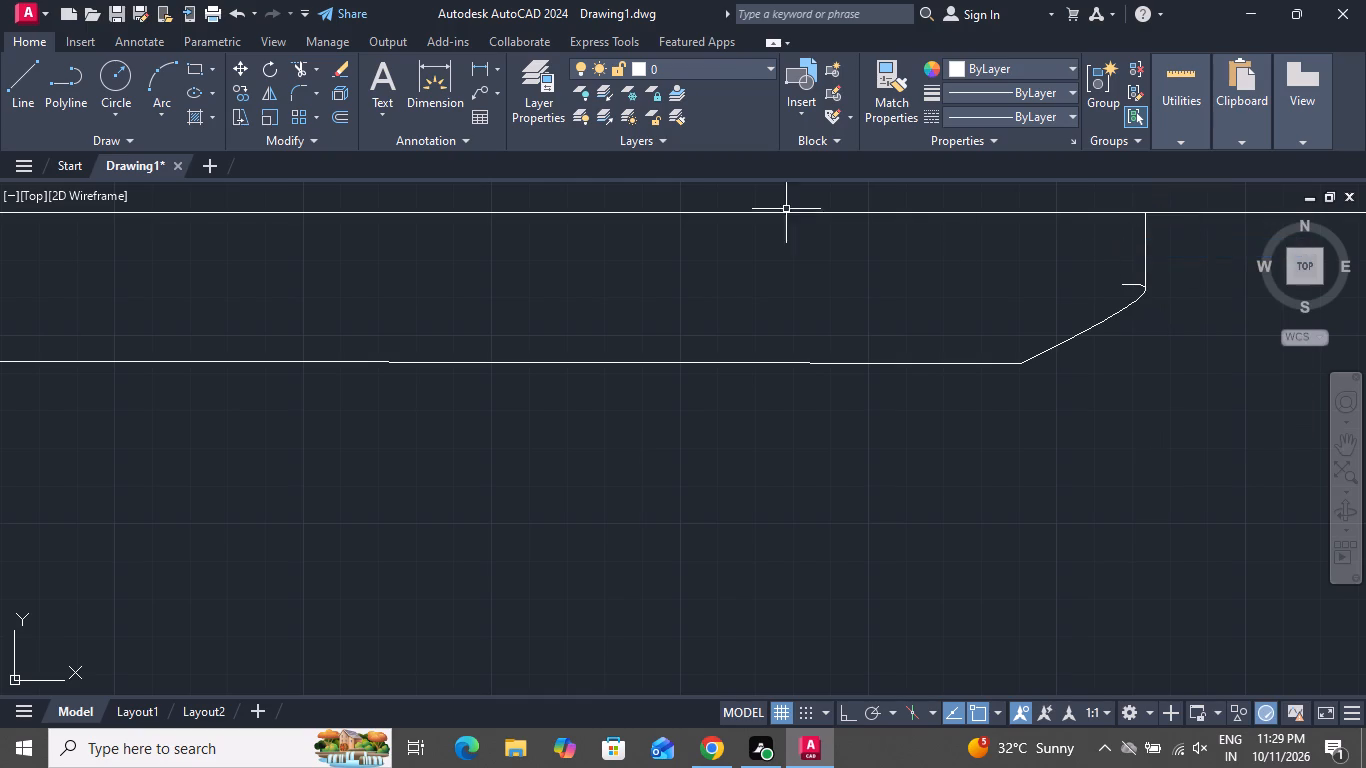
Trim the chair-side spline's small hooked tail inside the short vertical line.
click(294, 65)
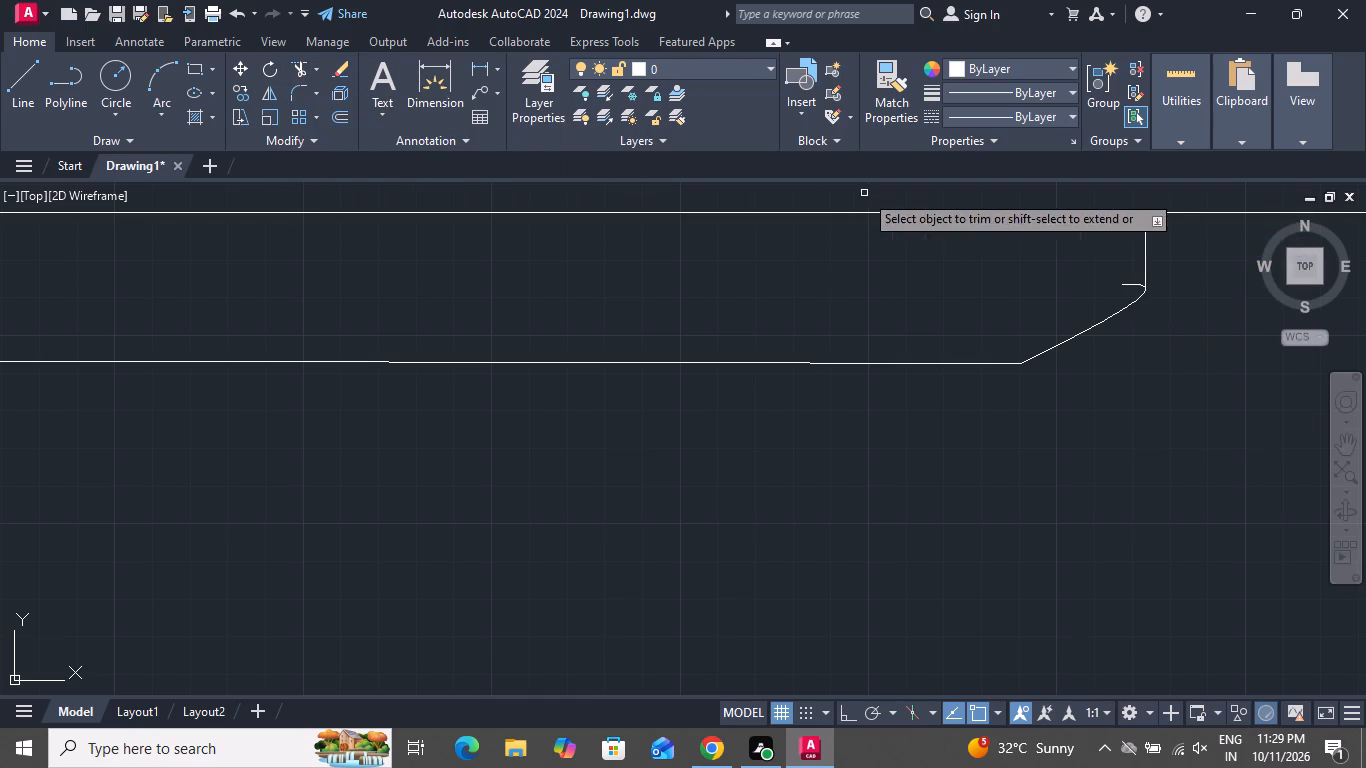
click(1133, 284)
right_click(982, 294)
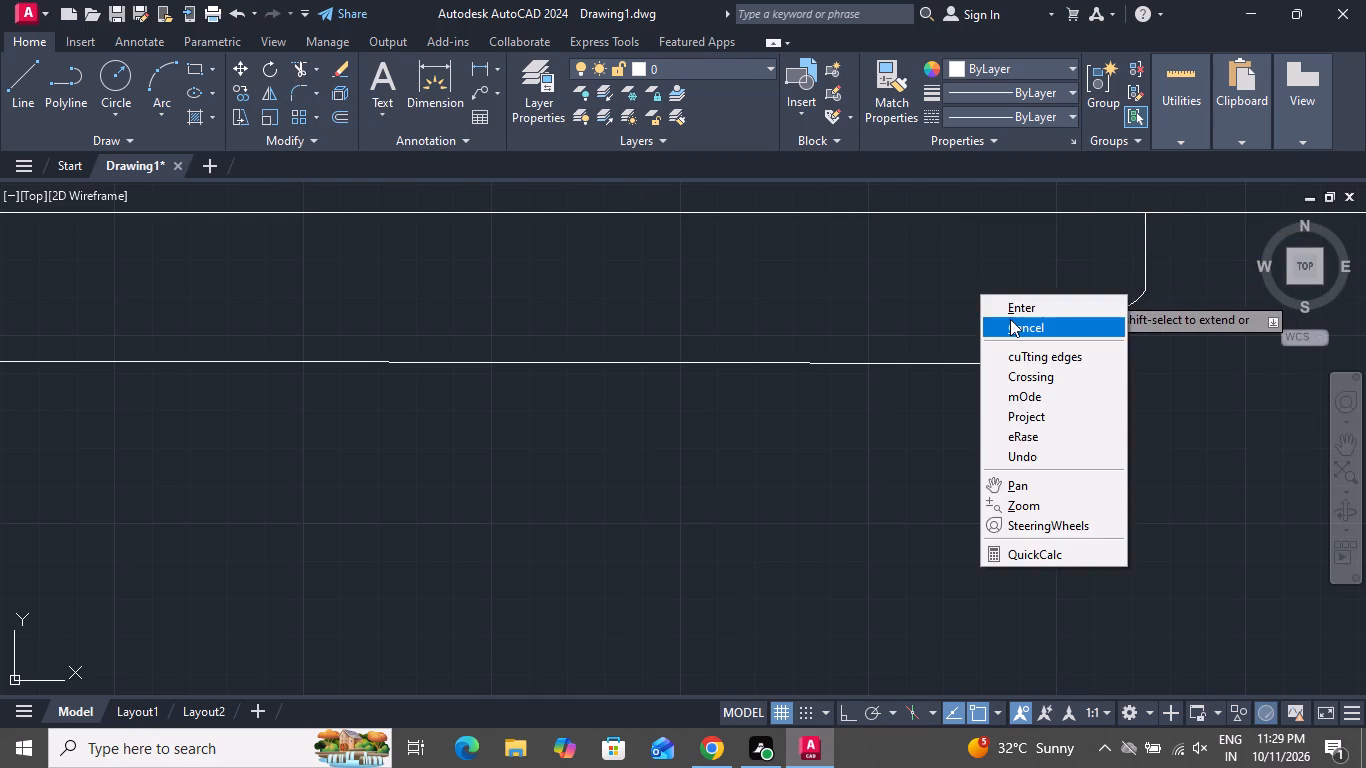
click(1010, 319)
Draw a narrow slanted table leg from the under-frame toward the wall, with sides about 1'-4" and 1'-3" and a 1" foot.
scroll(991, 412, up, 1)
scroll(990, 412, down, 3)
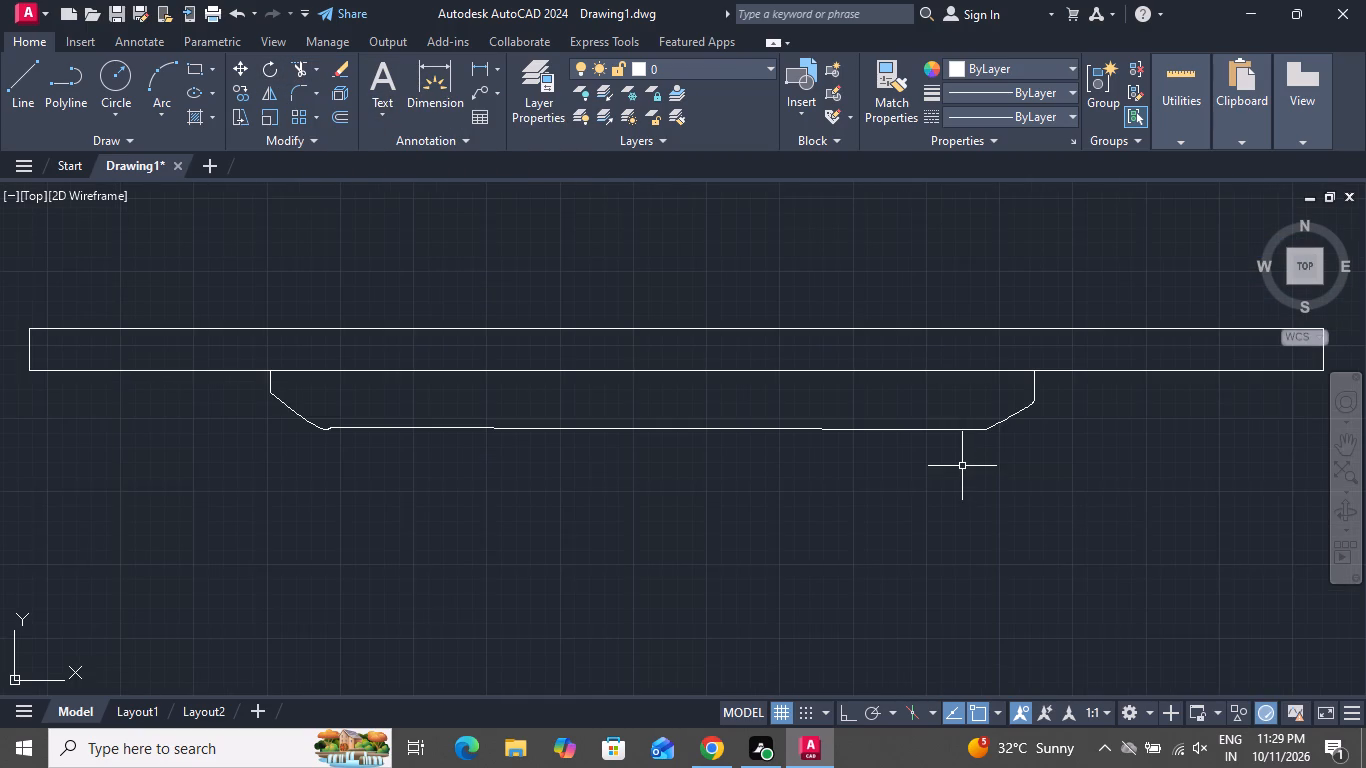
scroll(962, 466, down, 2)
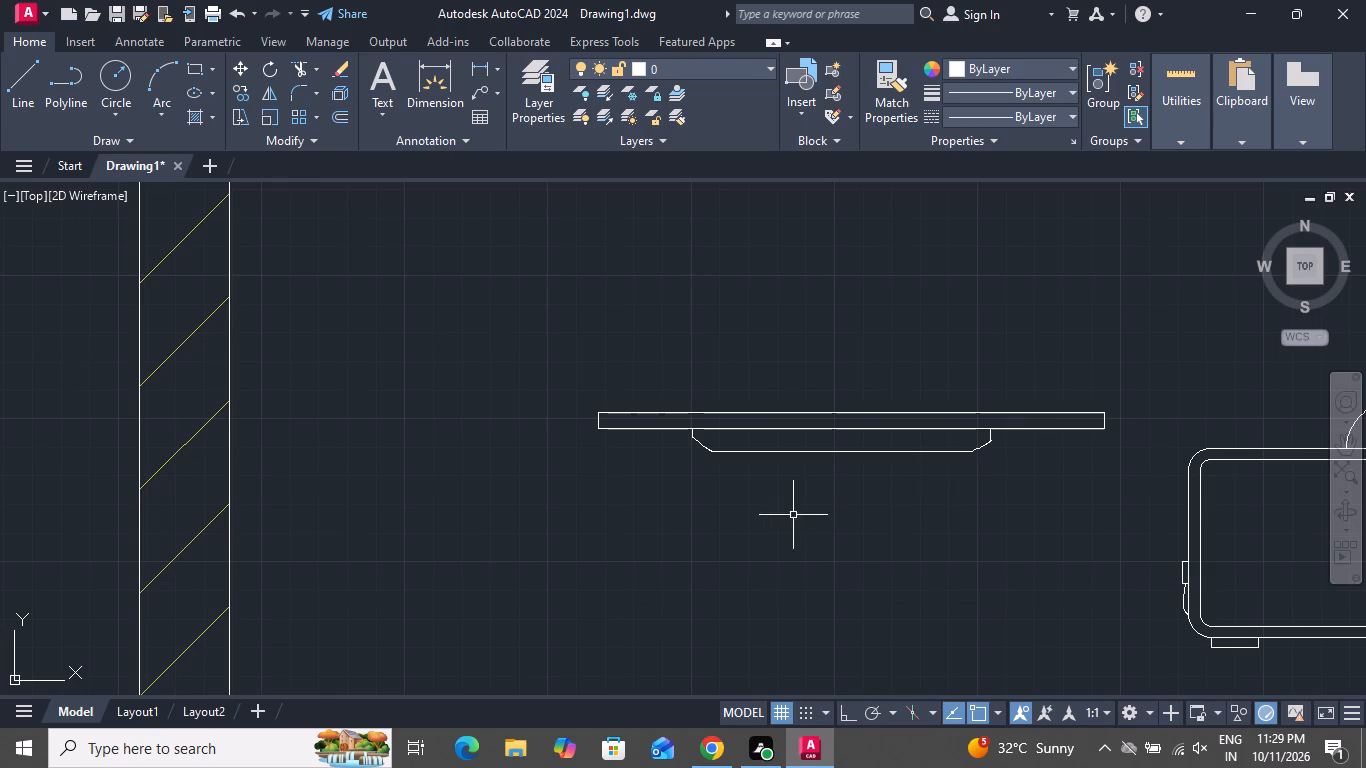
click(6, 97)
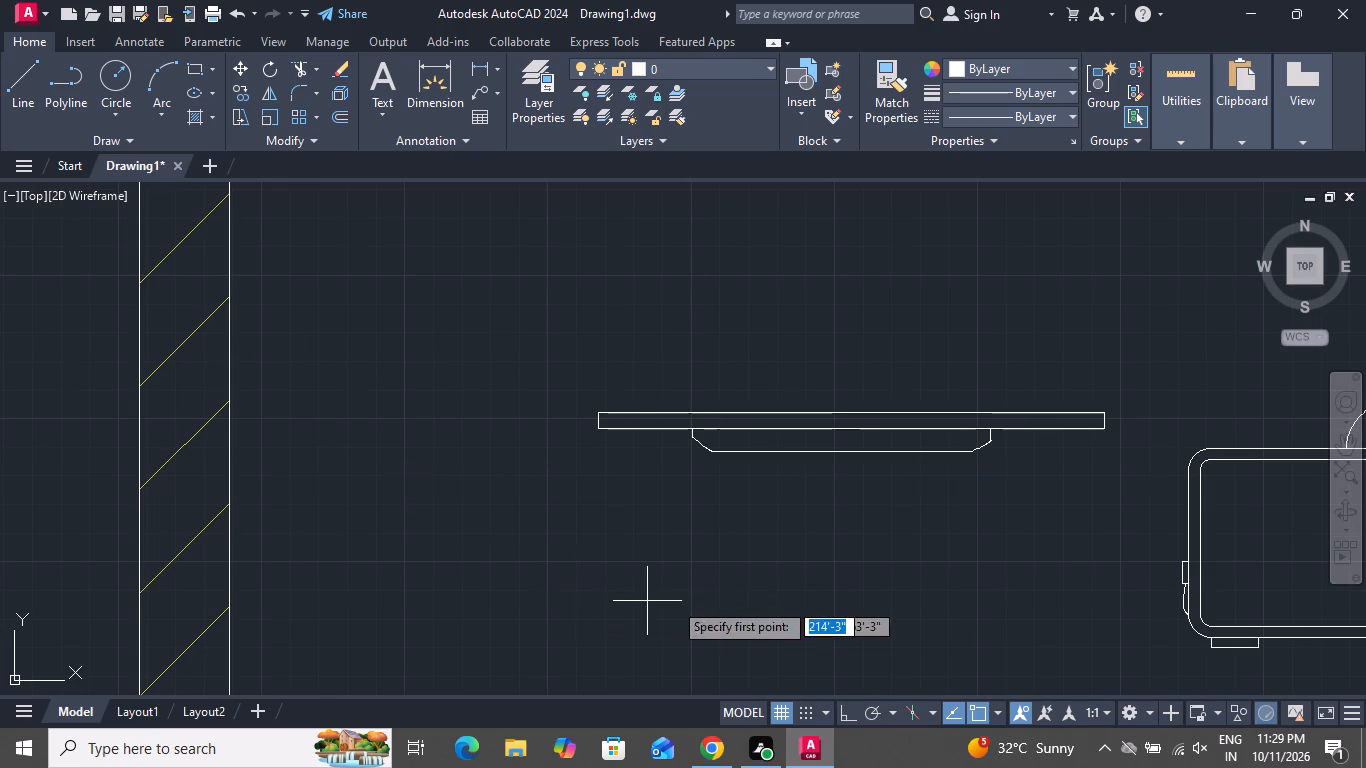
scroll(834, 622, up, 3)
scroll(843, 622, down, 2)
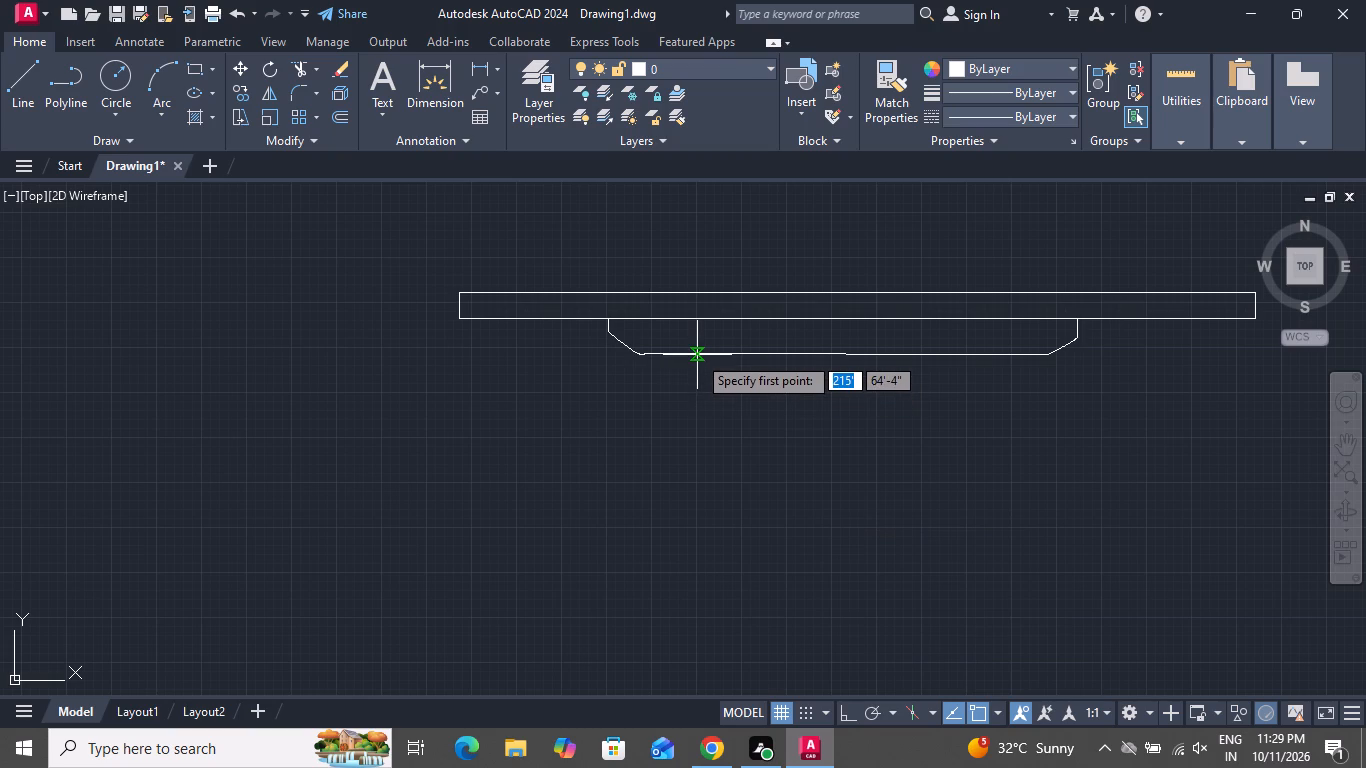
click(791, 355)
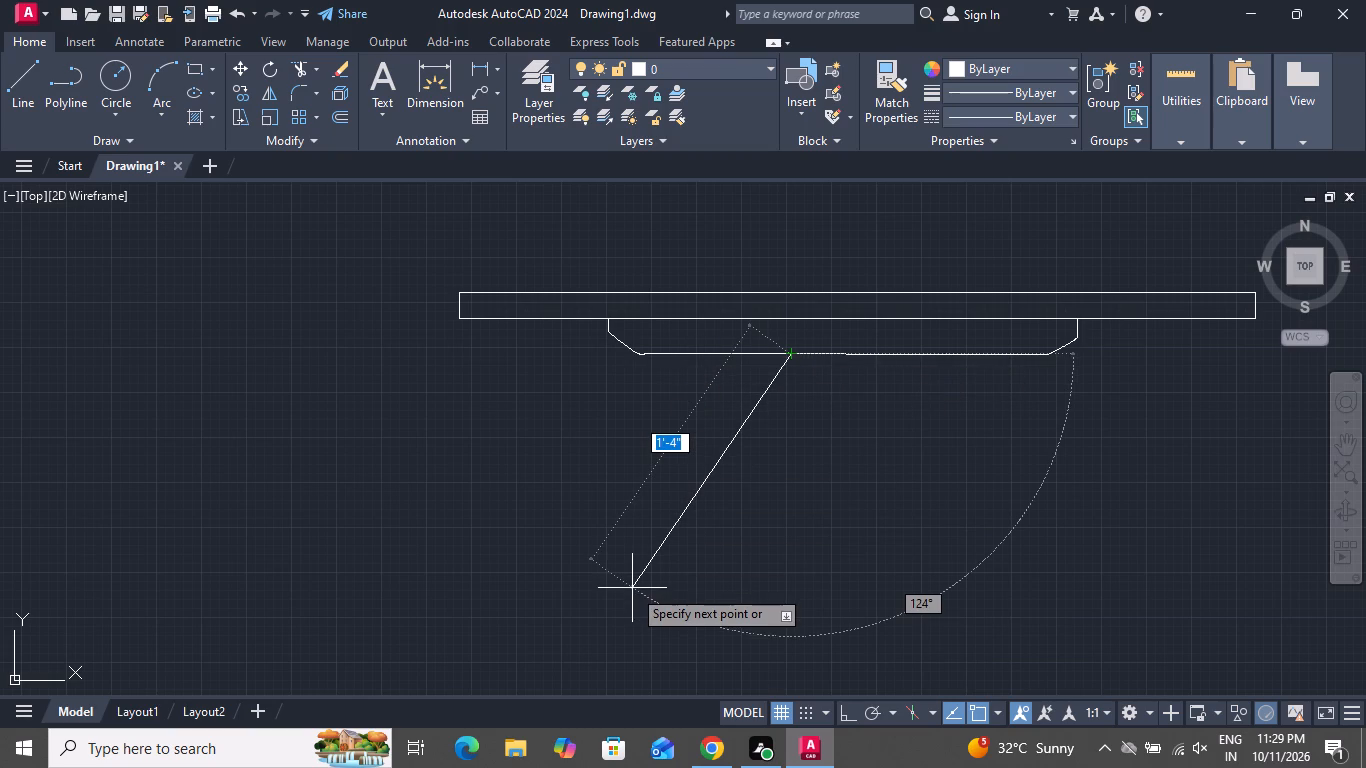
click(632, 588)
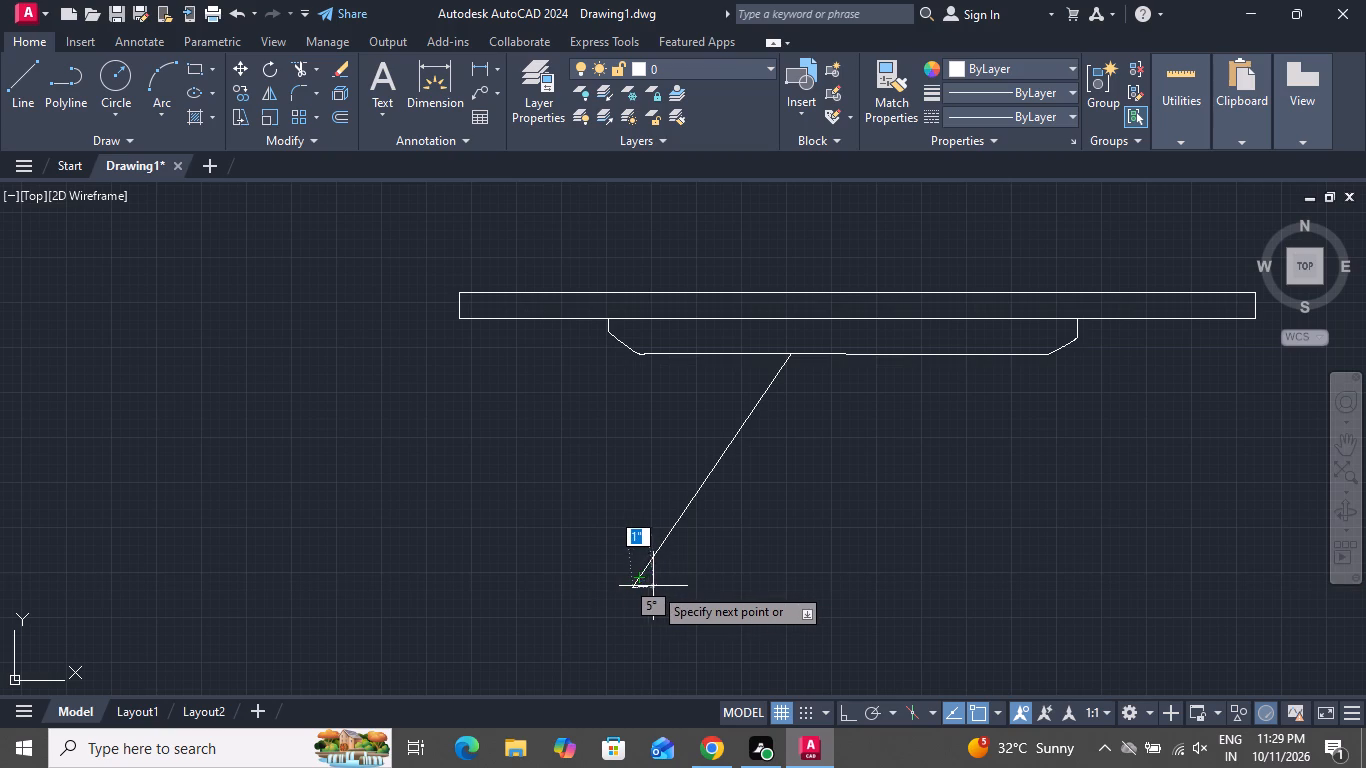
click(656, 586)
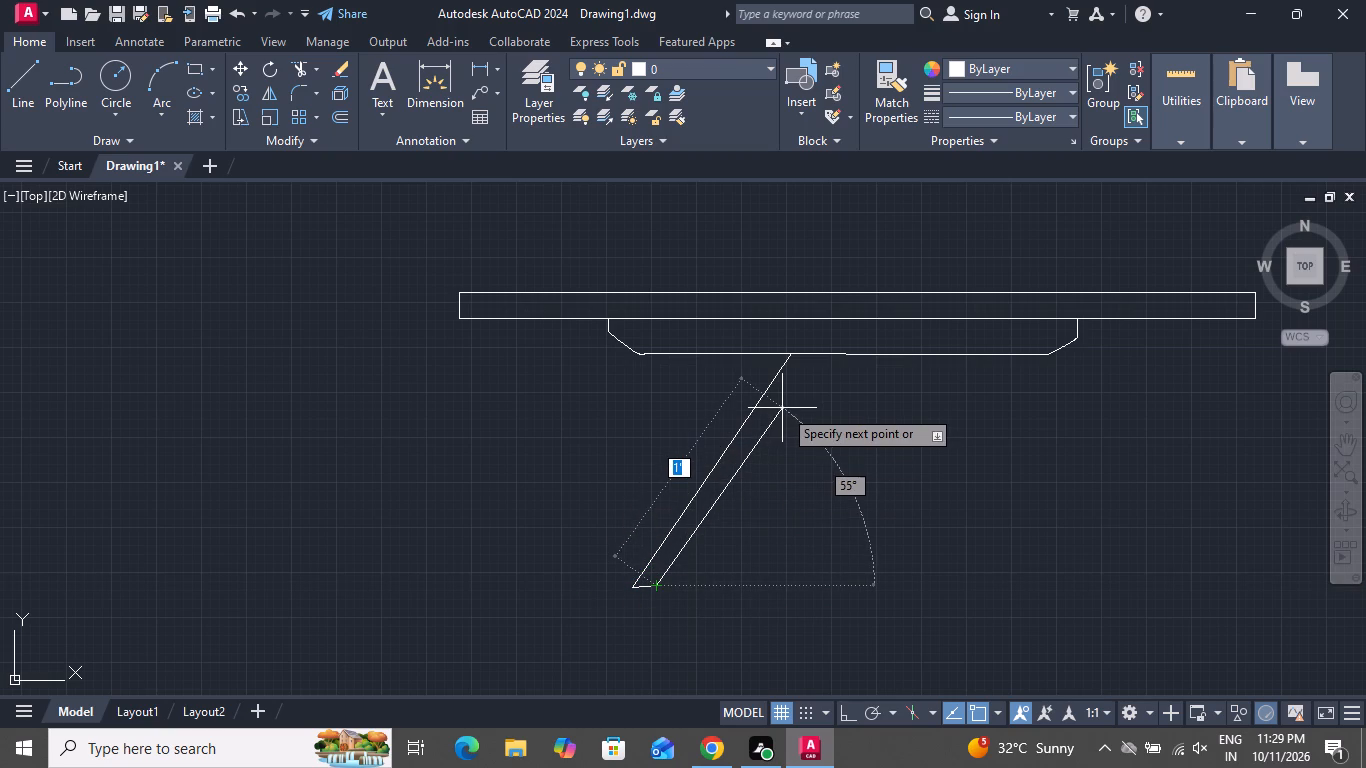
click(807, 353)
right_click(808, 360)
click(853, 387)
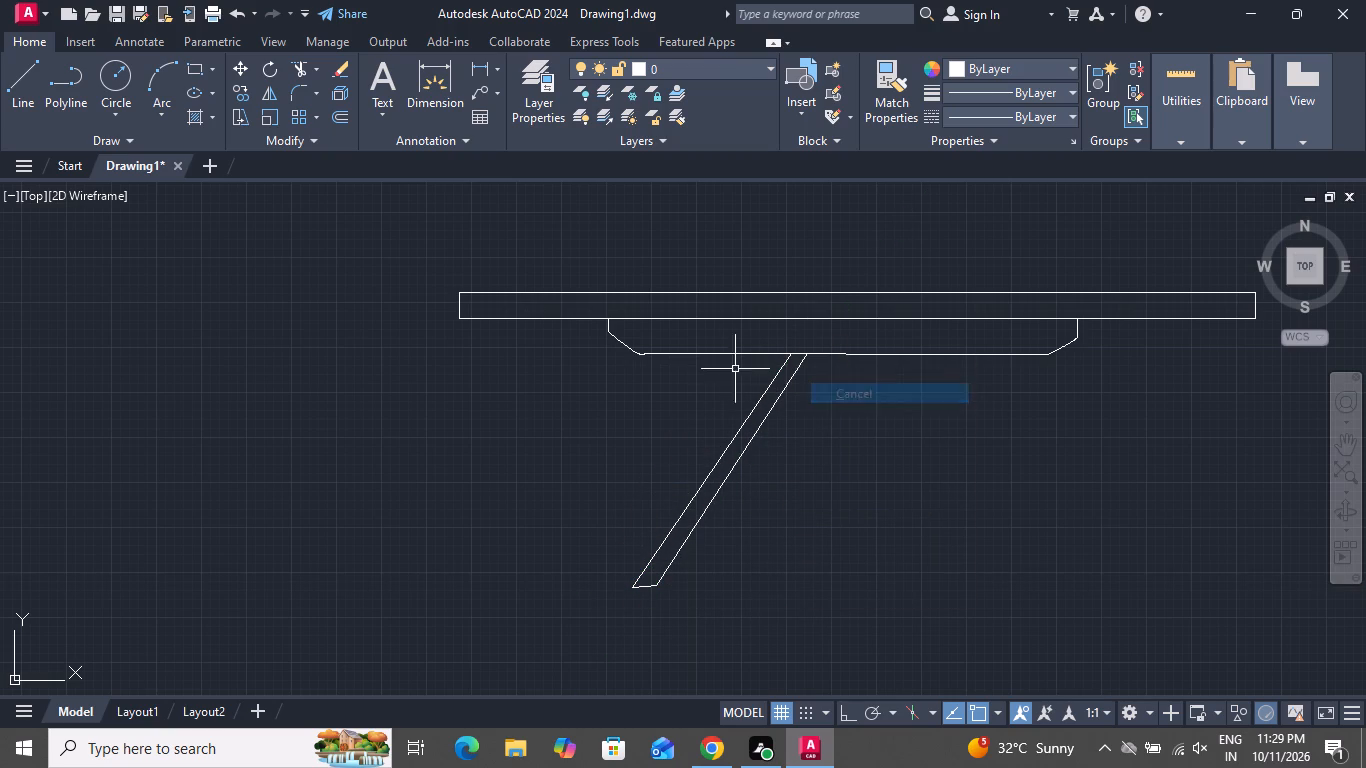
Draw a second narrow leg slanting toward the chair, with sides about 1'-3" and 1'-2" and a 1" foot.
click(23, 95)
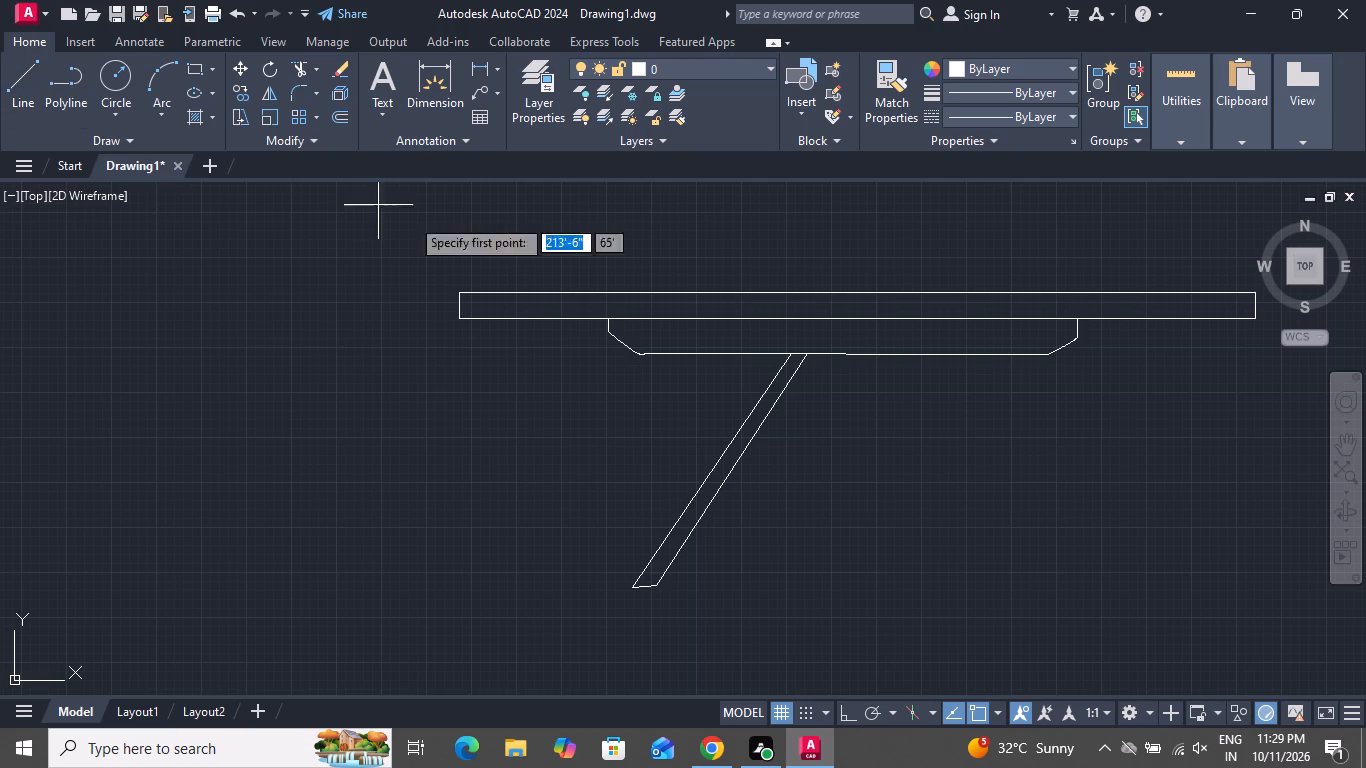
click(841, 358)
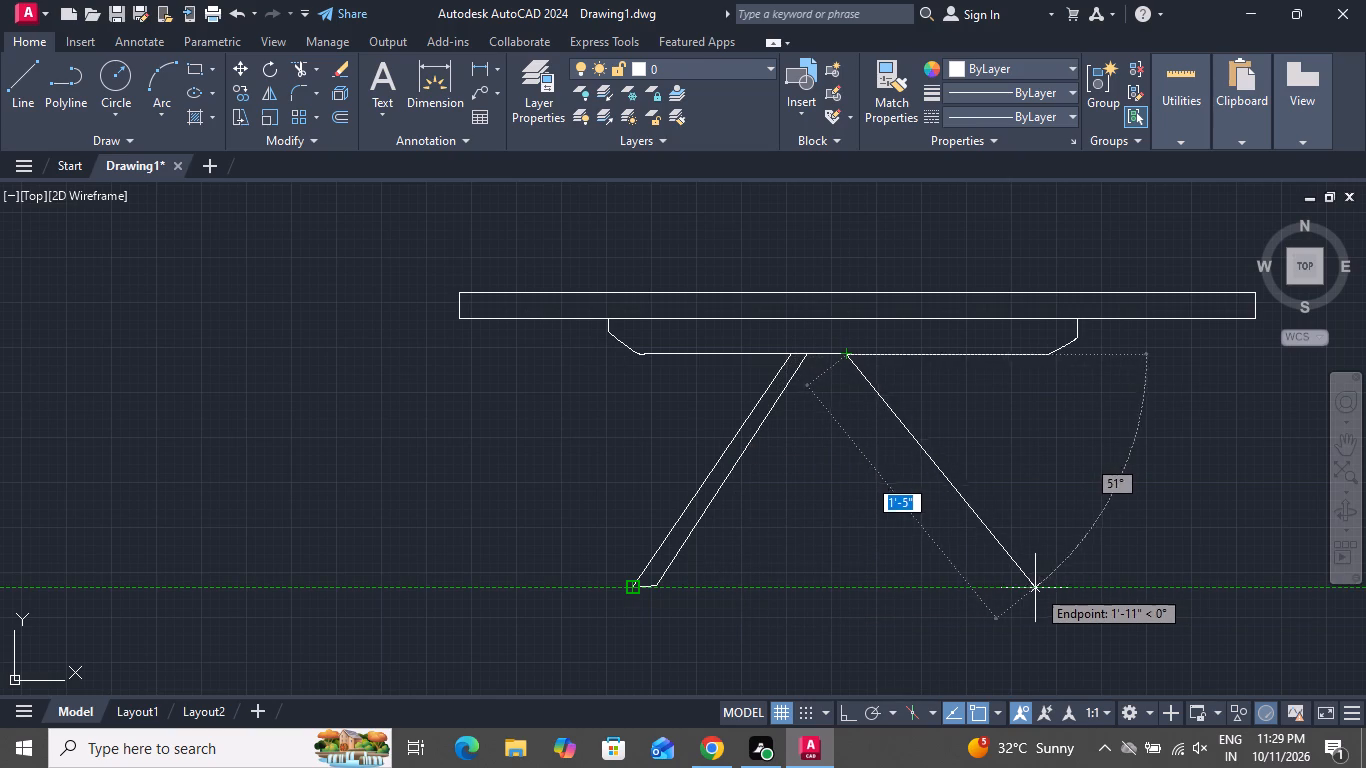
click(964, 583)
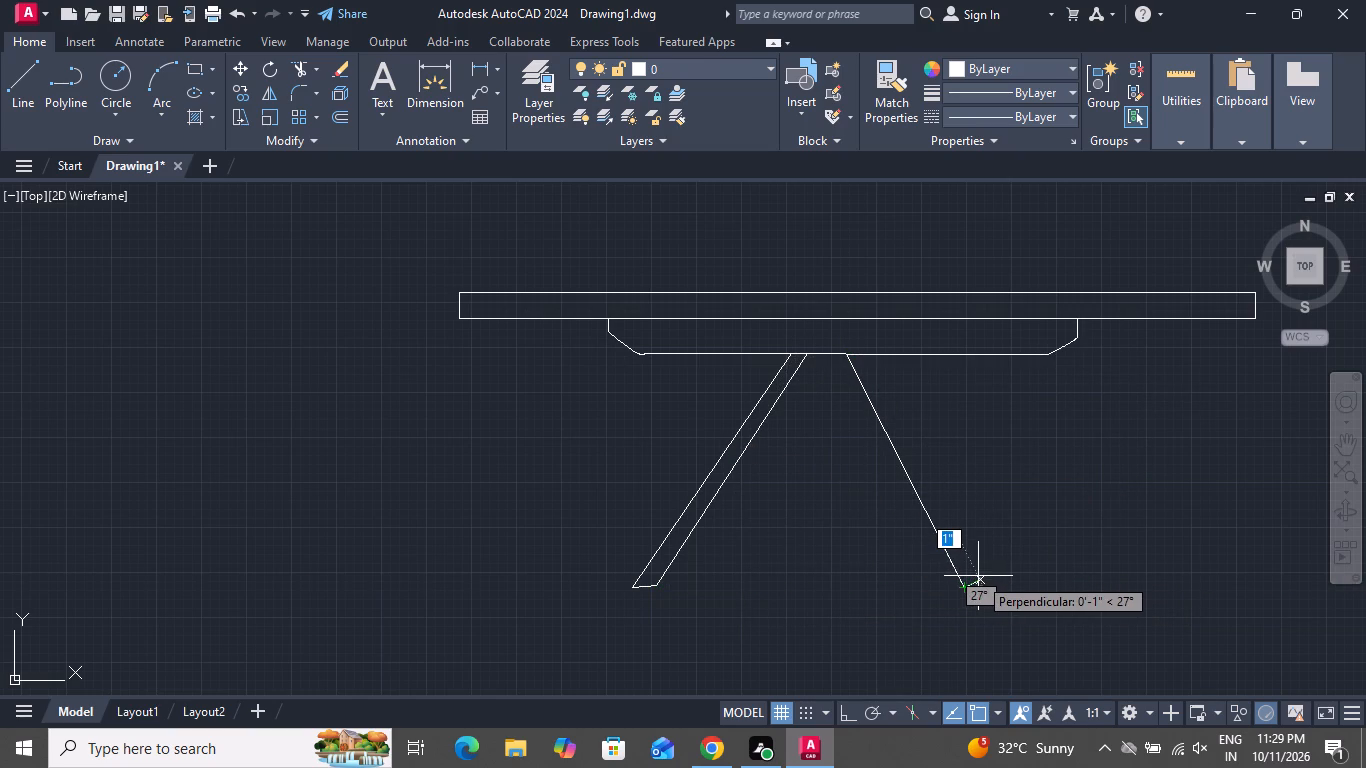
click(978, 576)
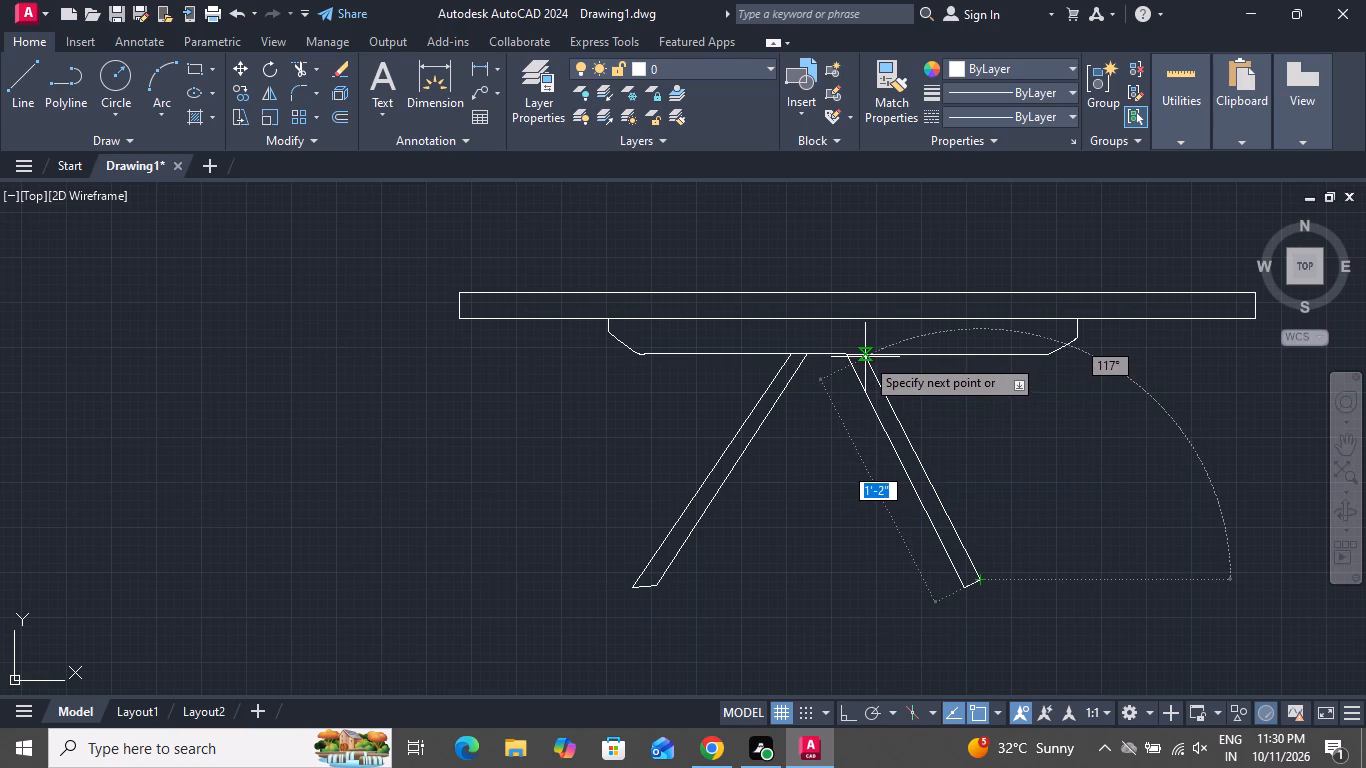
click(865, 357)
right_click(901, 412)
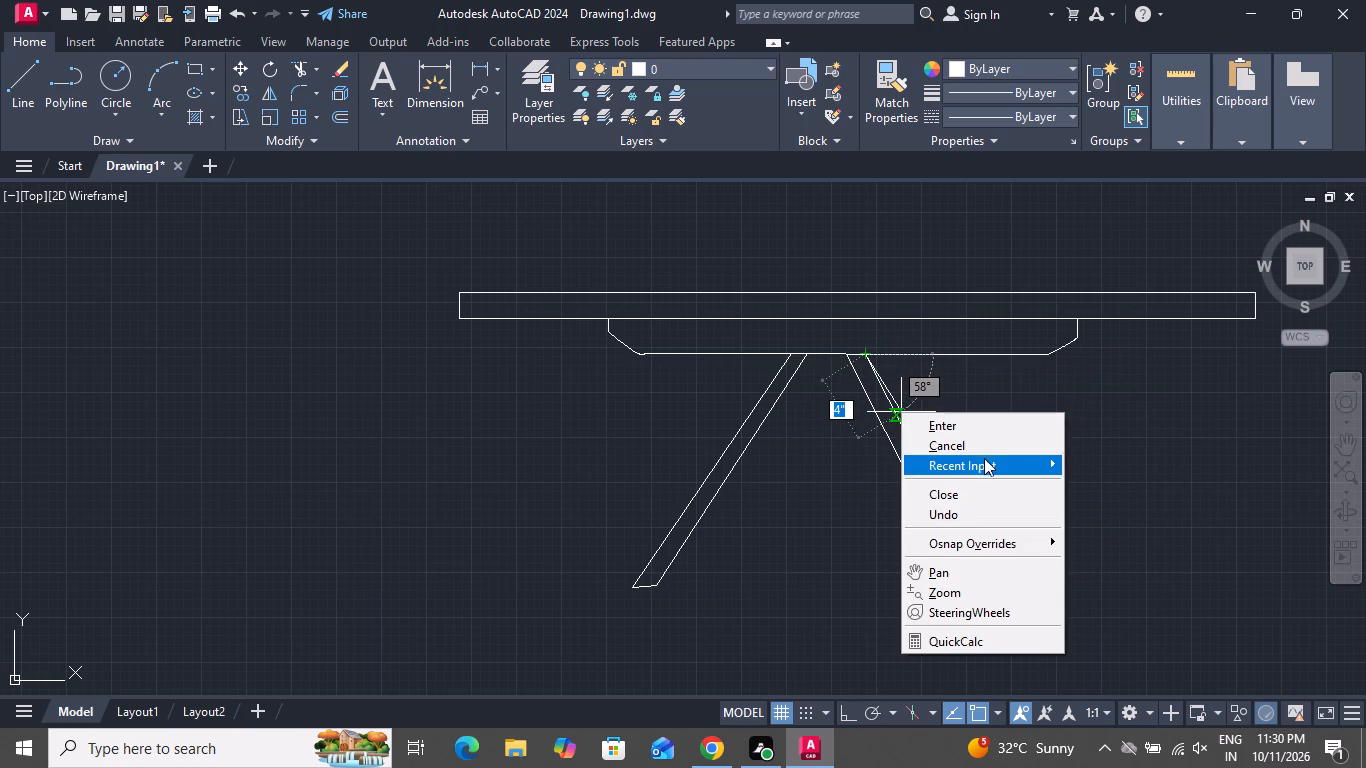
click(982, 447)
Draw two short vertical lines across the tabletop's thickness, one on each overhang just beyond the ends of the under-frame.
scroll(861, 475, down, 2)
scroll(786, 443, down, 1)
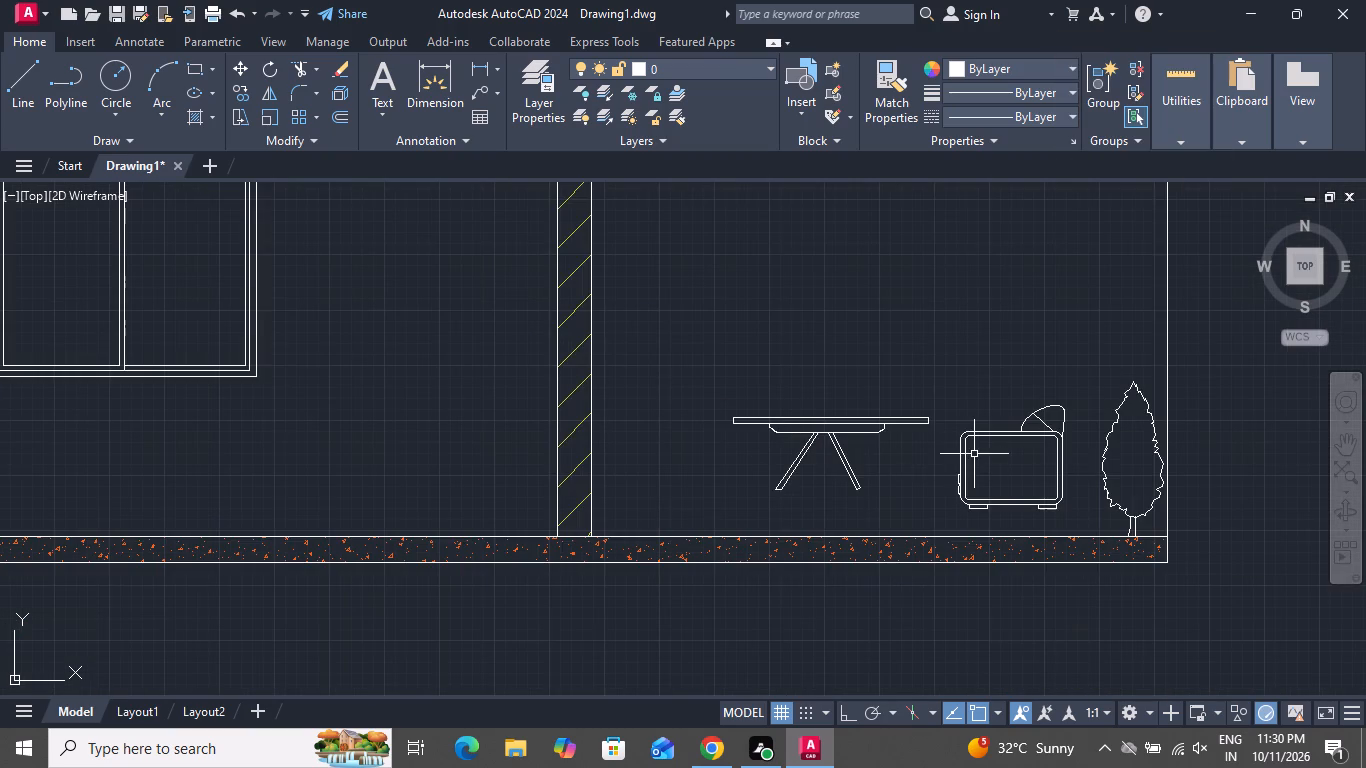
click(10, 79)
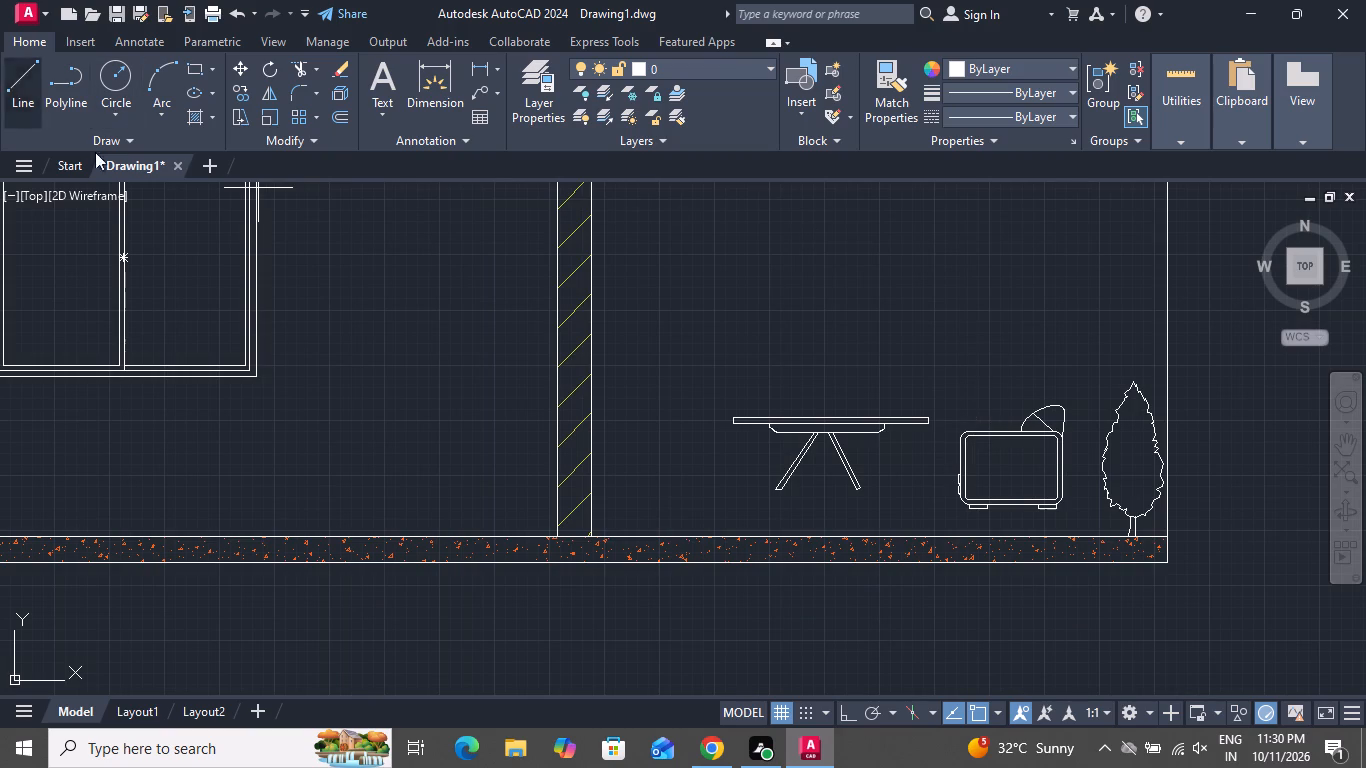
scroll(852, 408, up, 3)
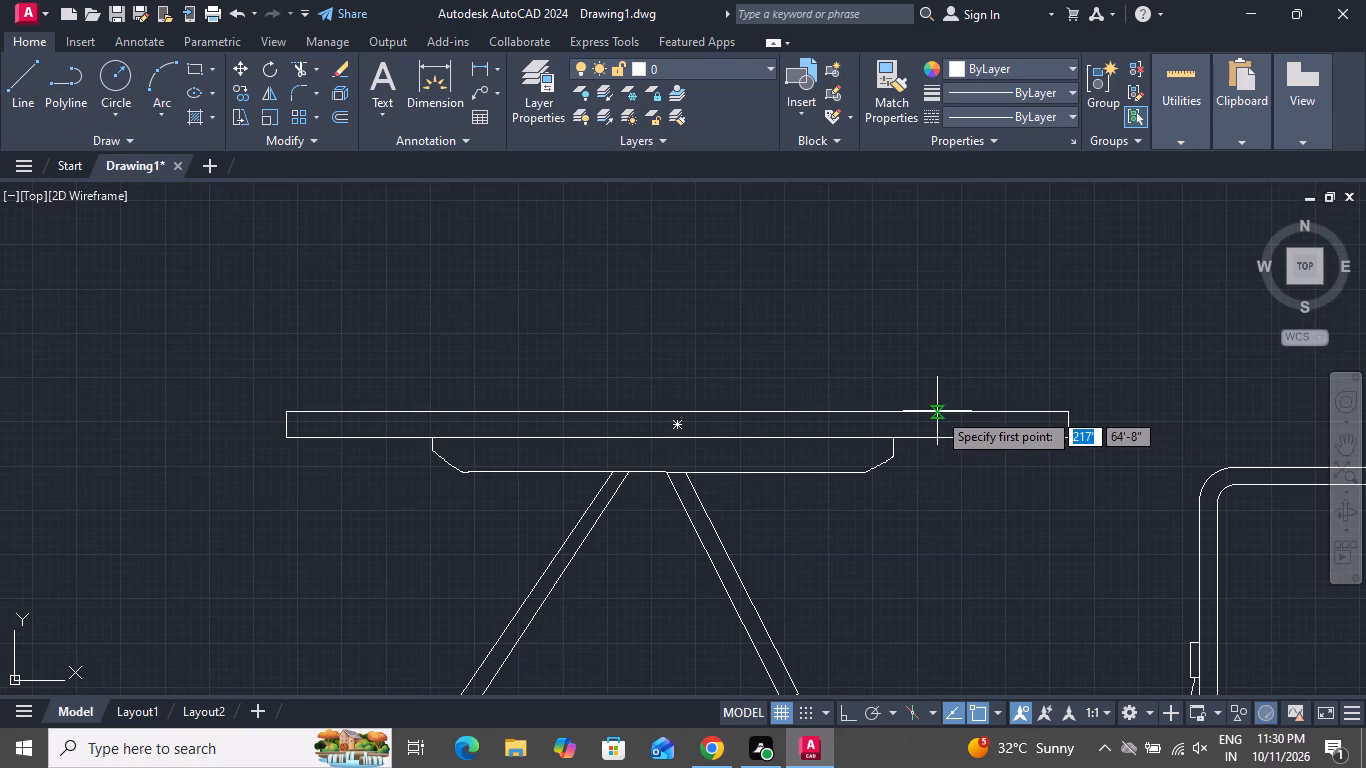
click(937, 411)
click(937, 437)
right_click(937, 437)
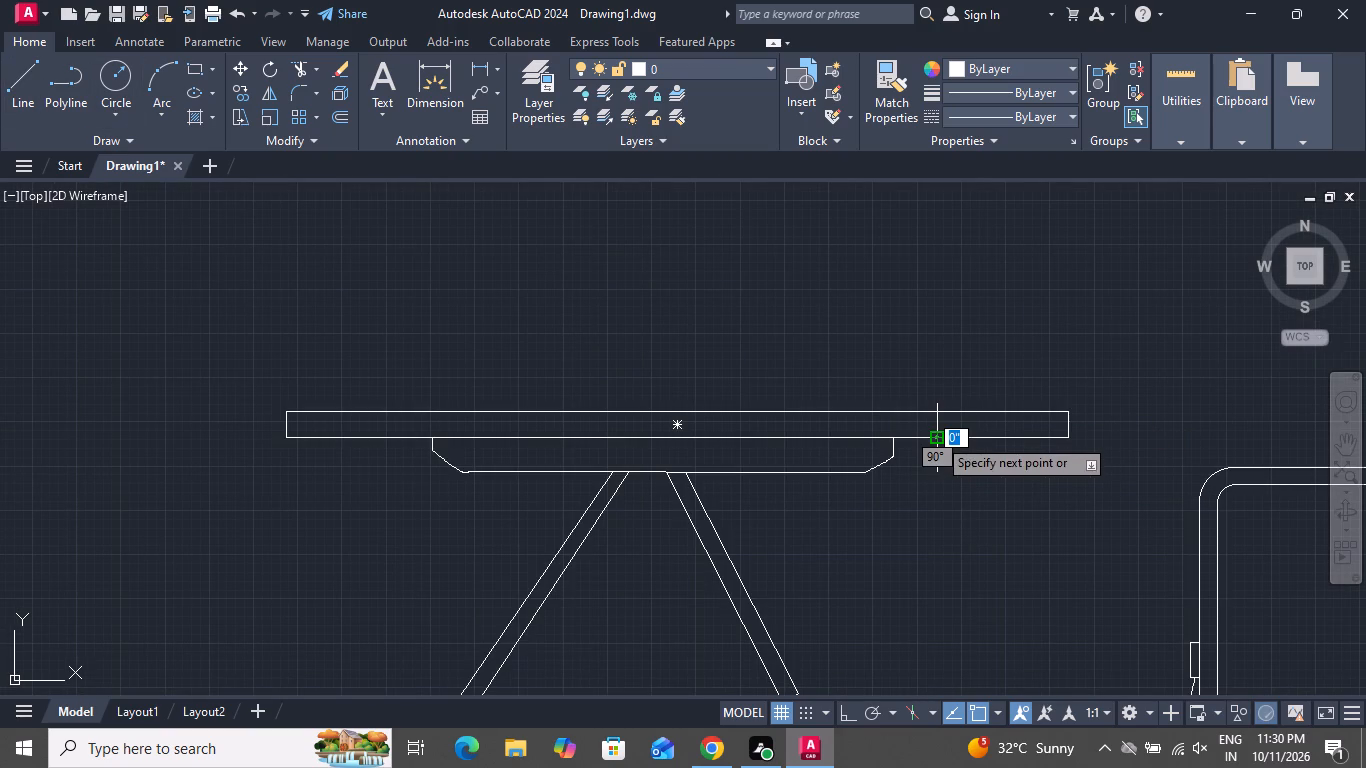
click(964, 461)
click(24, 90)
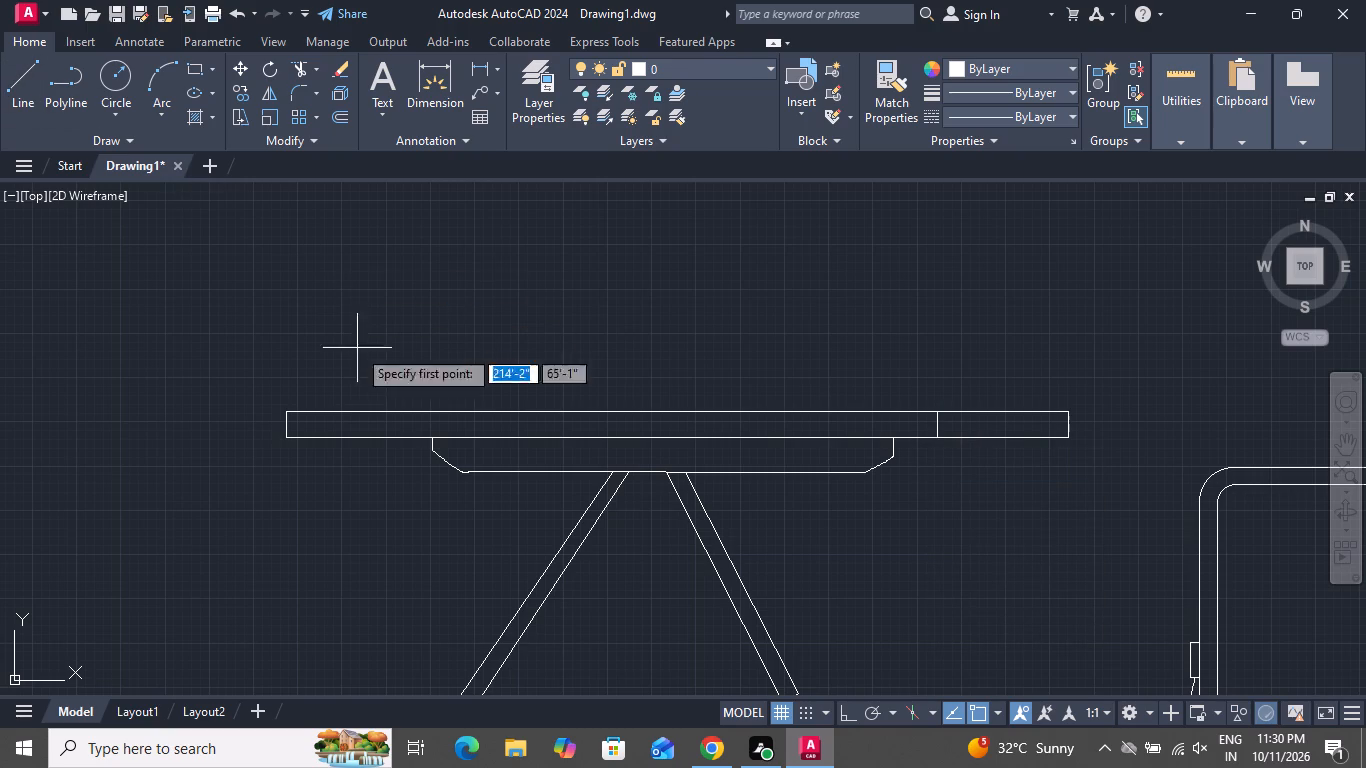
click(391, 411)
click(390, 435)
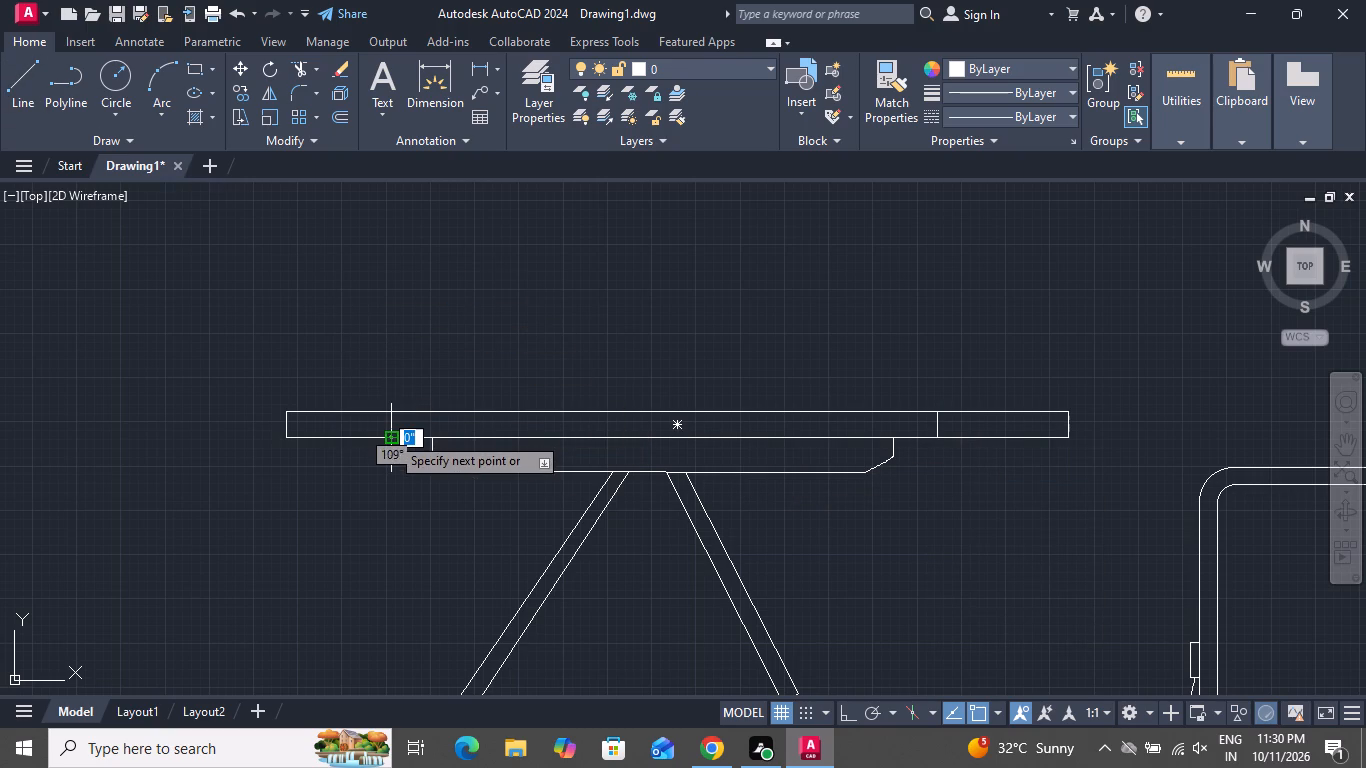
right_click(390, 435)
click(419, 455)
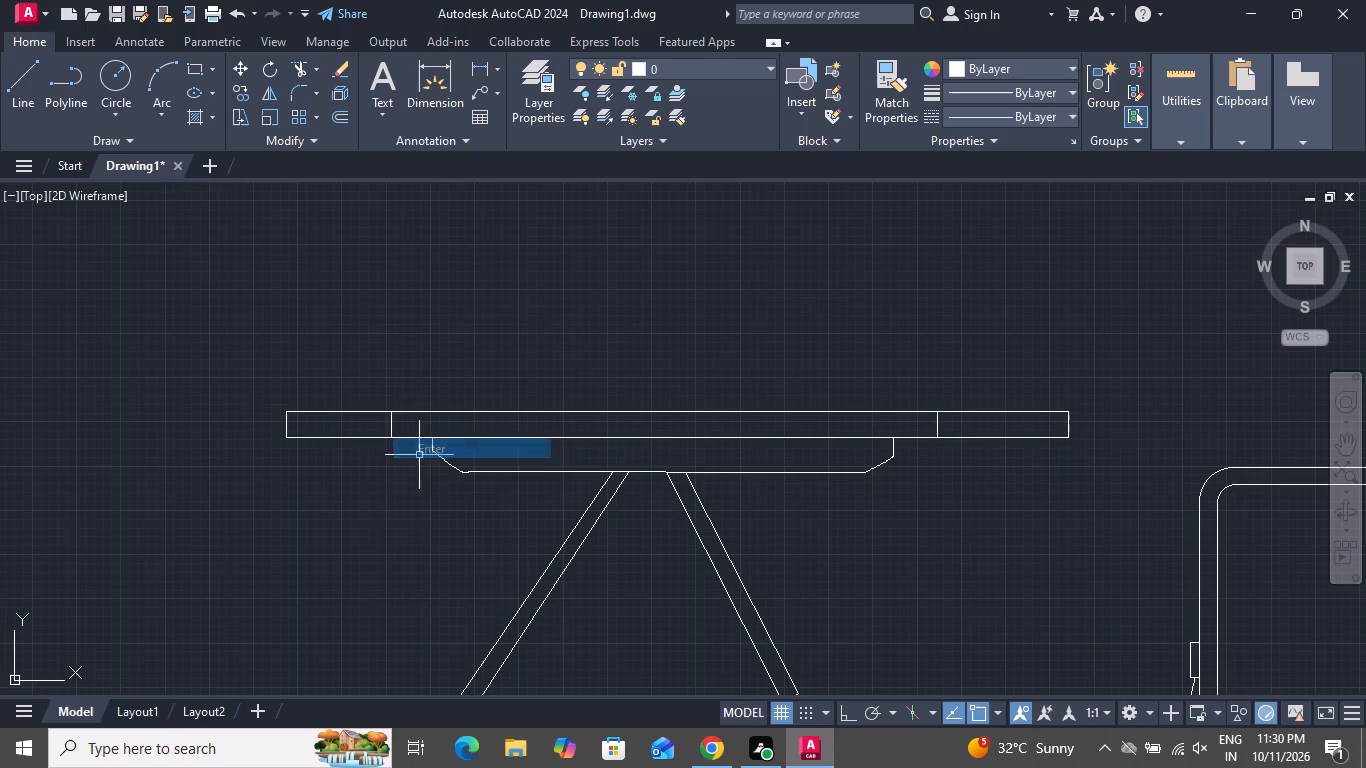
Trim away the tabletop's overhanging end portions outside the two short vertical lines to shorten it on both sides.
click(300, 67)
click(335, 380)
click(339, 495)
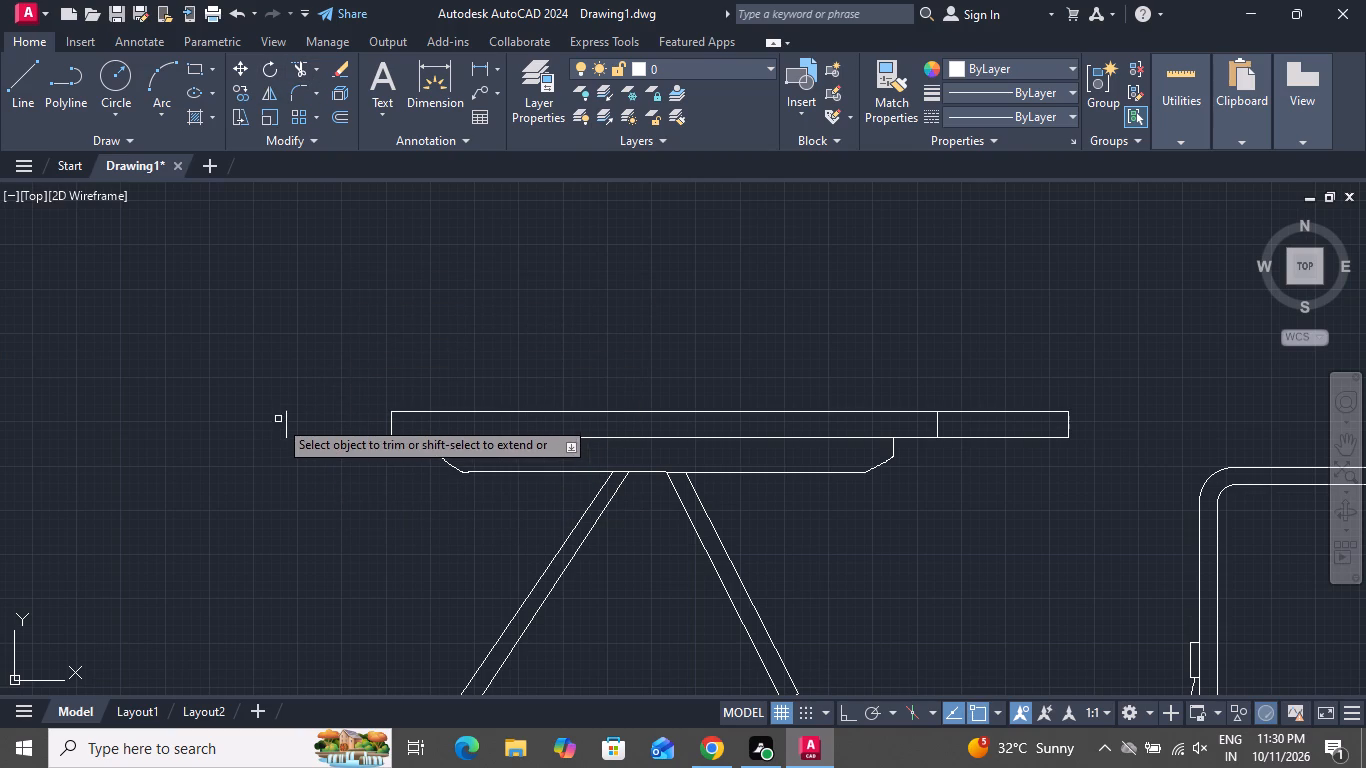
click(287, 420)
drag(1002, 357, 999, 382)
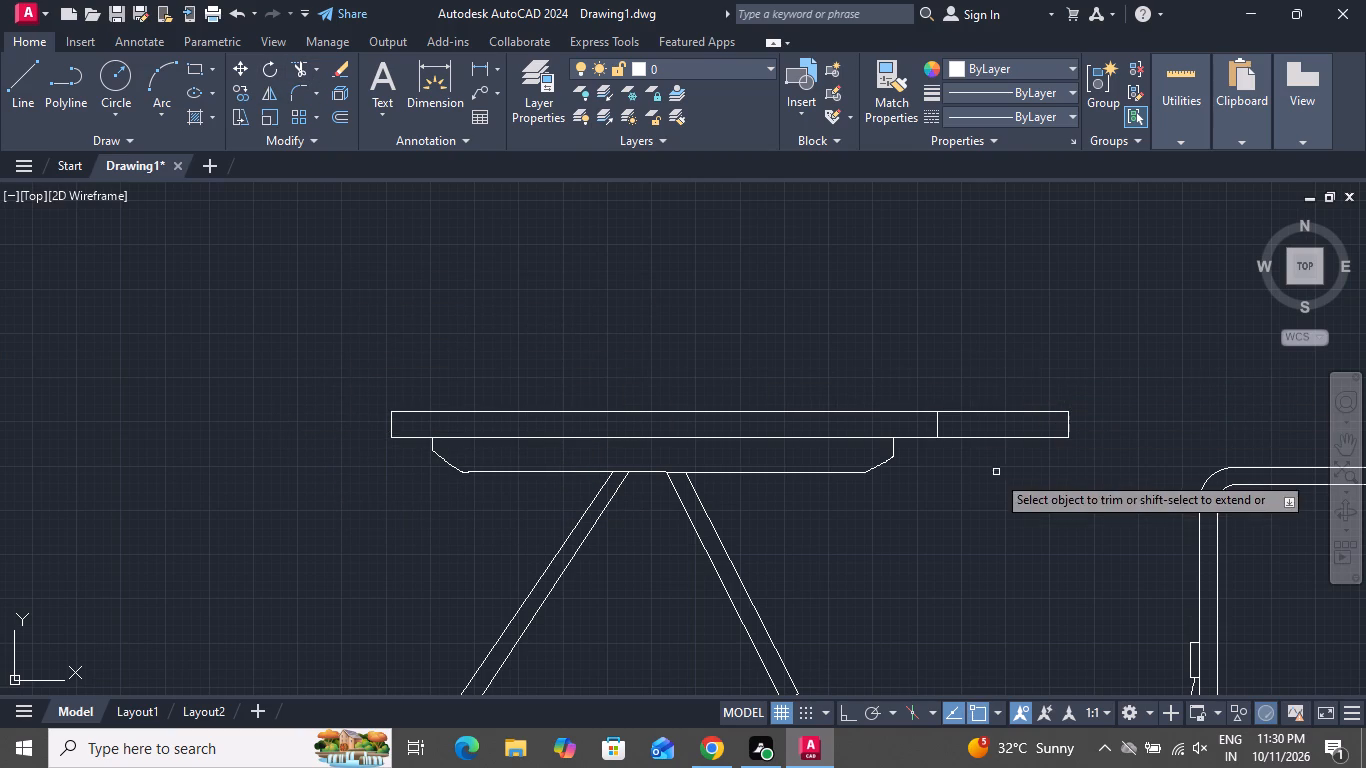
click(995, 478)
click(974, 351)
click(1069, 414)
scroll(838, 427, down, 2)
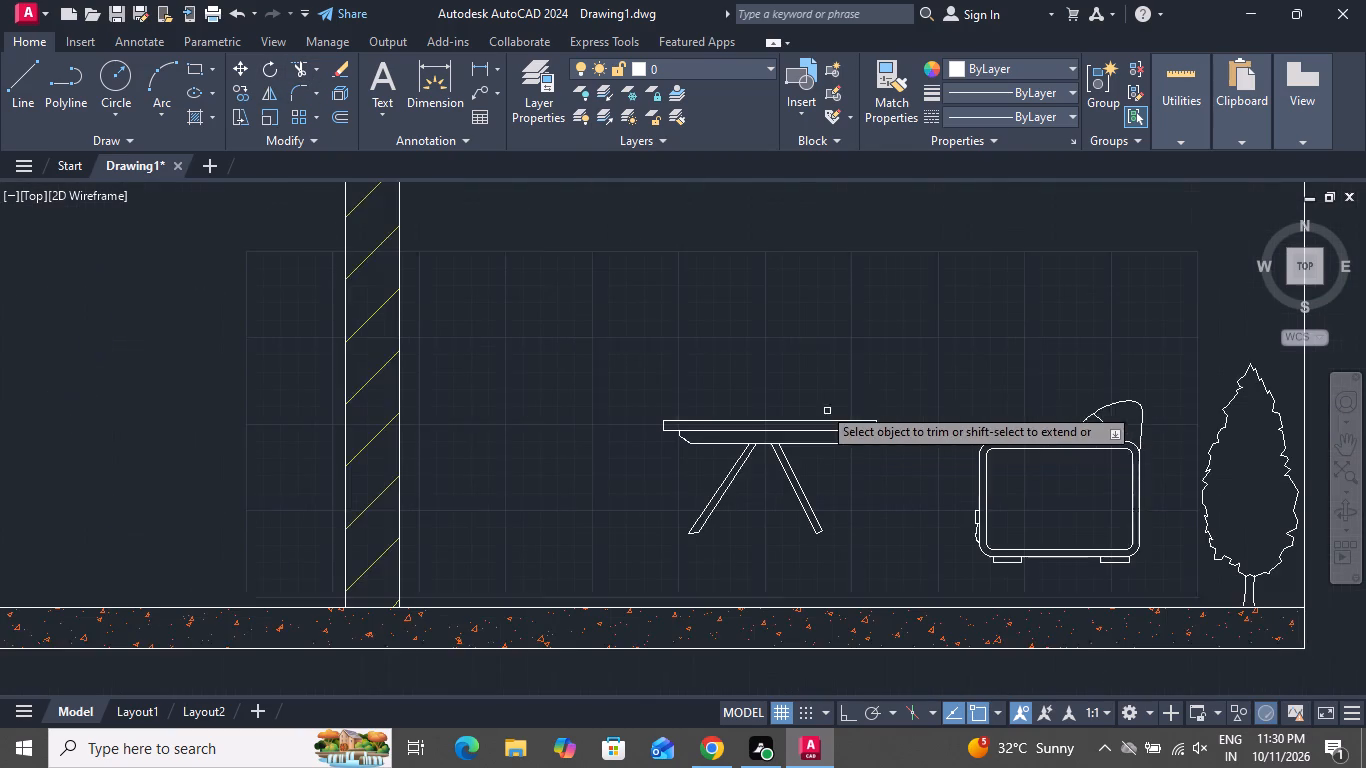
scroll(805, 392, down, 1)
right_click(897, 349)
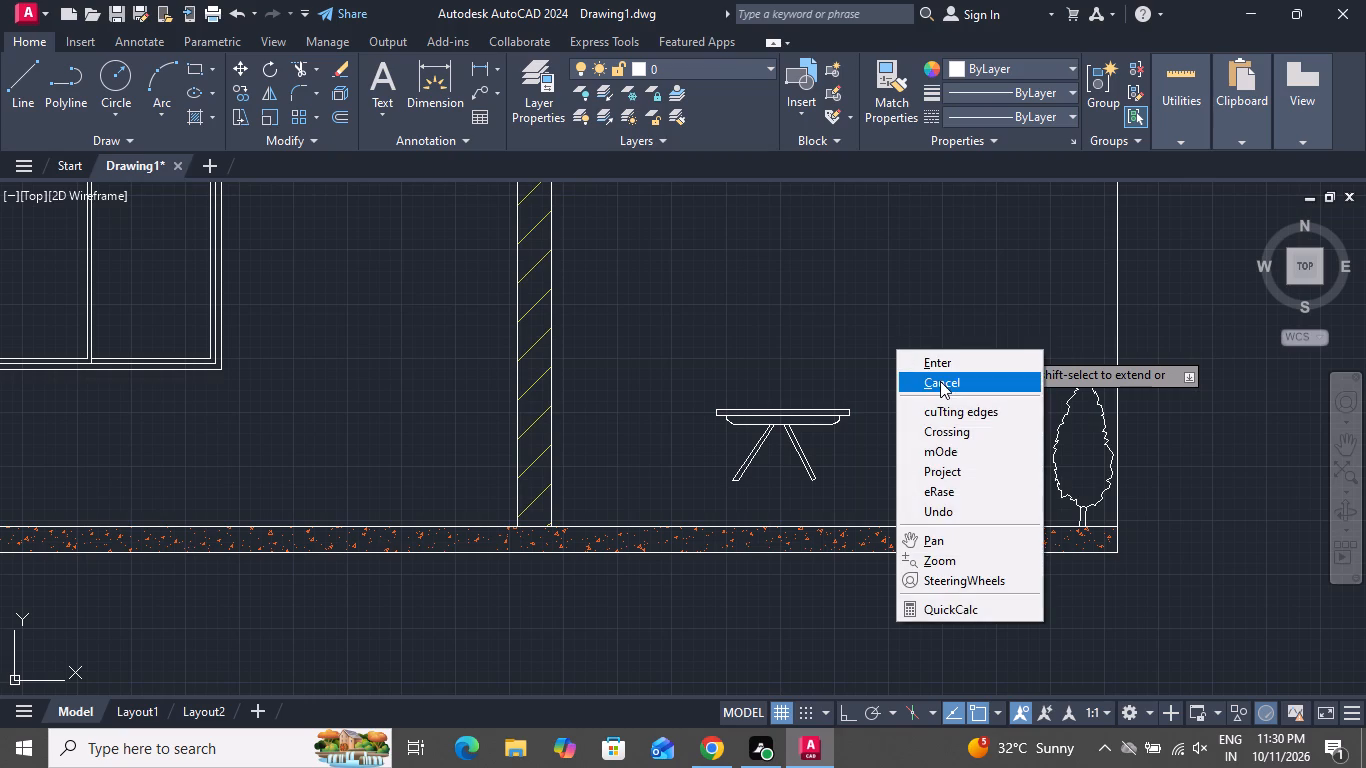
click(940, 381)
Move the whole table about 1' toward the chair and 11" down so its feet rest on the floor slab.
drag(877, 362, 871, 378)
click(697, 494)
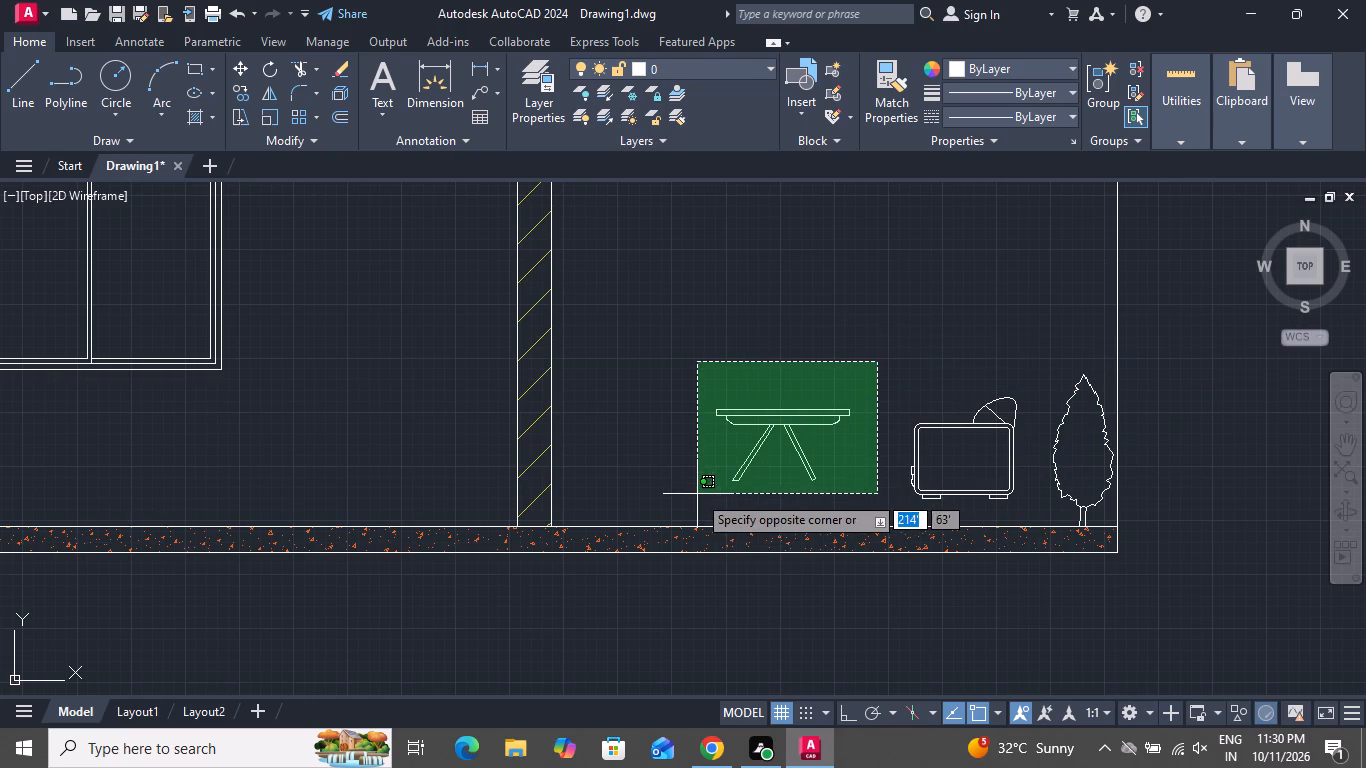
click(236, 71)
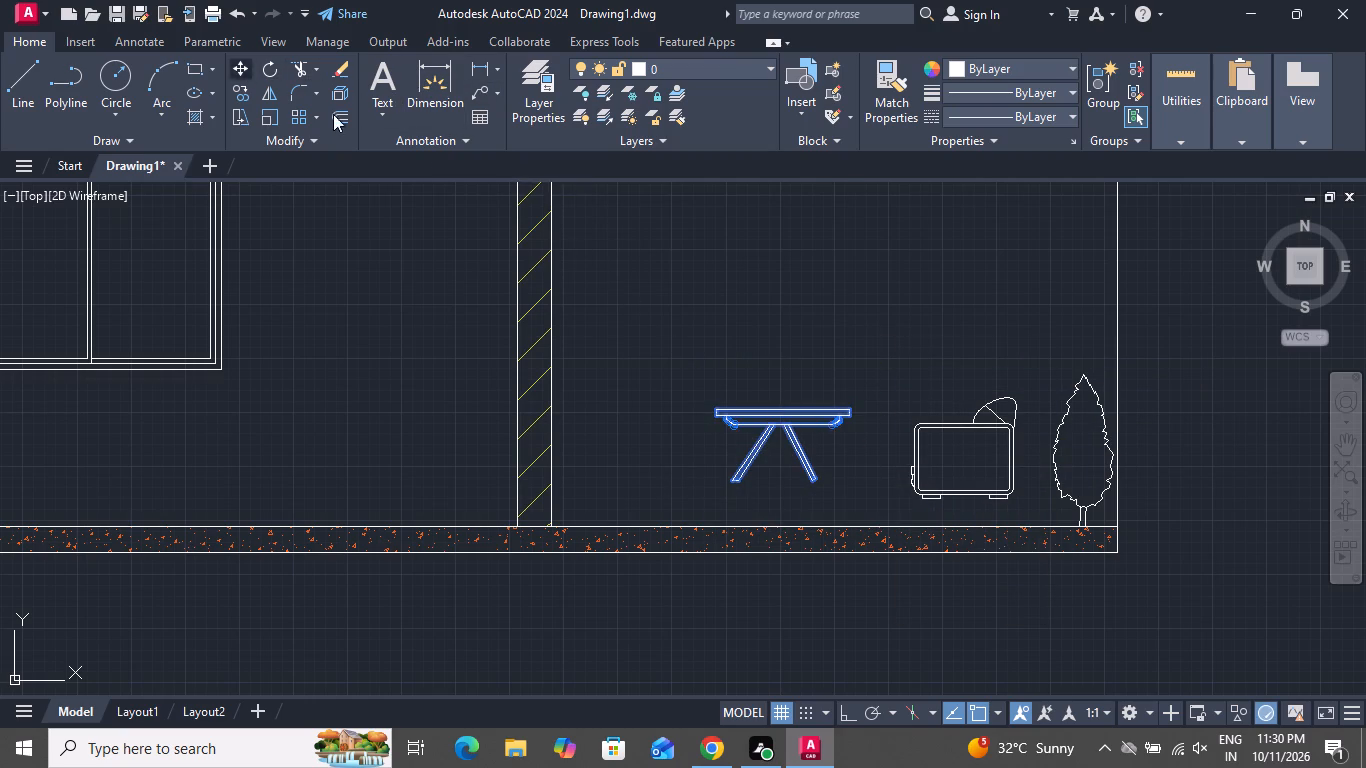
click(816, 479)
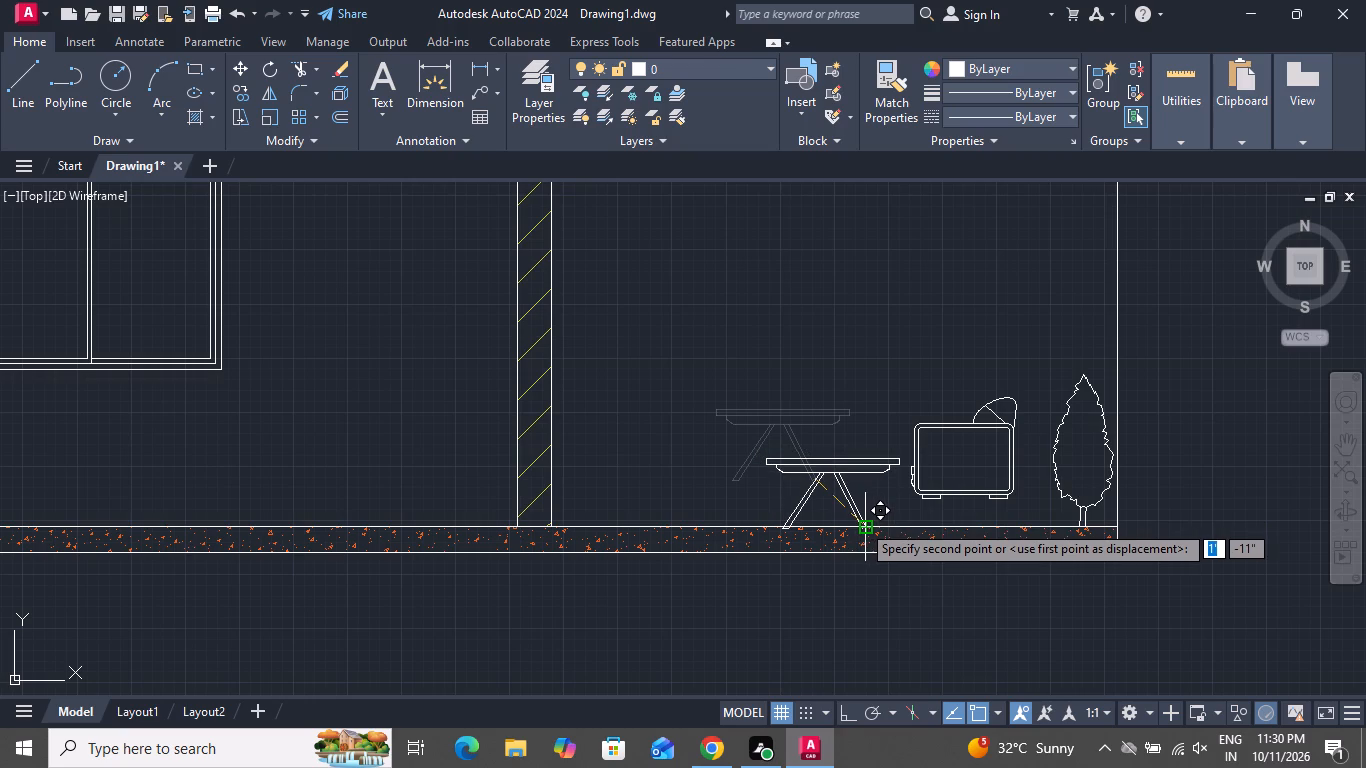
click(862, 523)
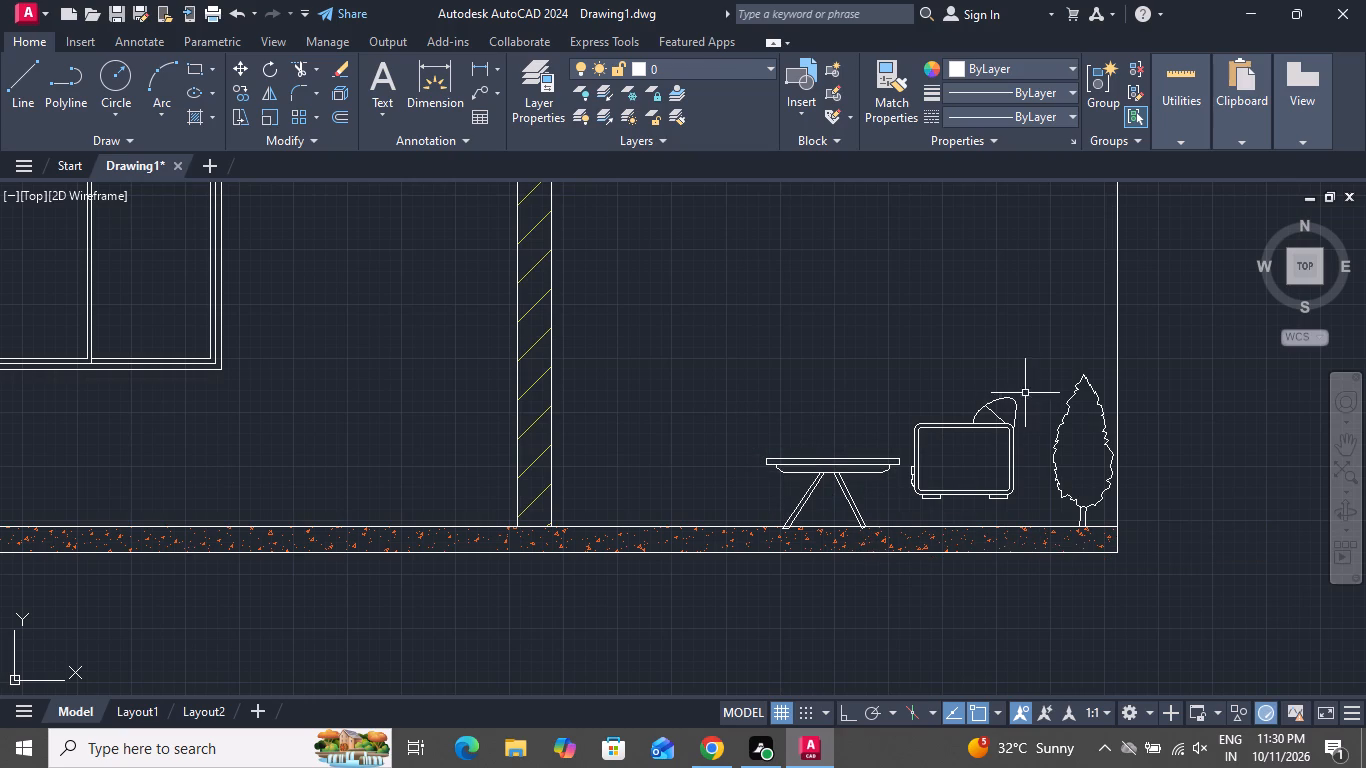
Move the rounded chair about 5" straight down so its feet sit on the floor slab between the table and tree.
click(1025, 393)
click(909, 513)
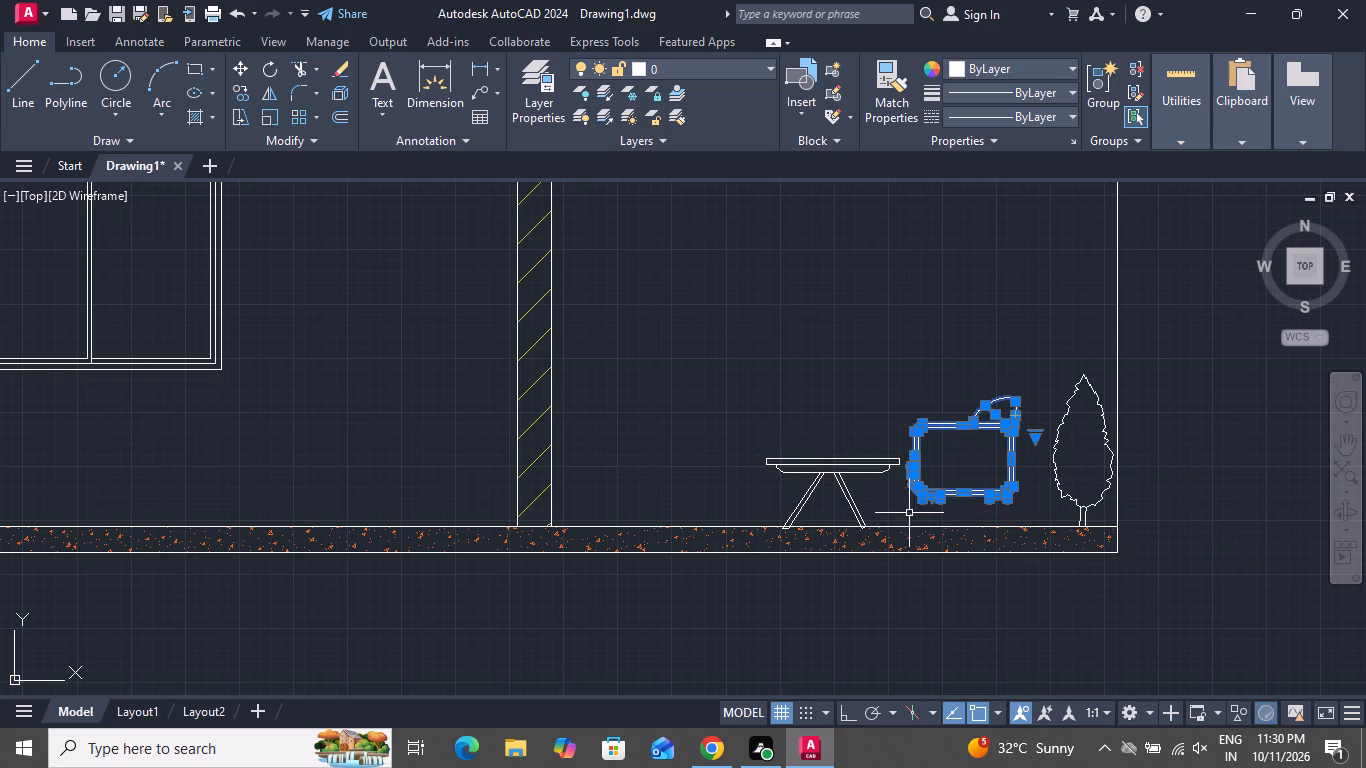
click(241, 70)
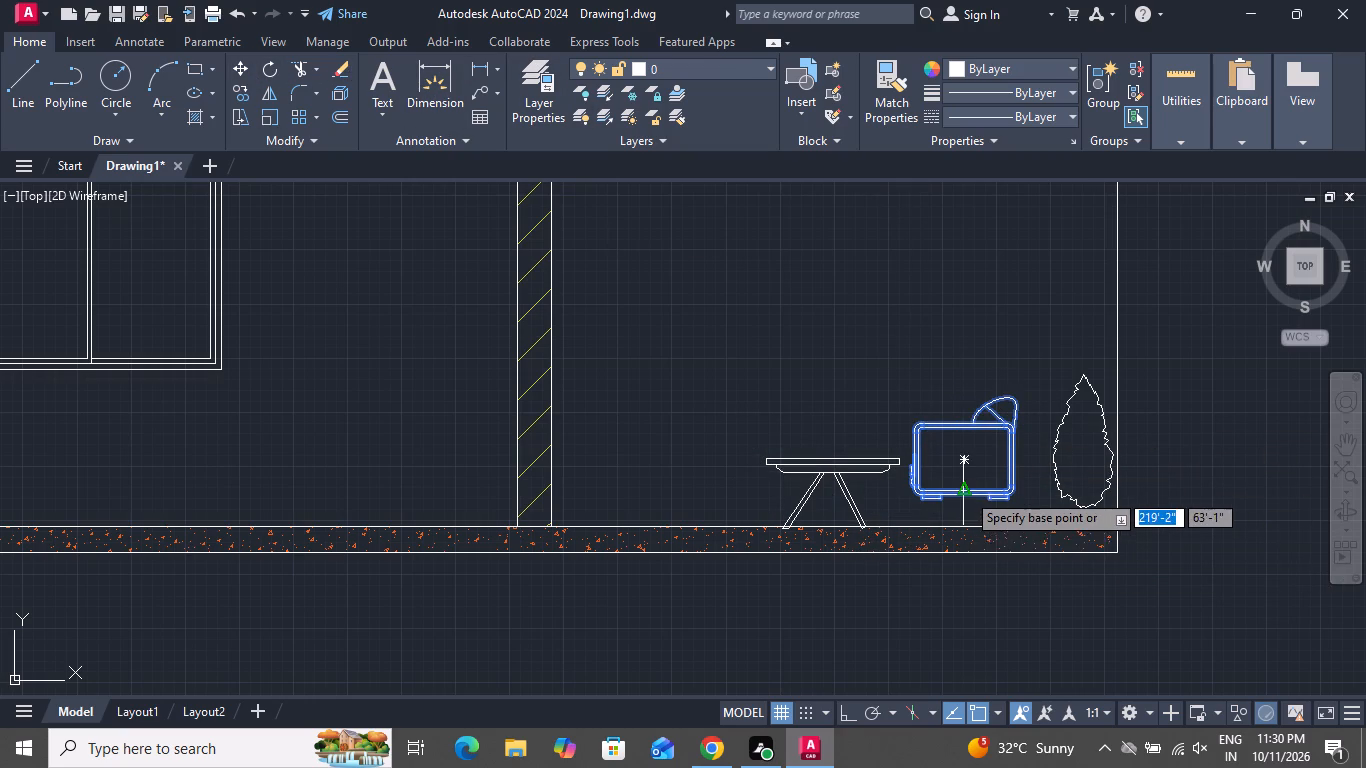
click(968, 496)
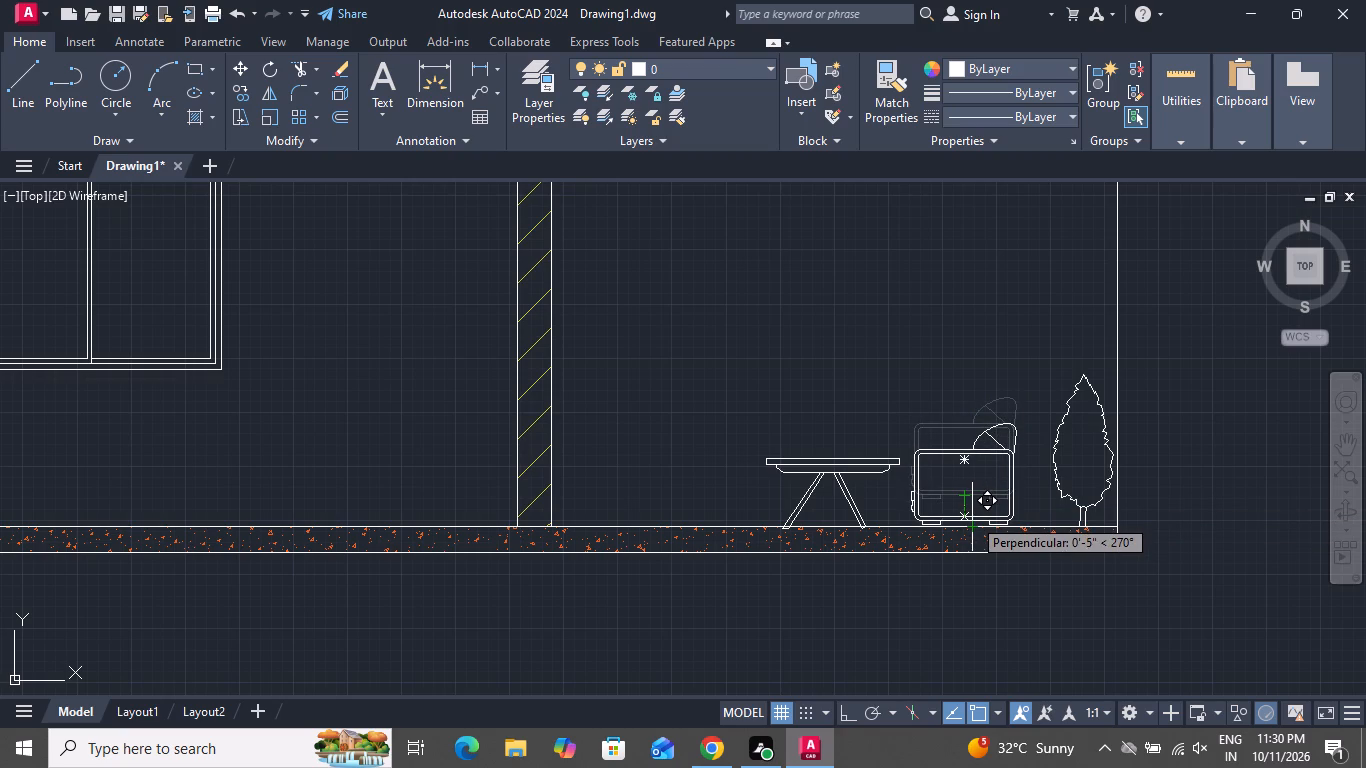
click(972, 517)
Scale the elevation tree down to a small fraction of its size, using a base point inside its foliage.
scroll(999, 496, down, 2)
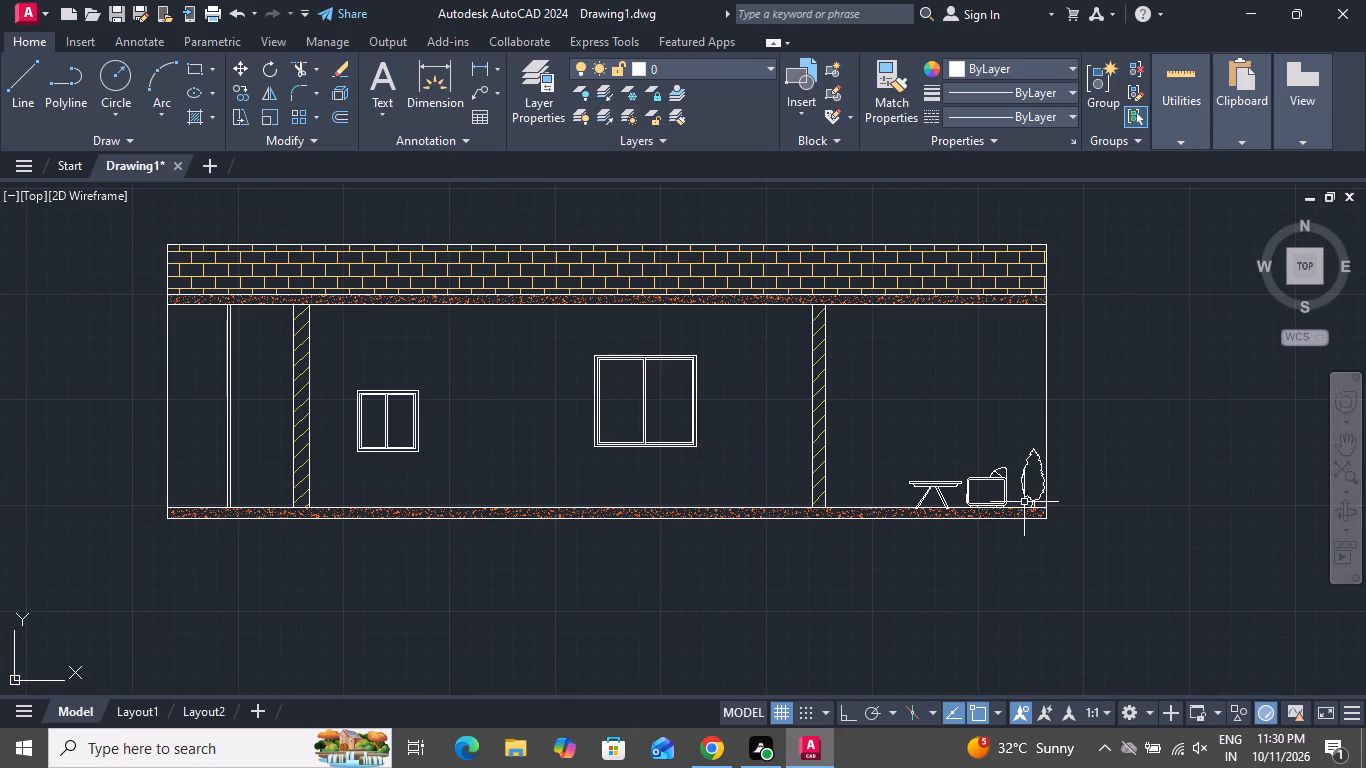
scroll(1080, 473, up, 2)
scroll(1023, 445, down, 1)
scroll(1022, 444, up, 1)
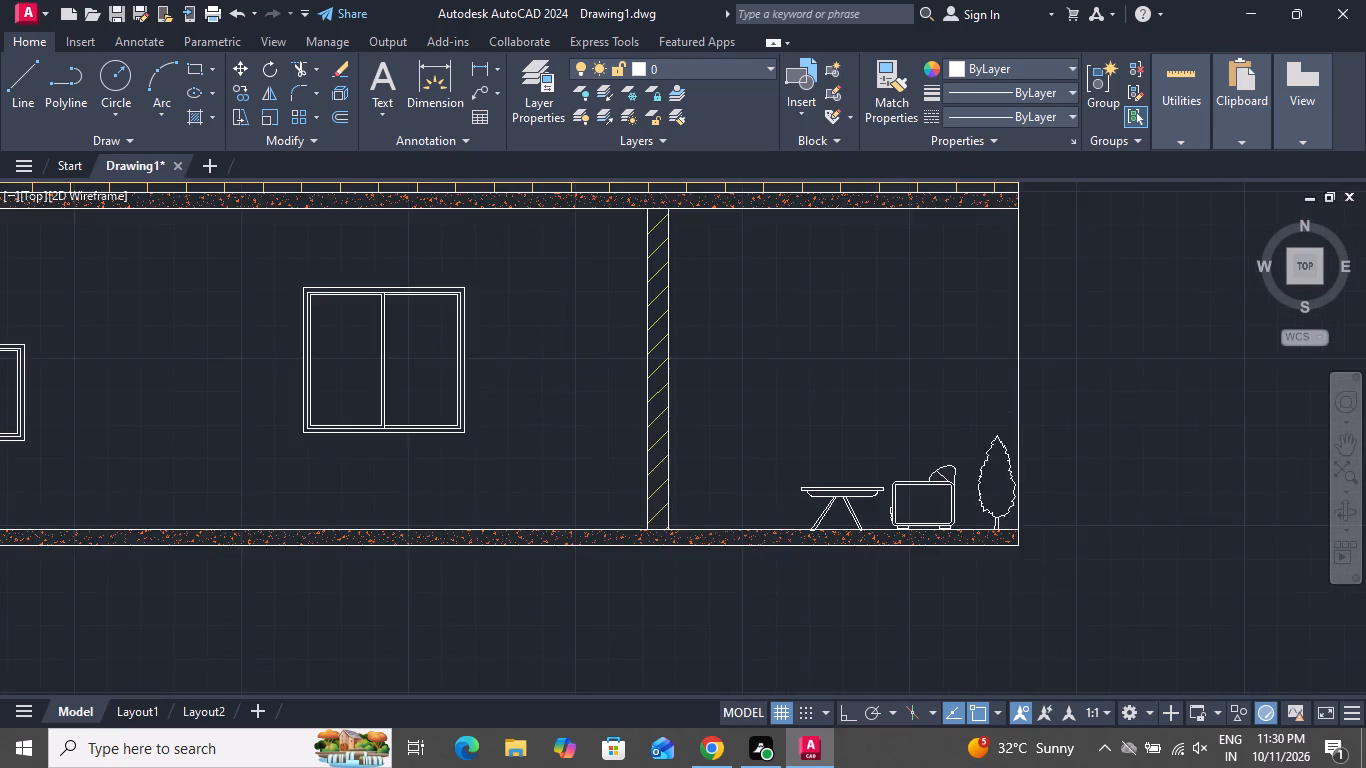
scroll(1016, 460, up, 2)
click(955, 500)
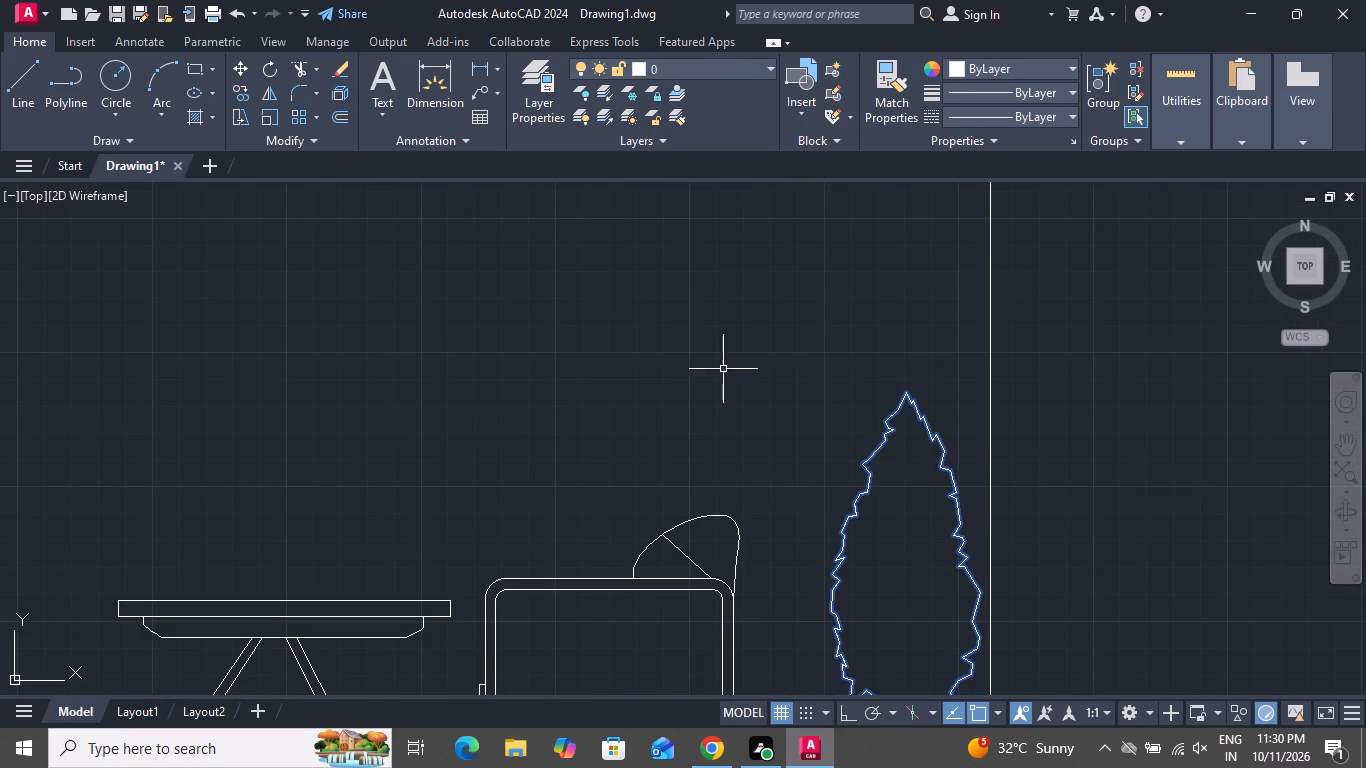
click(258, 112)
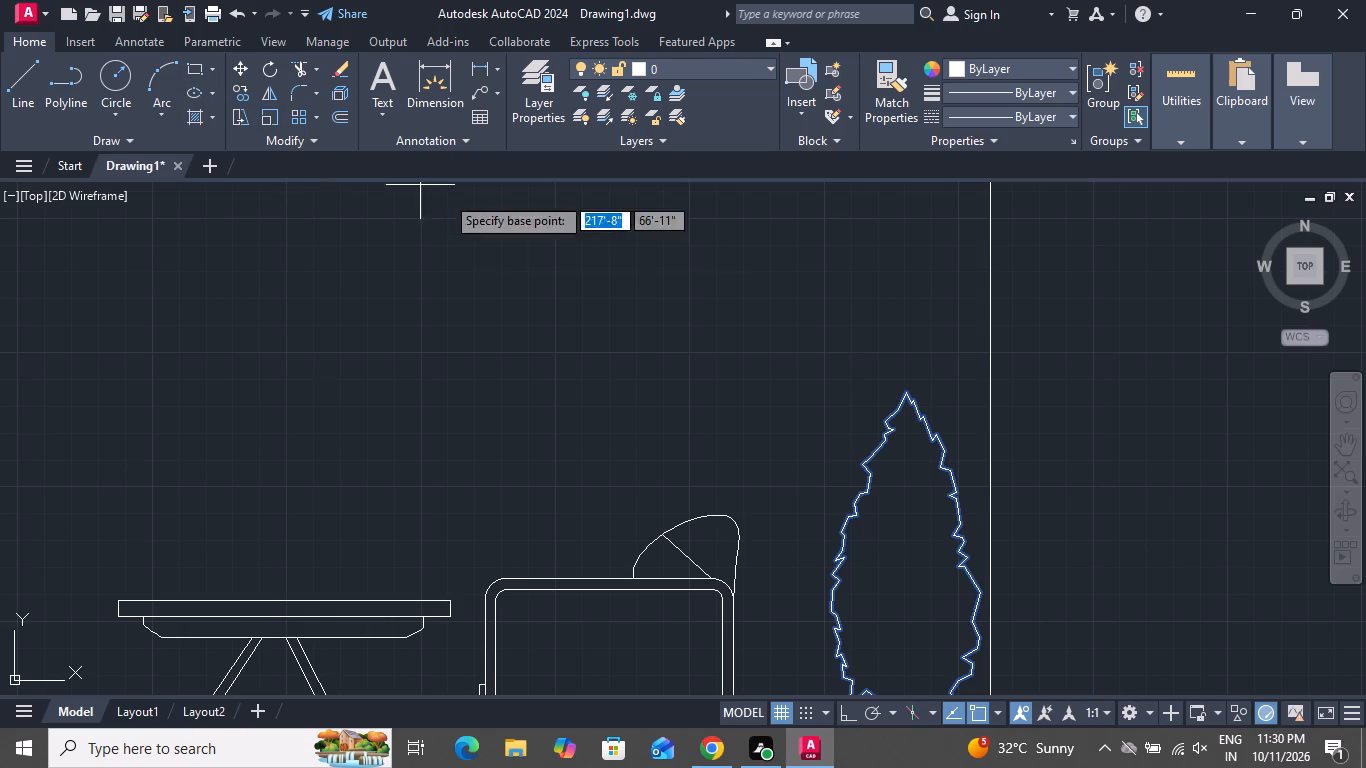
click(895, 563)
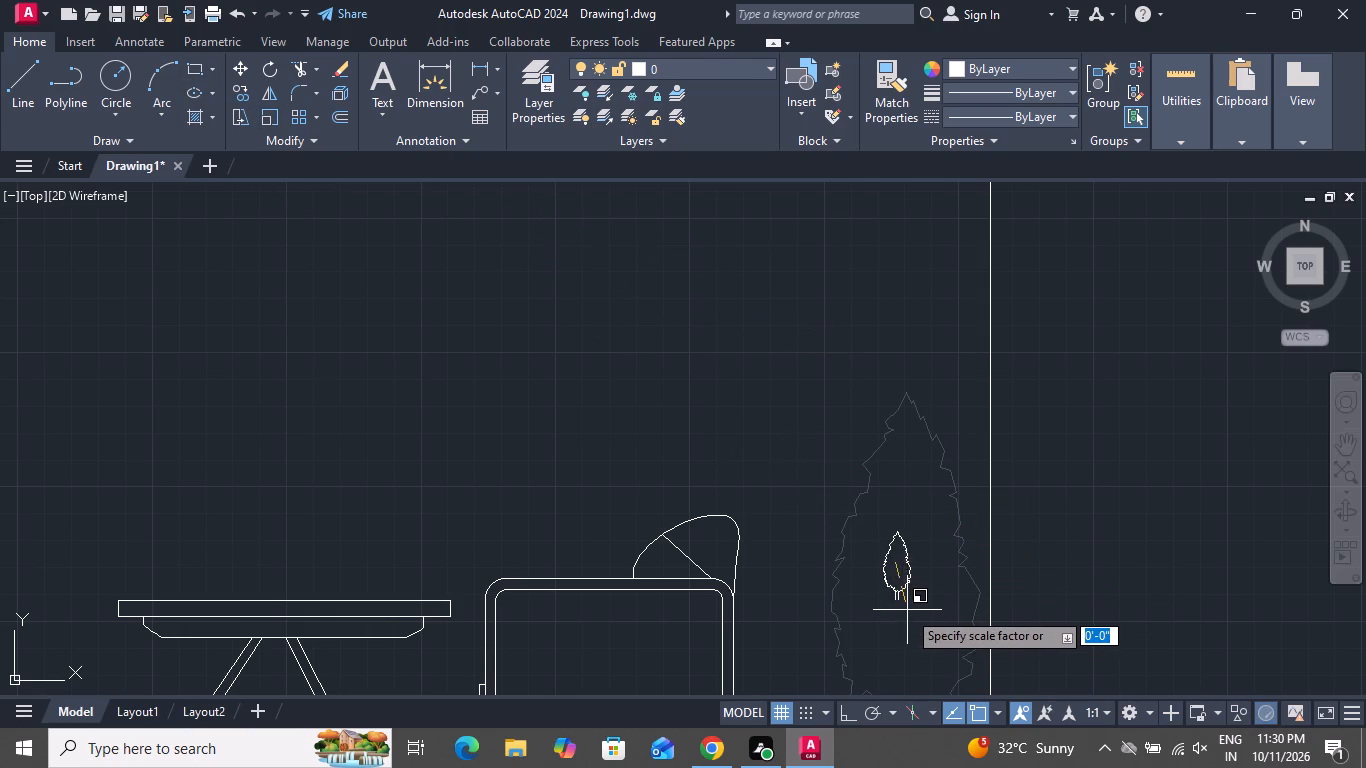
click(909, 615)
Scale the small elevation tree up by a factor of about 2 from the chair-facing side of its foliage.
scroll(917, 465, down, 1)
drag(914, 504, 911, 513)
click(896, 567)
click(272, 113)
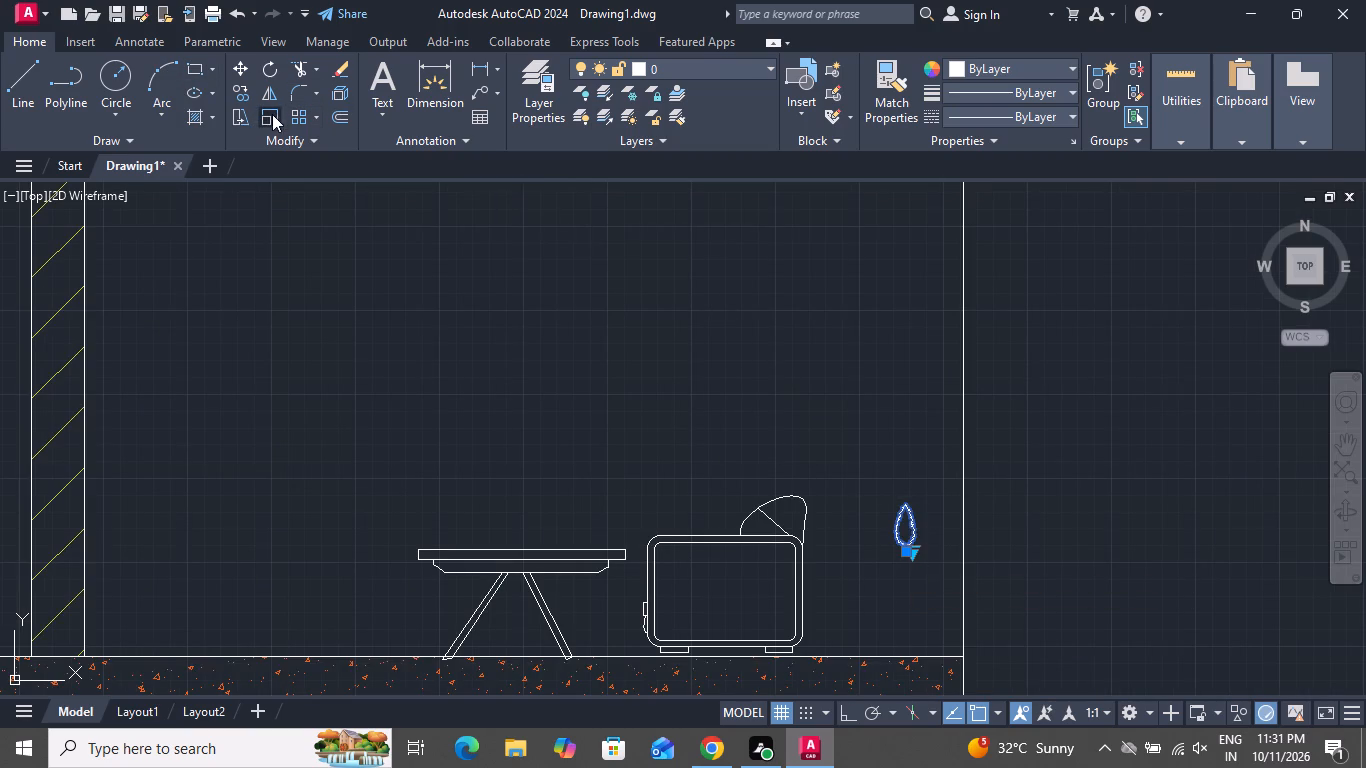
click(895, 527)
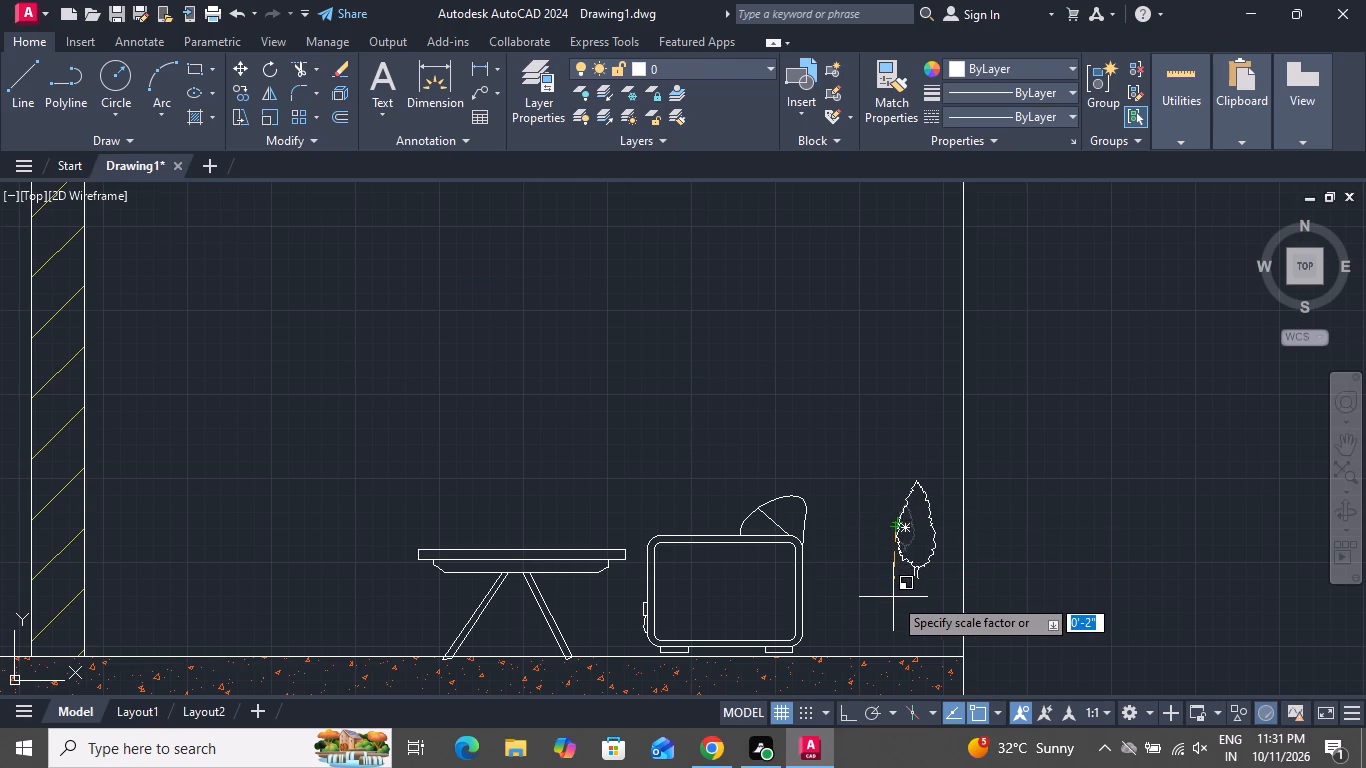
click(893, 597)
Move the tree straight down by its trunk base onto the floor slab, between the chair and the portico's outer edge.
click(932, 552)
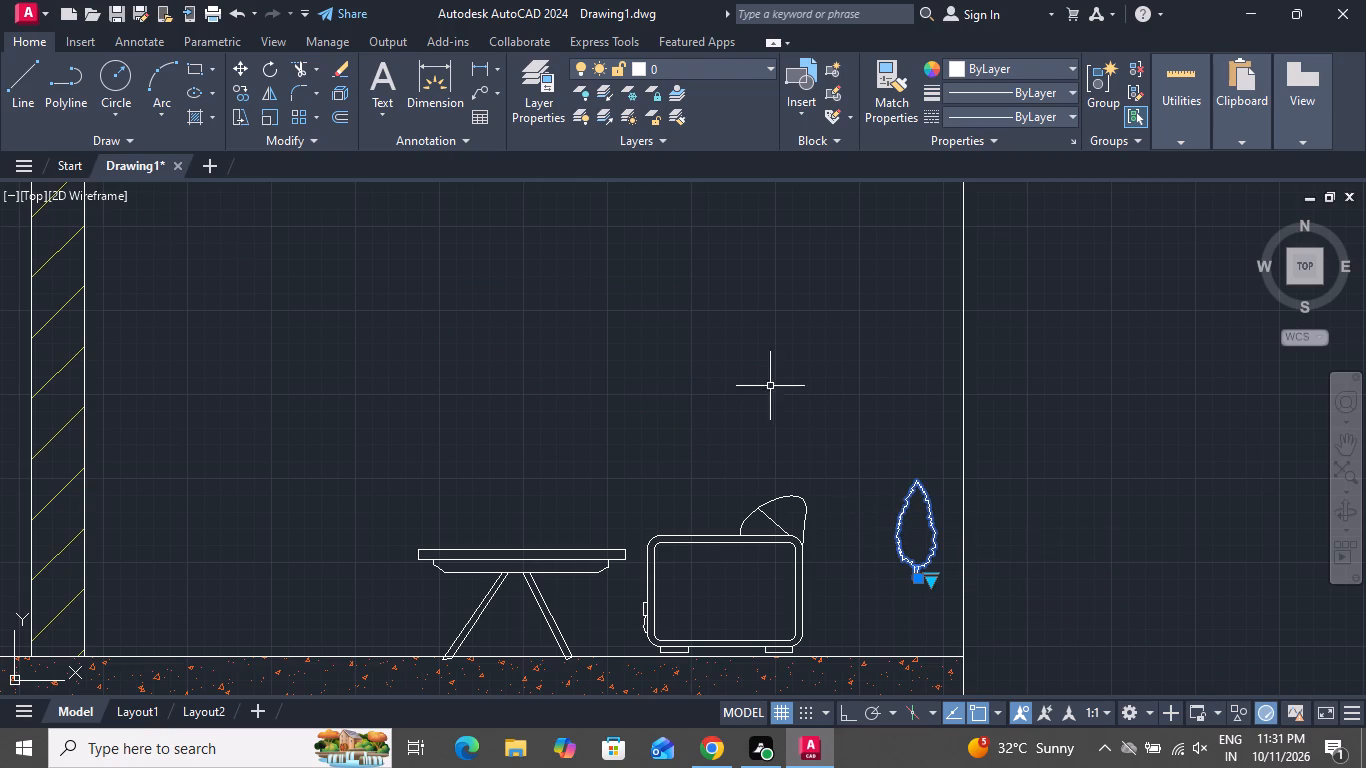
click(234, 68)
click(915, 578)
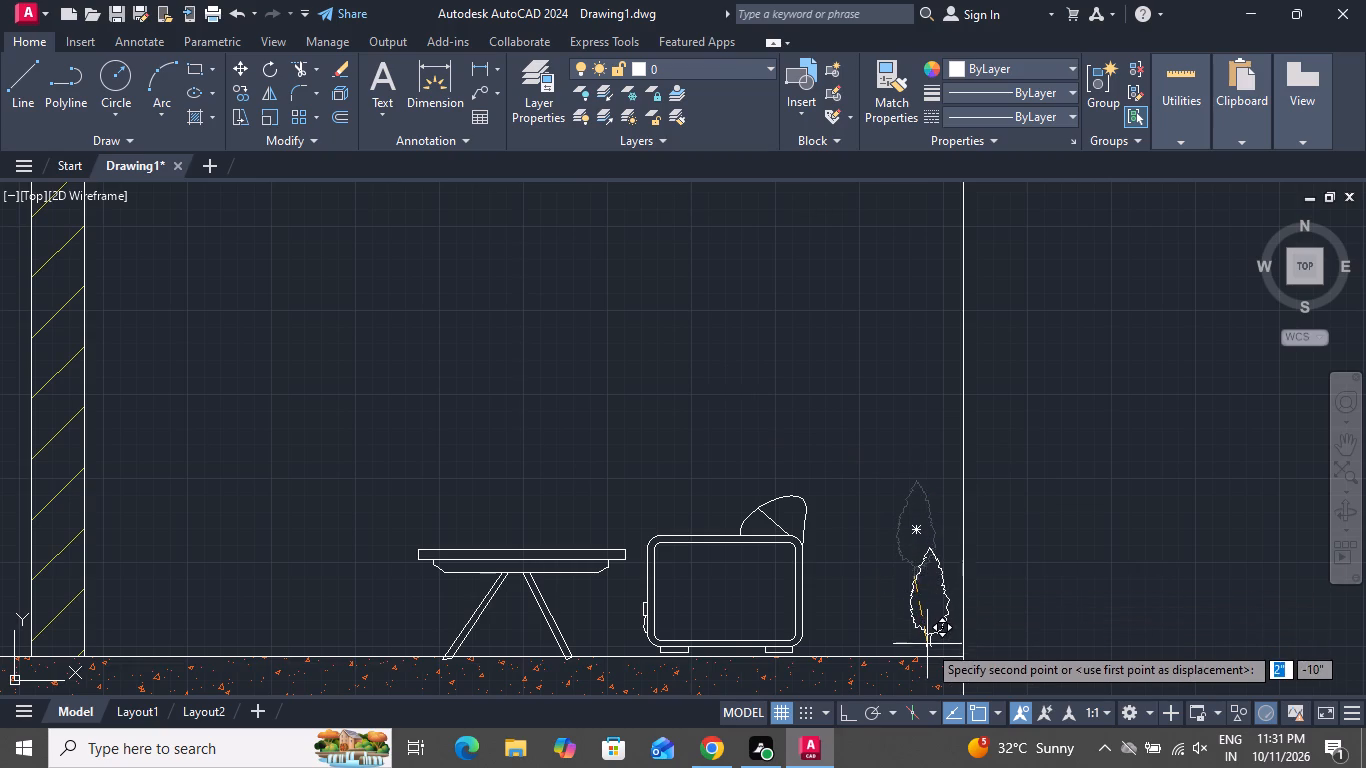
click(917, 652)
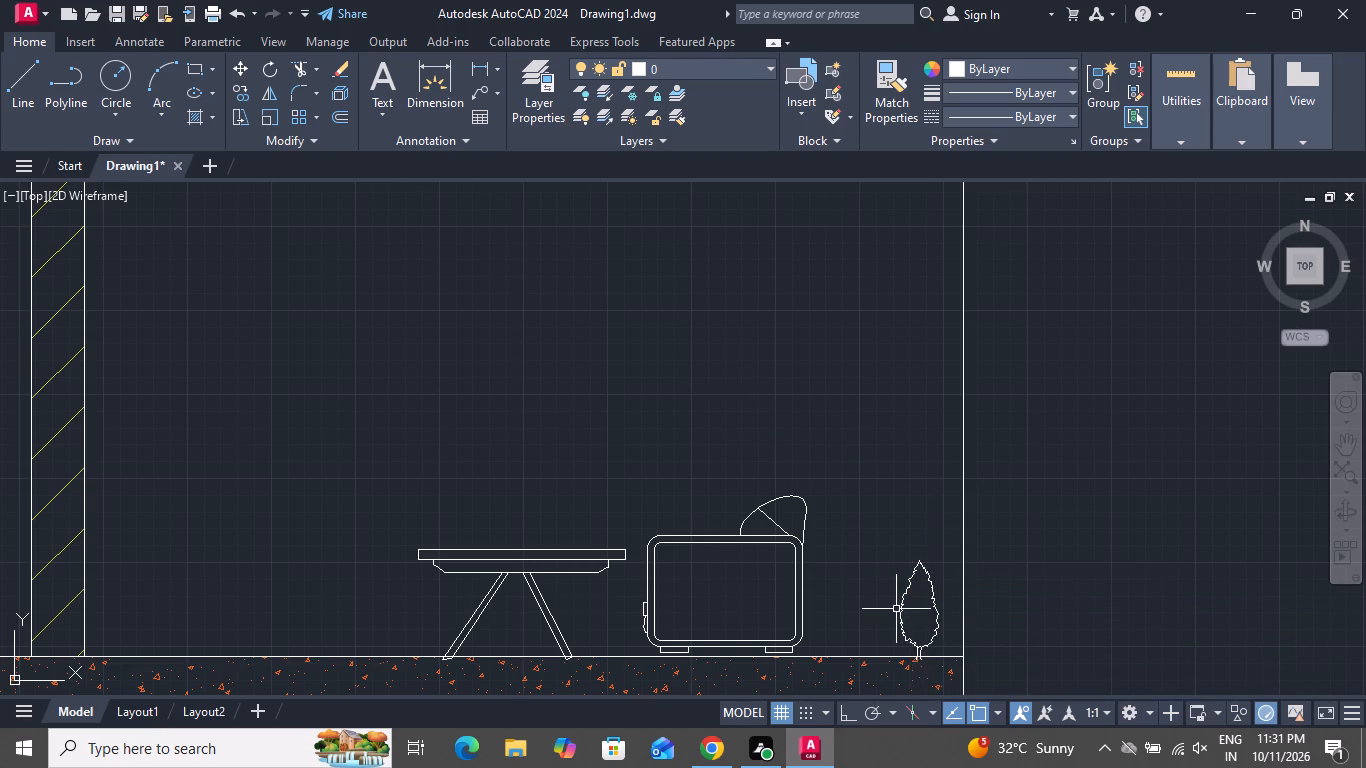
Examine the furnished portico in the section drawing against the rotated floor plan above it.
scroll(889, 598, down, 4)
scroll(898, 595, up, 3)
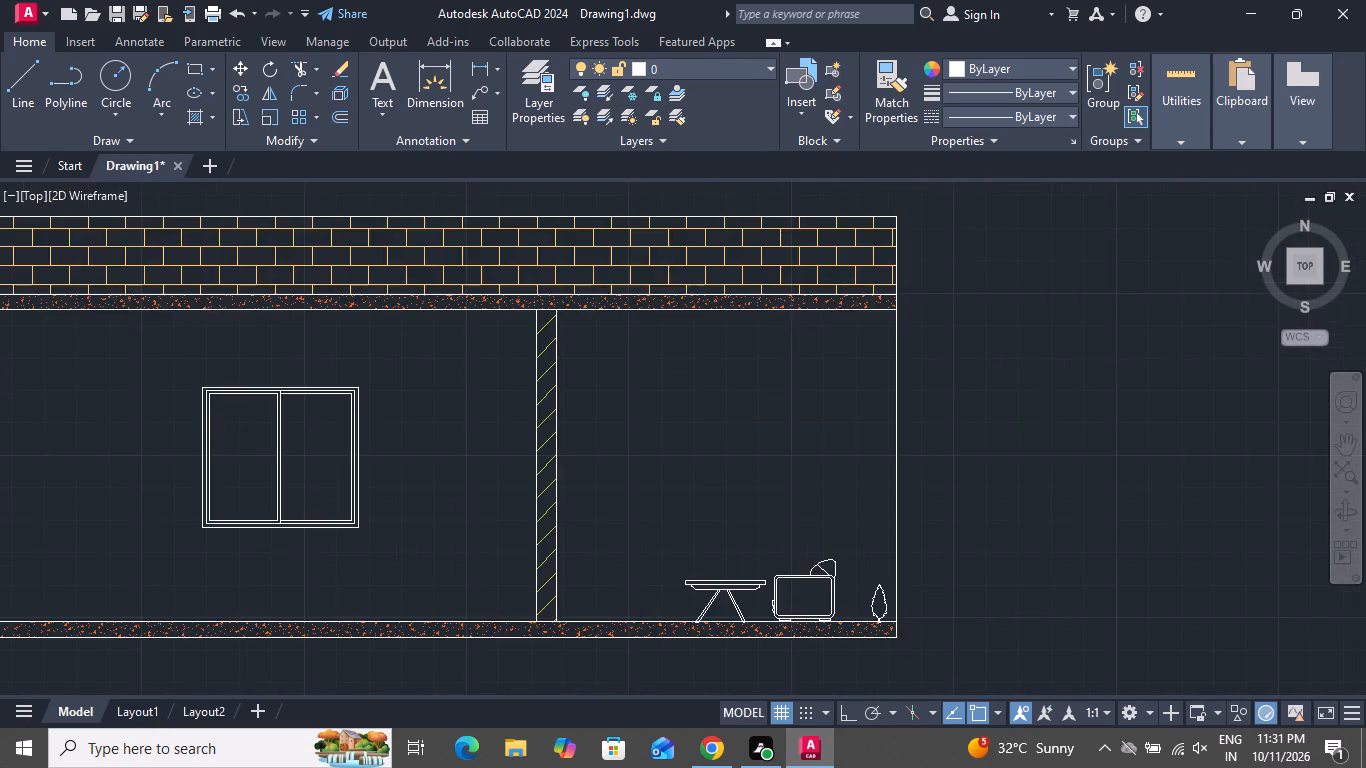
scroll(897, 594, down, 3)
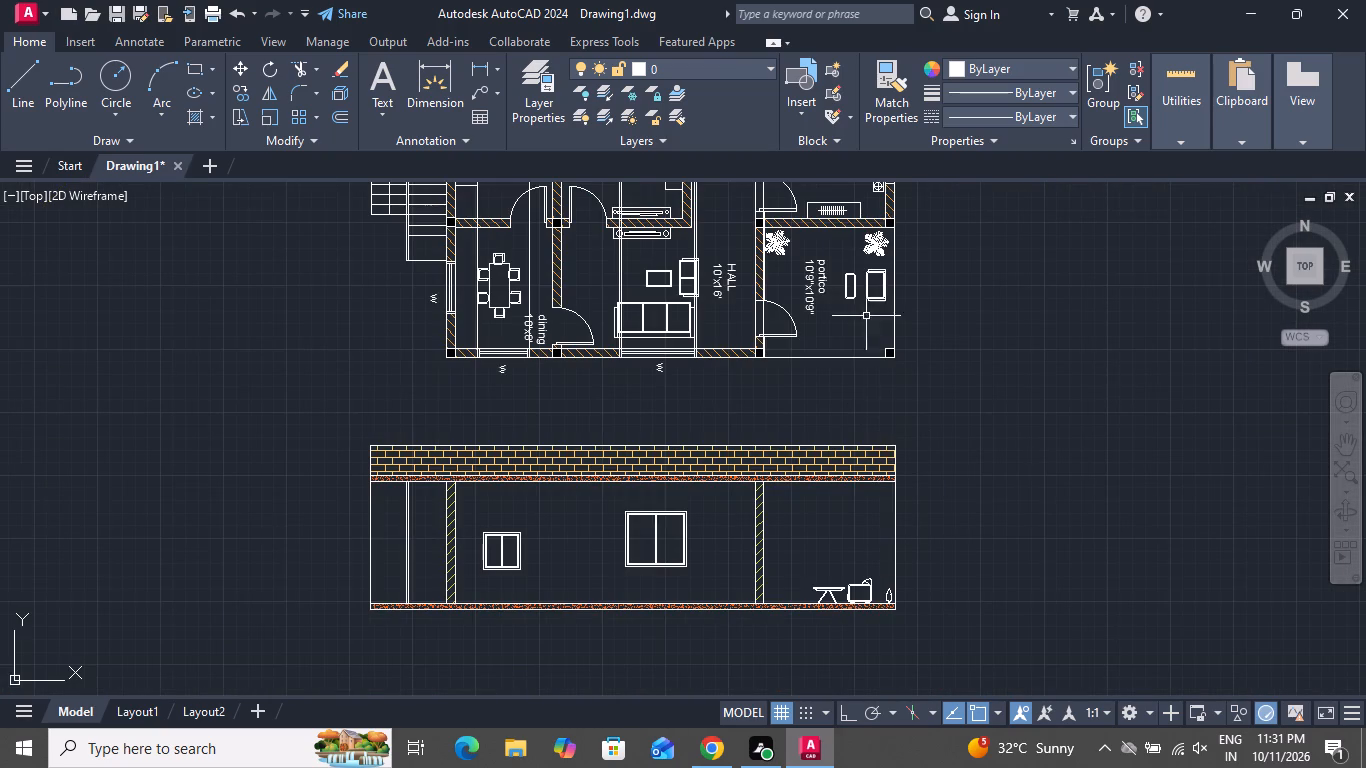
scroll(870, 596, up, 2)
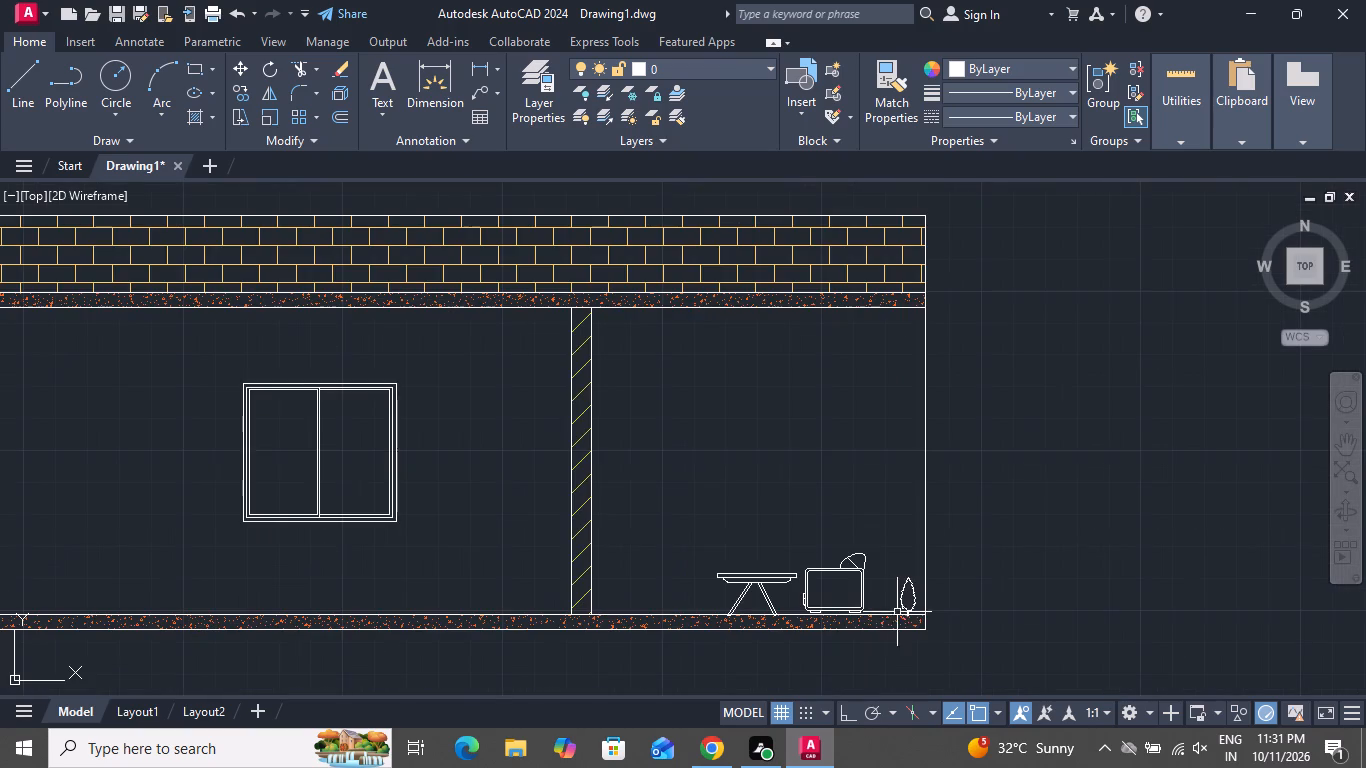
scroll(849, 566, down, 2)
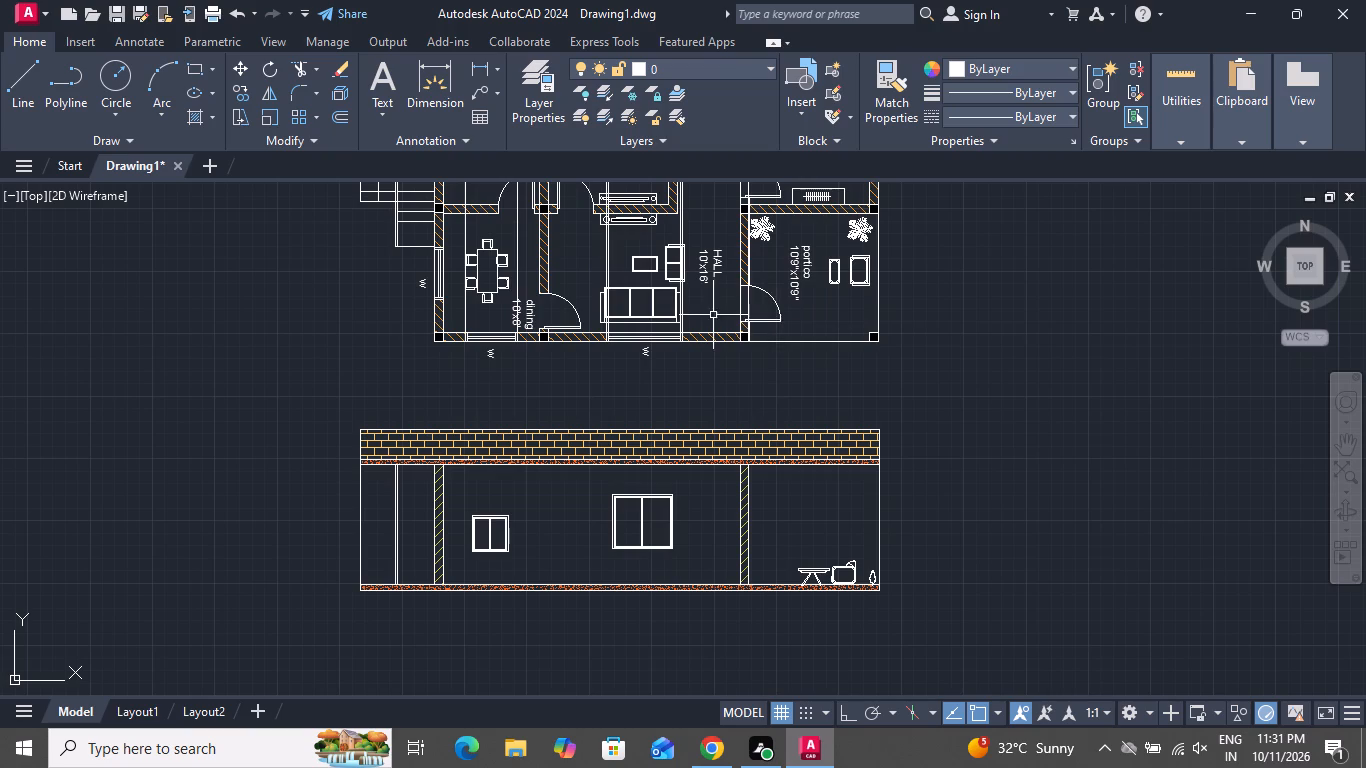
scroll(760, 300, up, 1)
scroll(760, 300, down, 1)
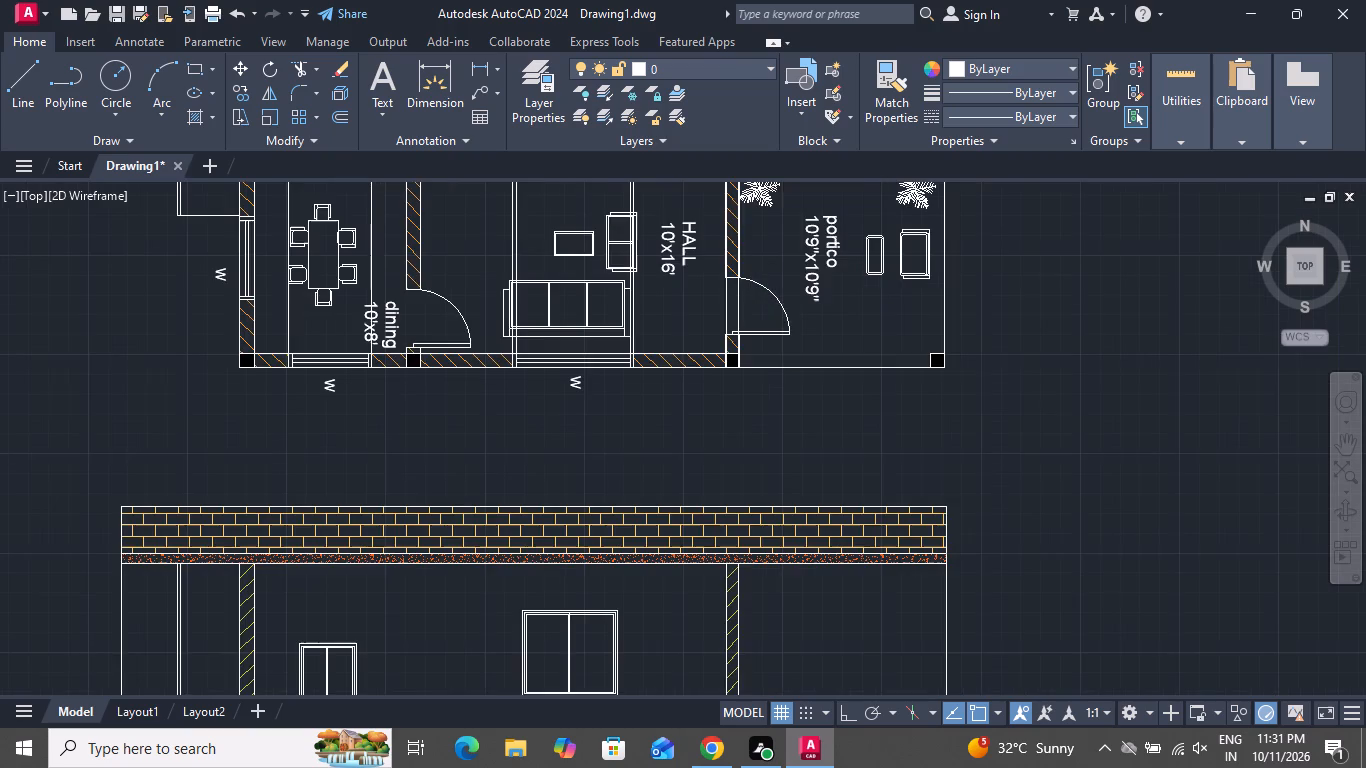
scroll(760, 300, up, 1)
scroll(760, 300, down, 2)
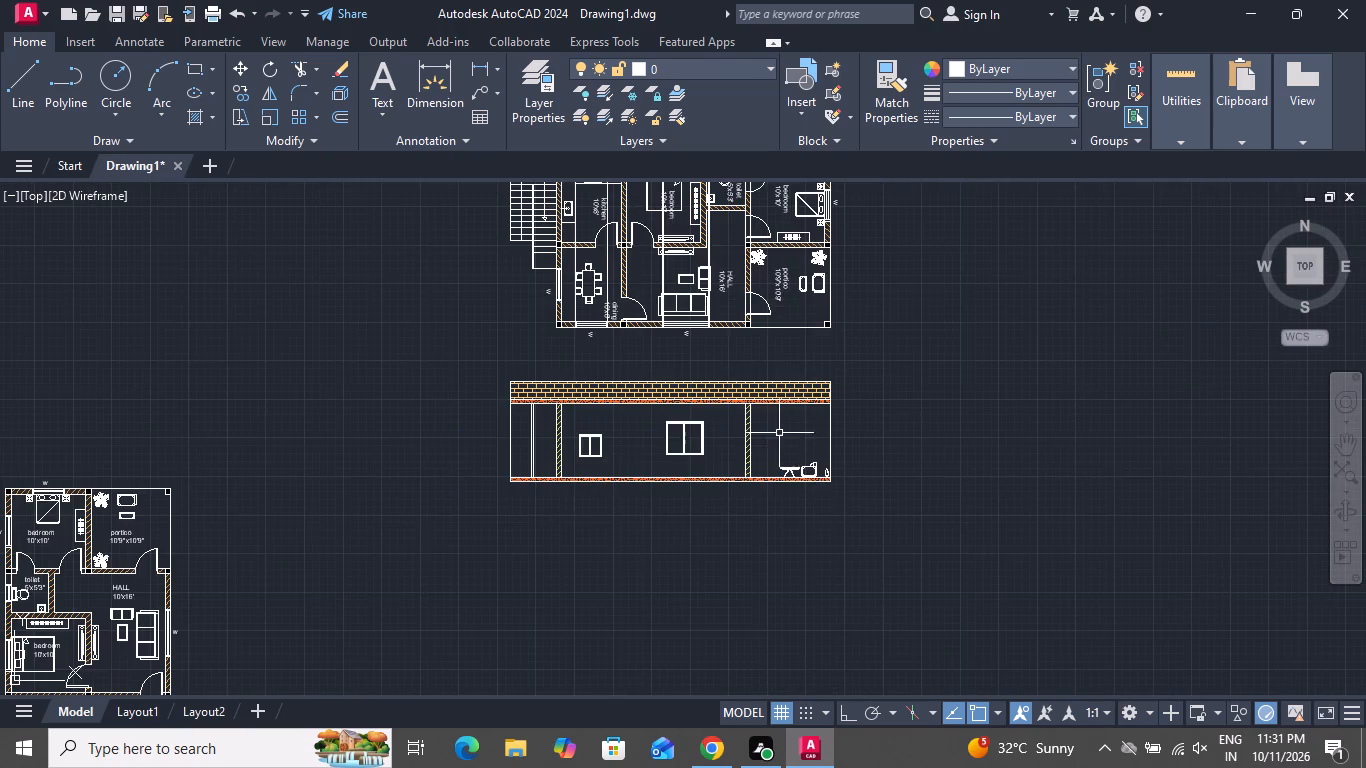
scroll(725, 450, up, 2)
scroll(723, 459, down, 1)
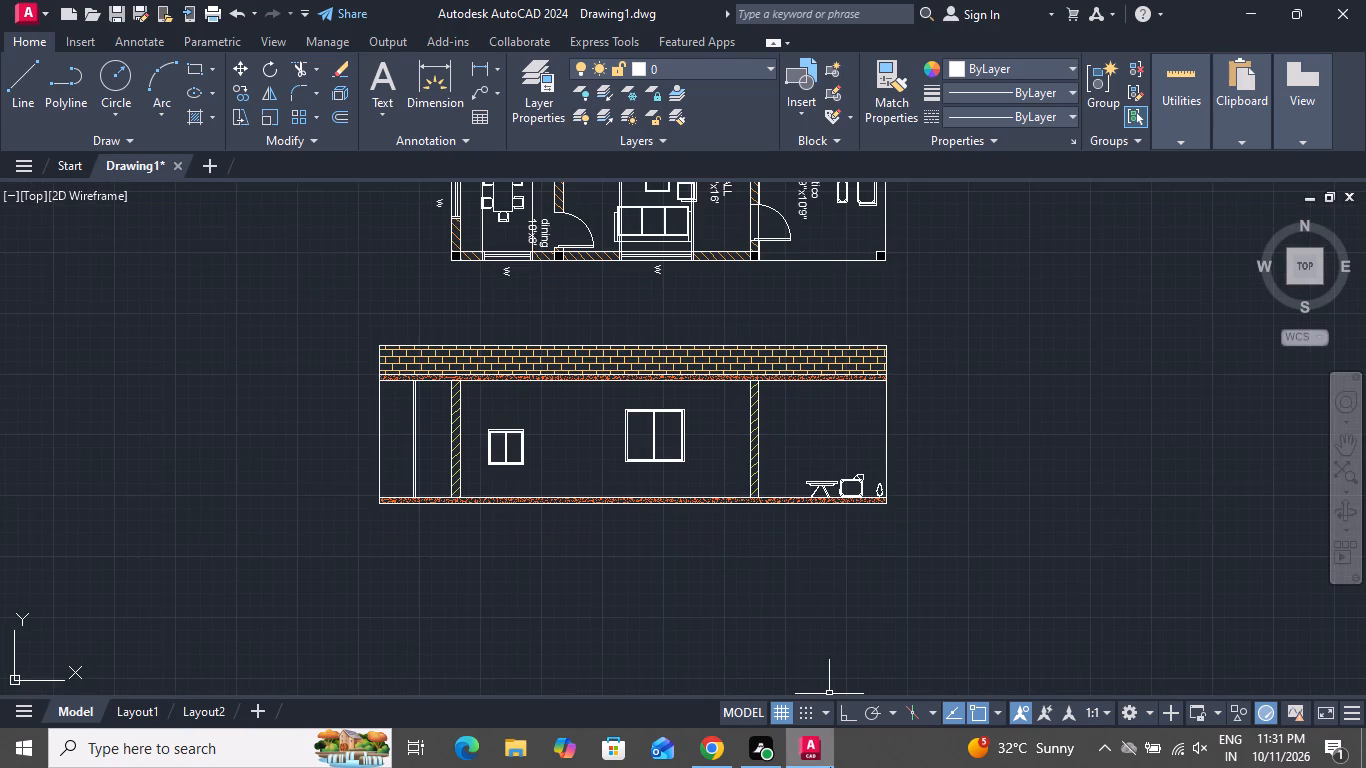
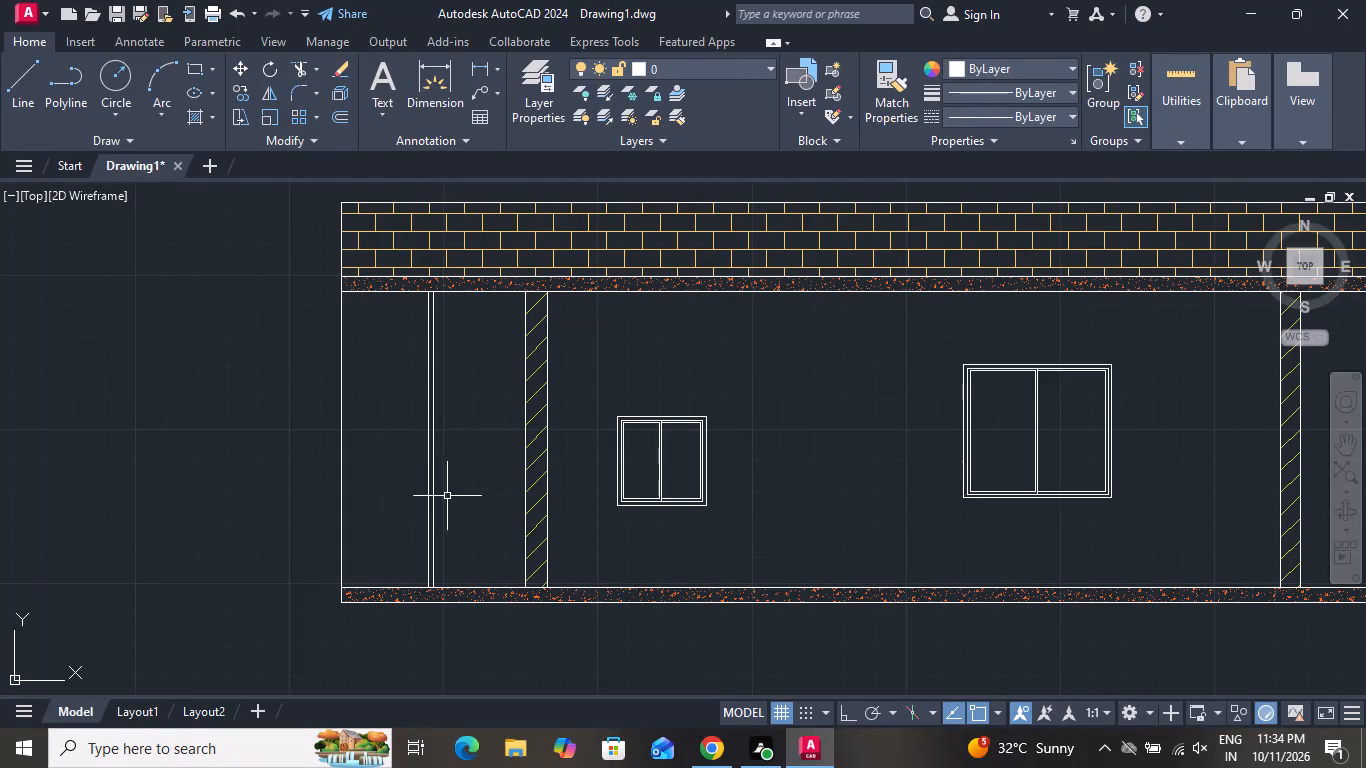
Draw the first stair step on the section's floor slab, just inside the staircase-end outer edge, with a 1' riser and 10" tread.
scroll(452, 516, down, 2)
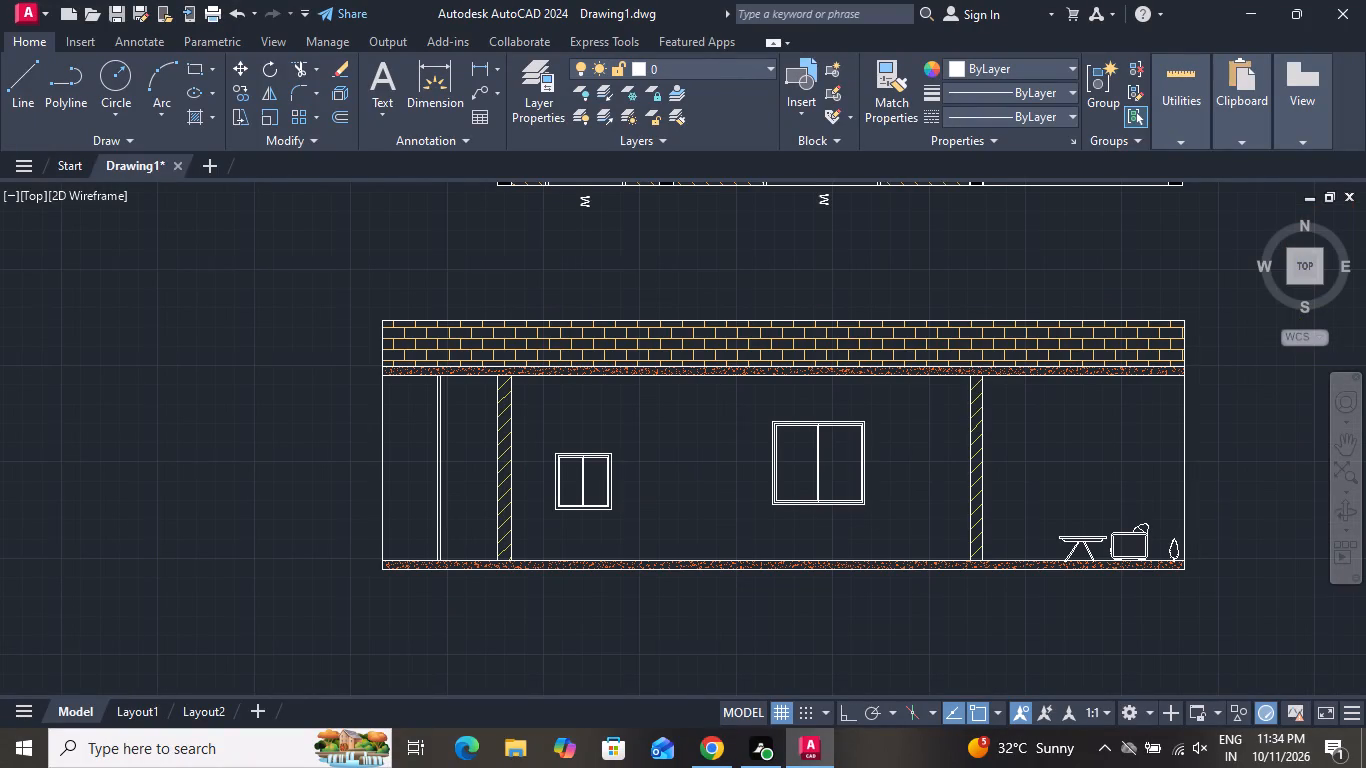
scroll(453, 518, up, 1)
scroll(453, 509, down, 2)
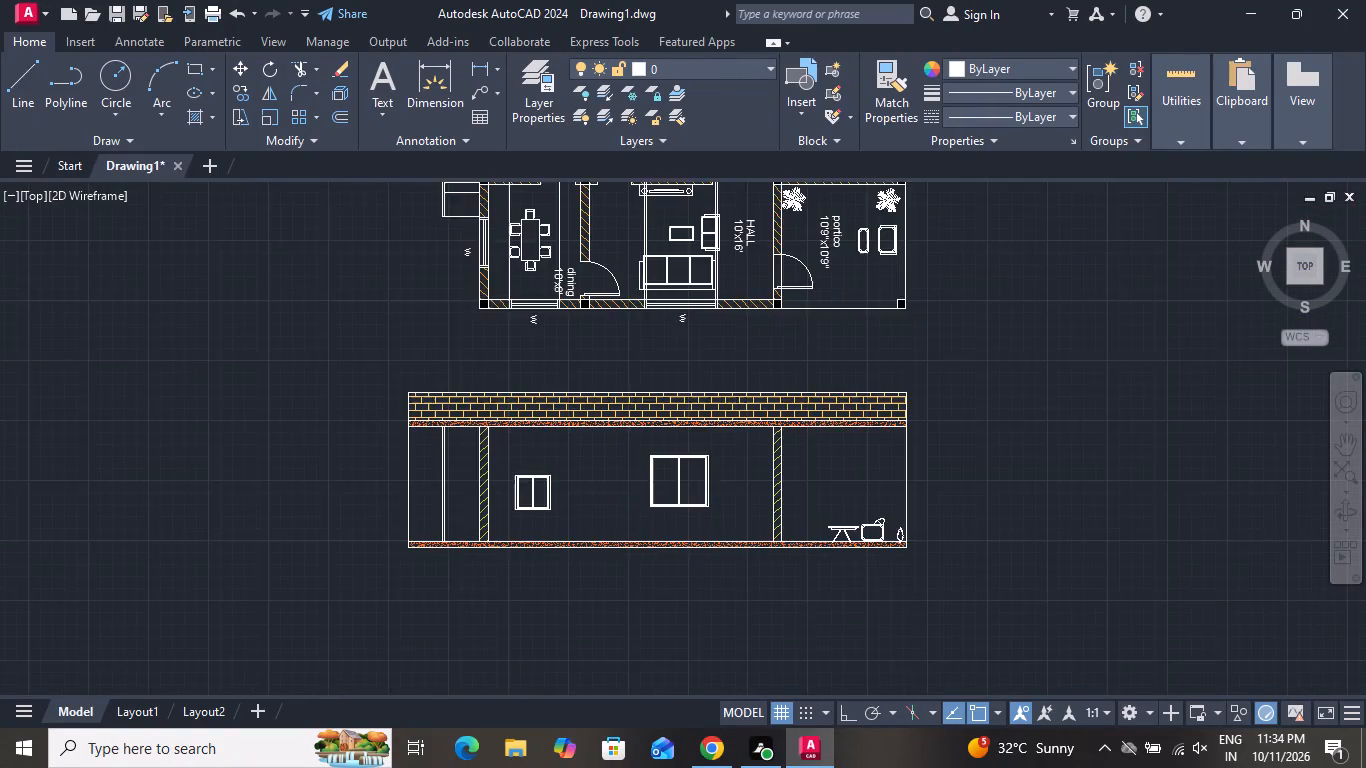
scroll(405, 294, up, 1)
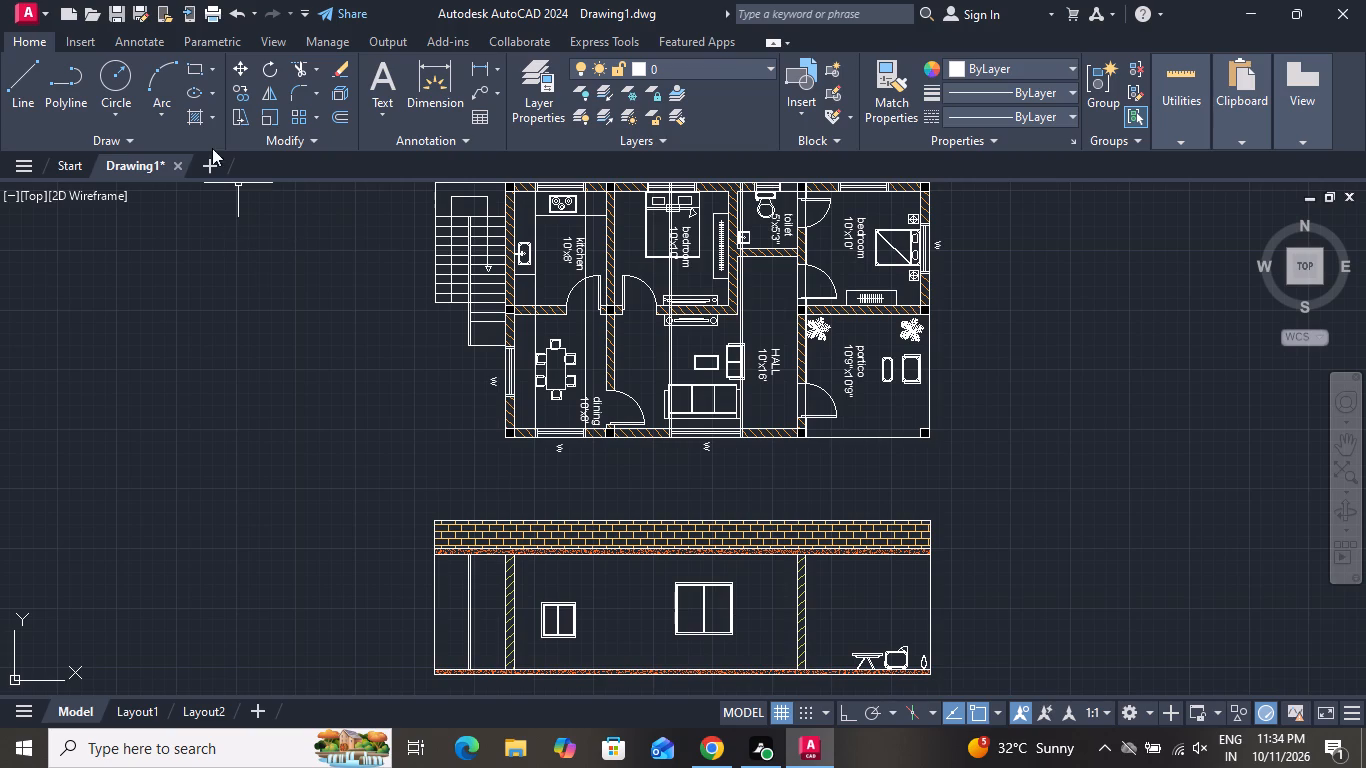
click(29, 84)
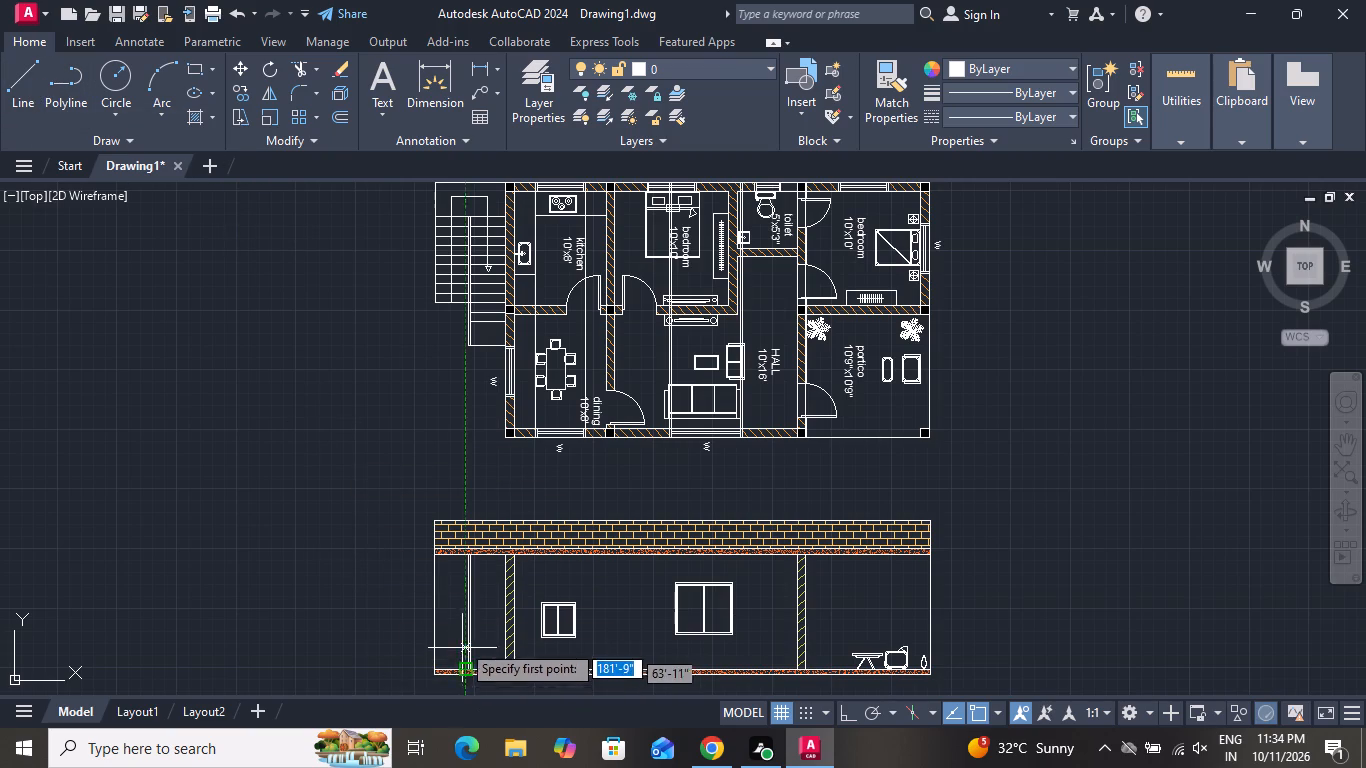
scroll(463, 673, up, 2)
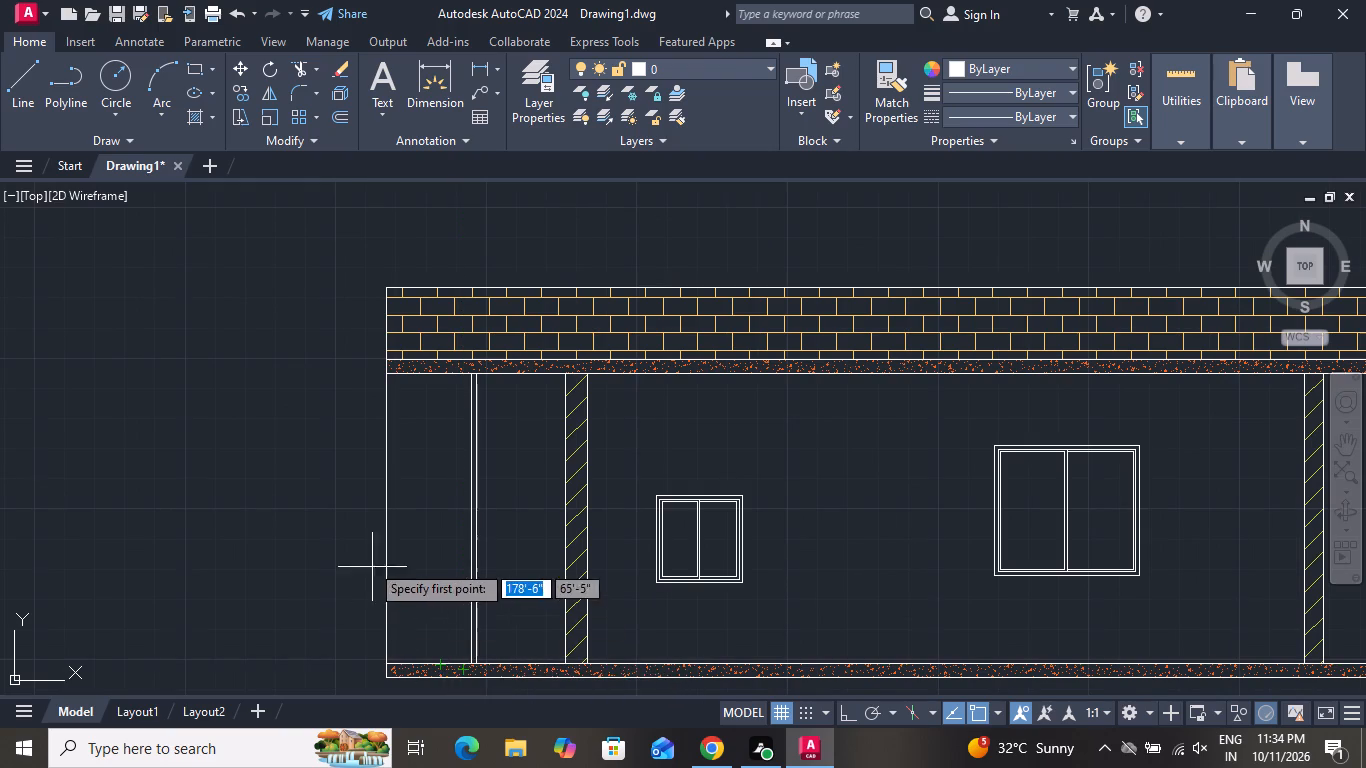
scroll(420, 677, up, 1)
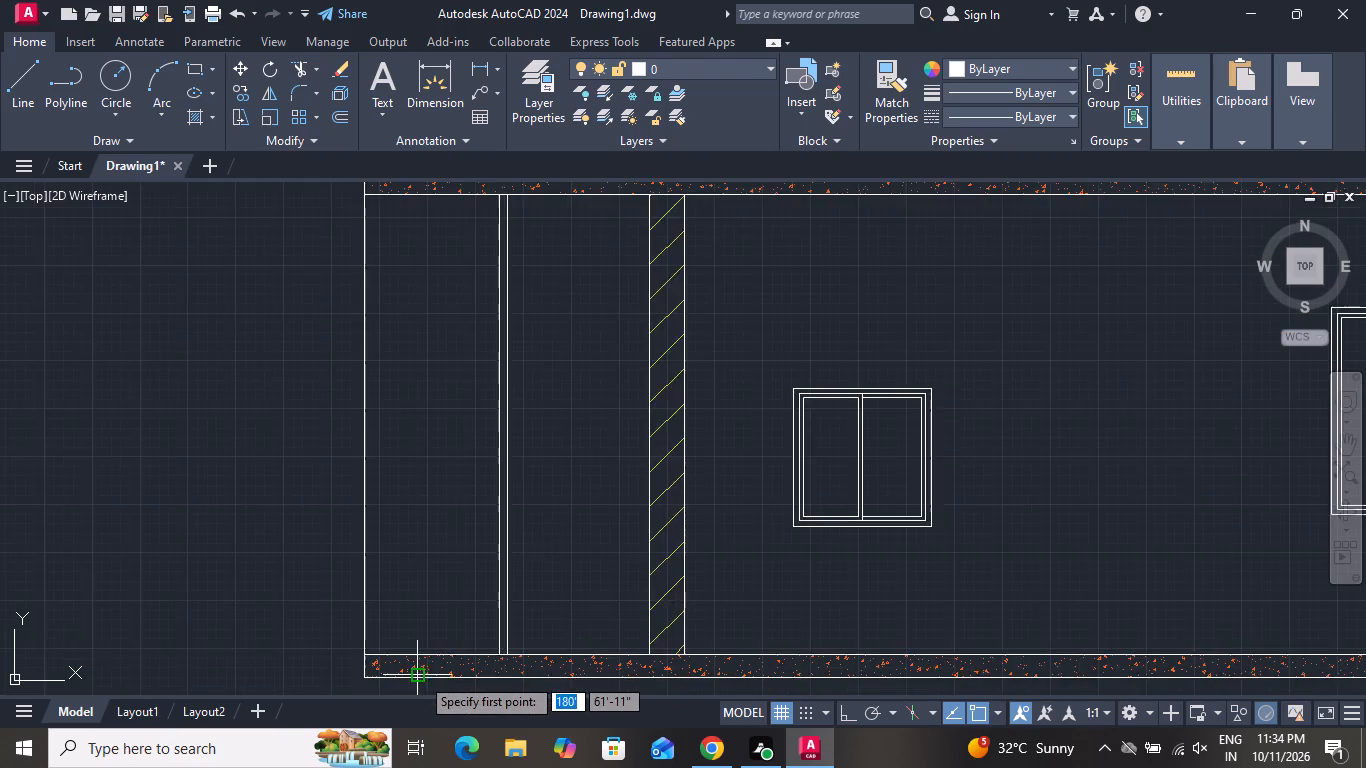
scroll(420, 676, up, 1)
scroll(420, 676, down, 3)
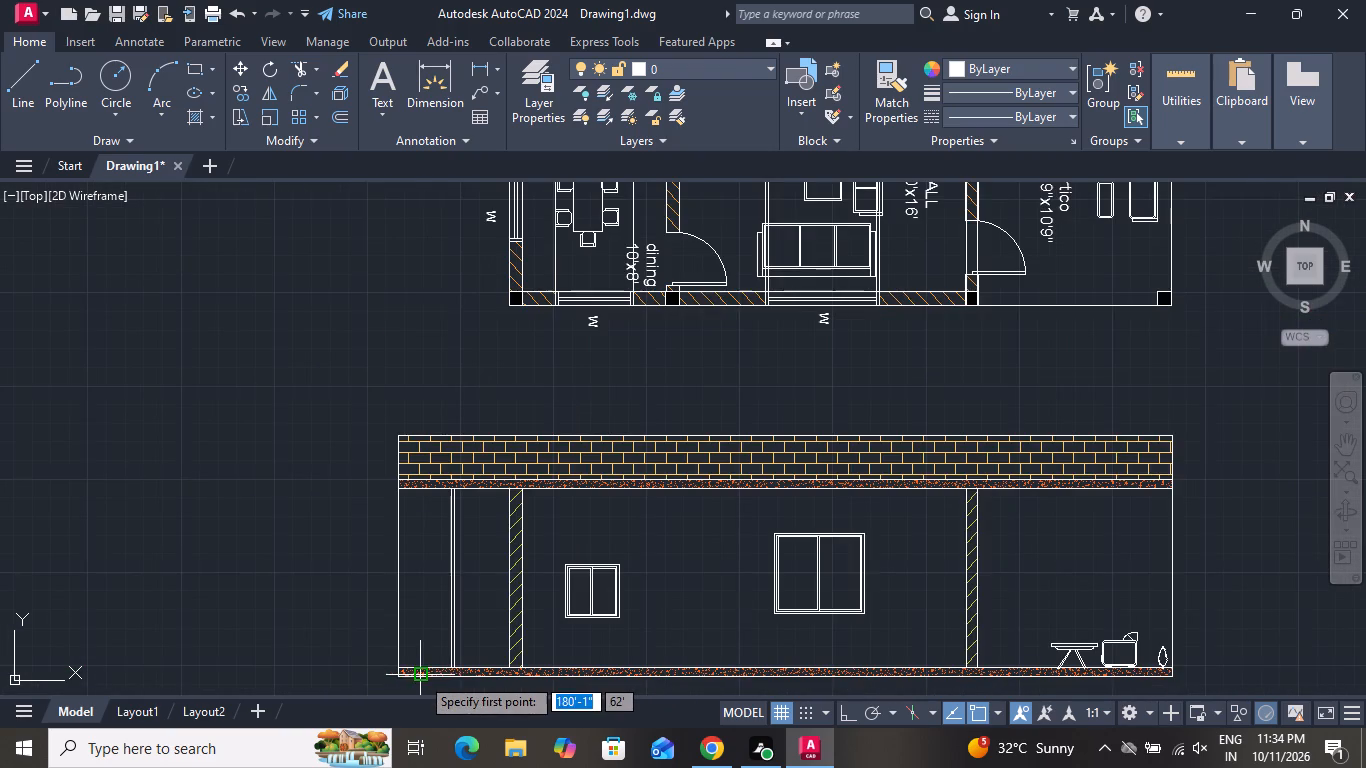
scroll(423, 669, down, 1)
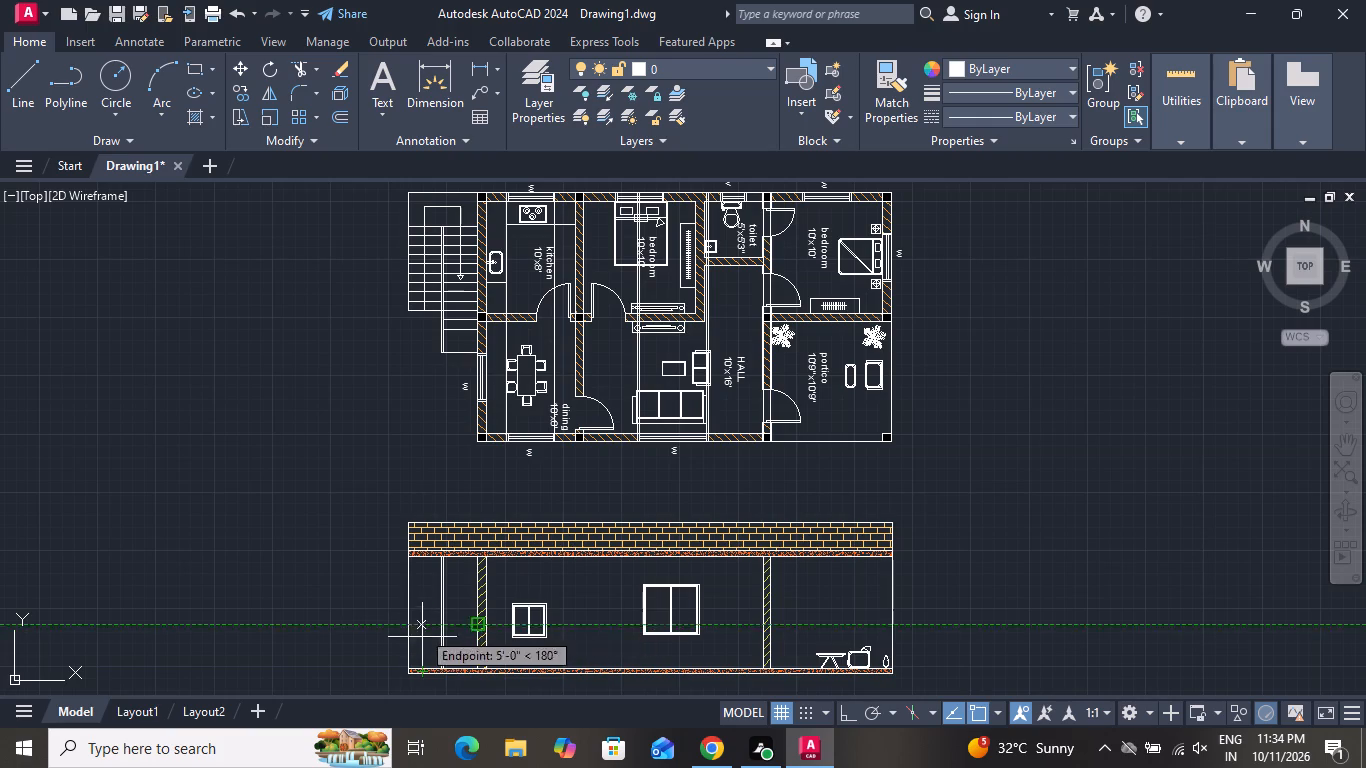
scroll(417, 671, up, 1)
scroll(417, 671, down, 1)
scroll(417, 672, up, 4)
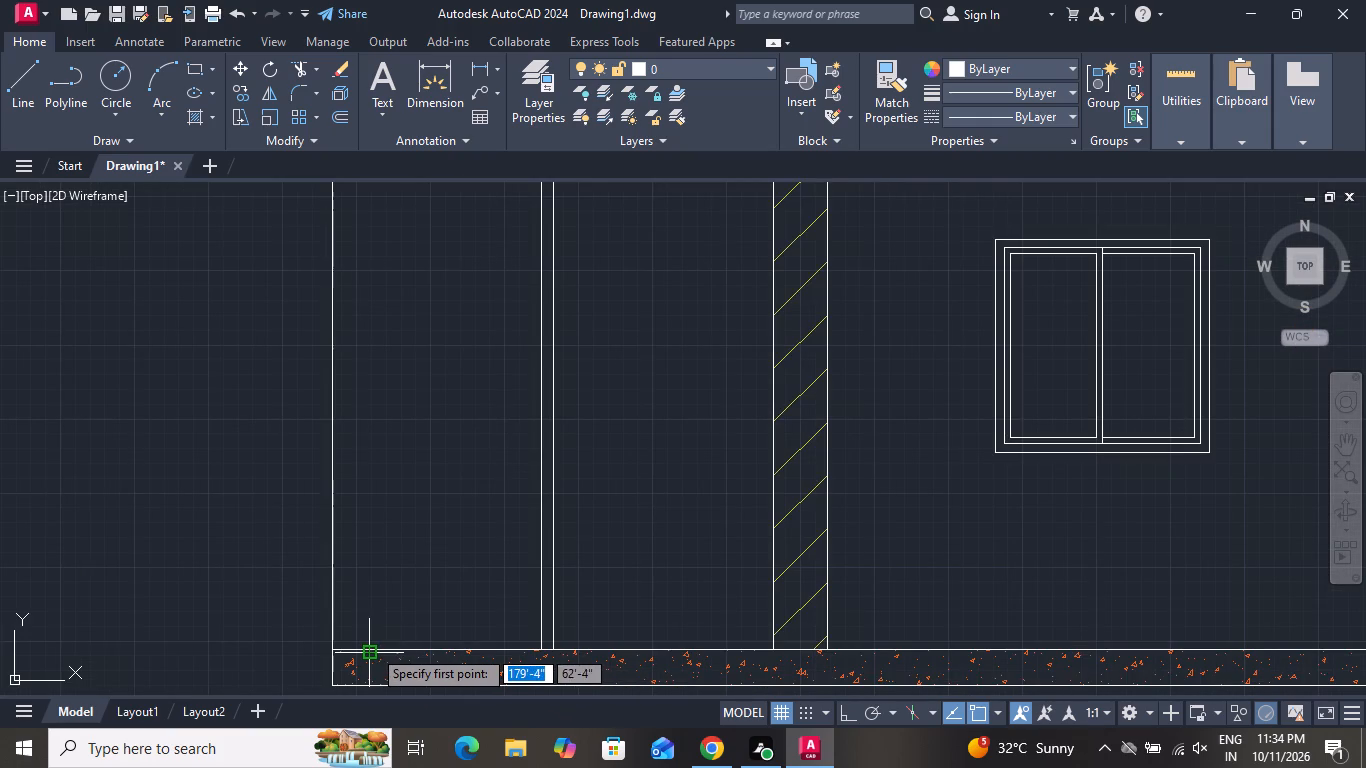
click(372, 648)
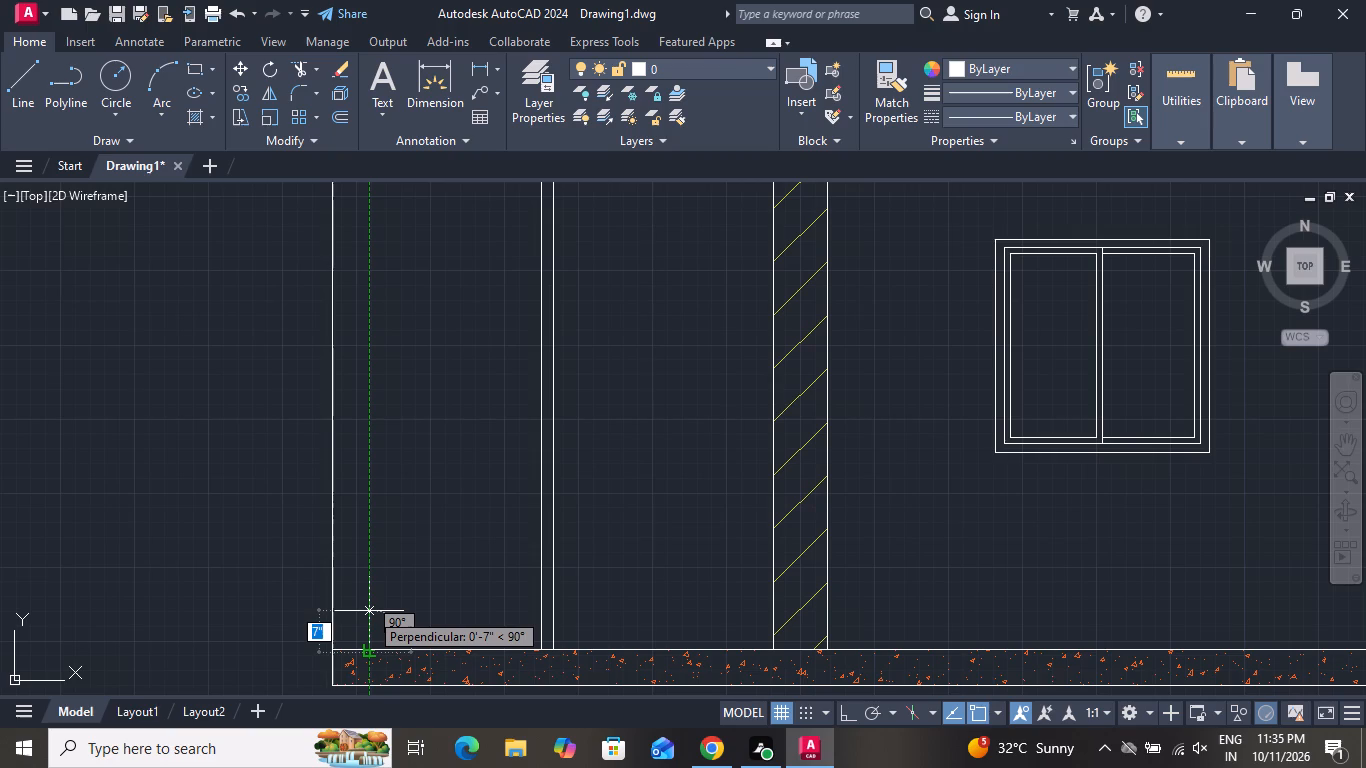
key(1)
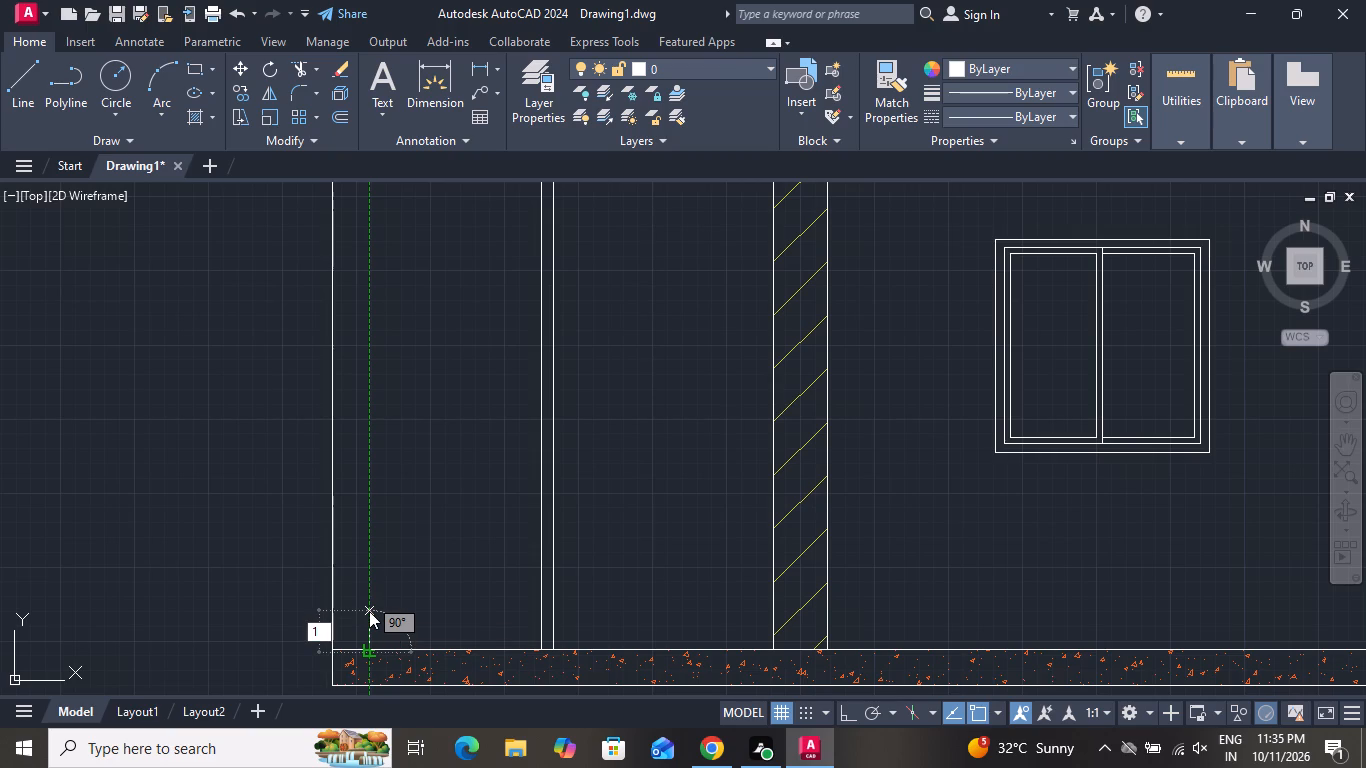
key(apostrophe)
key(Return)
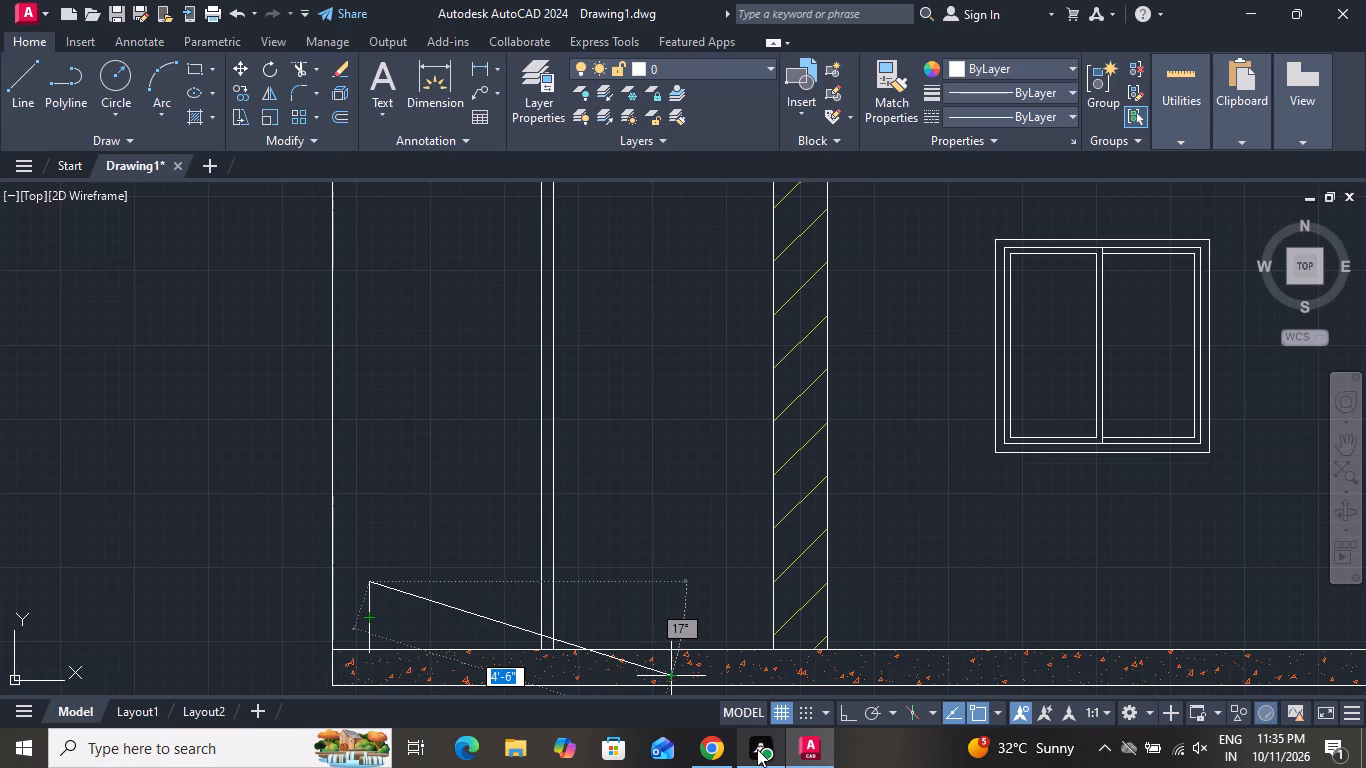
click(847, 708)
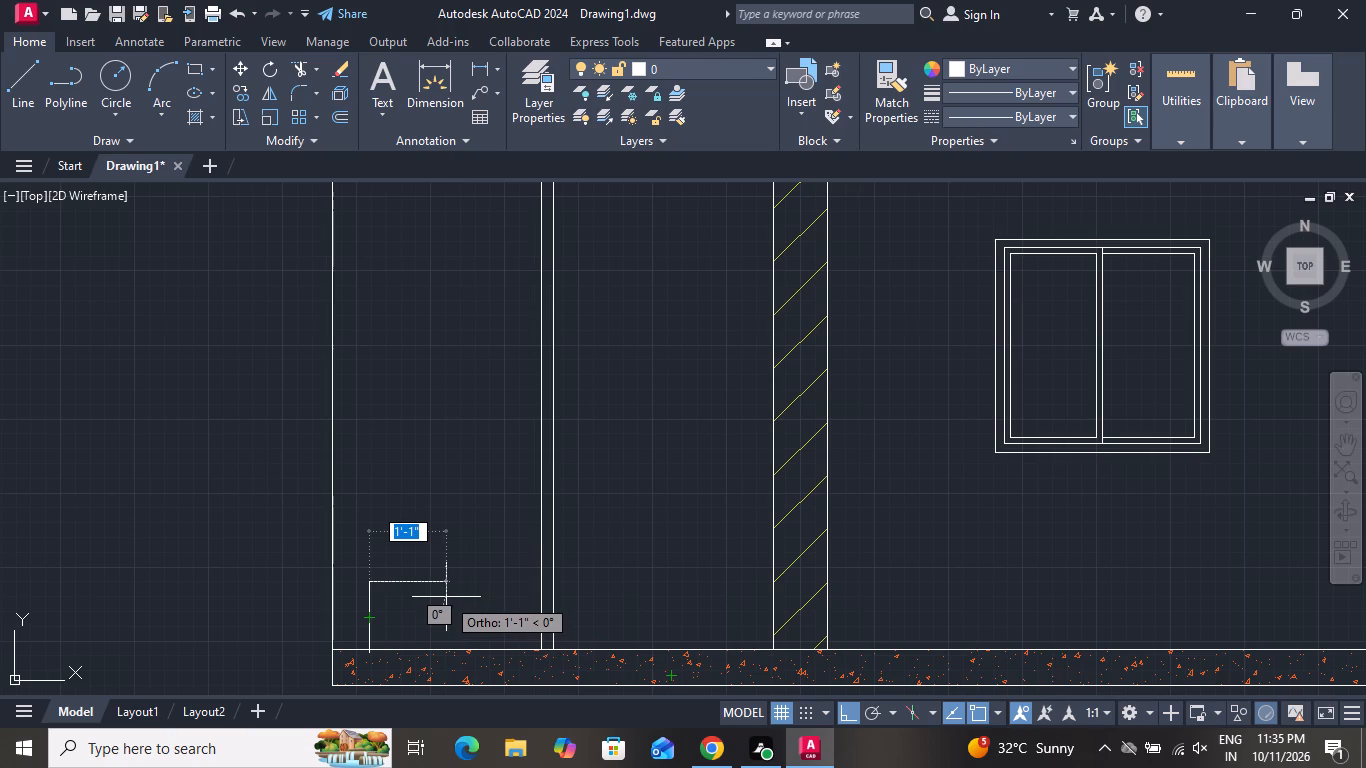
text(10")
key(Return)
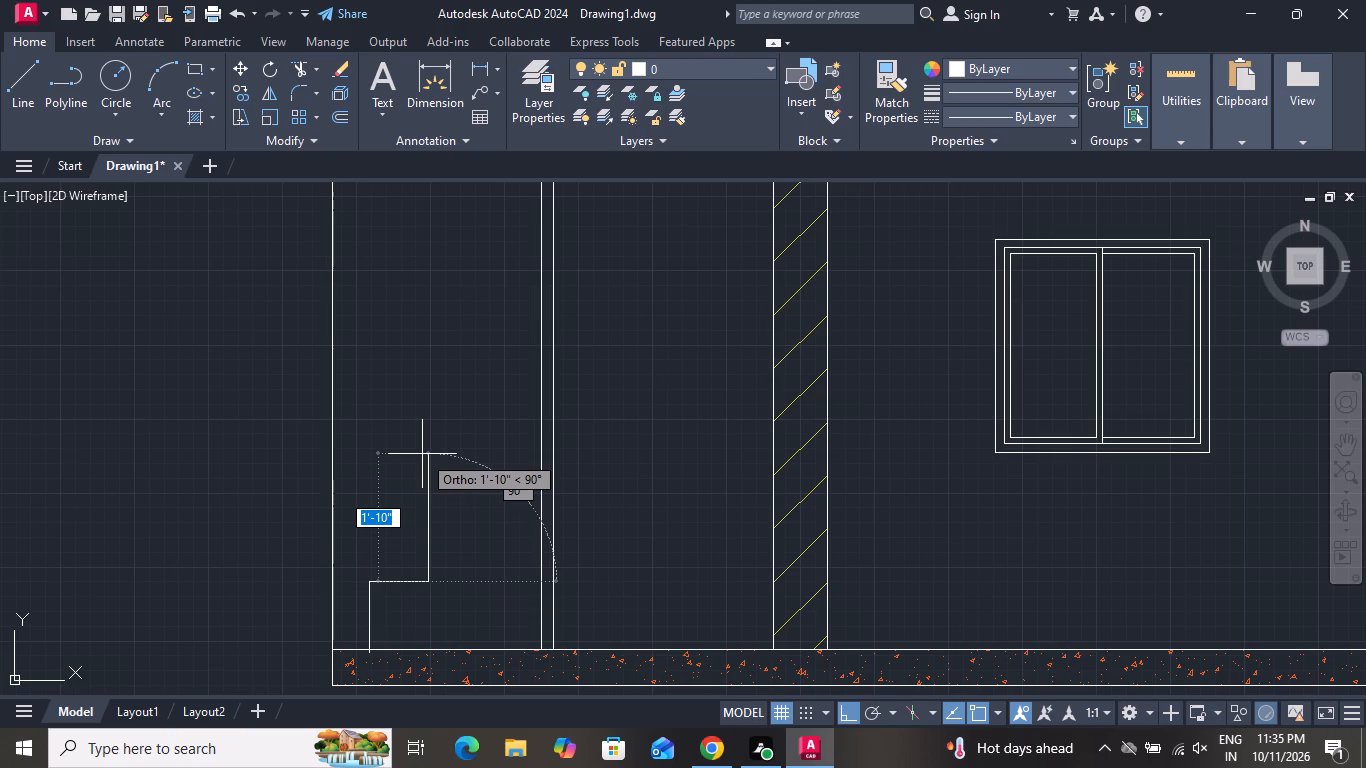
Add a second 1' riser straight up from the end of the first stair tread.
scroll(458, 481, down, 3)
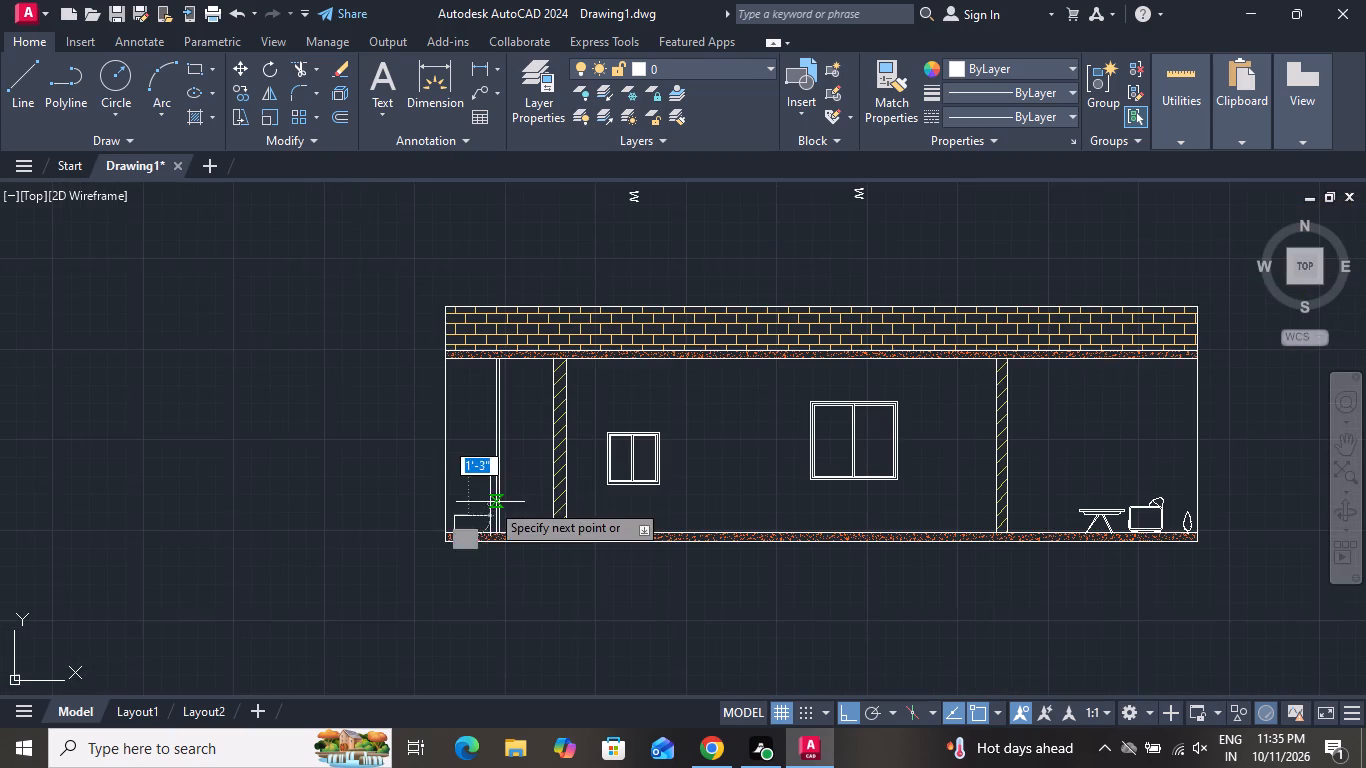
scroll(502, 514, down, 1)
scroll(502, 514, up, 1)
scroll(511, 441, down, 2)
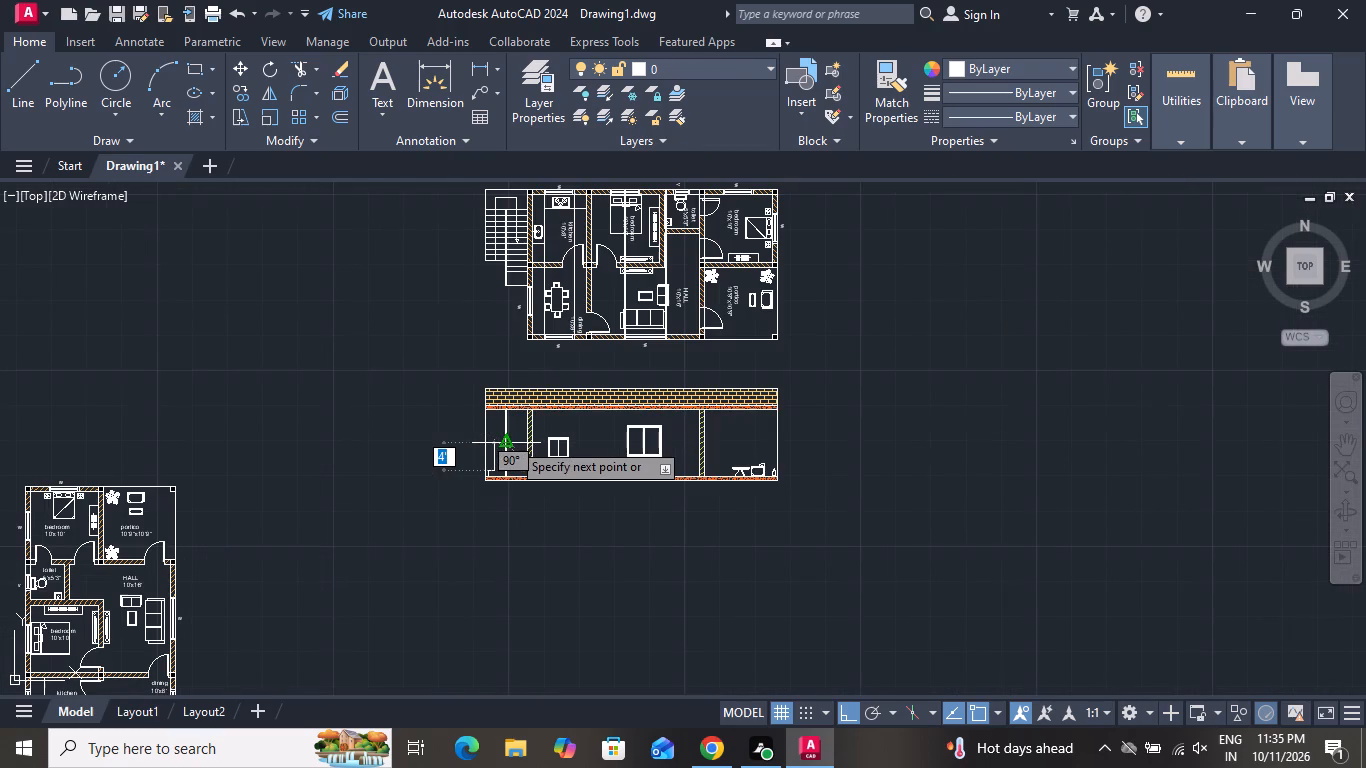
scroll(508, 439, up, 1)
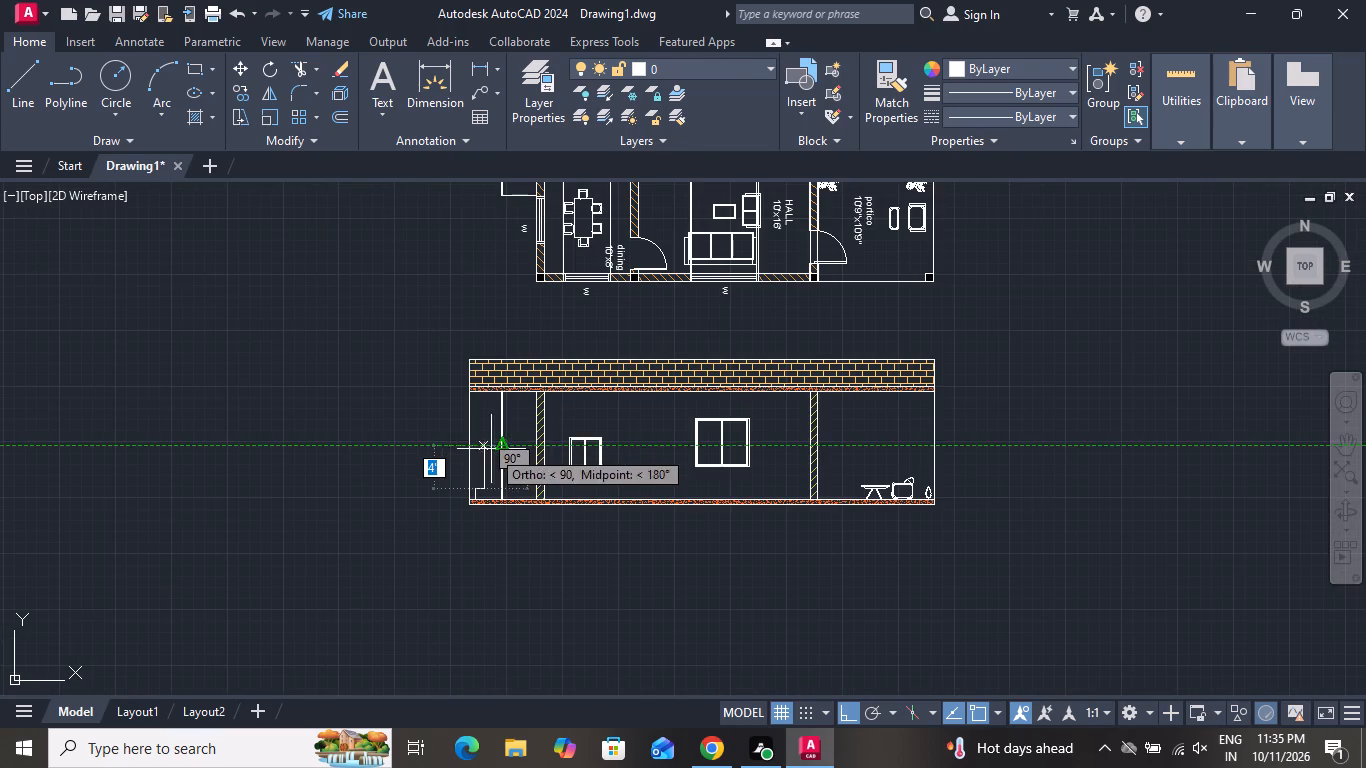
scroll(484, 458, down, 1)
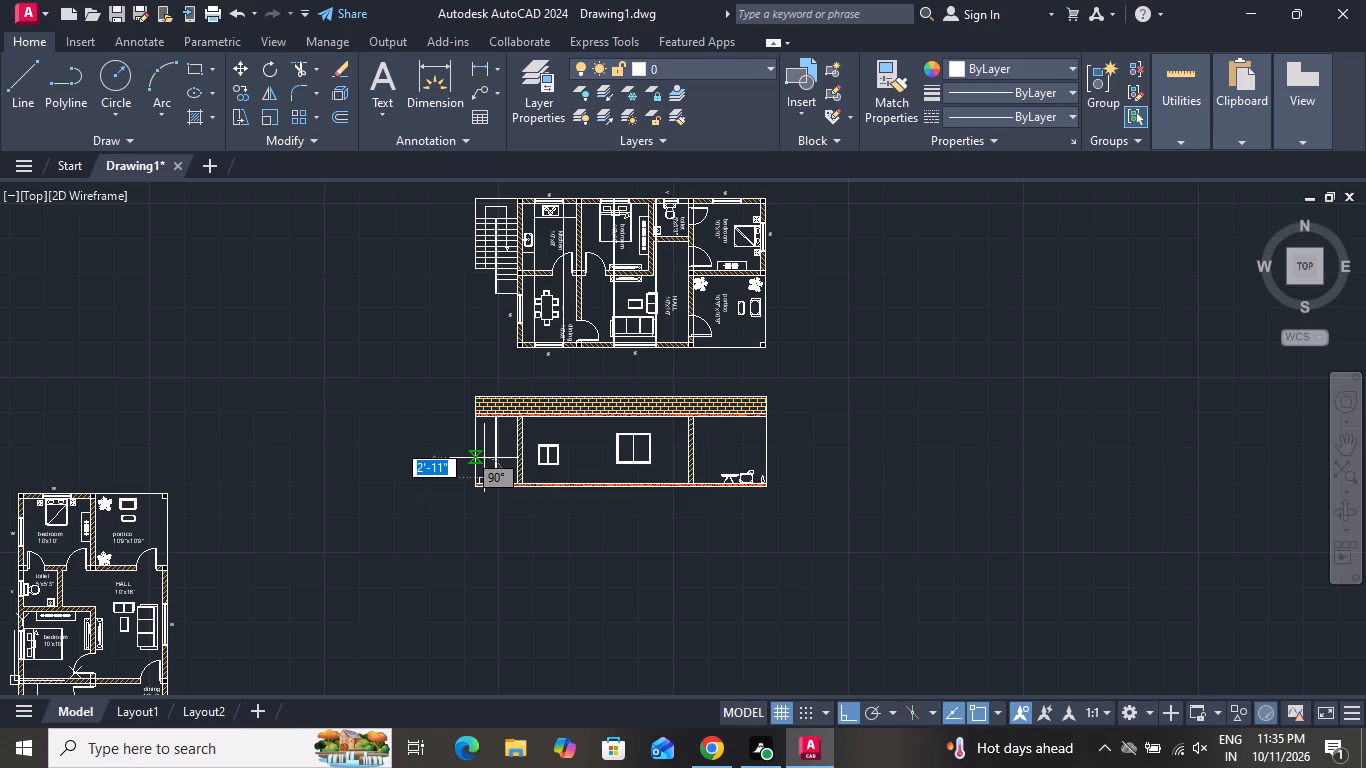
scroll(506, 435, up, 2)
scroll(506, 435, down, 1)
scroll(476, 506, up, 2)
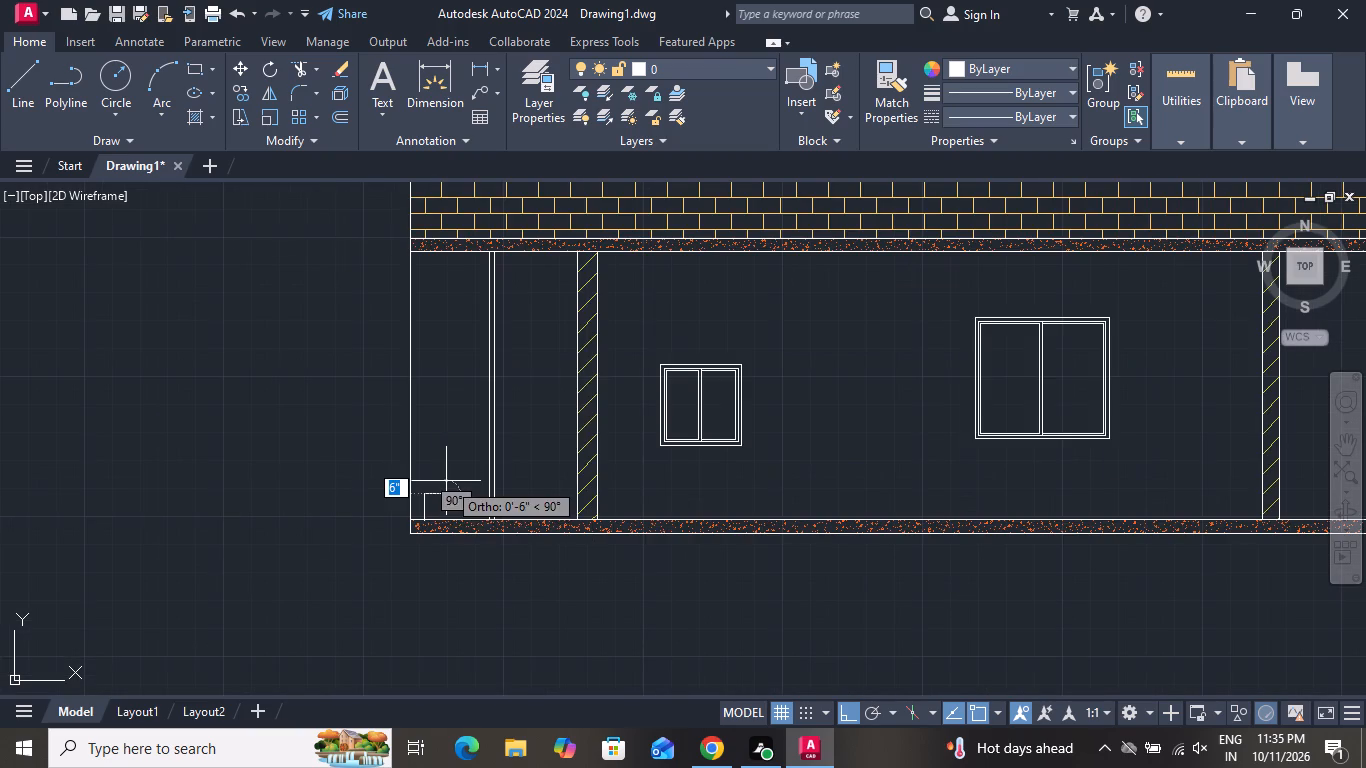
text(1')
key(Return)
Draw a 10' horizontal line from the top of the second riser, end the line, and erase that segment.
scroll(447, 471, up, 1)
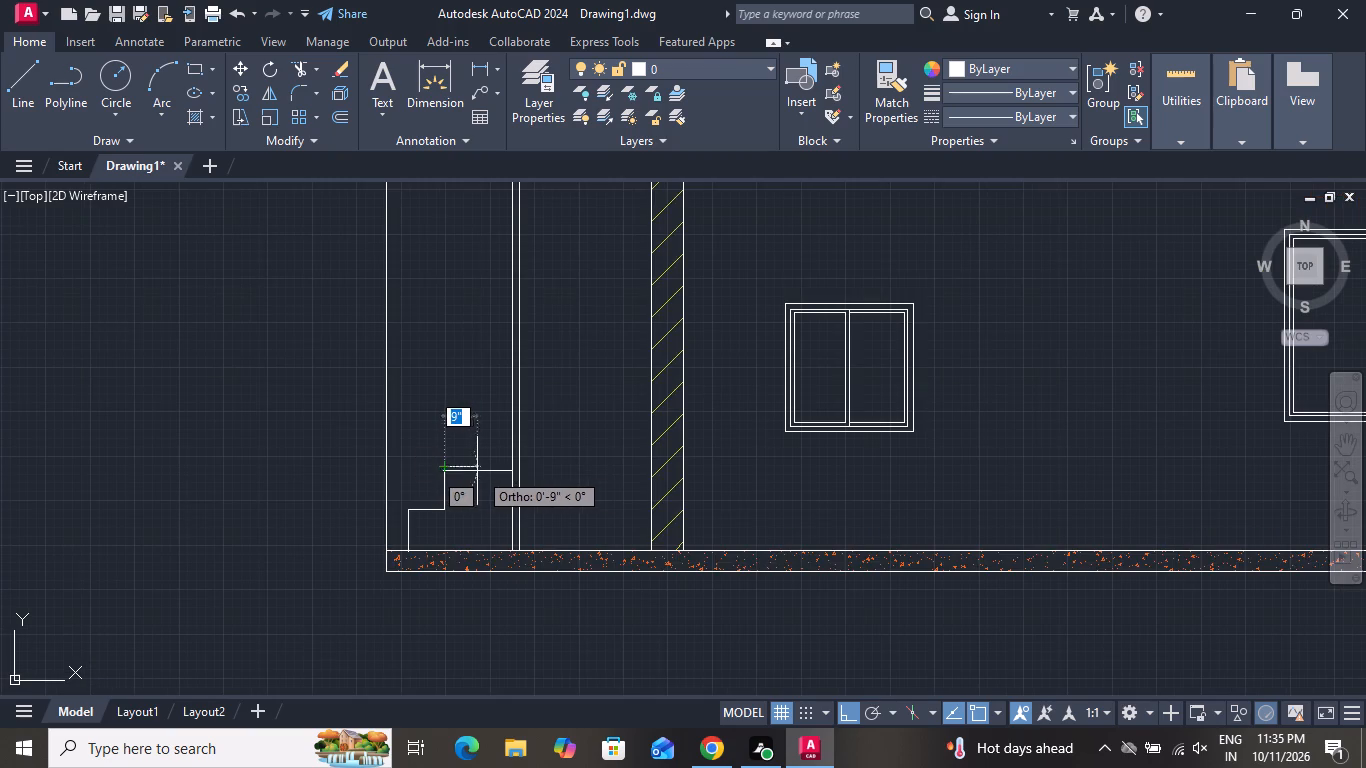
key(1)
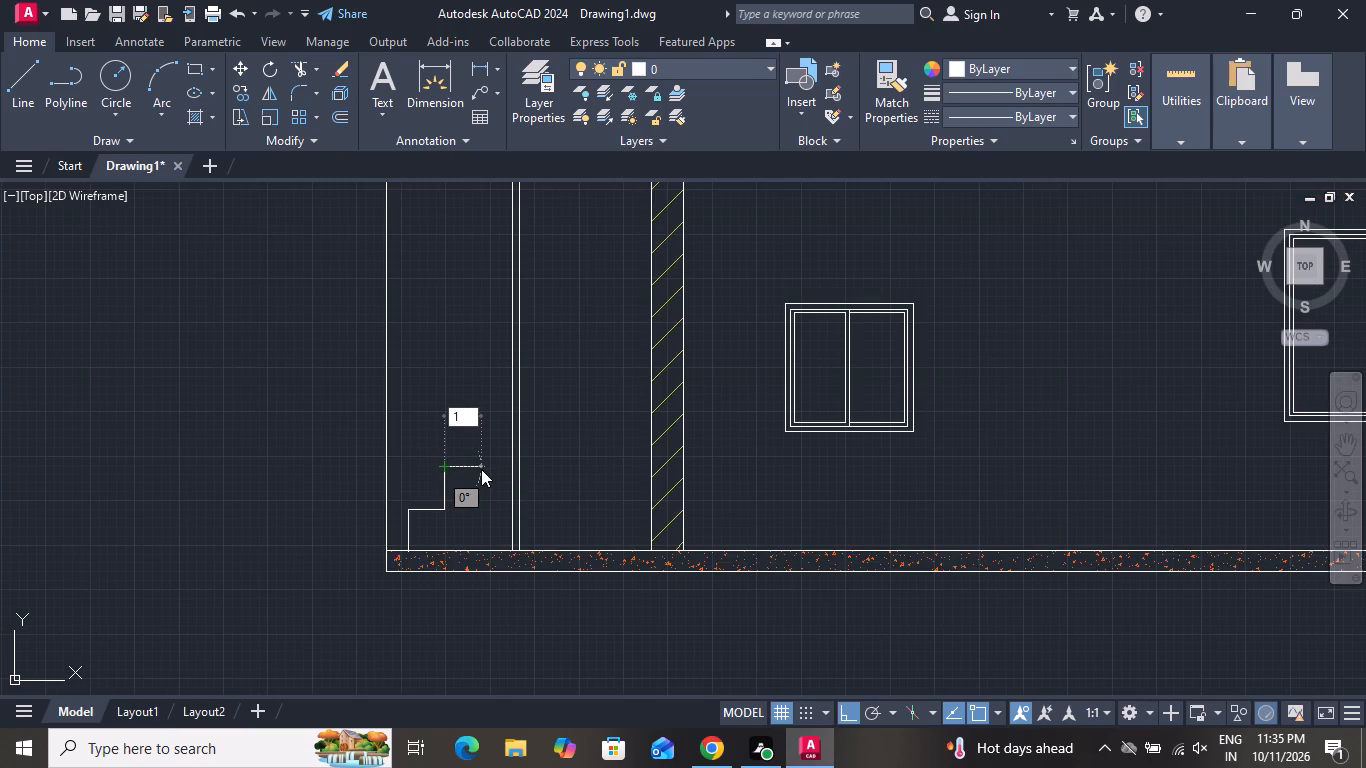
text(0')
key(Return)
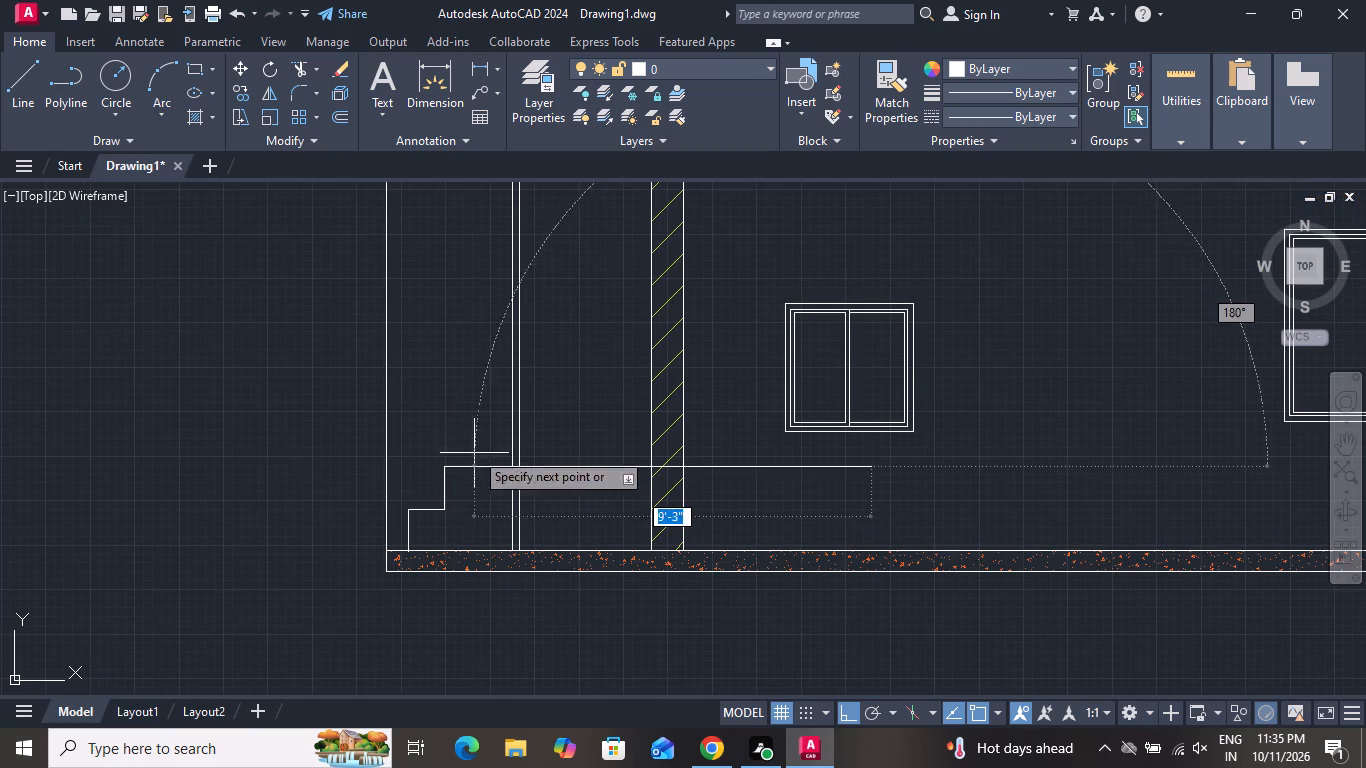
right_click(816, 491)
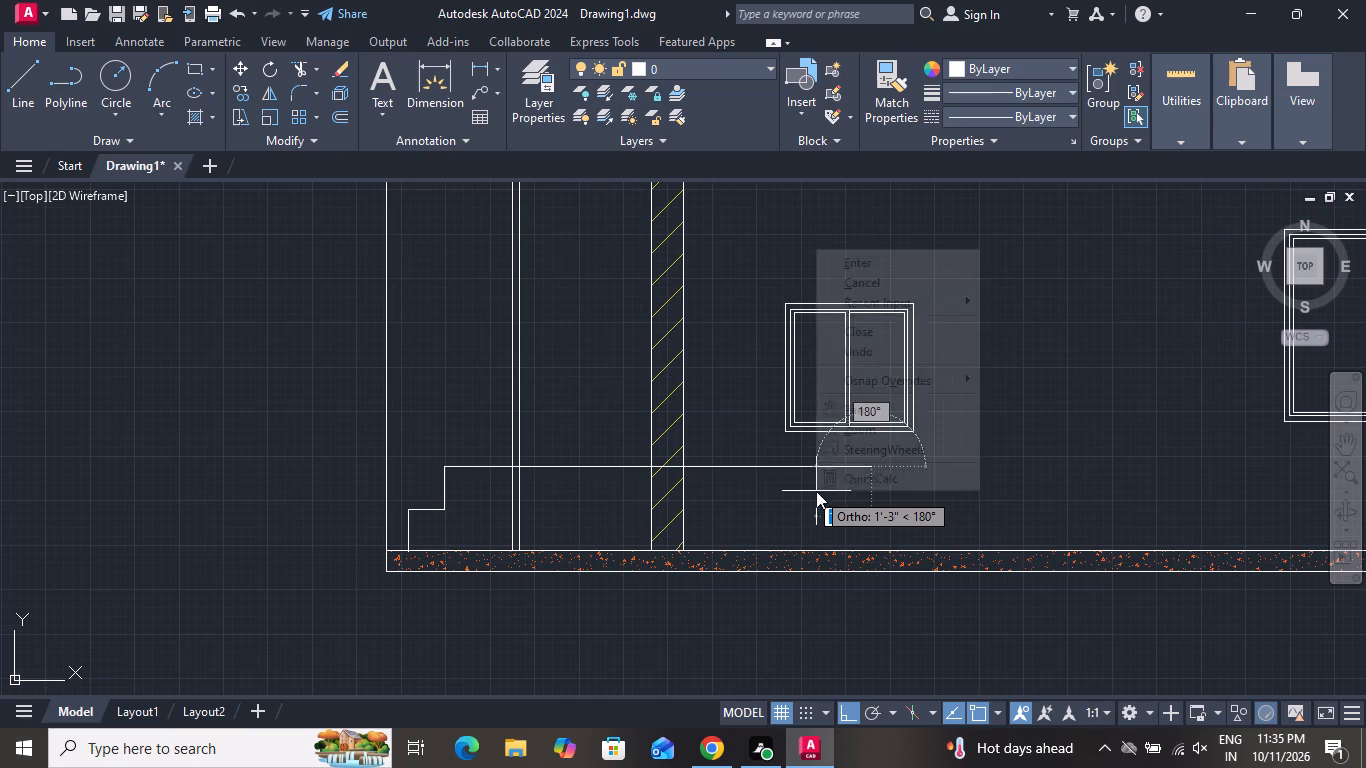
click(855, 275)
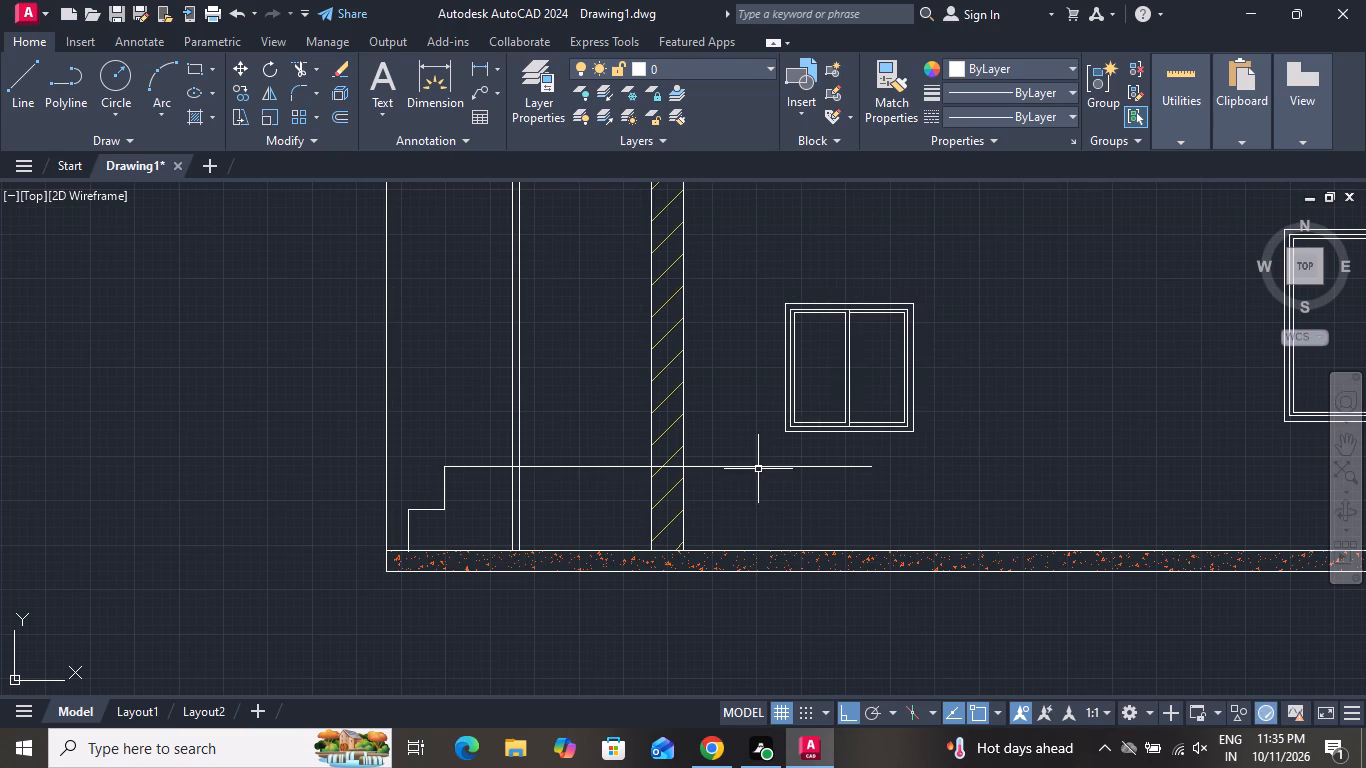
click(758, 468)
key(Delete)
Draw a 10" horizontal tread from the top of the second stair riser toward the hatched wall.
click(21, 84)
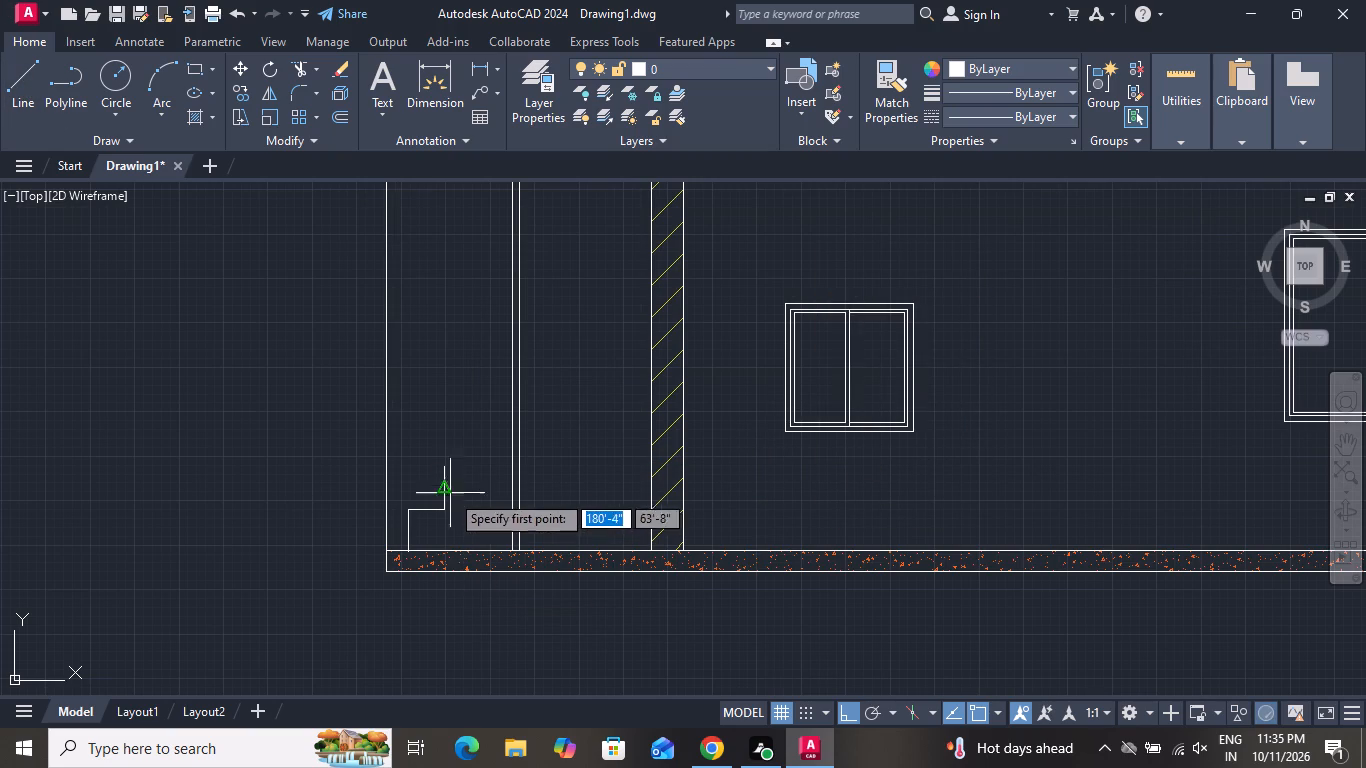
click(442, 466)
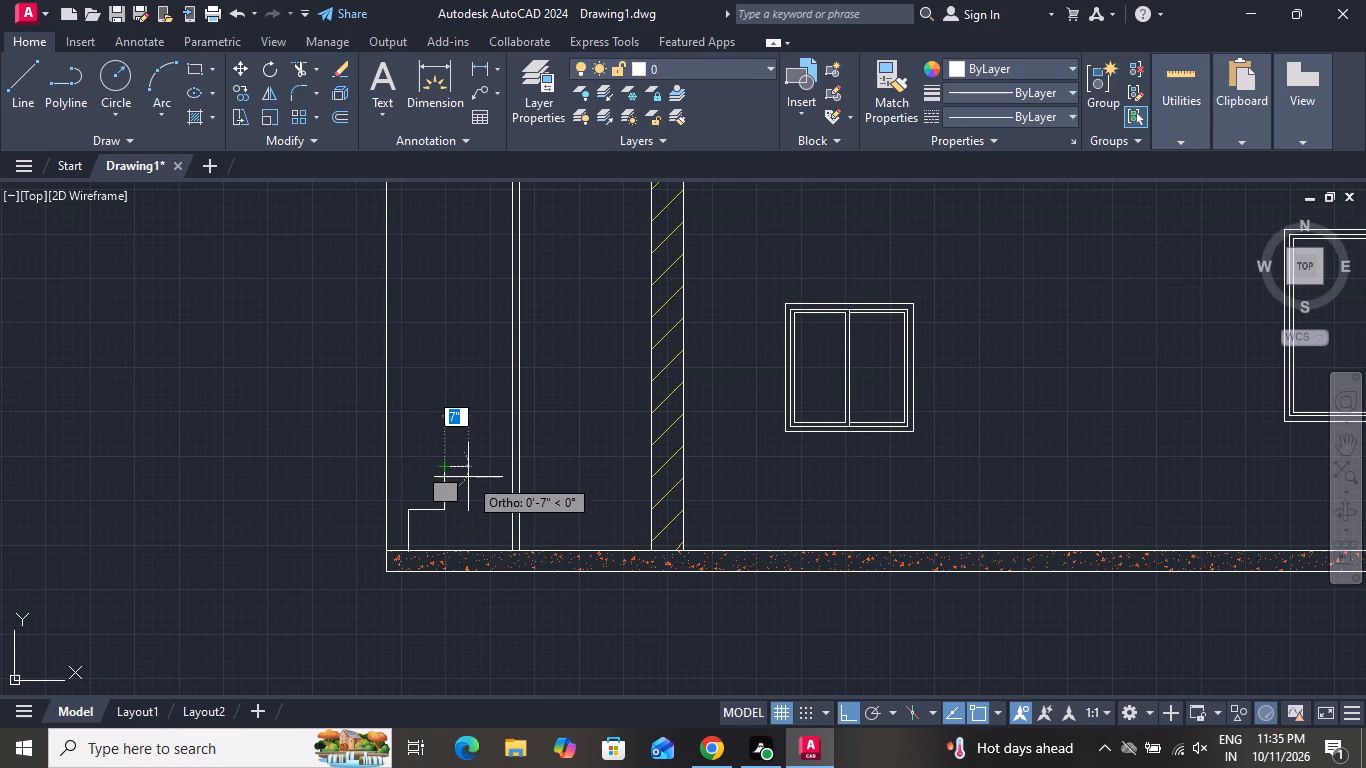
key(1)
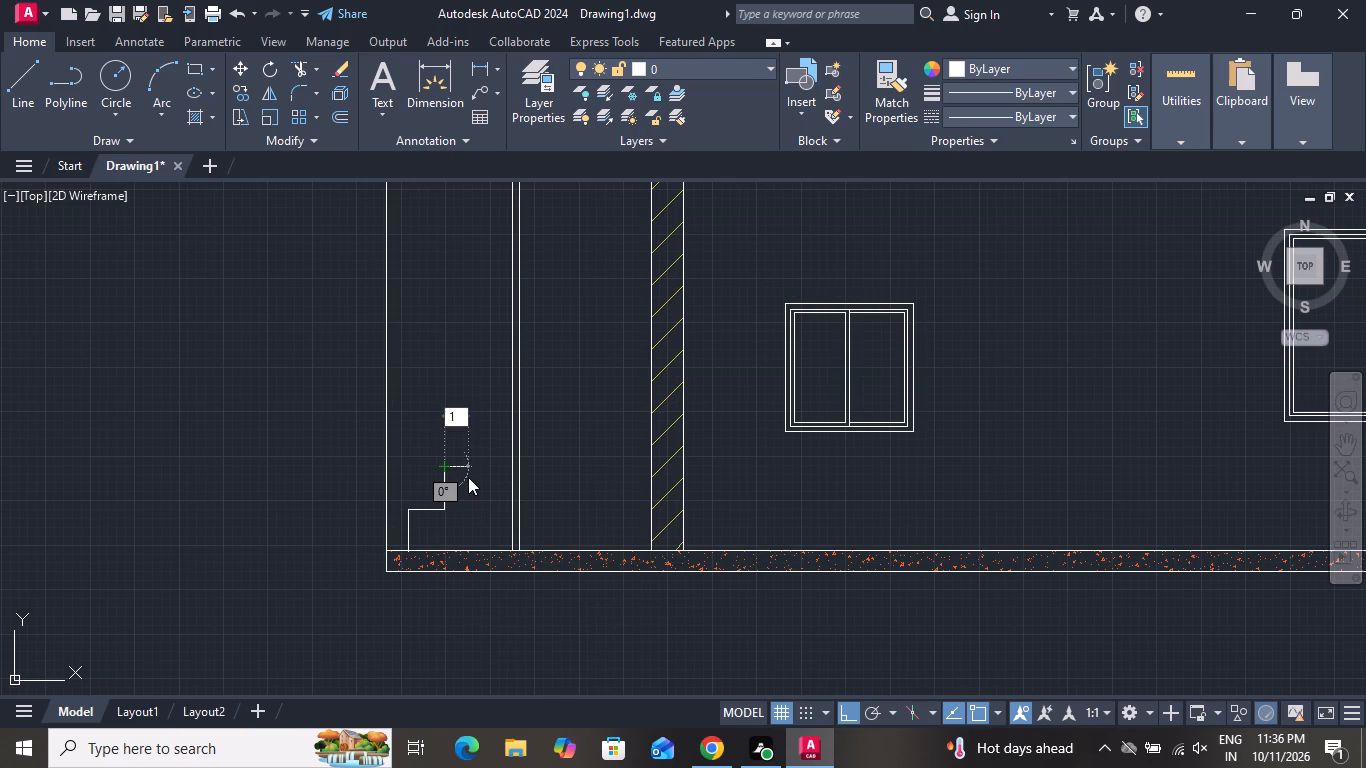
key(0)
key(shift+quotedbl)
key(Return)
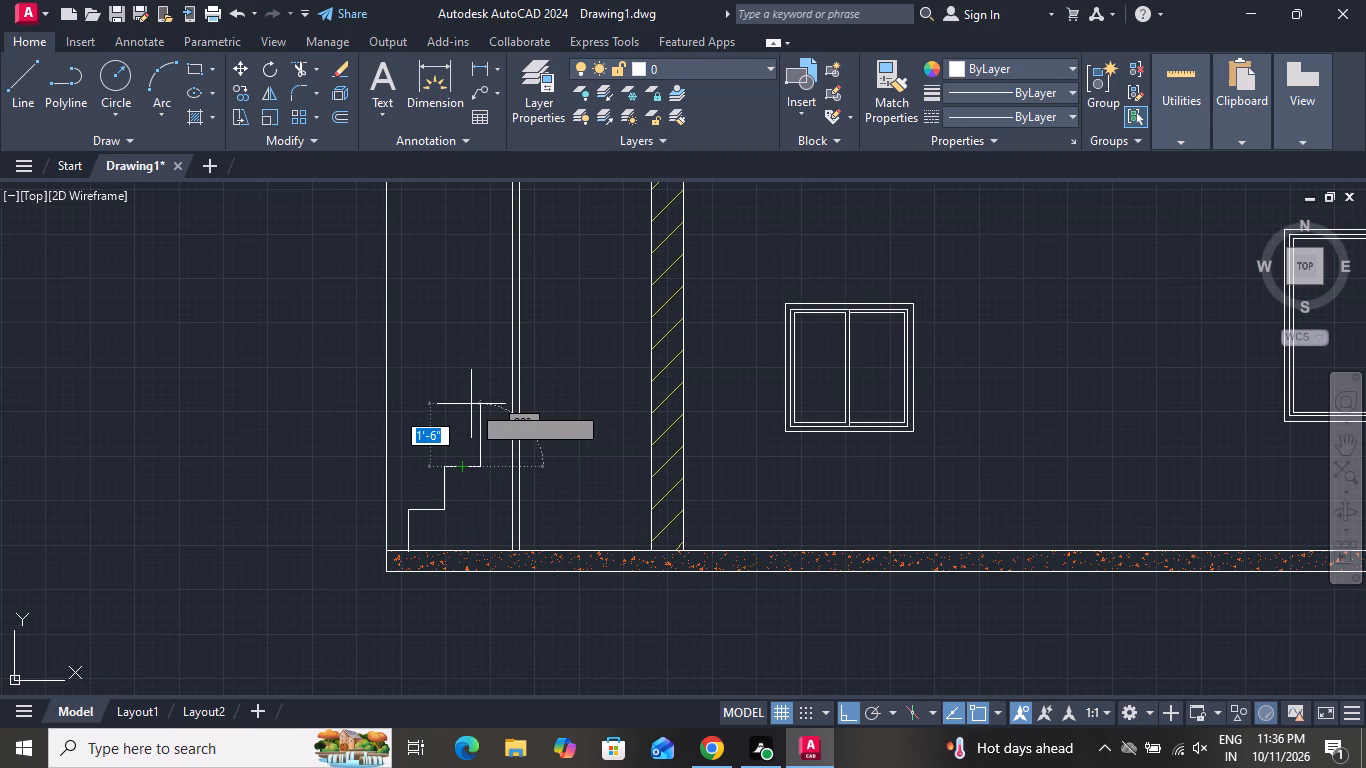
scroll(473, 410, down, 2)
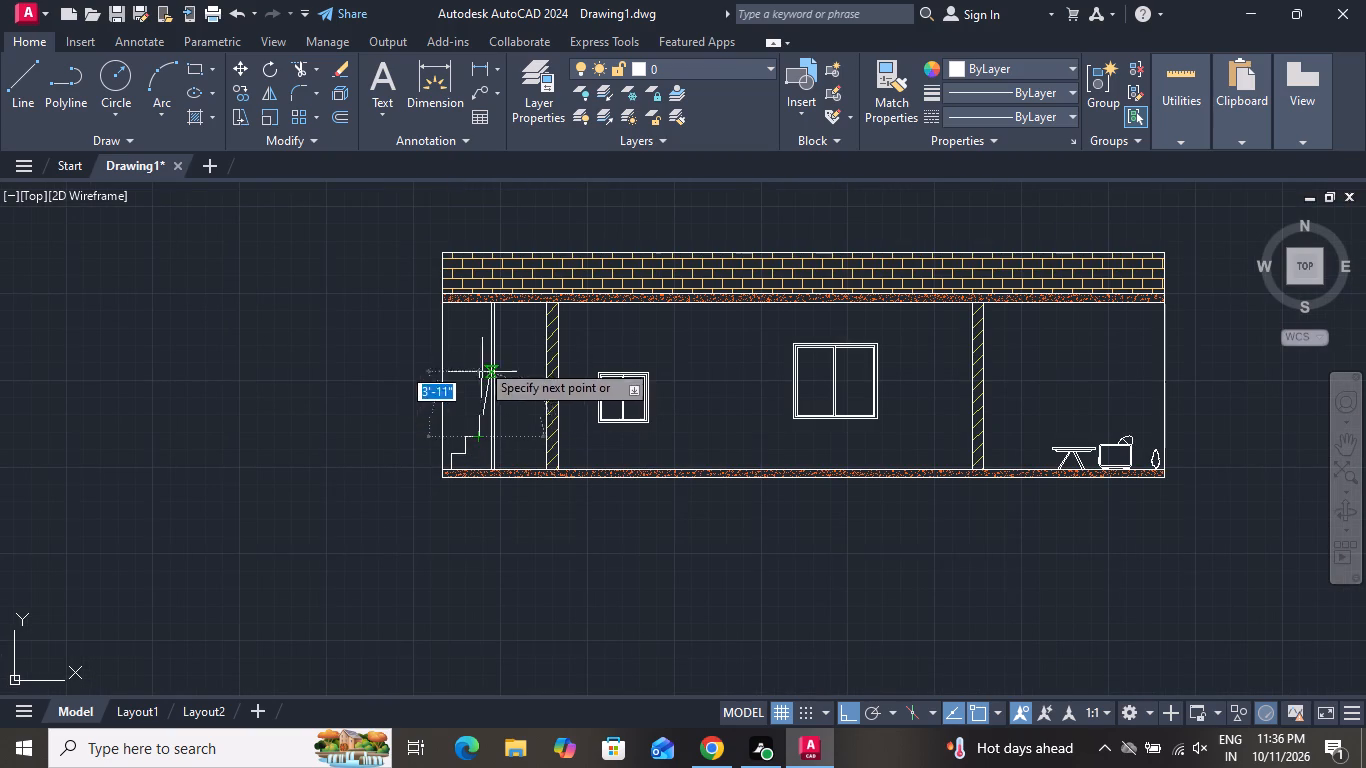
right_click(480, 355)
click(498, 376)
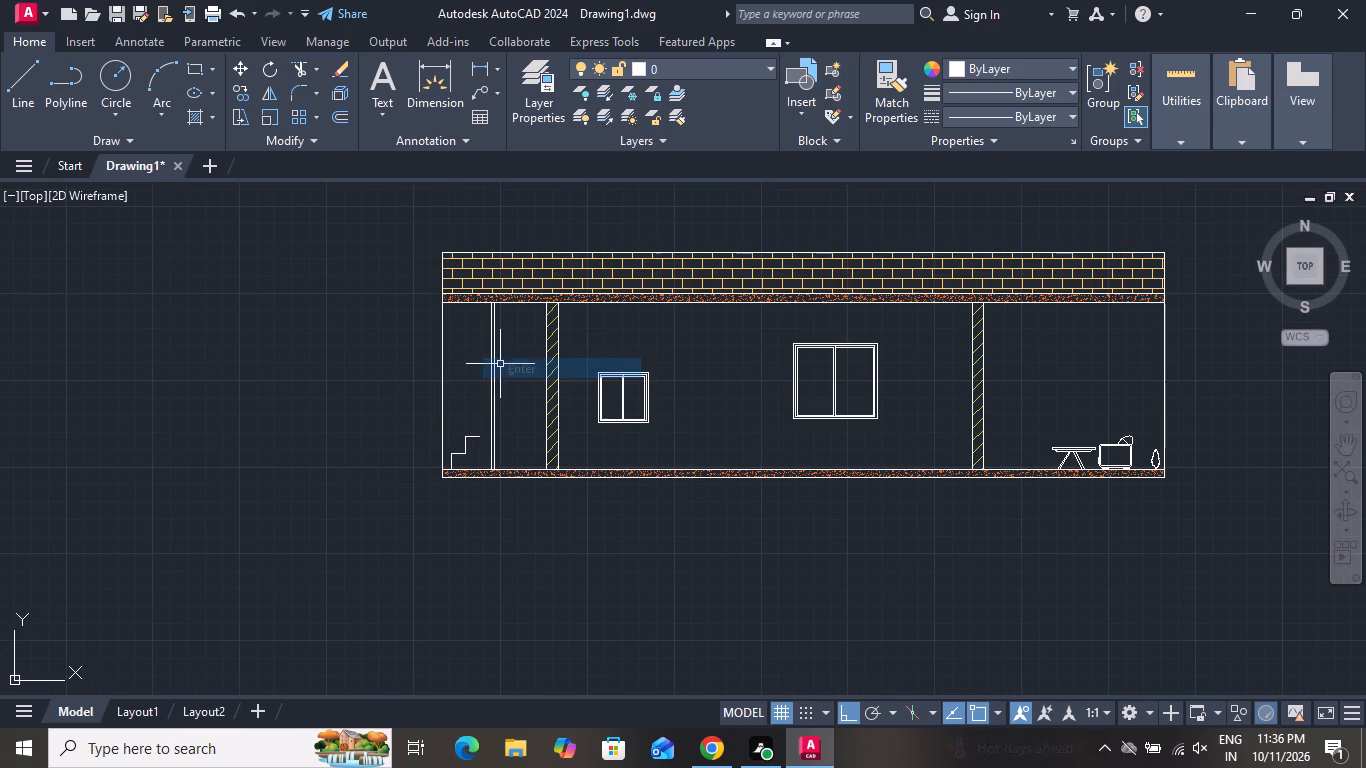
Delete the pair of closely spaced vertical lines between the stair steps and the hatched wall in the section.
click(503, 357)
click(460, 396)
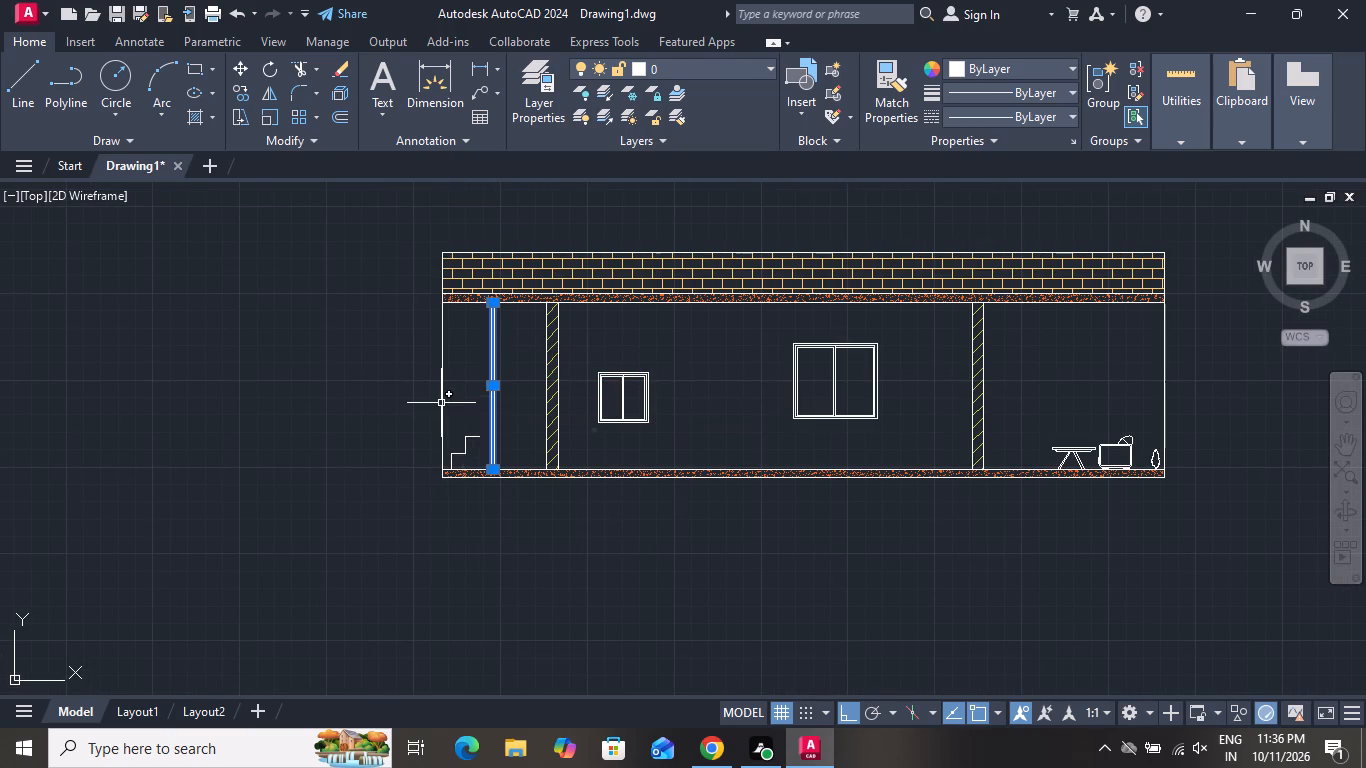
key(Delete)
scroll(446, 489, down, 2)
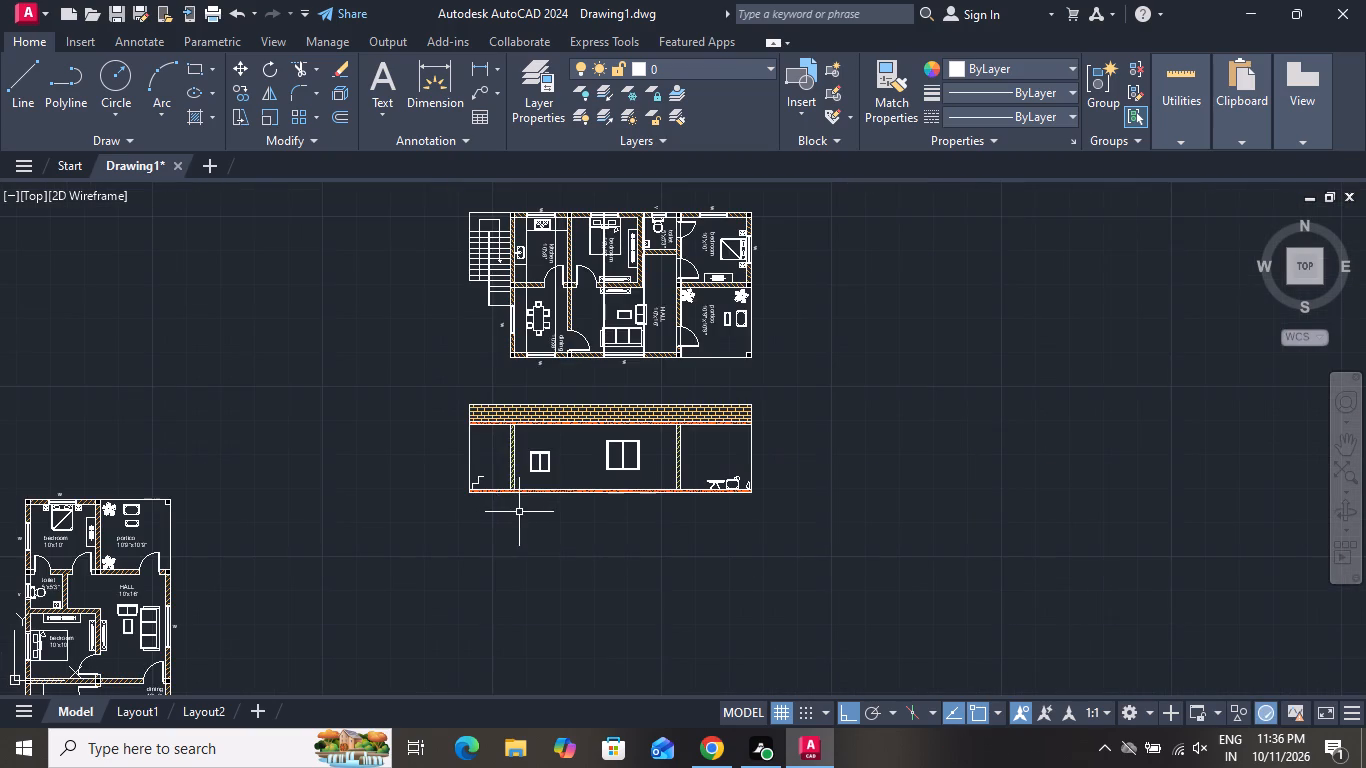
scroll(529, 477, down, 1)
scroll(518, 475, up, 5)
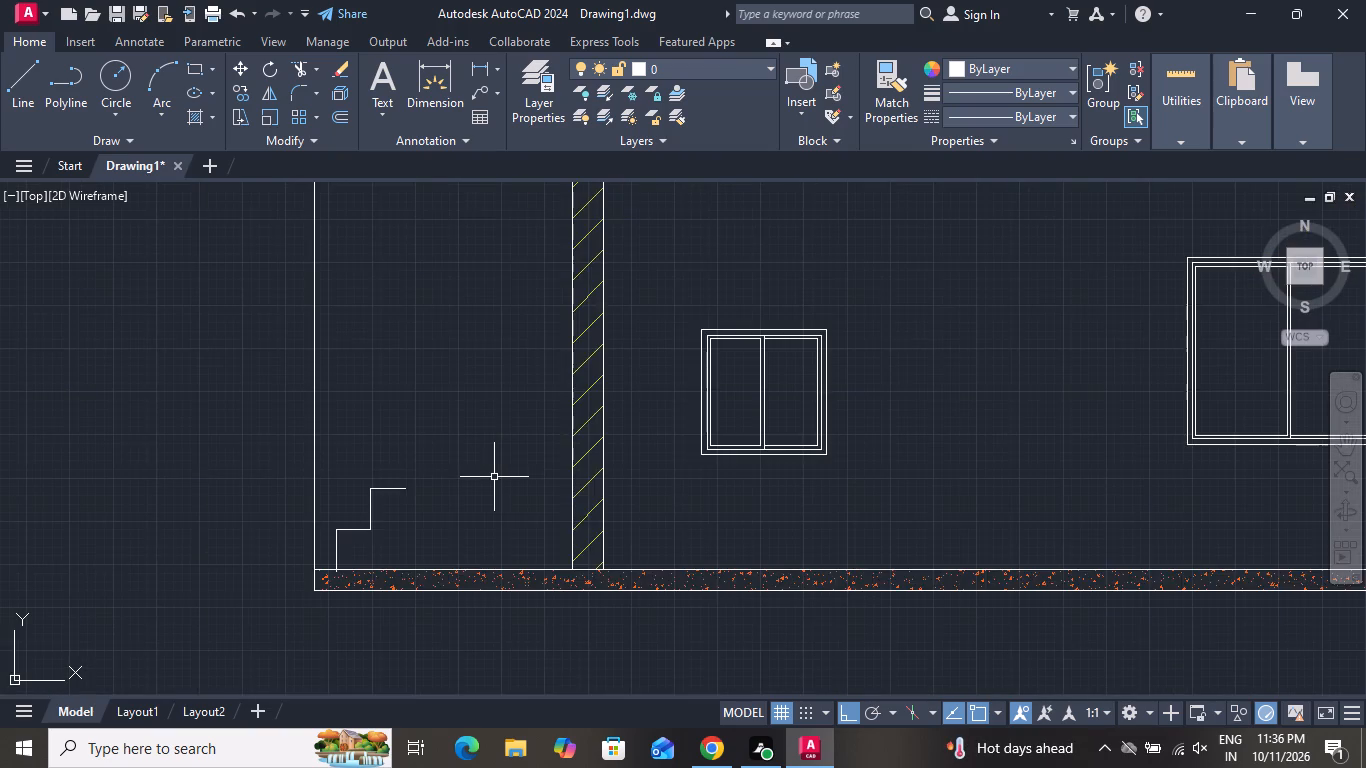
Continue the stair profile from the end of the second tread with a 1' riser and a 10" horizontal tread toward the hatched wall.
scroll(491, 479, down, 1)
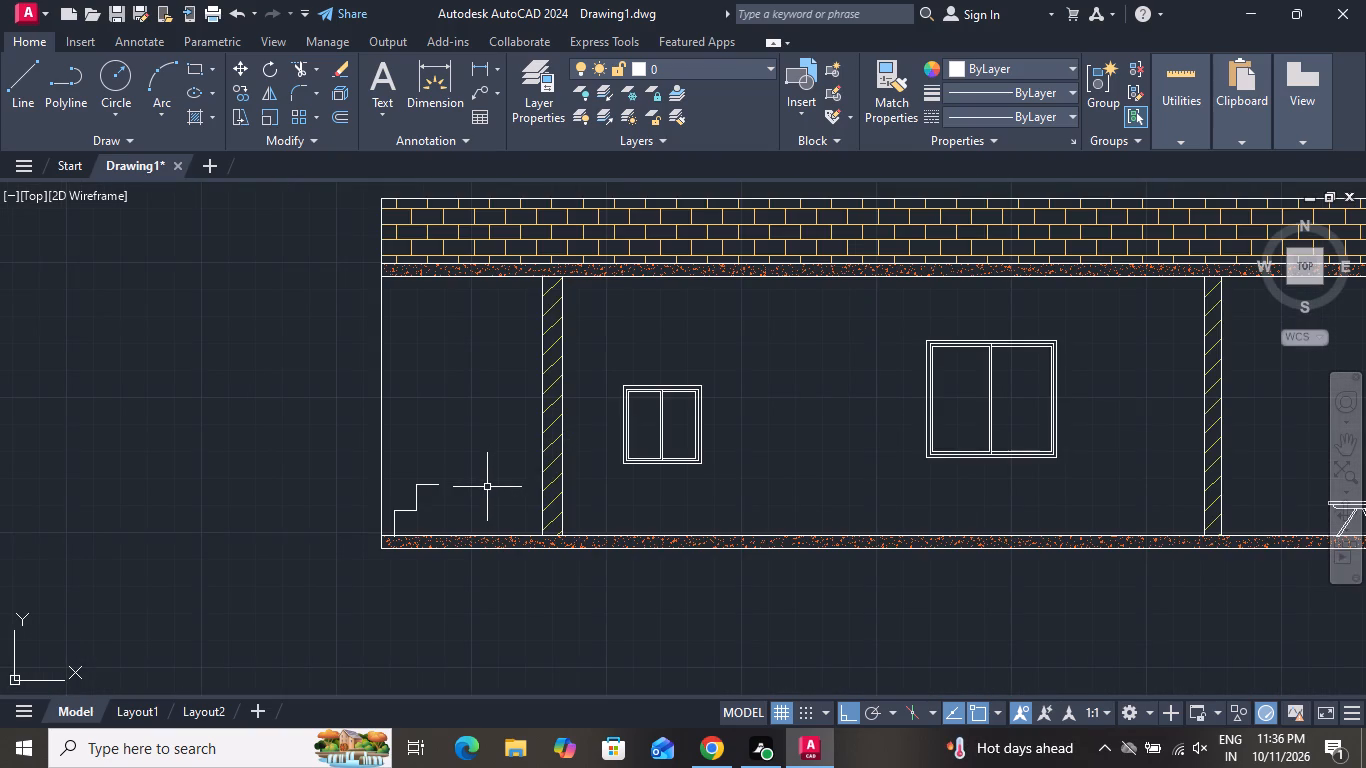
scroll(438, 514, up, 2)
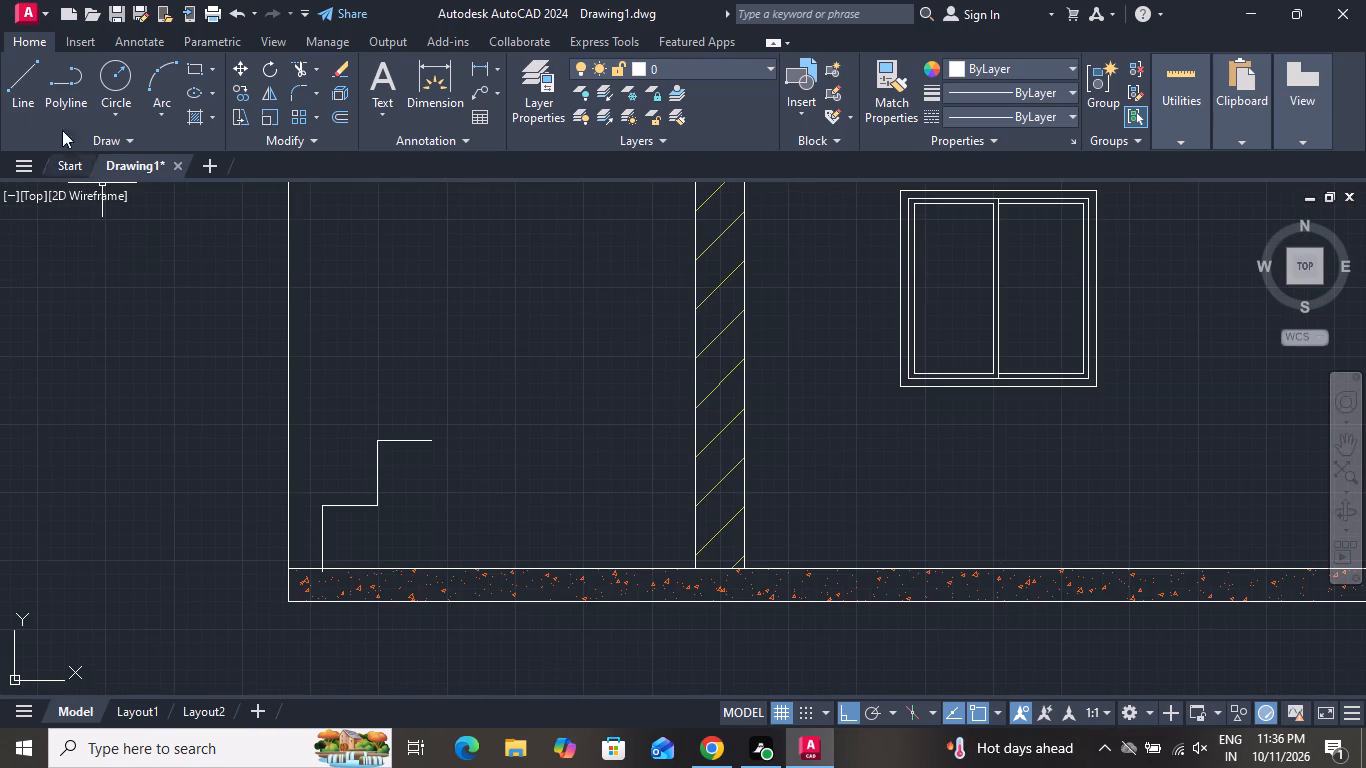
click(11, 84)
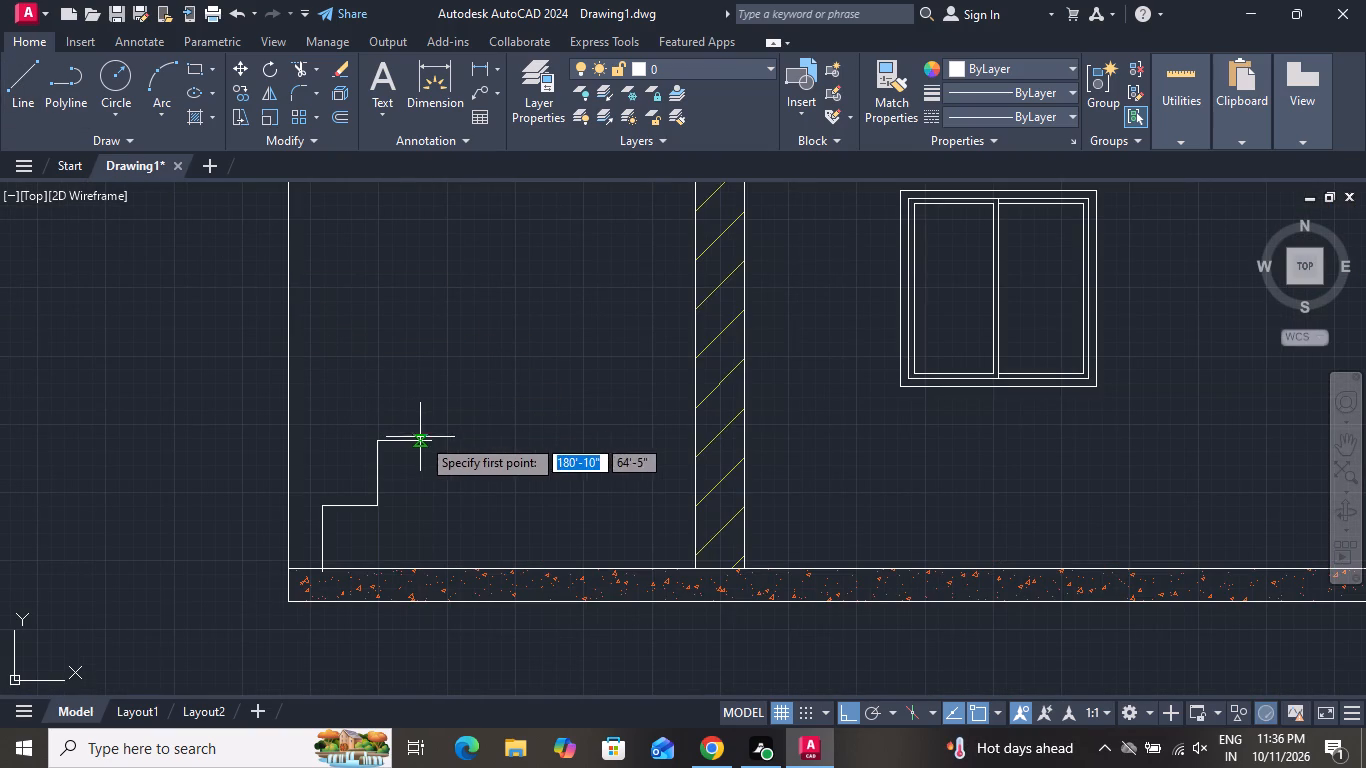
click(434, 445)
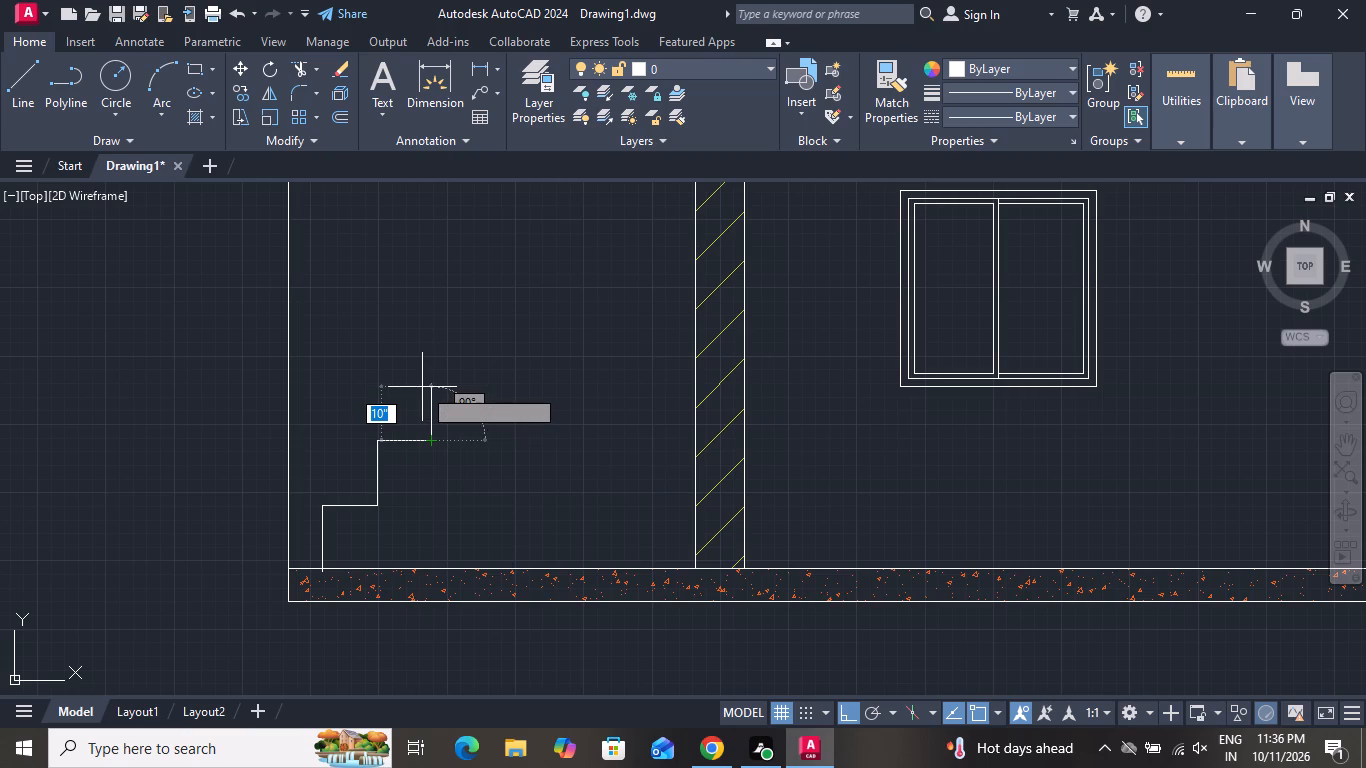
key(1)
key(apostrophe)
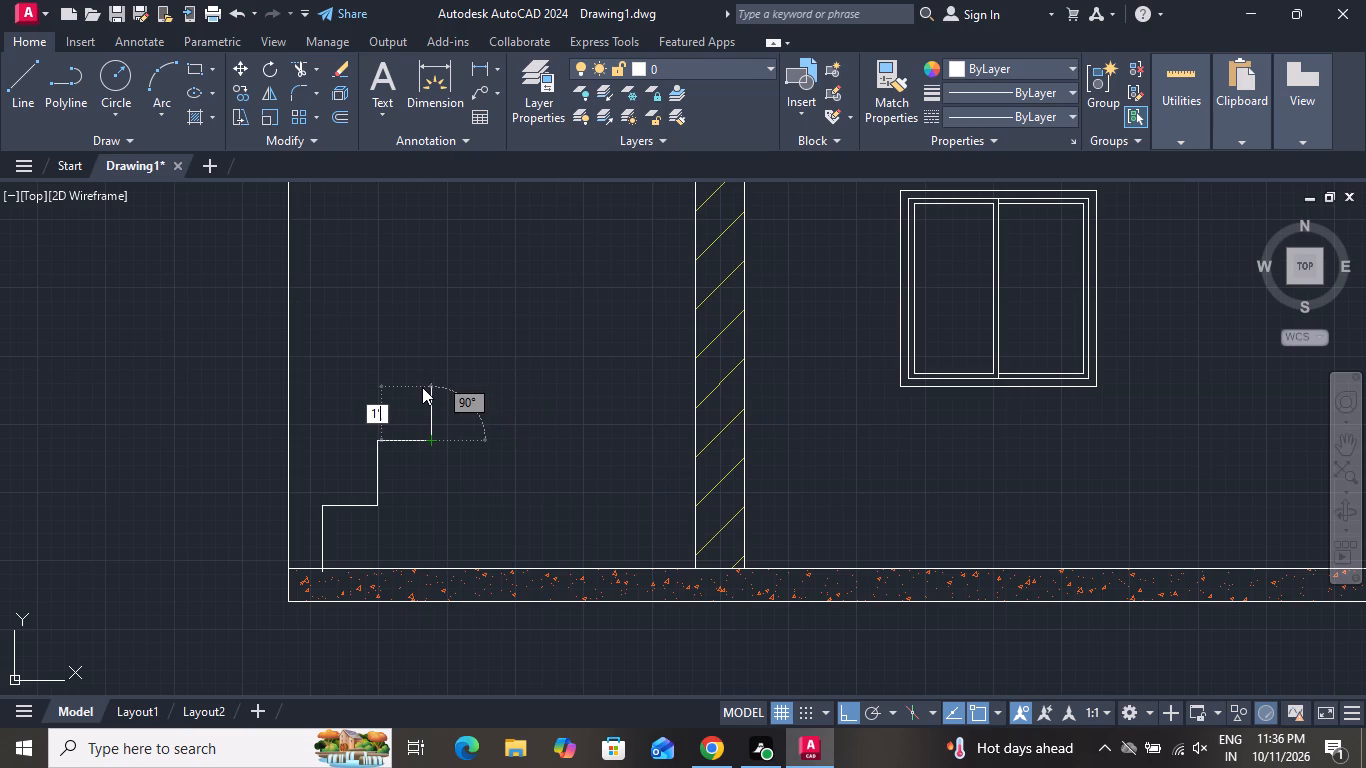
key(Return)
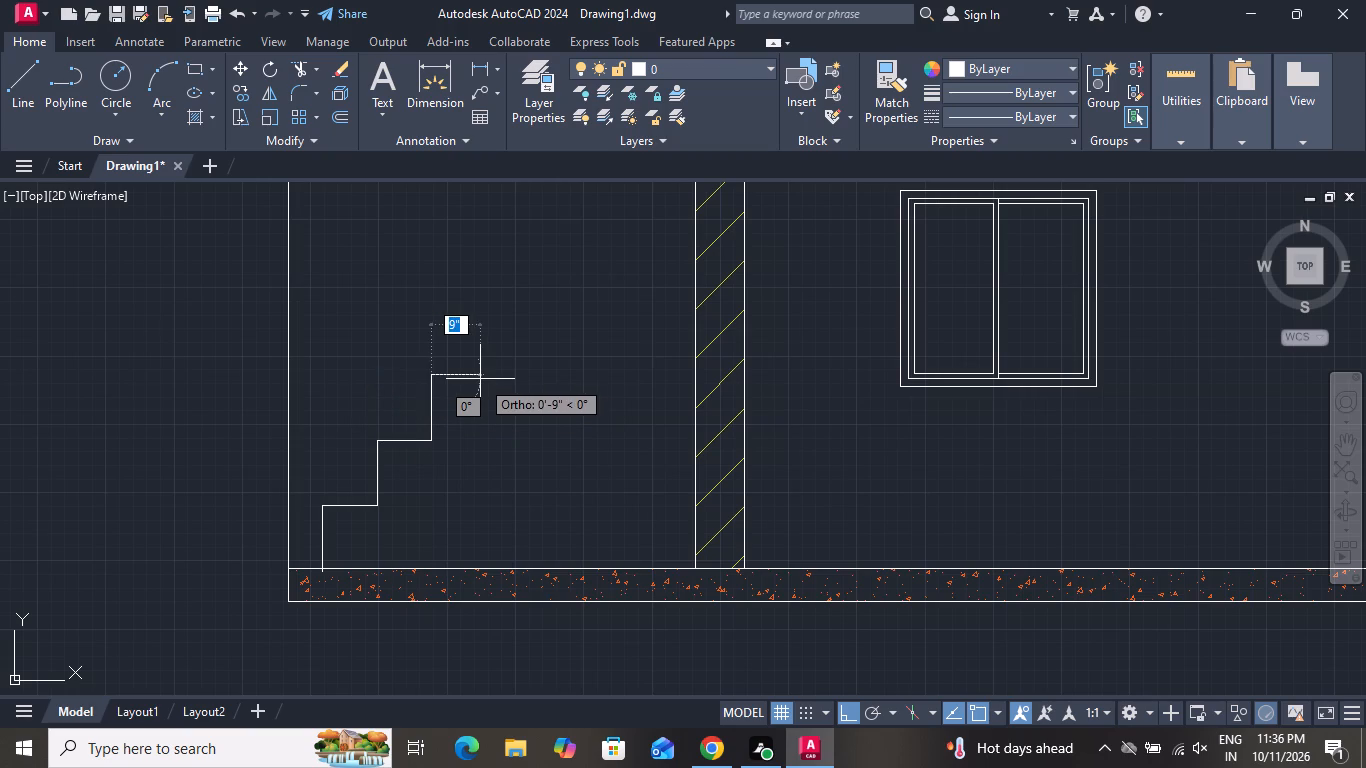
text(10)
key(shift+quotedbl)
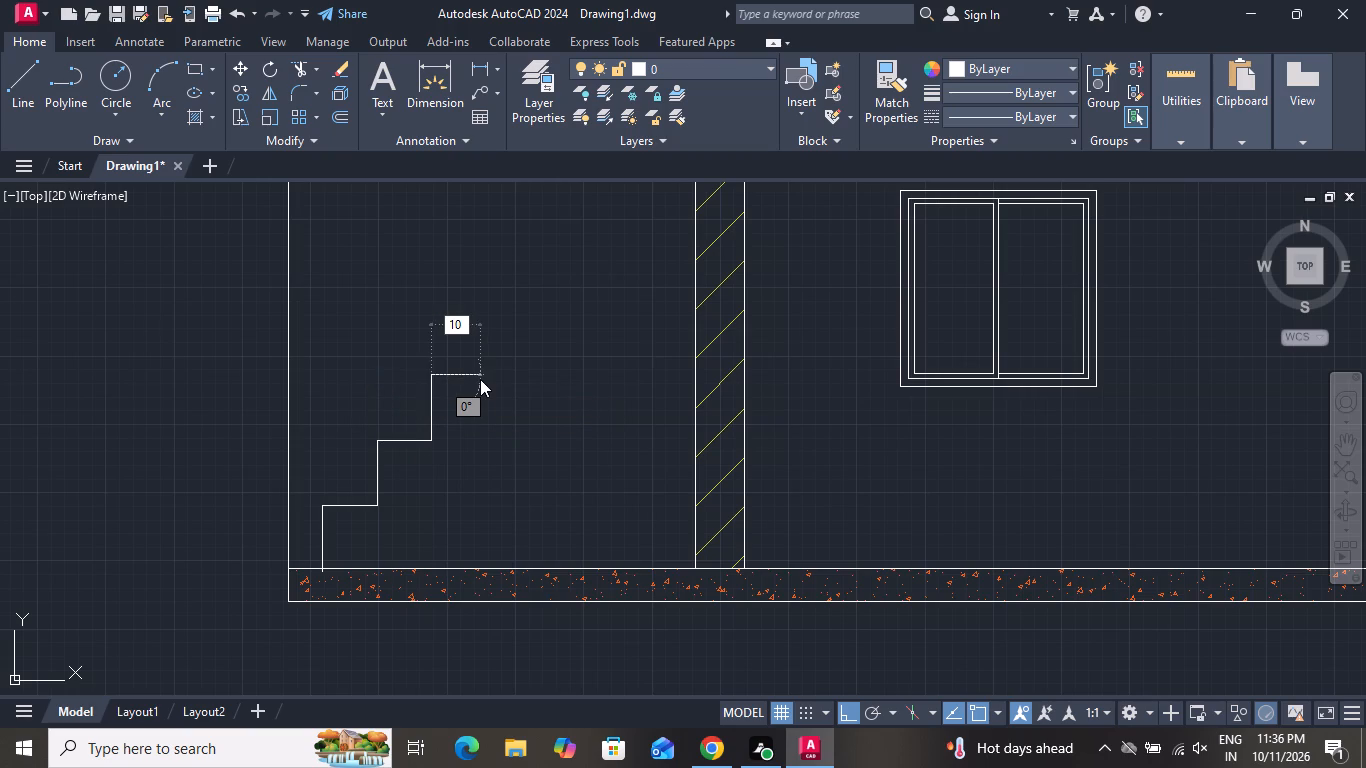
key(Return)
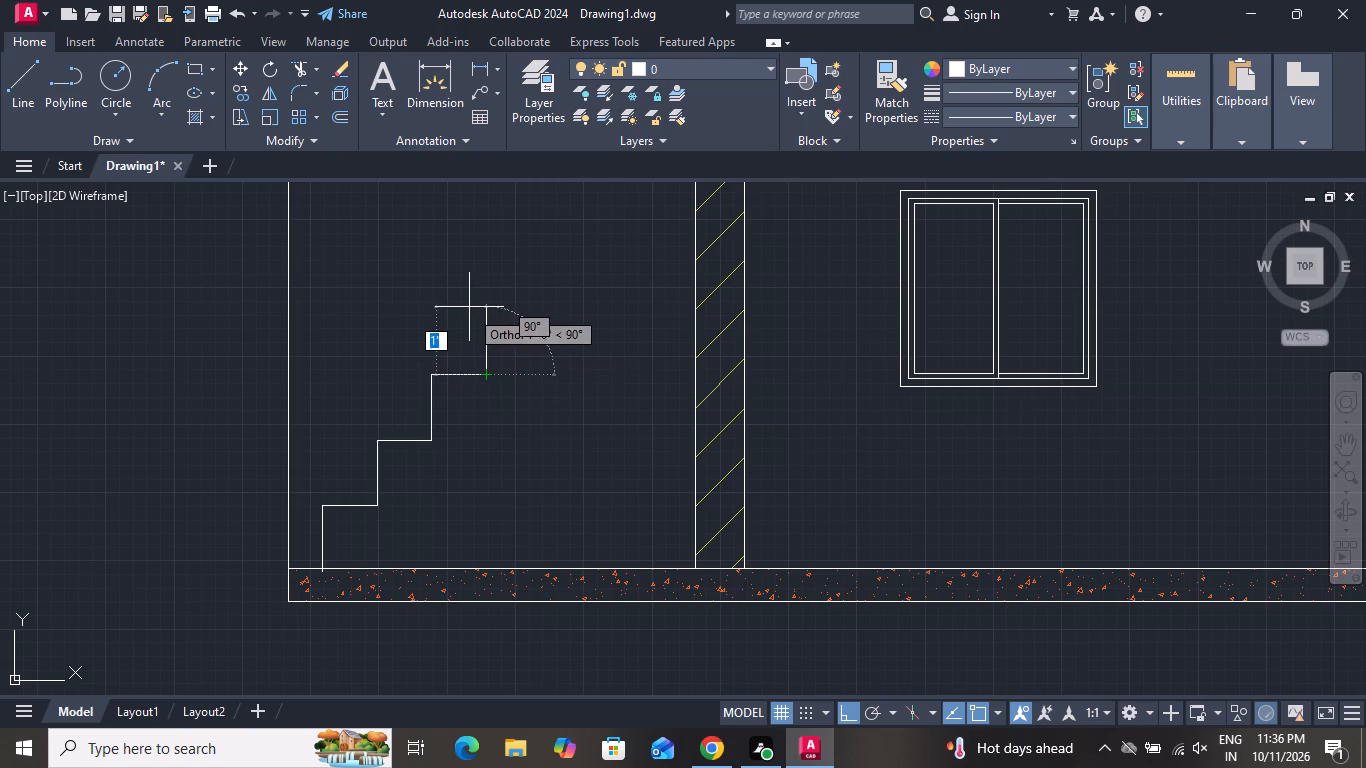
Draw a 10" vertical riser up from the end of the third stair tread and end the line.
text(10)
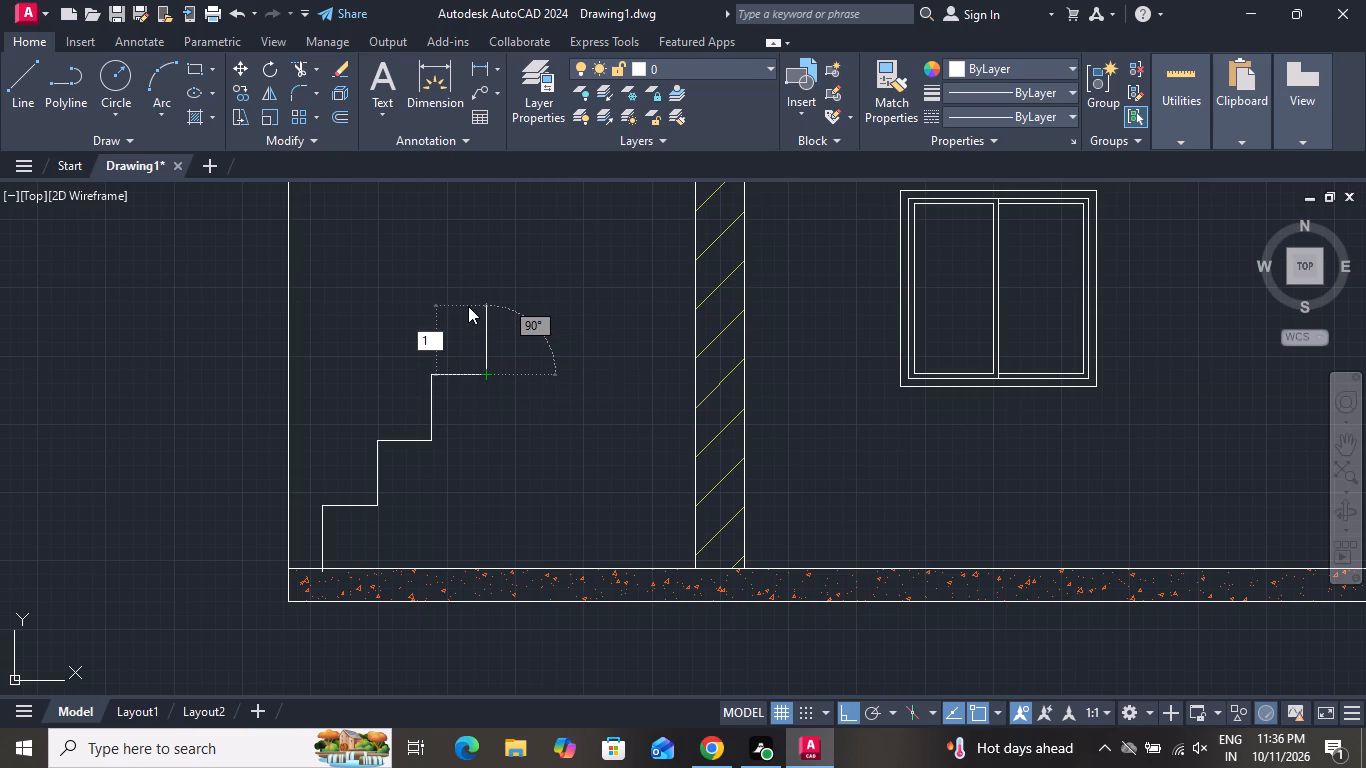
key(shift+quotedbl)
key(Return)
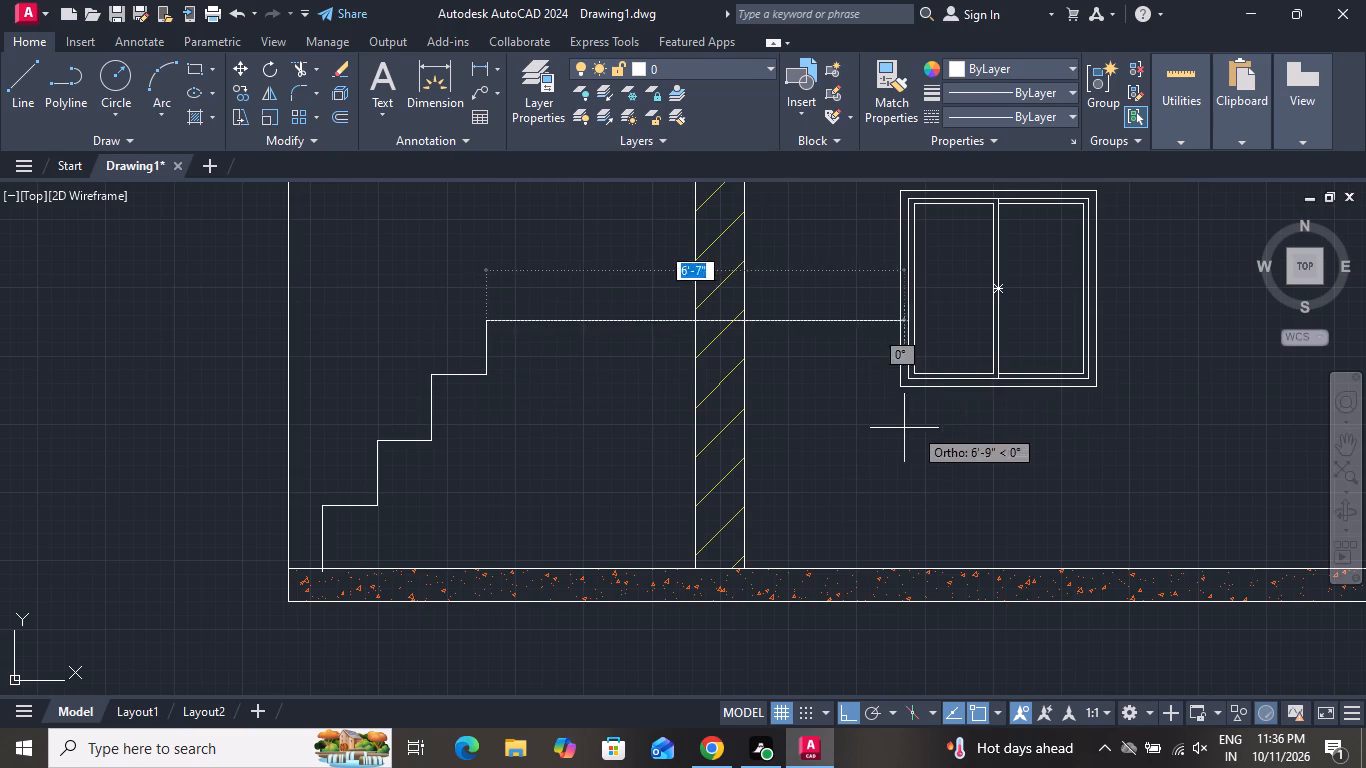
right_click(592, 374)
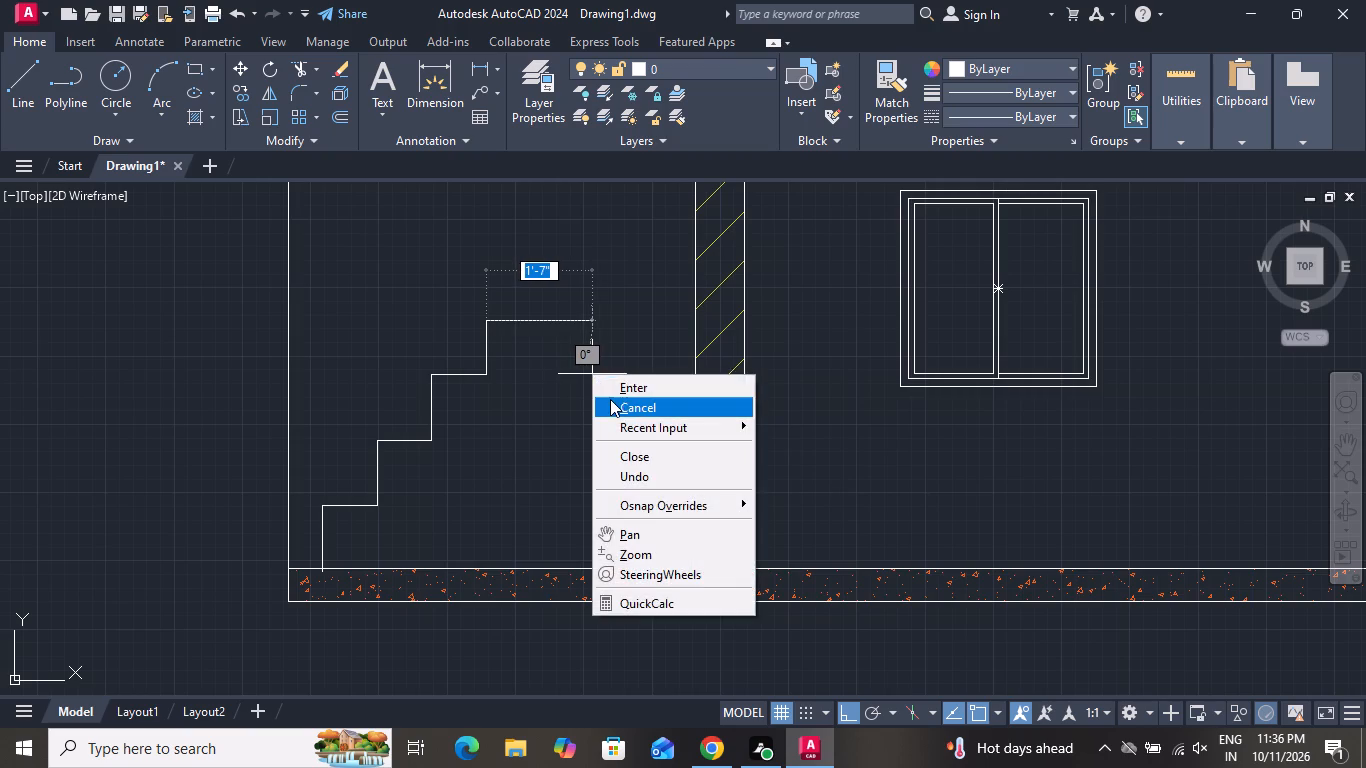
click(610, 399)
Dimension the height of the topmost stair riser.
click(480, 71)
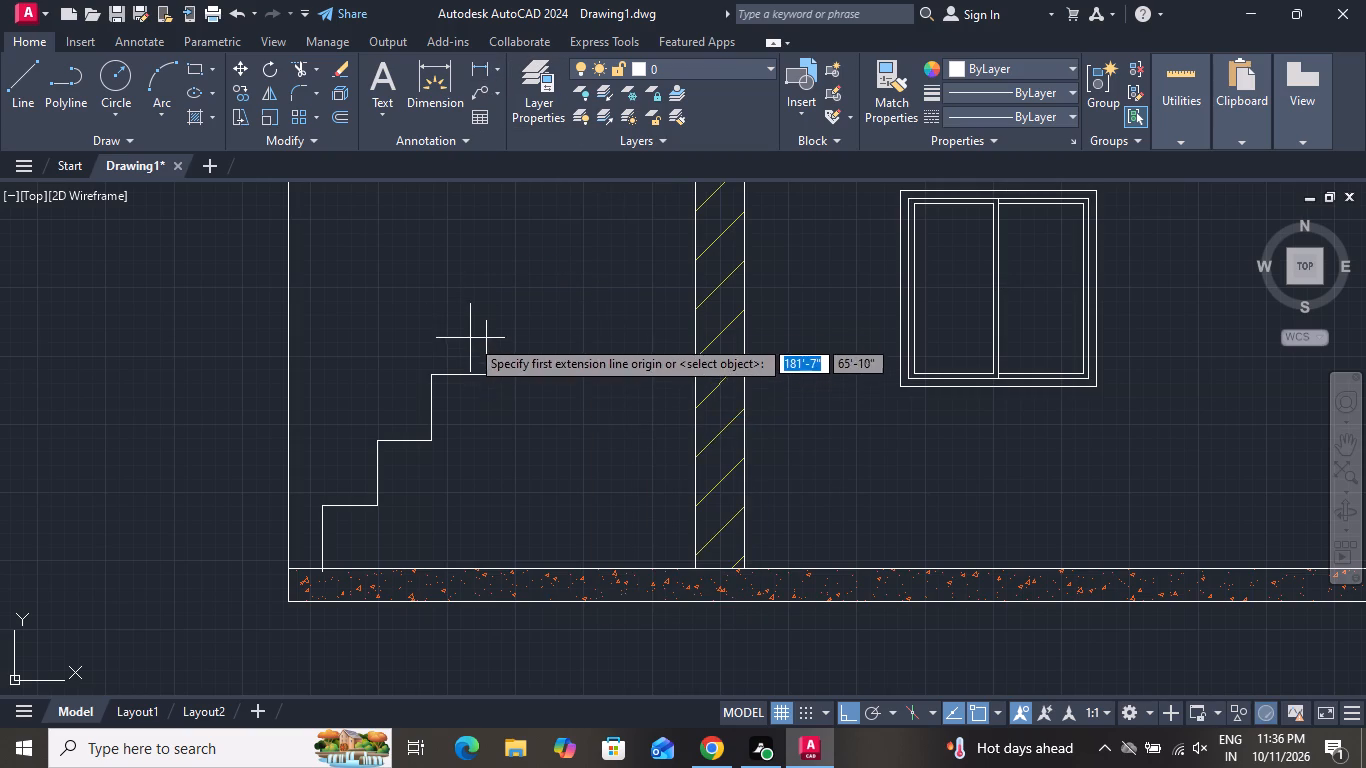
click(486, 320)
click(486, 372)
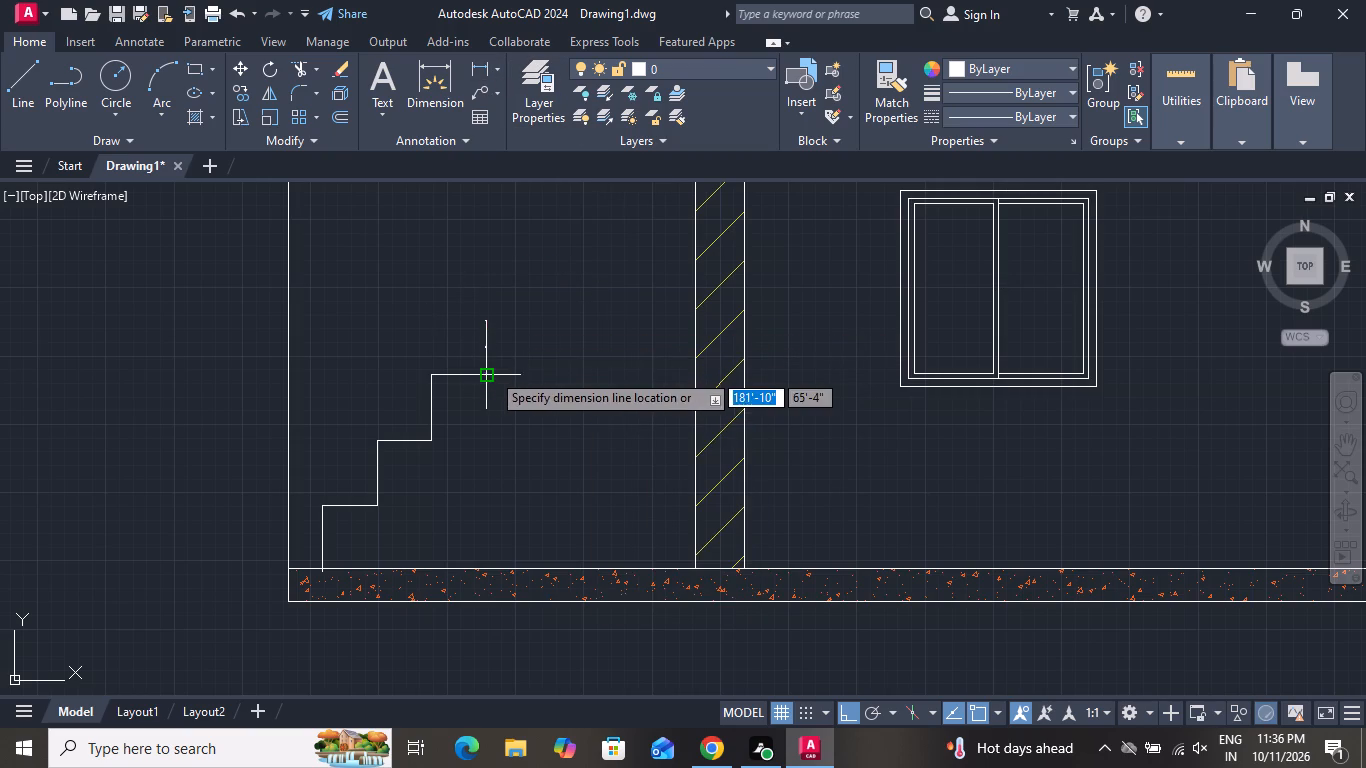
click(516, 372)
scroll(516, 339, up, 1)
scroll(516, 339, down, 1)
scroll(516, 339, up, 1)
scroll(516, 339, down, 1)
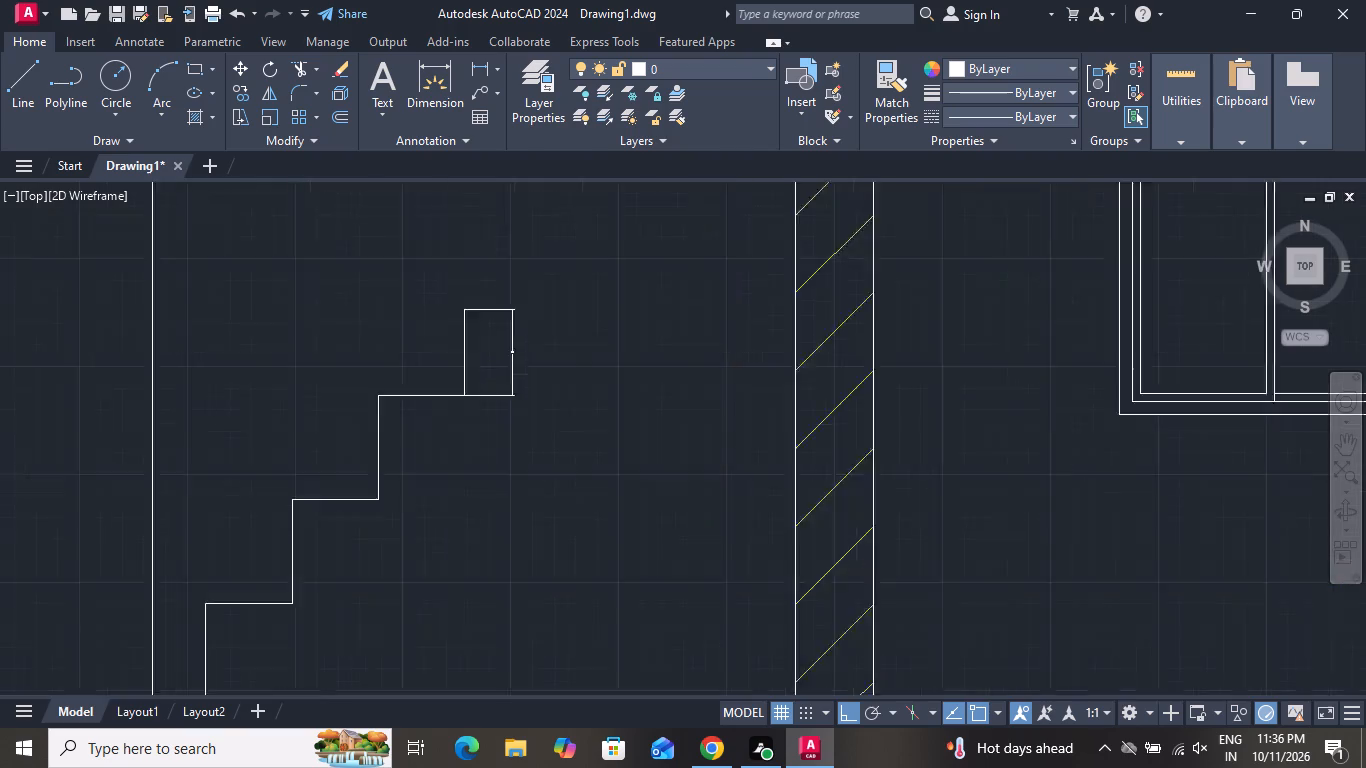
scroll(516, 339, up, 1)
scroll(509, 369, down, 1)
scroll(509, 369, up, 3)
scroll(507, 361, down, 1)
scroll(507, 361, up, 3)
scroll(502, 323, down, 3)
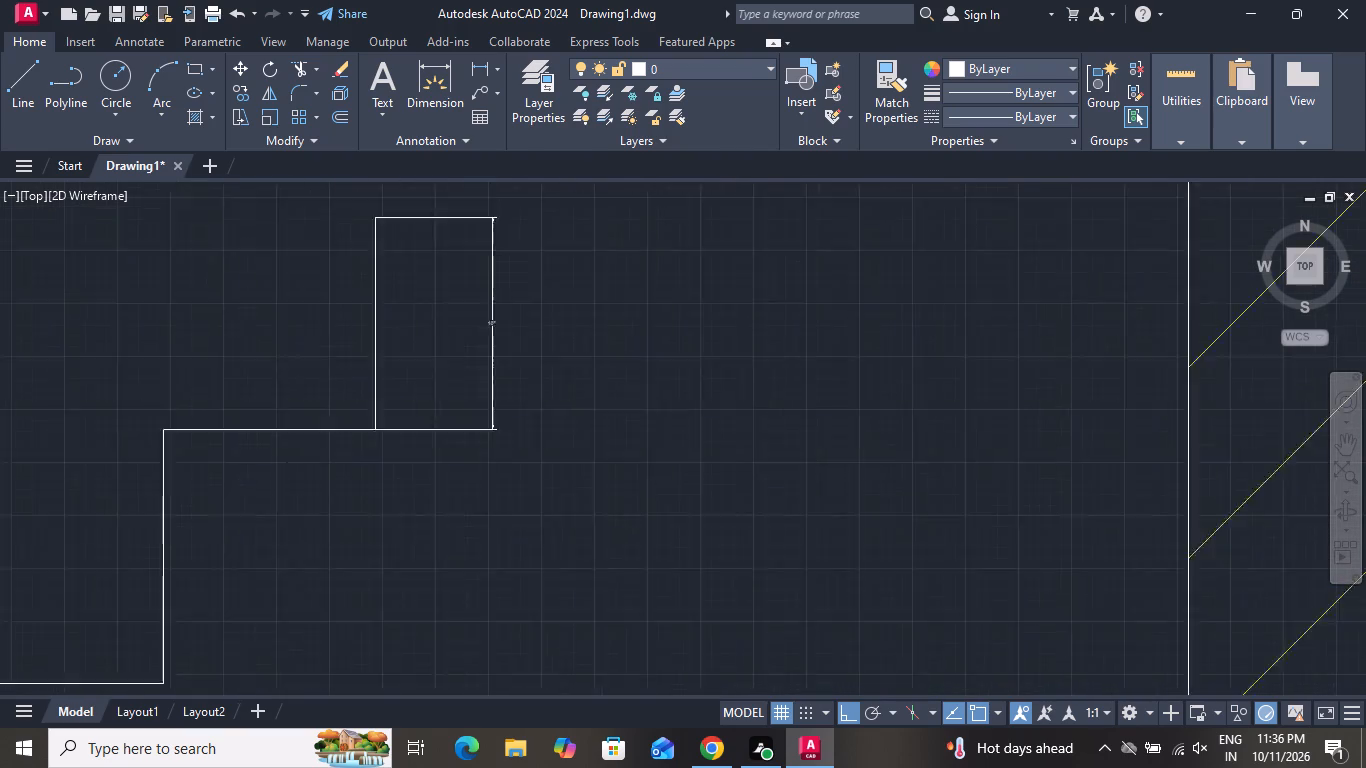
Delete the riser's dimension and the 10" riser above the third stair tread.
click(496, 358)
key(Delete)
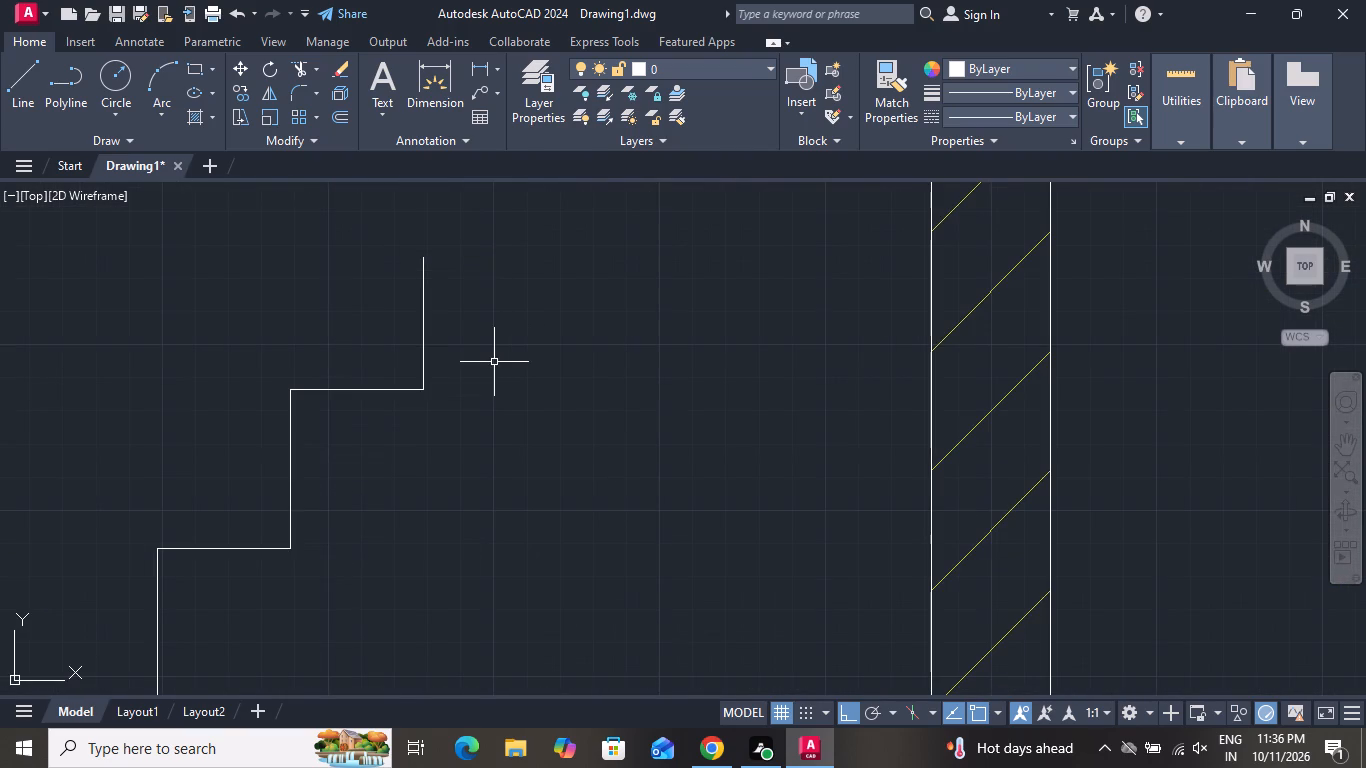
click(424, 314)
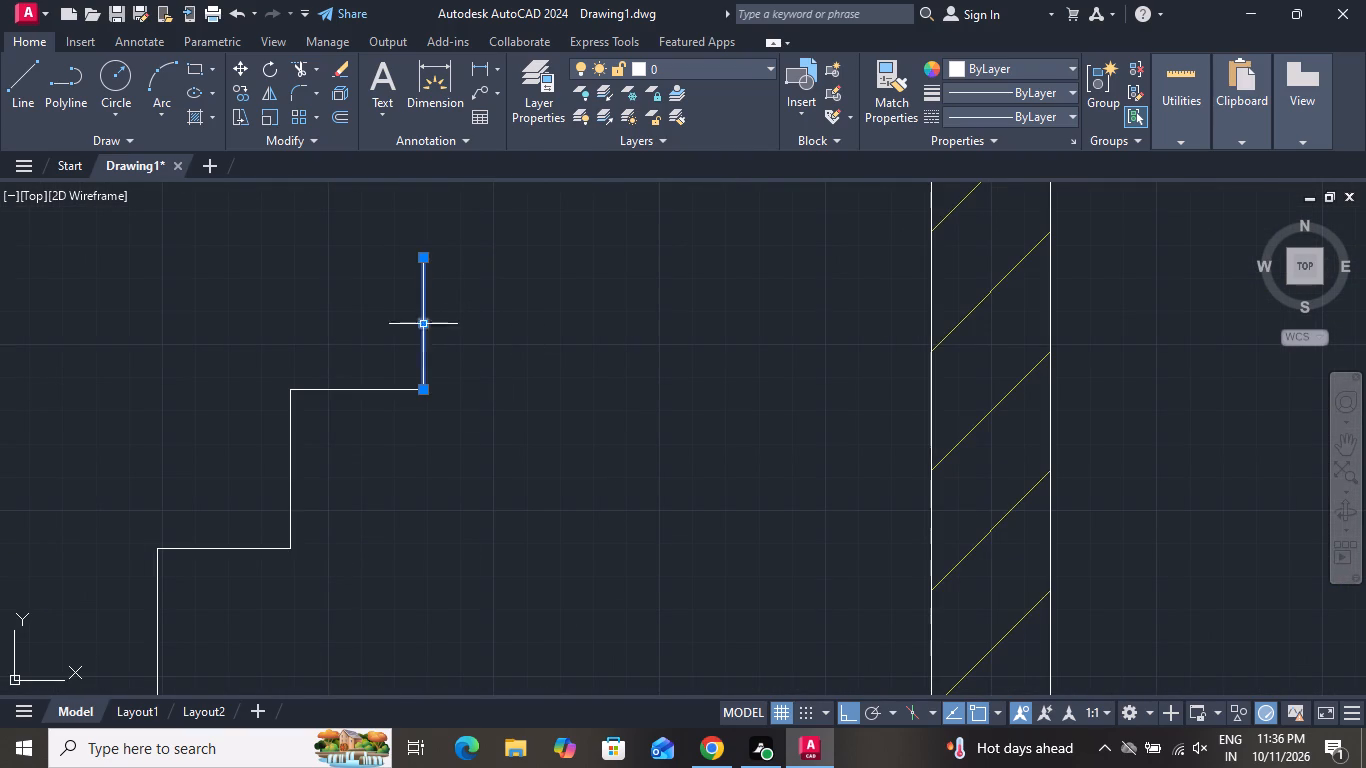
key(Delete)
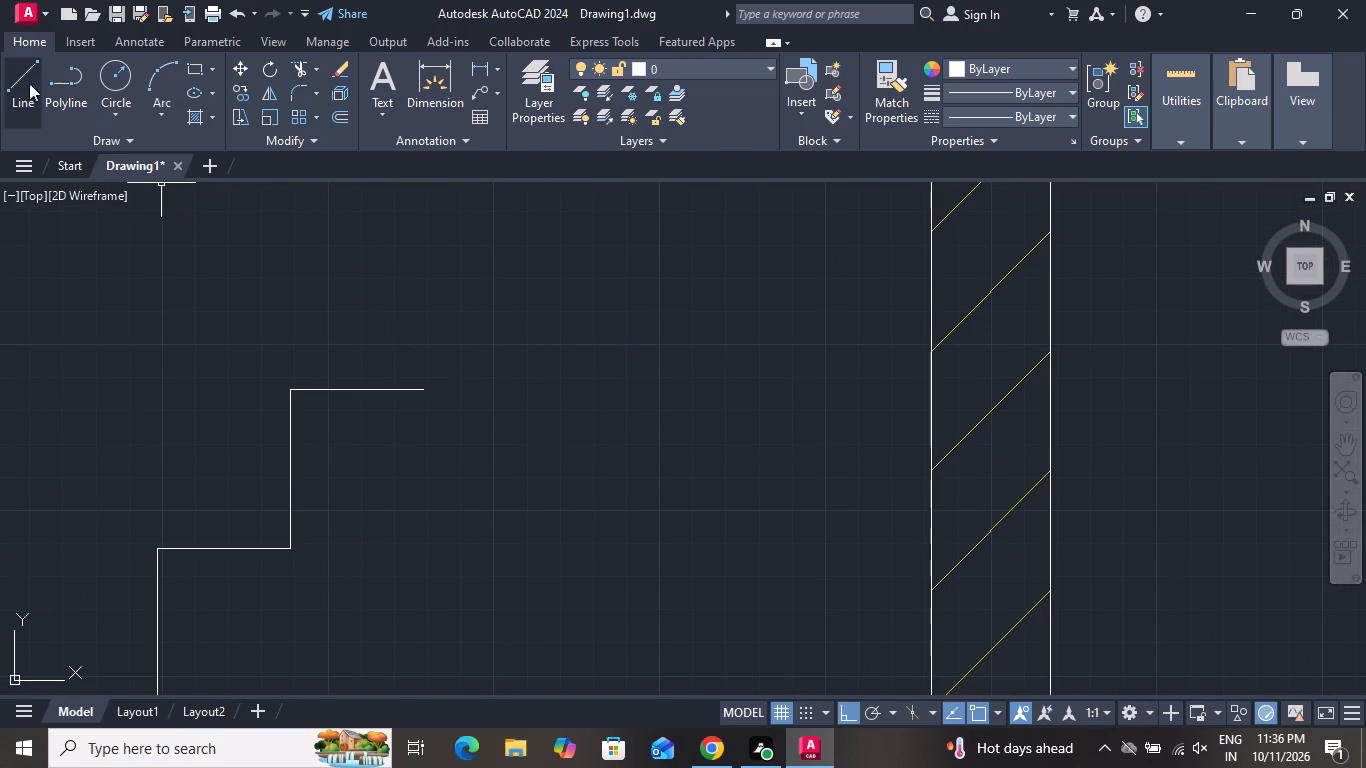
Draw a 1' riser up from the end of the third stair tread, continued by a 10" horizontal tread toward the hatched wall.
click(20, 80)
click(421, 386)
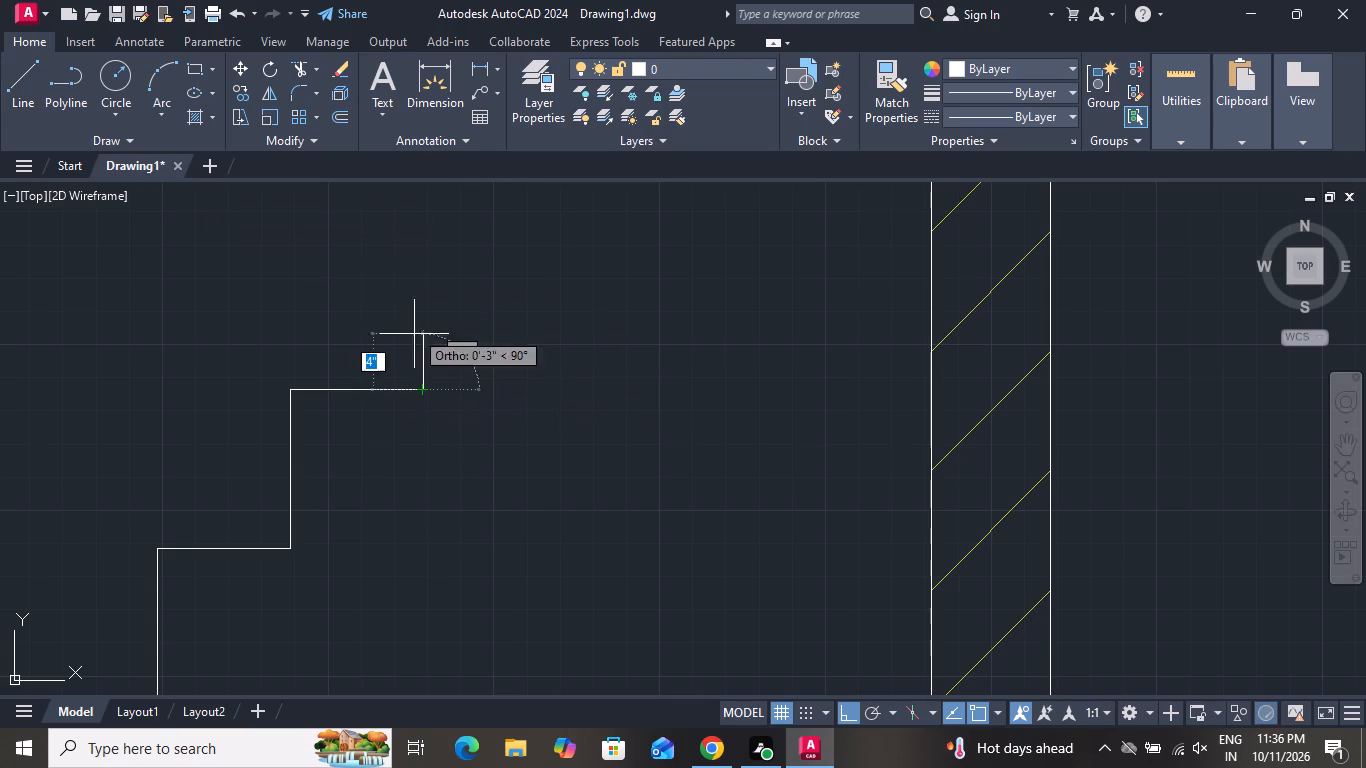
key(1)
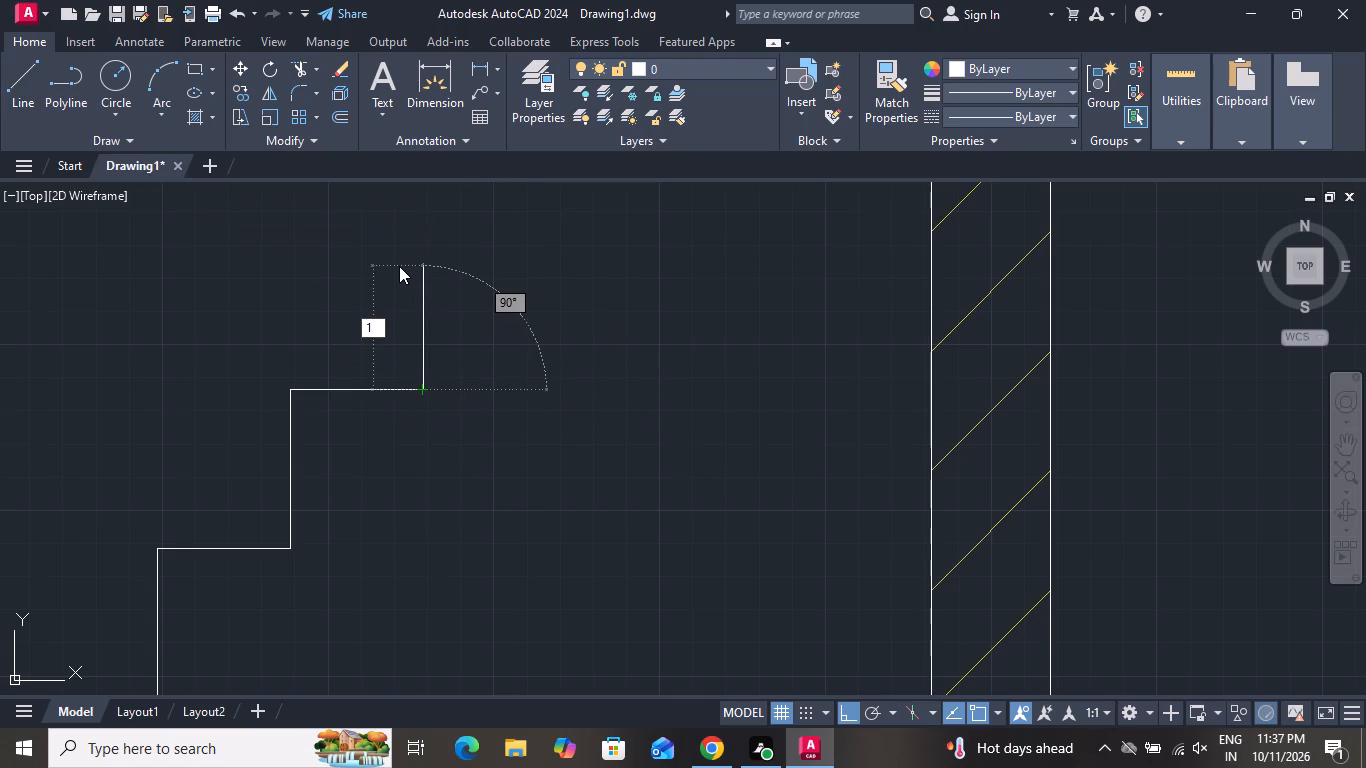
key(apostrophe)
key(Return)
scroll(411, 281, down, 2)
scroll(494, 322, up, 1)
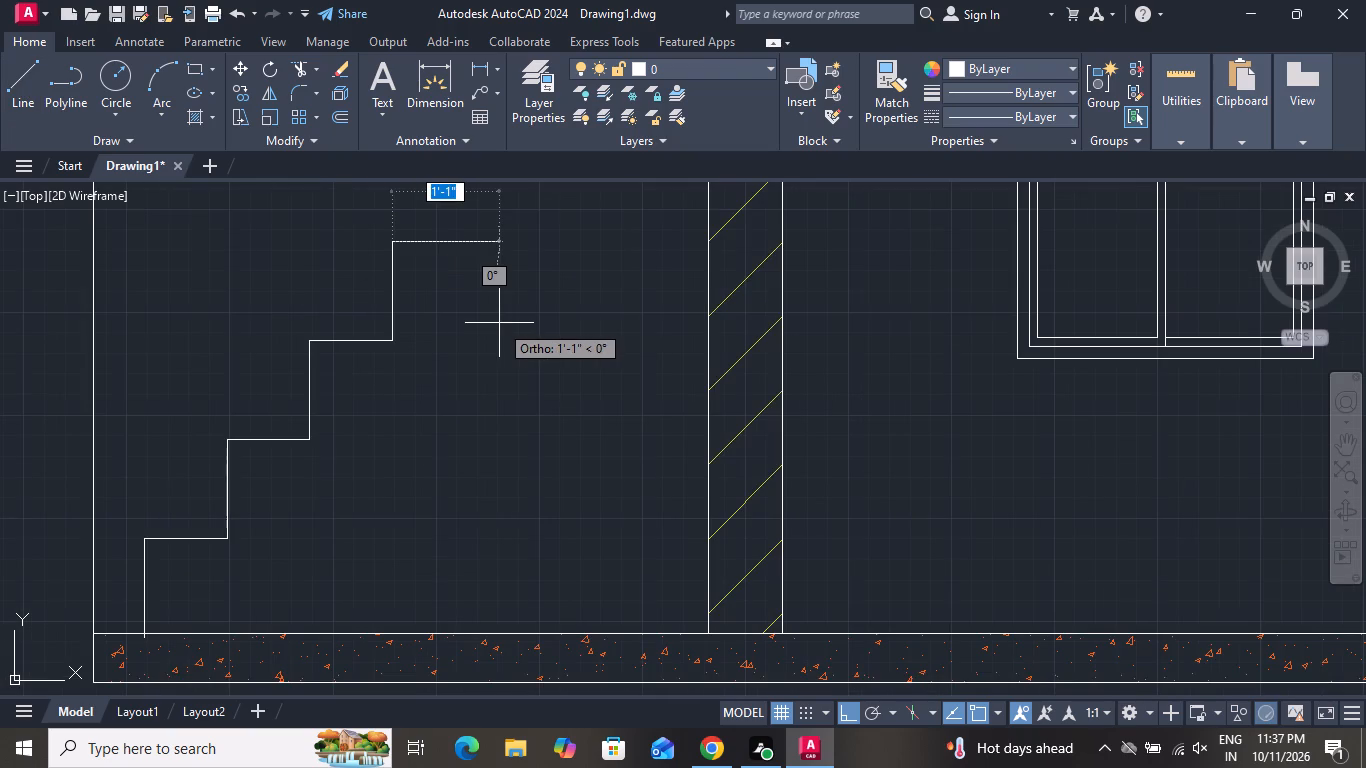
text(10)
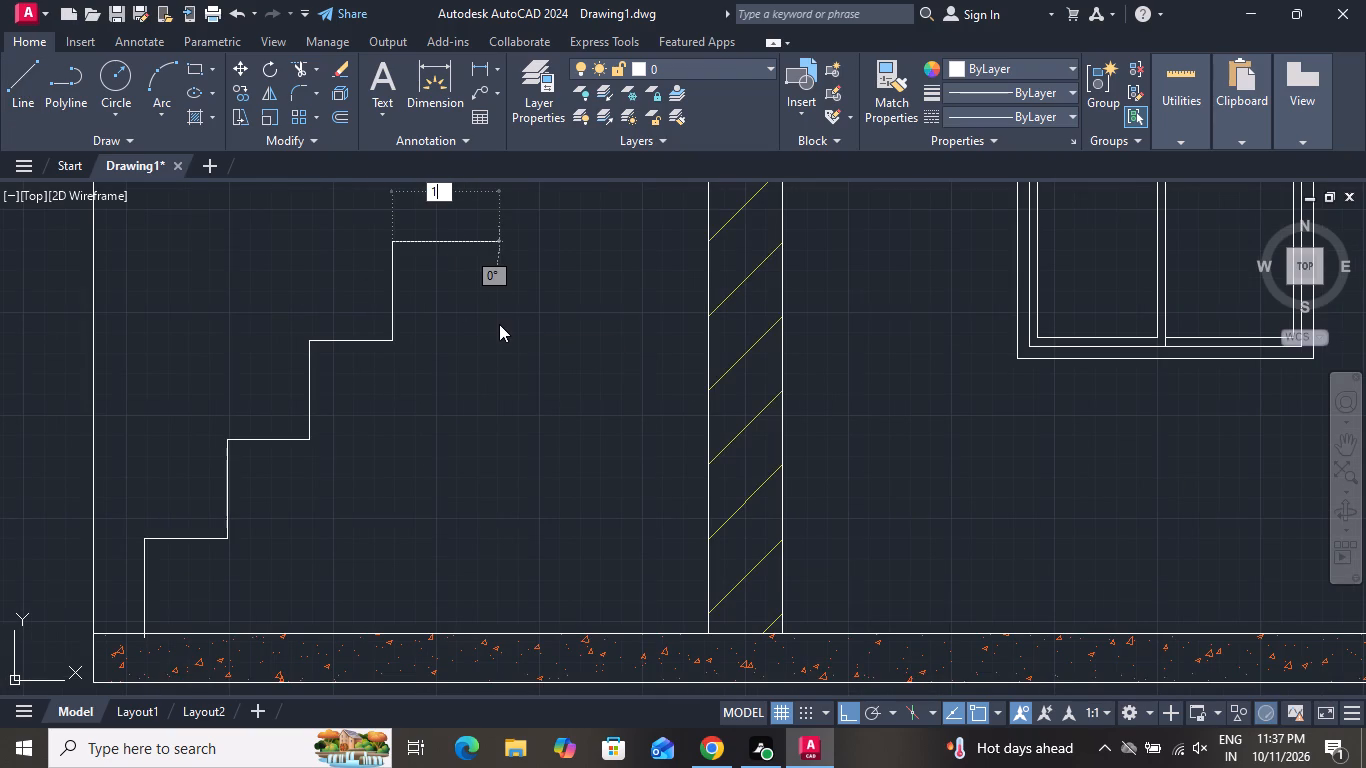
key(shift+quotedbl)
key(Return)
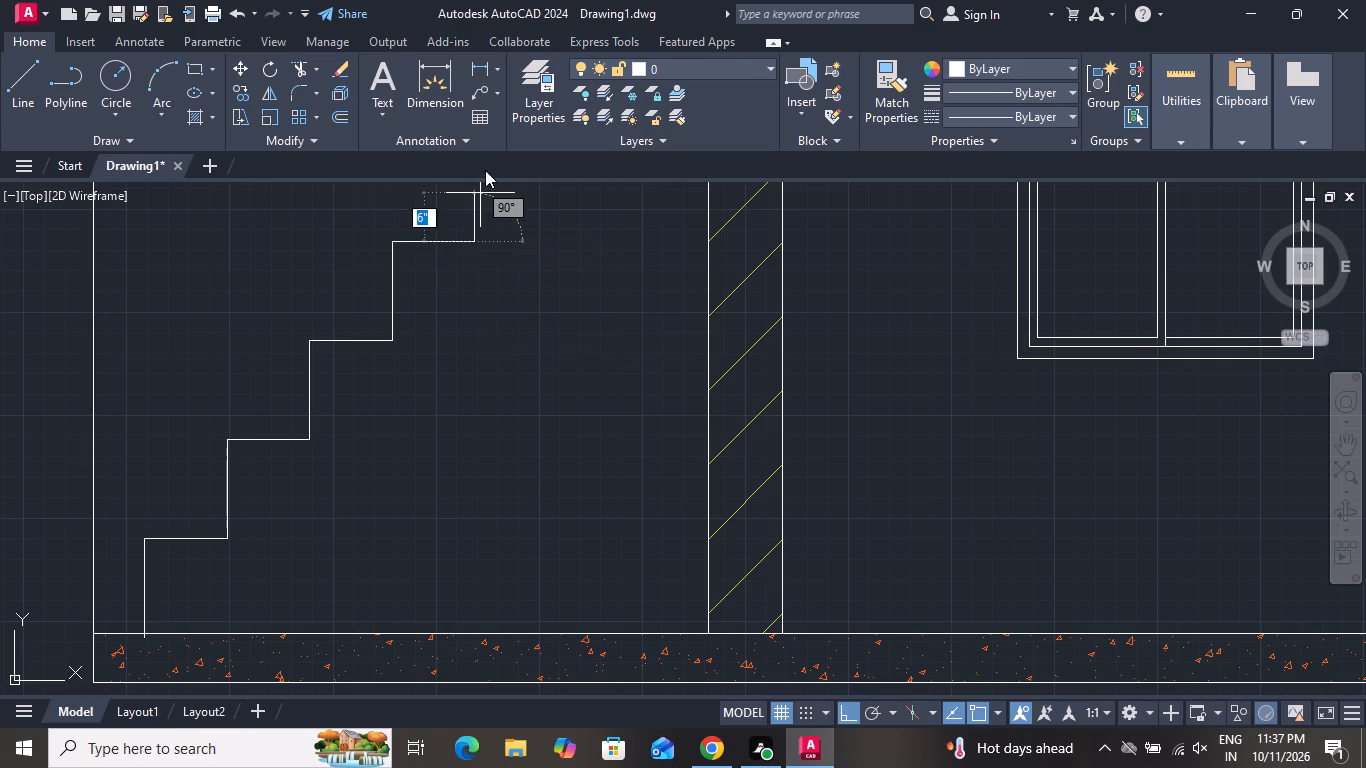
Draw a 10" riser straight up from the end of the fourth stair tread.
scroll(480, 254, down, 3)
scroll(484, 294, up, 1)
scroll(485, 298, down, 1)
scroll(485, 306, up, 1)
scroll(485, 309, down, 1)
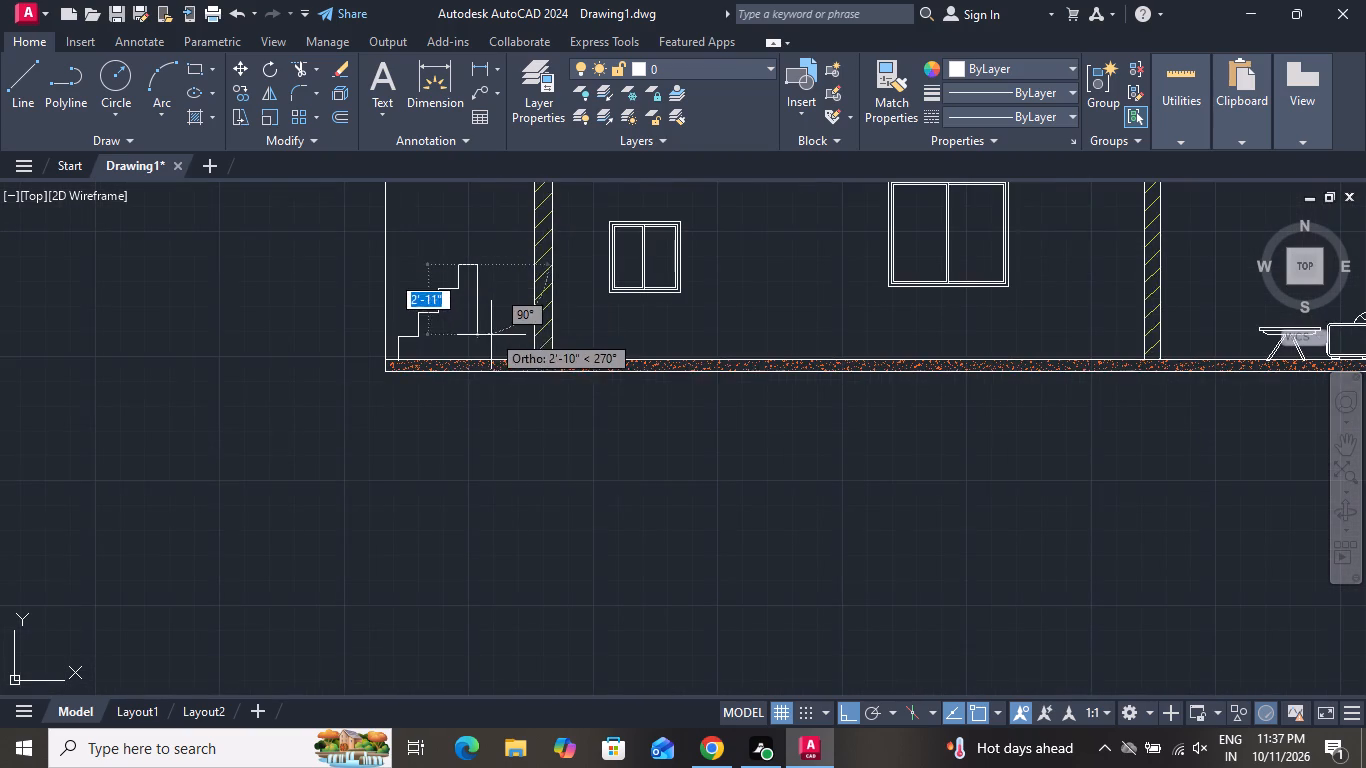
scroll(494, 354, down, 1)
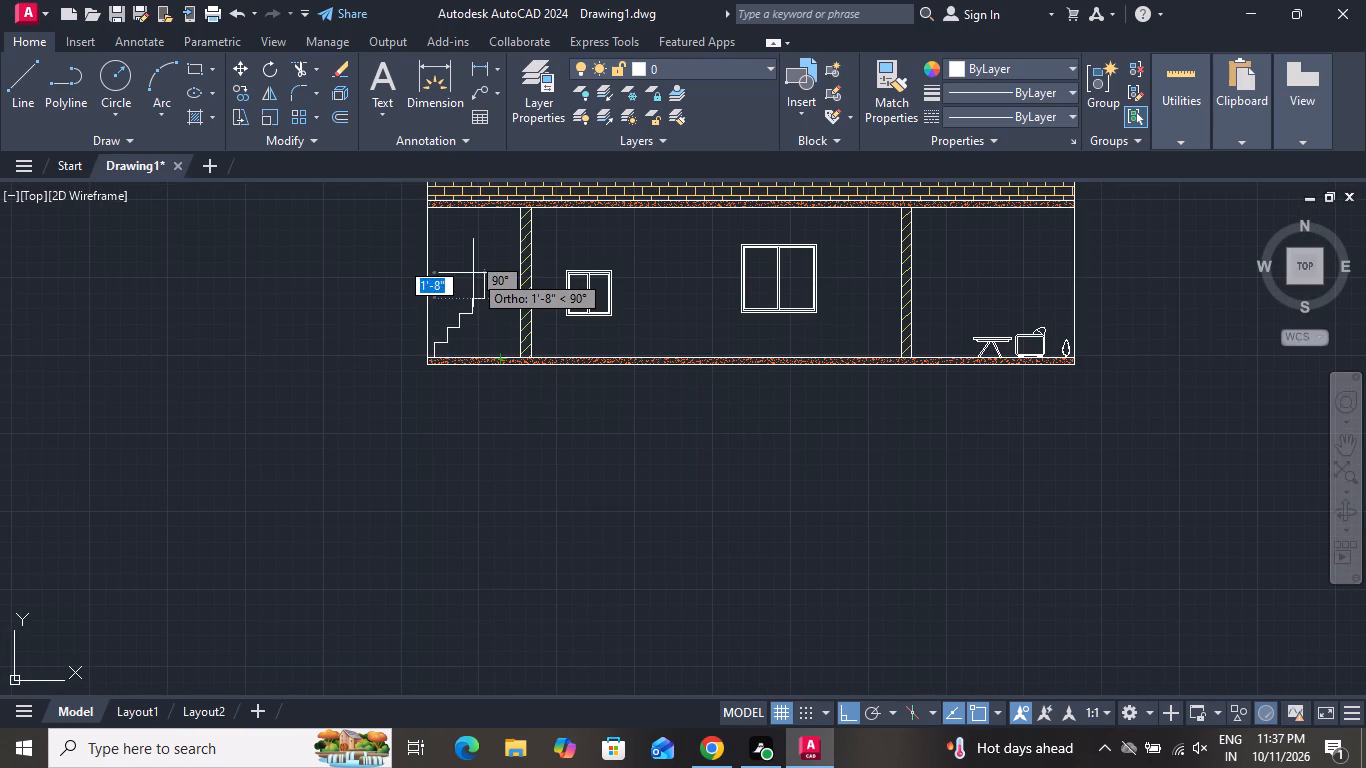
key(1)
key(apostrophe)
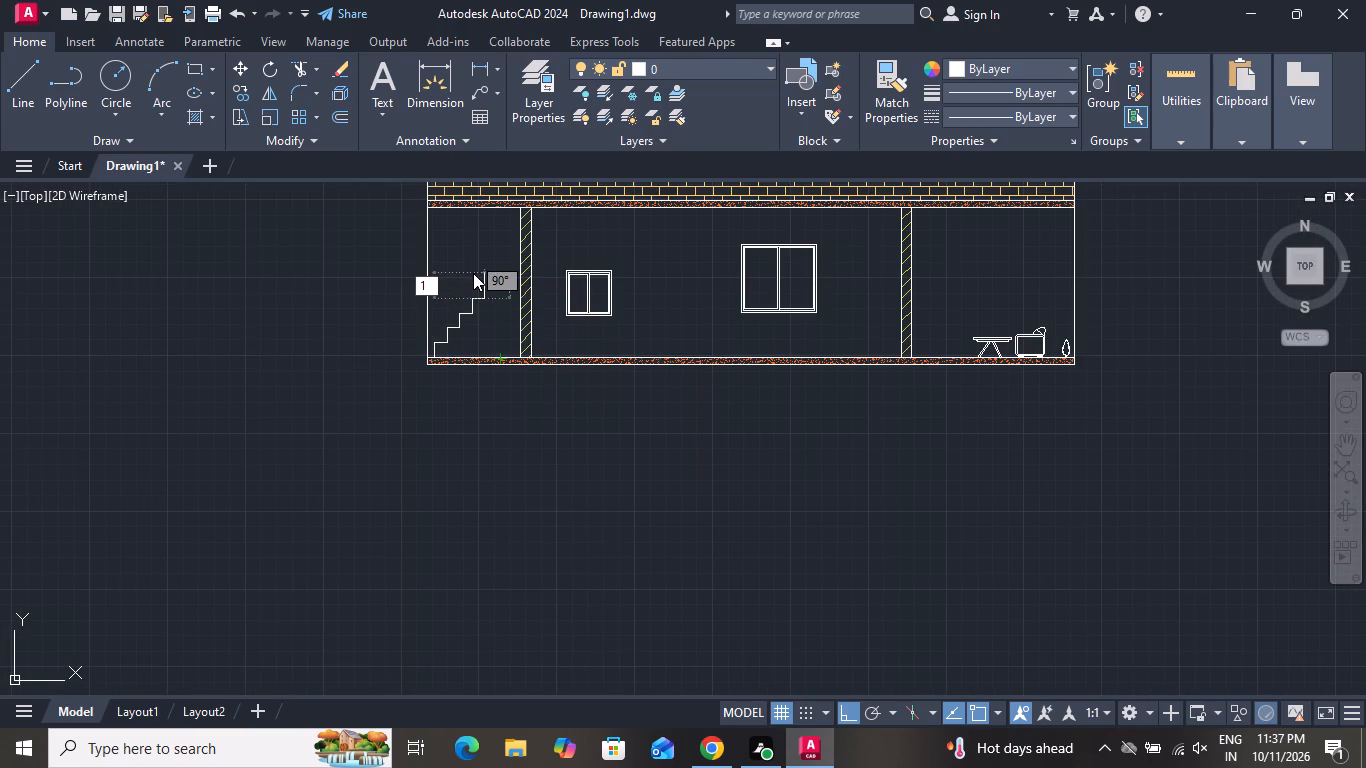
key(shift+quotedbl)
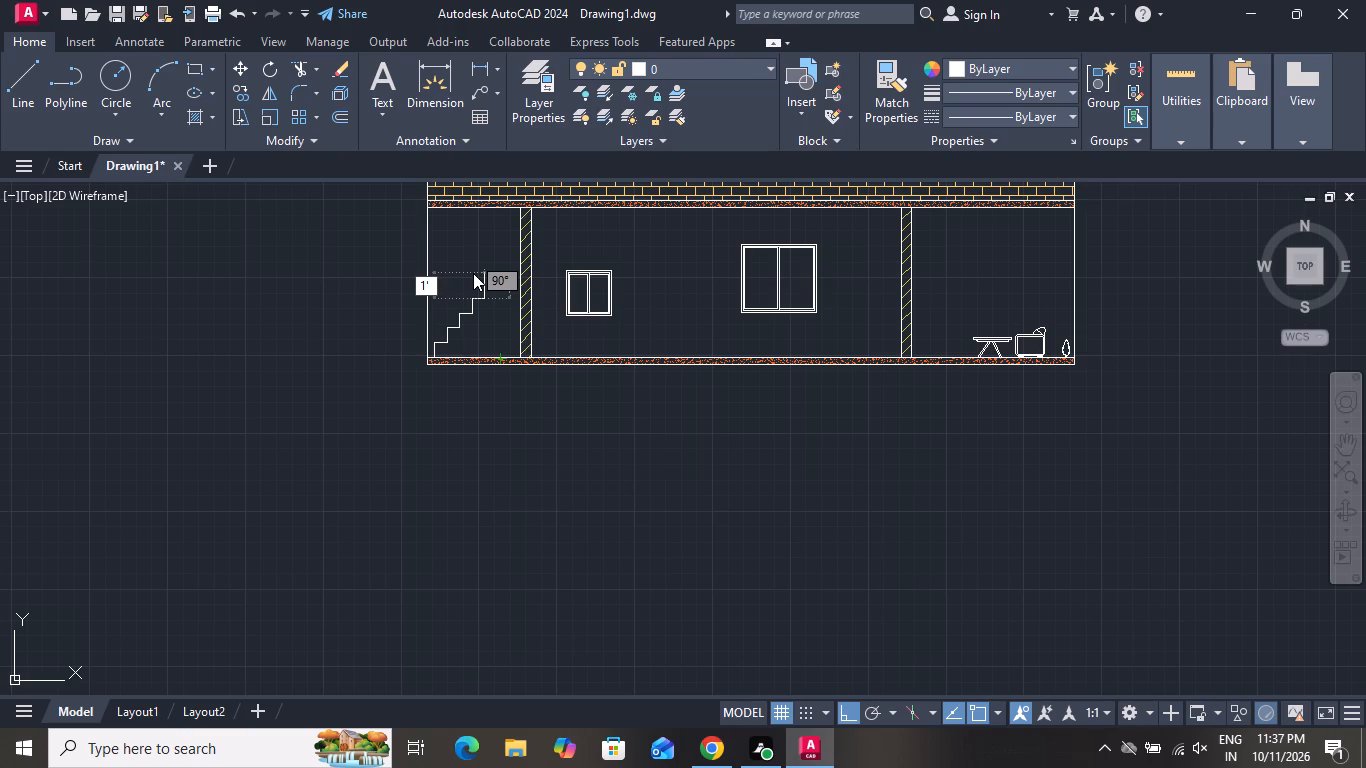
key(Return)
key(Escape)
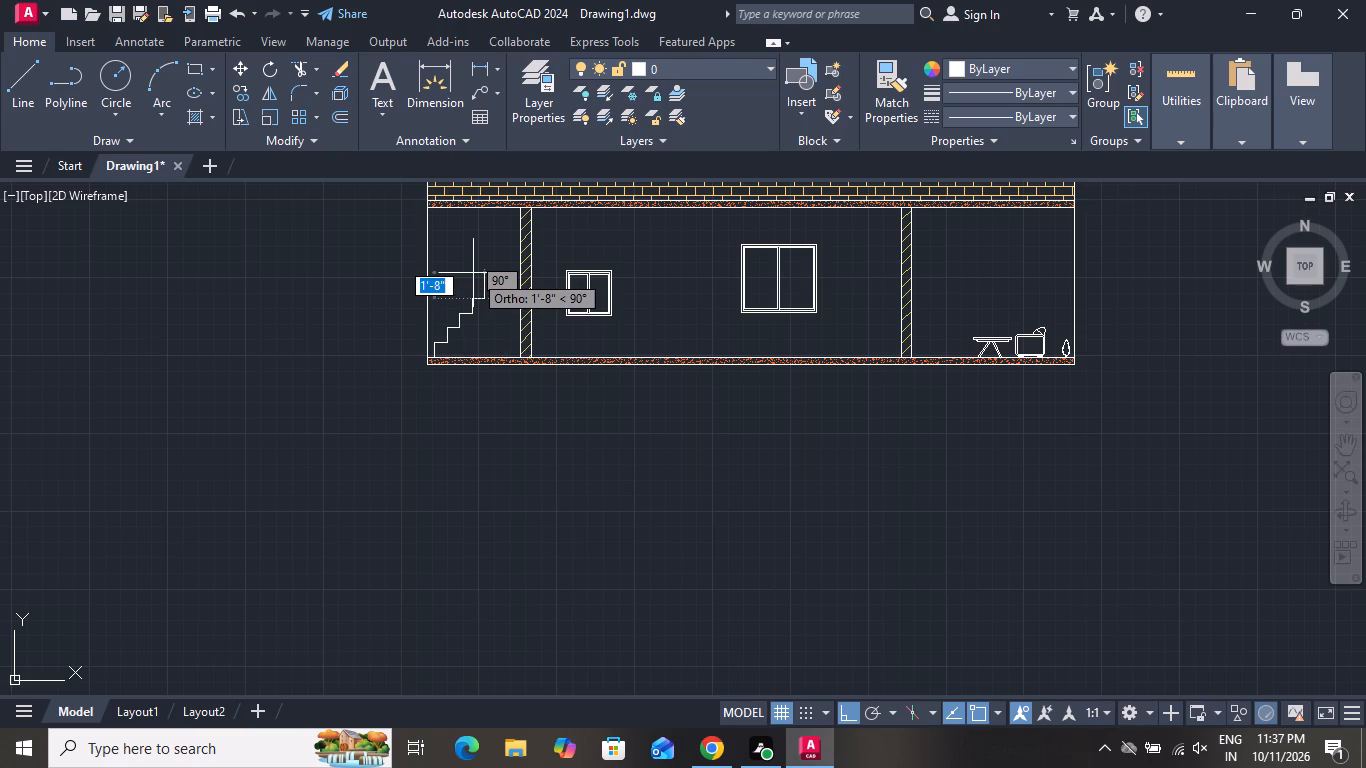
key(1)
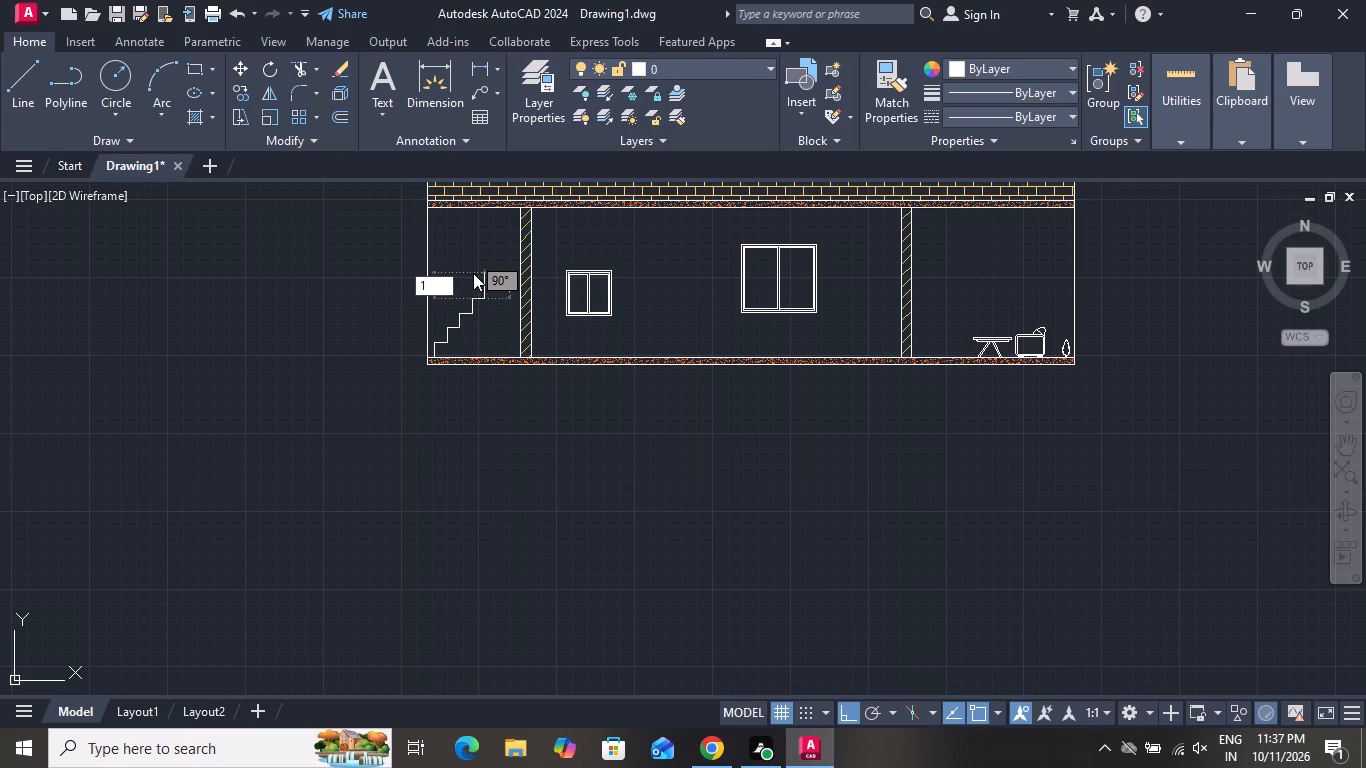
key(0)
key(shift+quotedbl)
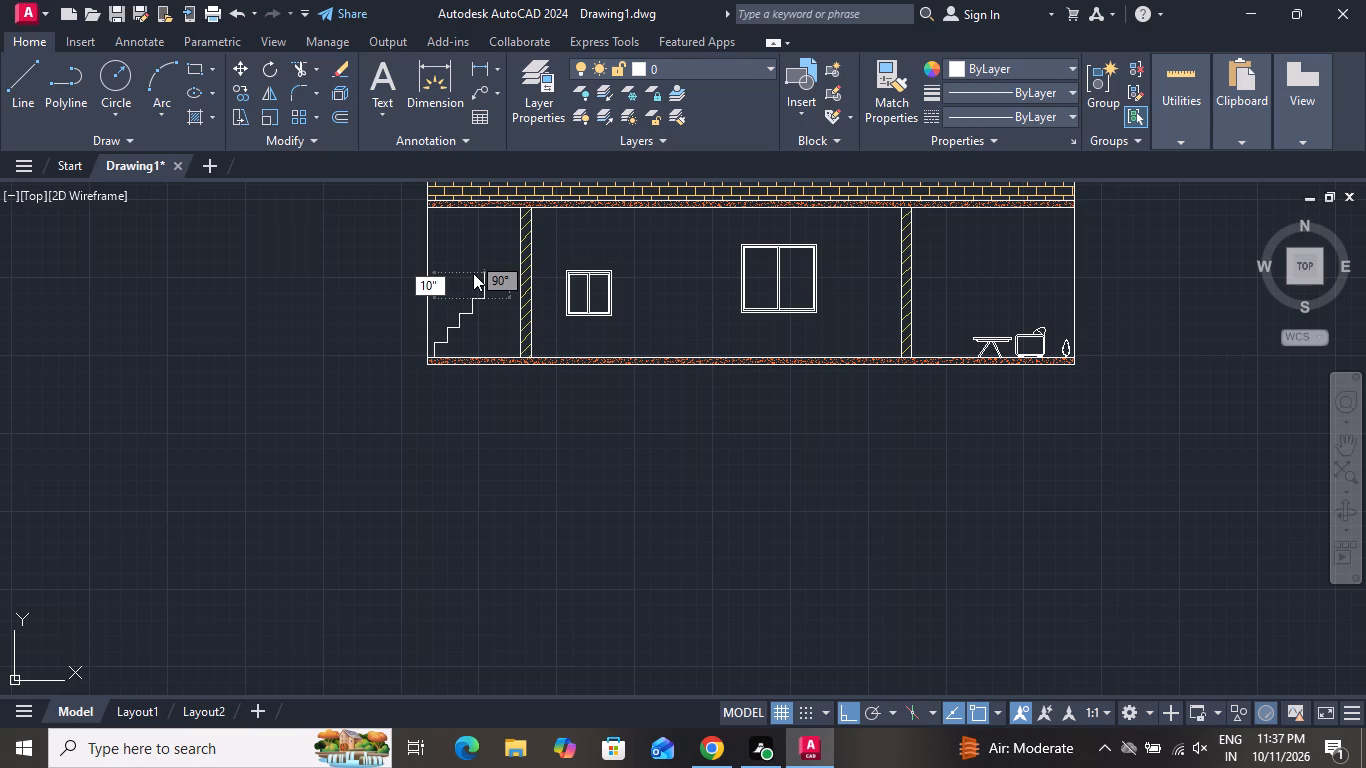
key(Return)
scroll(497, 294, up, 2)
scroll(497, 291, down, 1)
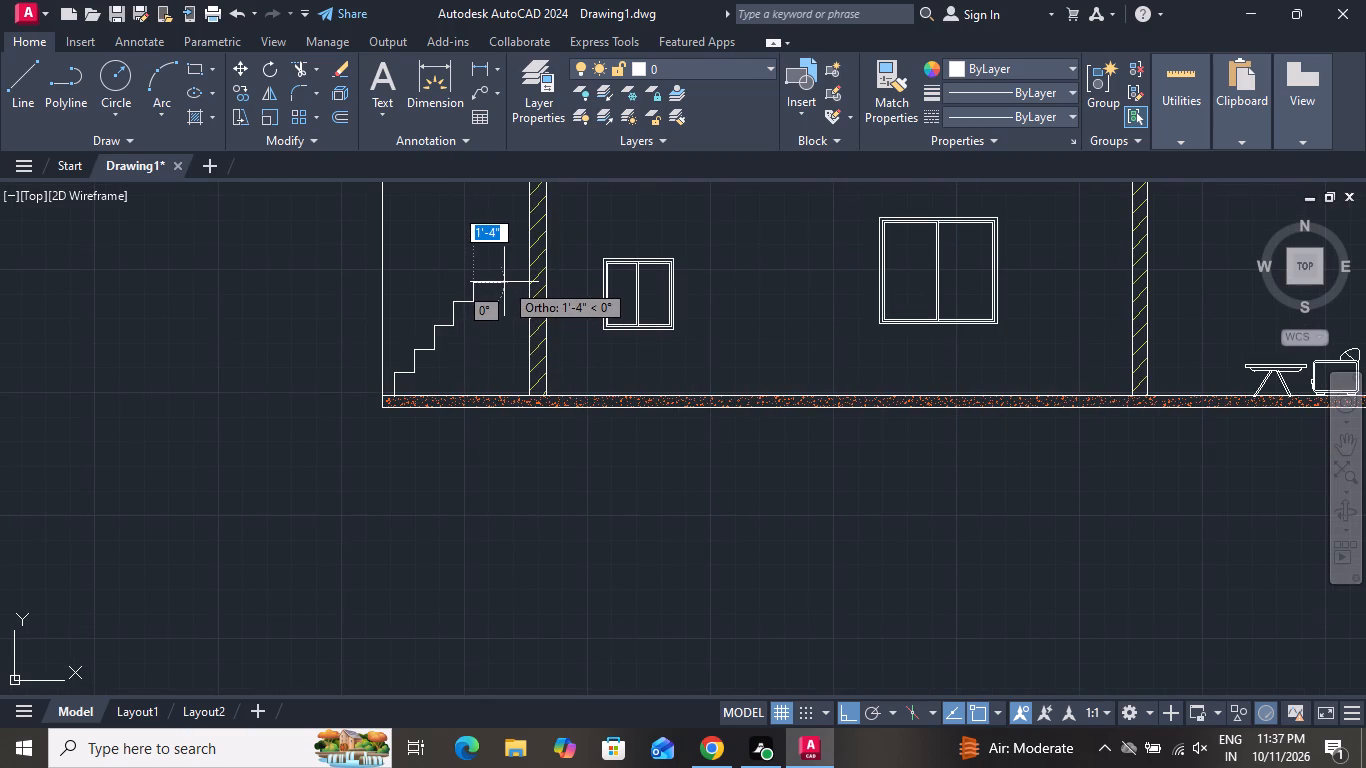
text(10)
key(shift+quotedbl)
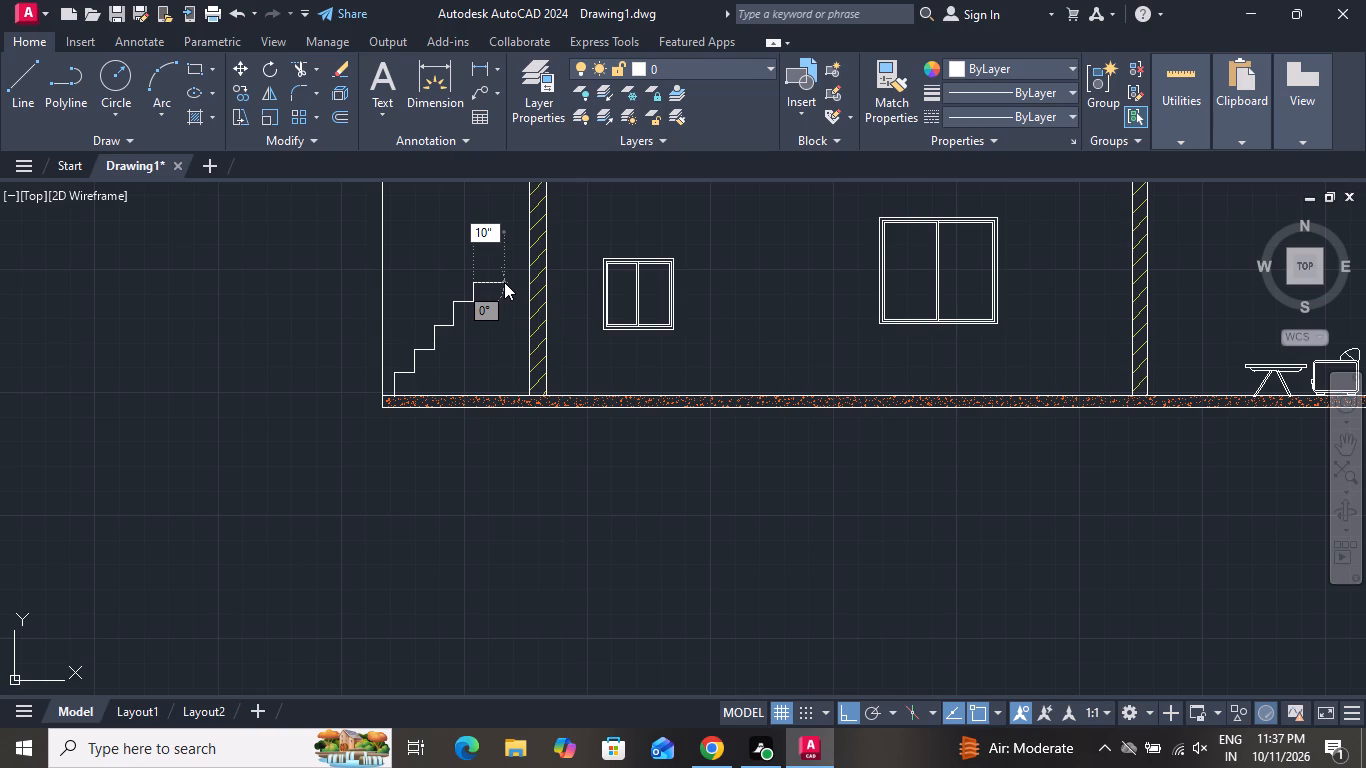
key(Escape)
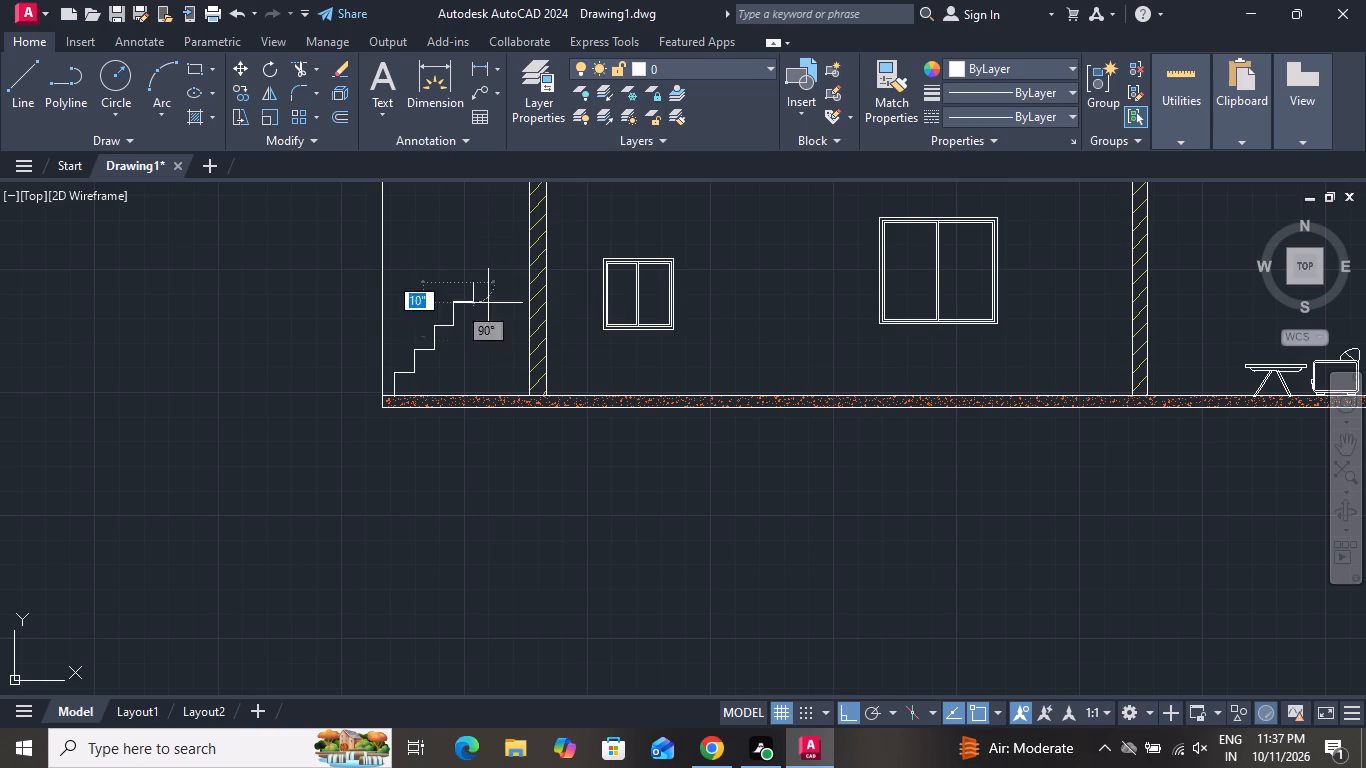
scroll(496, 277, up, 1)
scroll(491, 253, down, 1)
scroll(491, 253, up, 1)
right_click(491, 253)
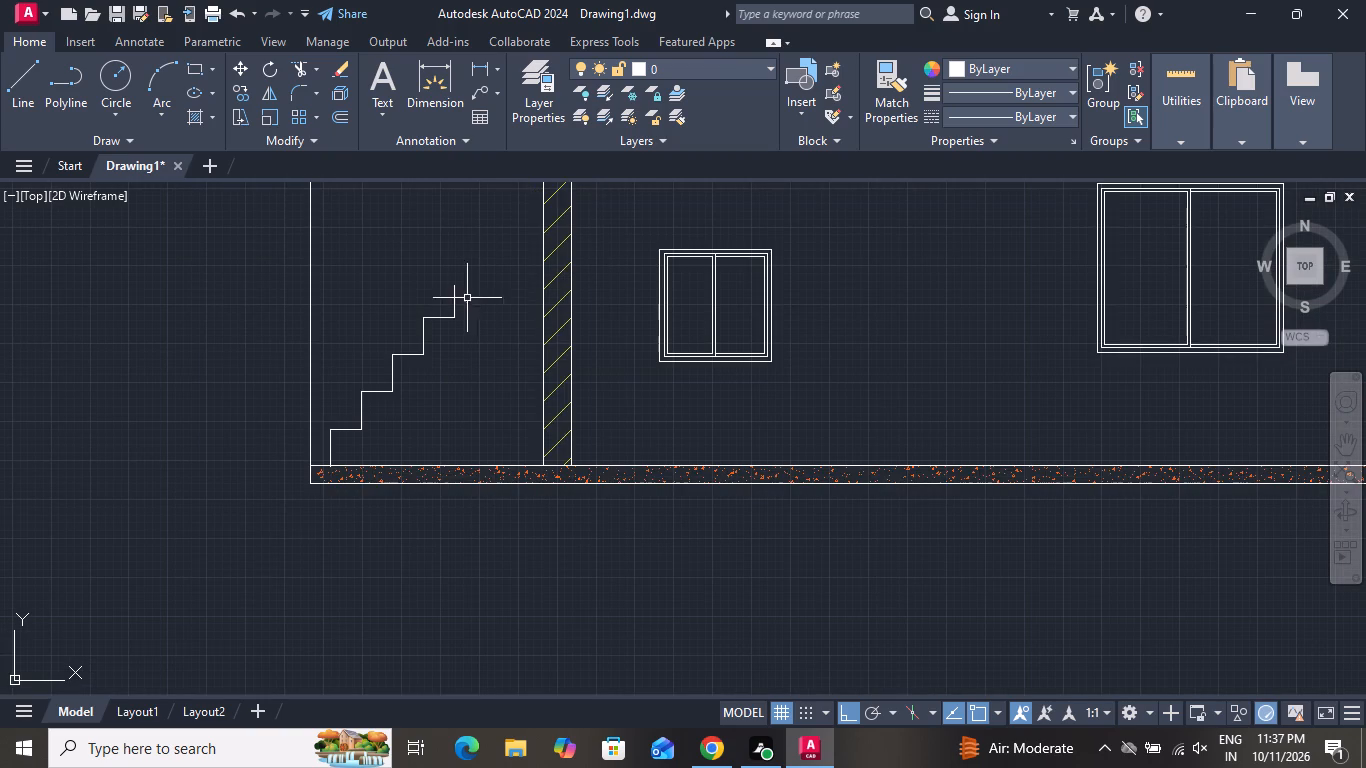
Delete the 10" riser standing at the end of the fourth stair tread.
click(453, 298)
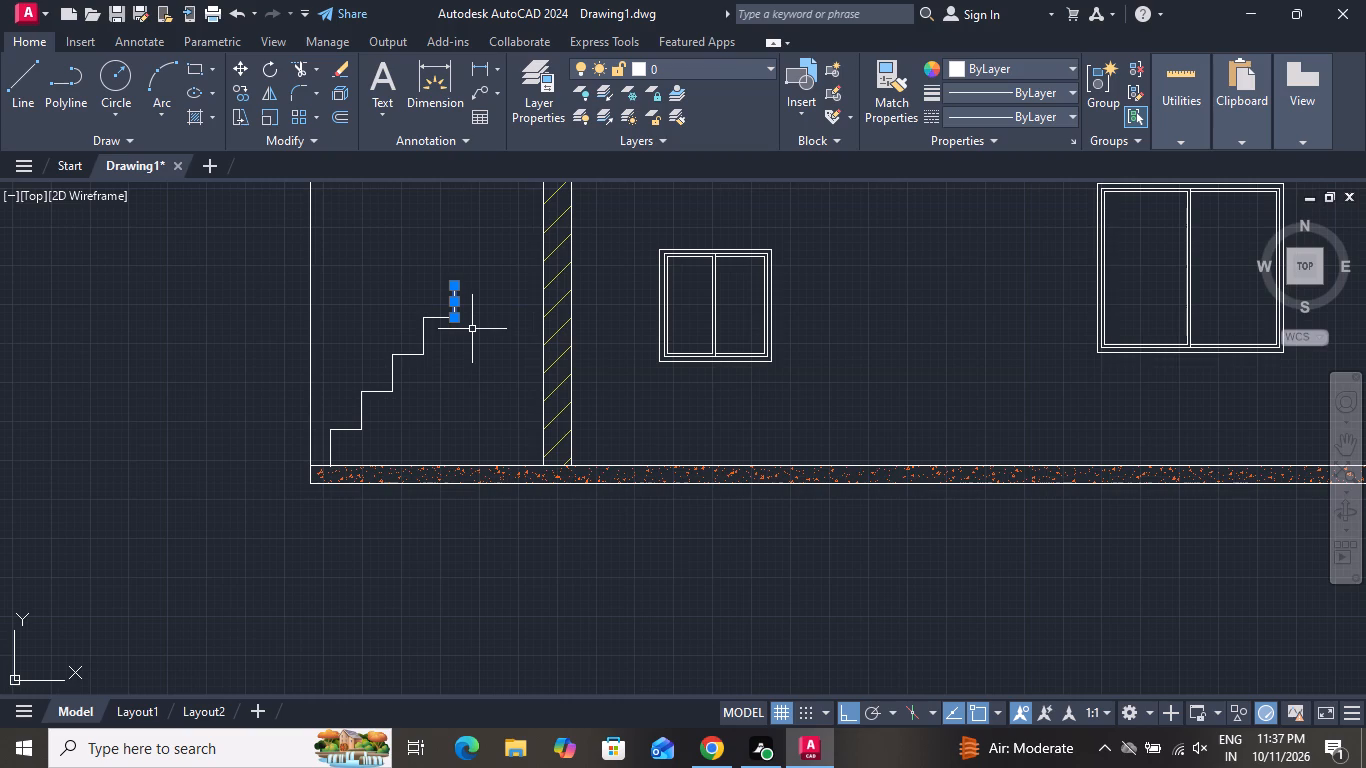
key(Delete)
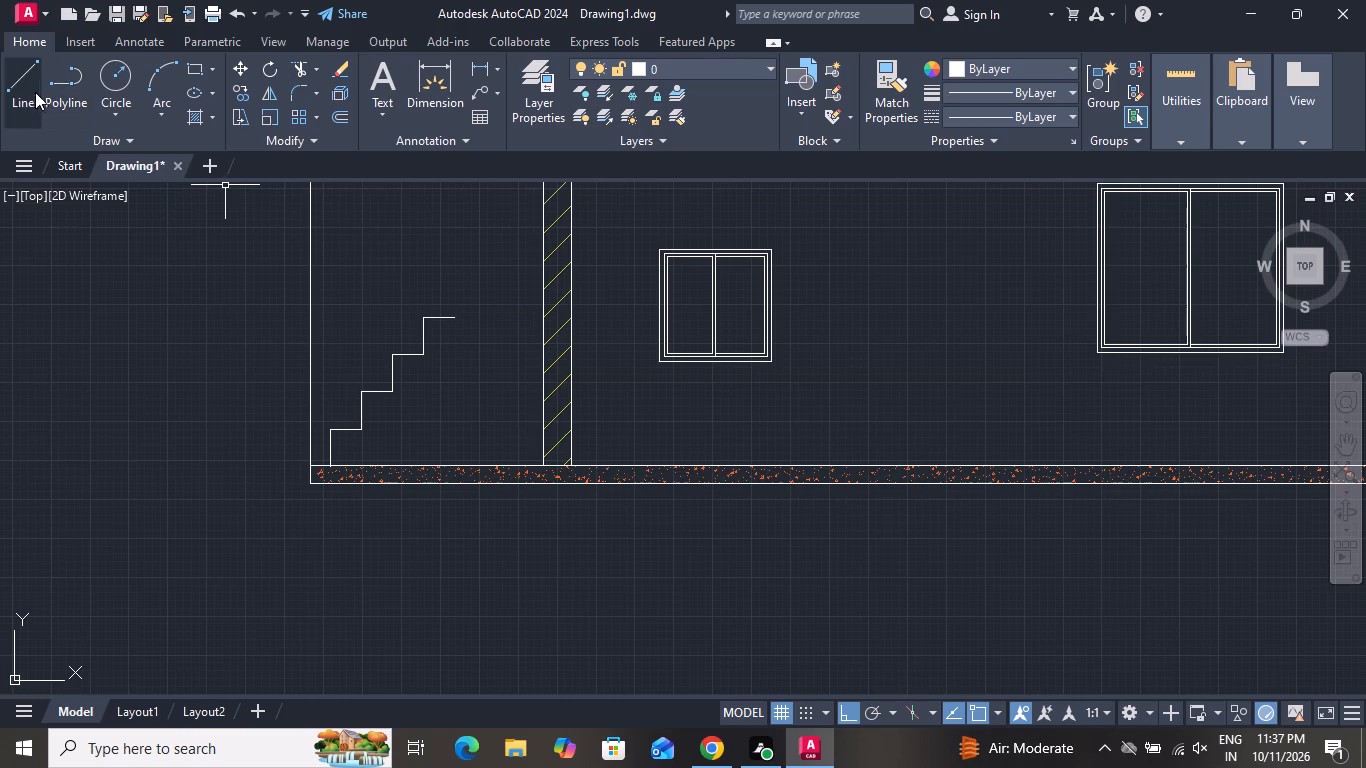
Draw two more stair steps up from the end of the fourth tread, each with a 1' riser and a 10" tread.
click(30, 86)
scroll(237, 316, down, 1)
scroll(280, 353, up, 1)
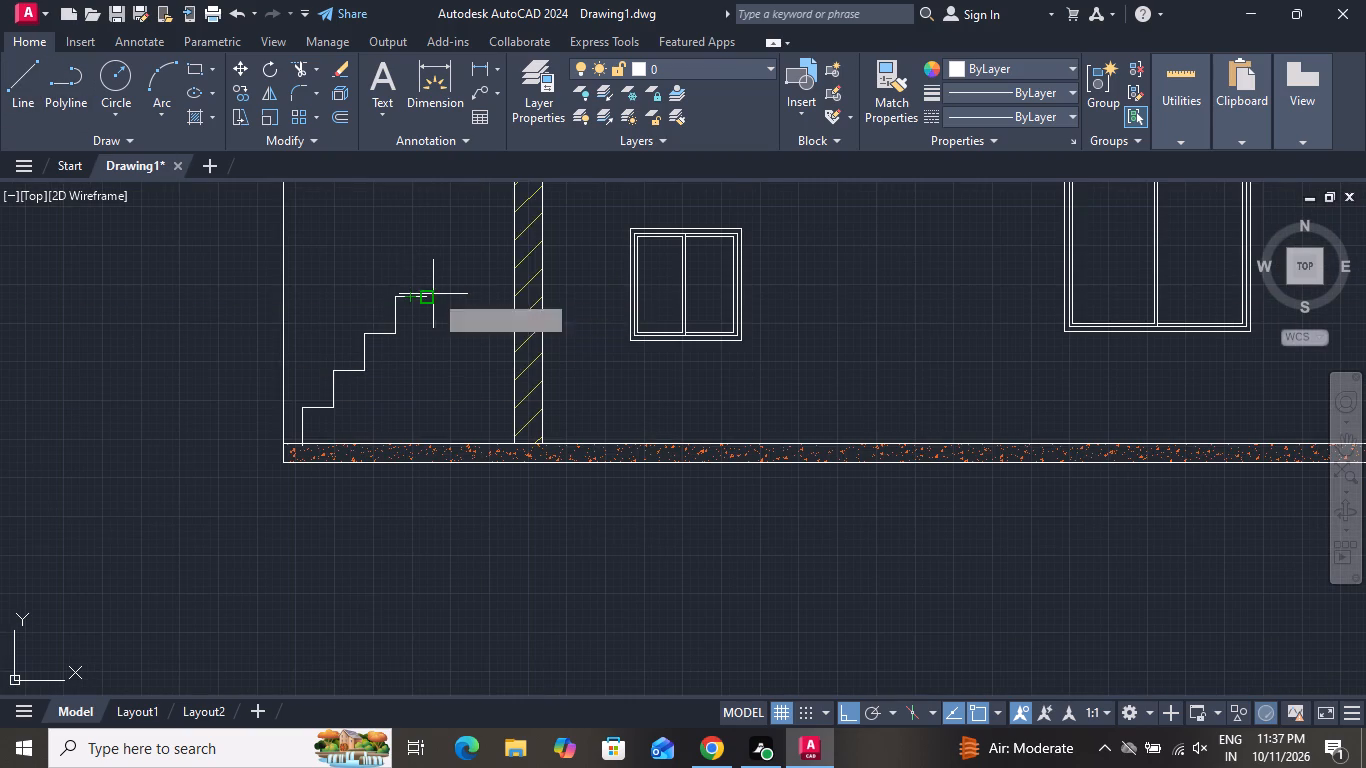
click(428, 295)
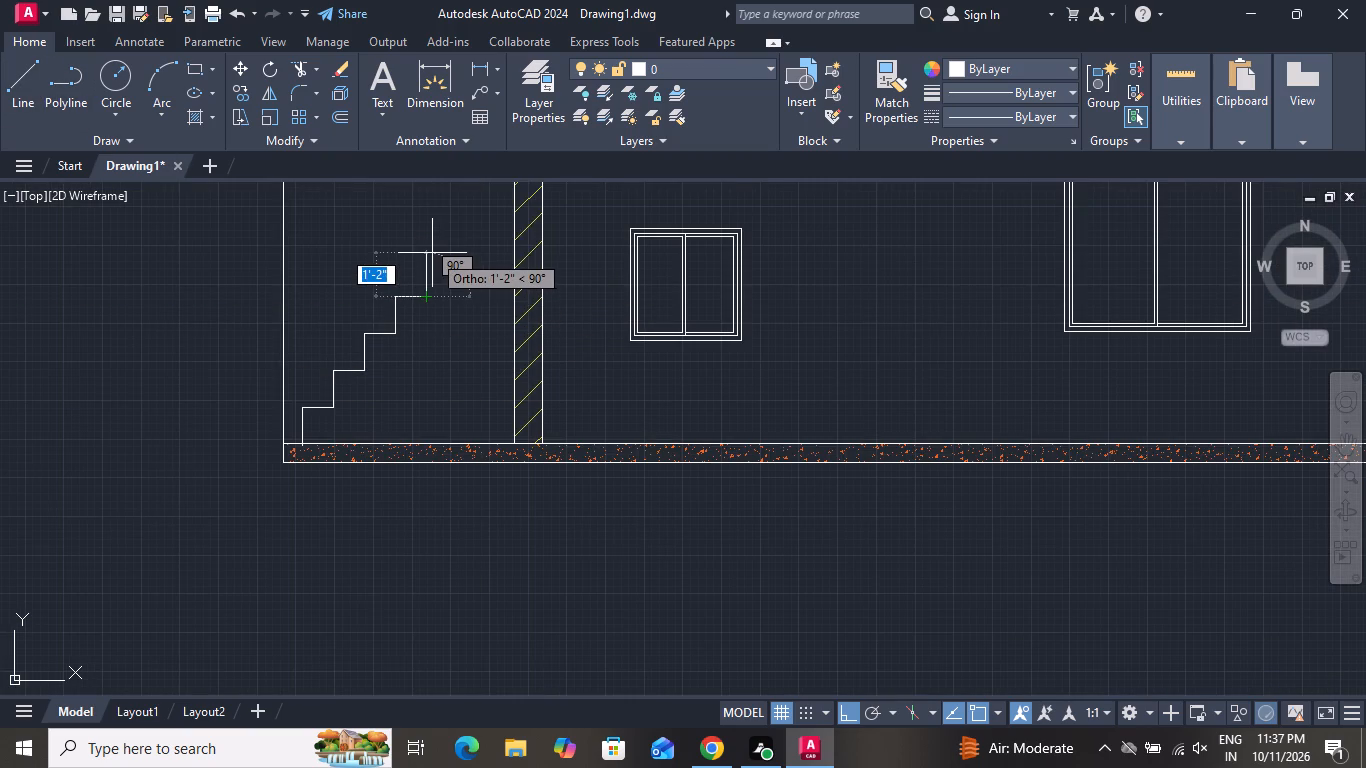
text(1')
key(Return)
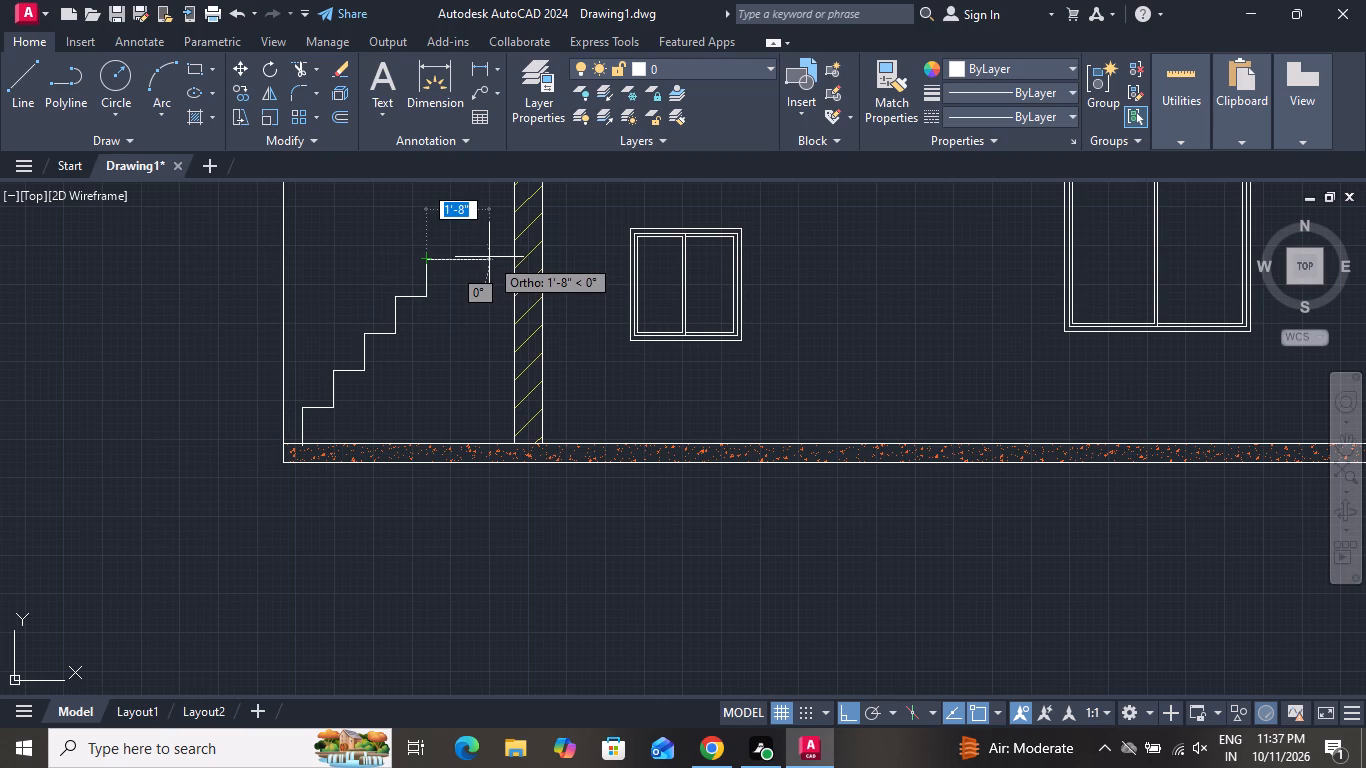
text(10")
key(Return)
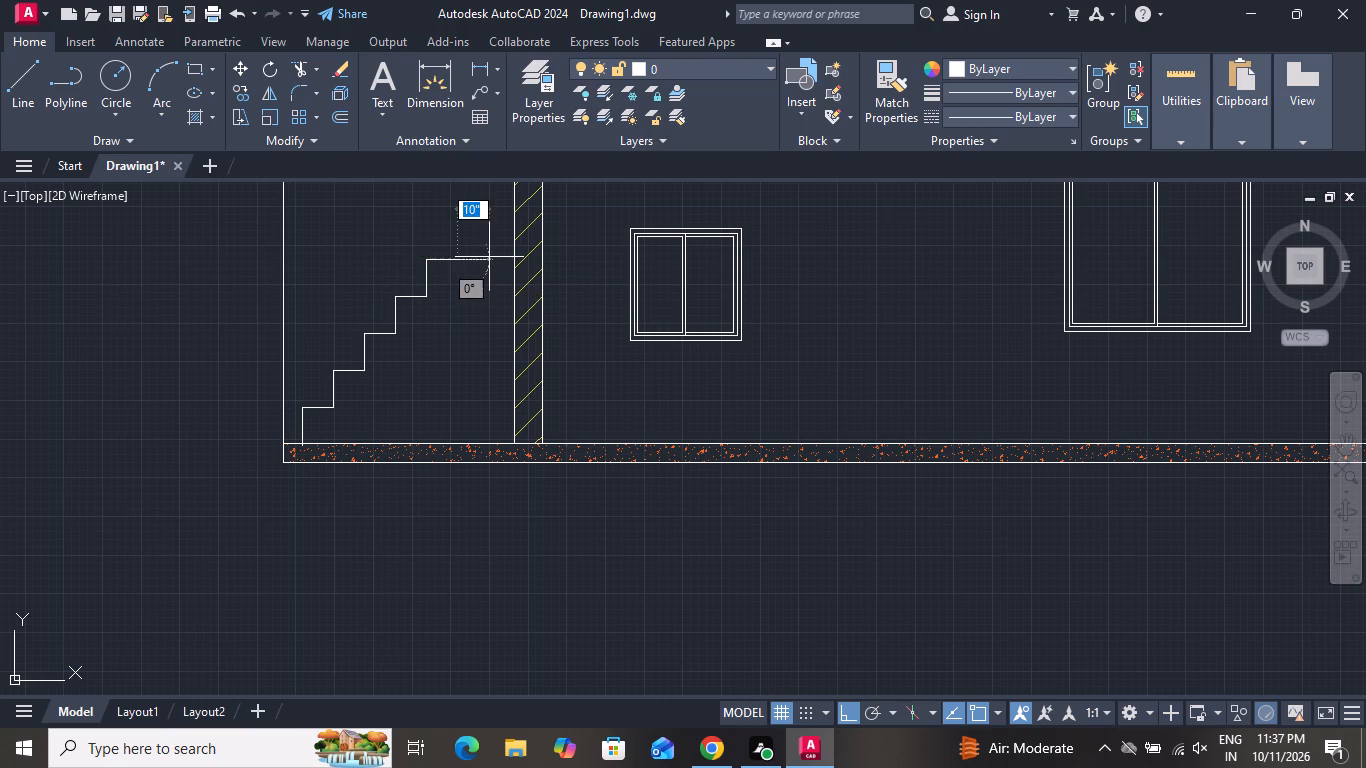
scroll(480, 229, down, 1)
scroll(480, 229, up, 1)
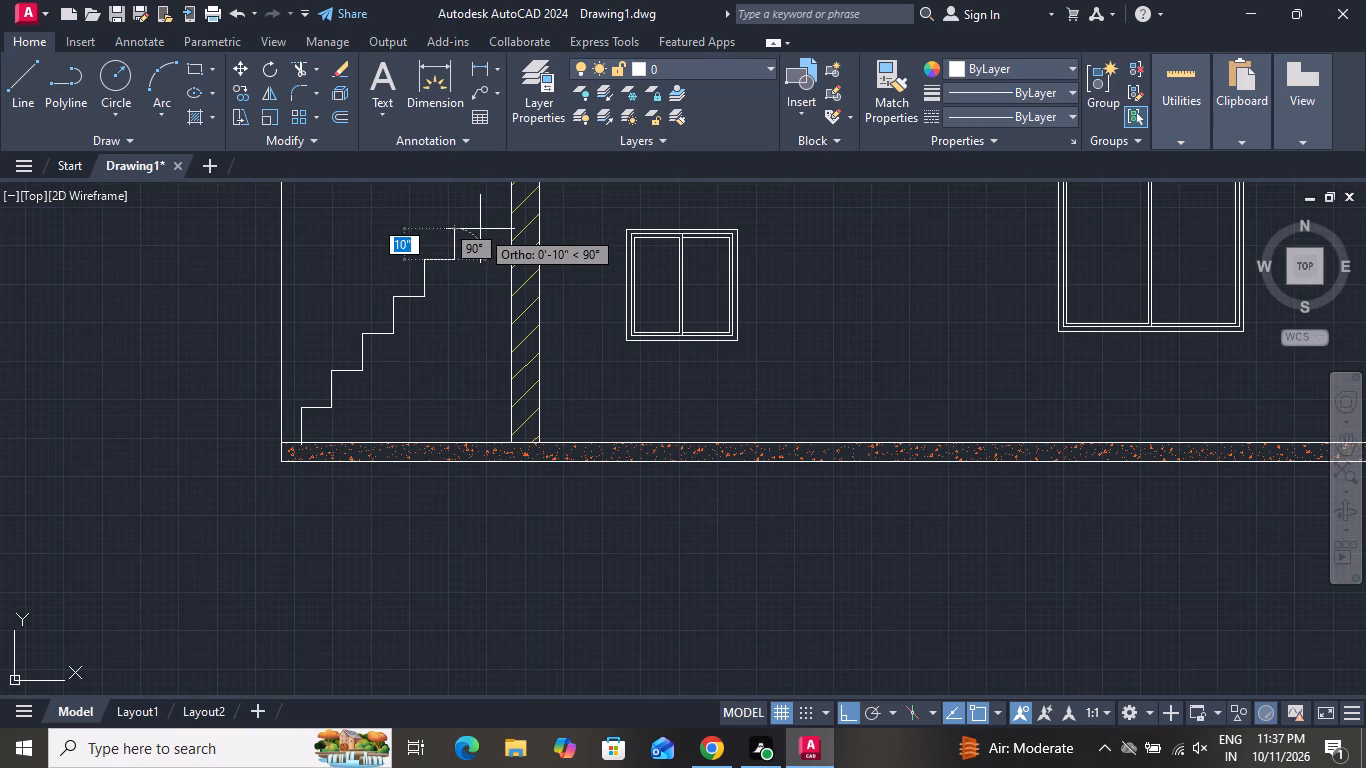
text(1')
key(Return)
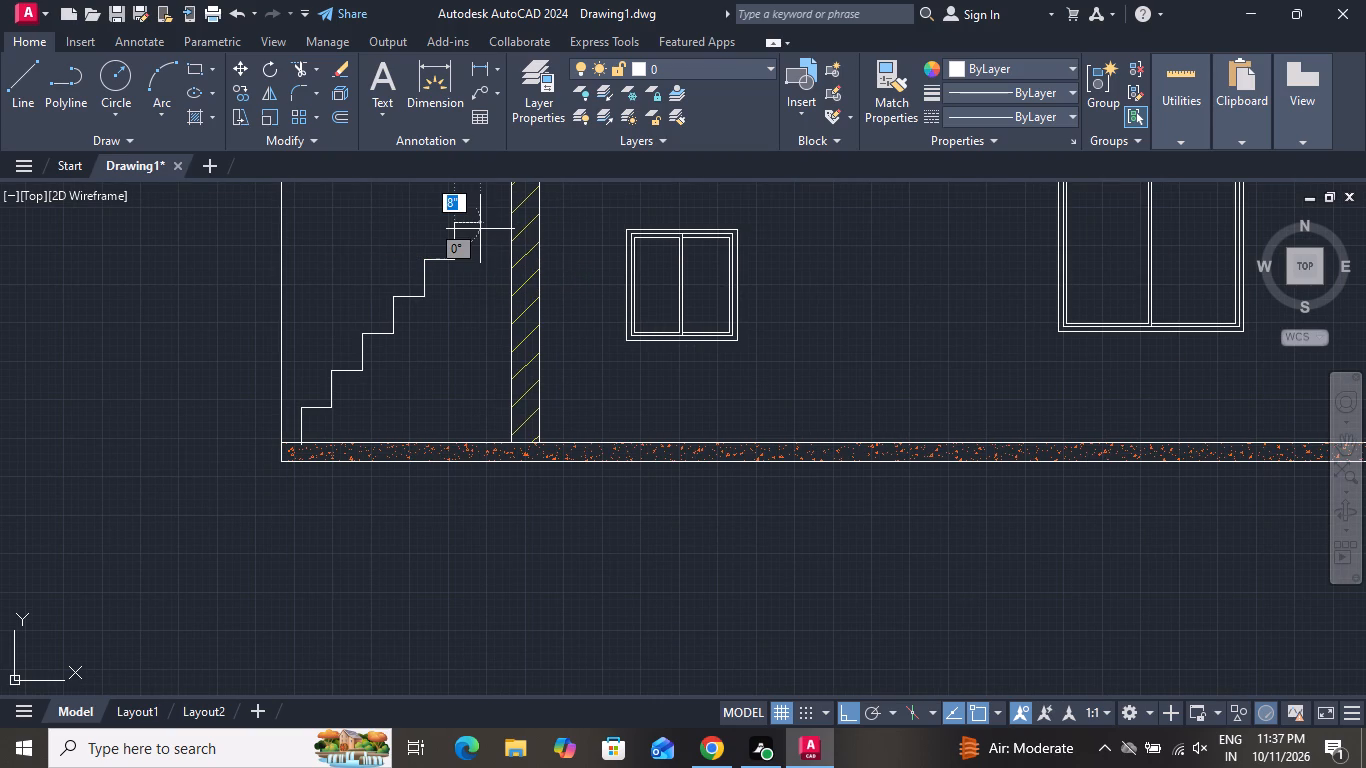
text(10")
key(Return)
Examine the six-step stair profile in relation to the section and the rotated floor plan above it.
scroll(492, 248, down, 3)
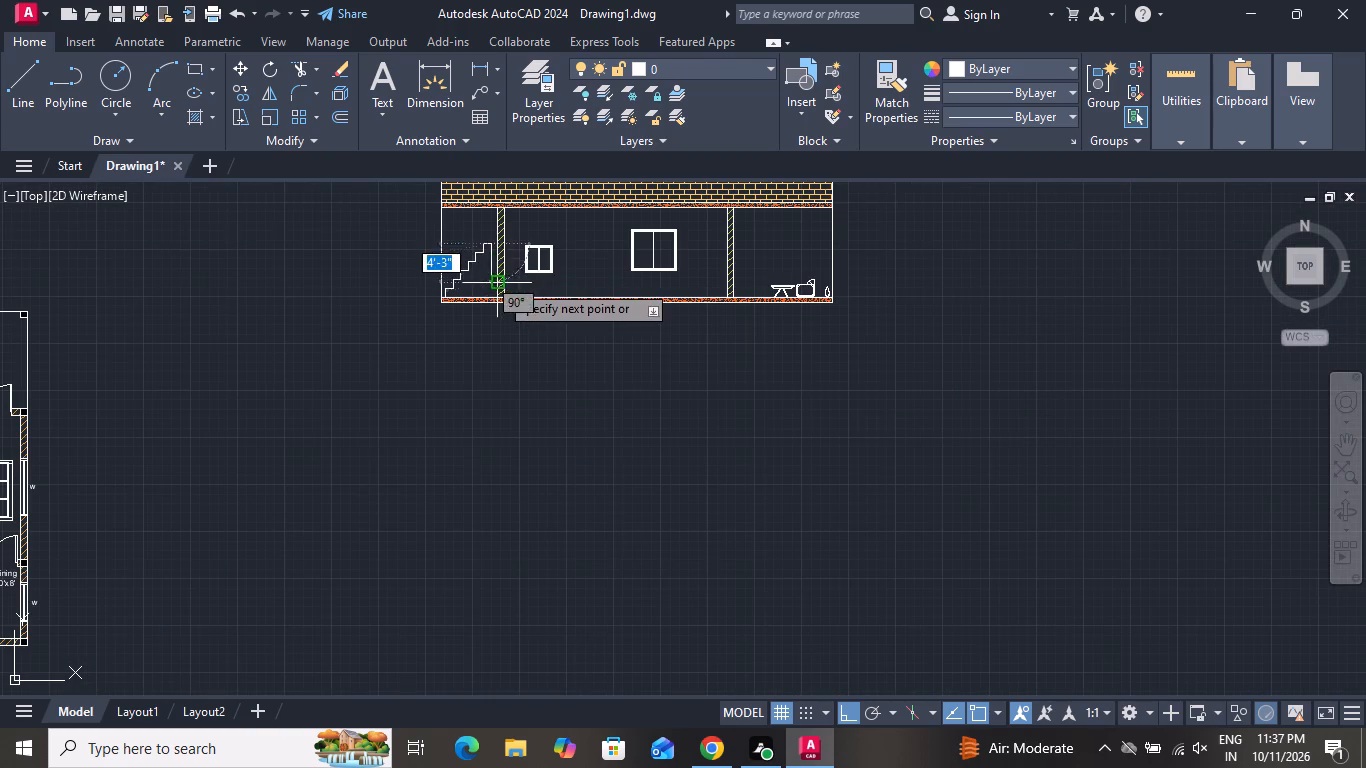
scroll(484, 216, up, 2)
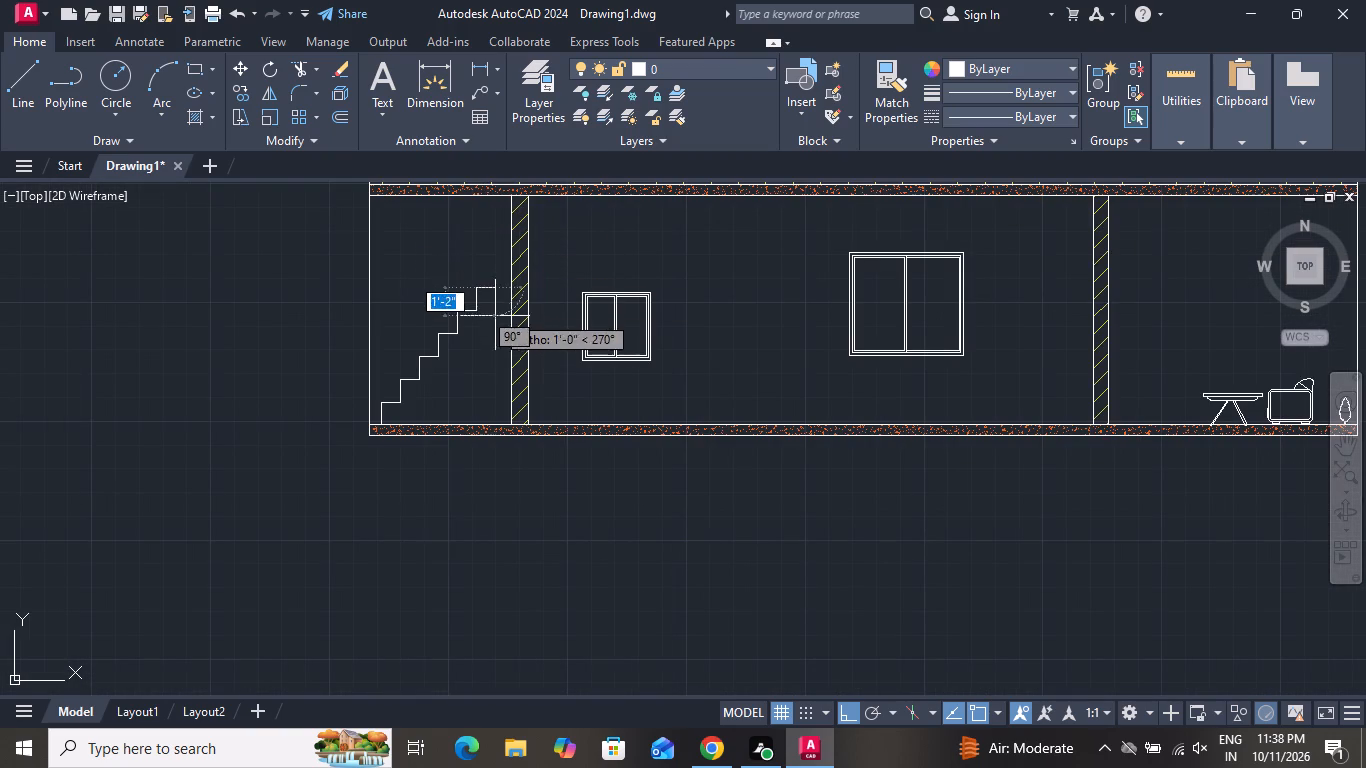
scroll(484, 282, up, 1)
scroll(484, 282, down, 1)
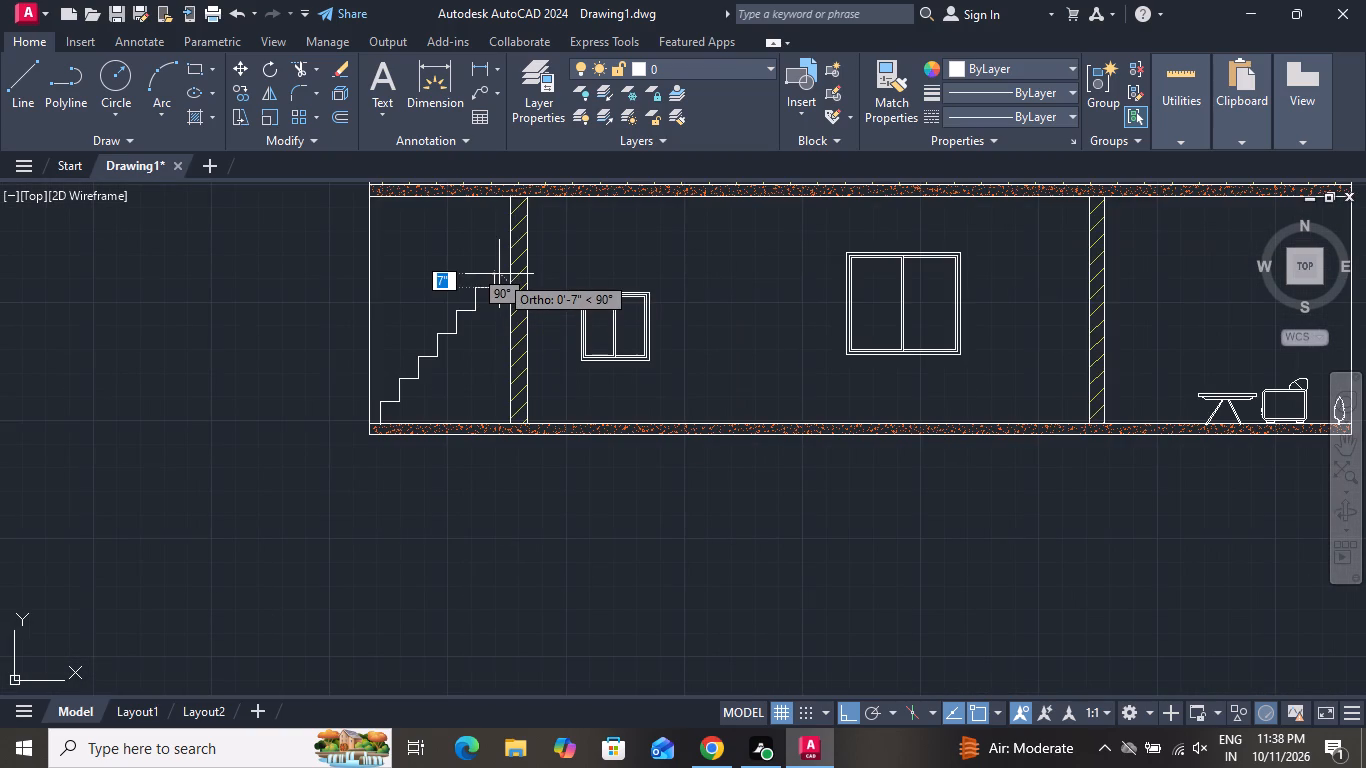
scroll(499, 275, up, 1)
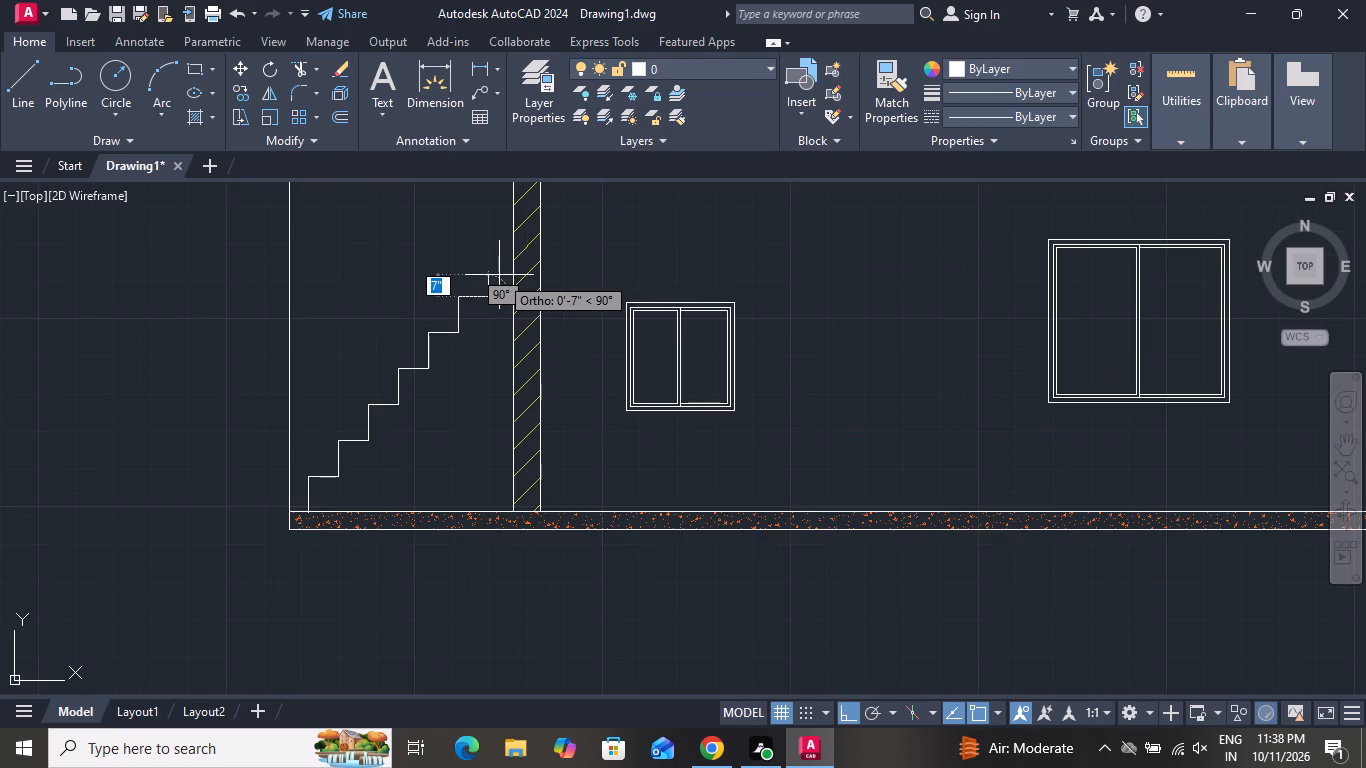
scroll(499, 275, down, 5)
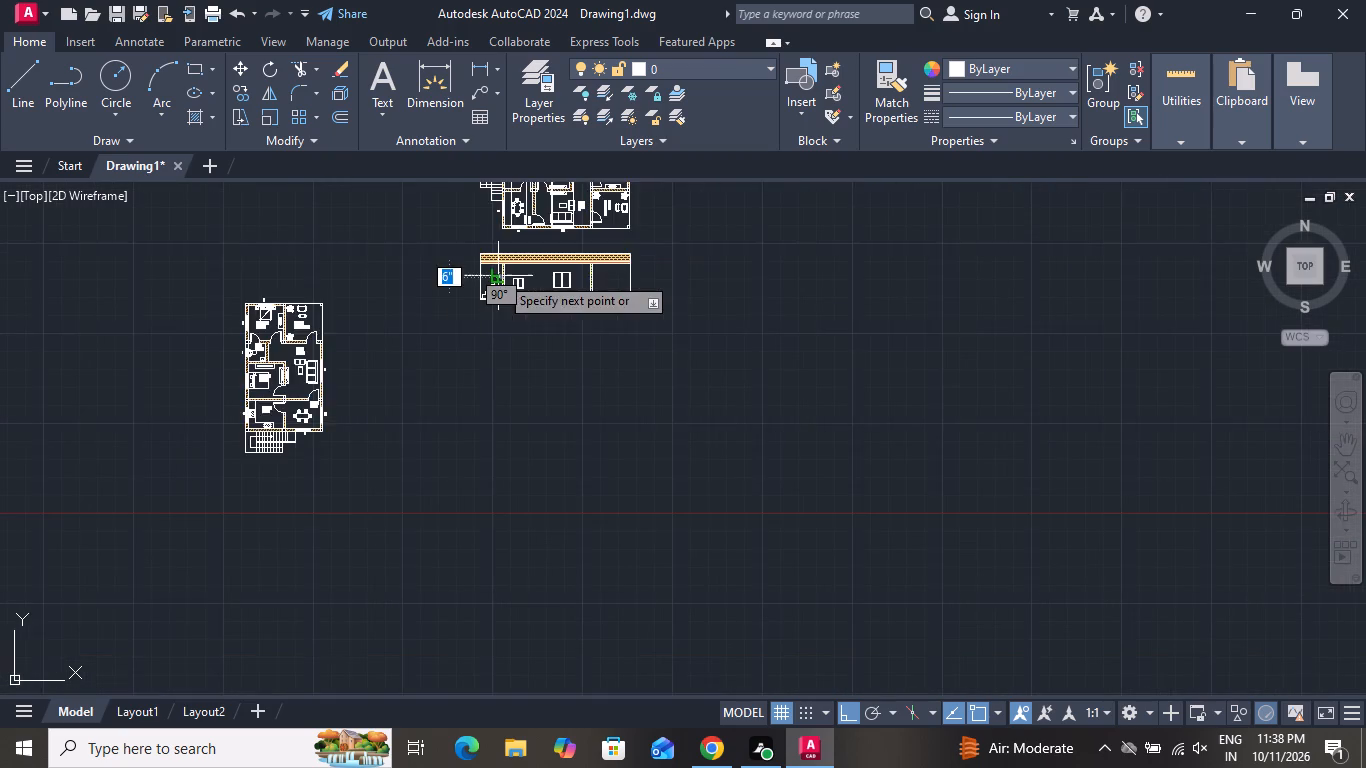
scroll(499, 275, up, 4)
scroll(499, 275, down, 1)
scroll(499, 275, up, 2)
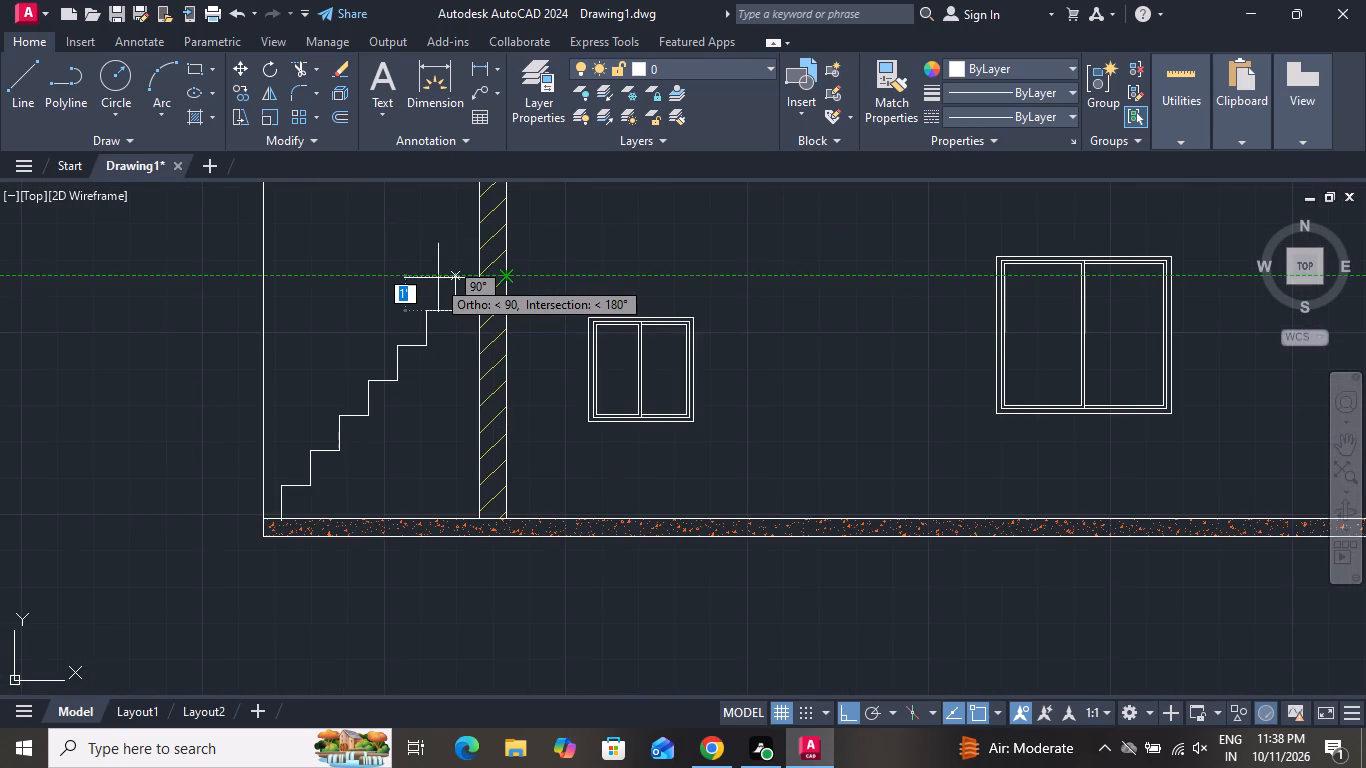
scroll(451, 279, down, 2)
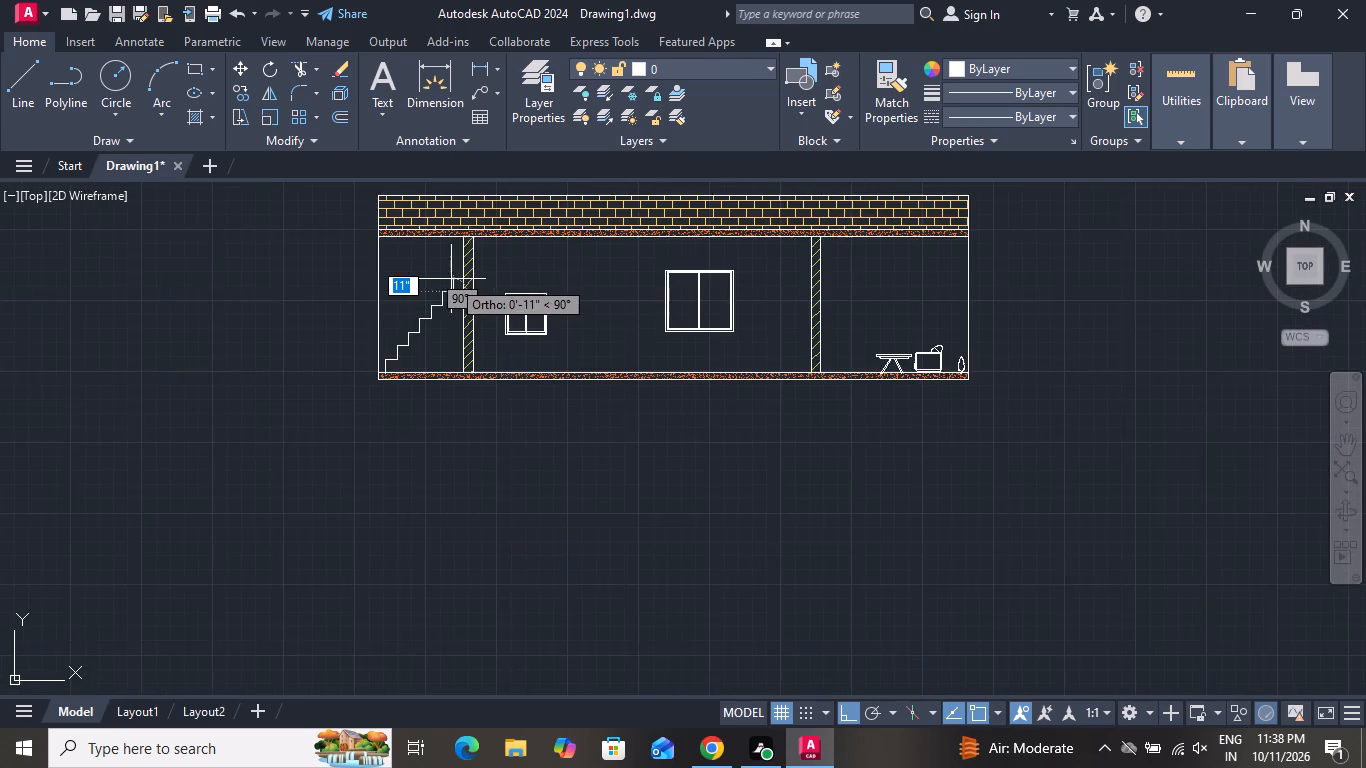
scroll(451, 279, down, 3)
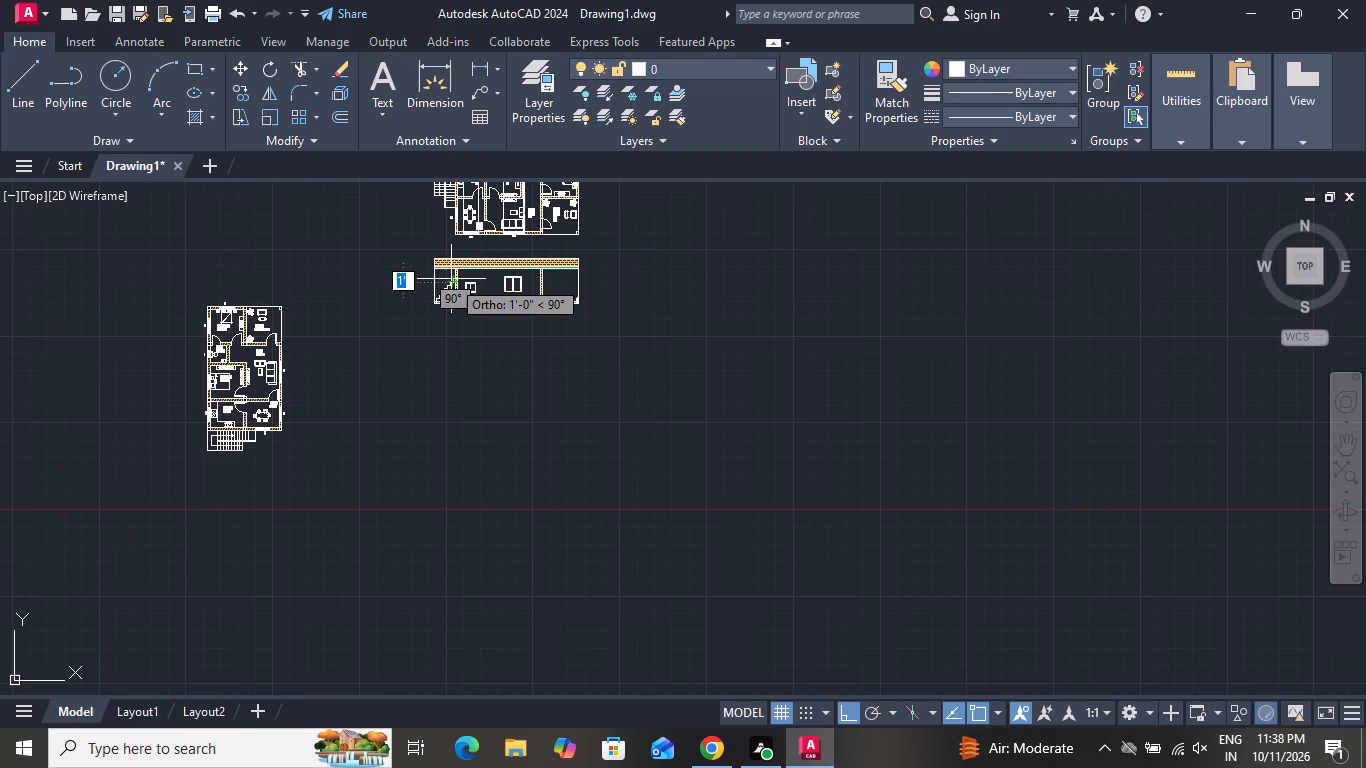
scroll(451, 279, up, 2)
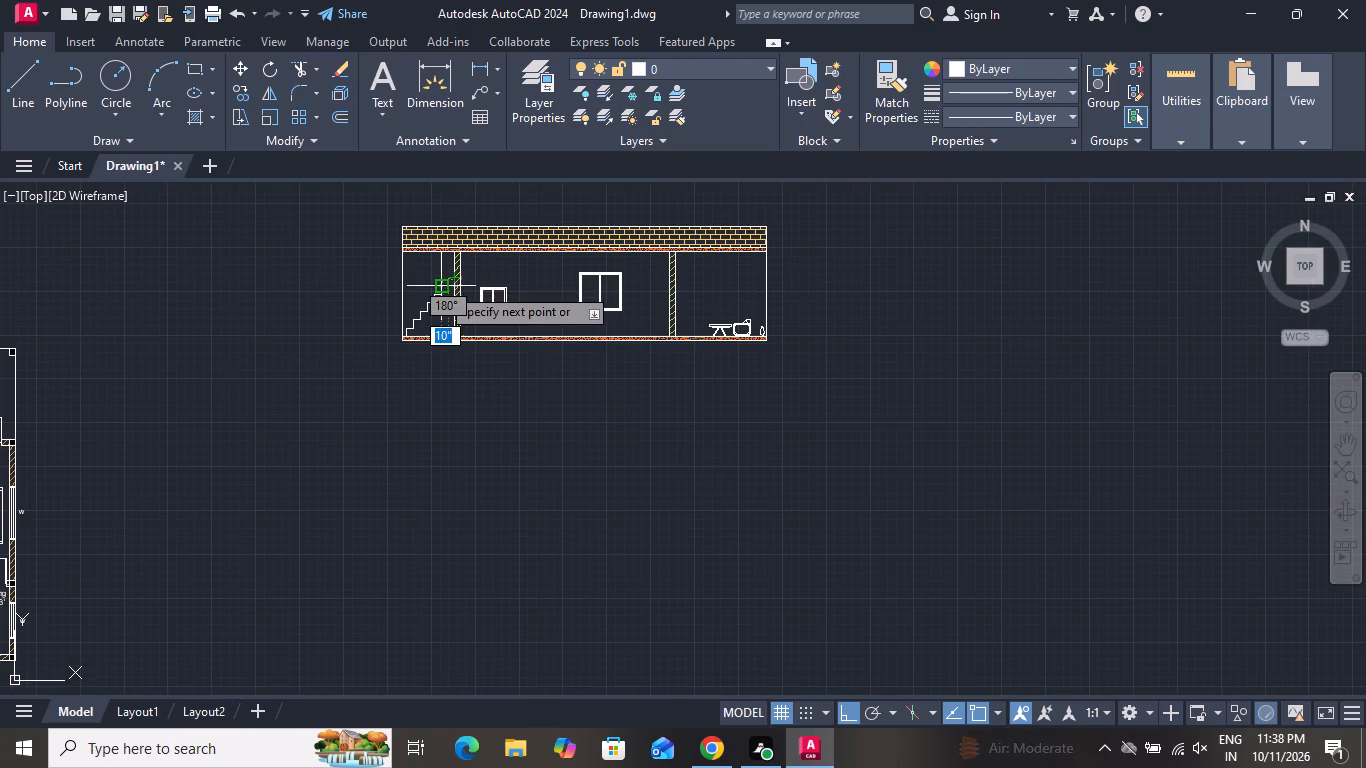
key(Escape)
Draw two vertical construction lines through both edges of the narrow divider at the lower end of the rotated plan's staircase.
scroll(442, 324, up, 1)
scroll(440, 323, down, 2)
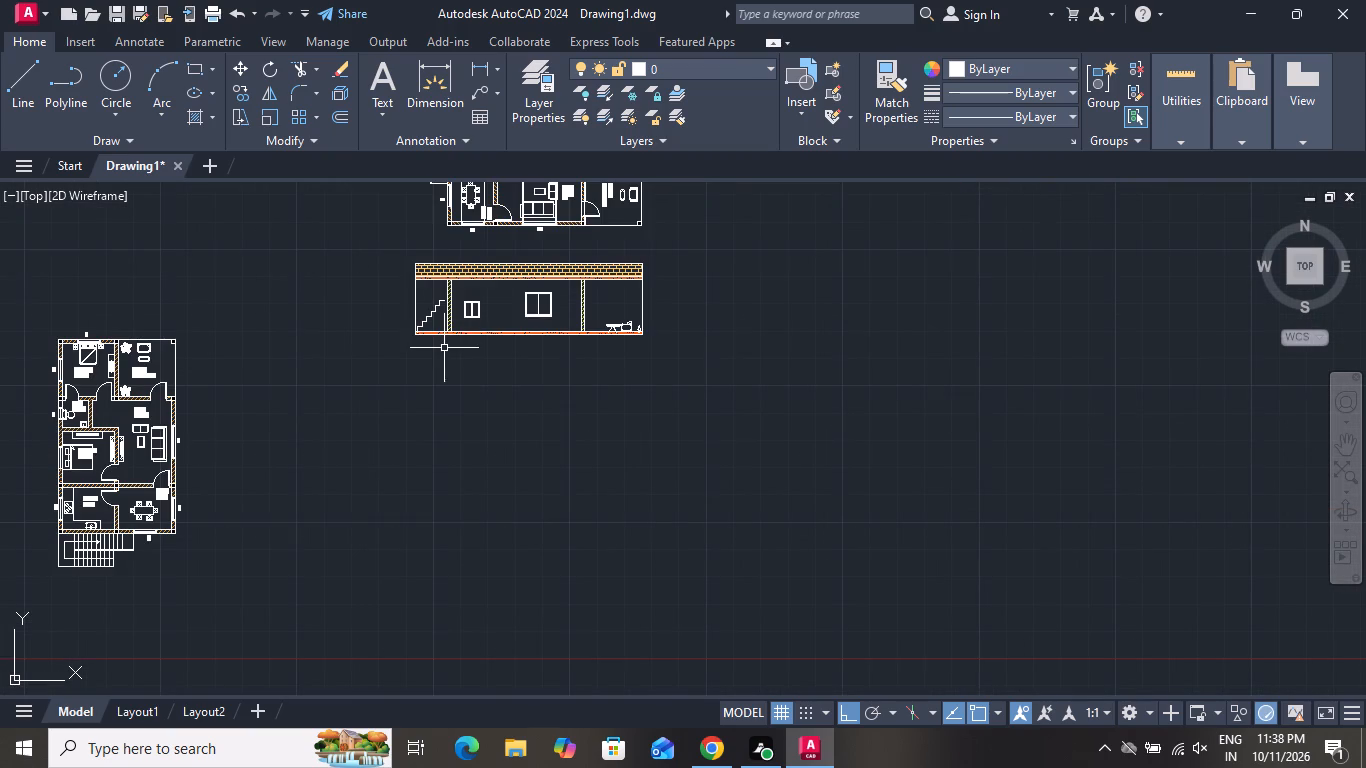
key(x)
text(l)
key(space)
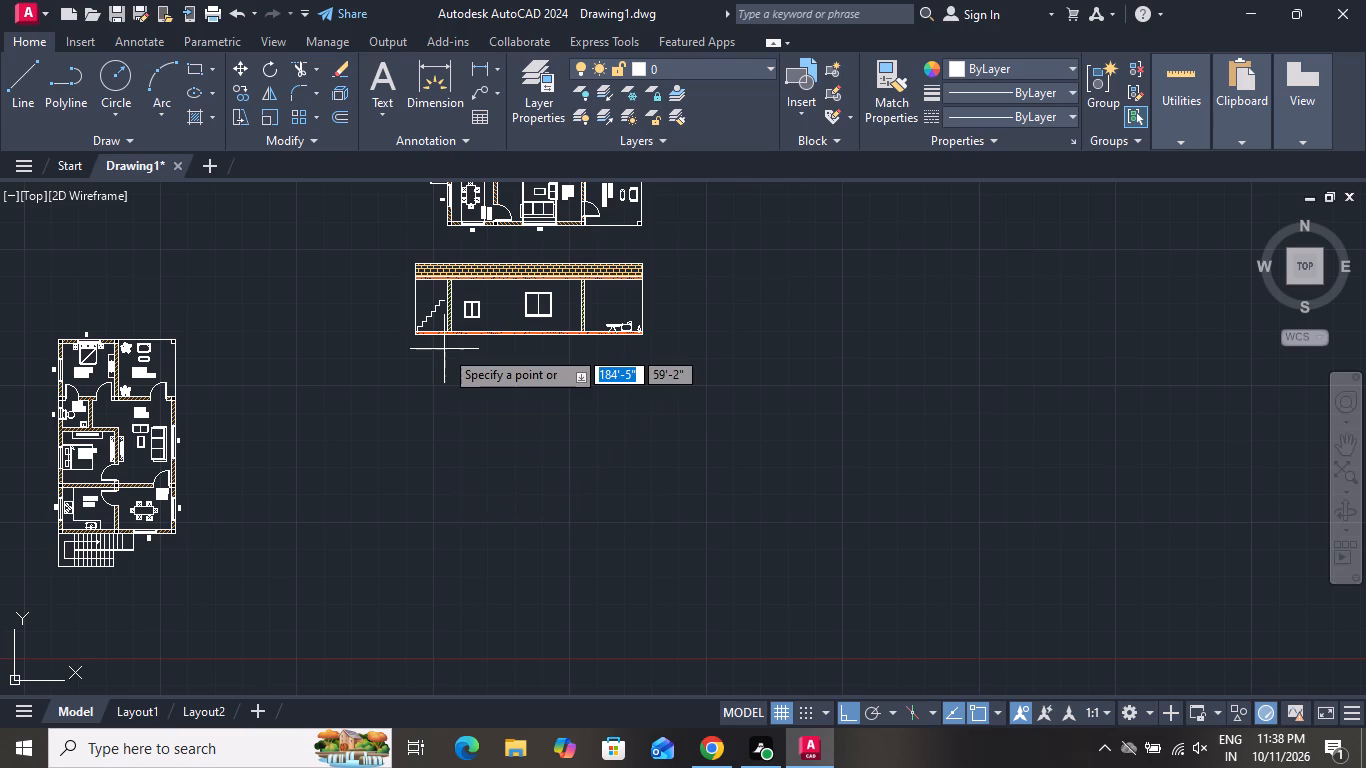
text(v)
key(space)
scroll(446, 358, down, 2)
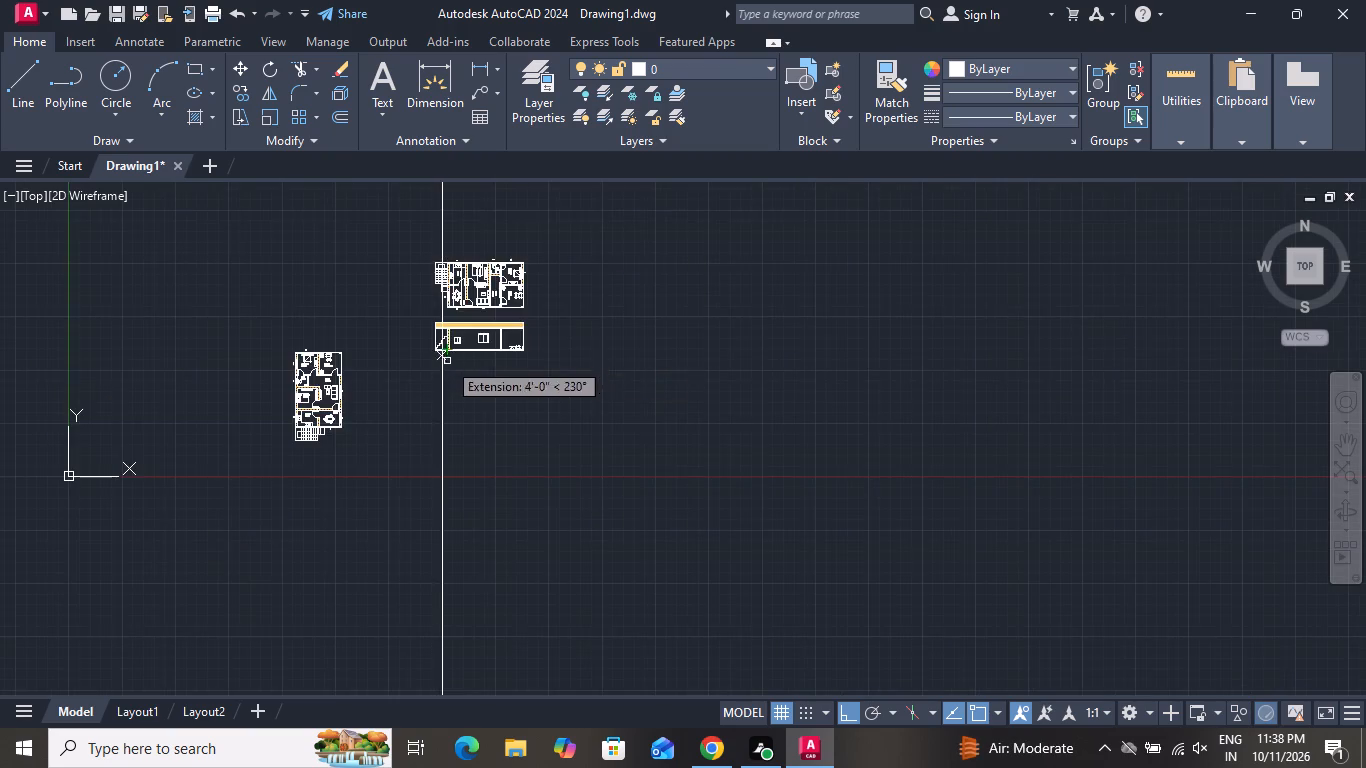
scroll(444, 325, up, 3)
scroll(426, 281, down, 3)
scroll(427, 261, up, 3)
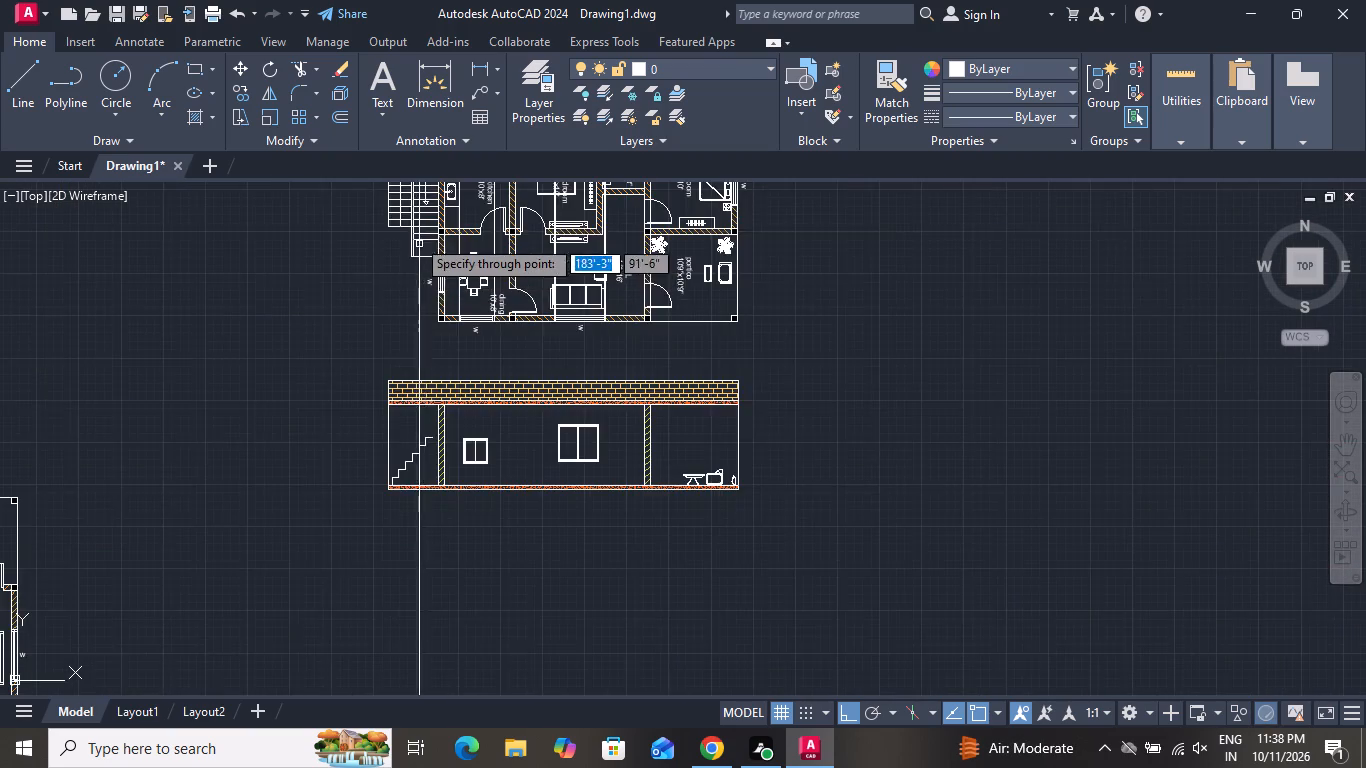
scroll(402, 222, up, 4)
click(433, 262)
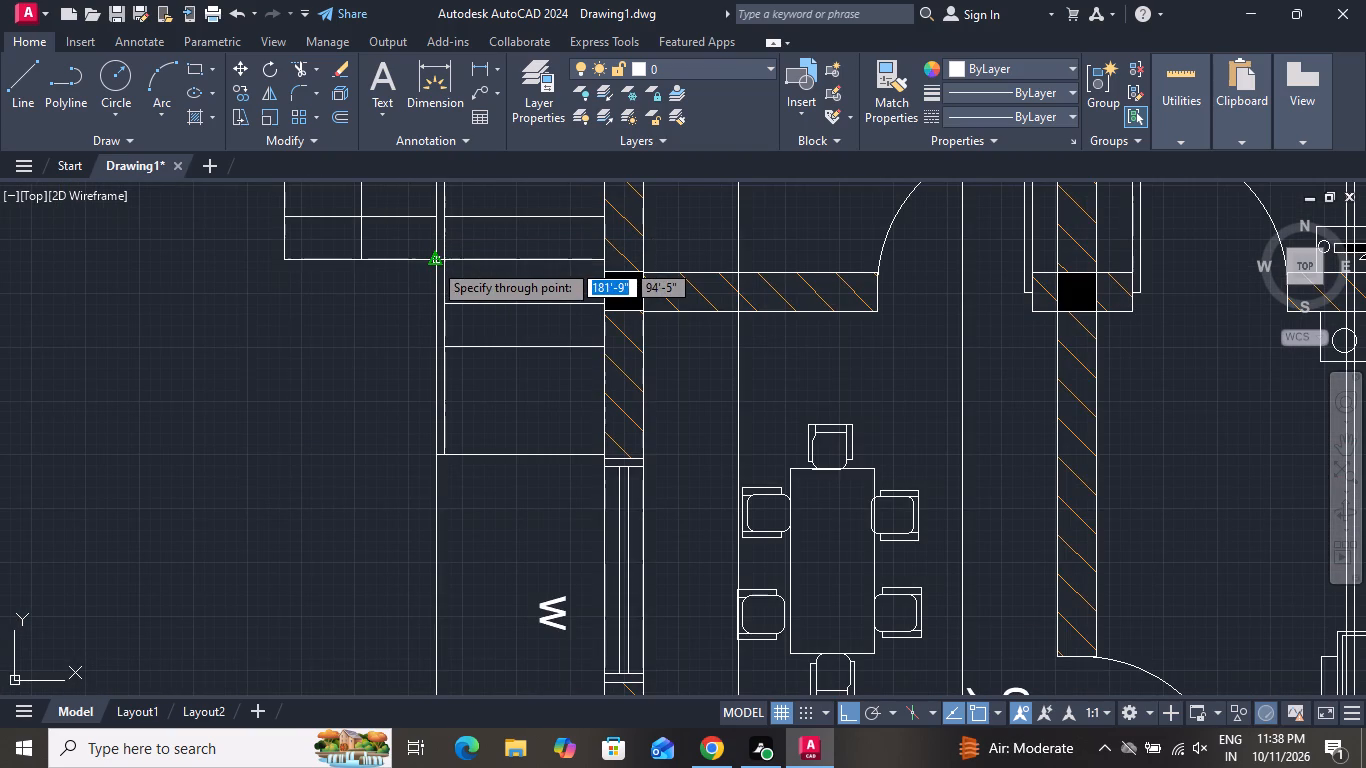
click(447, 259)
scroll(491, 311, down, 2)
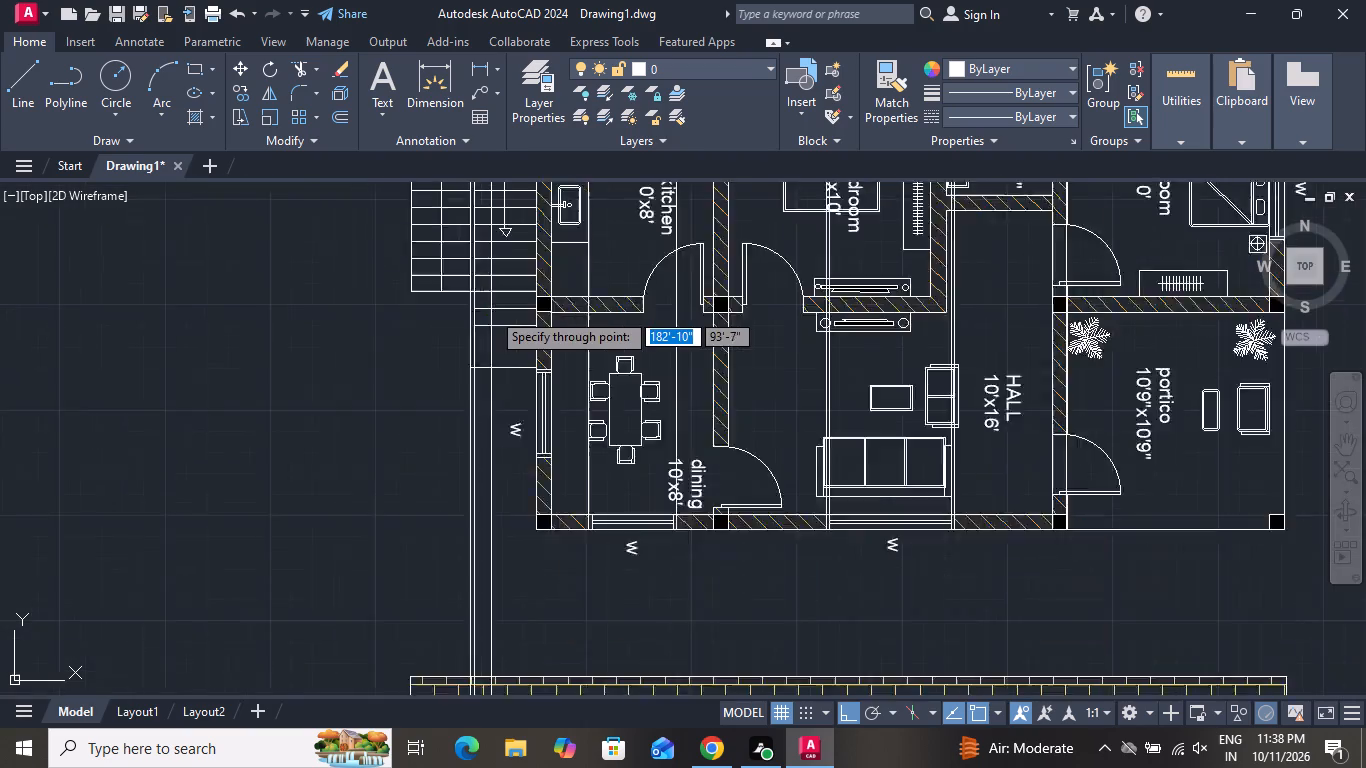
scroll(491, 311, down, 3)
right_click(539, 507)
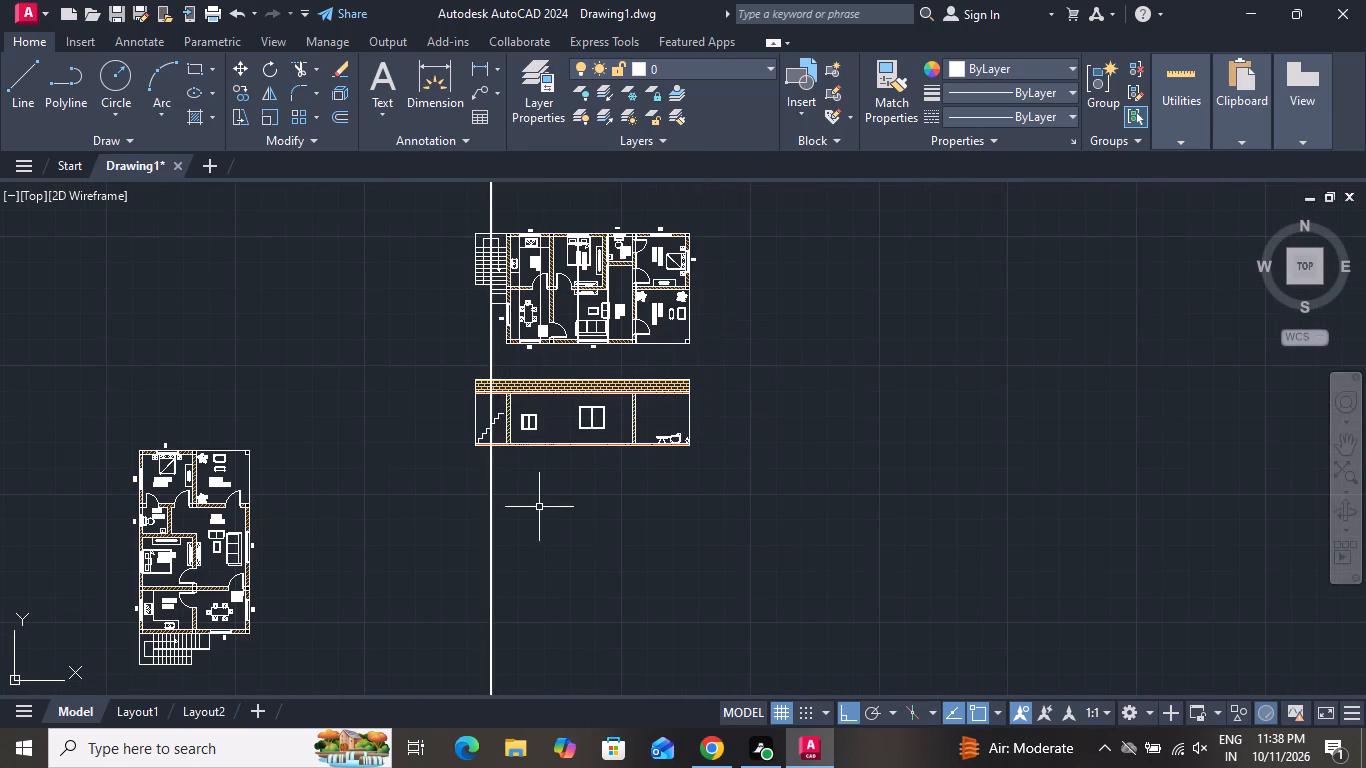
Trim away the section stair's fourth, fifth and sixth steps and cut the third tread back to the construction line nearer the stair's foot.
scroll(499, 432, up, 5)
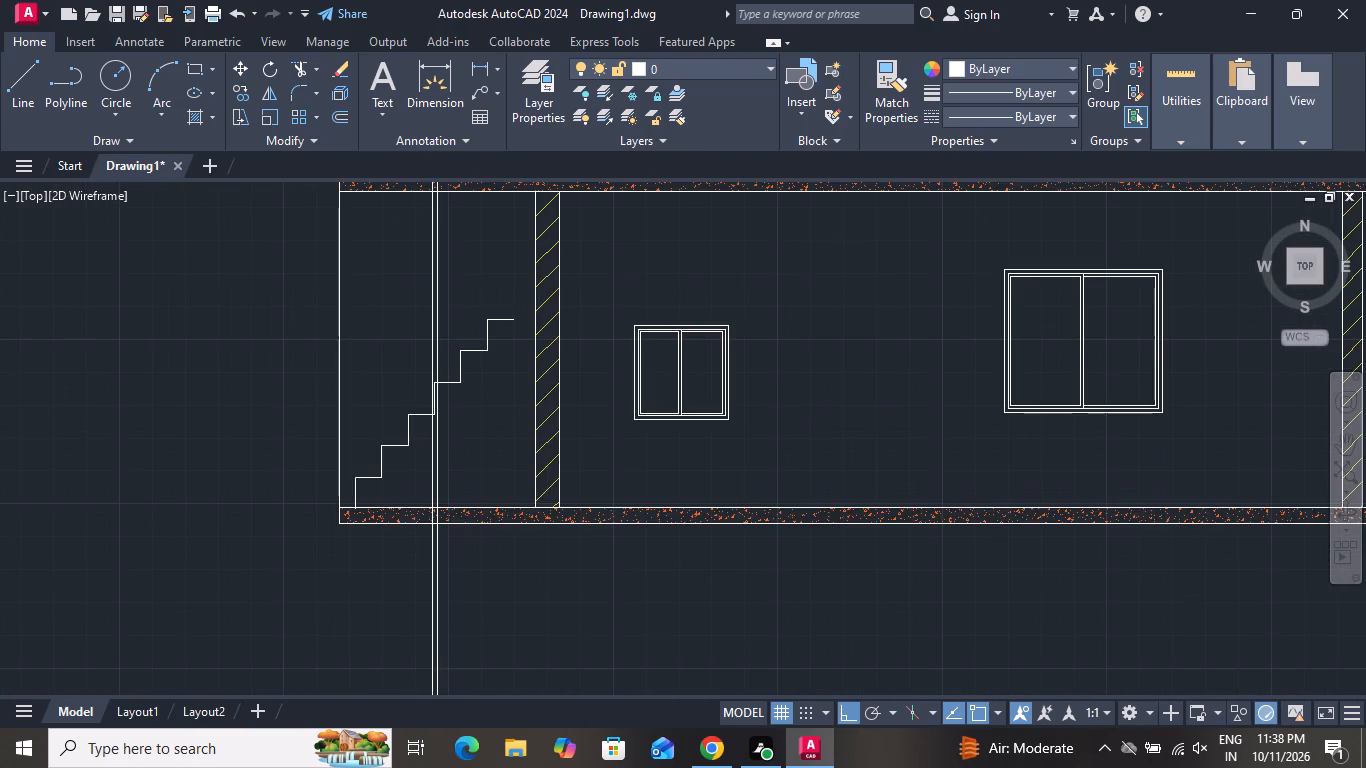
scroll(407, 384, up, 1)
scroll(398, 377, down, 1)
scroll(398, 377, up, 1)
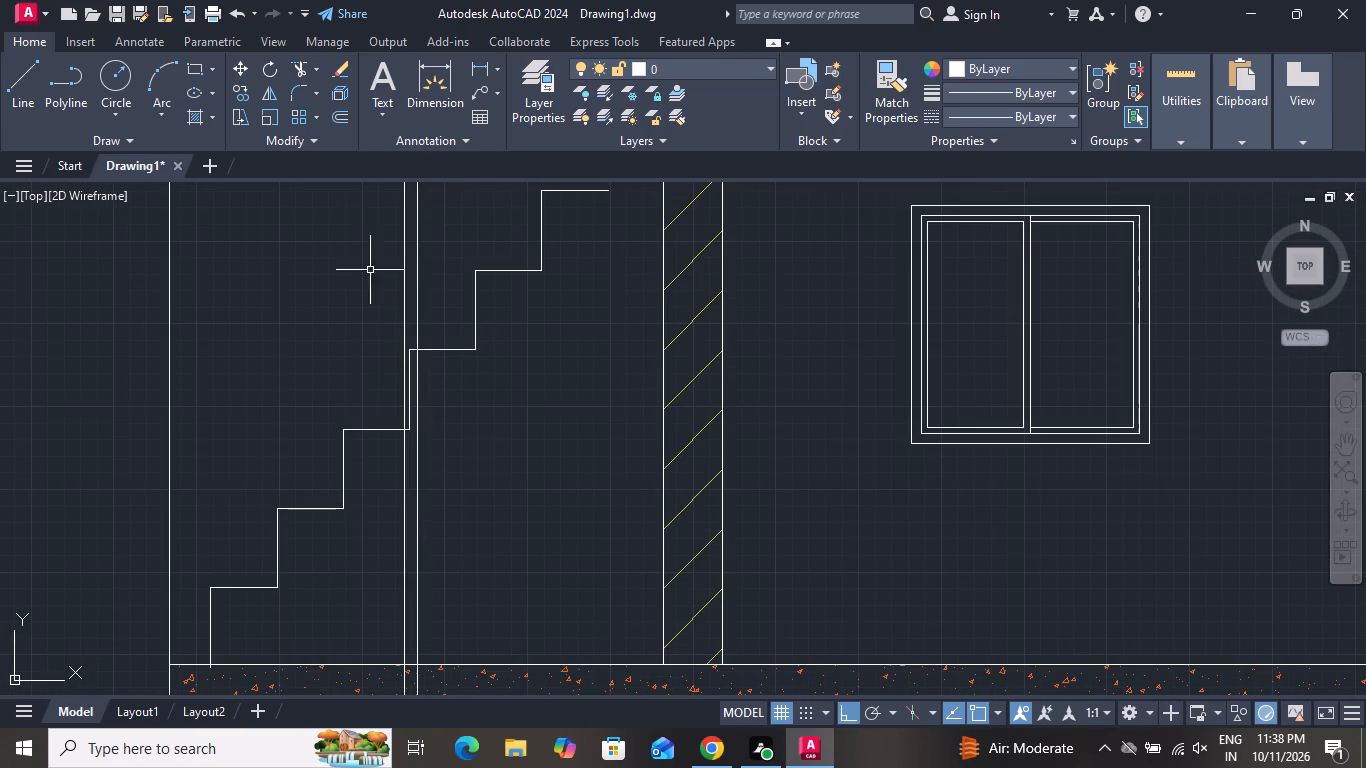
click(293, 71)
drag(484, 225, 484, 240)
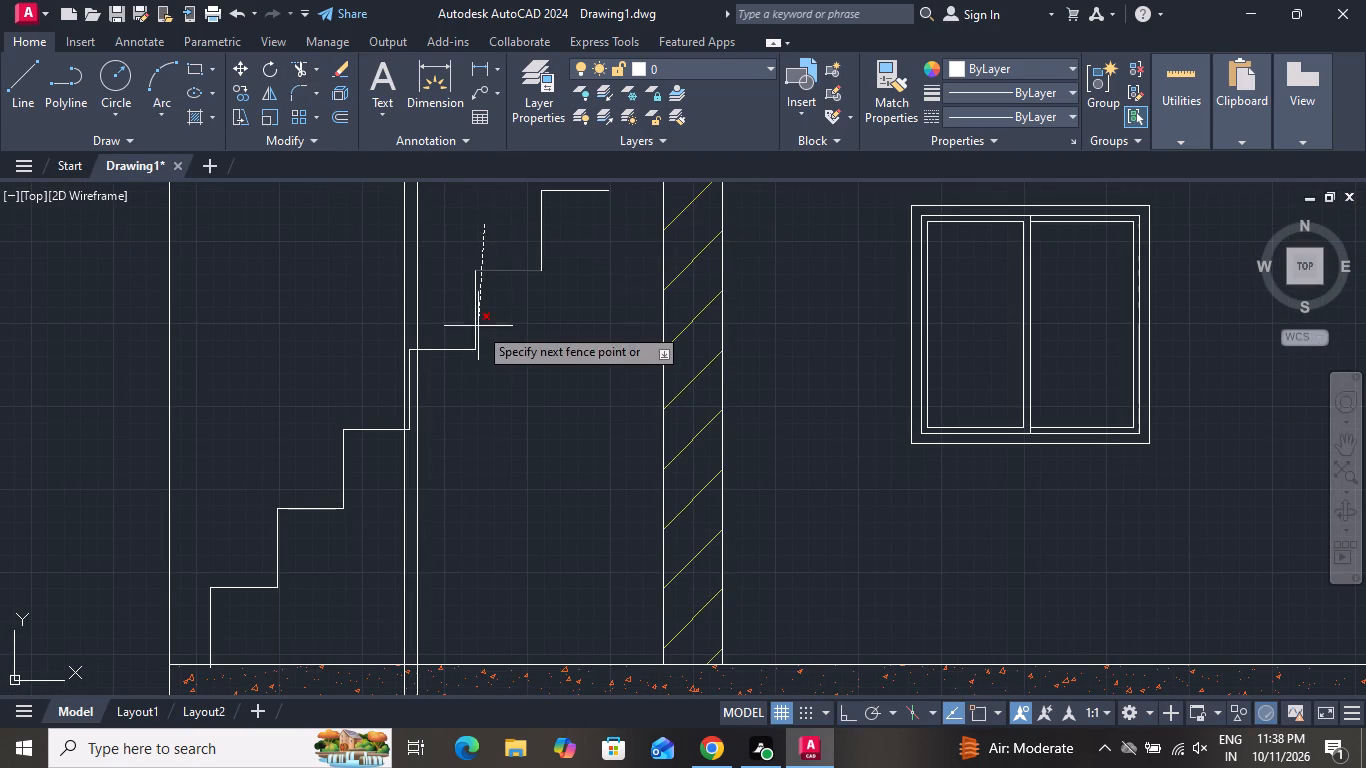
click(474, 338)
drag(510, 257, 521, 251)
click(566, 225)
click(566, 193)
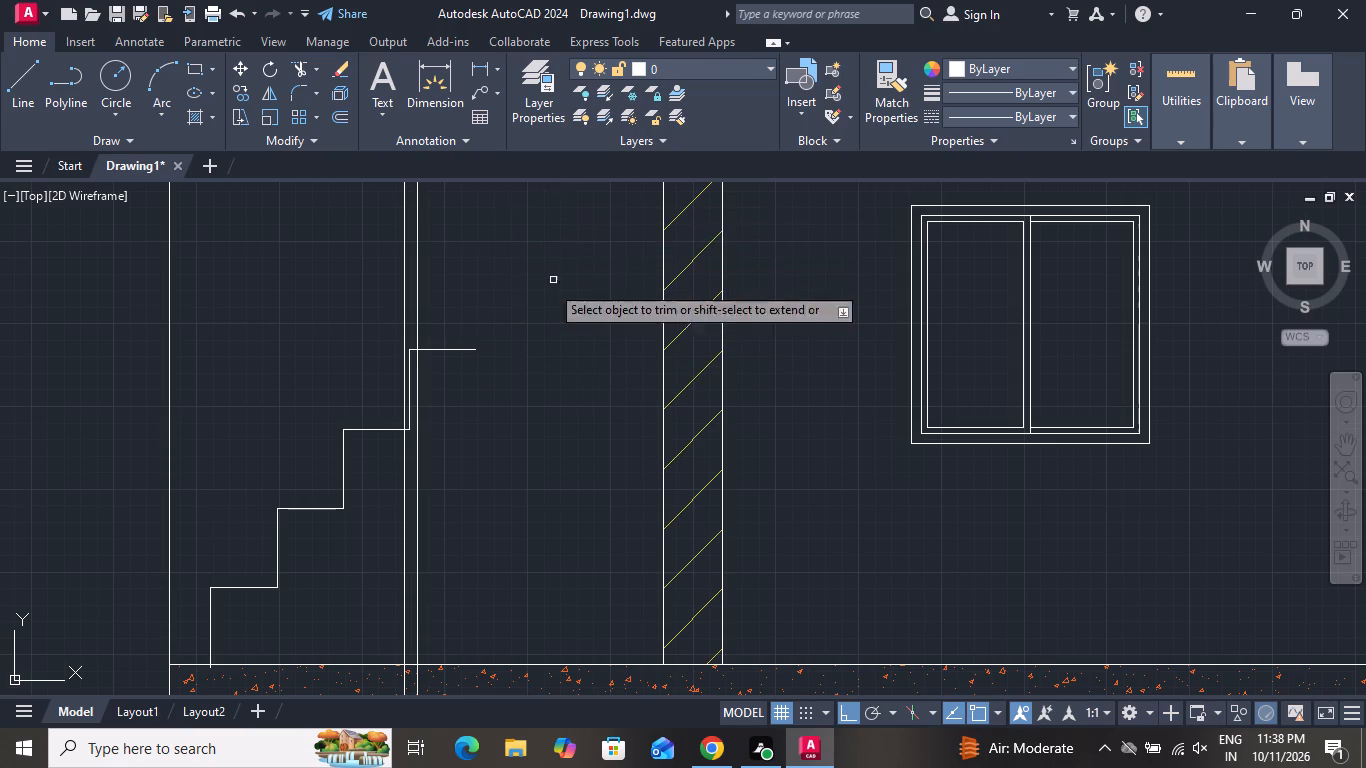
click(439, 354)
click(438, 321)
scroll(406, 368, down, 1)
scroll(406, 368, up, 2)
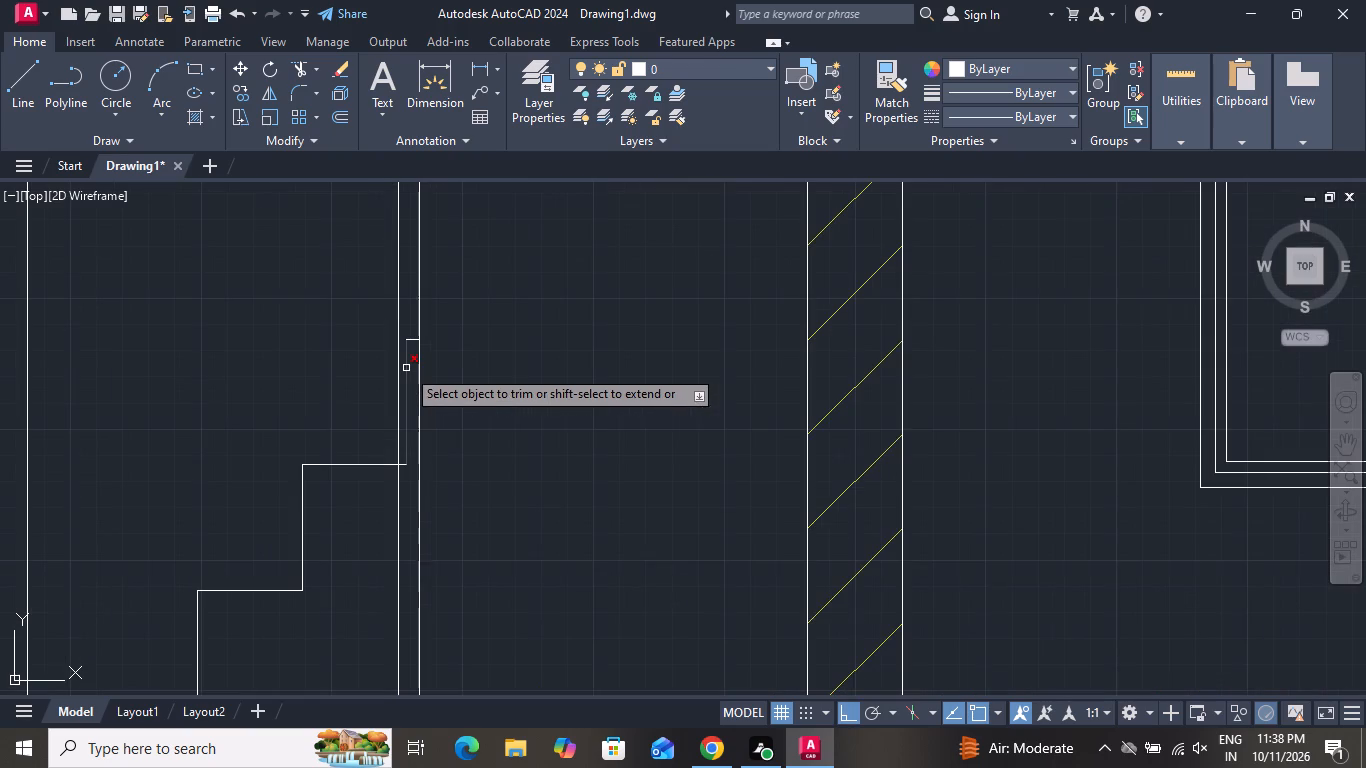
click(406, 368)
click(412, 339)
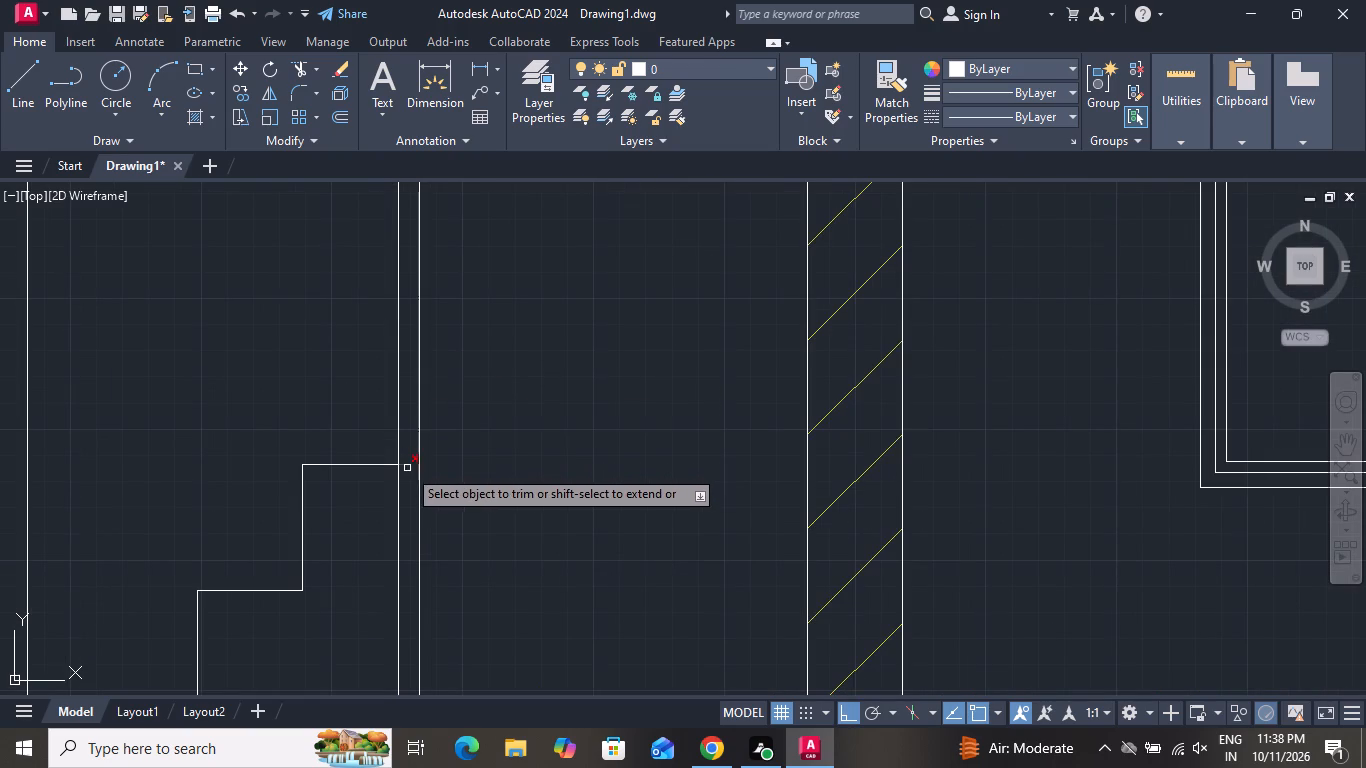
click(407, 465)
Examine the trimmed stair profile and the two construction lines against the floor plan above the section.
scroll(456, 373, up, 1)
scroll(456, 373, down, 3)
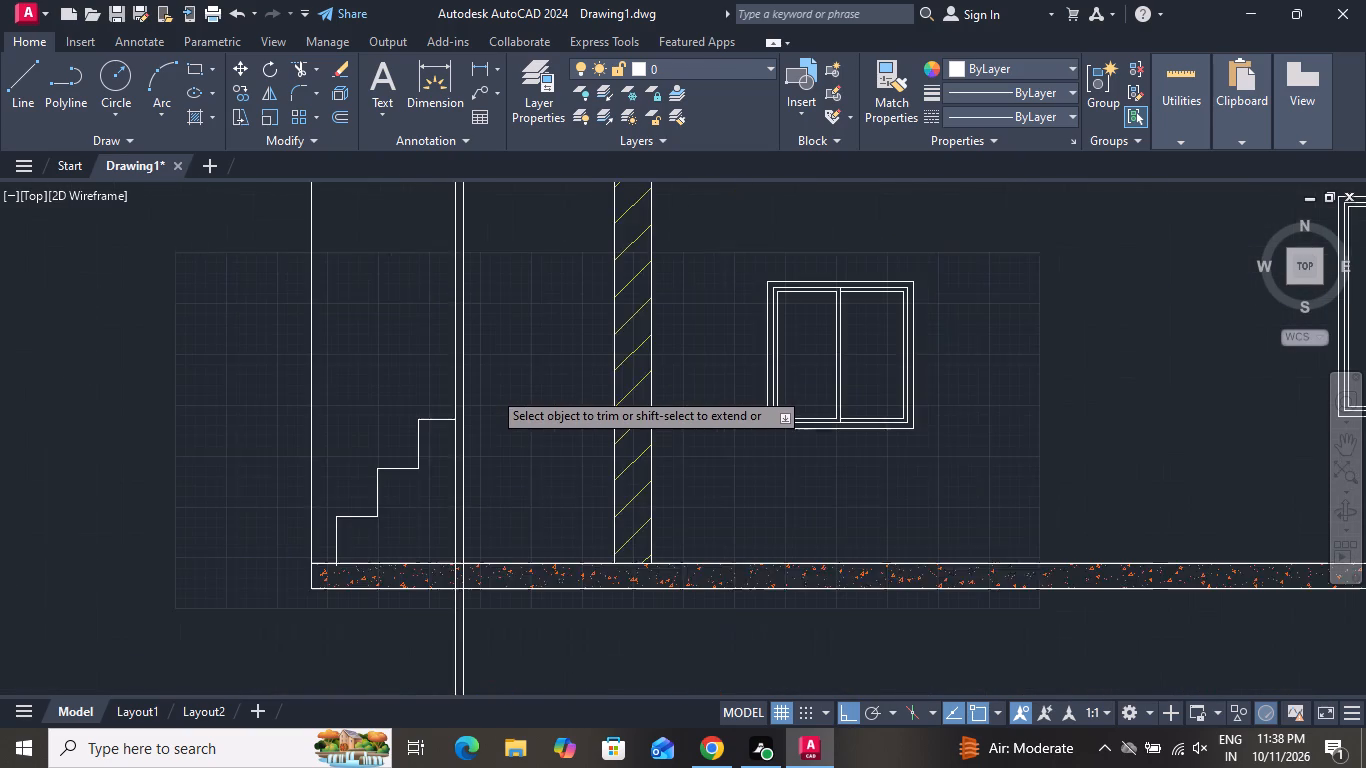
scroll(492, 390, down, 2)
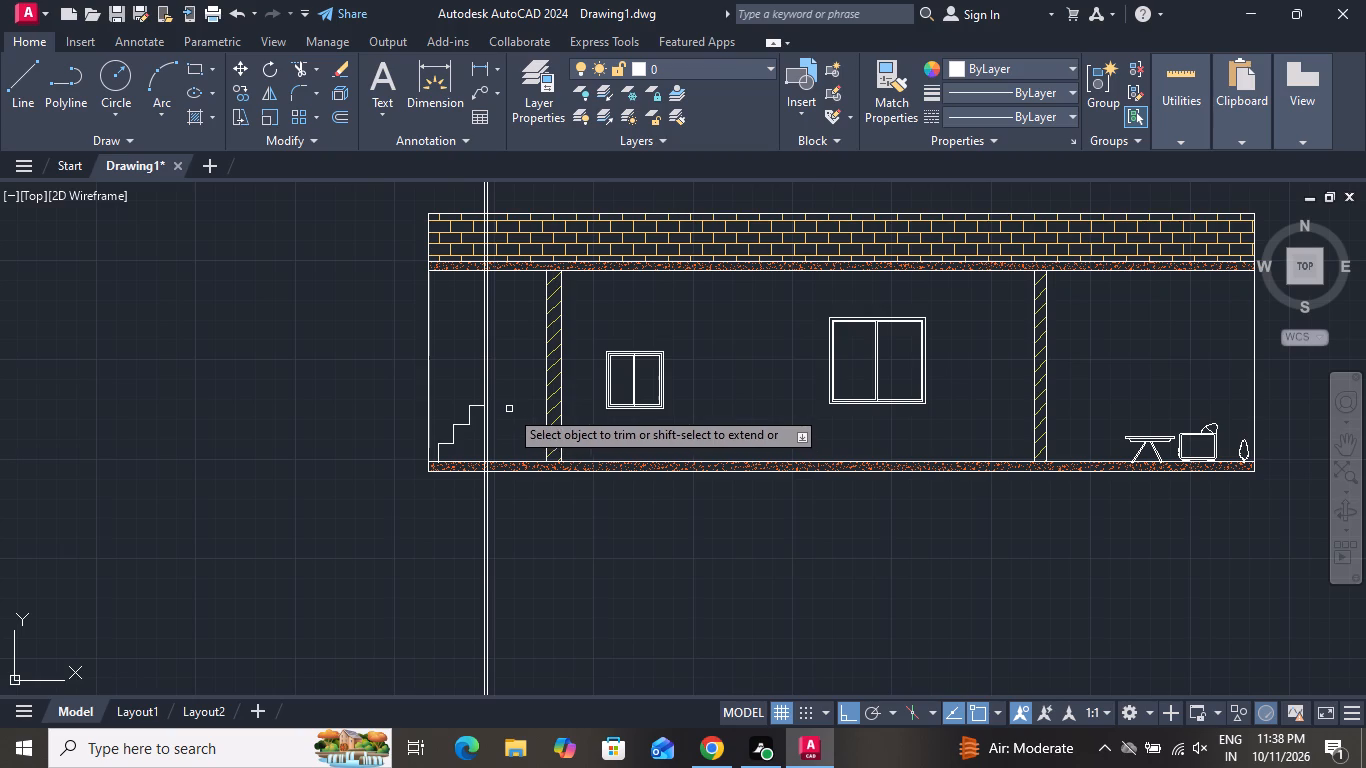
scroll(501, 422, down, 3)
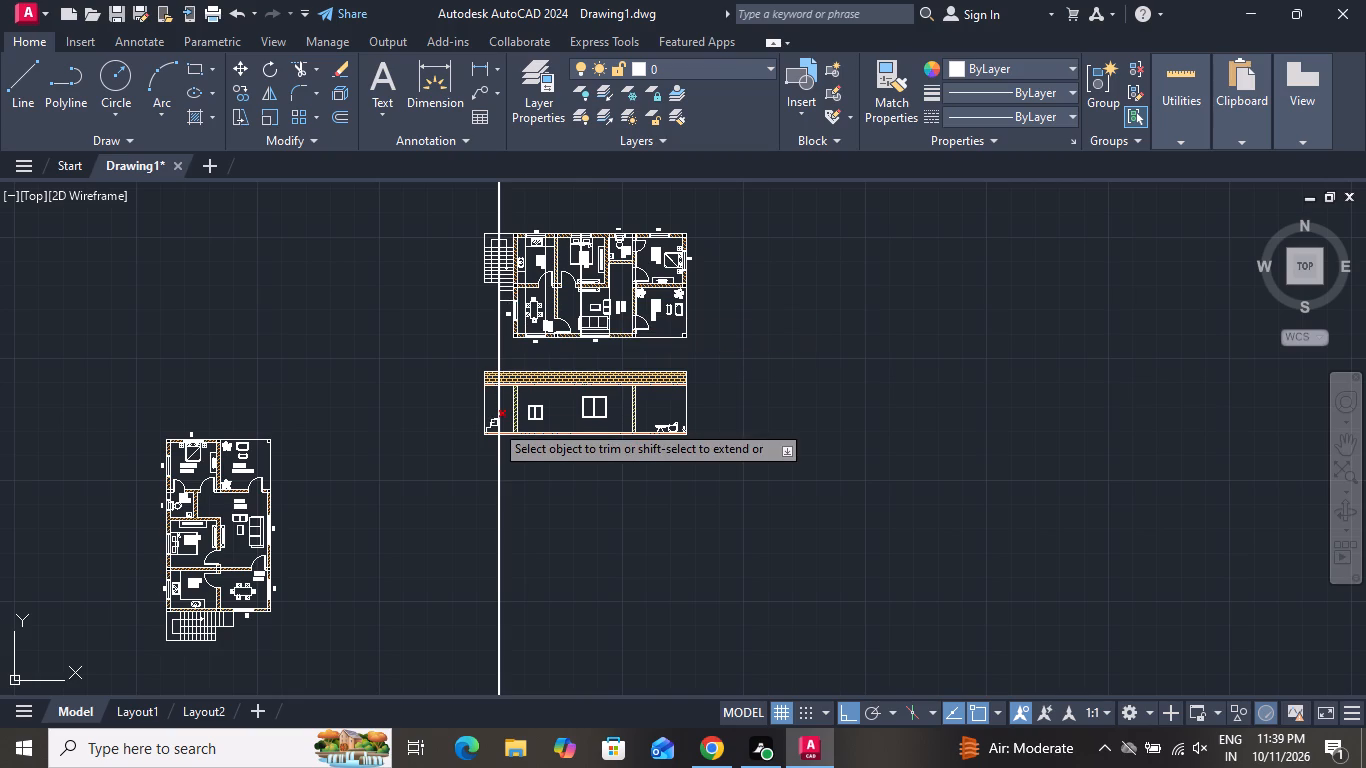
scroll(494, 424, up, 7)
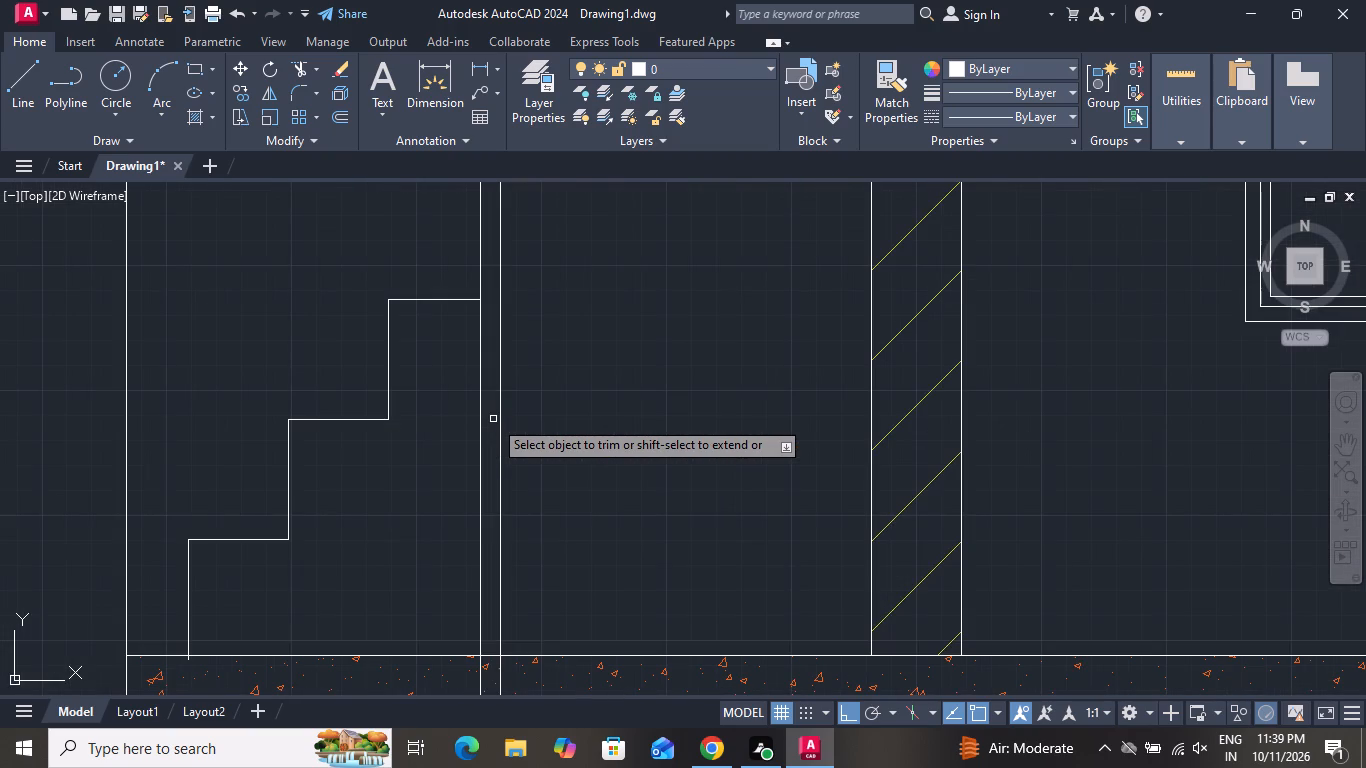
scroll(493, 419, down, 2)
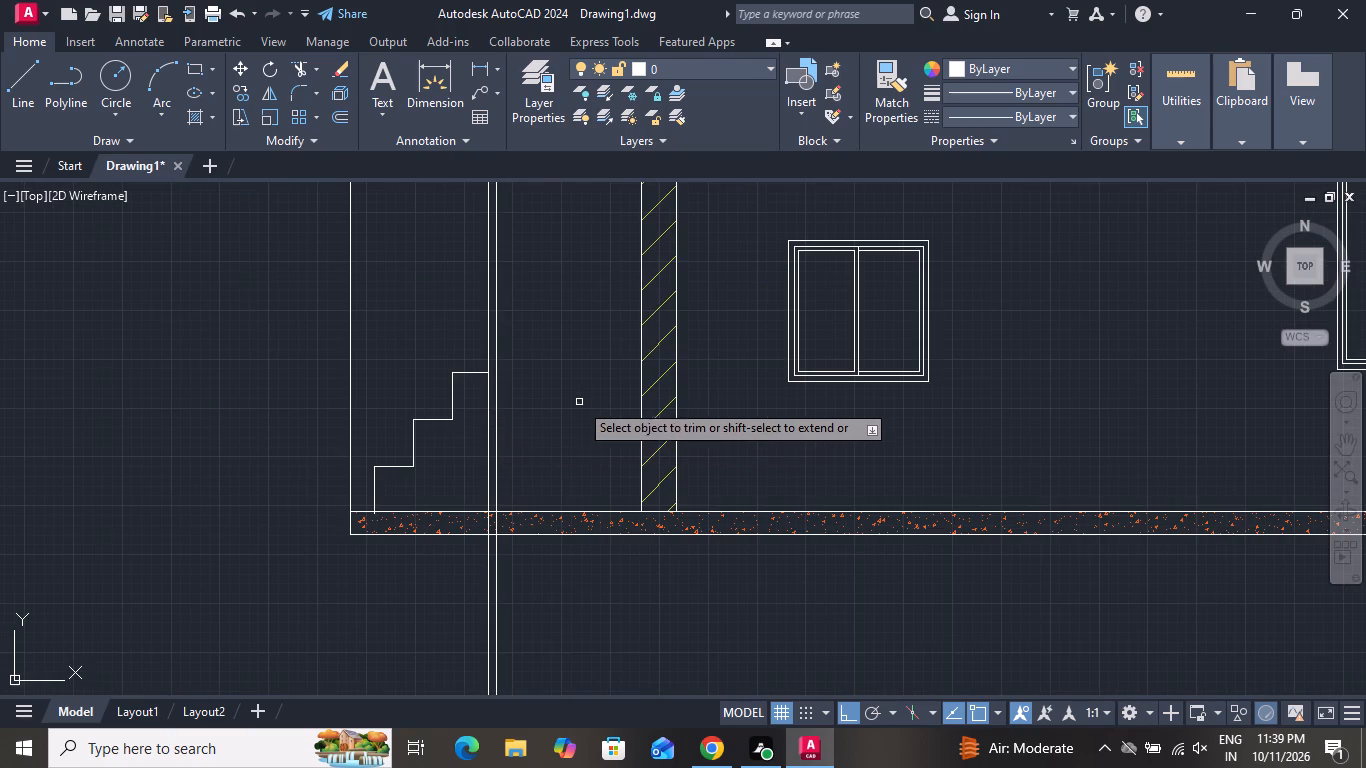
Finish trimming and compare the section's remaining stair steps and the two construction lines with the staircase in the rotated floor plan.
right_click(583, 392)
click(588, 417)
scroll(561, 460, down, 2)
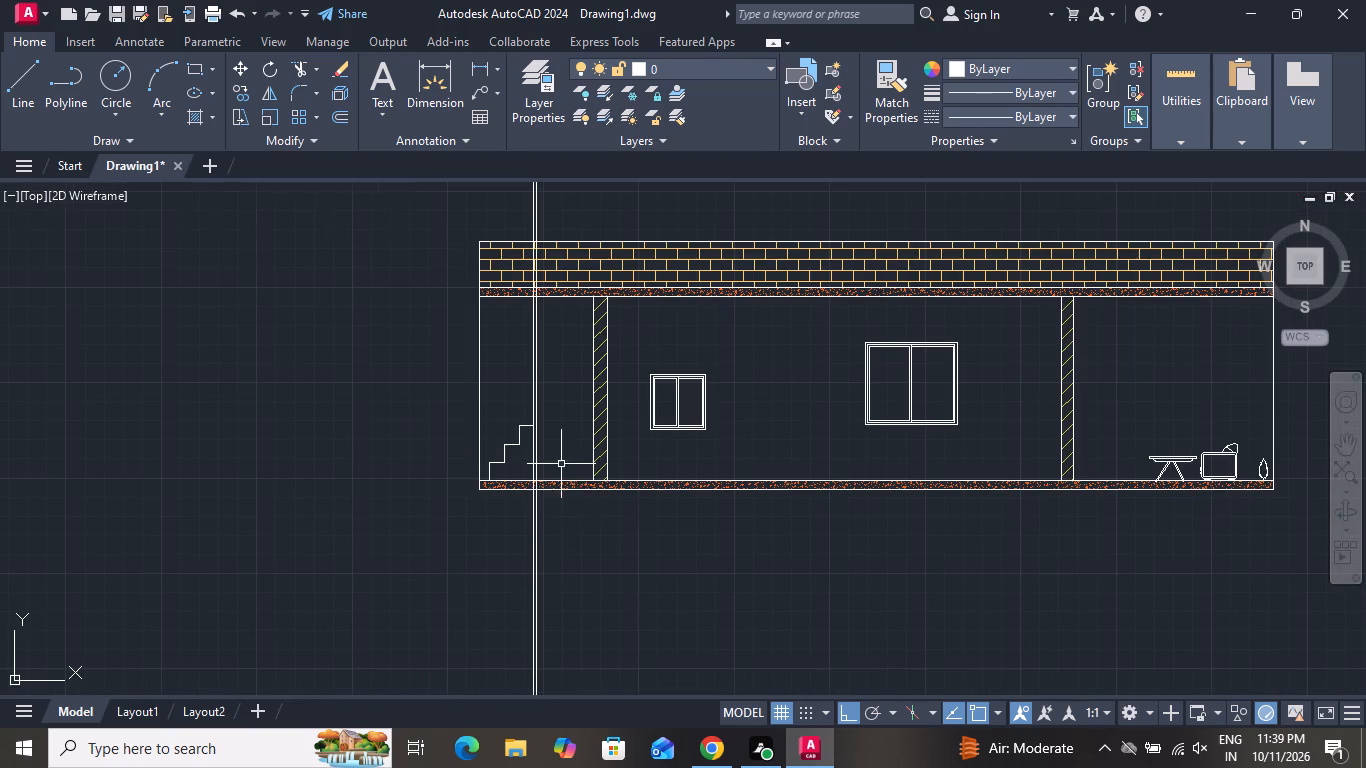
scroll(417, 326, down, 2)
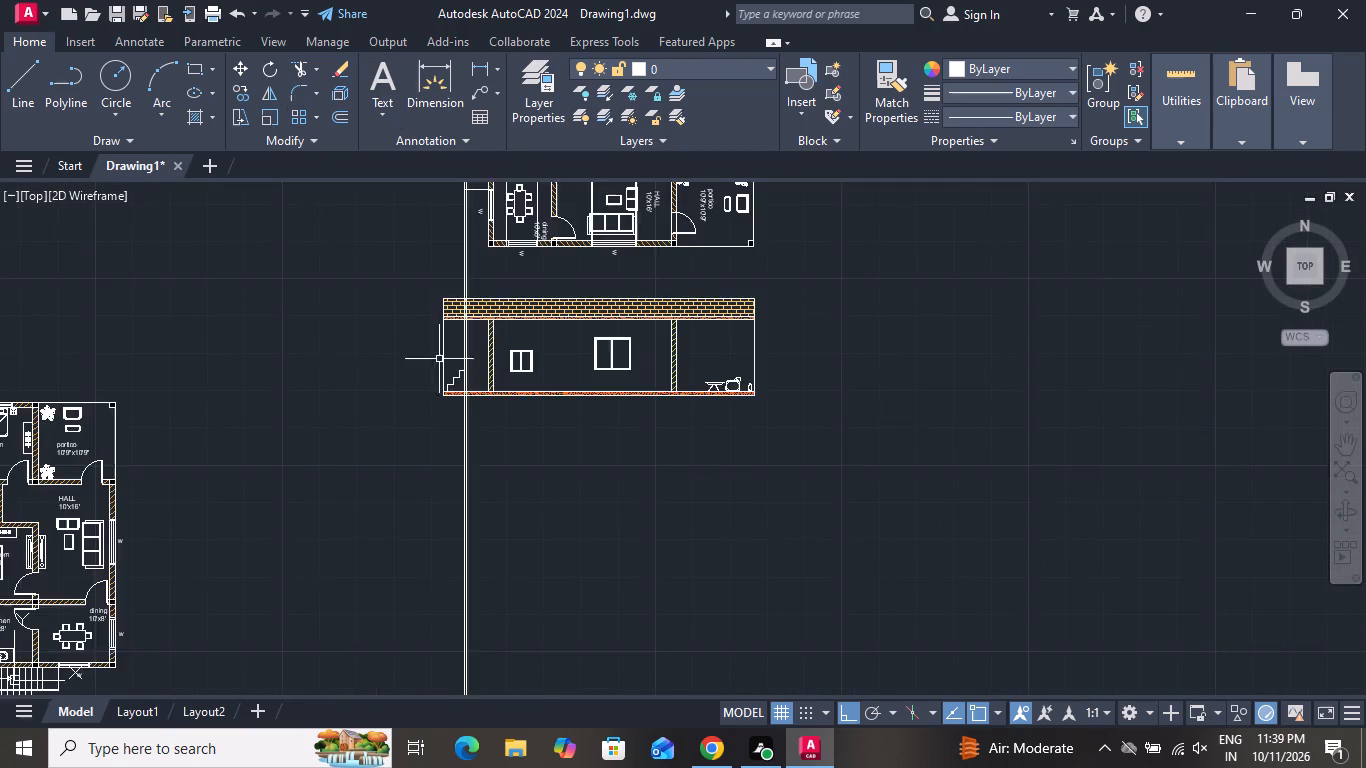
scroll(439, 362, up, 4)
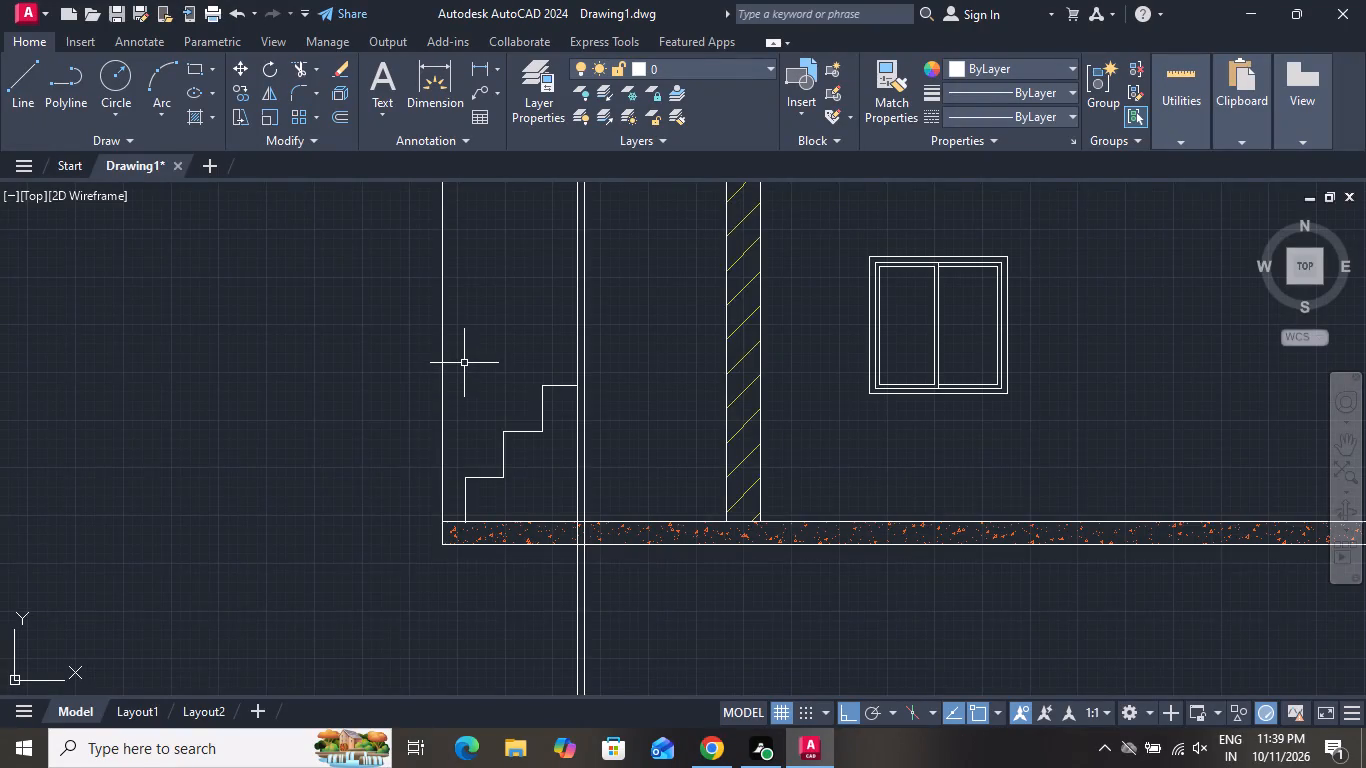
scroll(468, 376, down, 2)
scroll(529, 396, up, 1)
scroll(529, 396, down, 1)
scroll(529, 396, up, 1)
scroll(529, 397, down, 1)
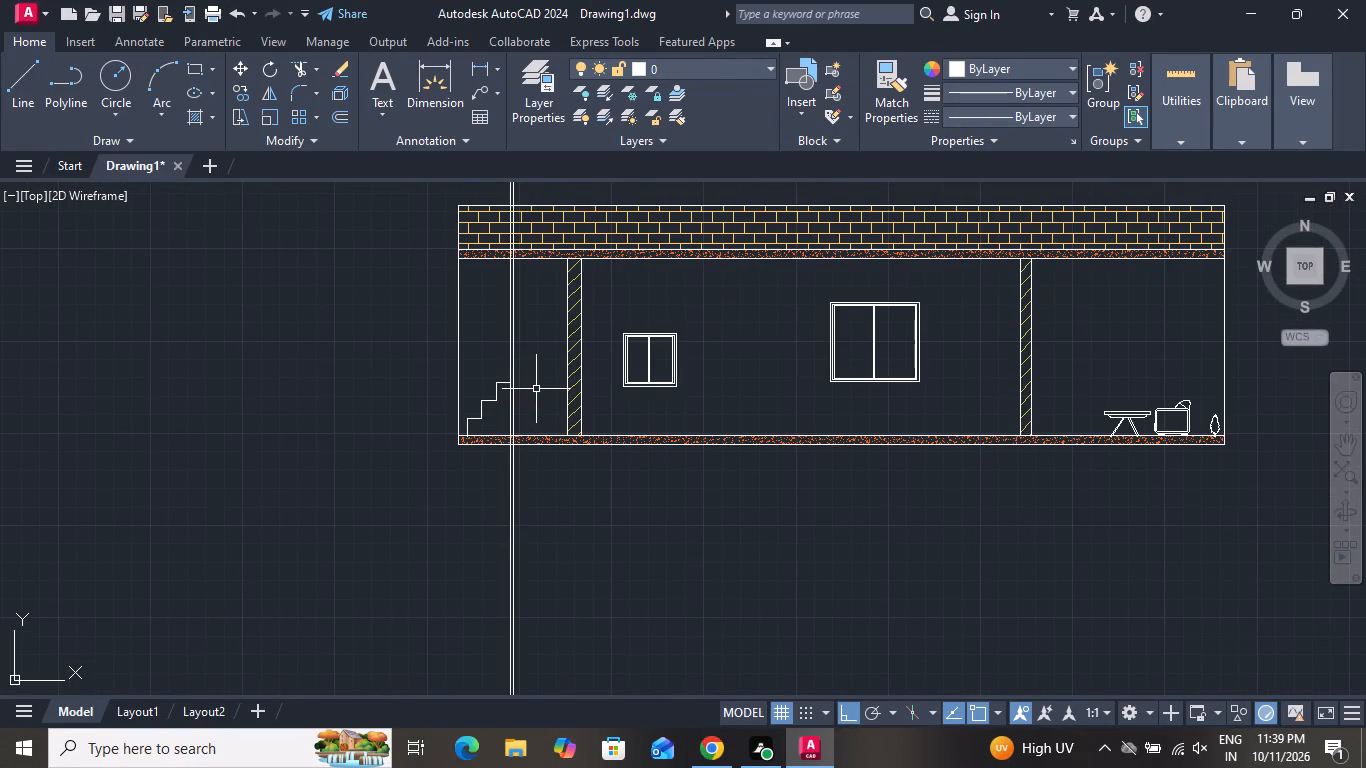
scroll(537, 398, down, 5)
scroll(674, 344, up, 1)
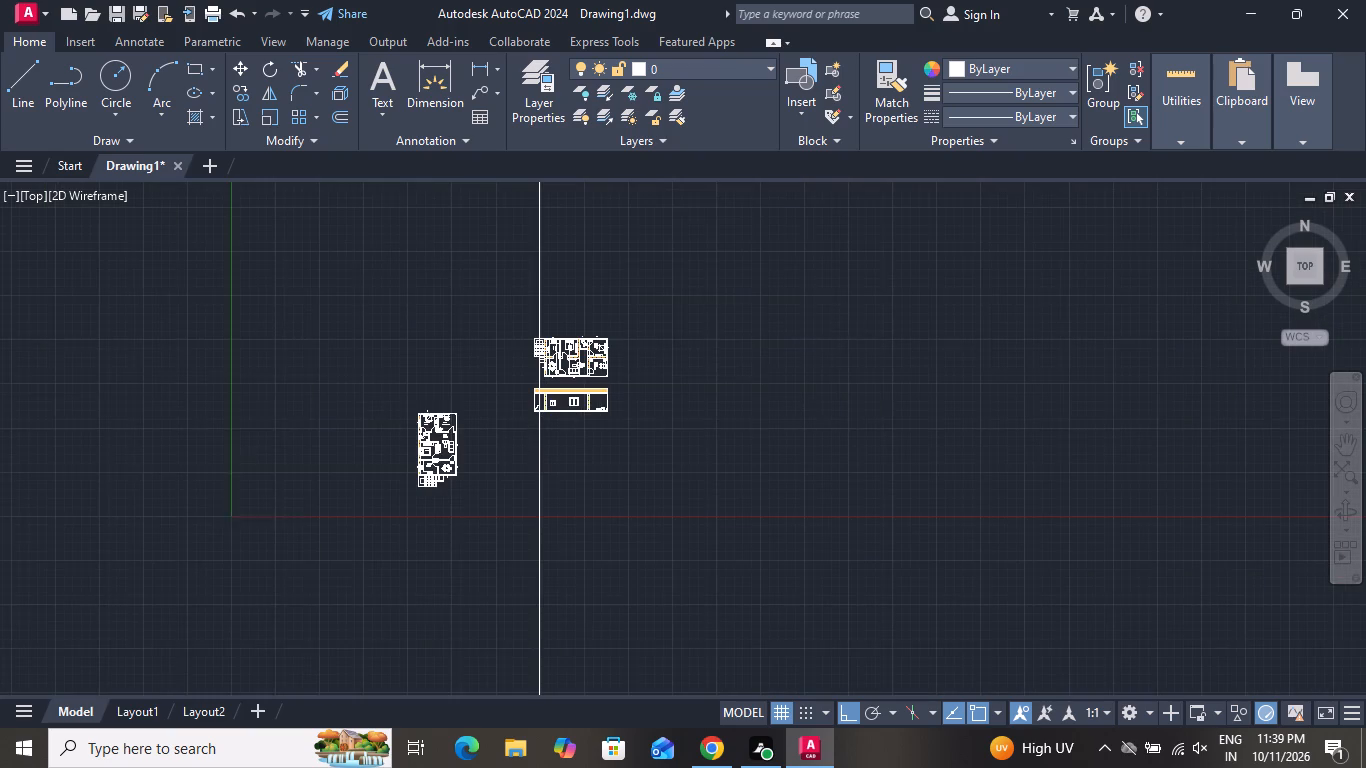
scroll(672, 344, up, 1)
scroll(341, 357, up, 2)
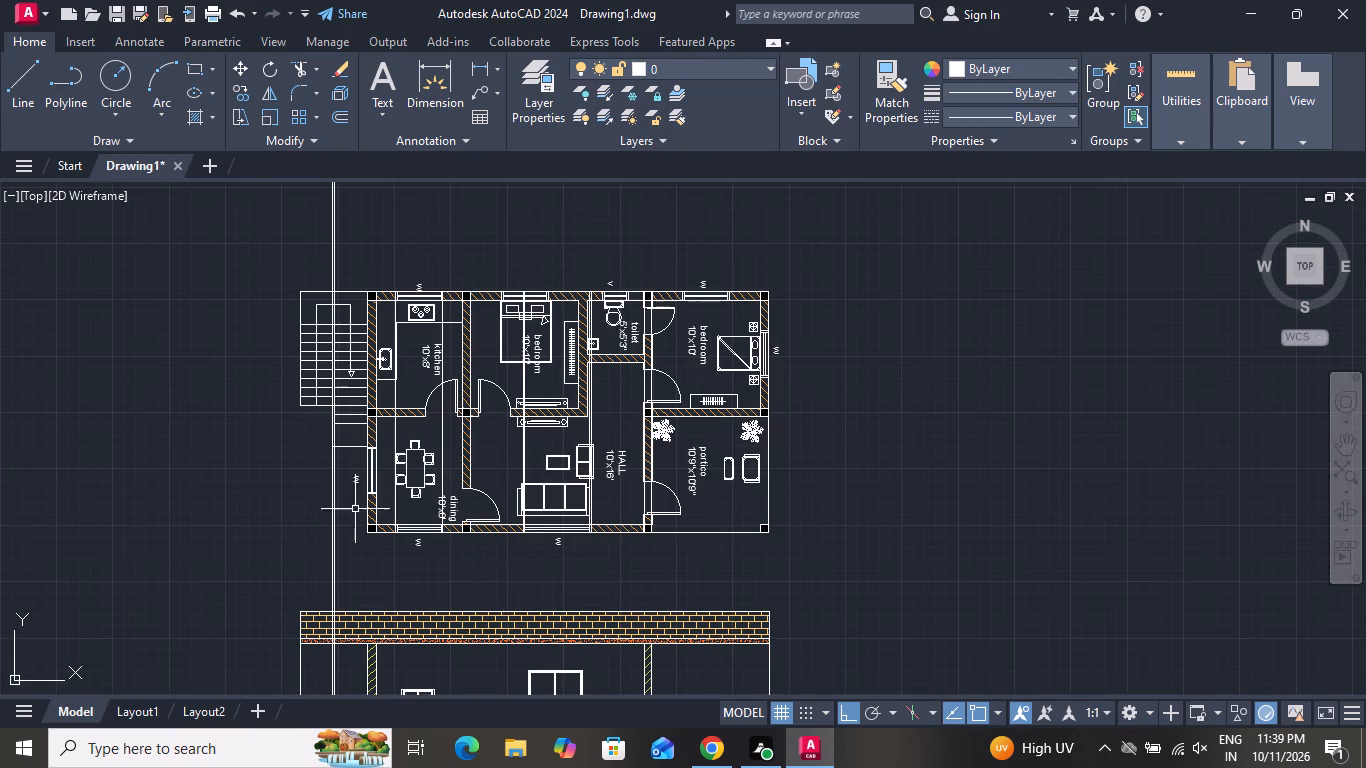
scroll(343, 451, down, 2)
scroll(370, 572, up, 6)
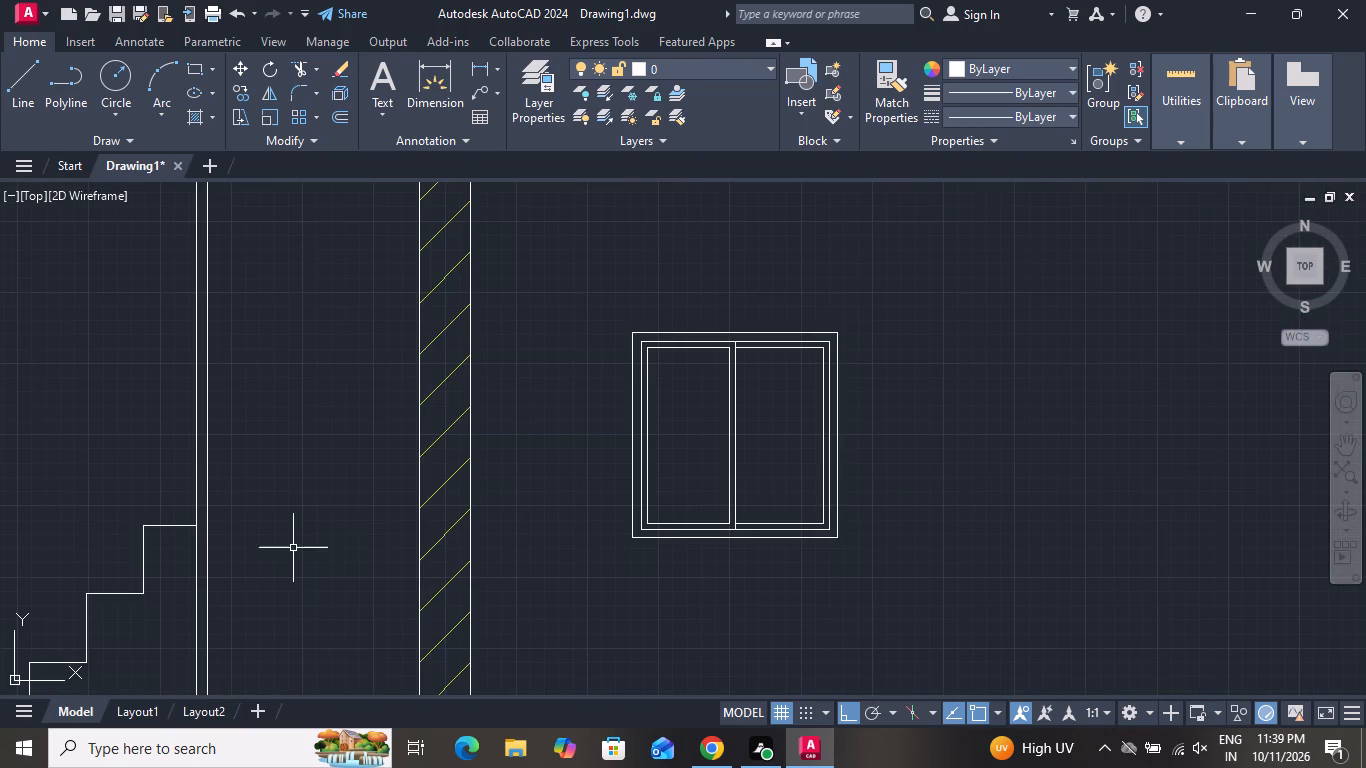
scroll(290, 527, down, 2)
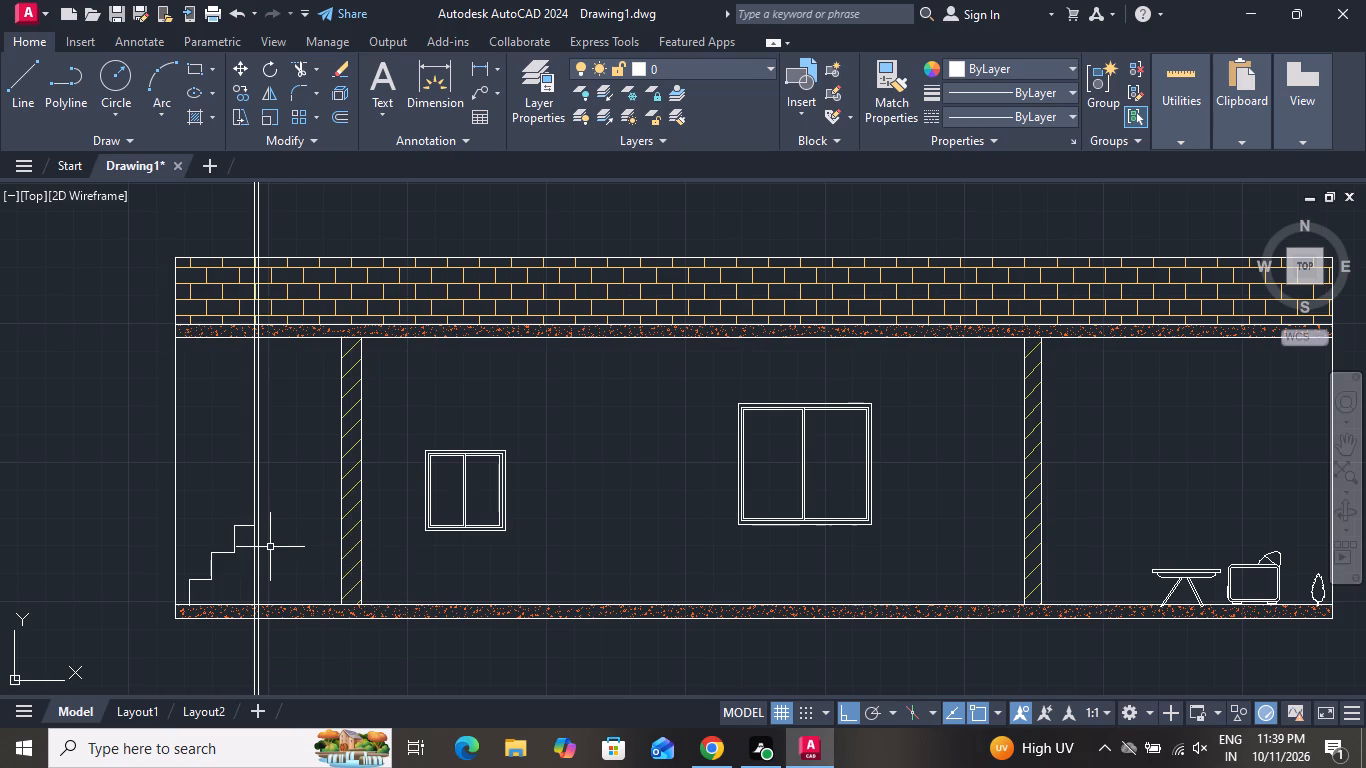
scroll(274, 548, down, 1)
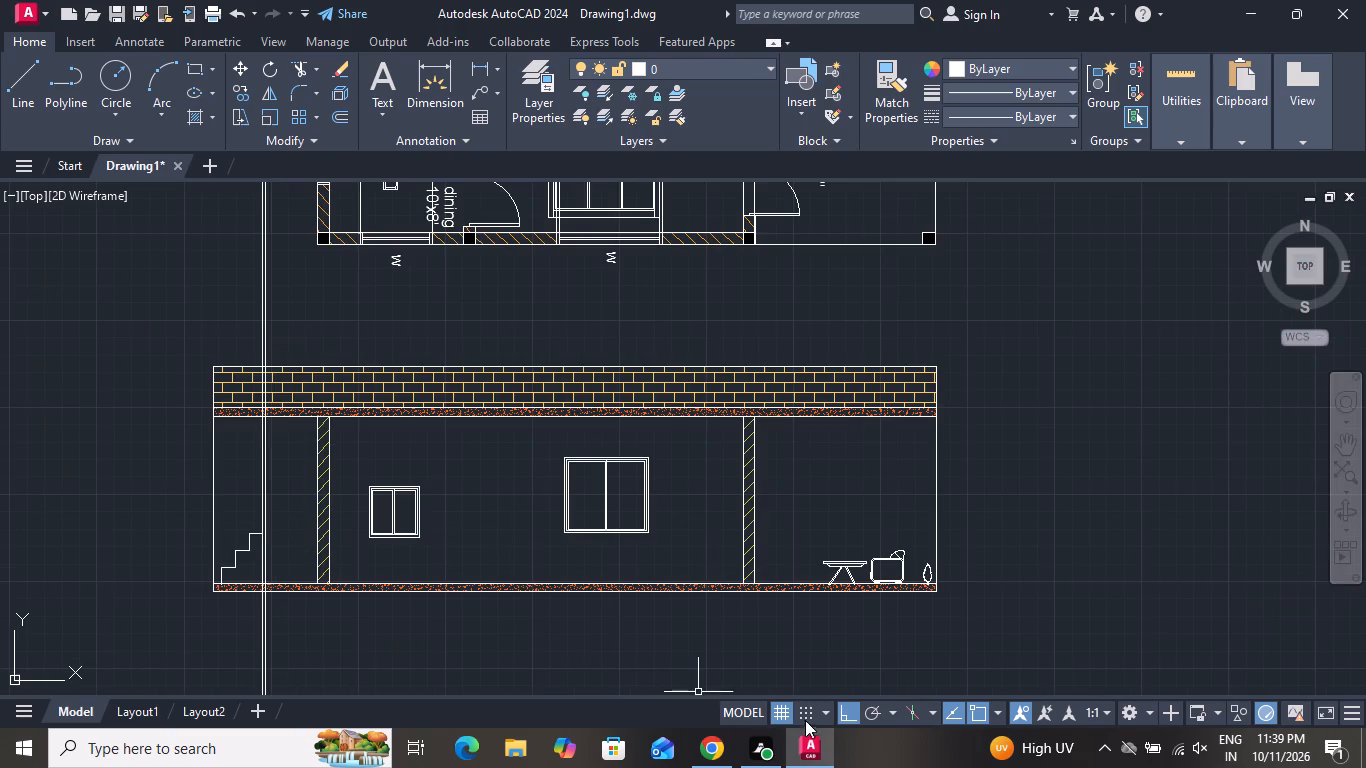
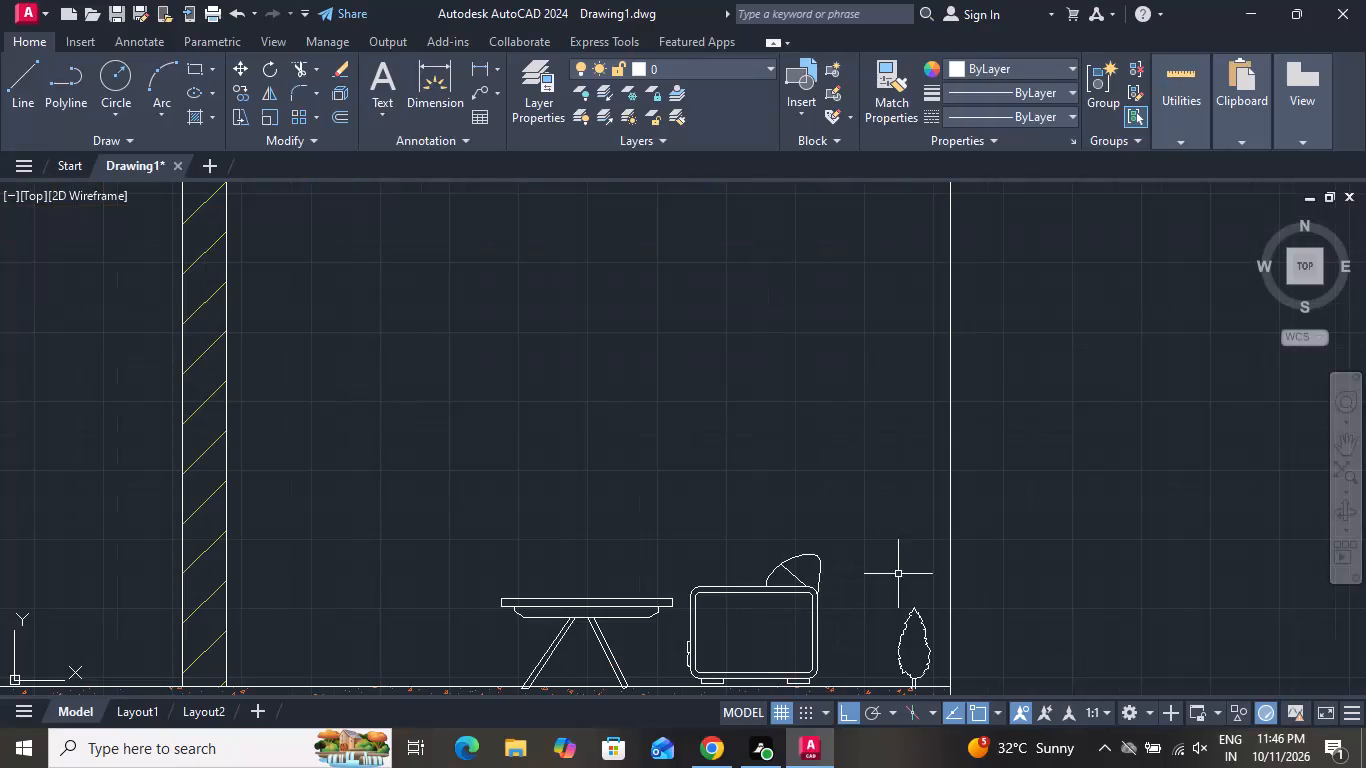
Scale the section's portico table, armchair and small plant together slightly larger about the armchair's upper corner nearest the table.
click(927, 573)
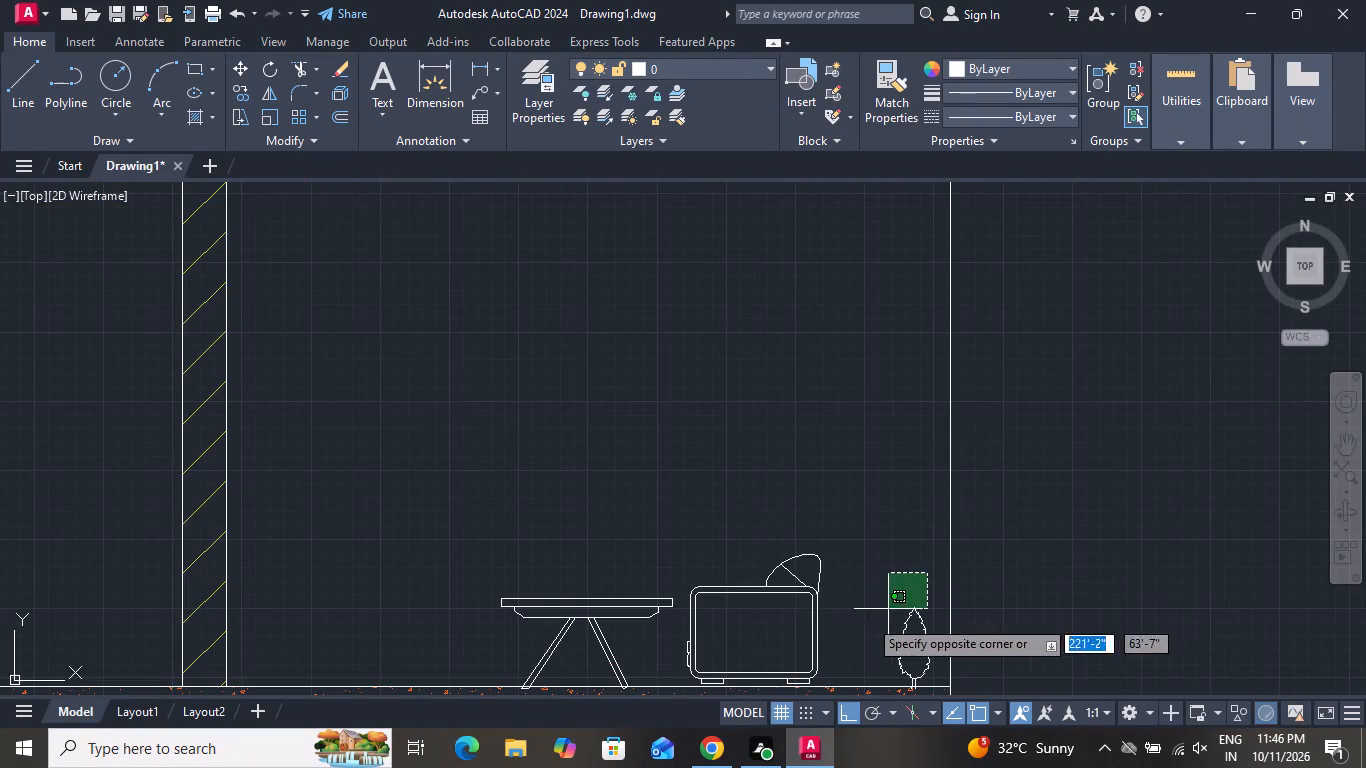
click(478, 661)
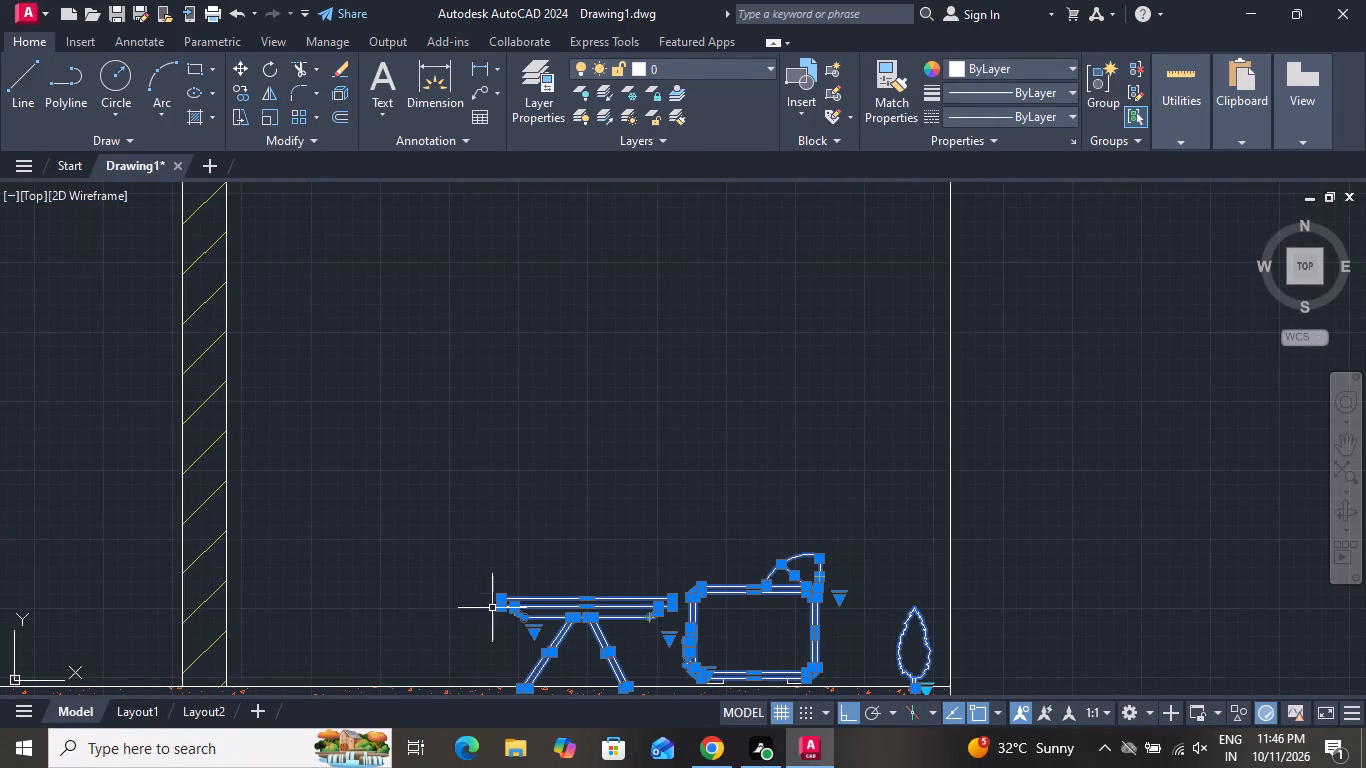
scroll(739, 678, up, 2)
scroll(828, 696, down, 1)
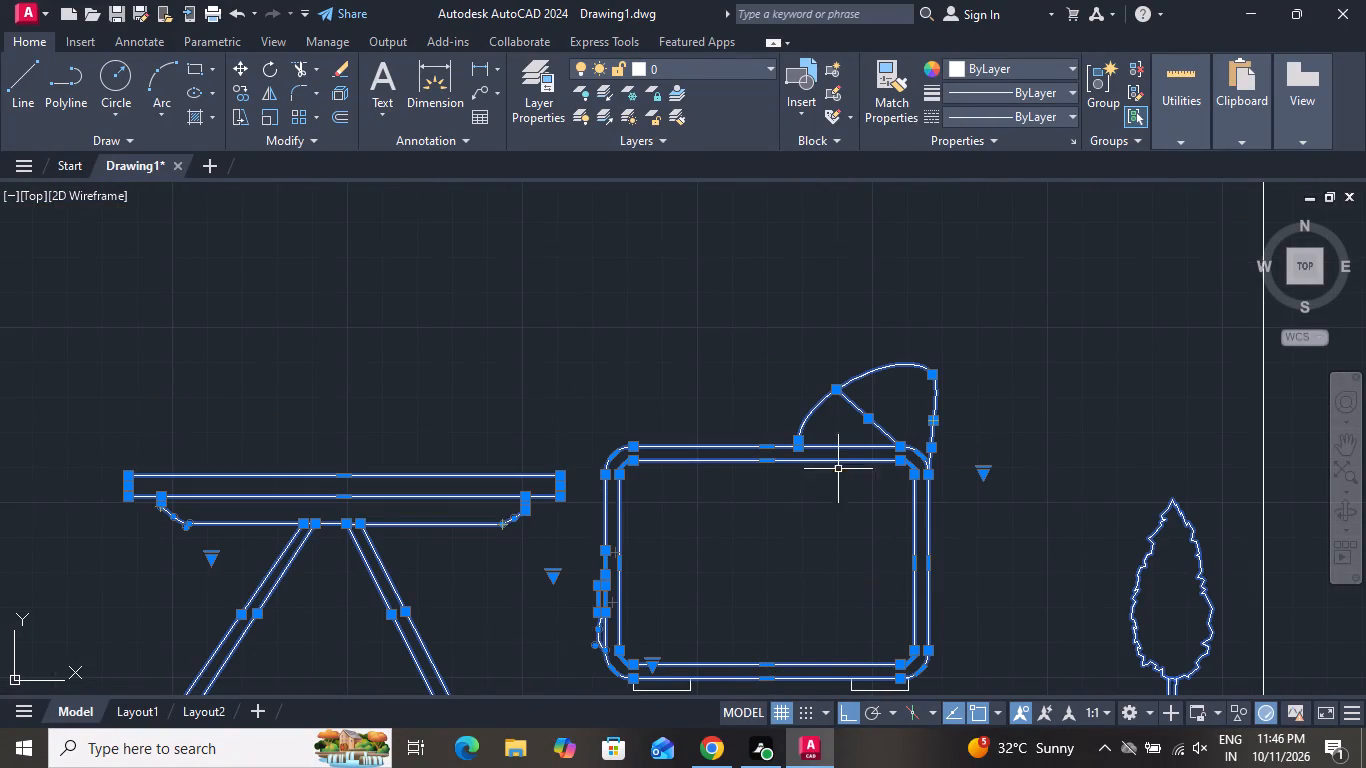
scroll(846, 419, down, 4)
scroll(859, 462, up, 6)
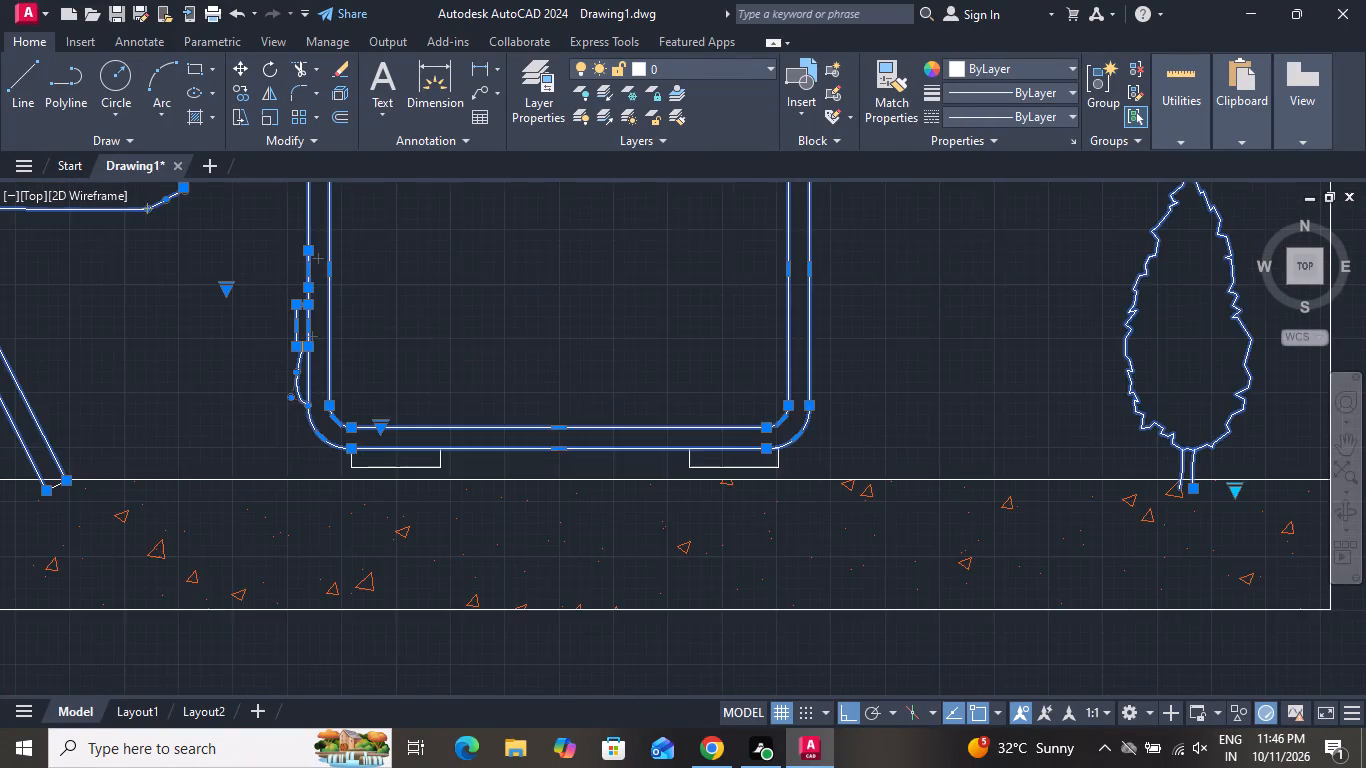
click(763, 463)
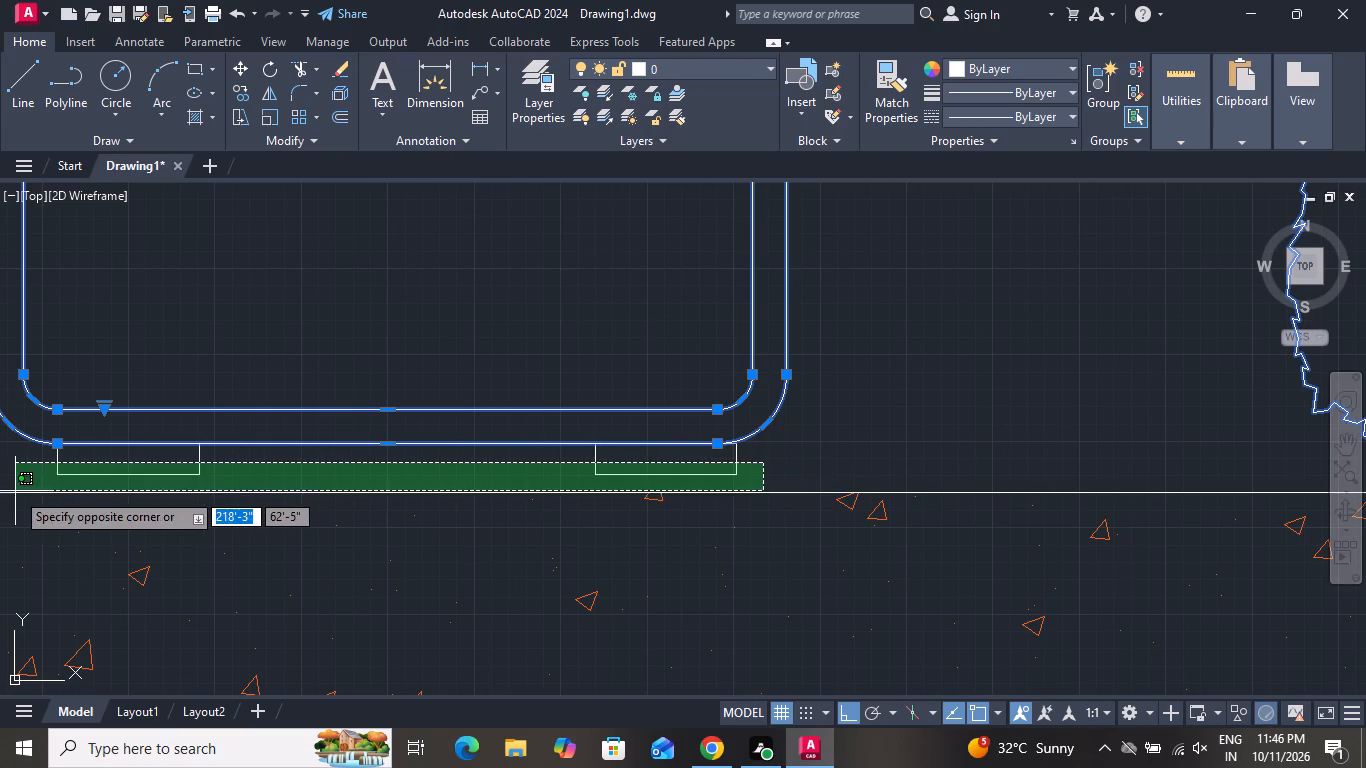
click(12, 484)
scroll(288, 587, up, 1)
scroll(291, 588, down, 3)
scroll(373, 604, down, 1)
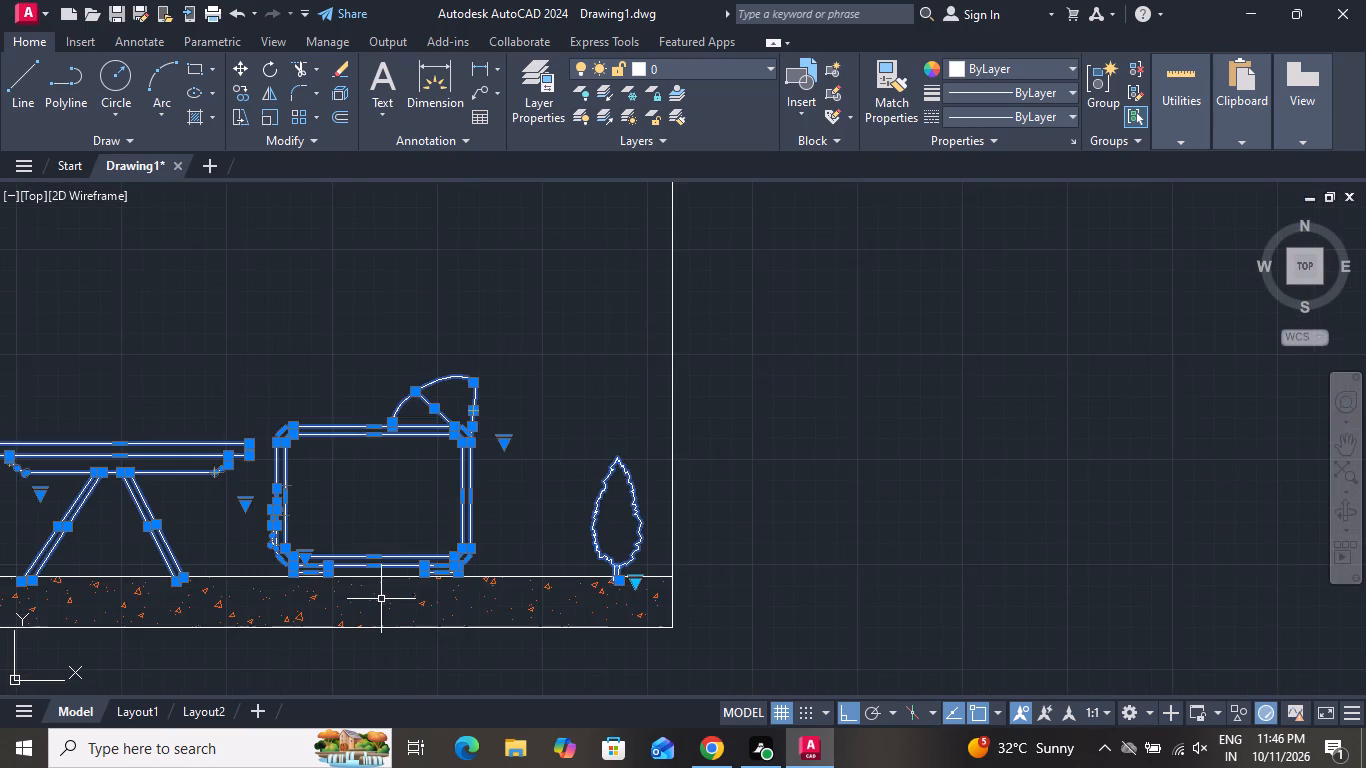
scroll(382, 598, down, 2)
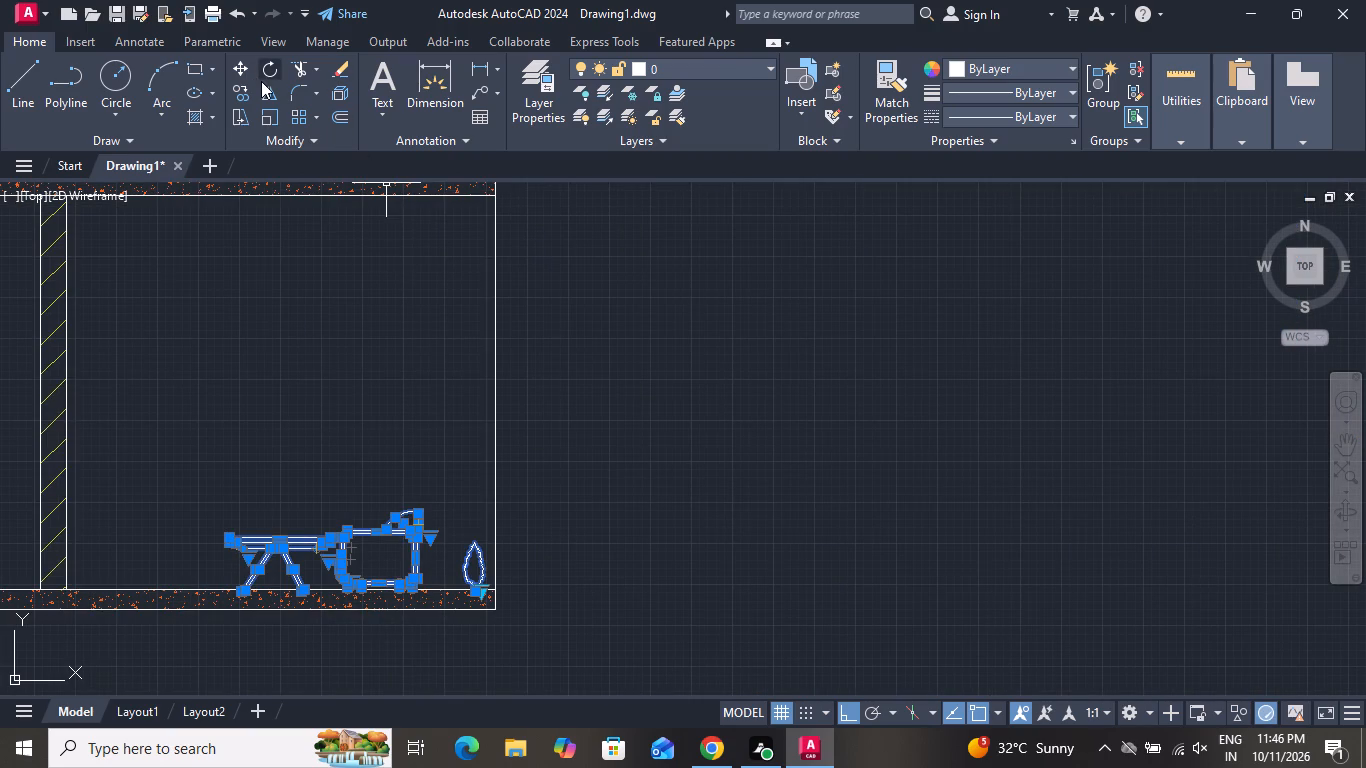
click(262, 118)
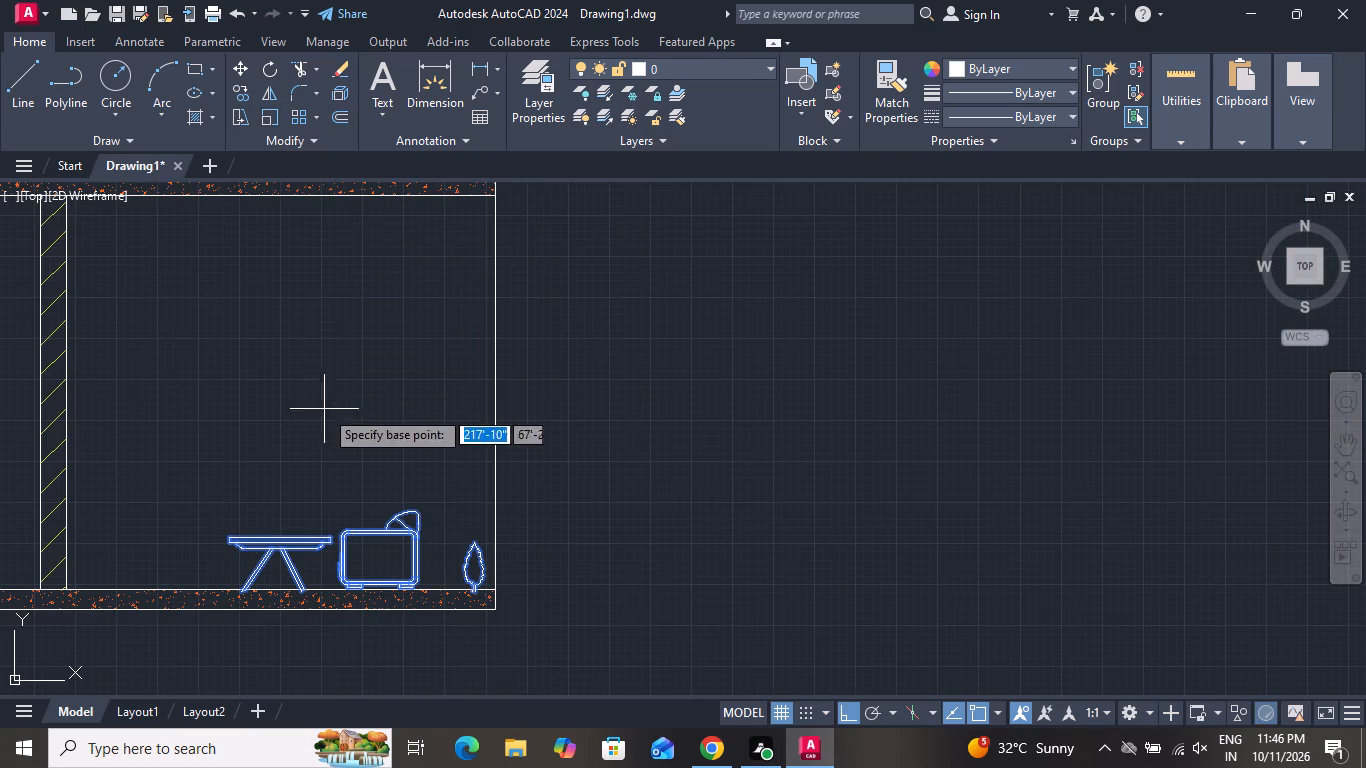
click(343, 529)
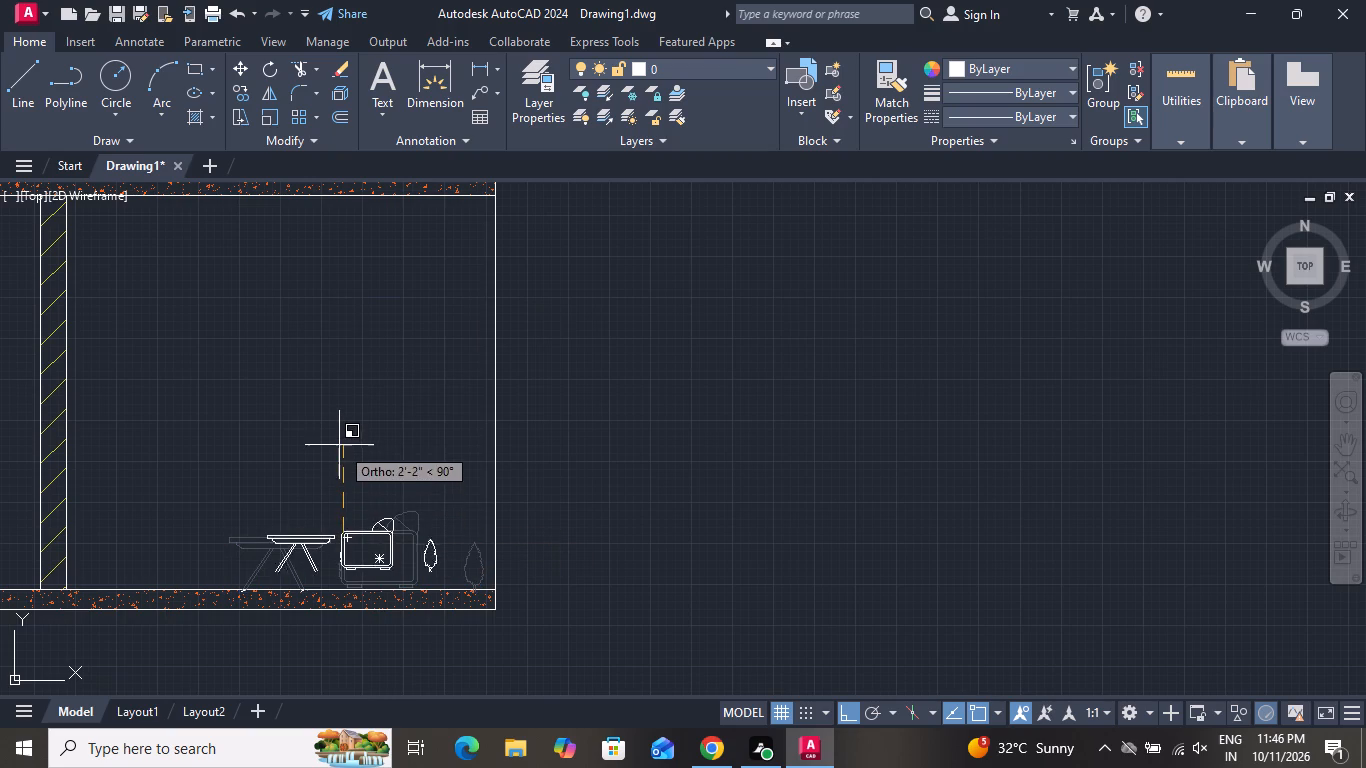
click(332, 397)
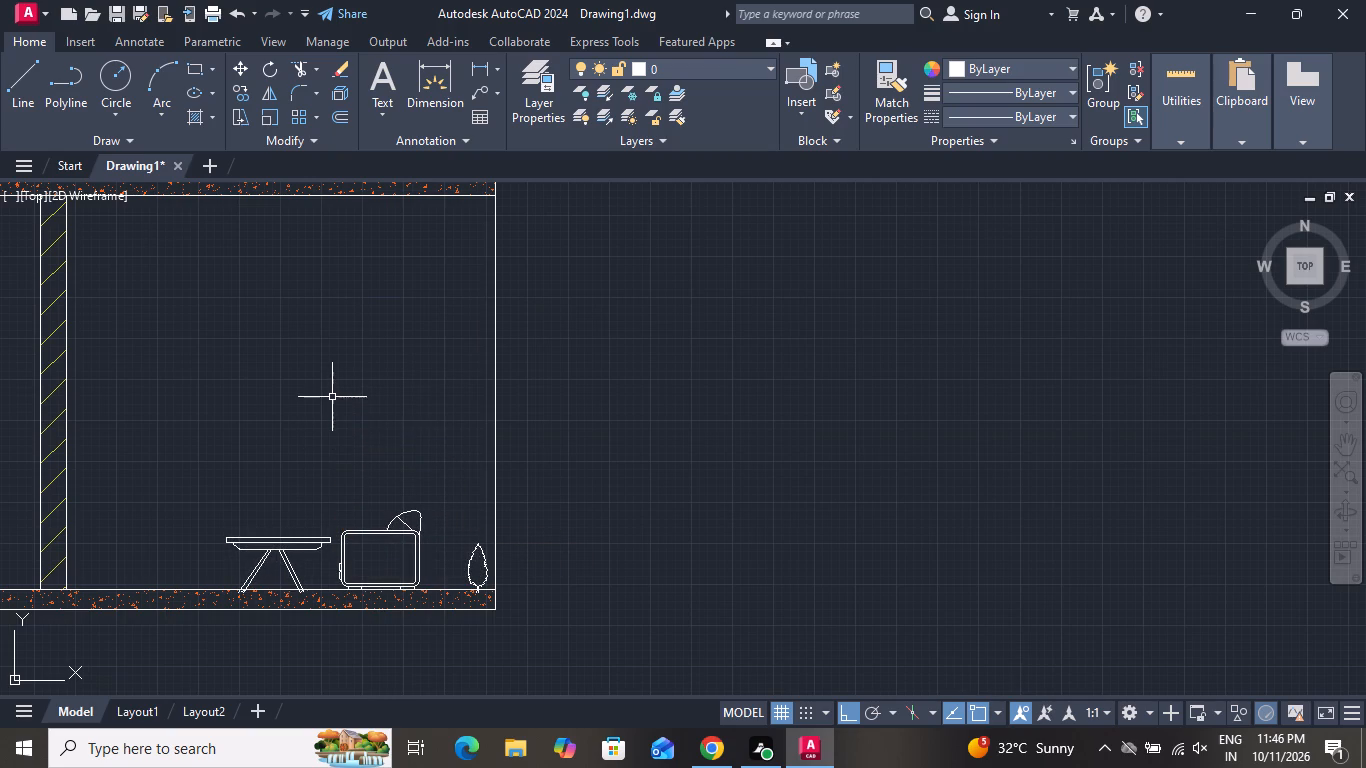
Move the small plant beside the armchair up so its trunk base rests on the floor line.
scroll(473, 598, up, 3)
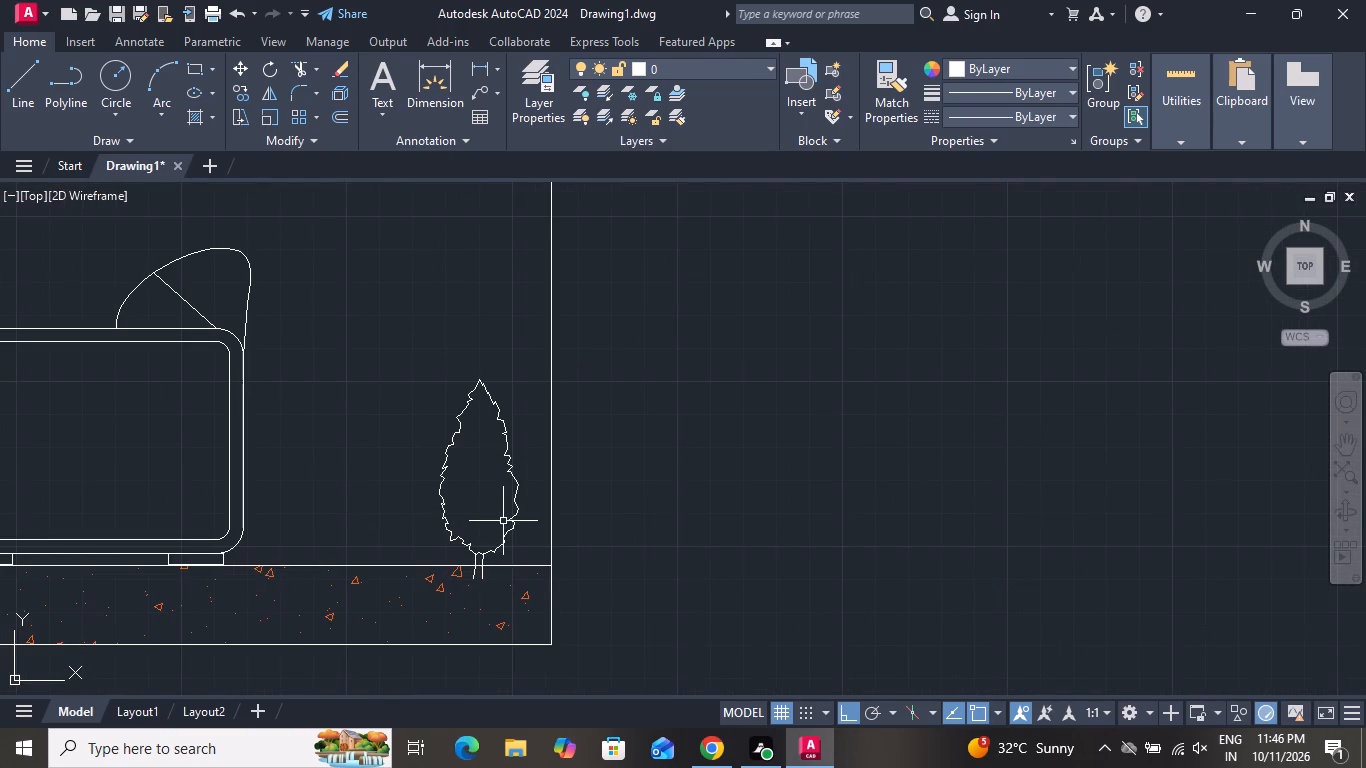
click(514, 511)
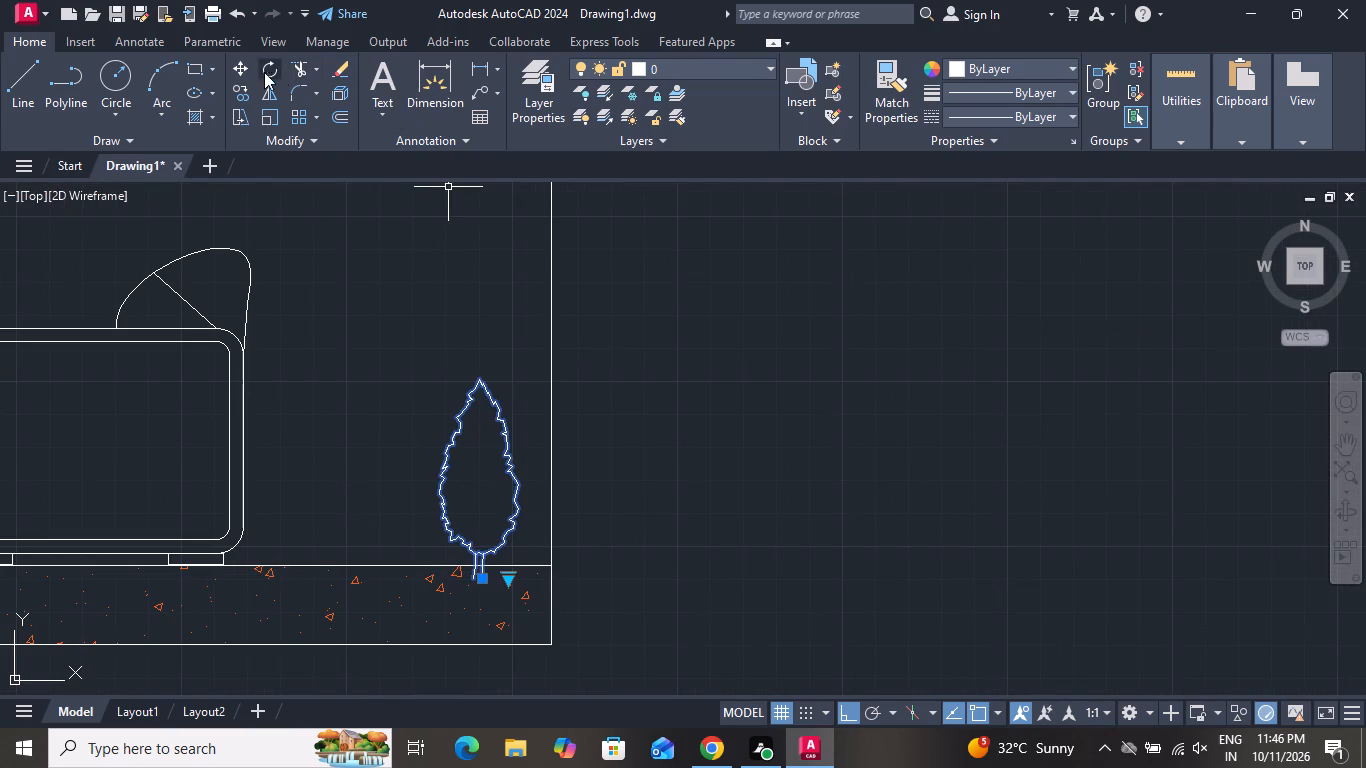
click(252, 72)
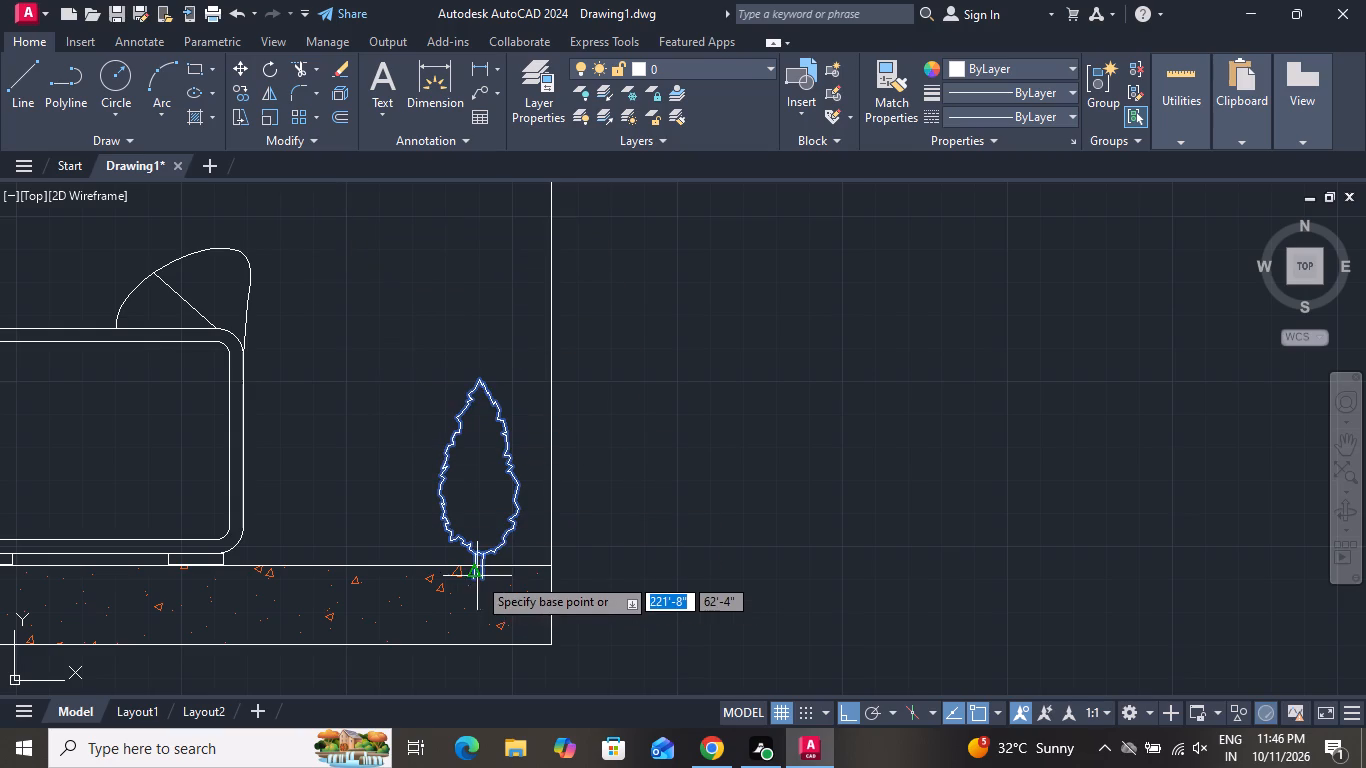
click(483, 579)
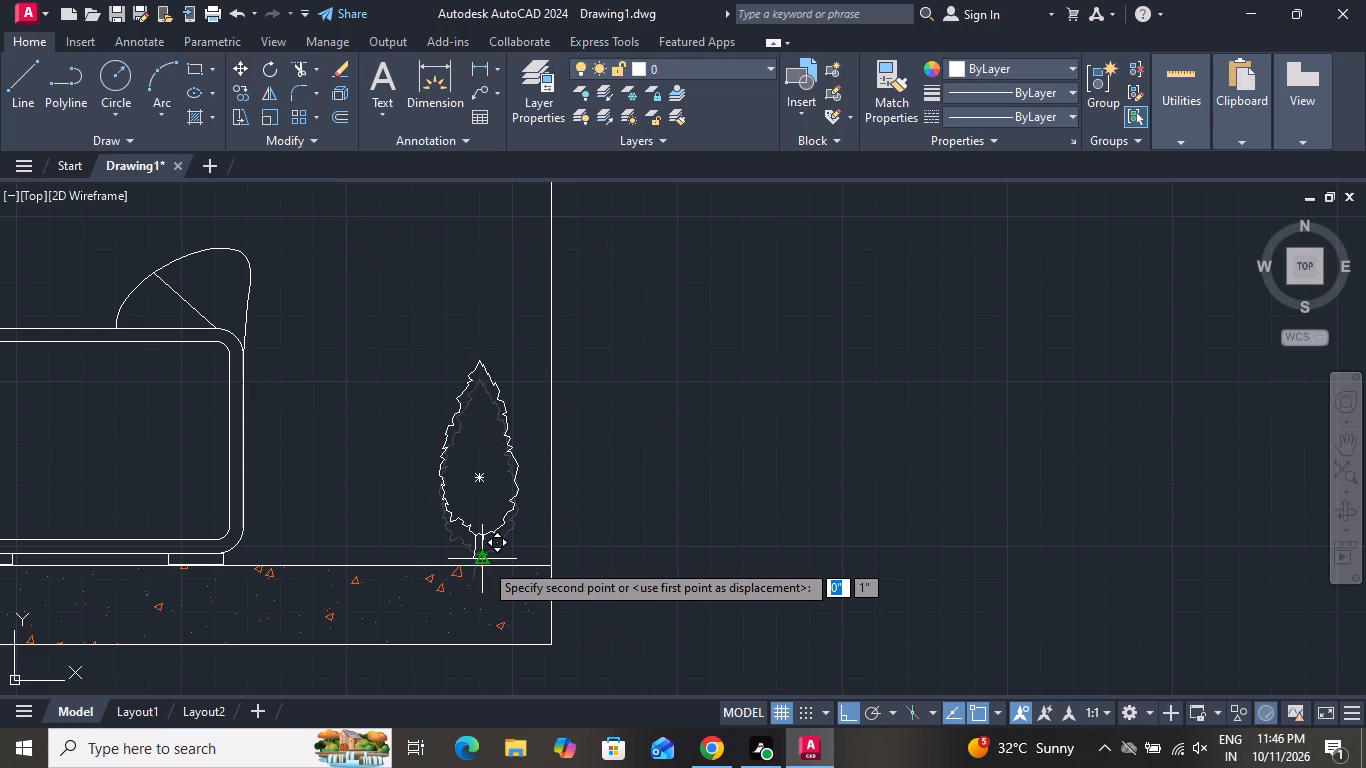
click(484, 567)
Copy the small plant horizontally about 8'-0" along the floor to the far side of the table, near the hatched wall.
scroll(523, 516, down, 3)
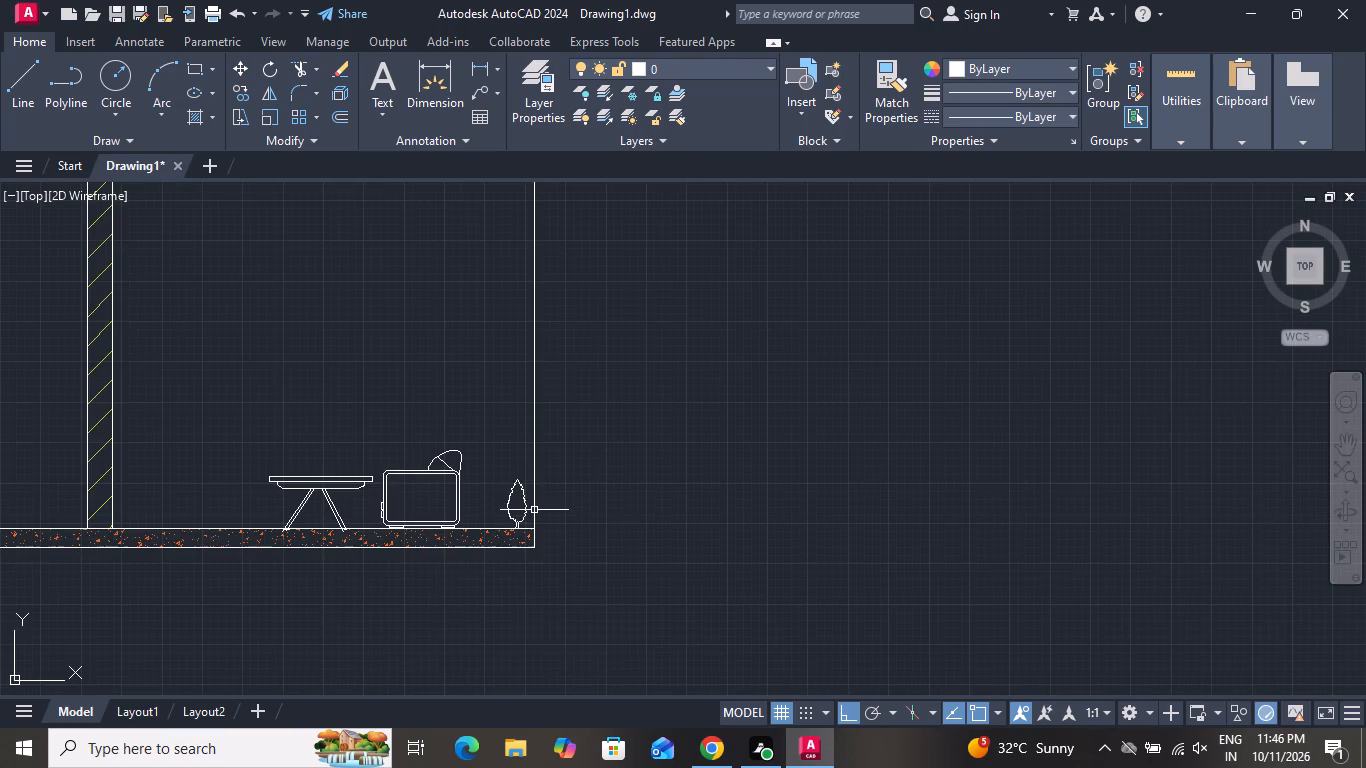
scroll(535, 508, down, 3)
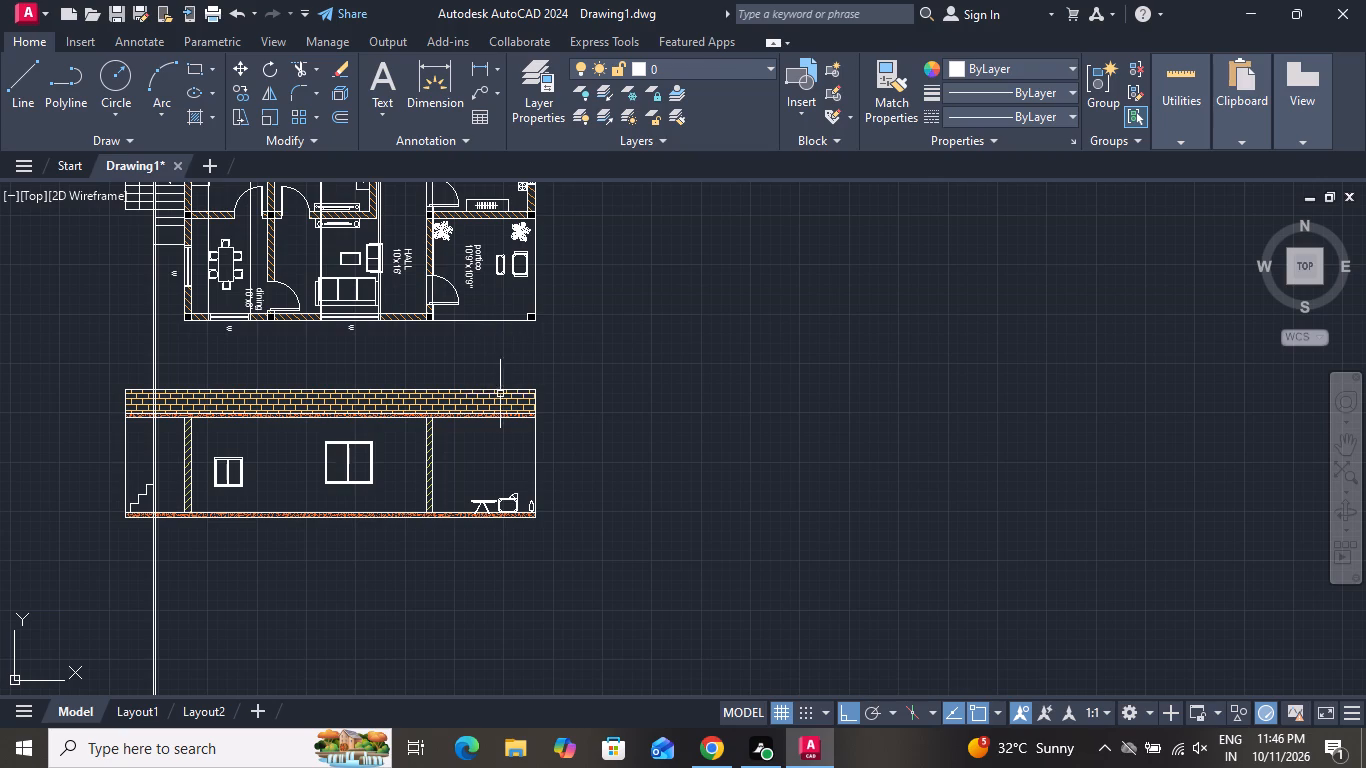
scroll(528, 514, up, 3)
click(523, 498)
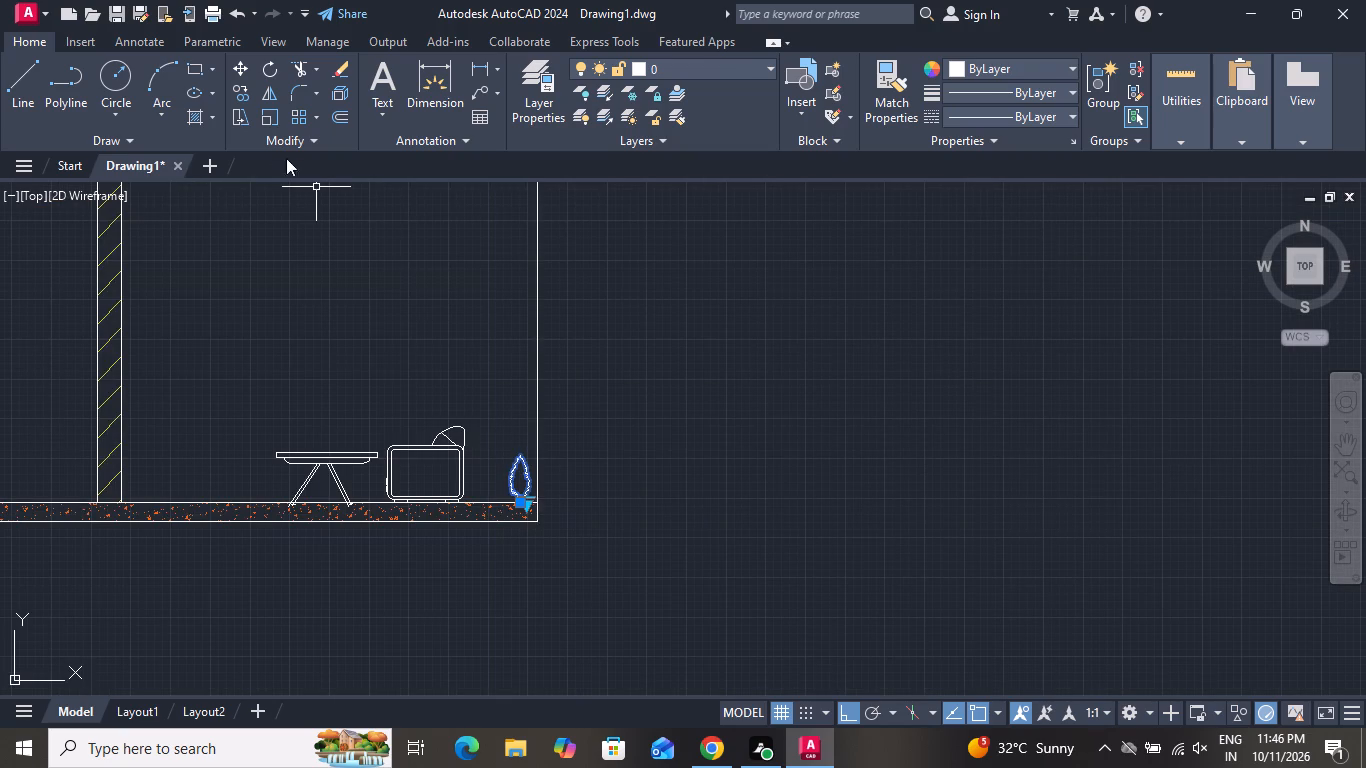
click(232, 91)
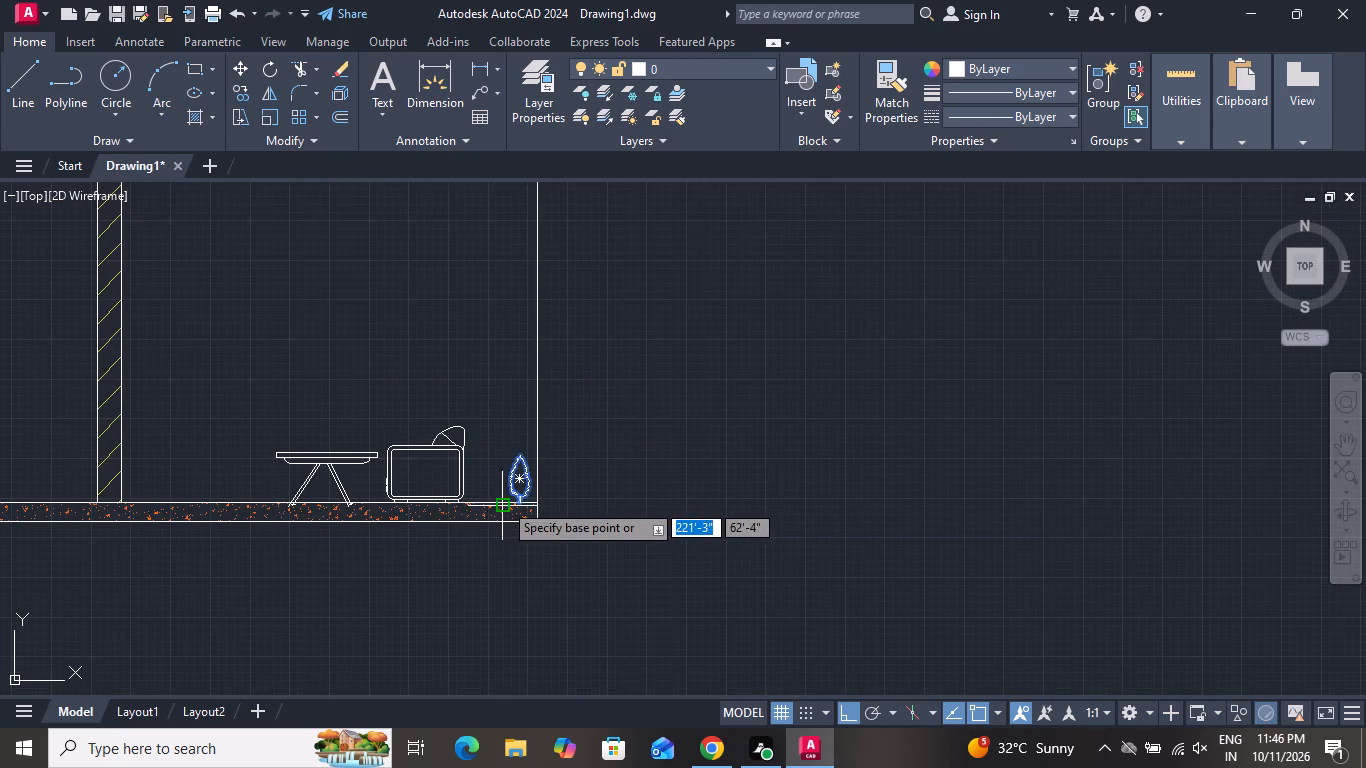
click(518, 501)
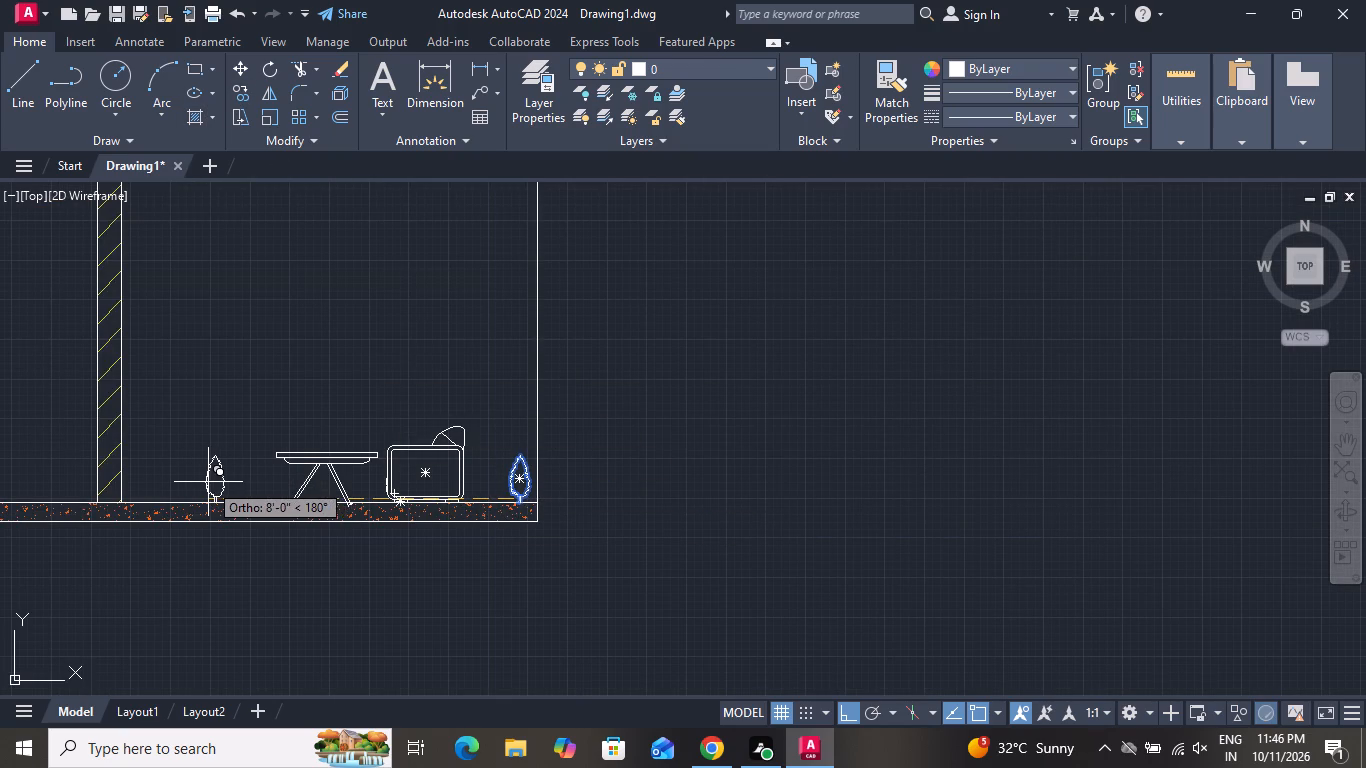
click(208, 482)
right_click(283, 568)
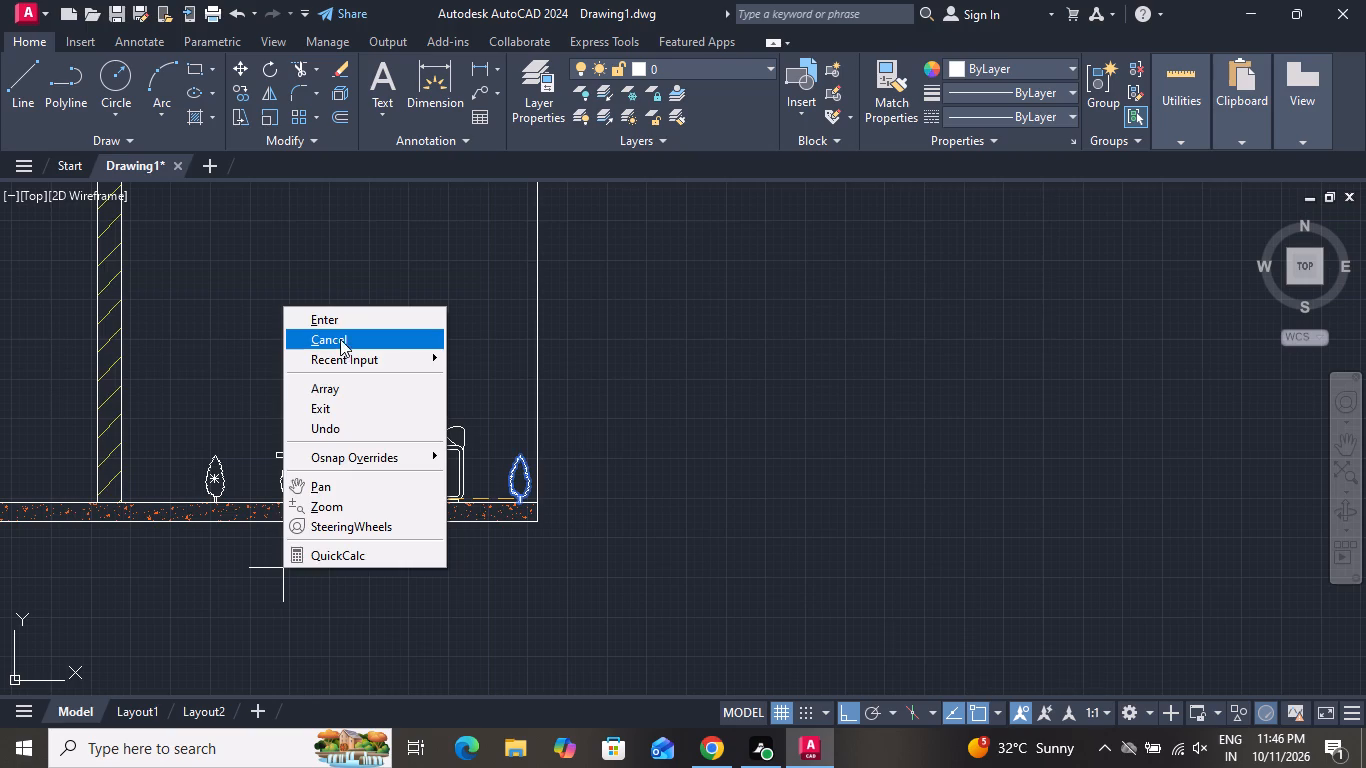
click(341, 338)
Compare the section's portico furniture, windows and stair with the rotated floor plan above it.
scroll(501, 423, down, 3)
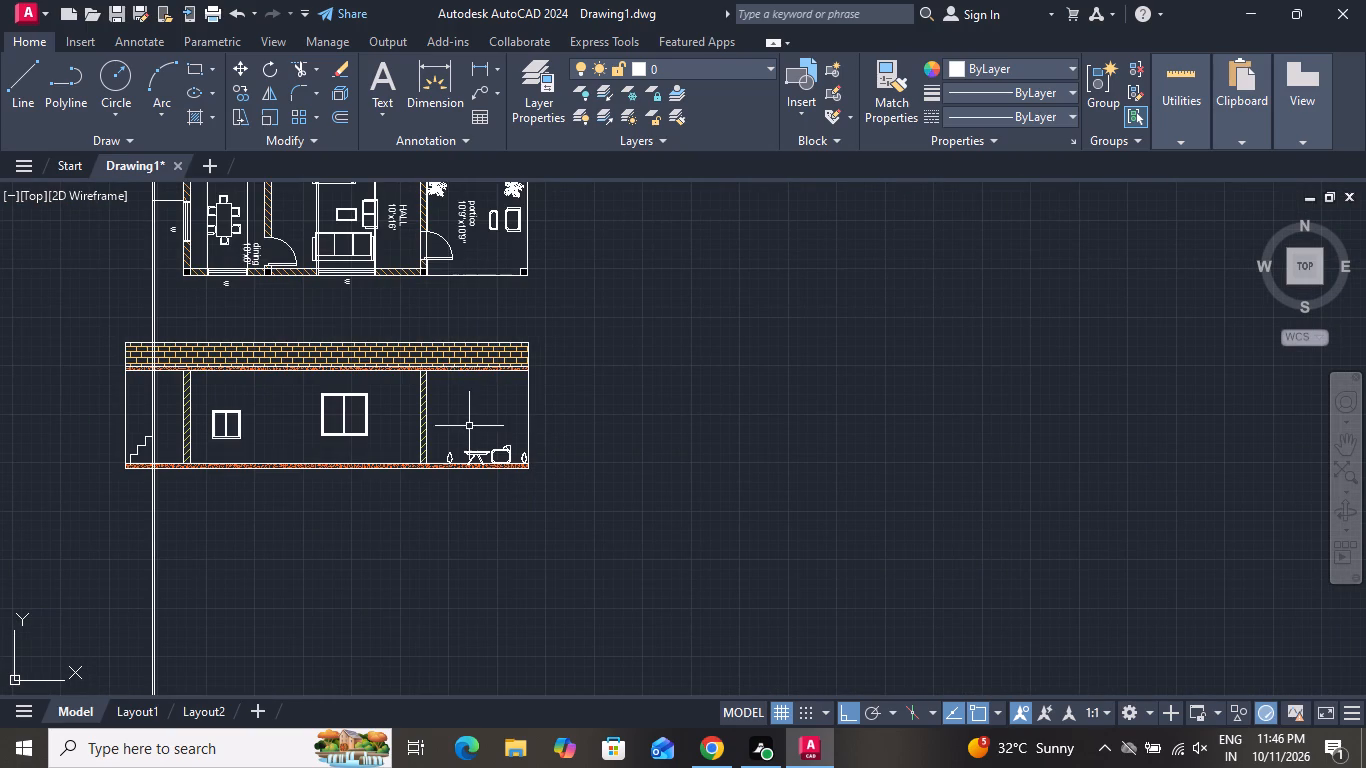
scroll(472, 432, down, 2)
scroll(468, 365, up, 2)
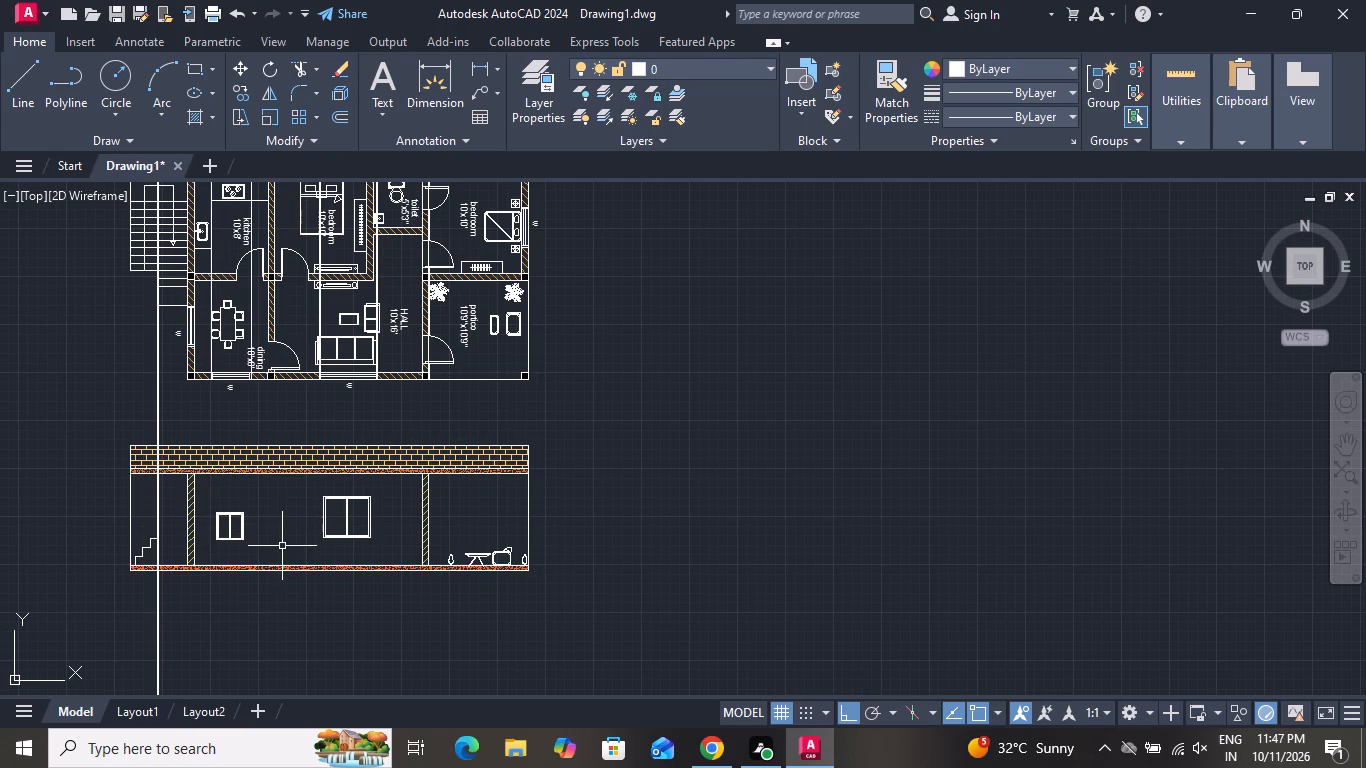
scroll(284, 547, up, 1)
scroll(366, 520, down, 1)
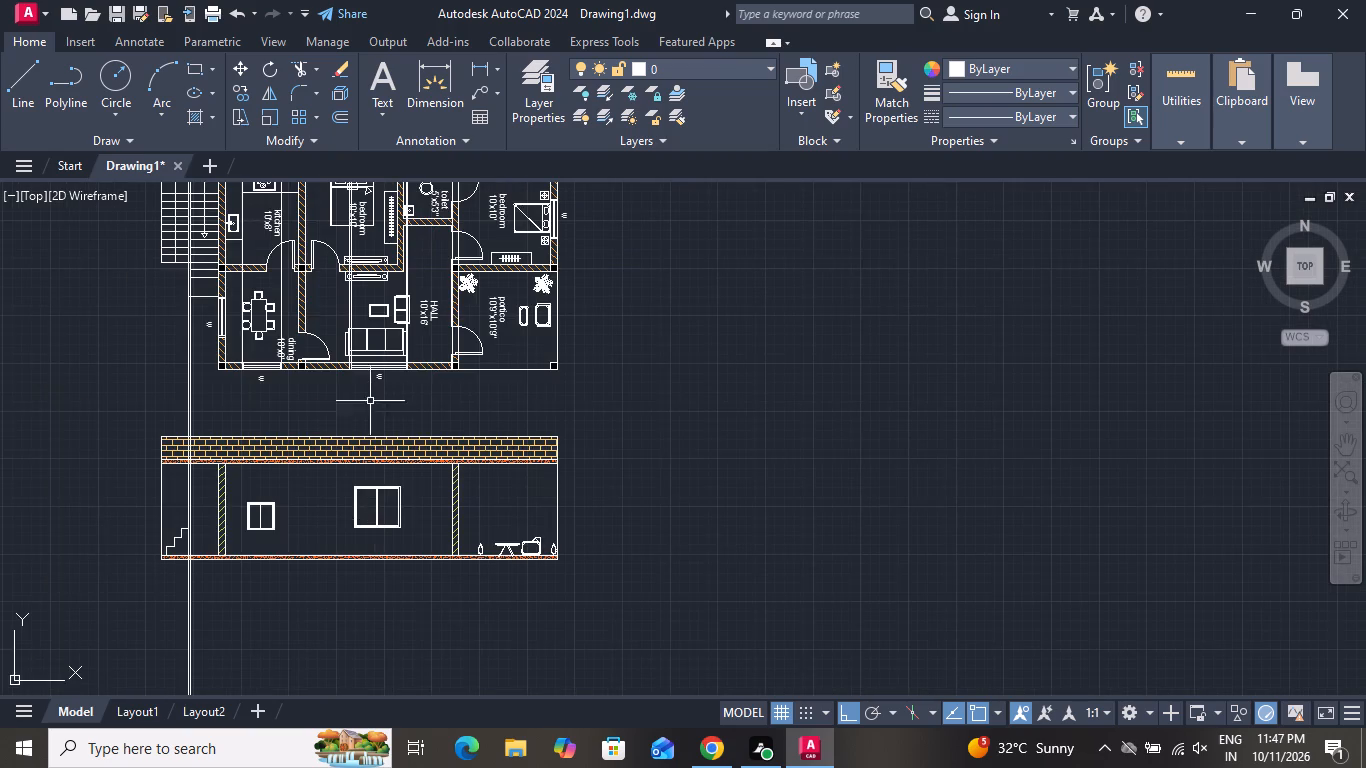
scroll(370, 387, down, 1)
scroll(329, 397, up, 1)
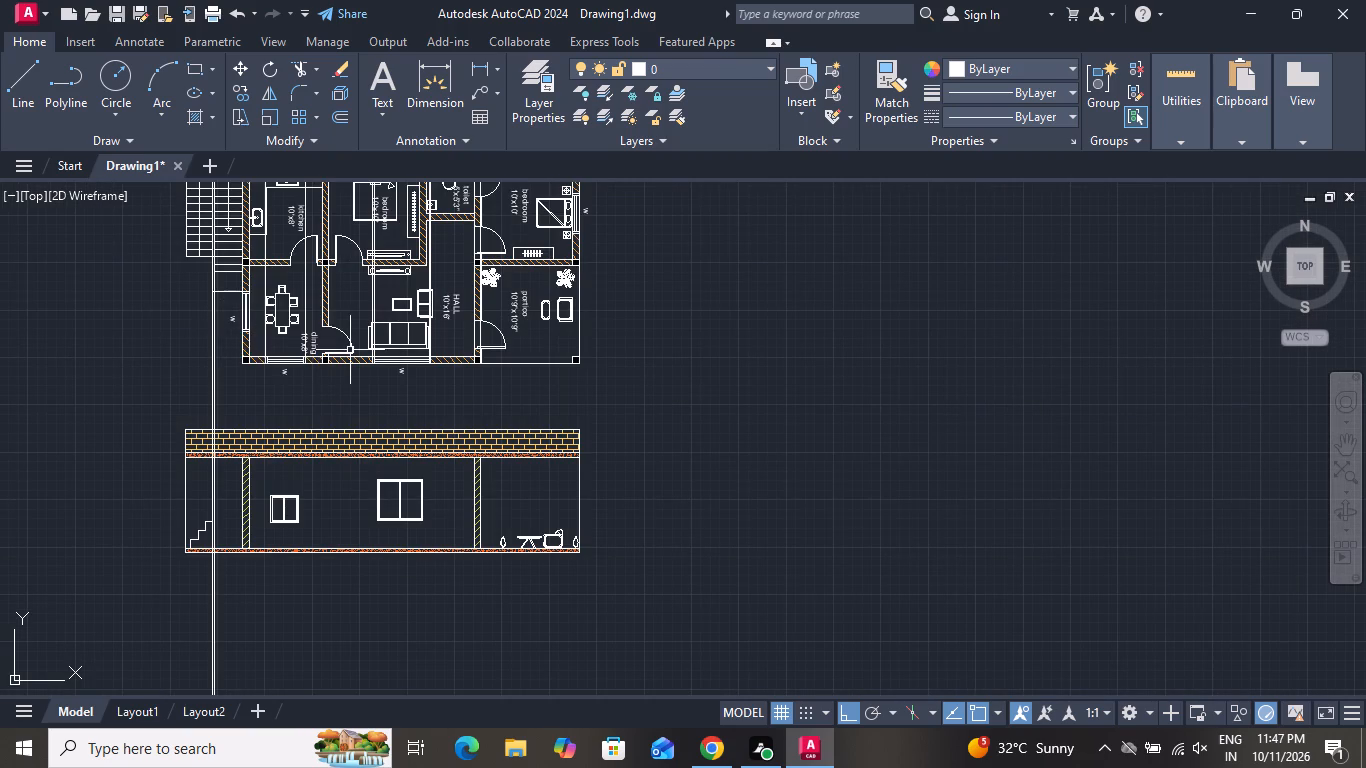
scroll(240, 339, up, 1)
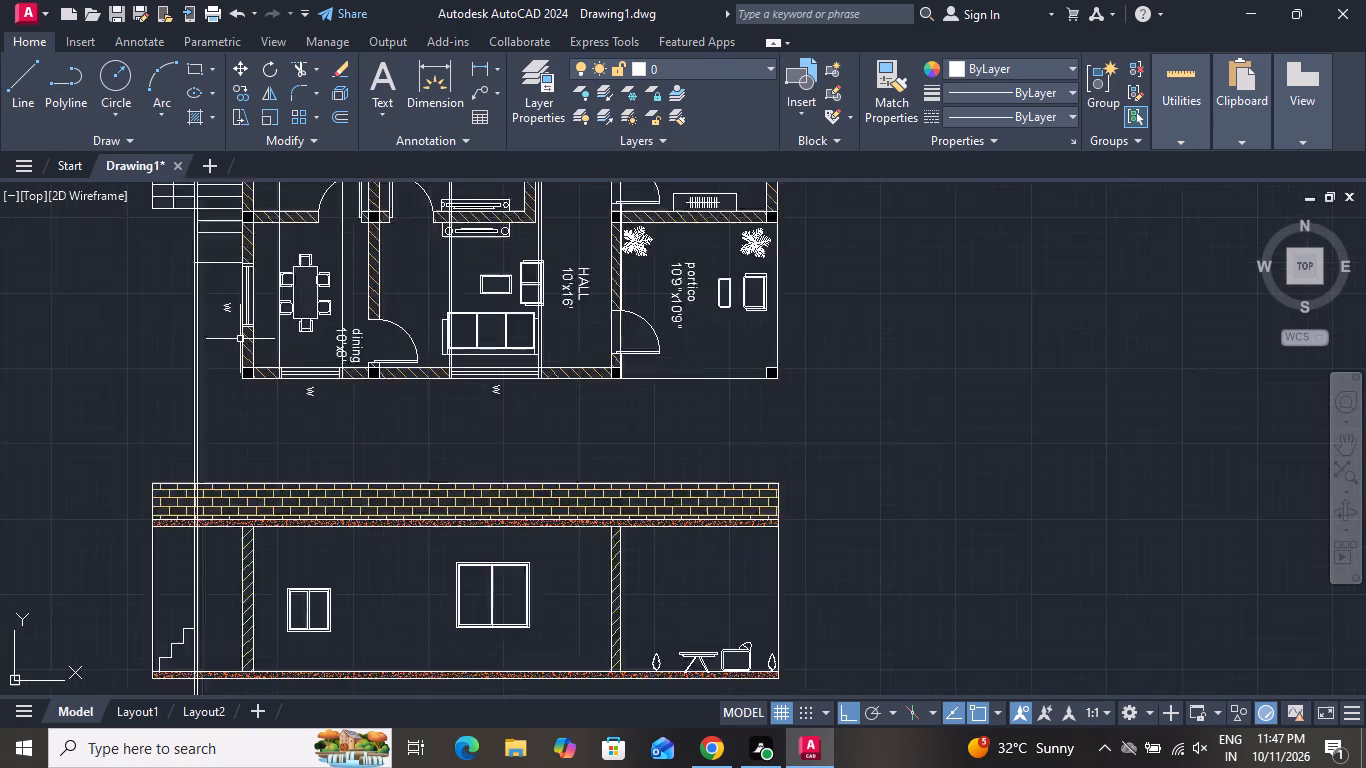
scroll(240, 339, up, 1)
scroll(240, 339, down, 2)
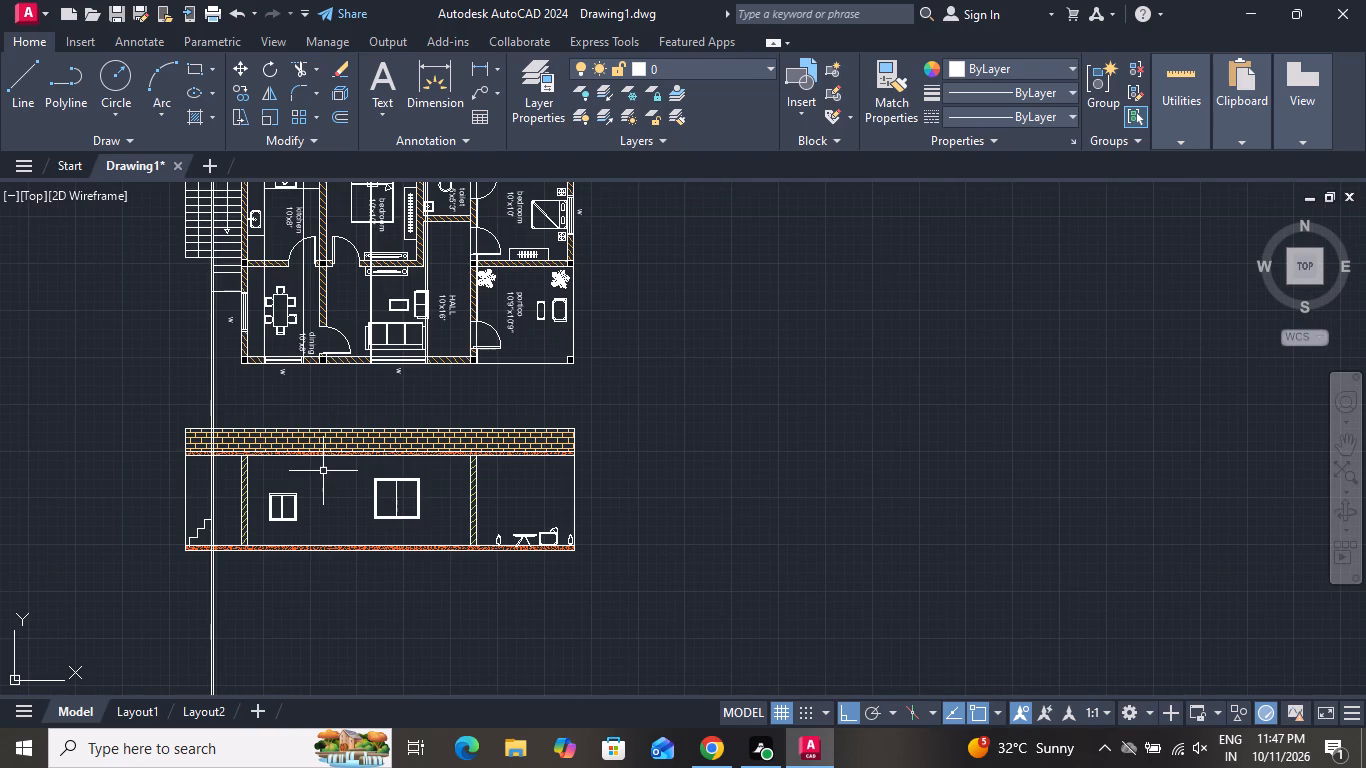
scroll(324, 472, down, 1)
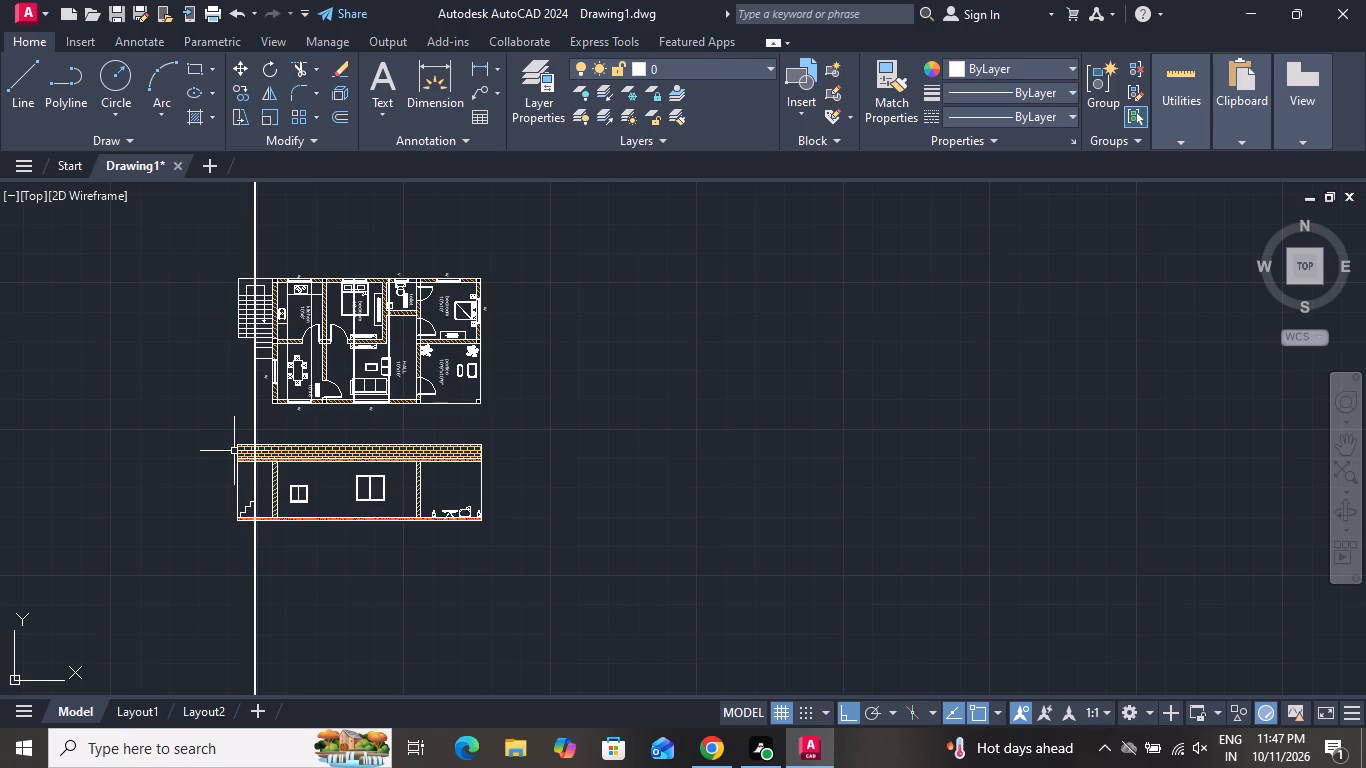
Draw a sloping line from the foot of the section stair's first riser to the third tread's end at the nearer construction line.
scroll(259, 506, up, 3)
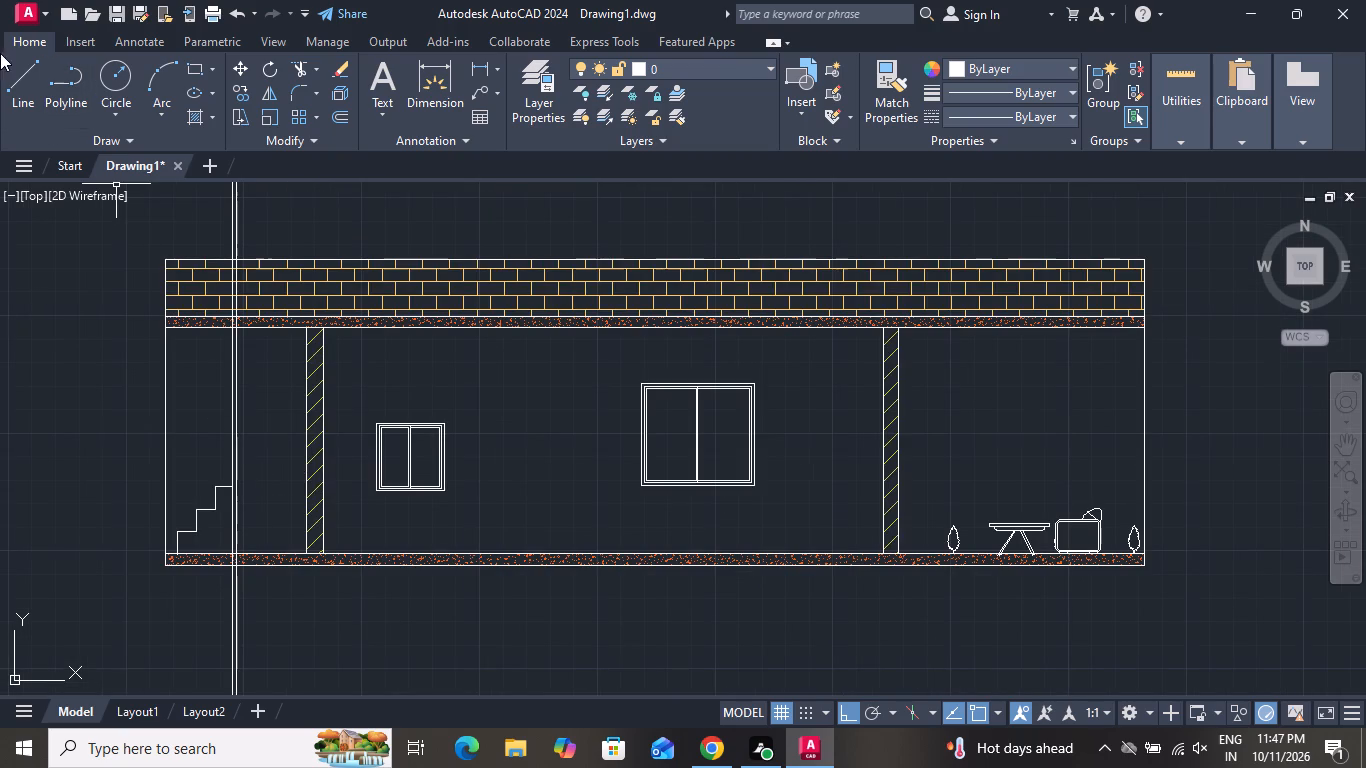
click(12, 83)
scroll(179, 541, up, 4)
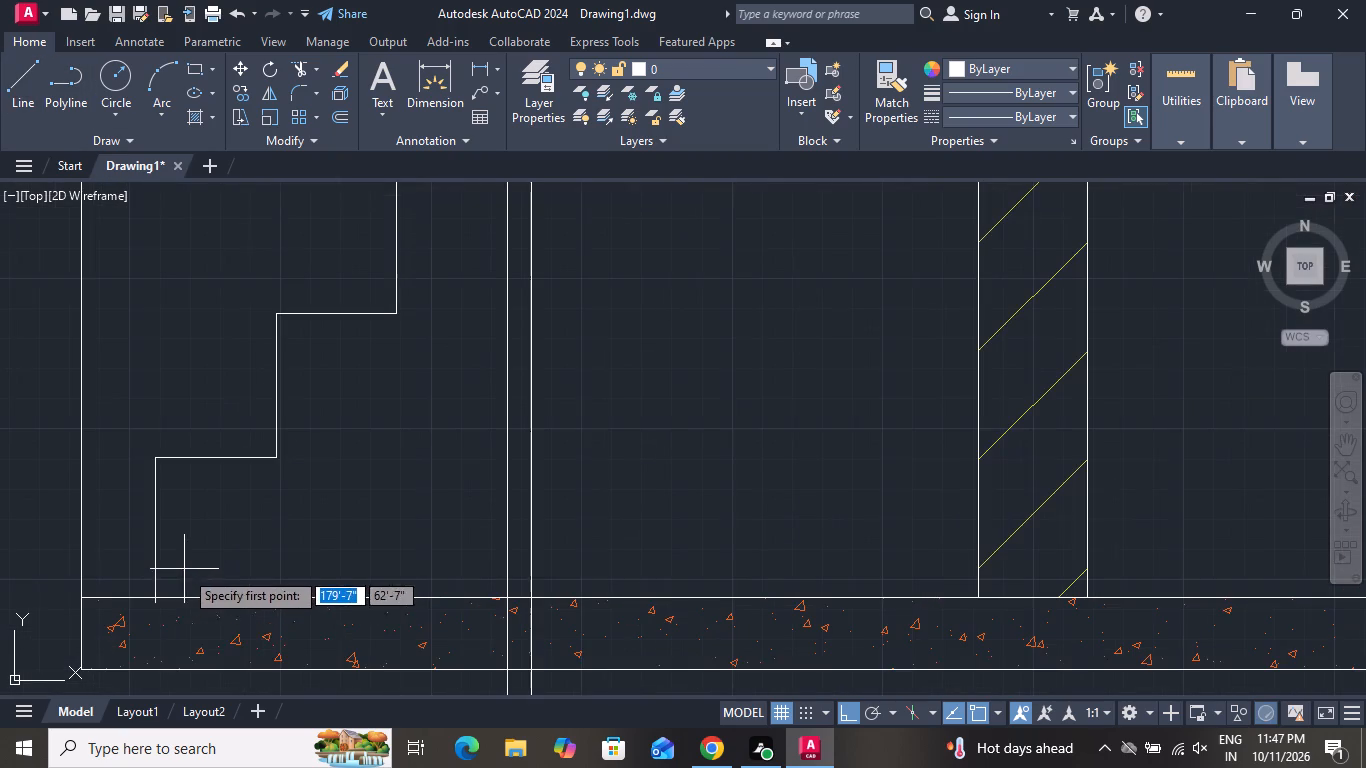
click(158, 603)
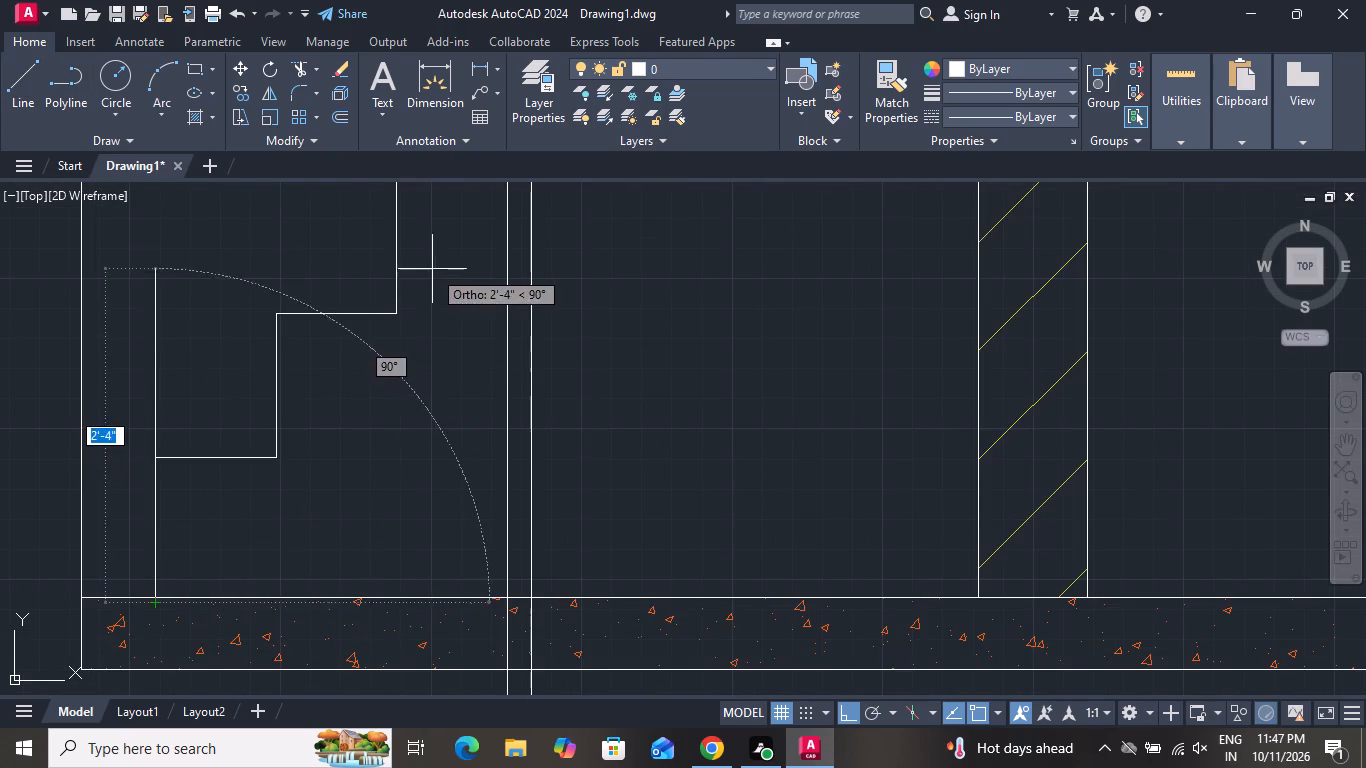
scroll(465, 327, down, 3)
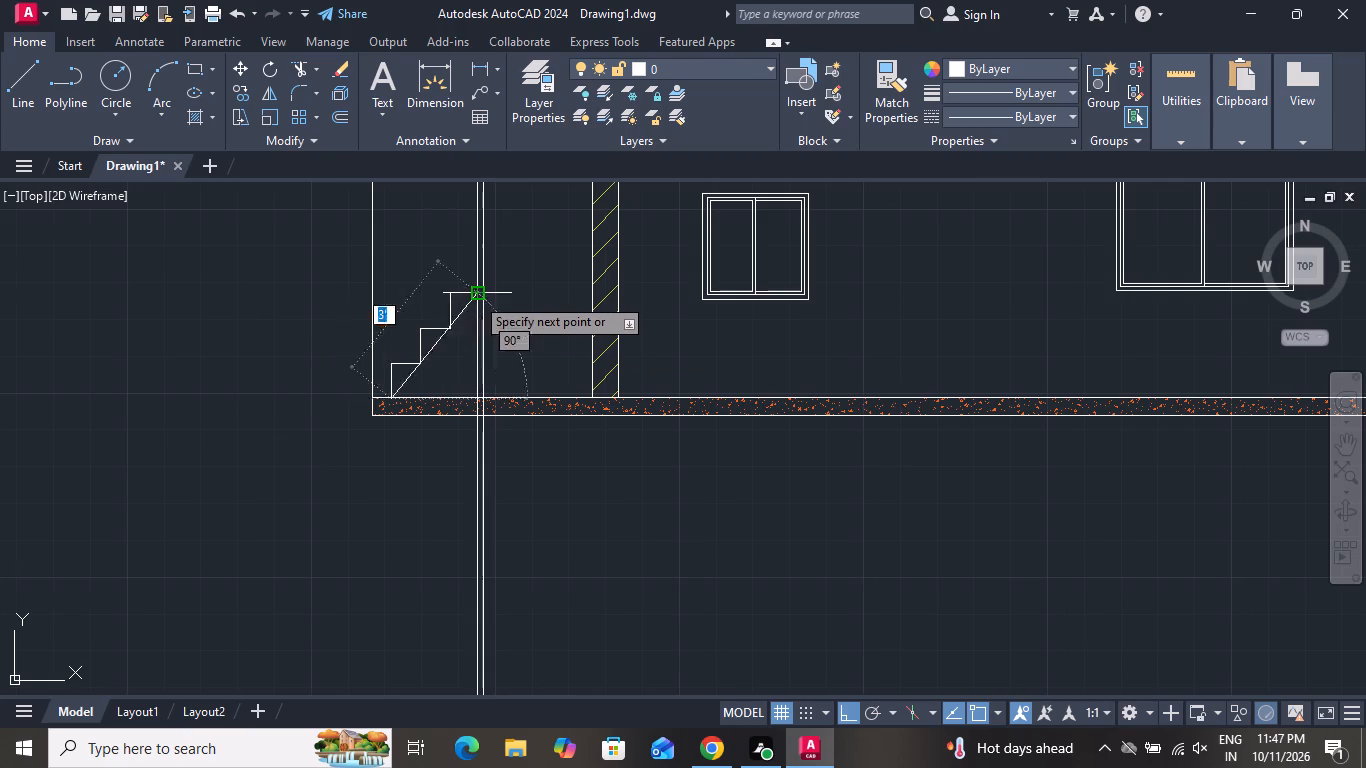
click(475, 296)
right_click(489, 308)
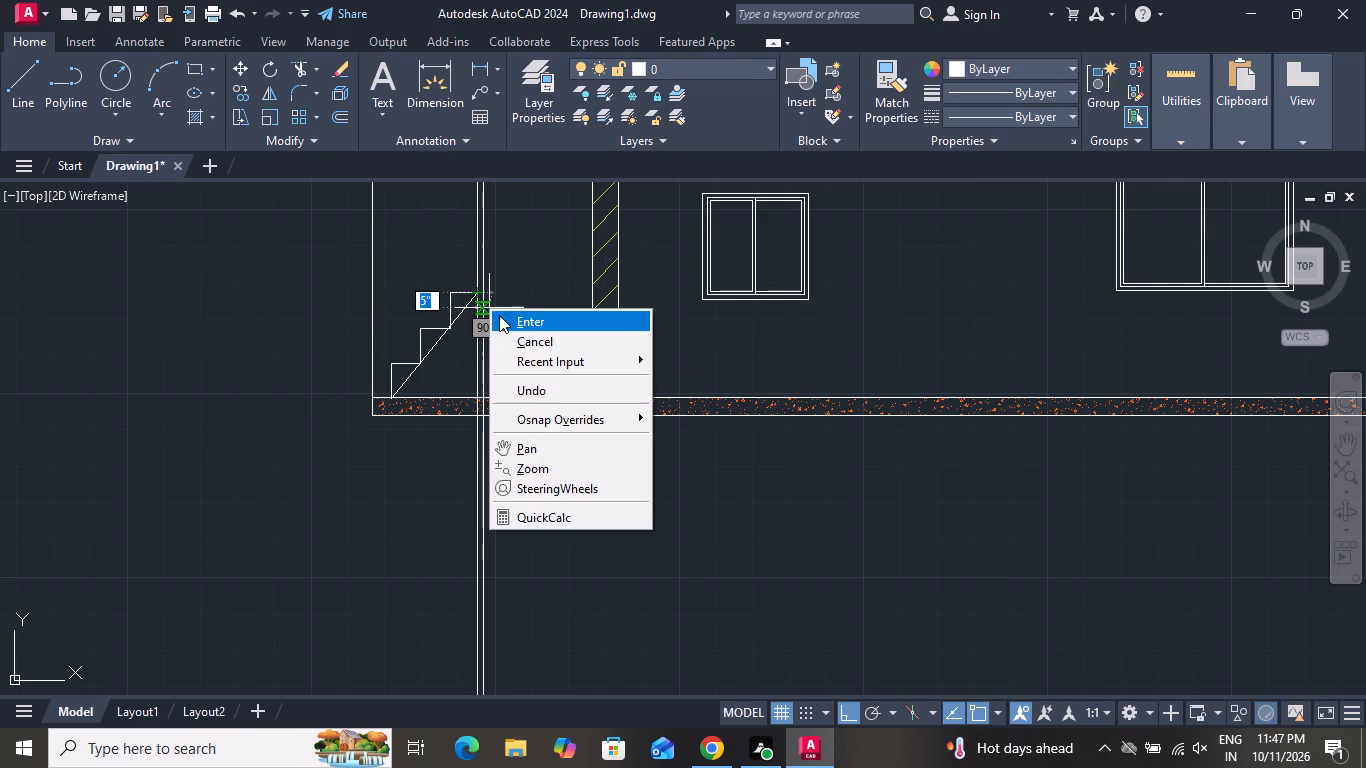
click(508, 333)
Examine the sloping line under the stair steps and the two construction lines within the section.
scroll(465, 314, up, 2)
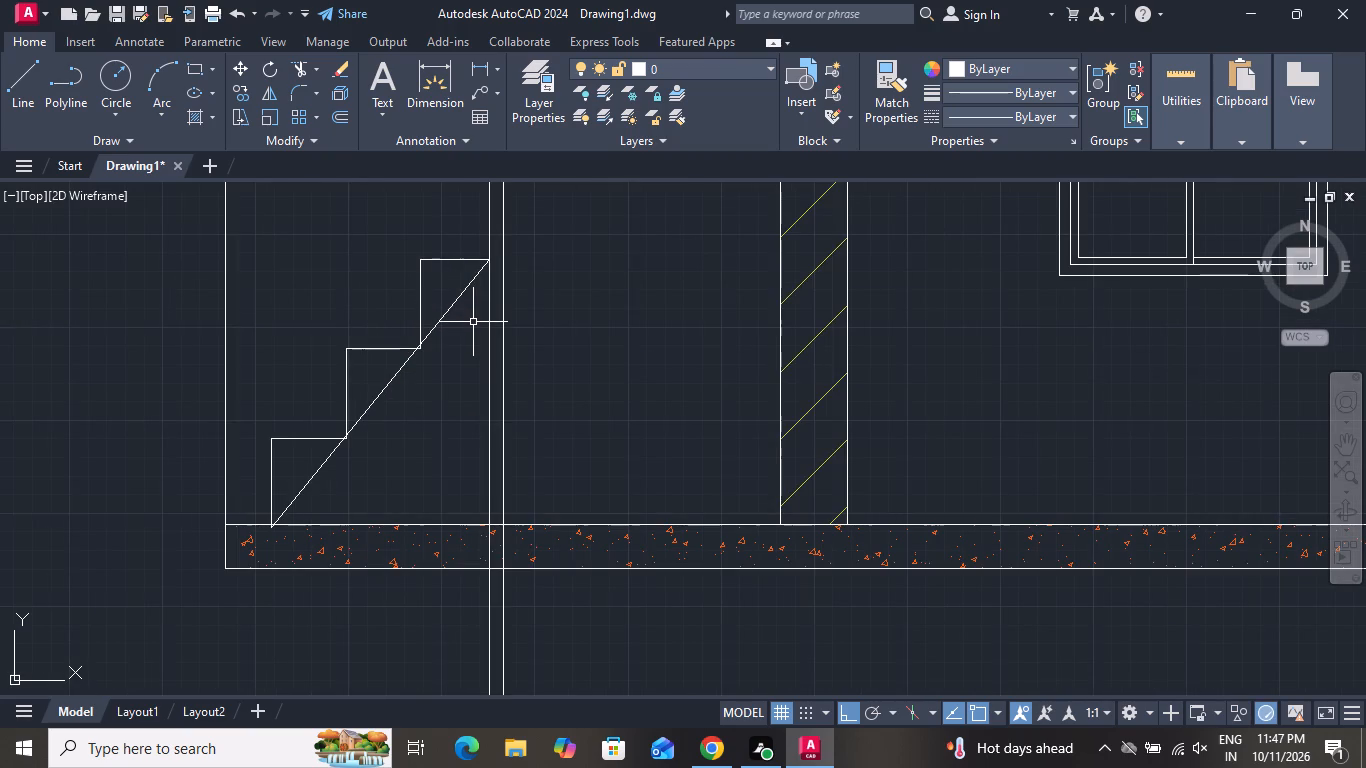
scroll(473, 324, up, 1)
scroll(476, 330, down, 1)
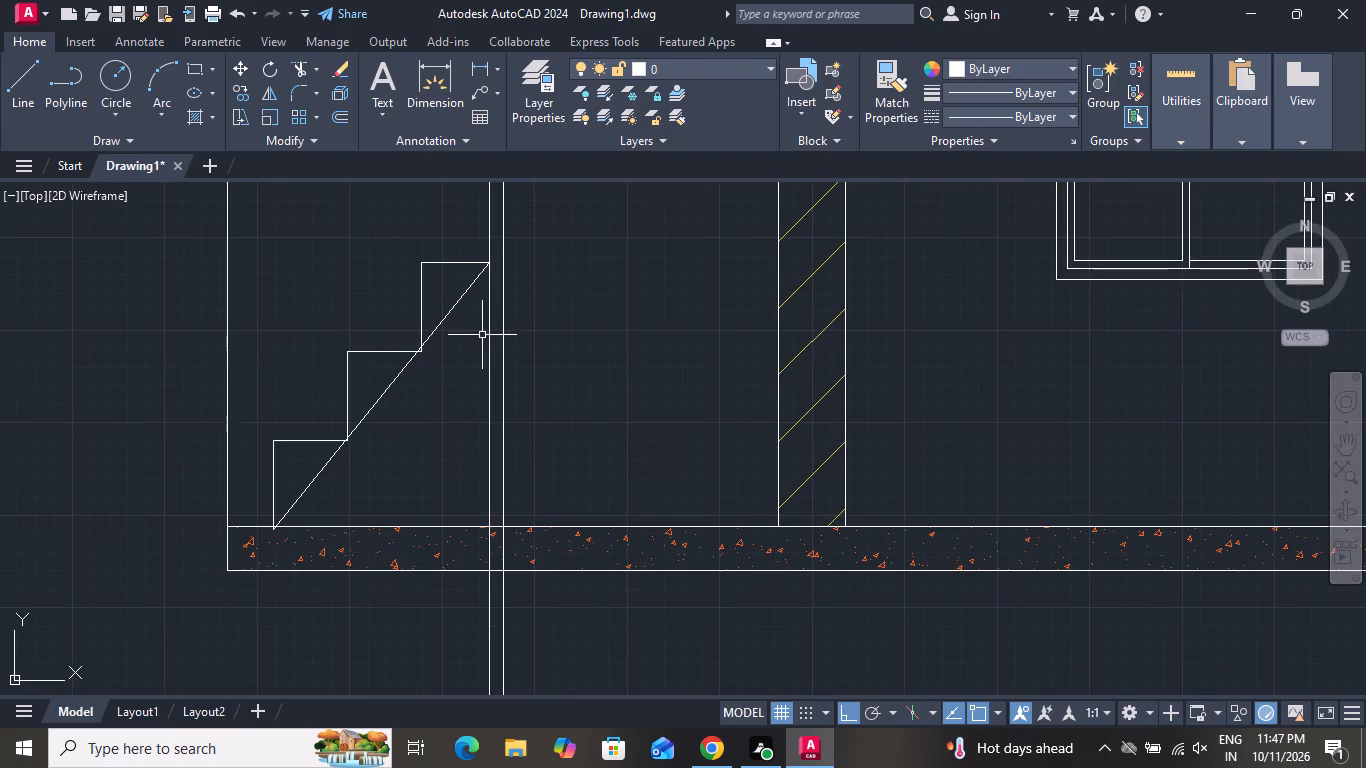
scroll(487, 351, up, 1)
scroll(487, 351, down, 5)
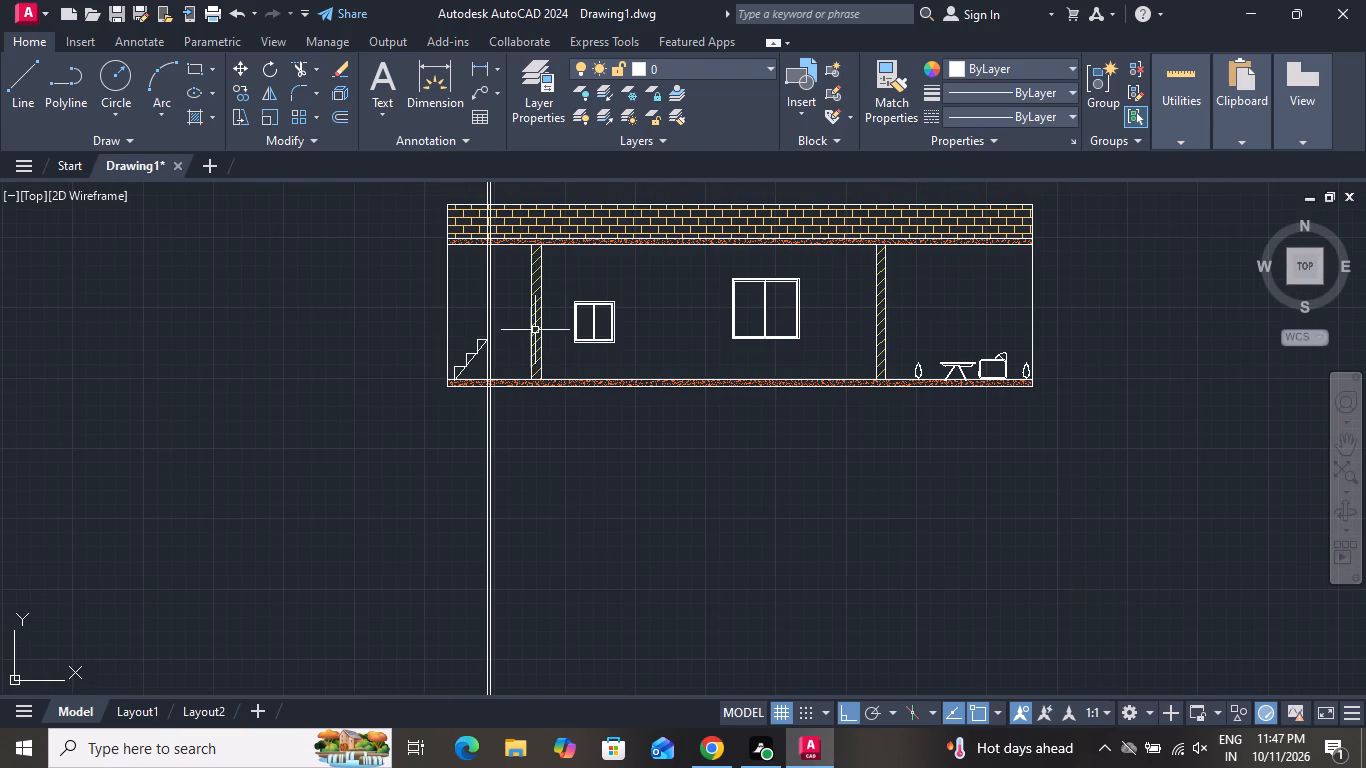
Erase the entire stair profile, including its steps and sloping line, from the end bay of the section.
scroll(483, 353, up, 3)
click(465, 284)
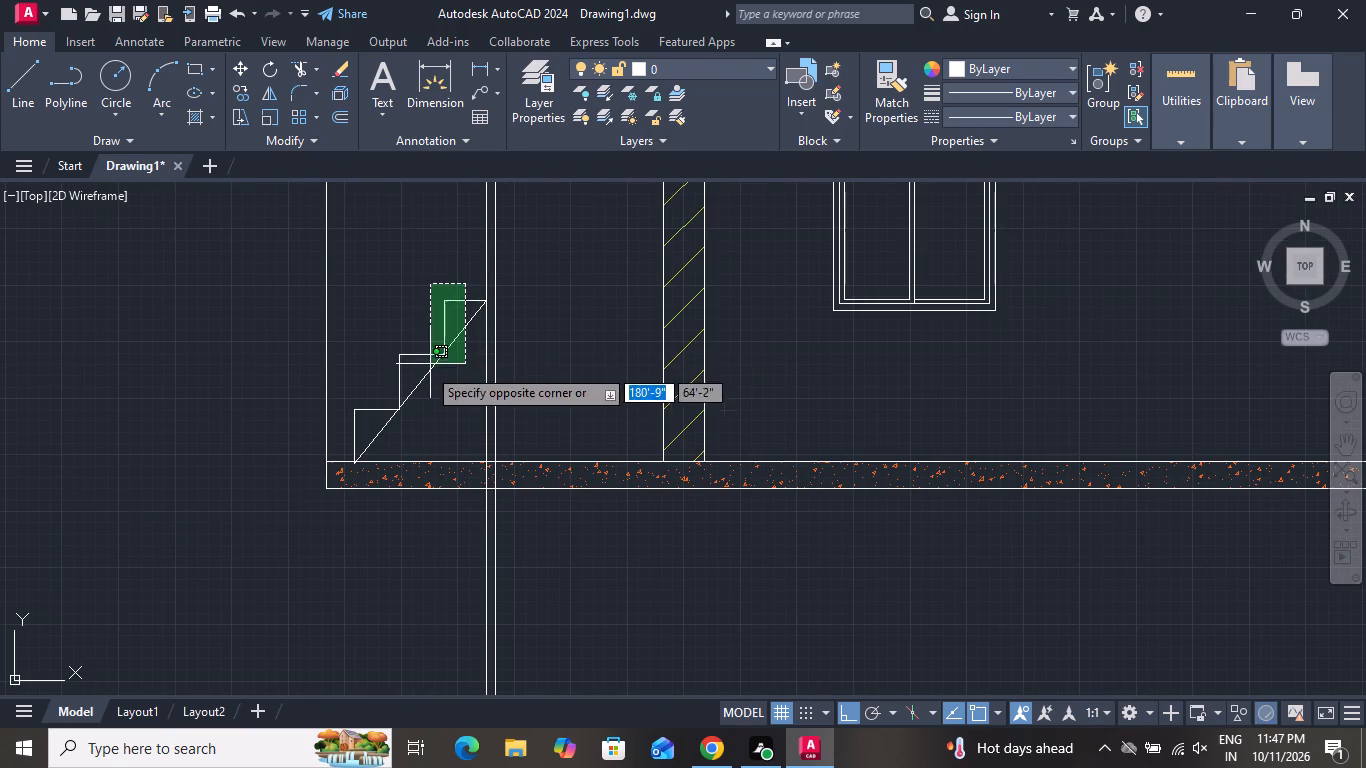
click(386, 403)
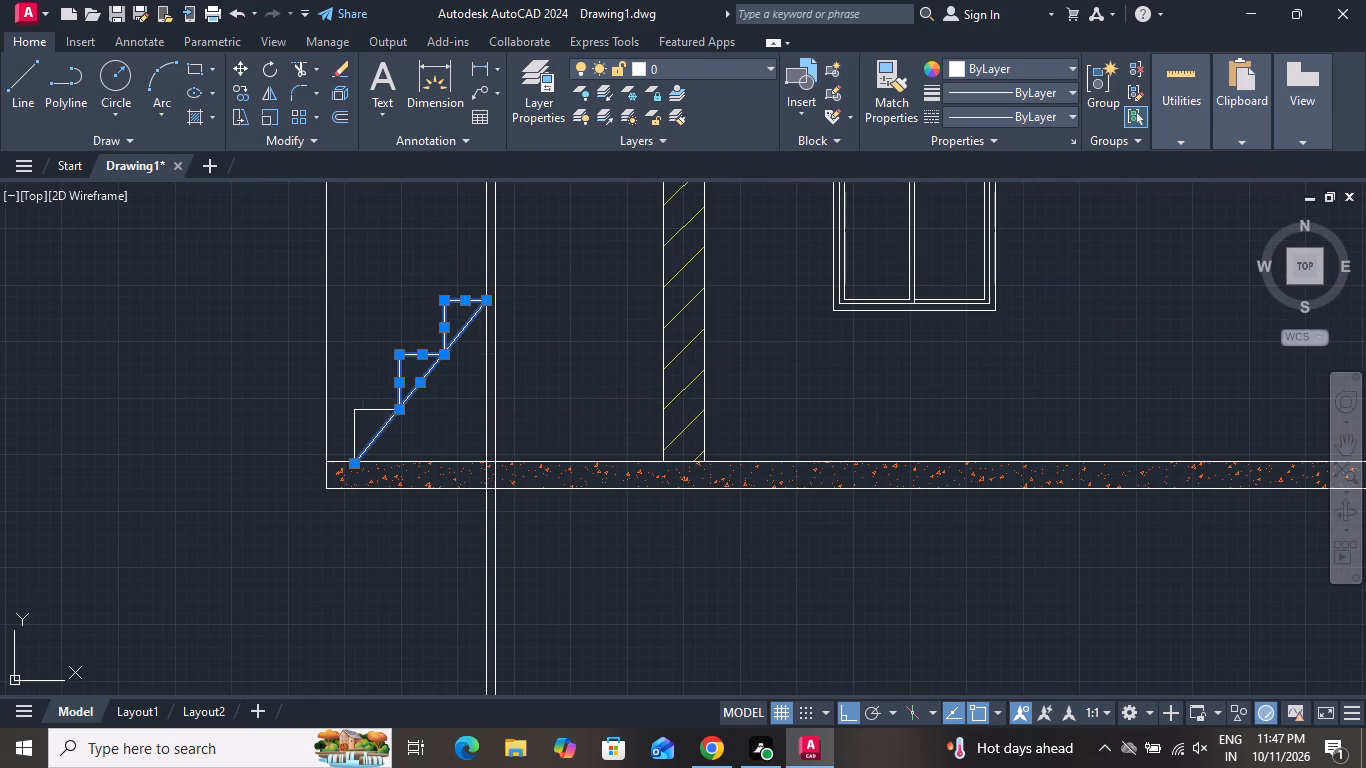
key(Delete)
click(386, 403)
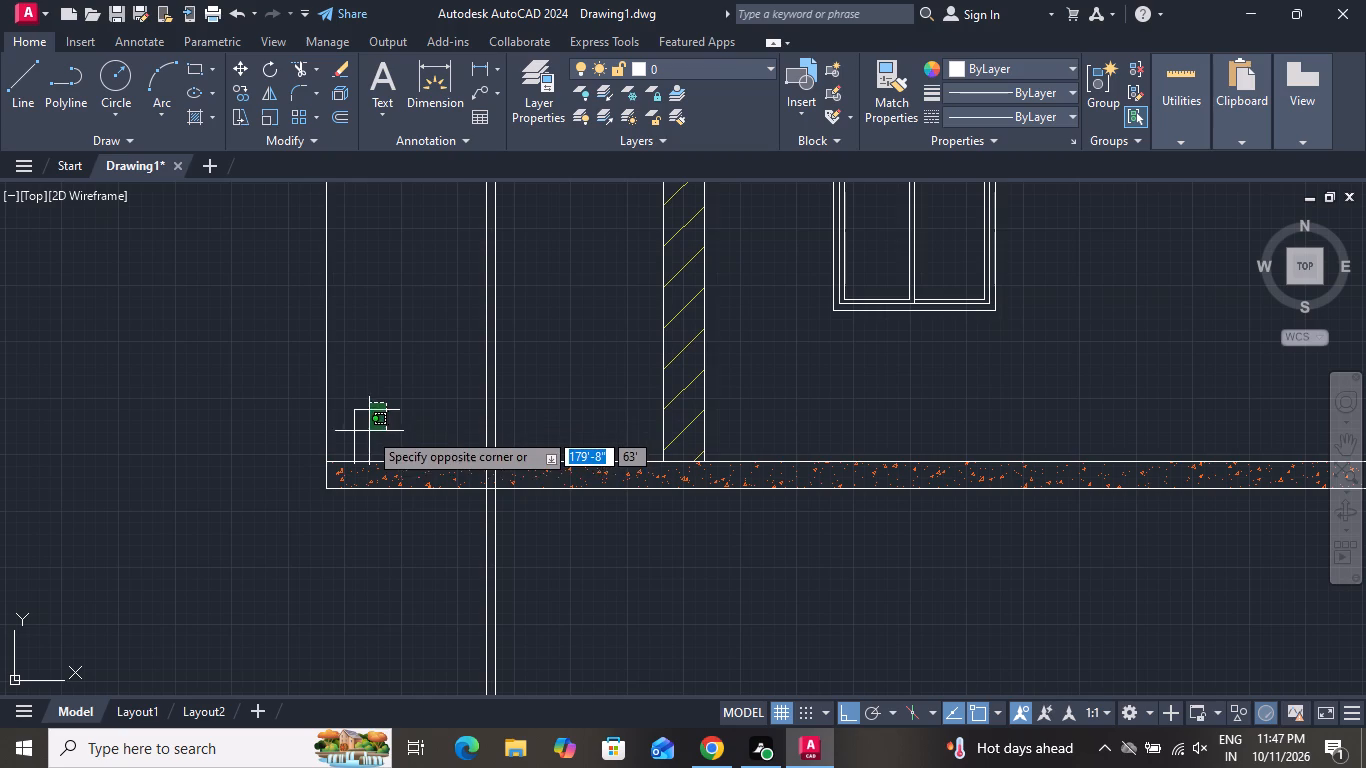
click(344, 437)
key(Delete)
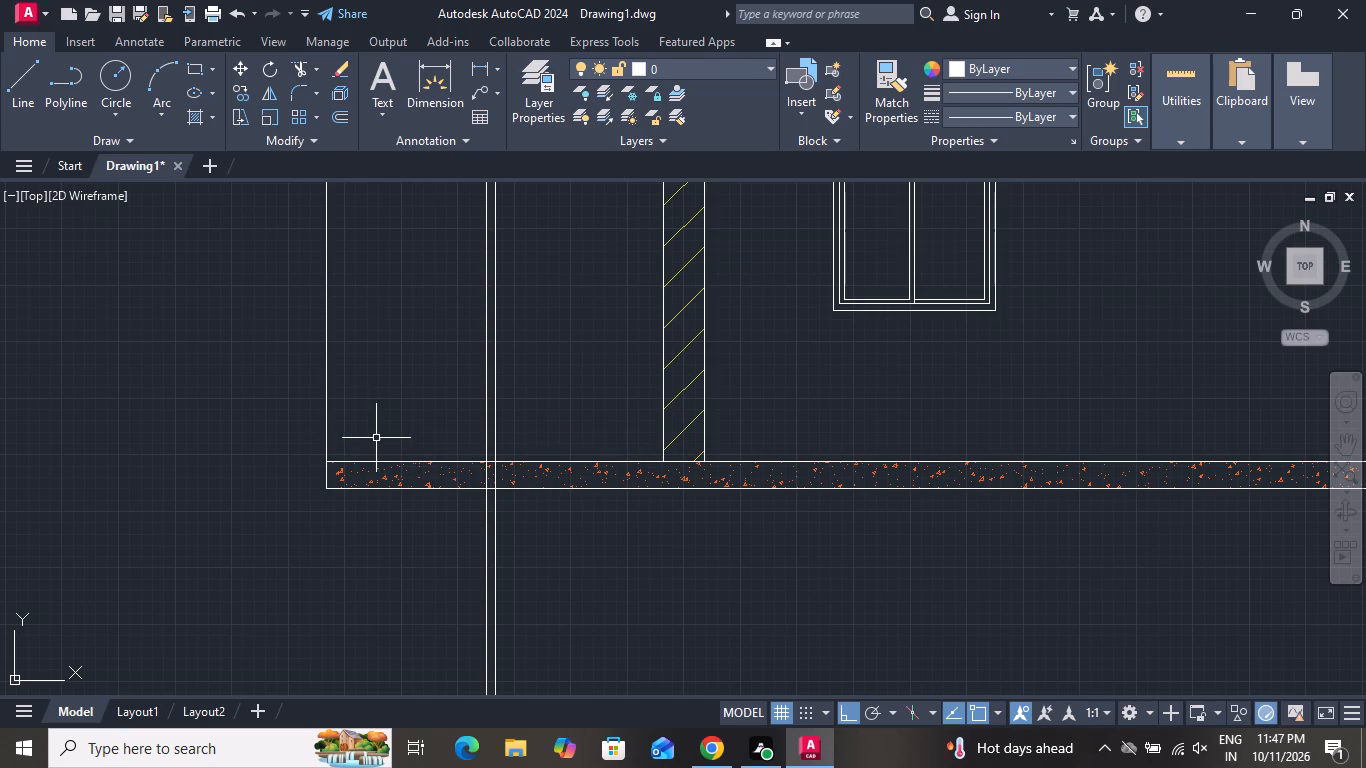
Examine the section's portico furniture, plants and windows against the rotated floor plan above it.
scroll(423, 466, down, 2)
scroll(765, 719, down, 2)
scroll(729, 613, down, 3)
scroll(899, 568, up, 1)
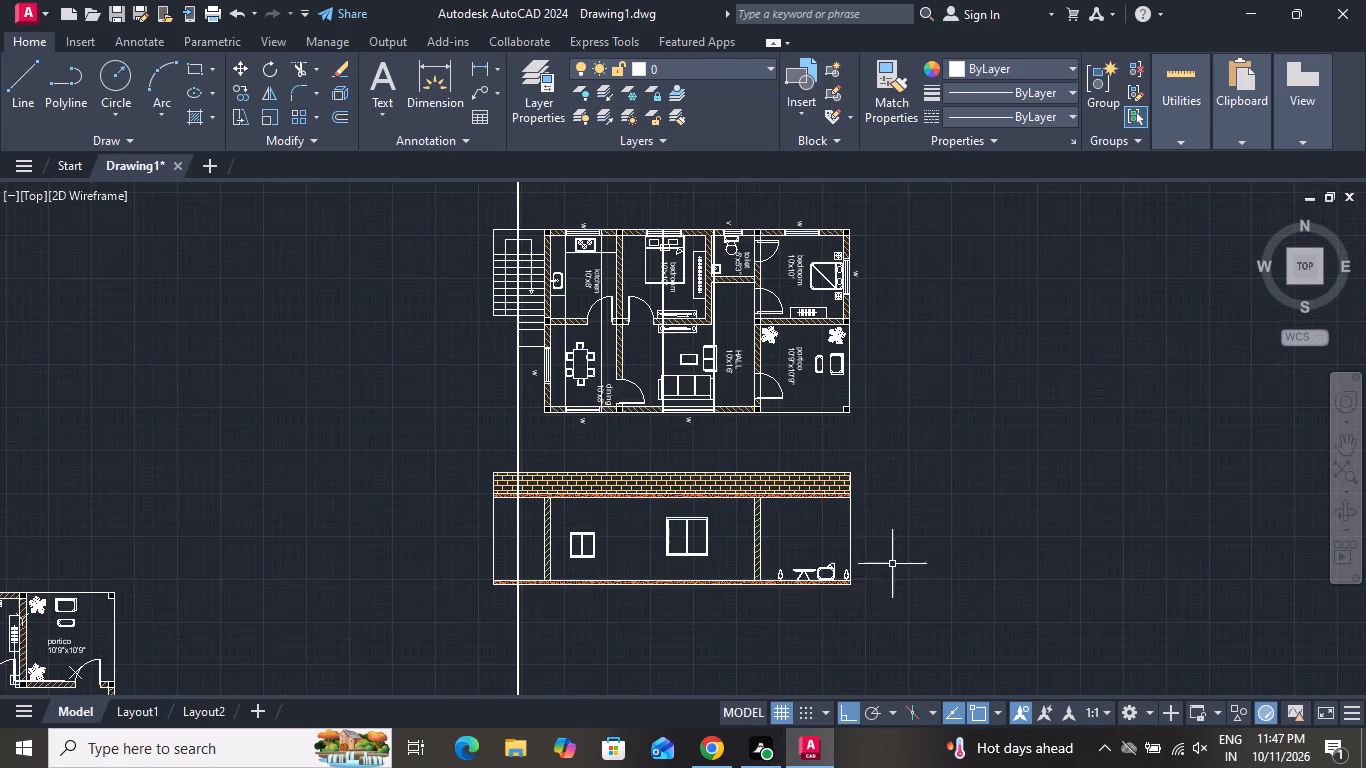
scroll(749, 508, up, 1)
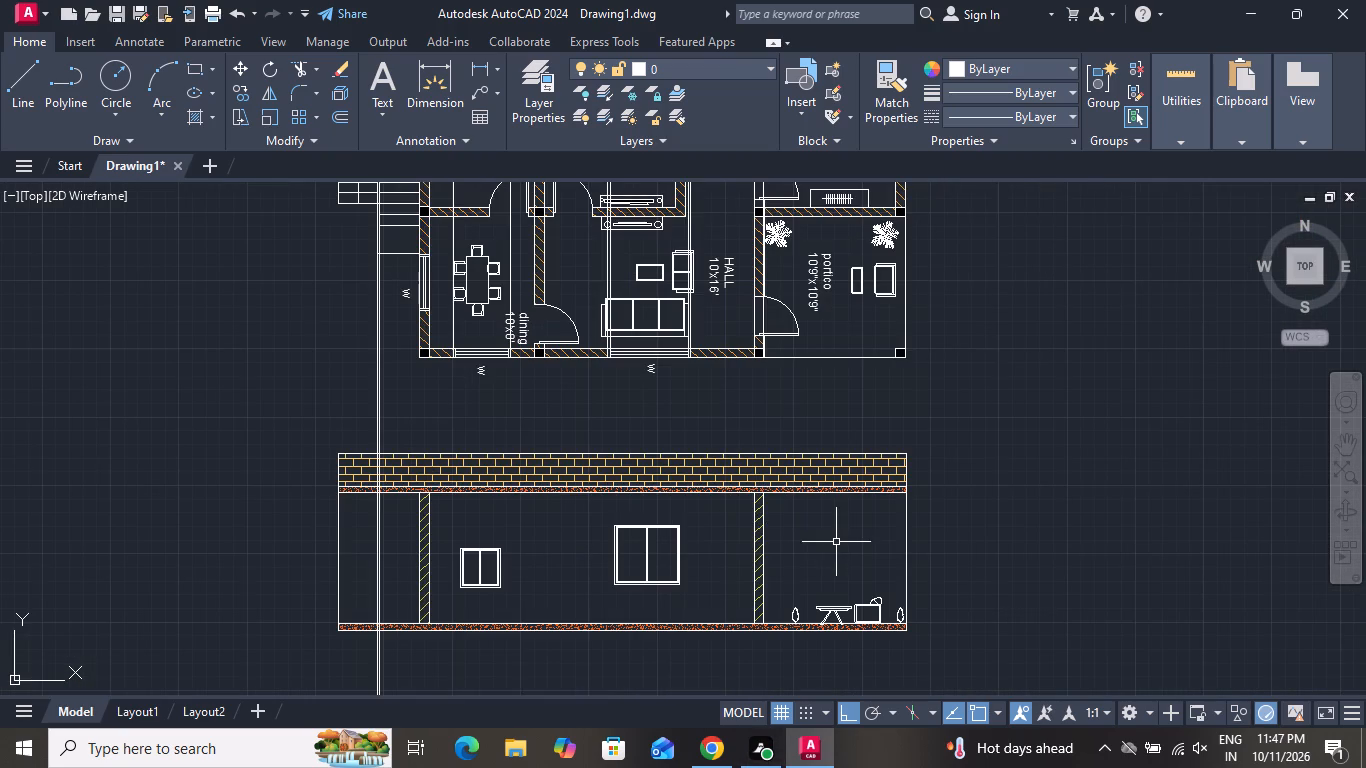
scroll(843, 661, up, 3)
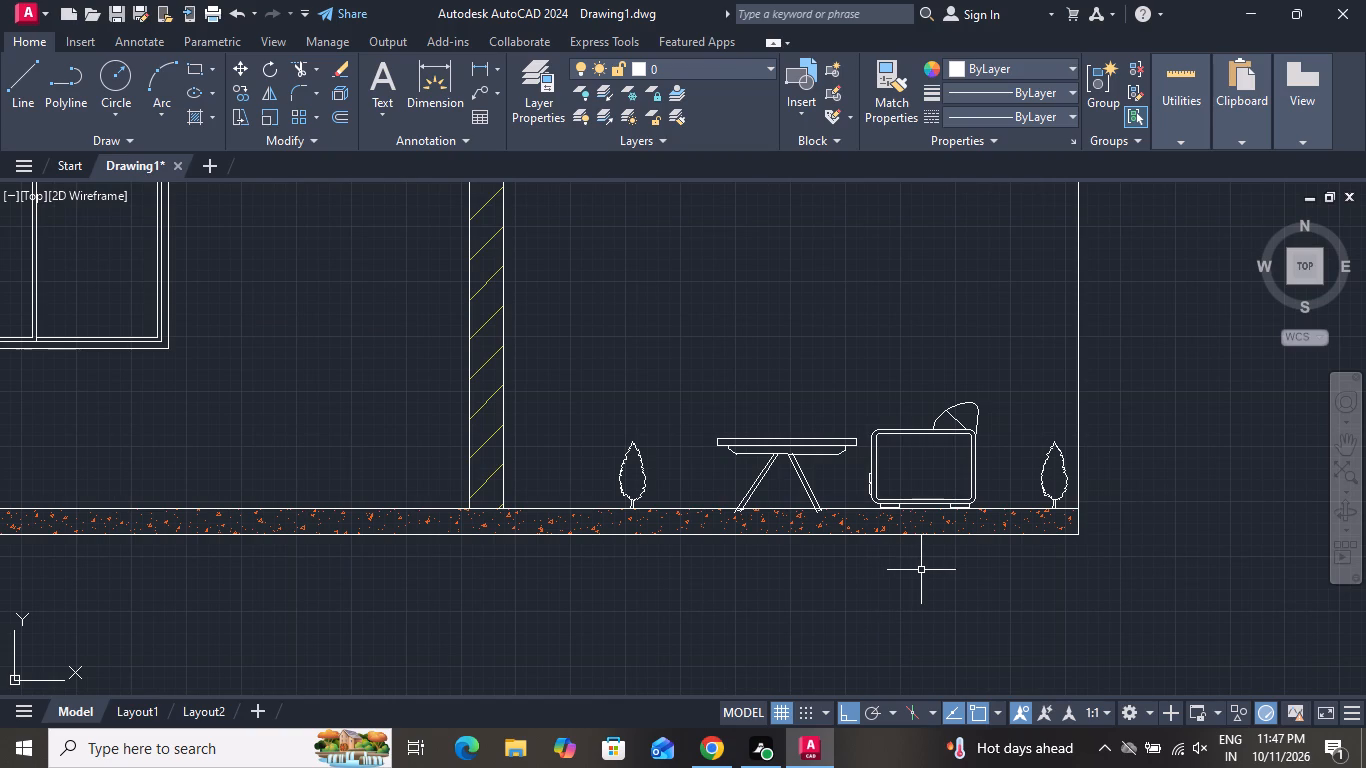
scroll(925, 567, down, 2)
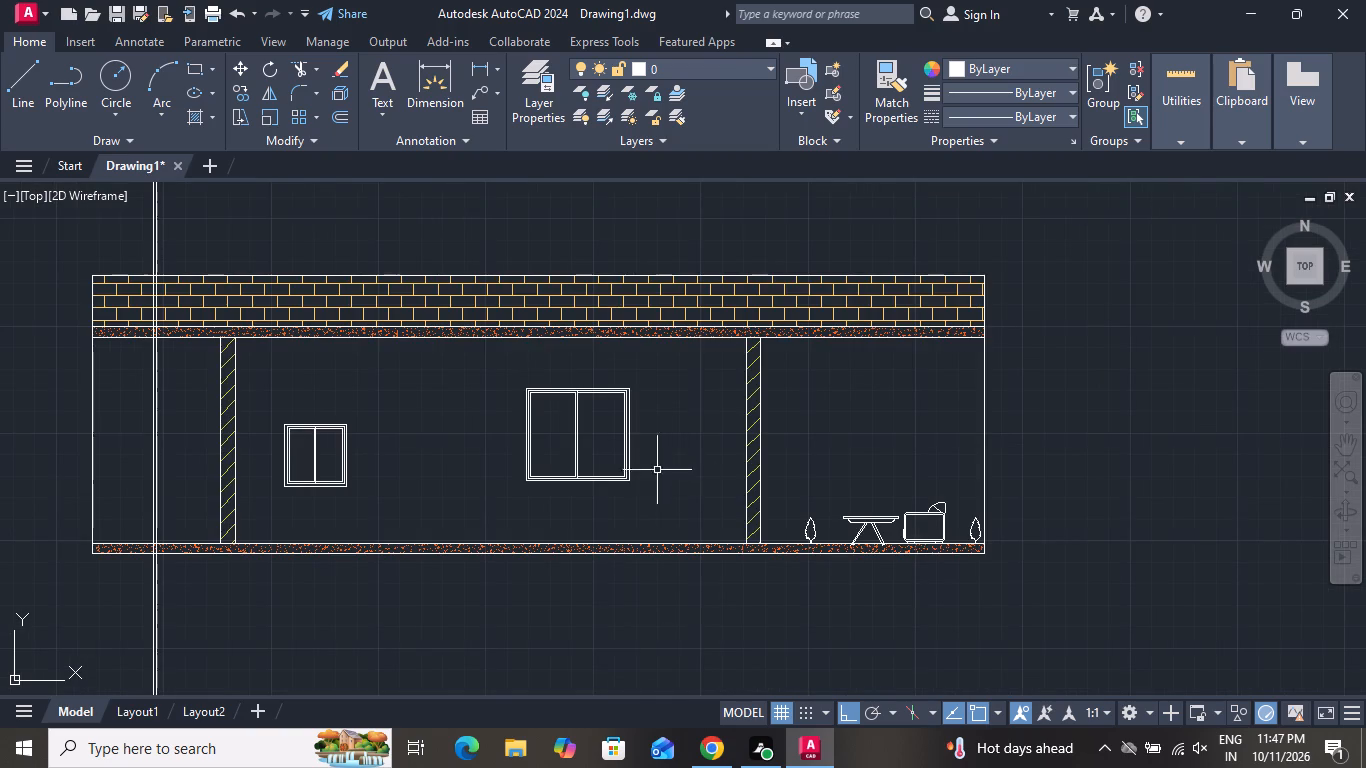
scroll(668, 508, down, 2)
scroll(512, 403, up, 1)
scroll(507, 433, down, 2)
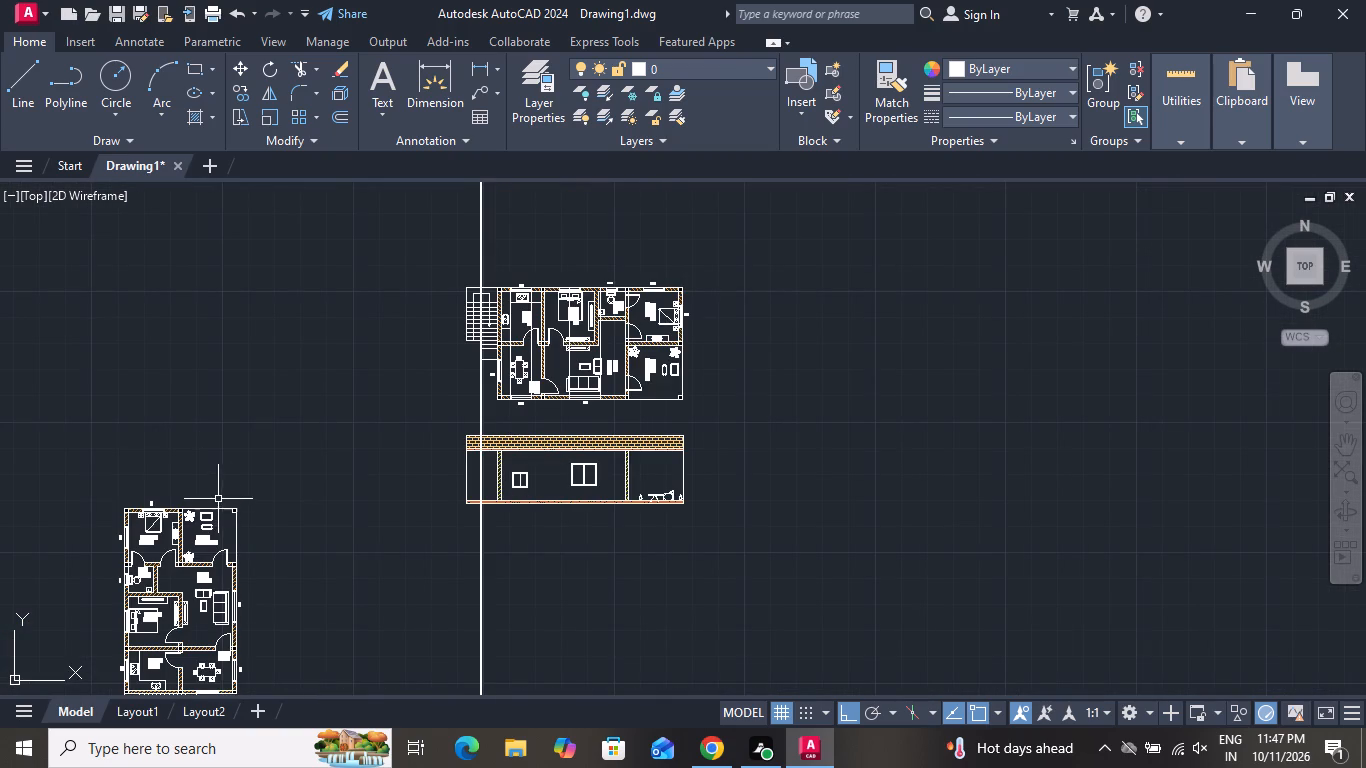
Examine the upright floor plan's rooms, furniture and external staircase, from the kitchen and dining up to the portico.
scroll(168, 633, down, 3)
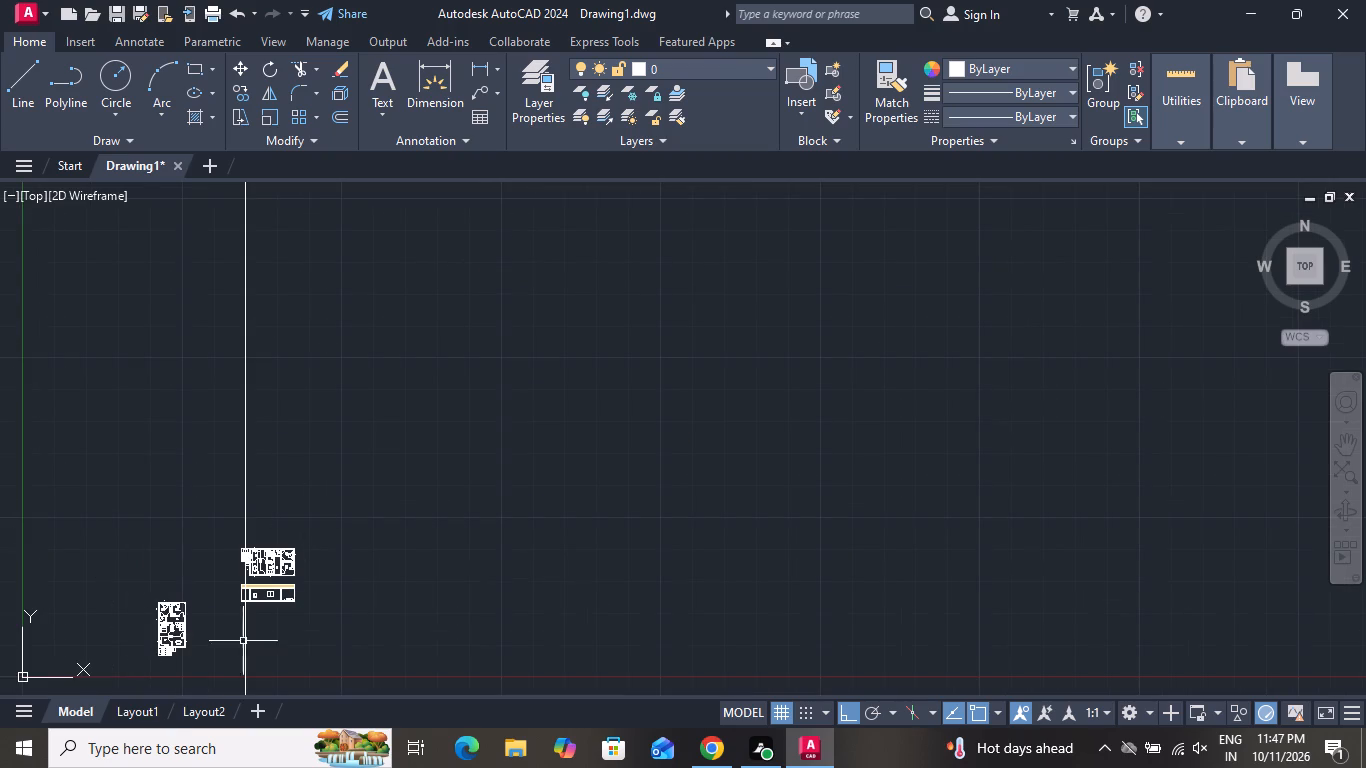
scroll(164, 717, up, 9)
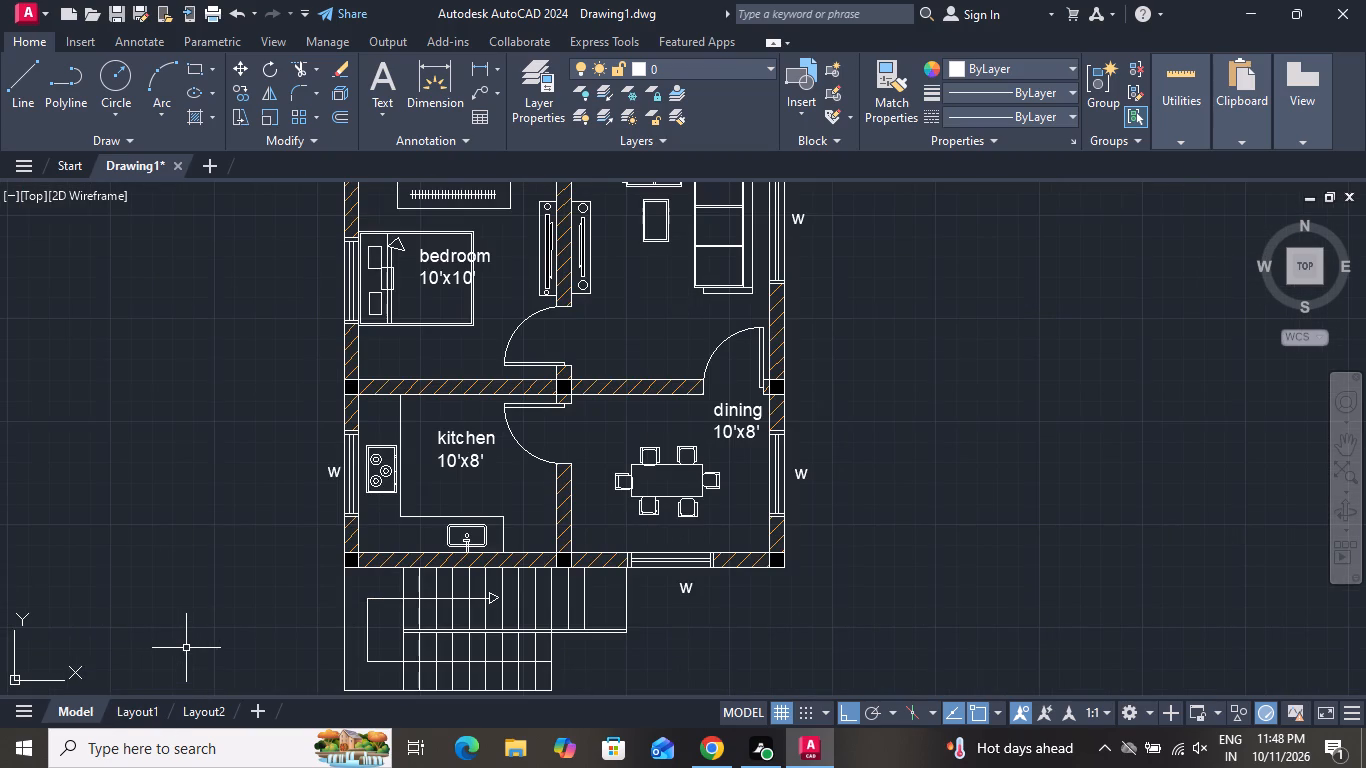
scroll(207, 625, down, 1)
scroll(208, 625, up, 1)
scroll(235, 624, down, 1)
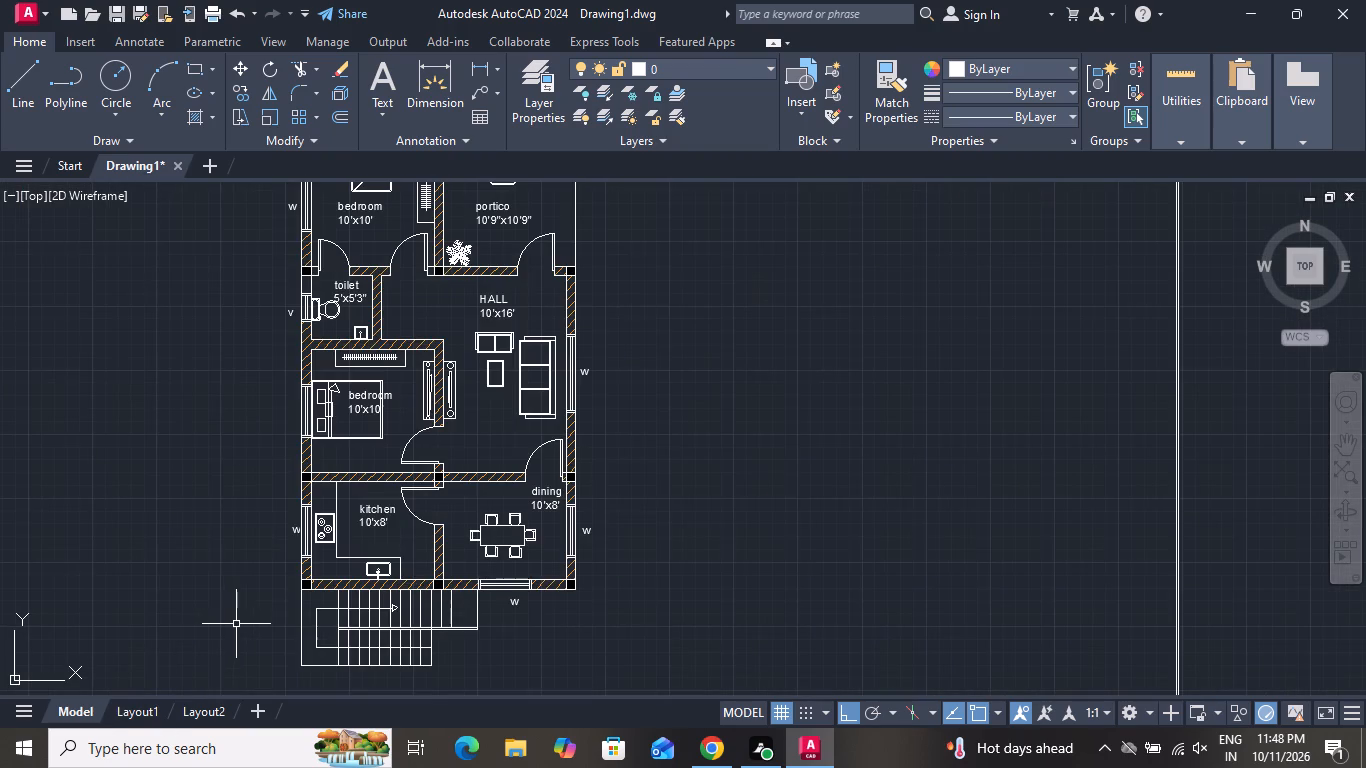
scroll(549, 482, up, 2)
scroll(523, 547, down, 2)
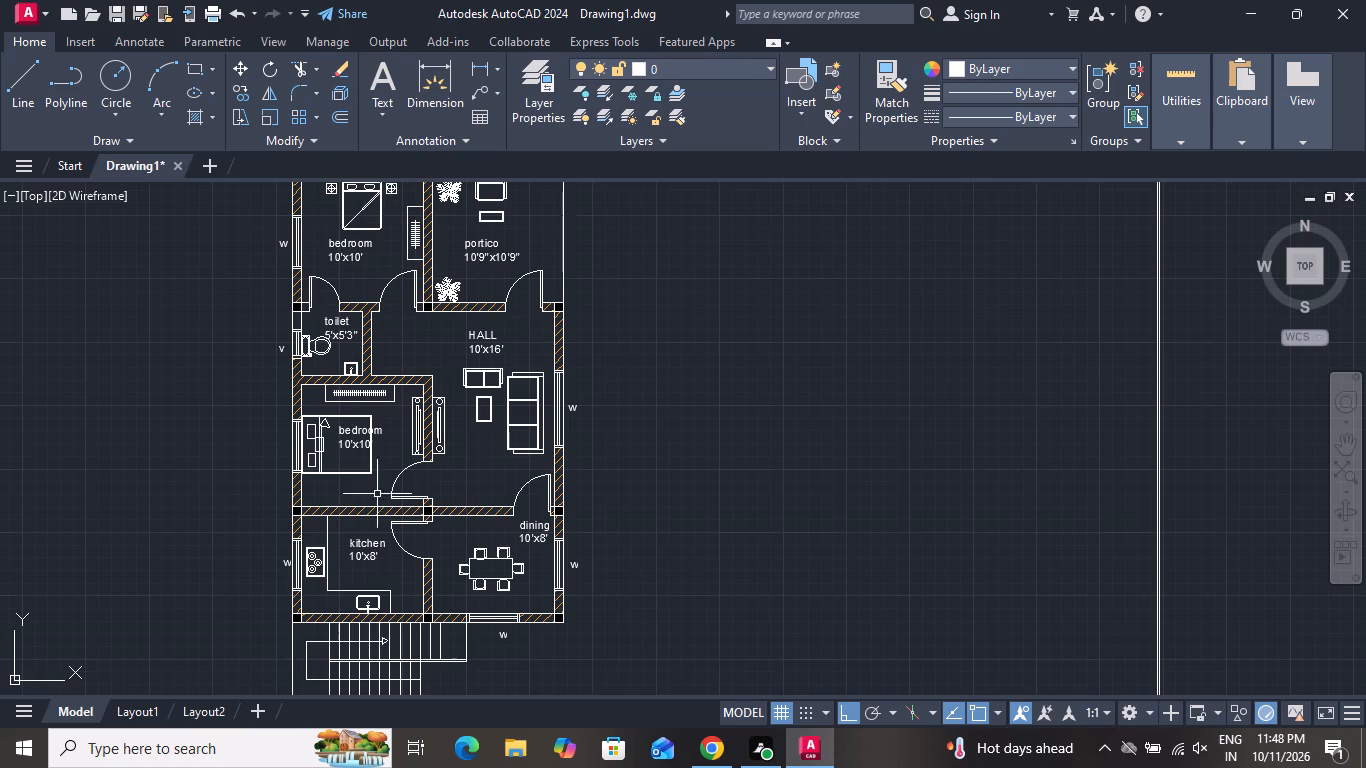
scroll(387, 503, down, 1)
scroll(369, 349, up, 2)
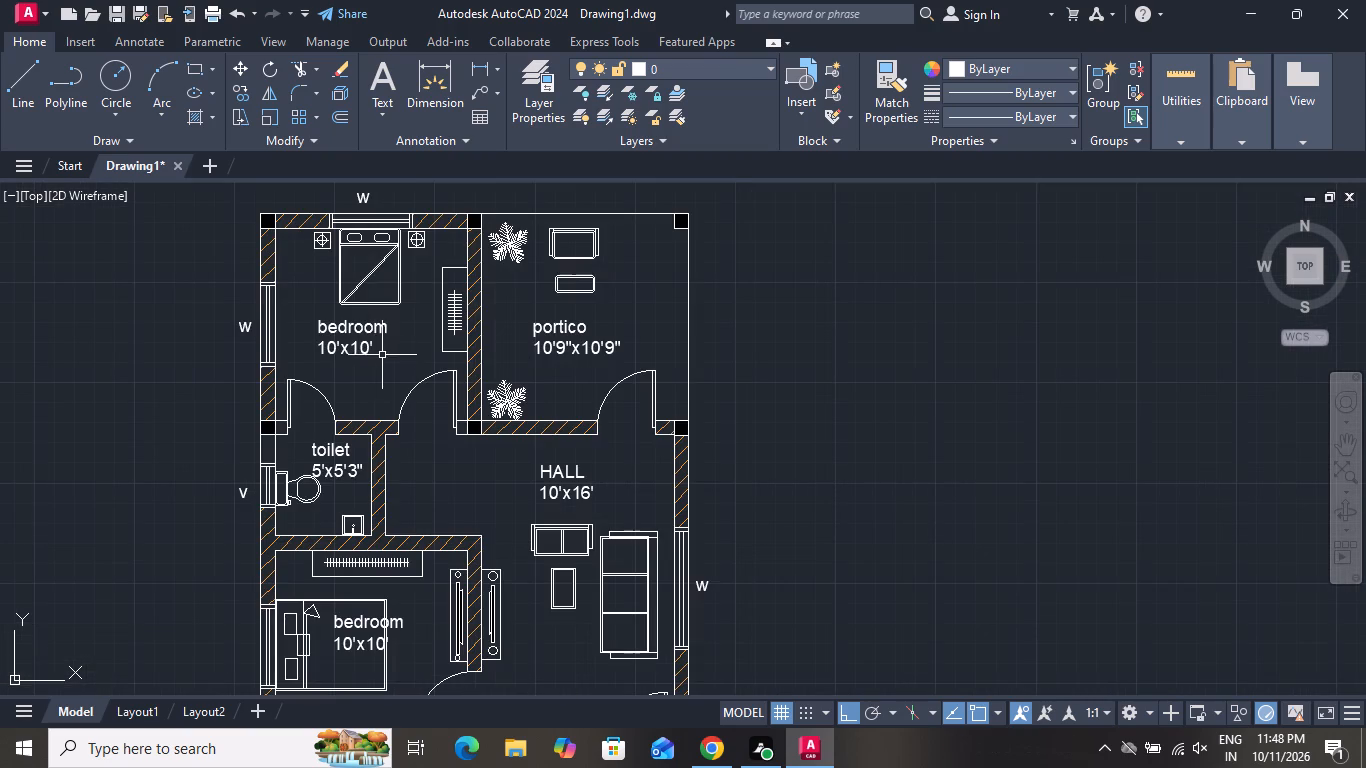
scroll(429, 386, down, 2)
scroll(435, 467, up, 3)
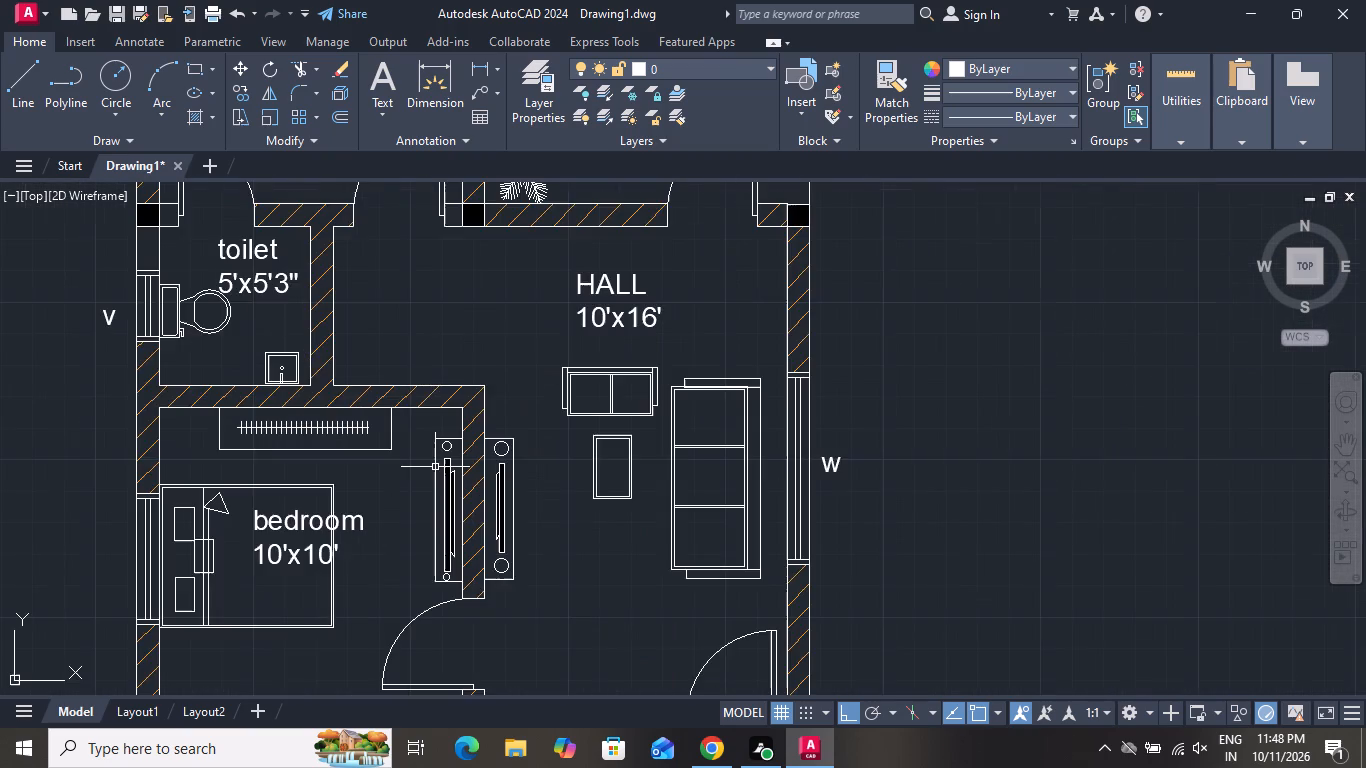
scroll(435, 467, up, 1)
scroll(435, 467, down, 4)
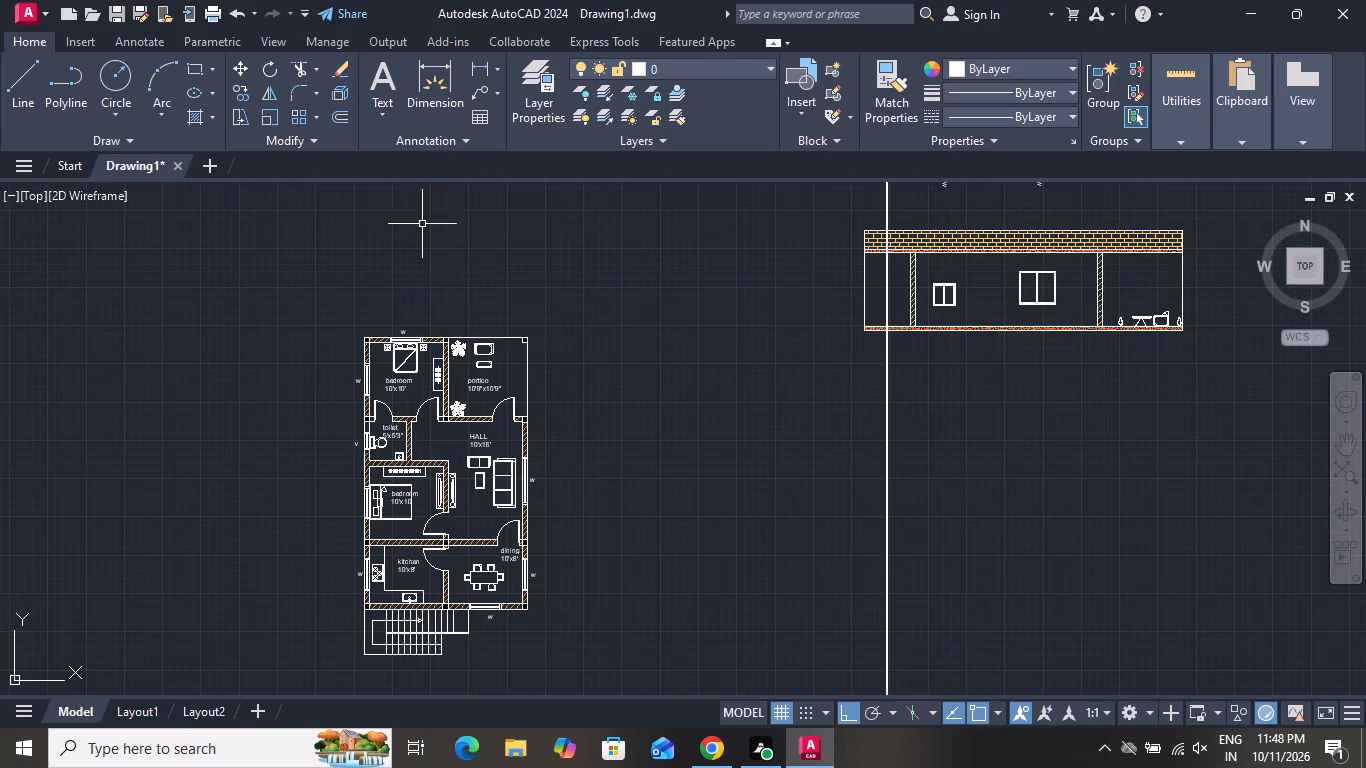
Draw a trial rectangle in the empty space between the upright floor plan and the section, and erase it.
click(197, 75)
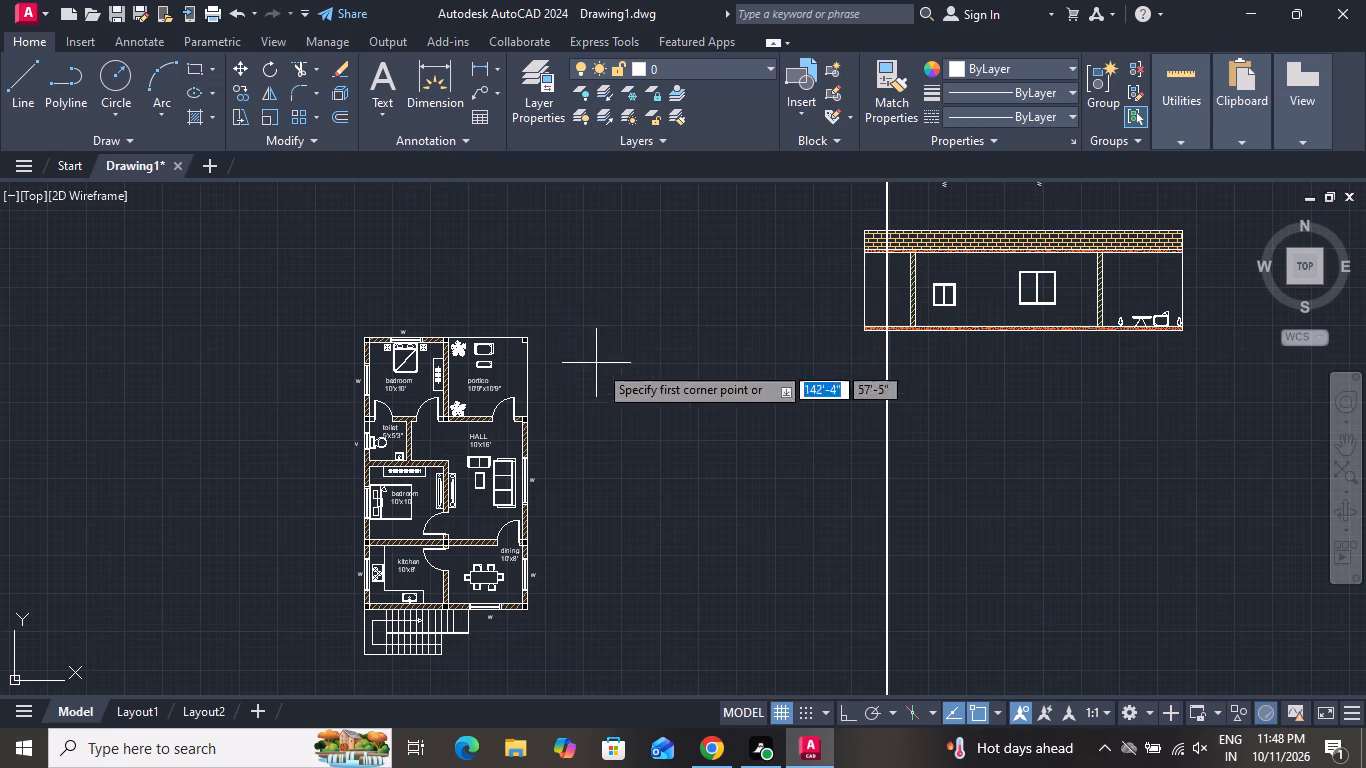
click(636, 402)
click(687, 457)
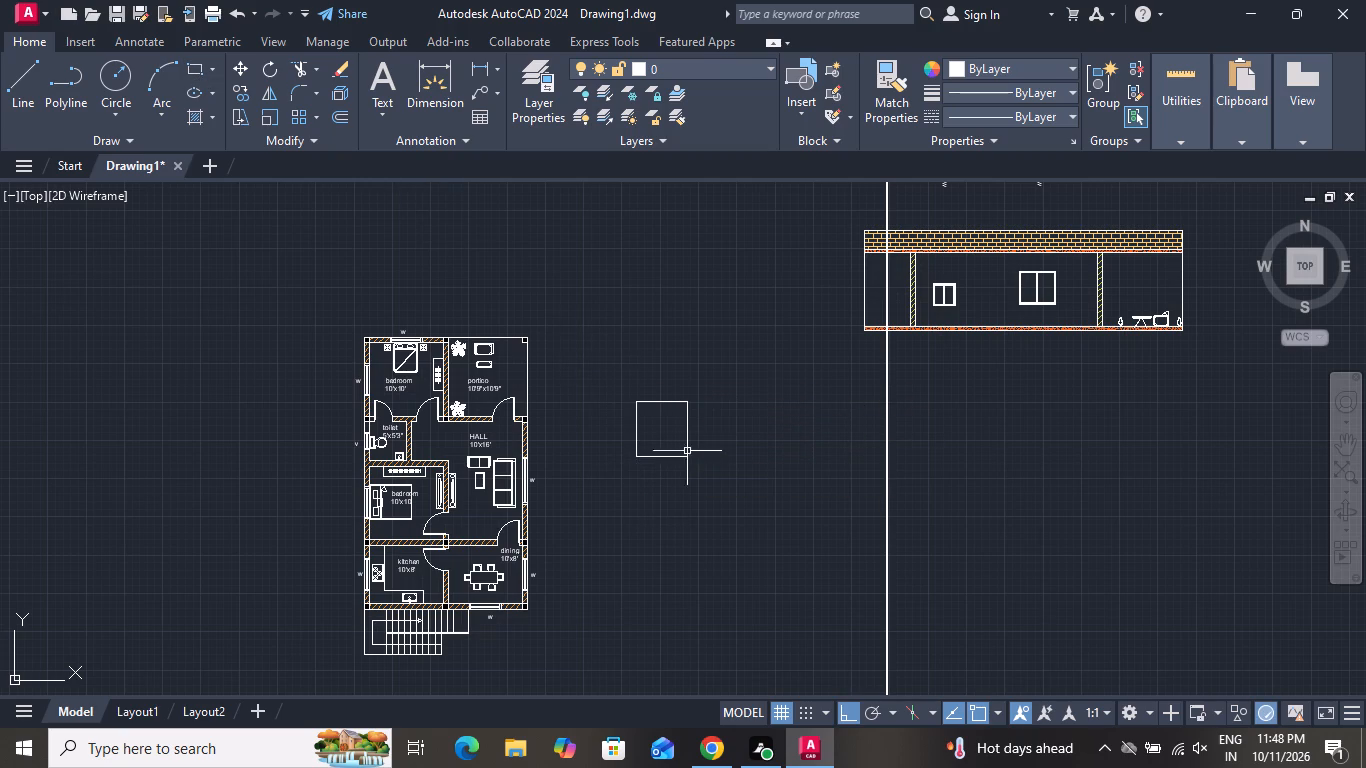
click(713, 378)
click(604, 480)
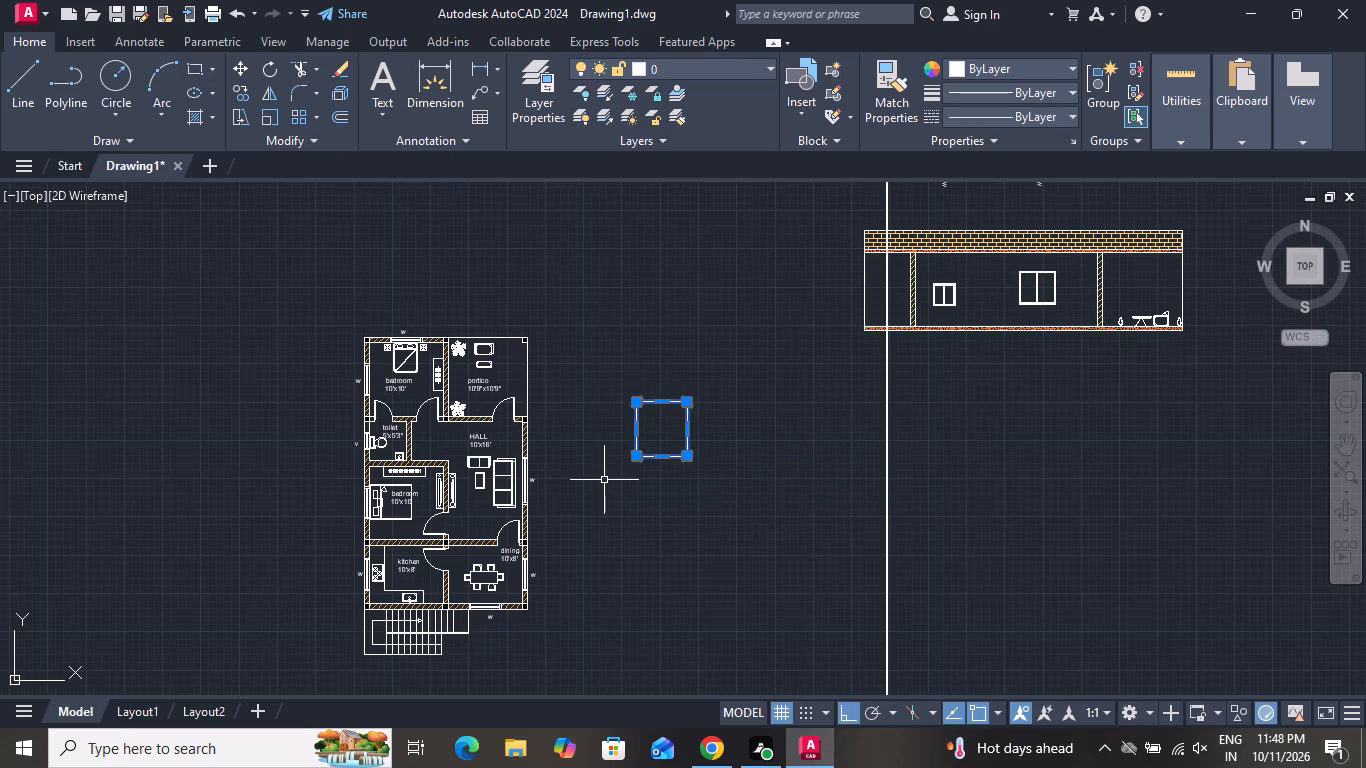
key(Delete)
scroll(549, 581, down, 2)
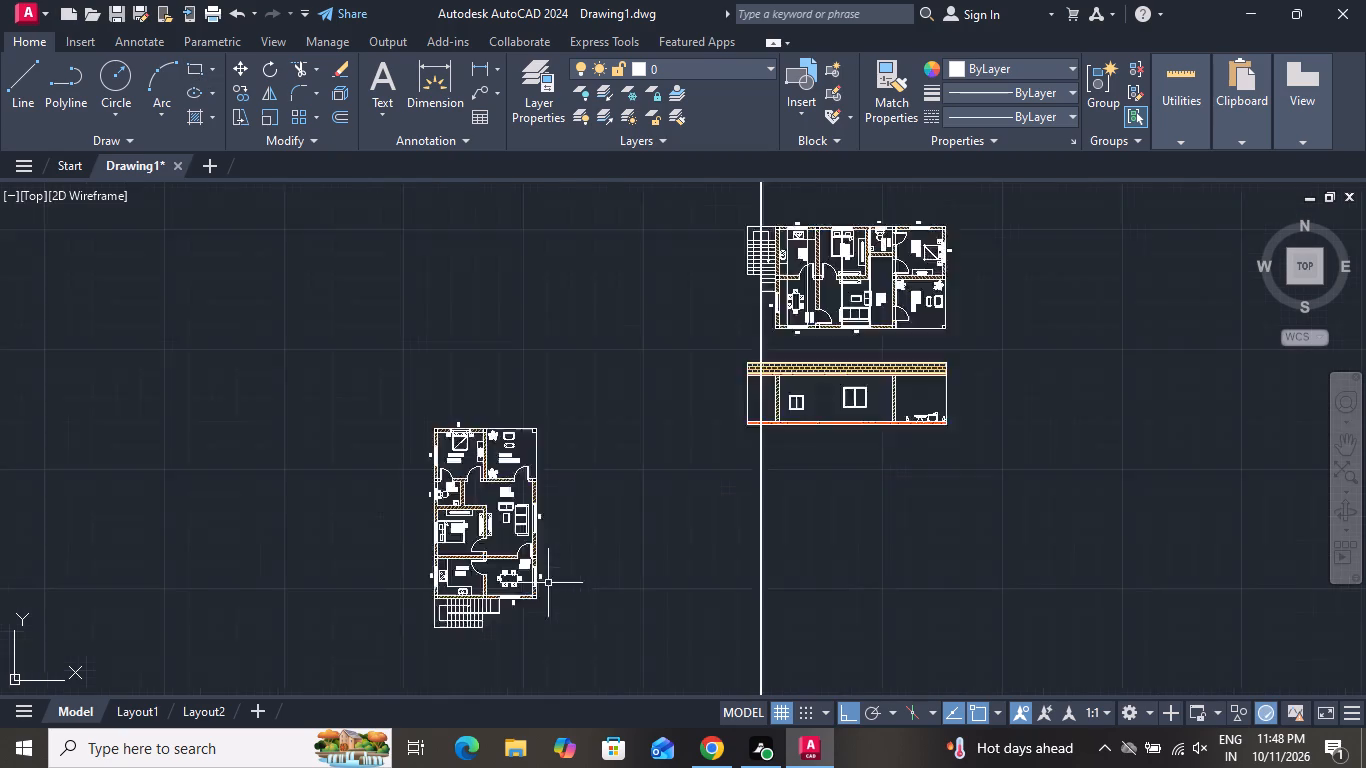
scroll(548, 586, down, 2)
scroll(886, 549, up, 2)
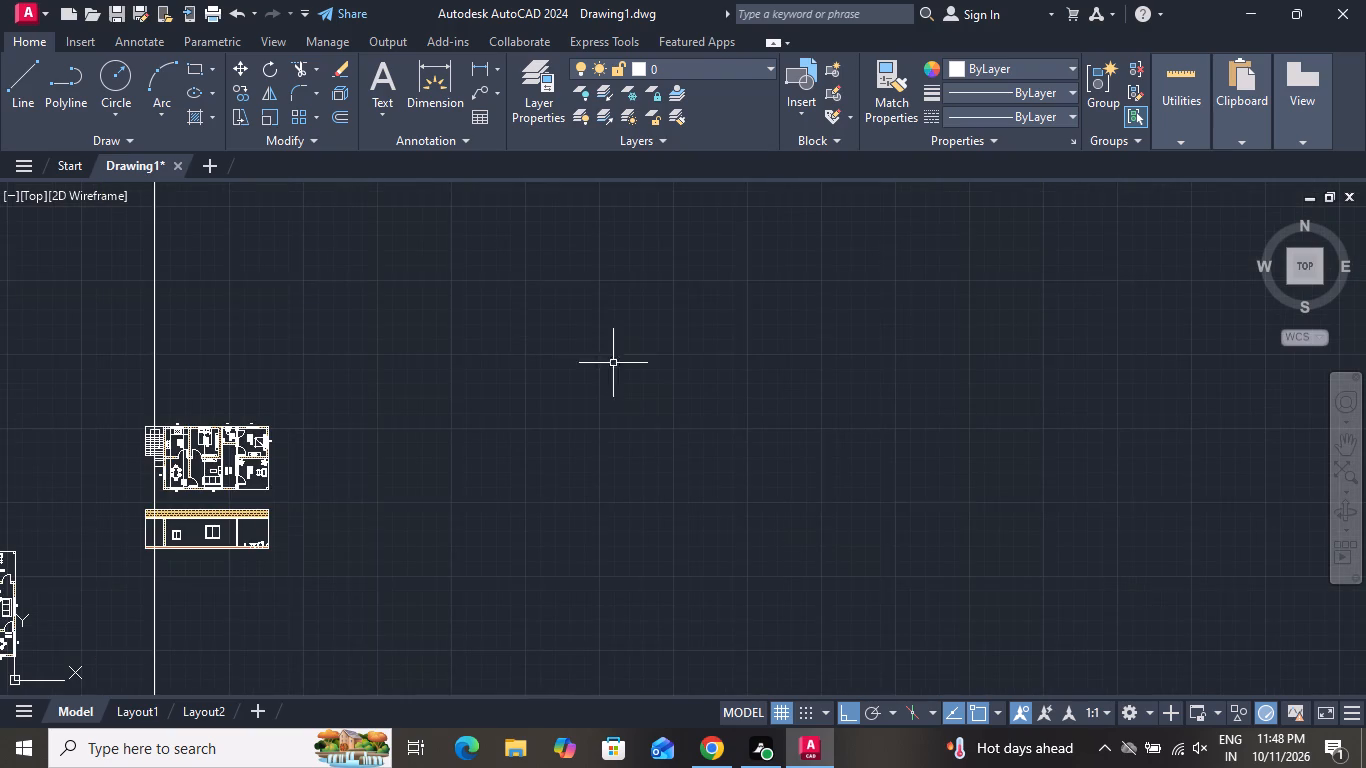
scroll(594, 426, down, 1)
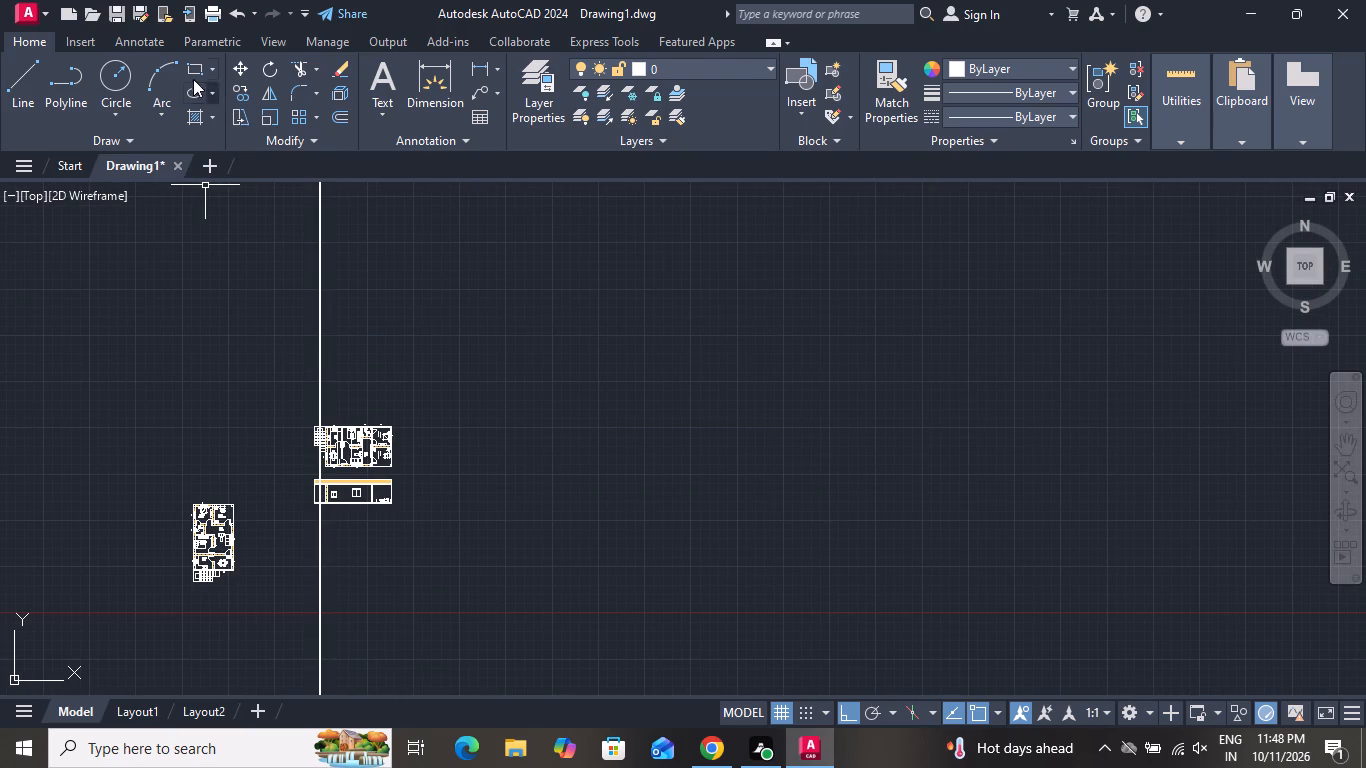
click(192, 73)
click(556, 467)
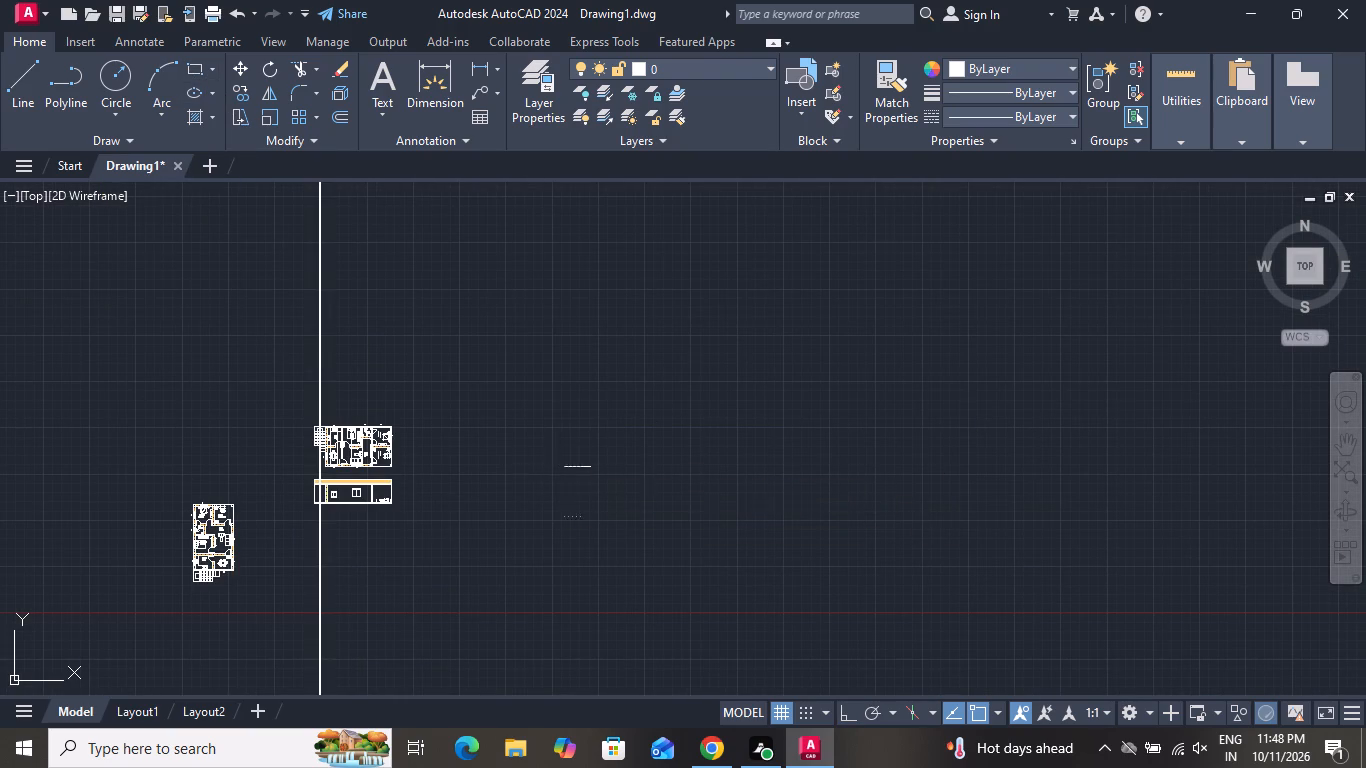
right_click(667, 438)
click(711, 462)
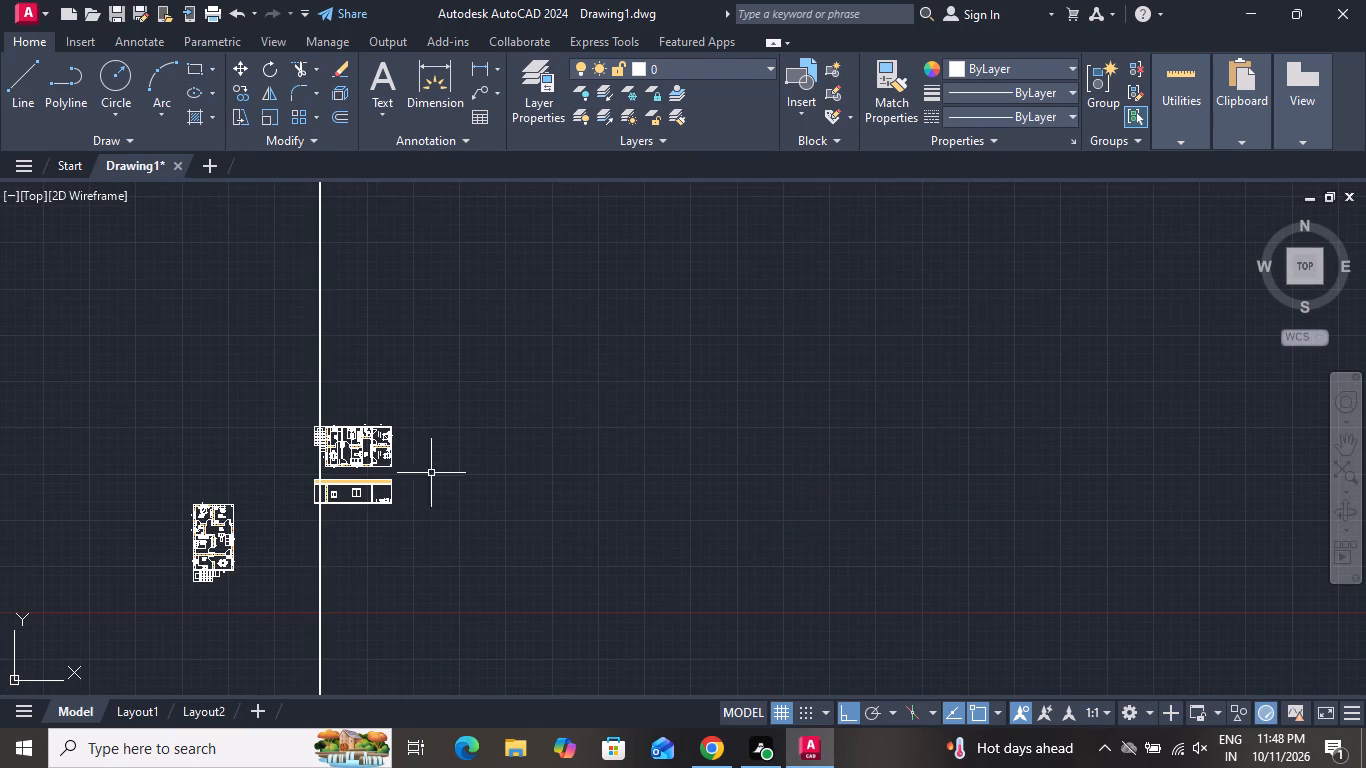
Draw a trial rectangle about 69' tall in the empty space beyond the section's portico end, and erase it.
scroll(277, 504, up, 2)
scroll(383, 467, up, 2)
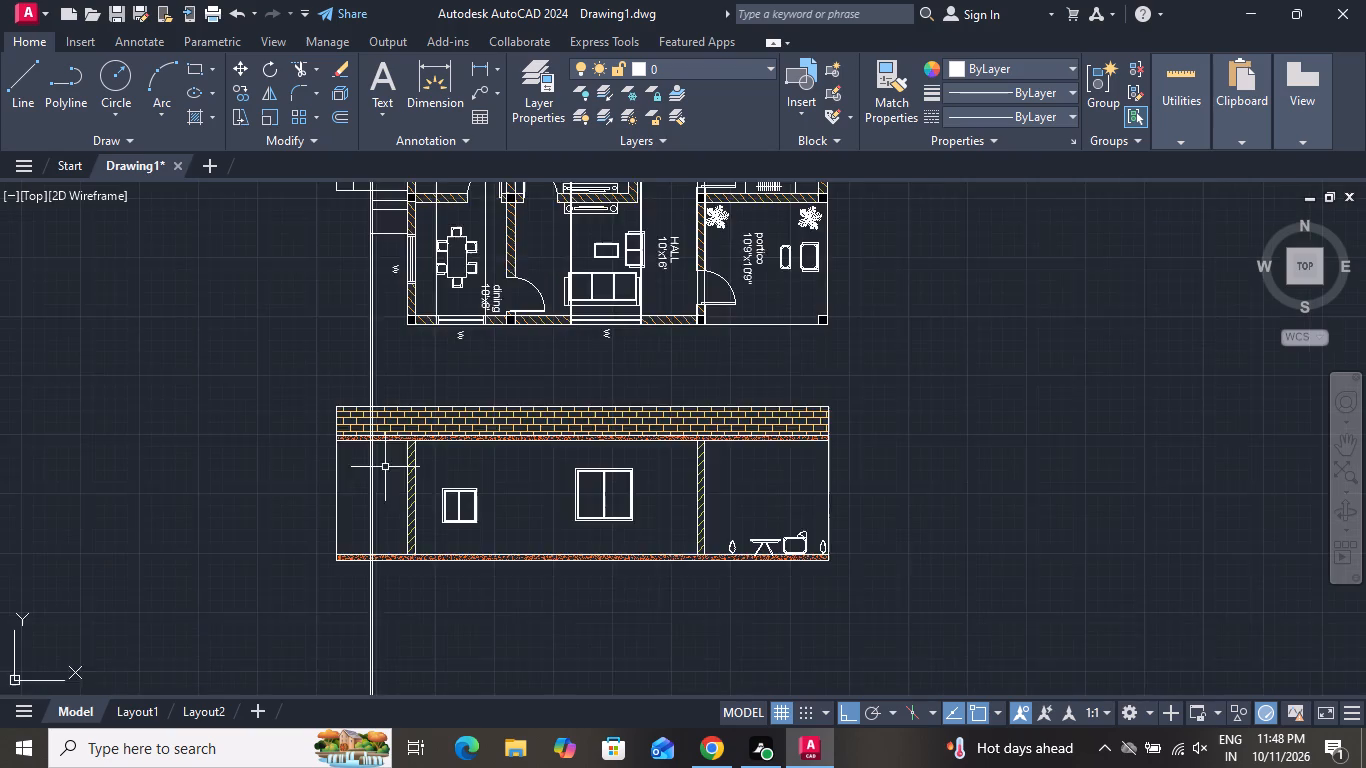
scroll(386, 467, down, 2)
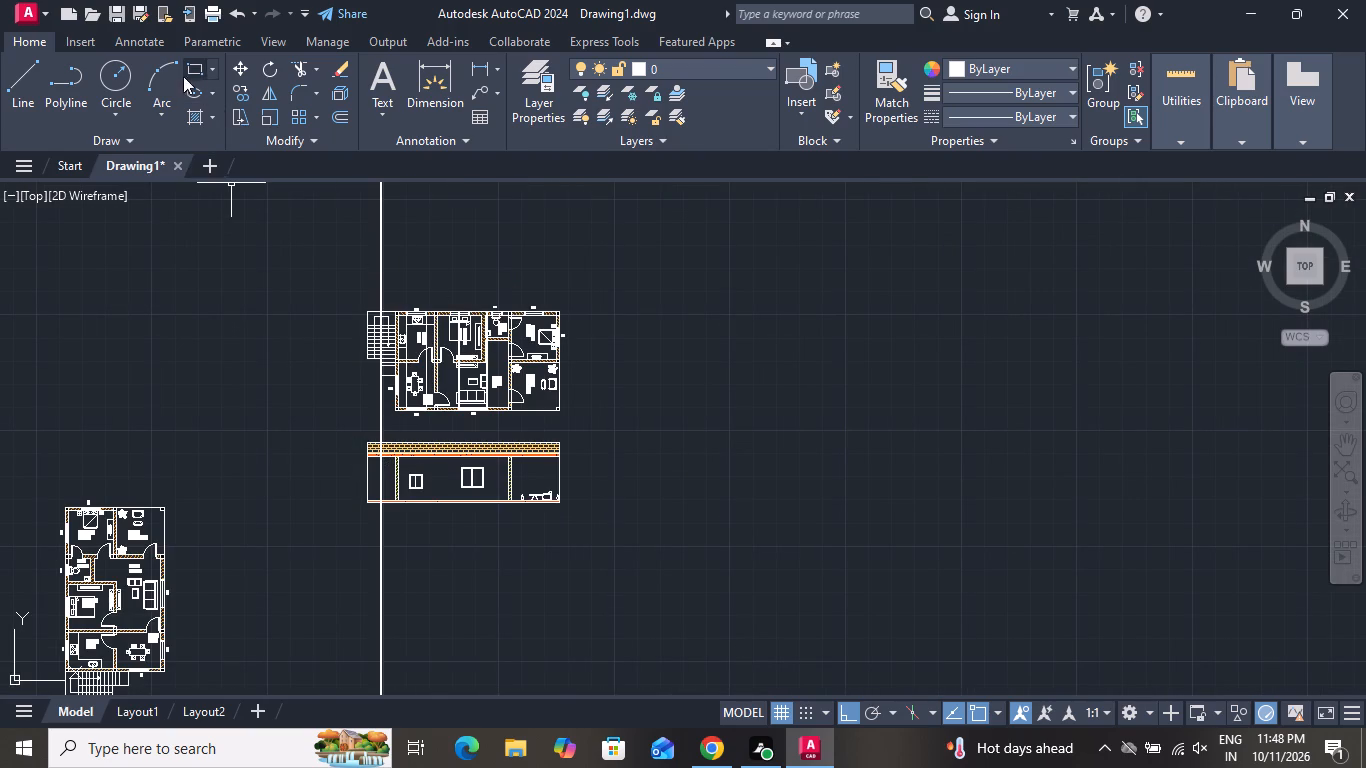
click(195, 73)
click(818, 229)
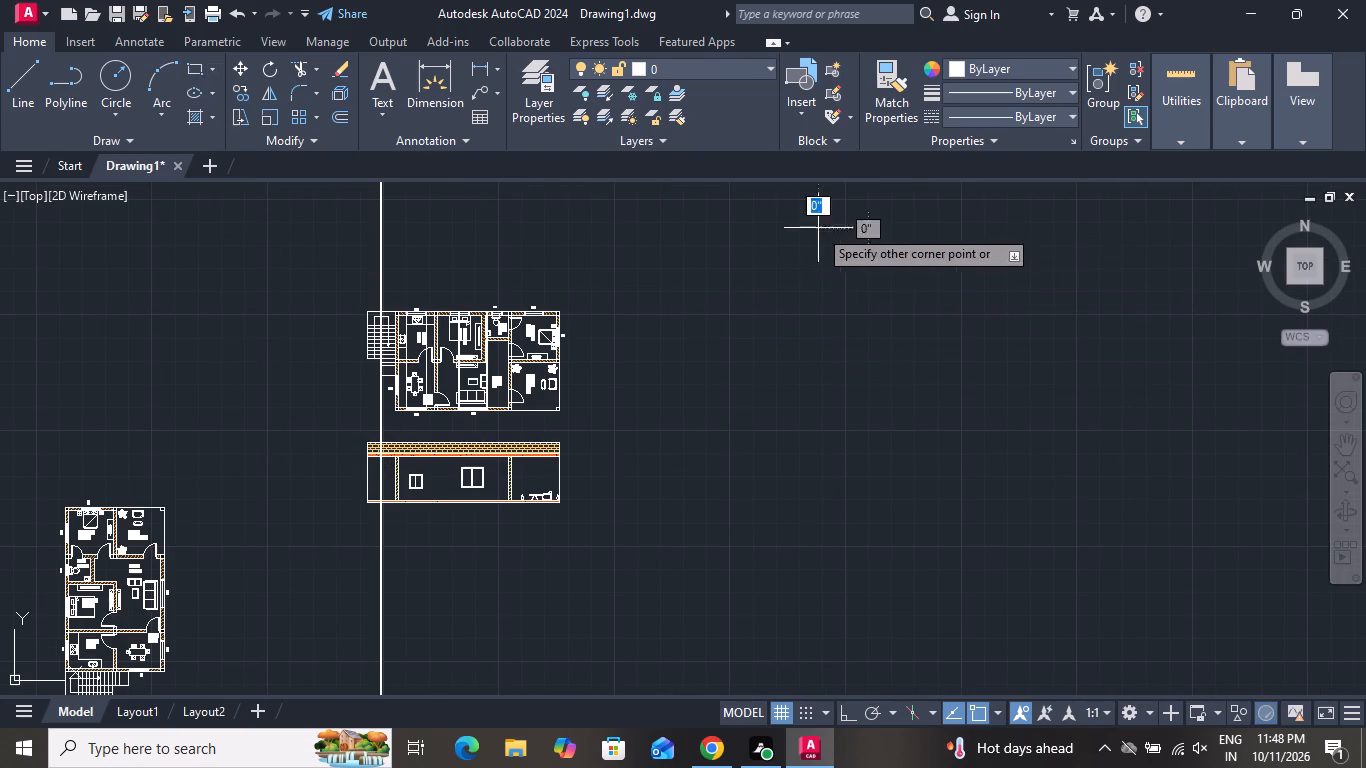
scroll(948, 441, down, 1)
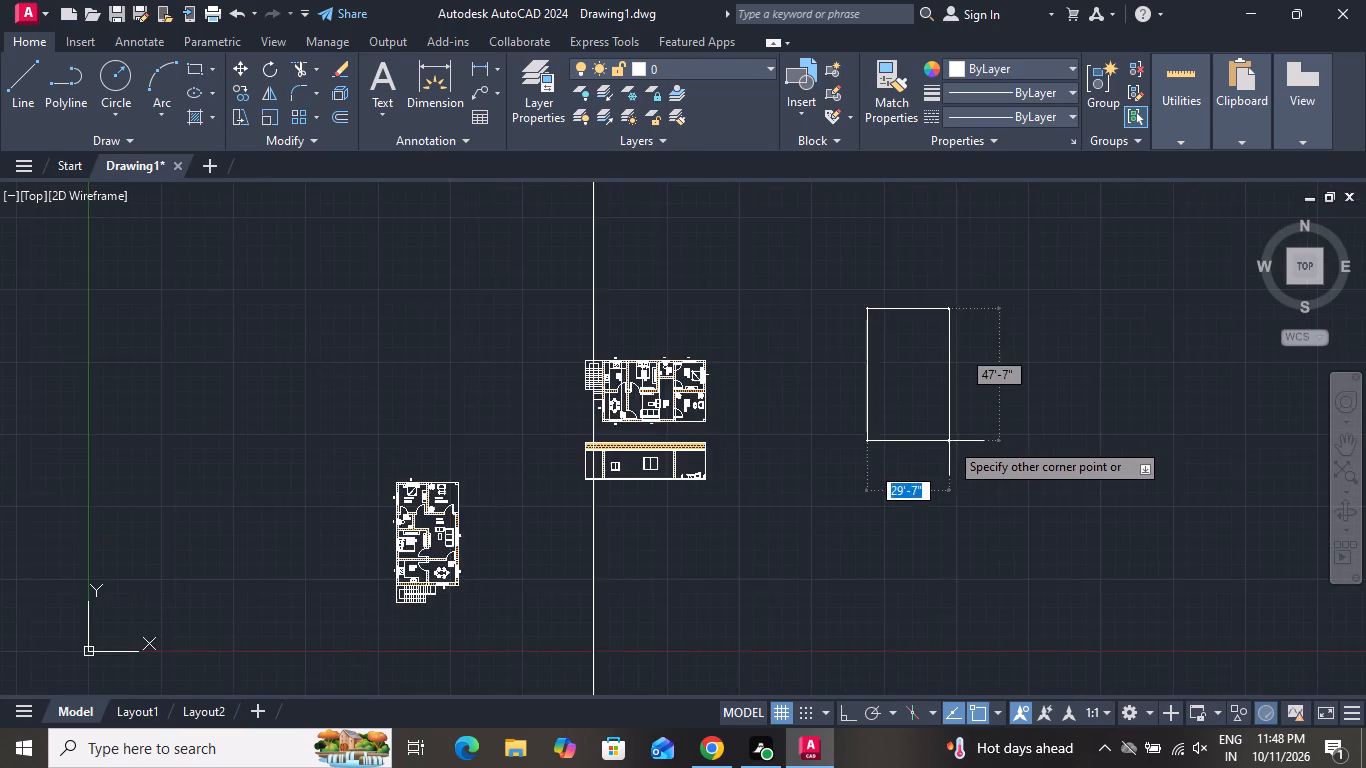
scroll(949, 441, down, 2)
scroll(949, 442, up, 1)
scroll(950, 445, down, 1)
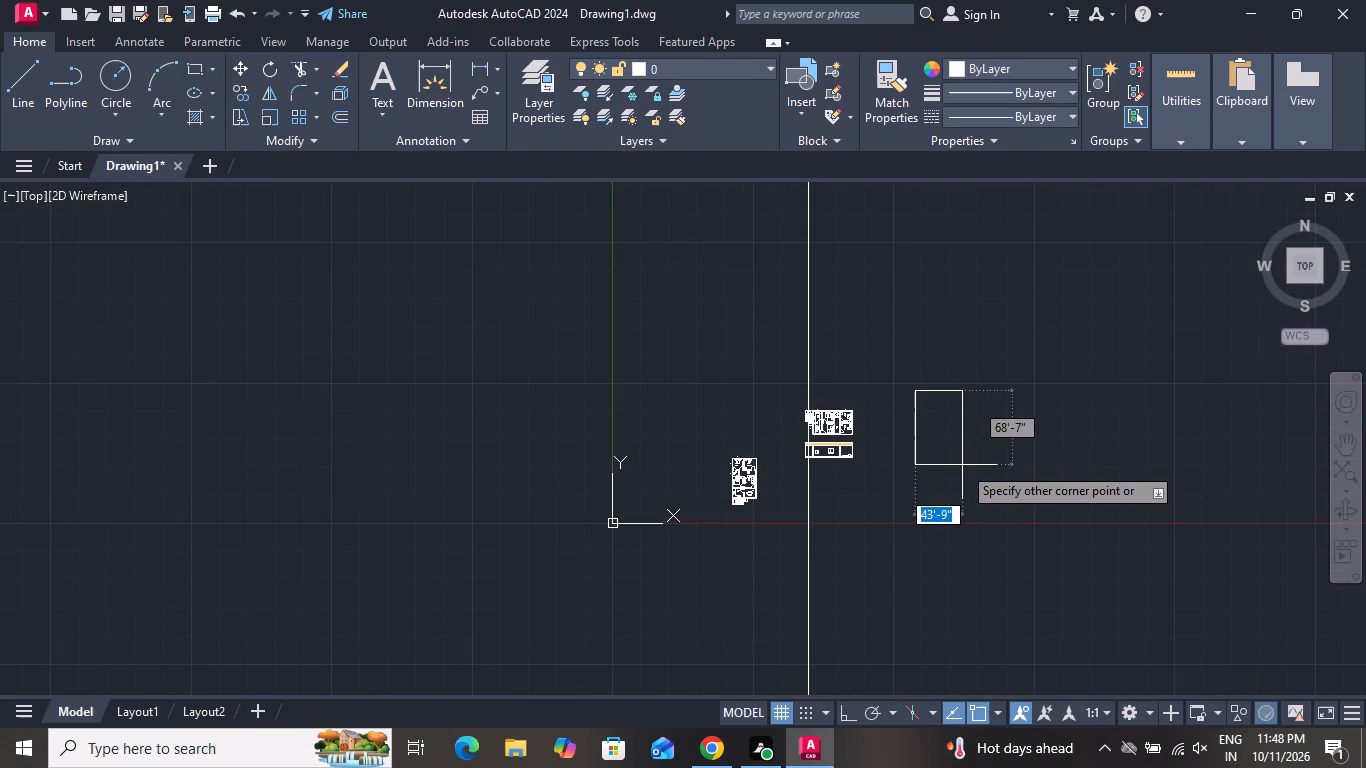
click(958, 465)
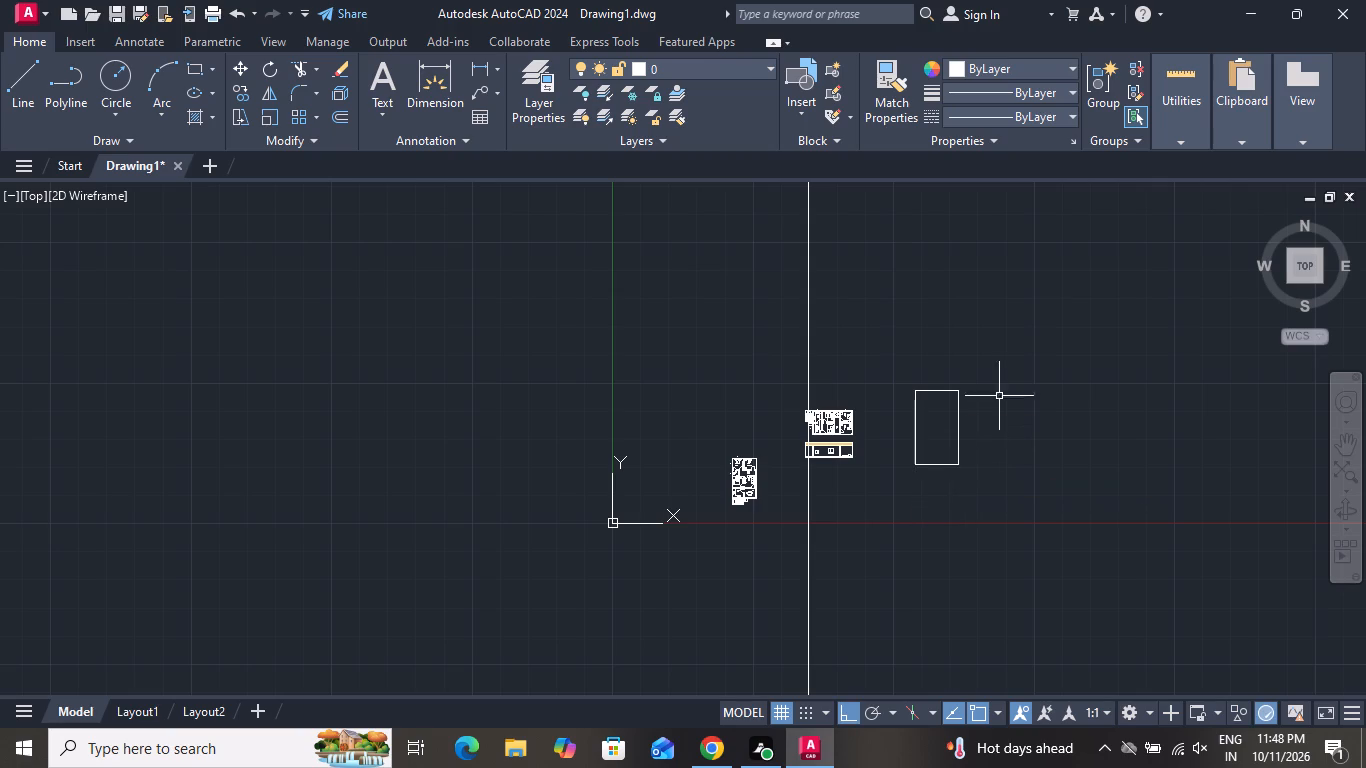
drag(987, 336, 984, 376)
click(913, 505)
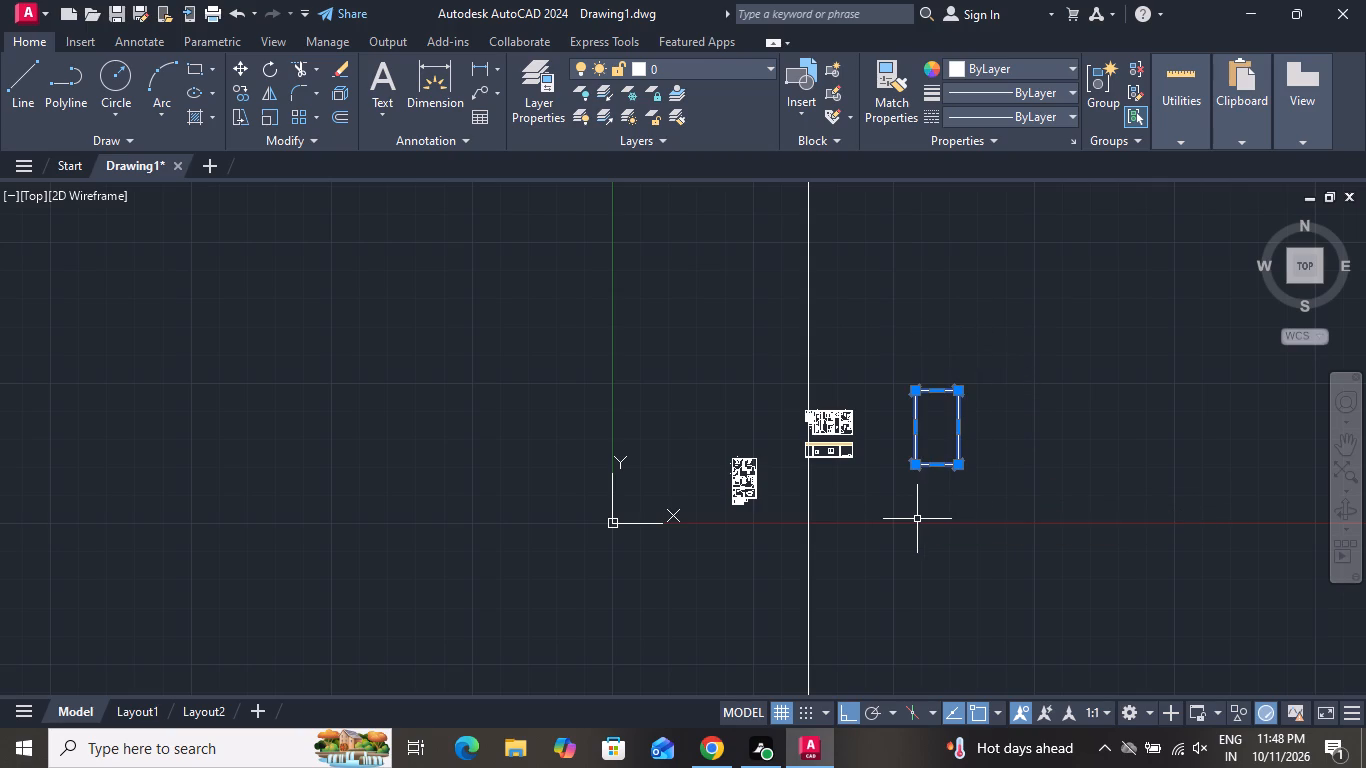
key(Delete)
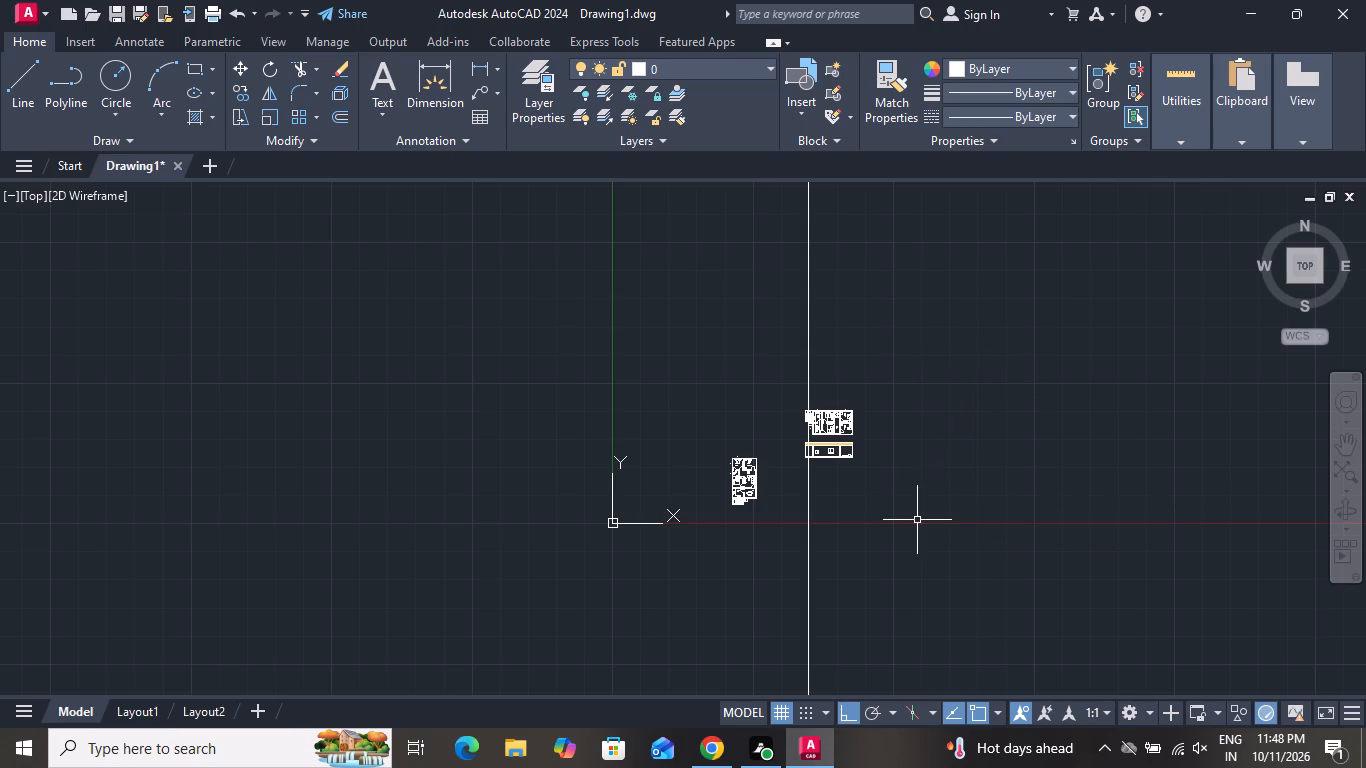
Examine the rotated floor plan, the section below it and the construction lines crossing both.
scroll(931, 524, down, 2)
scroll(939, 537, up, 3)
scroll(821, 466, up, 2)
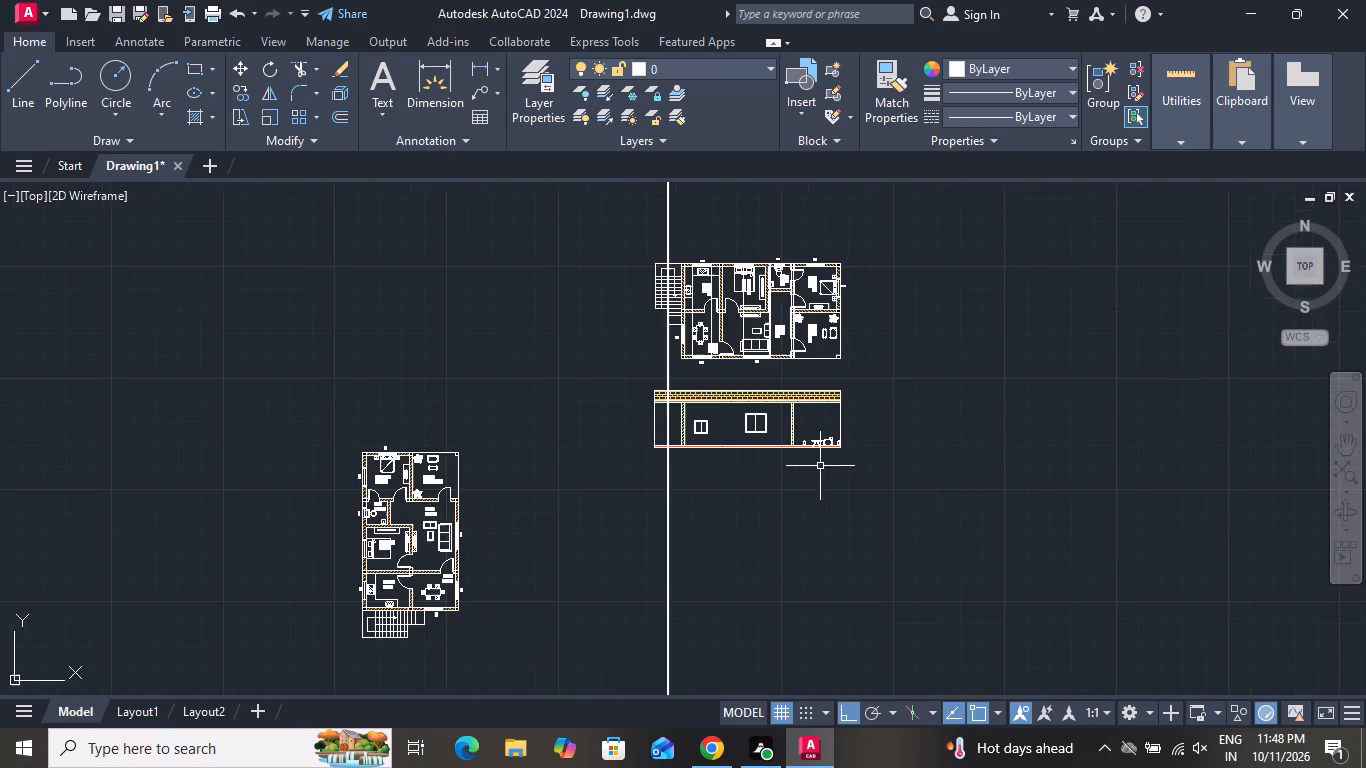
scroll(820, 466, up, 1)
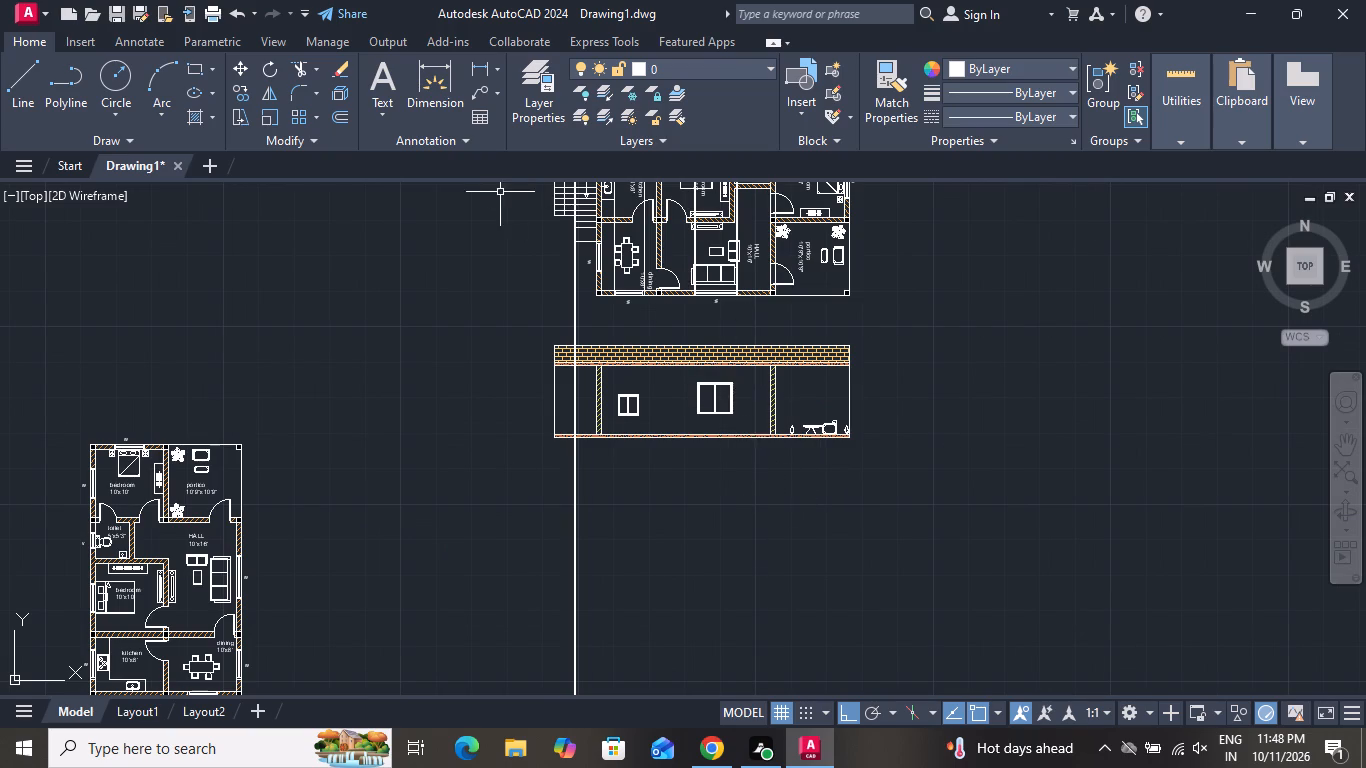
scroll(511, 201, up, 2)
scroll(597, 269, down, 4)
scroll(636, 213, up, 2)
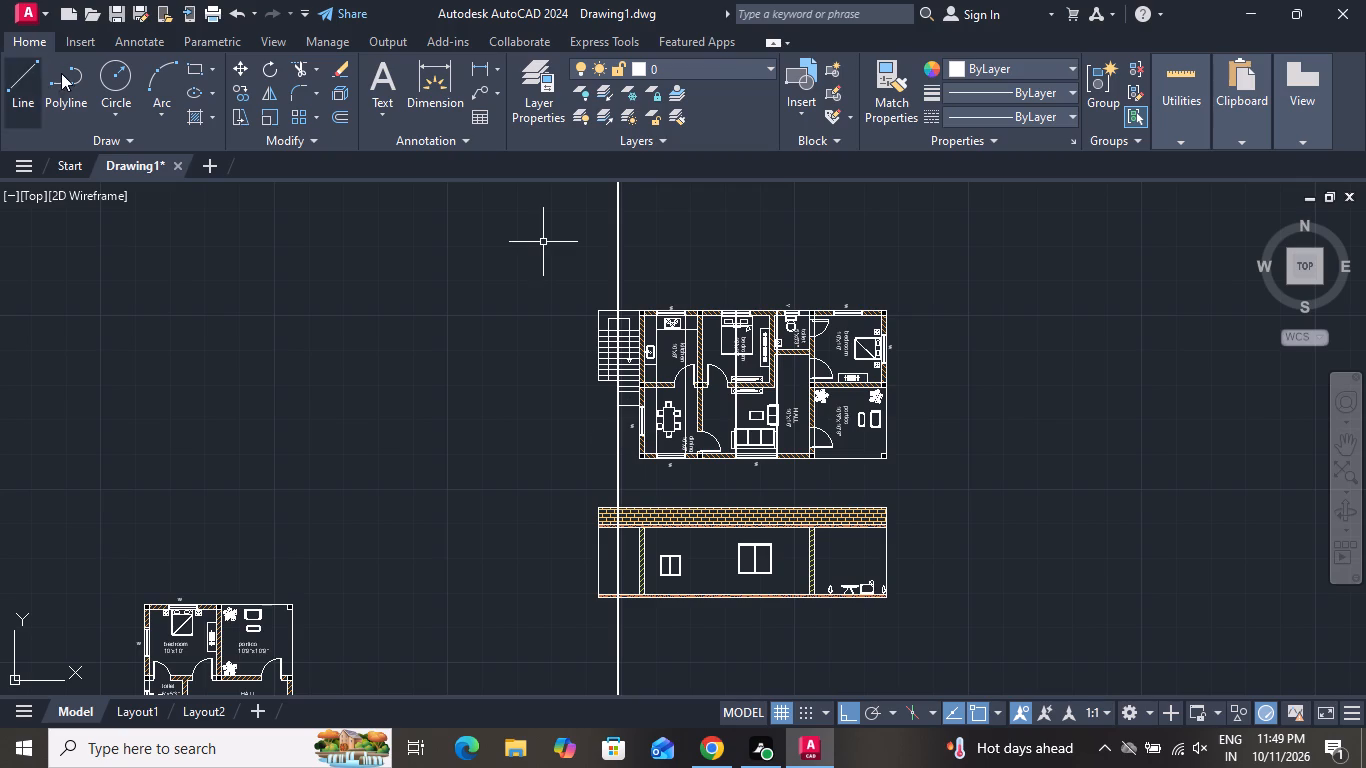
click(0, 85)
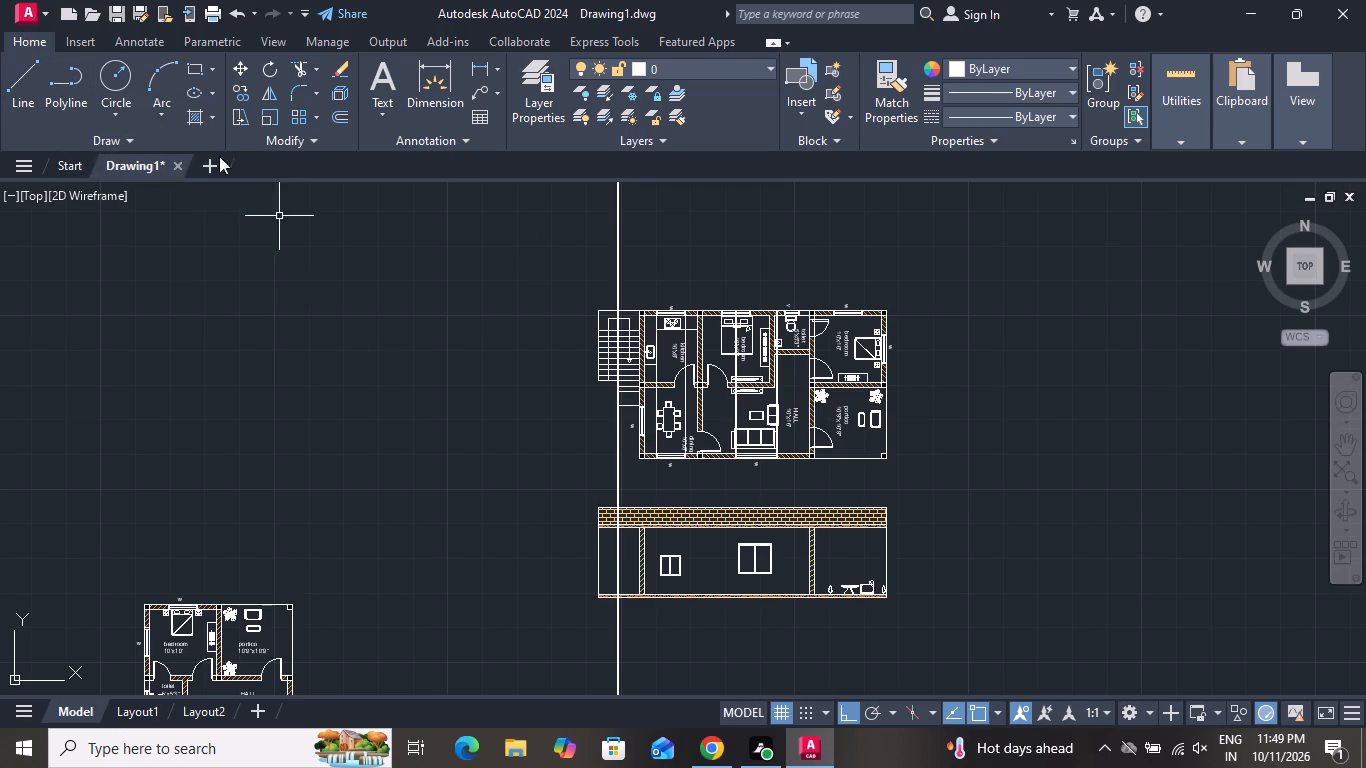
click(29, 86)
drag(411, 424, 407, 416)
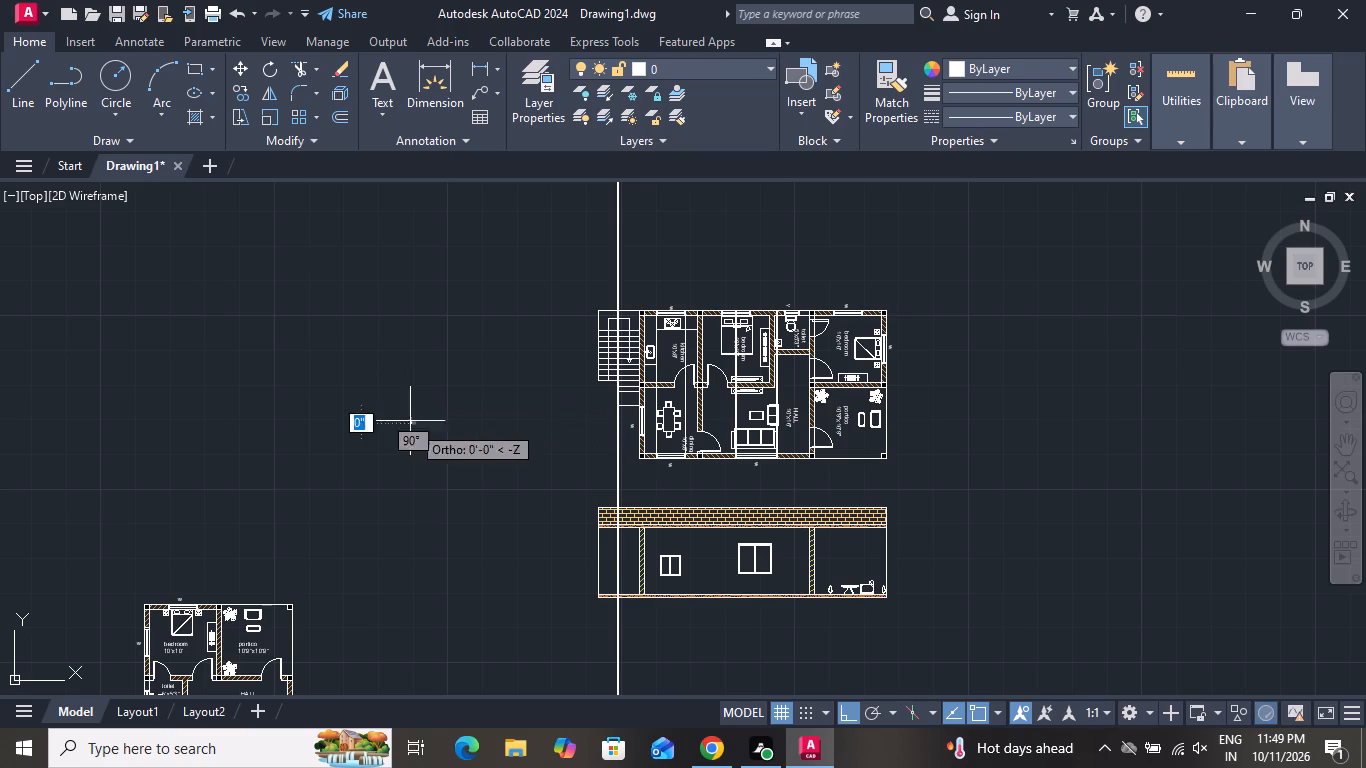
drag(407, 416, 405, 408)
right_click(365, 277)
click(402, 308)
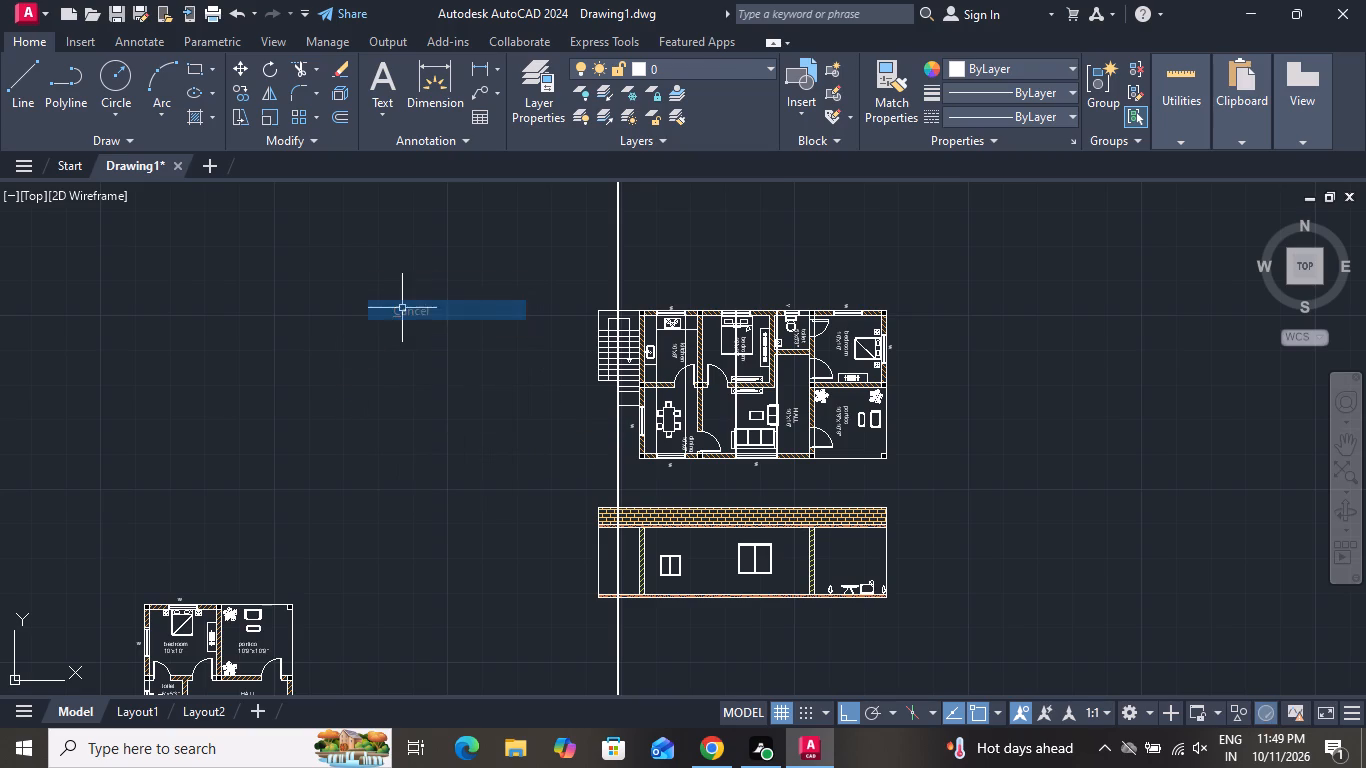
Examine the rotated floor plan's external staircase and the vertical construction lines running through it and the section's end bay.
scroll(480, 404, down, 2)
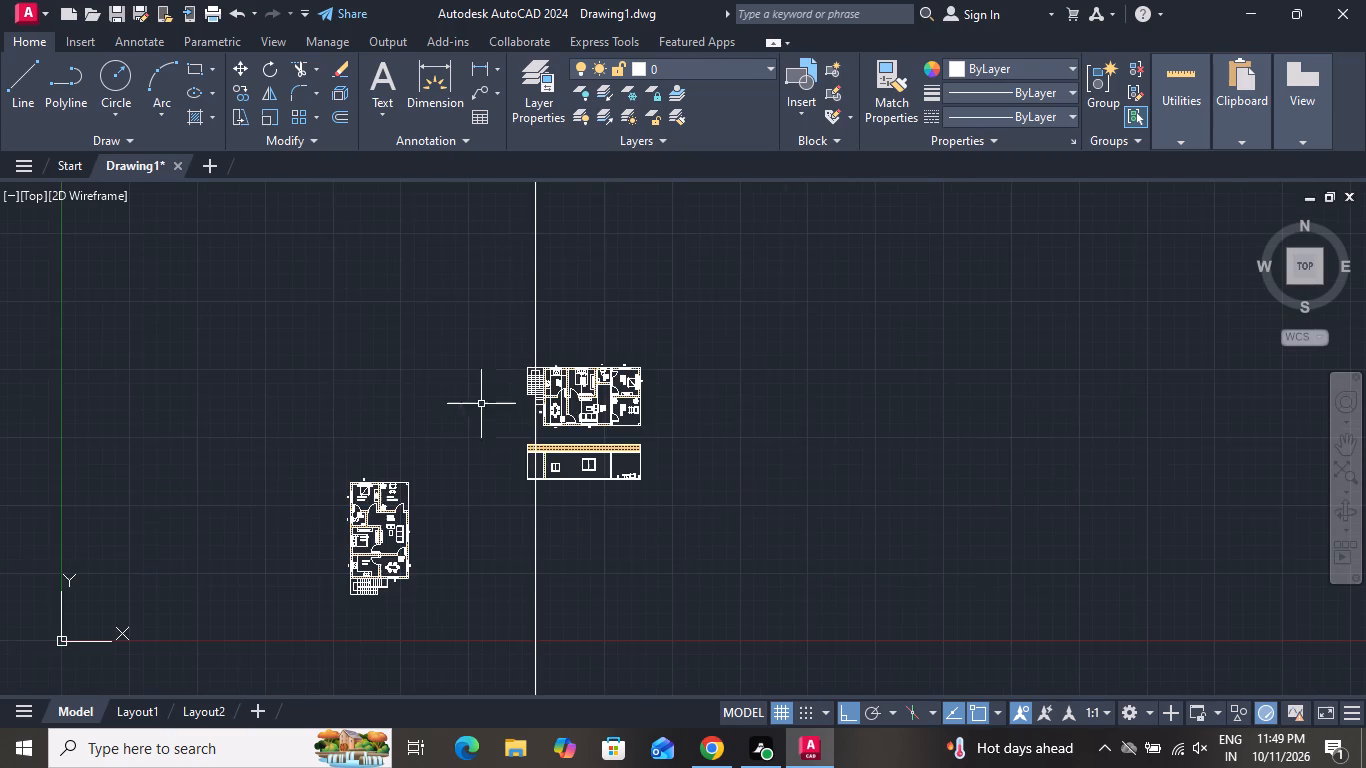
scroll(486, 427, up, 2)
scroll(619, 485, up, 1)
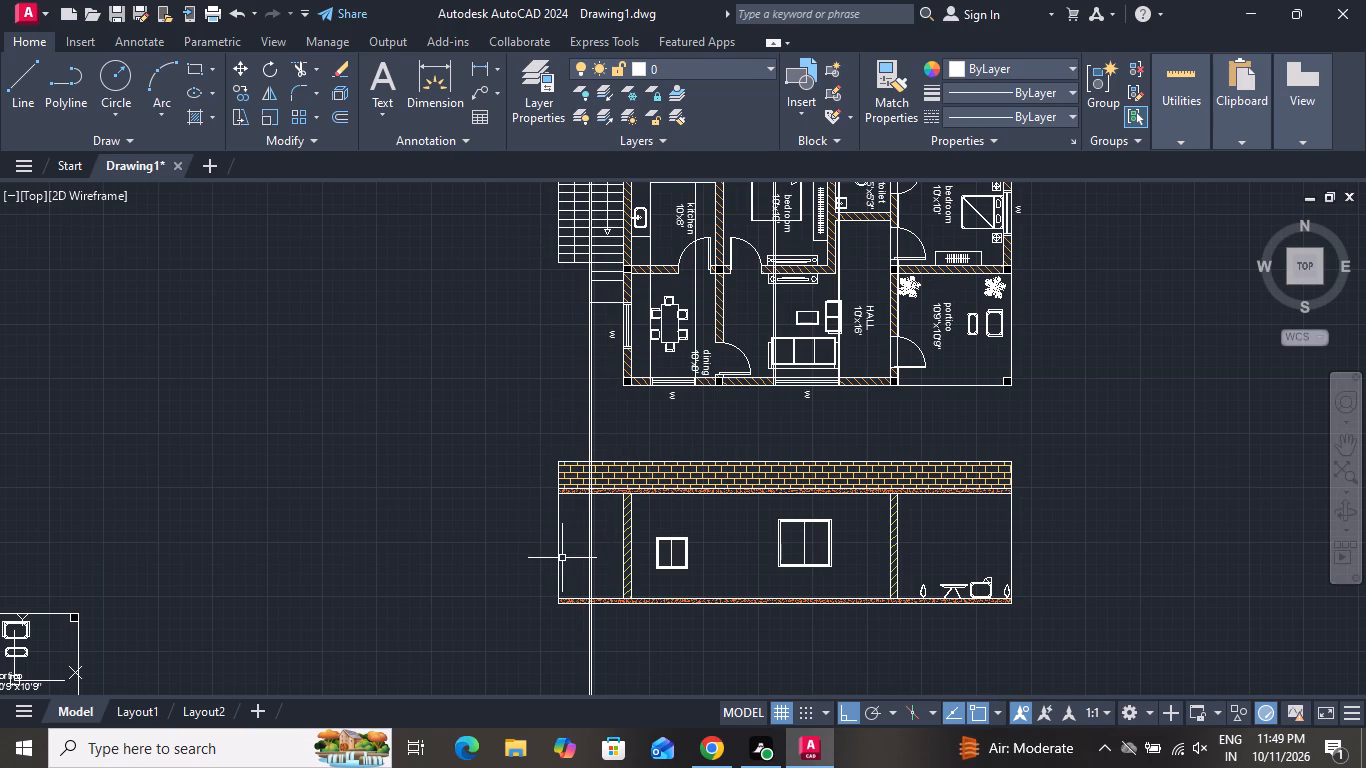
scroll(447, 673, down, 2)
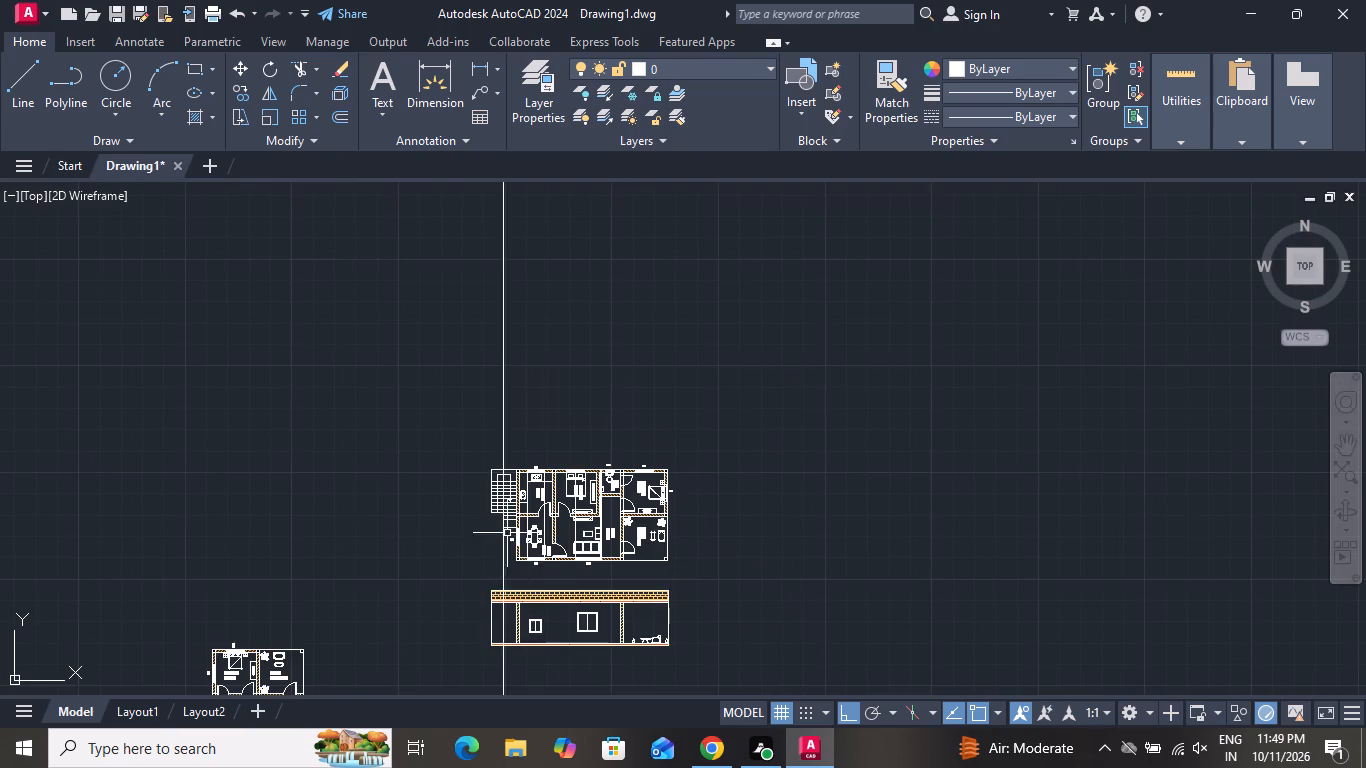
scroll(506, 531, up, 4)
scroll(488, 461, down, 2)
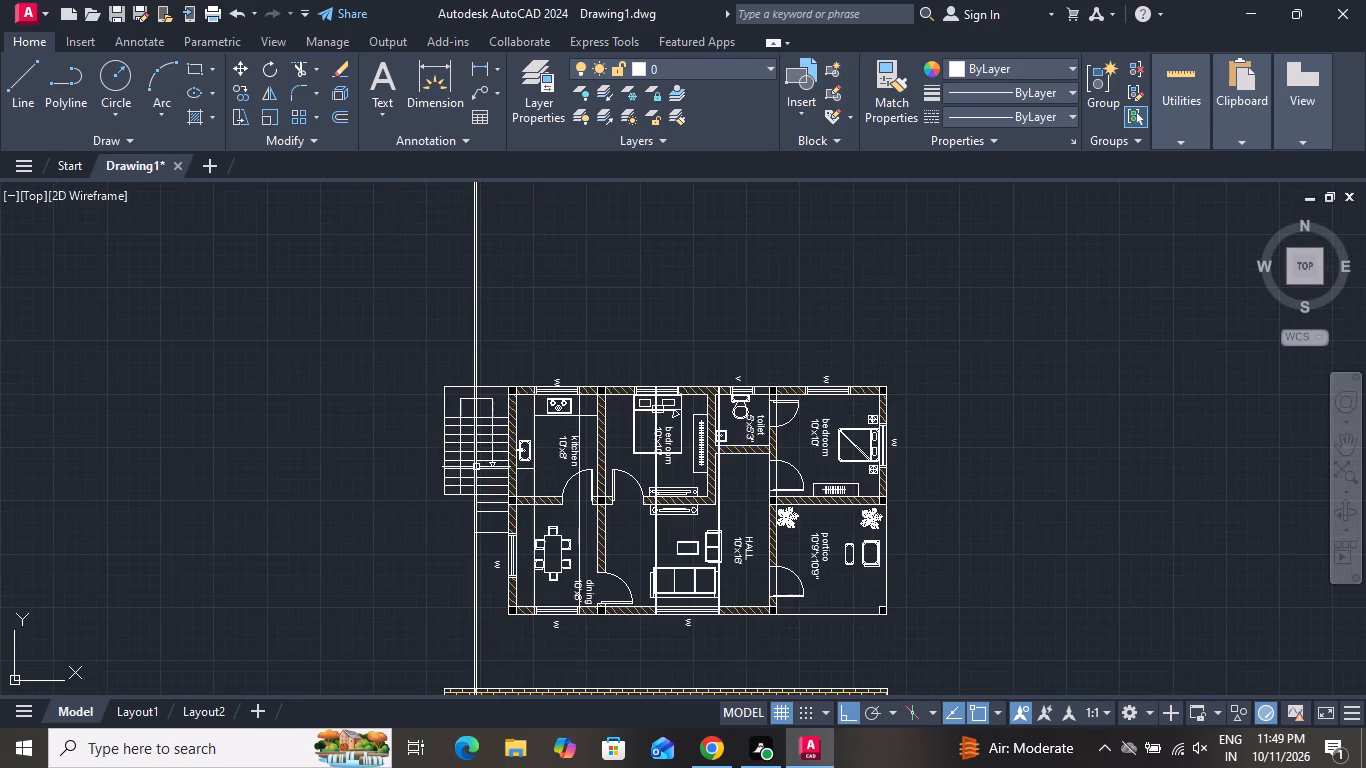
scroll(470, 466, up, 3)
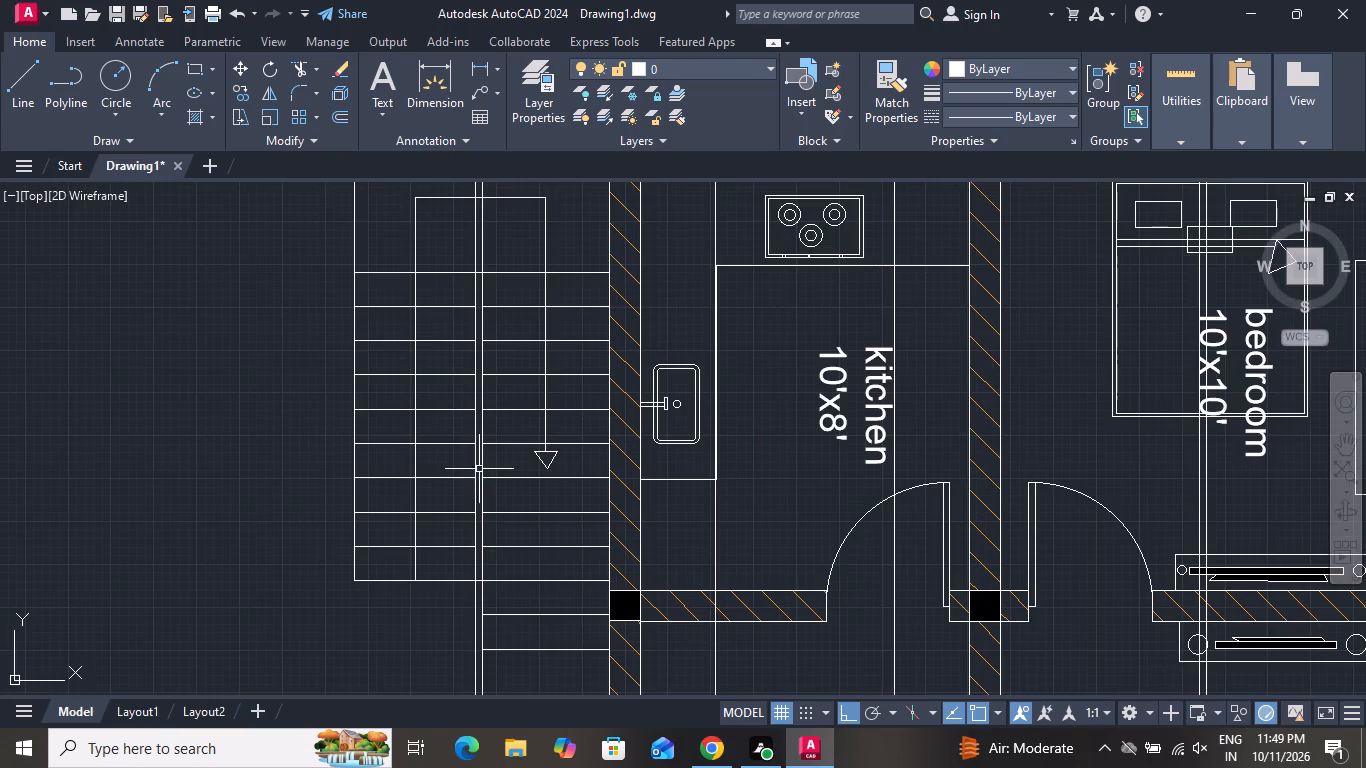
scroll(392, 517, down, 4)
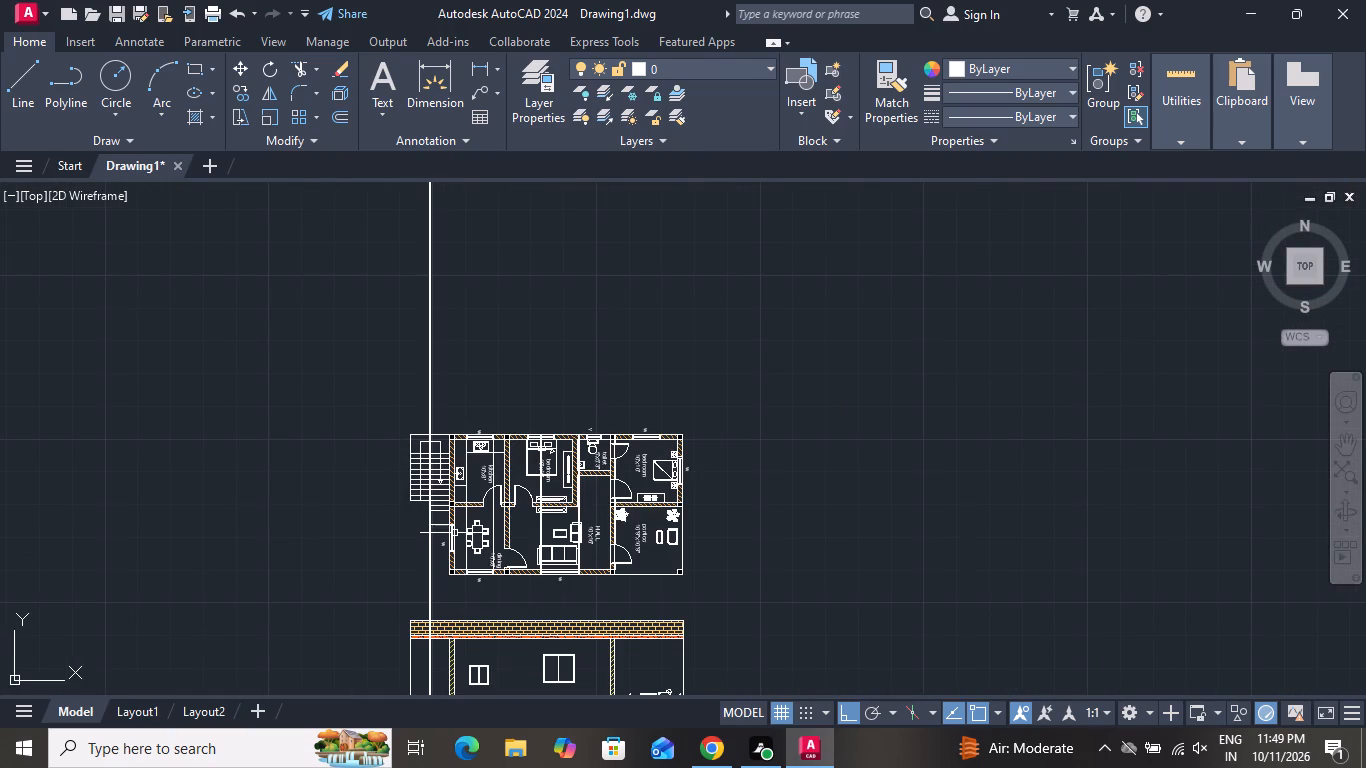
scroll(458, 534, down, 1)
scroll(469, 669, up, 1)
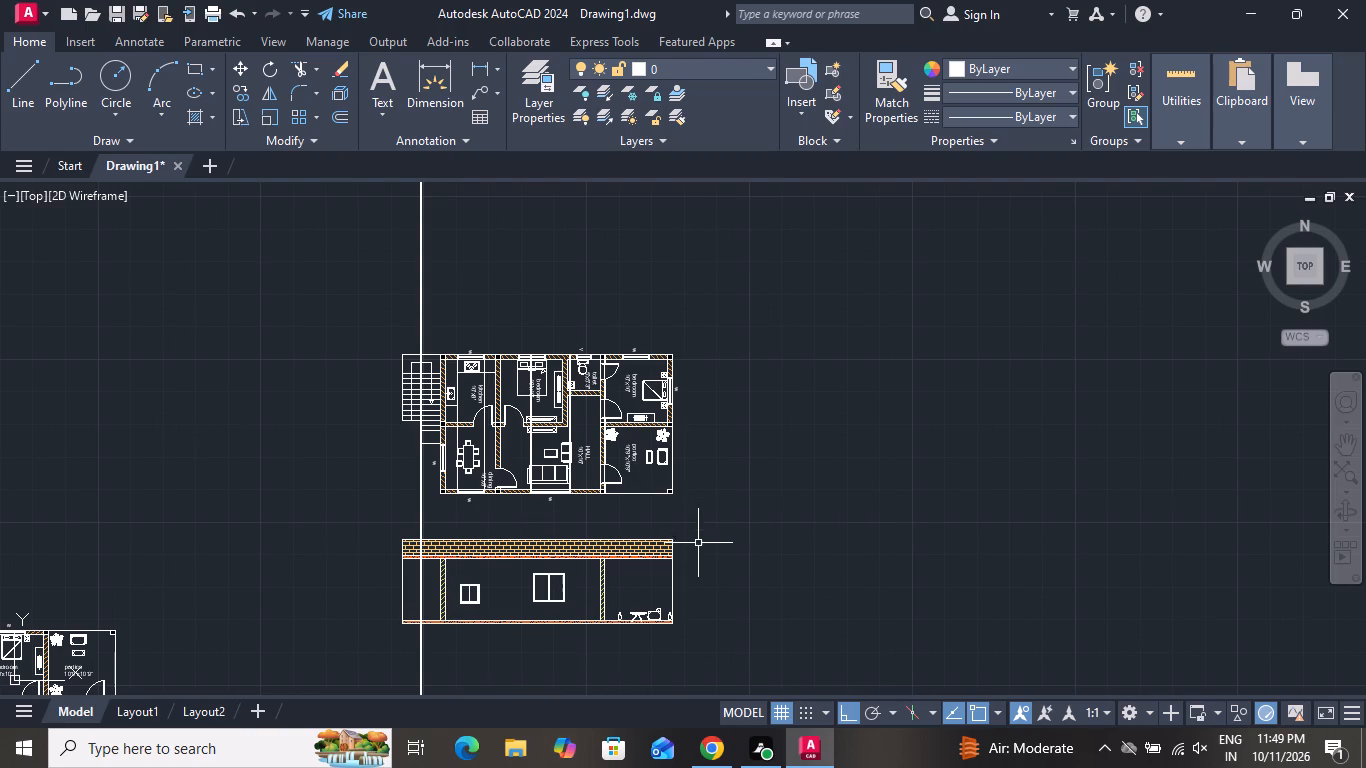
scroll(698, 545, down, 1)
scroll(620, 535, up, 2)
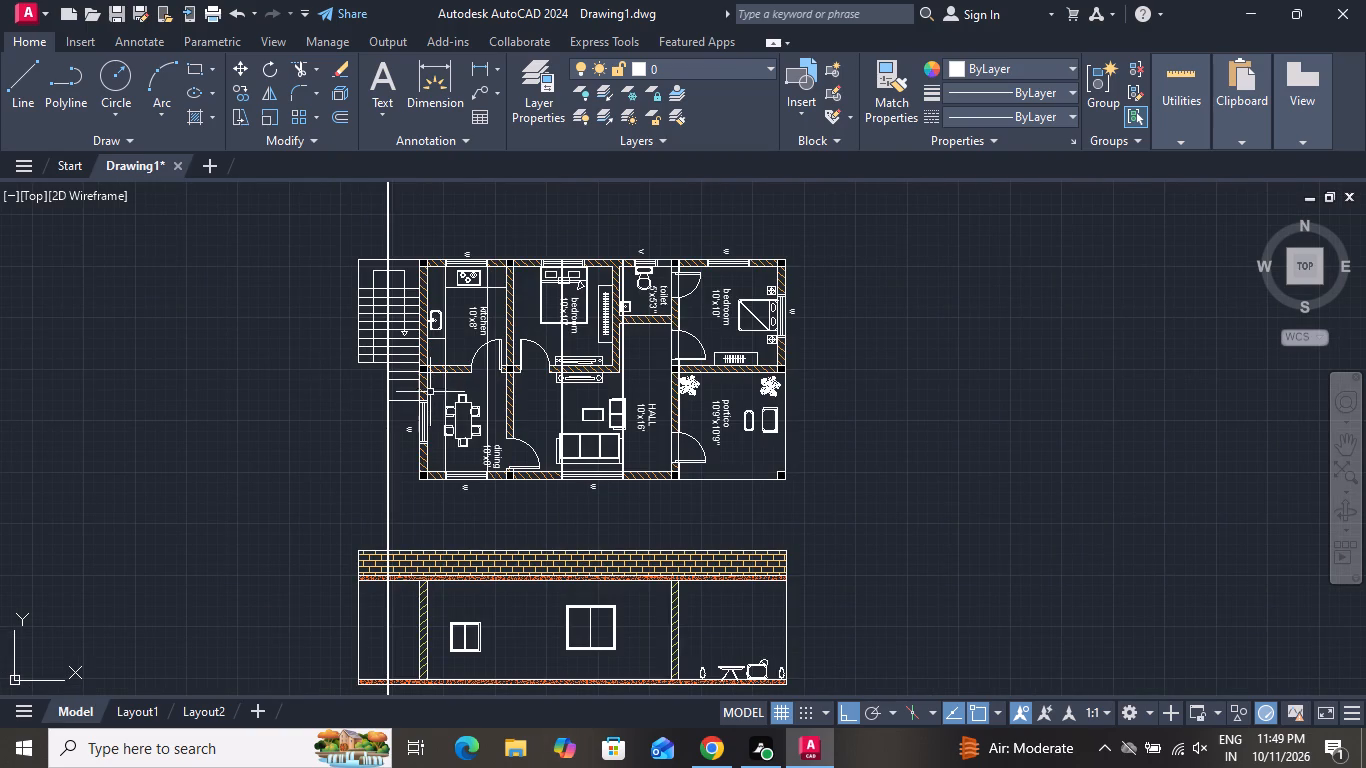
scroll(380, 380, up, 1)
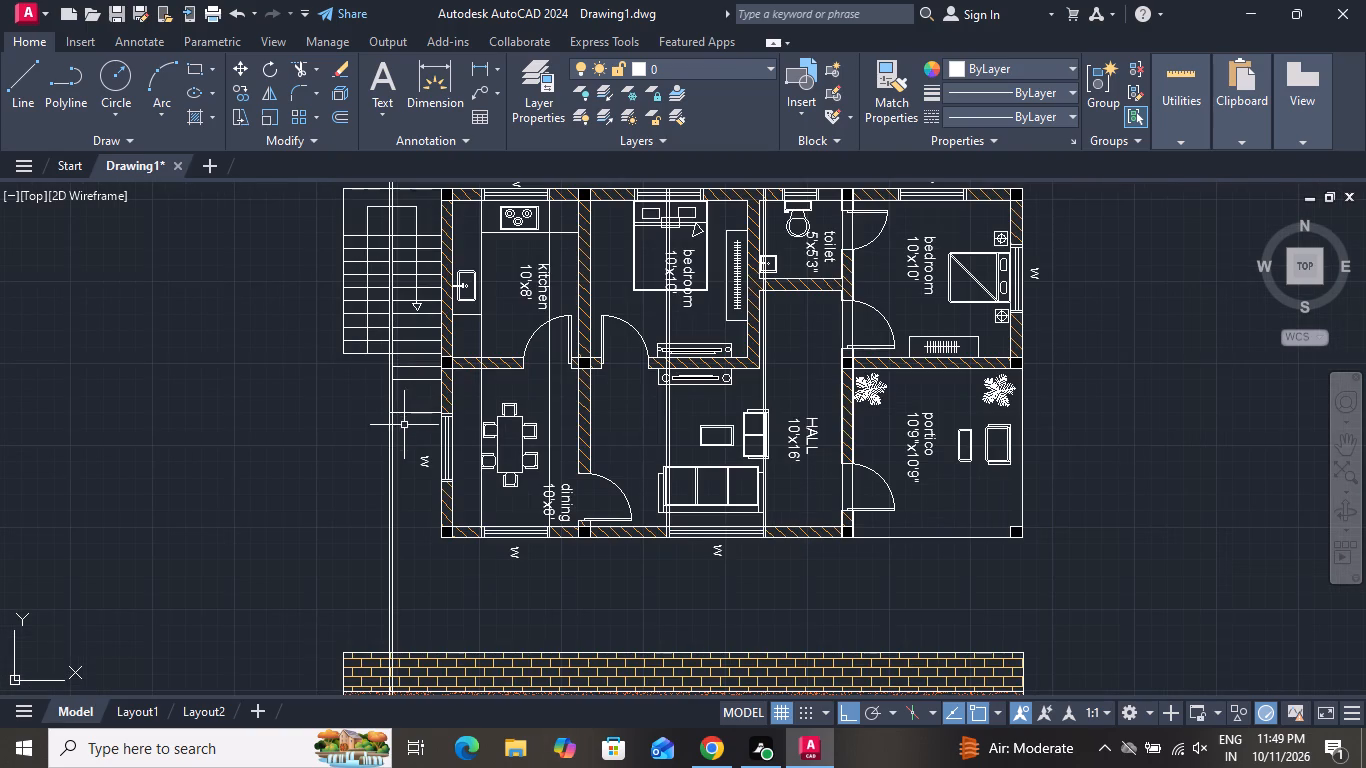
Erase the pair of vertical construction lines running through the rotated plan's staircase and the section's end bay.
scroll(409, 442, down, 1)
click(405, 532)
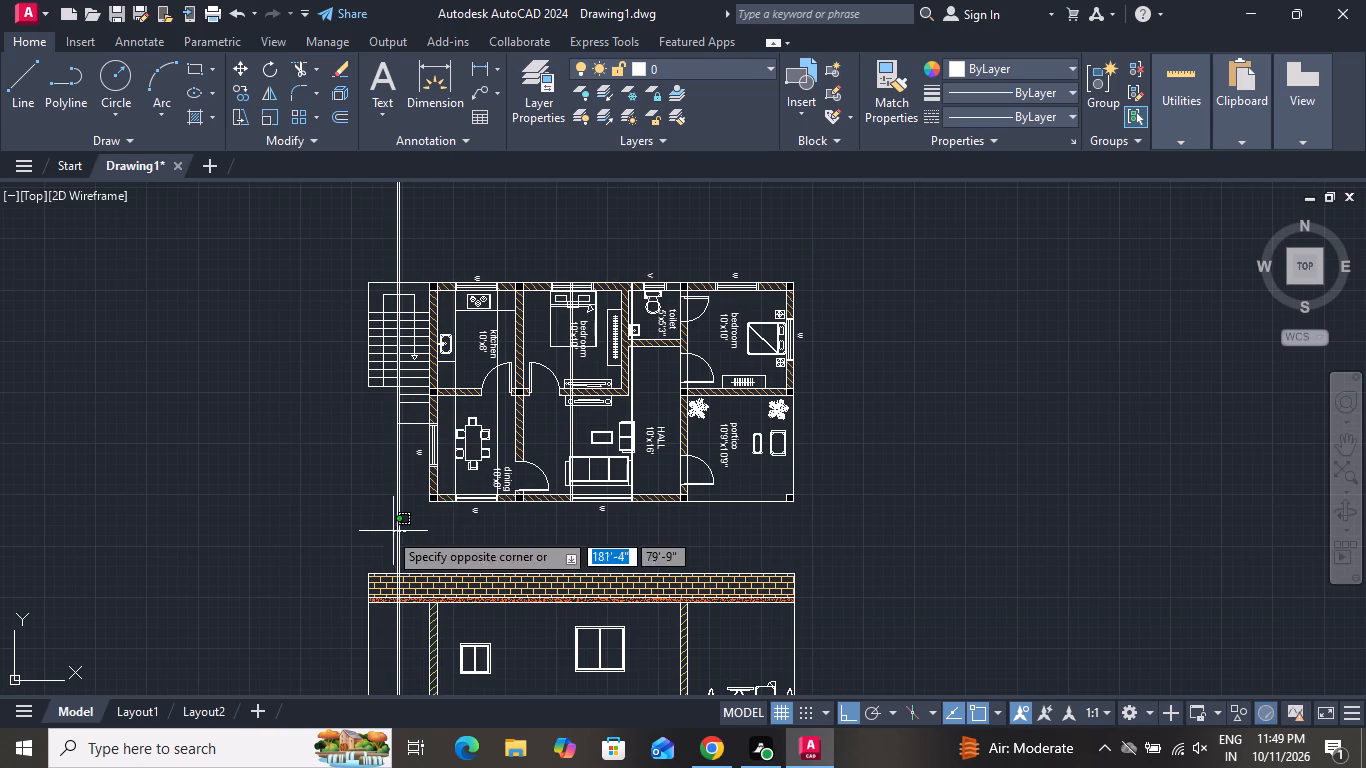
click(379, 533)
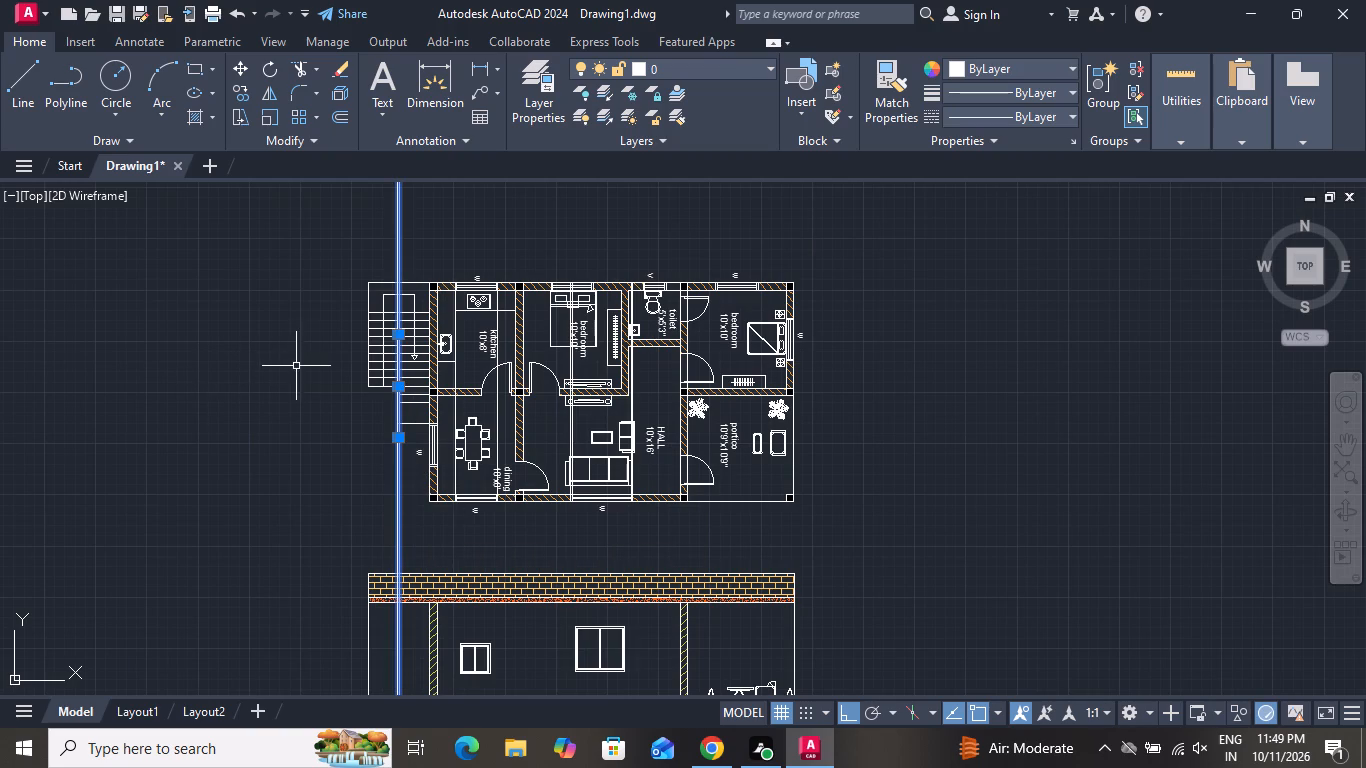
key(Delete)
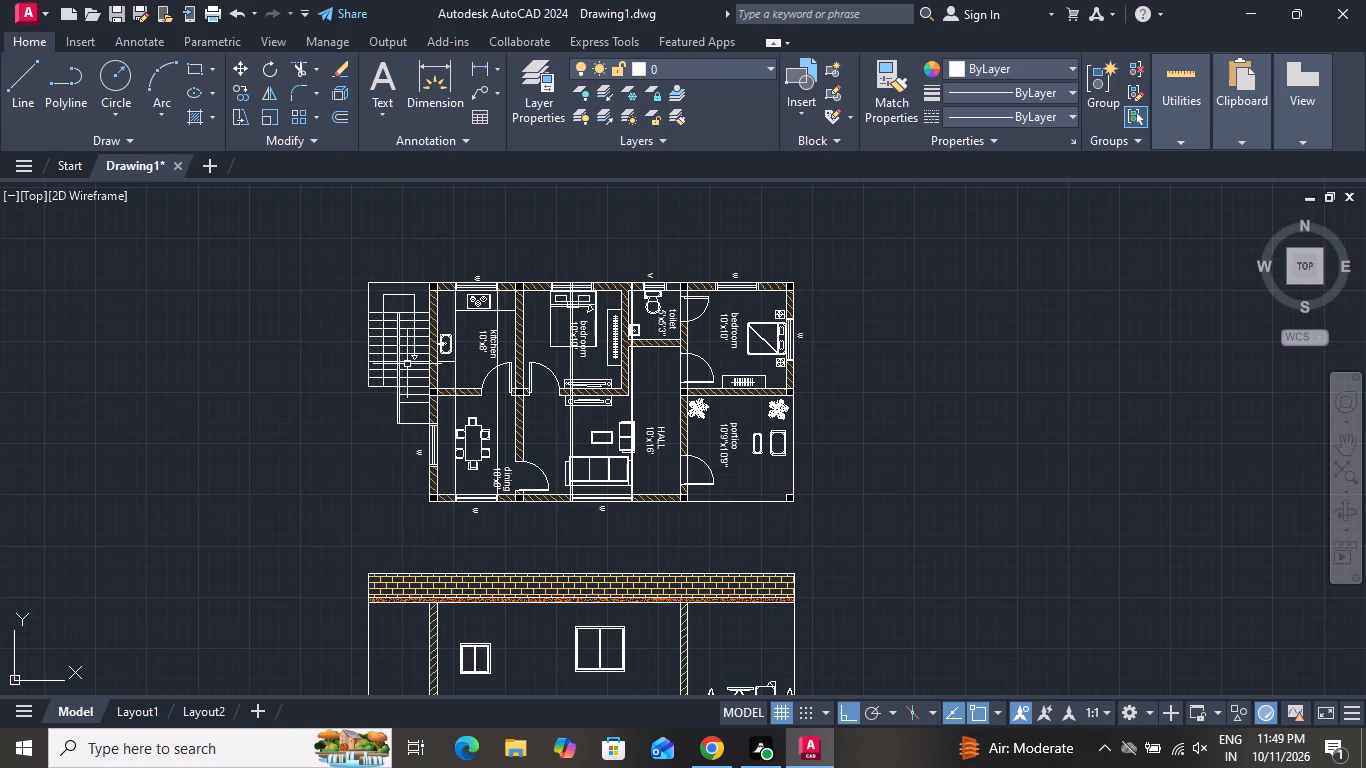
Extend the outer face line of the section's wall beside the staircase bay up through the roof slab and brick parapet to the top.
scroll(407, 362, up, 3)
scroll(407, 361, down, 1)
scroll(427, 461, down, 3)
scroll(426, 629, up, 1)
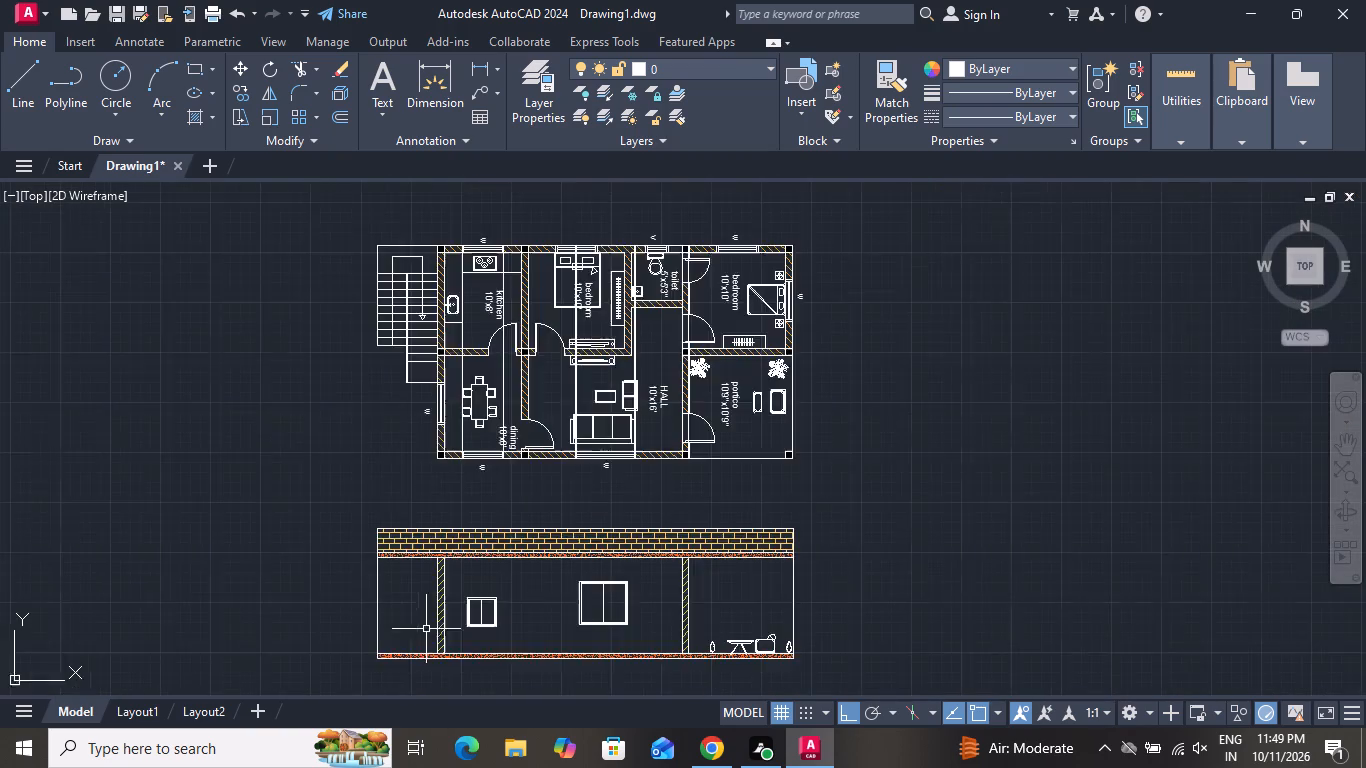
scroll(426, 629, up, 1)
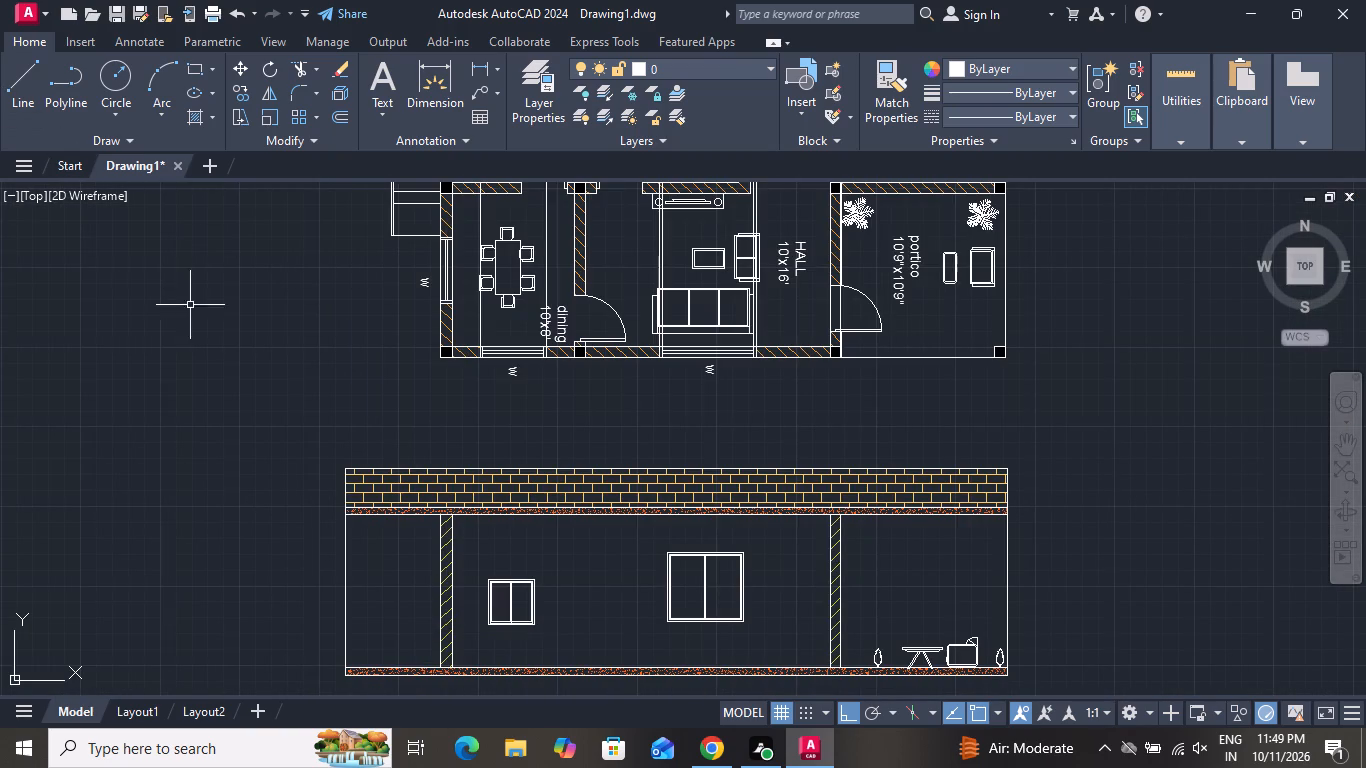
key(e)
text(x)
key(space)
key(space)
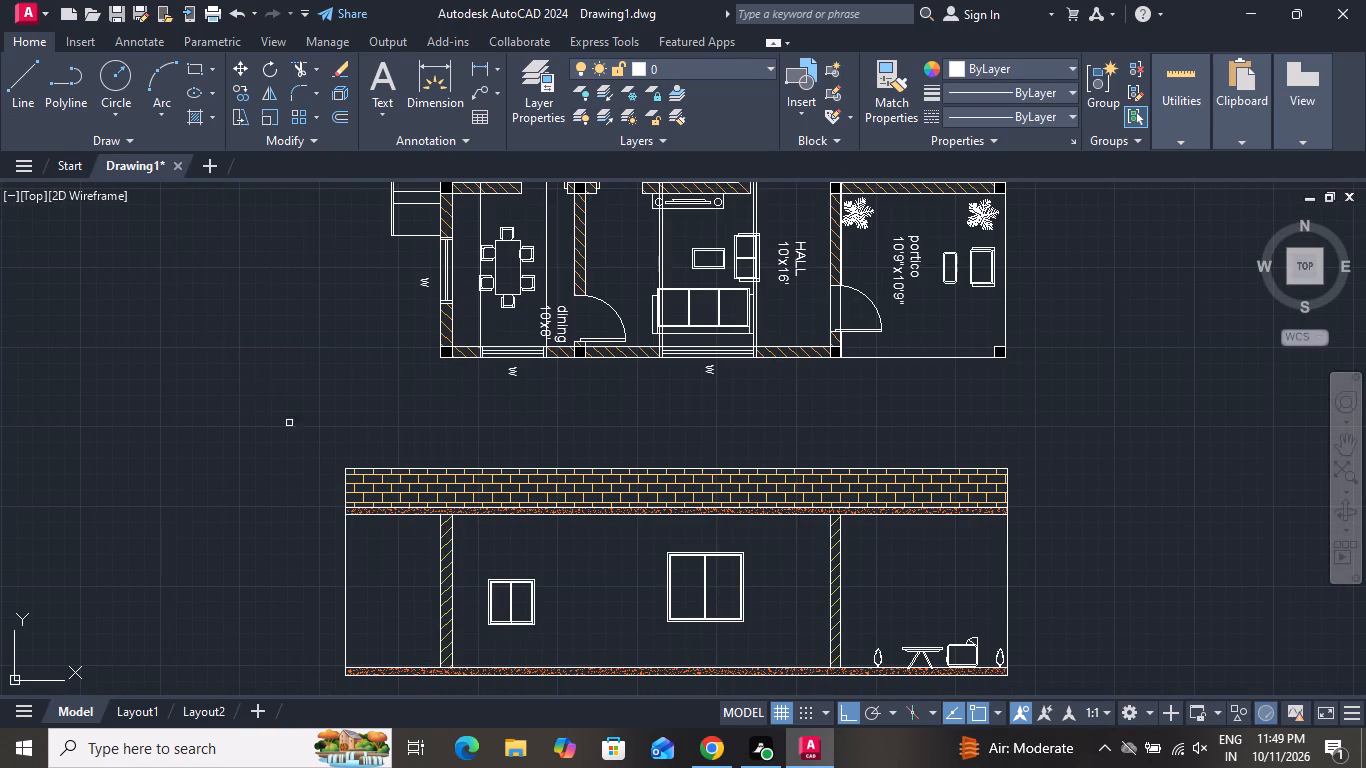
scroll(424, 515, up, 3)
click(478, 530)
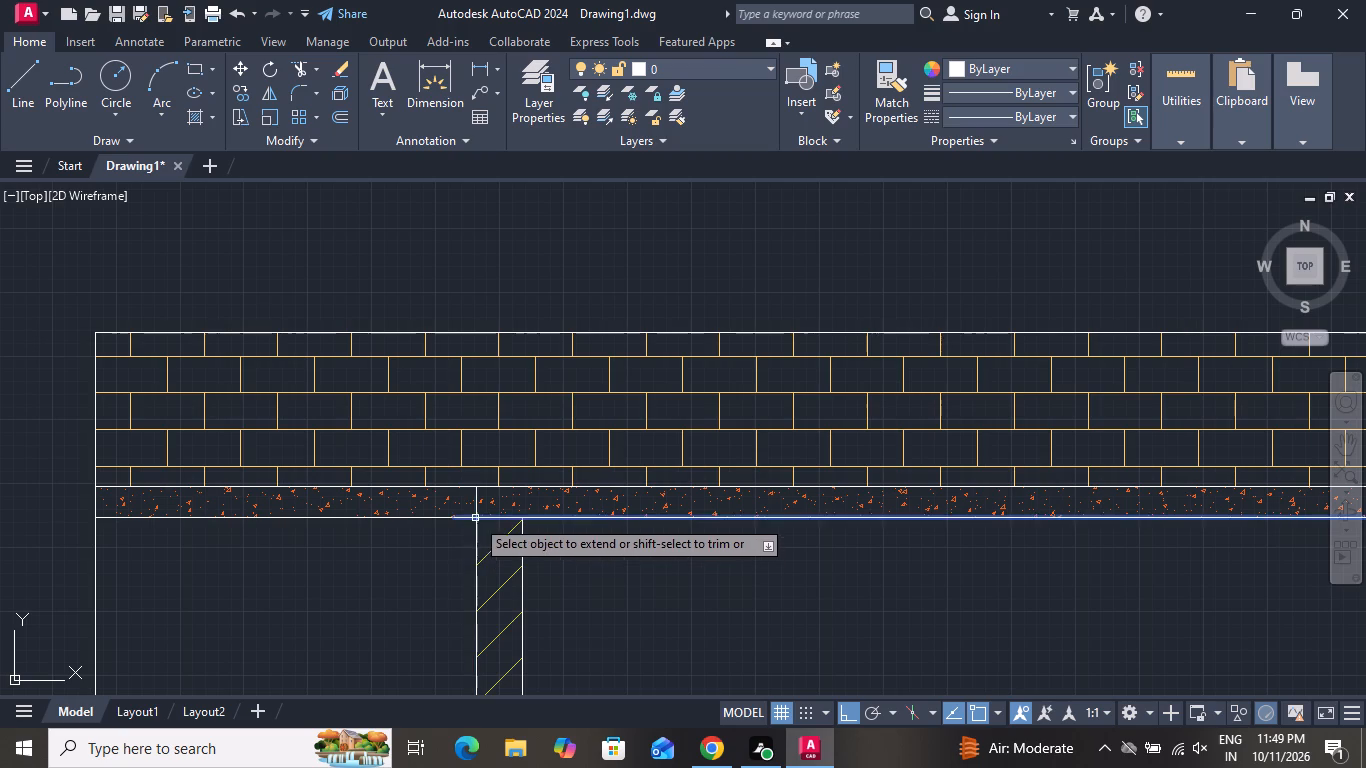
click(477, 502)
click(476, 482)
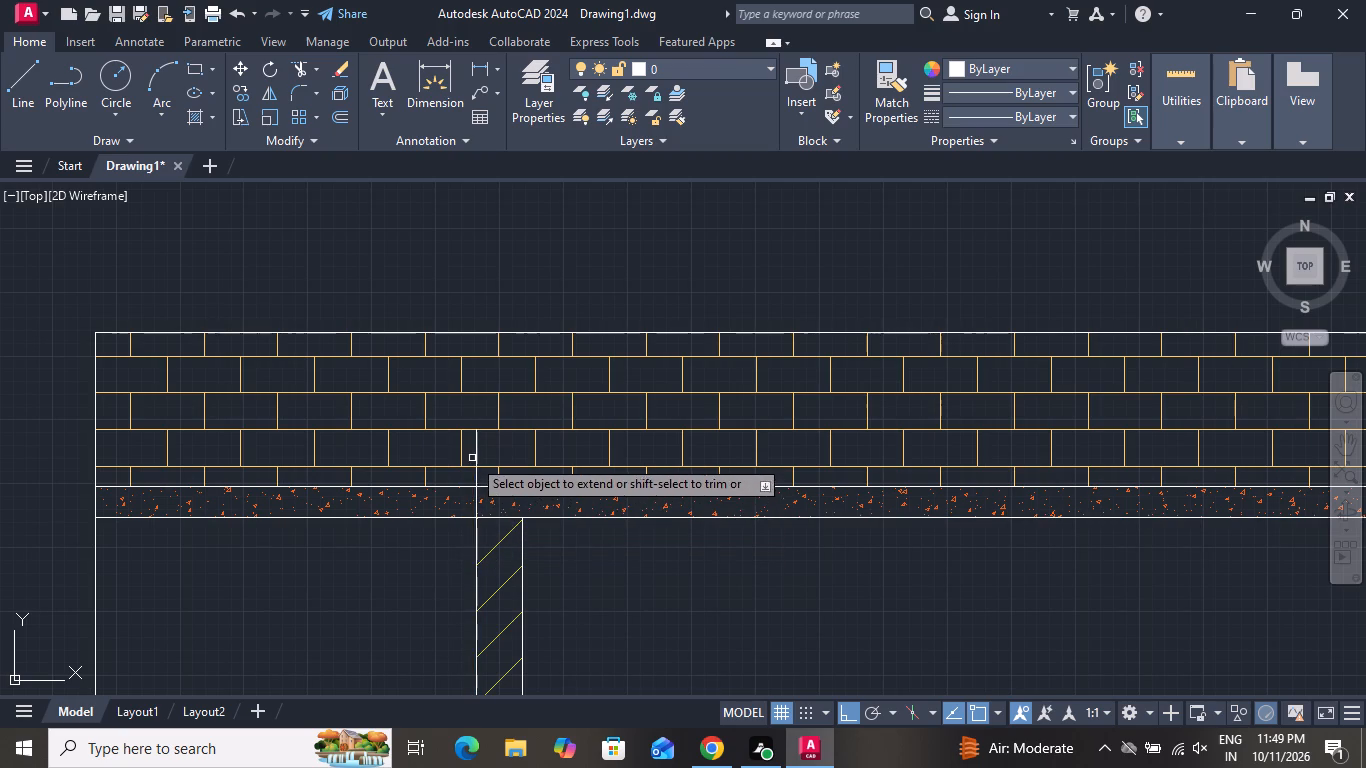
click(481, 450)
click(474, 413)
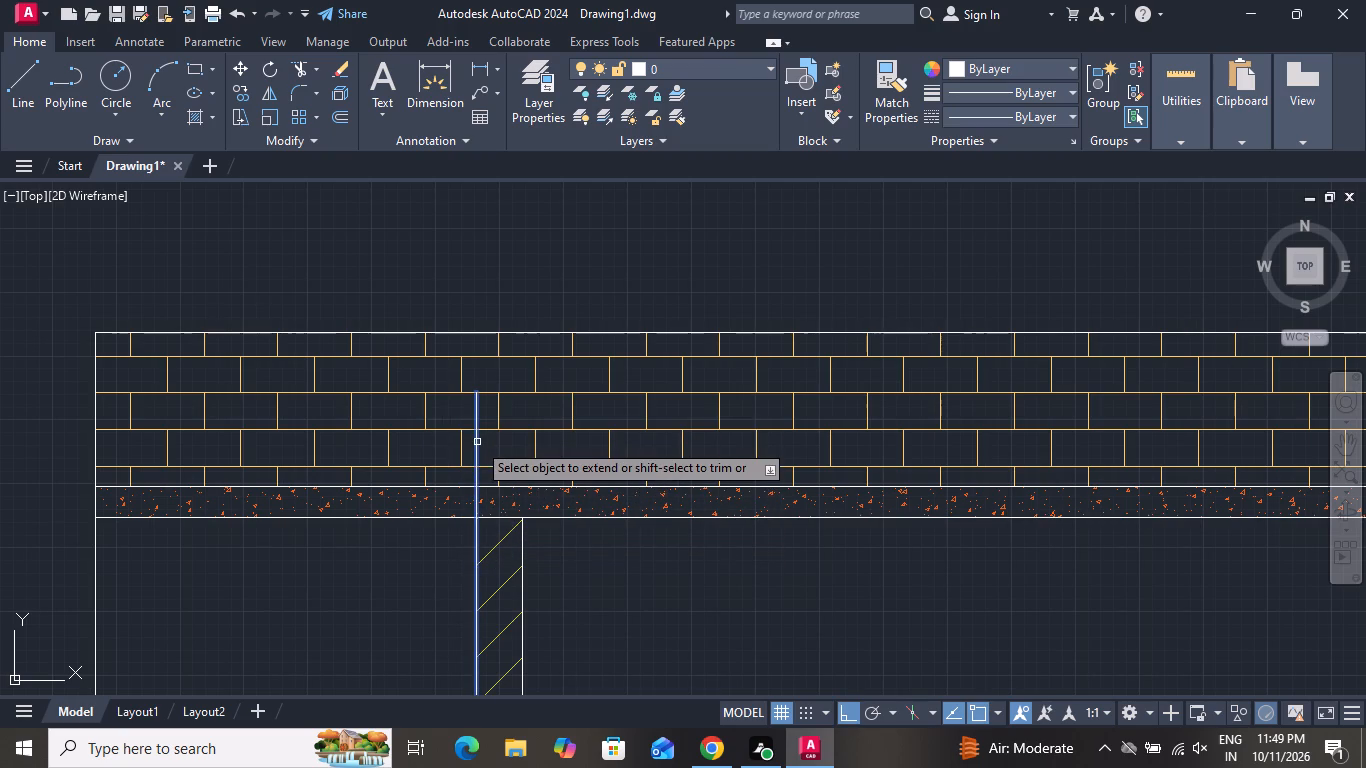
click(477, 442)
click(478, 419)
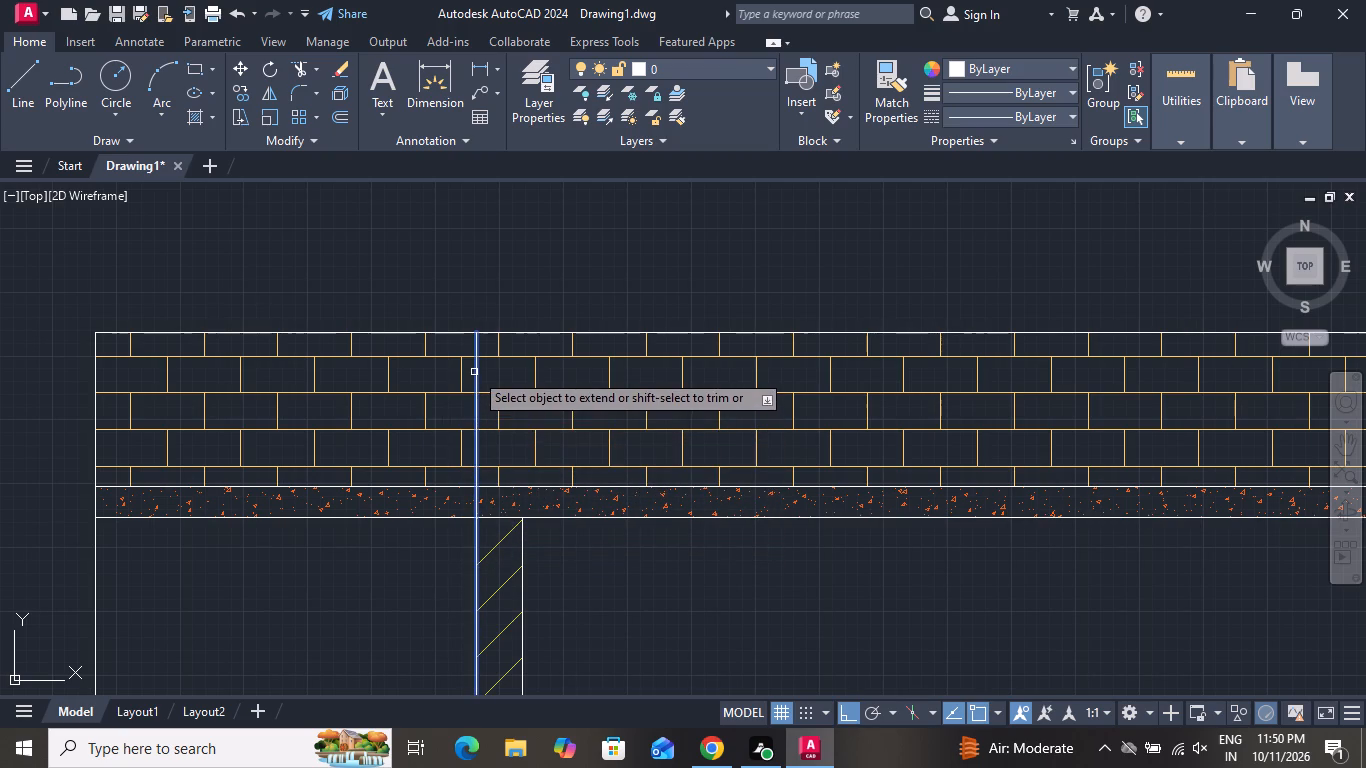
click(474, 372)
Extend the same wall's inner face line up through the roof slab and brick parapet to the top.
click(524, 534)
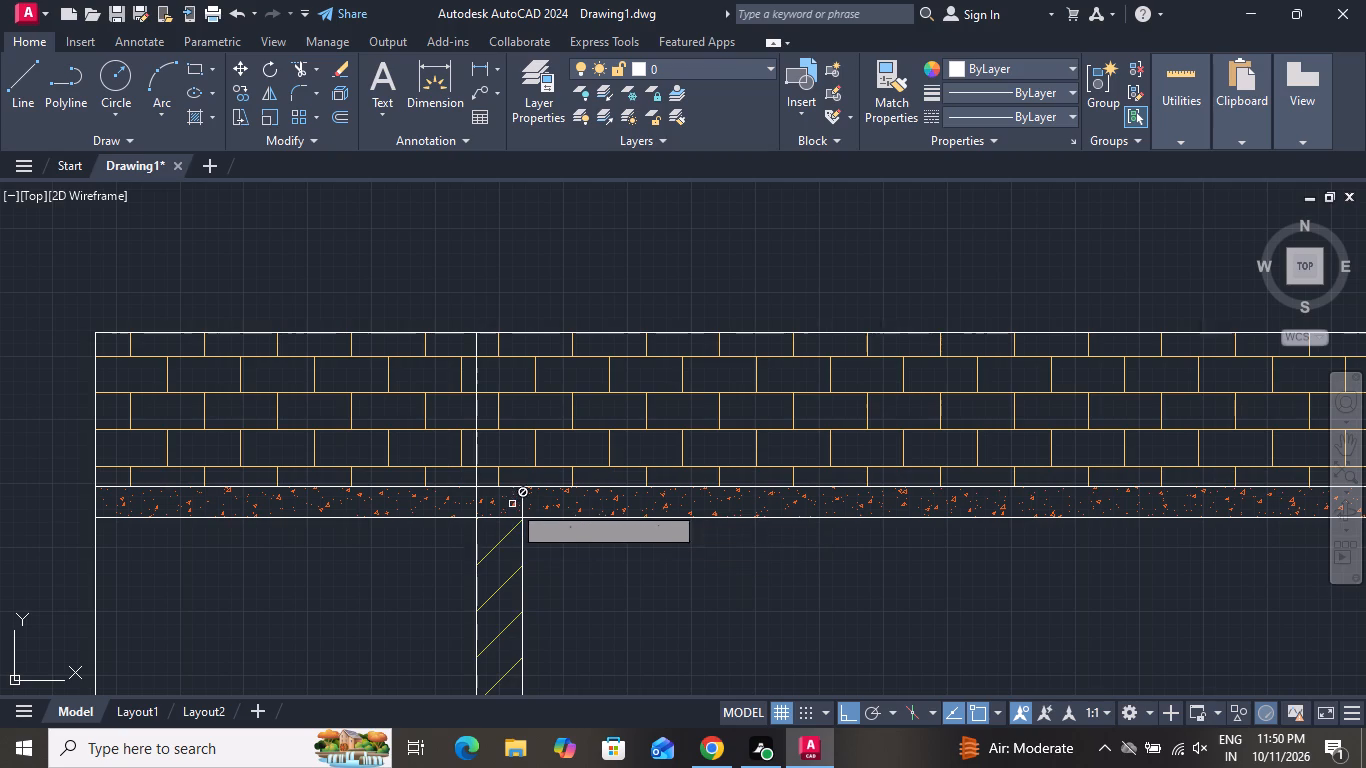
click(524, 498)
click(522, 477)
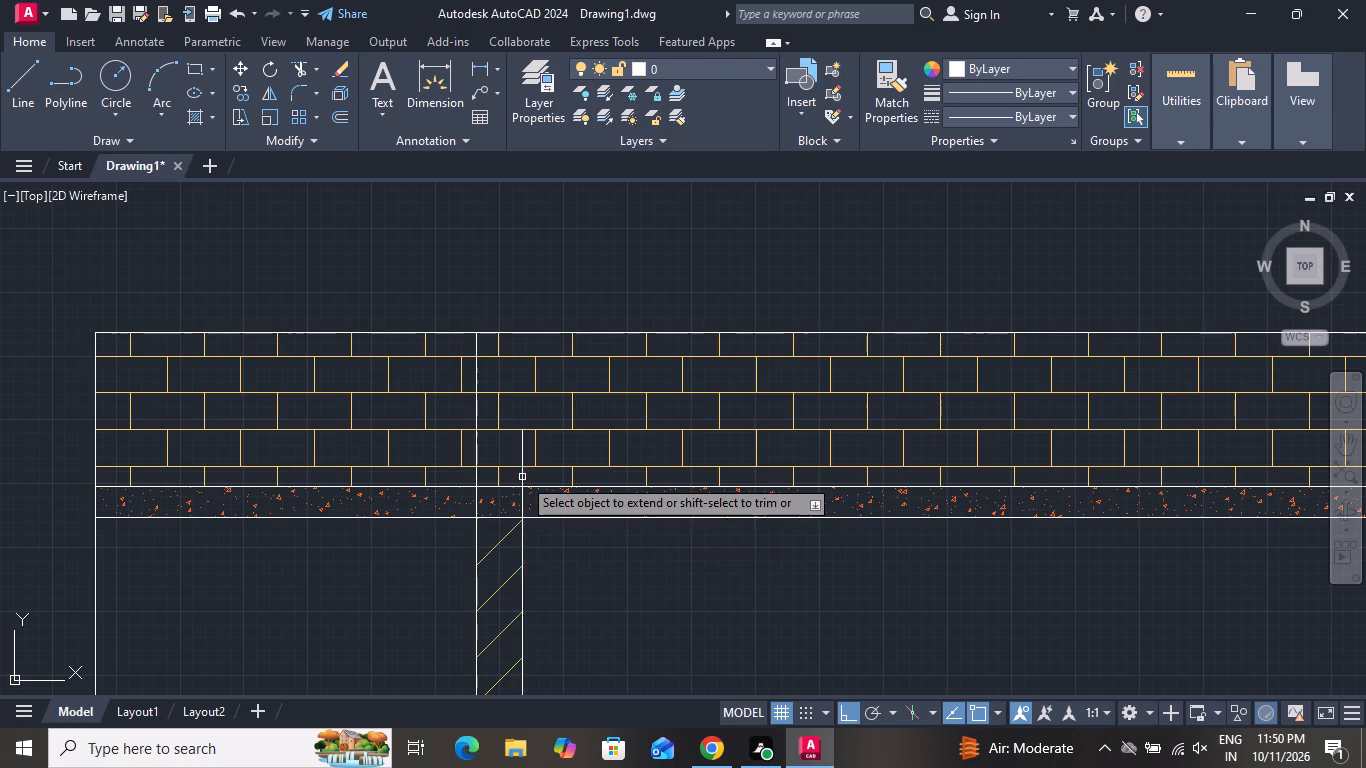
click(523, 444)
click(520, 410)
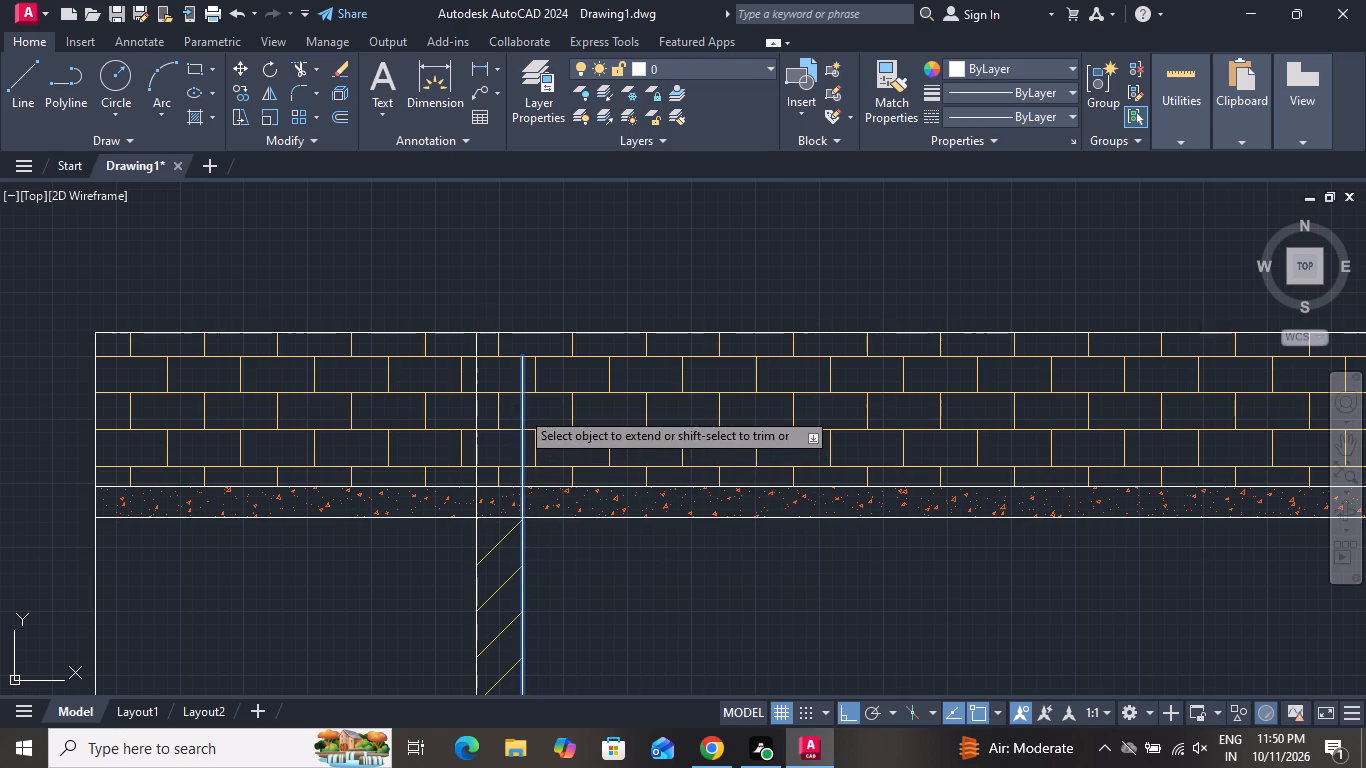
click(520, 370)
Extend both face lines of the wall beside the staircase bay down through the floor slab to its underside.
scroll(573, 433, up, 1)
scroll(573, 430, down, 4)
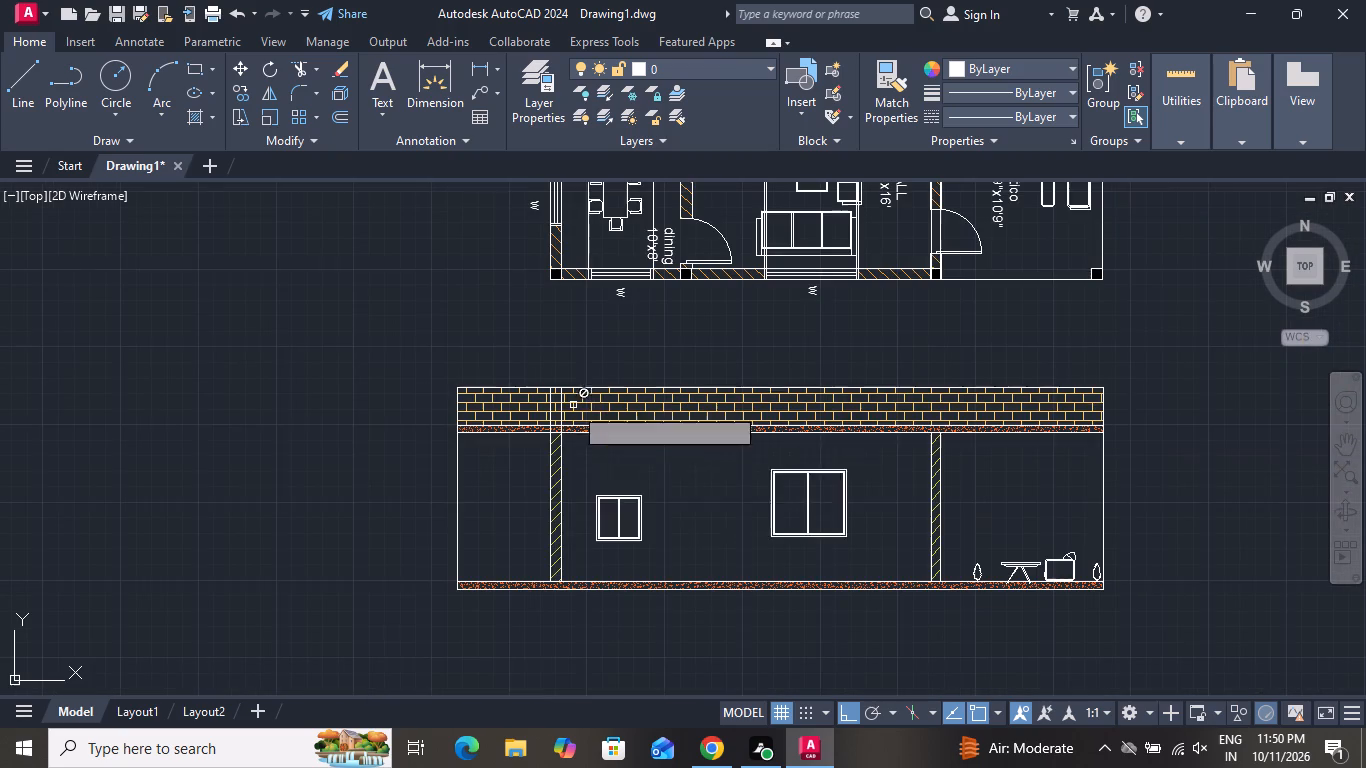
scroll(563, 576, up, 2)
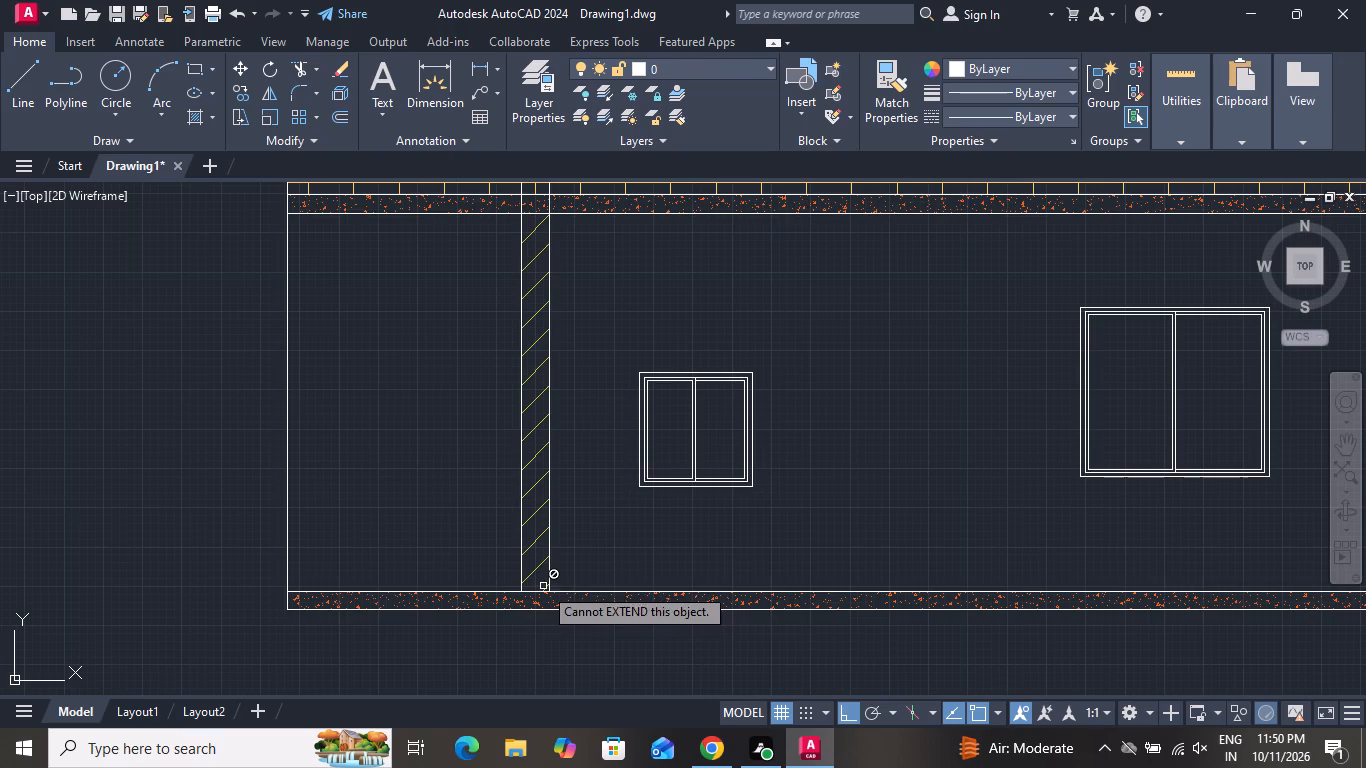
click(550, 572)
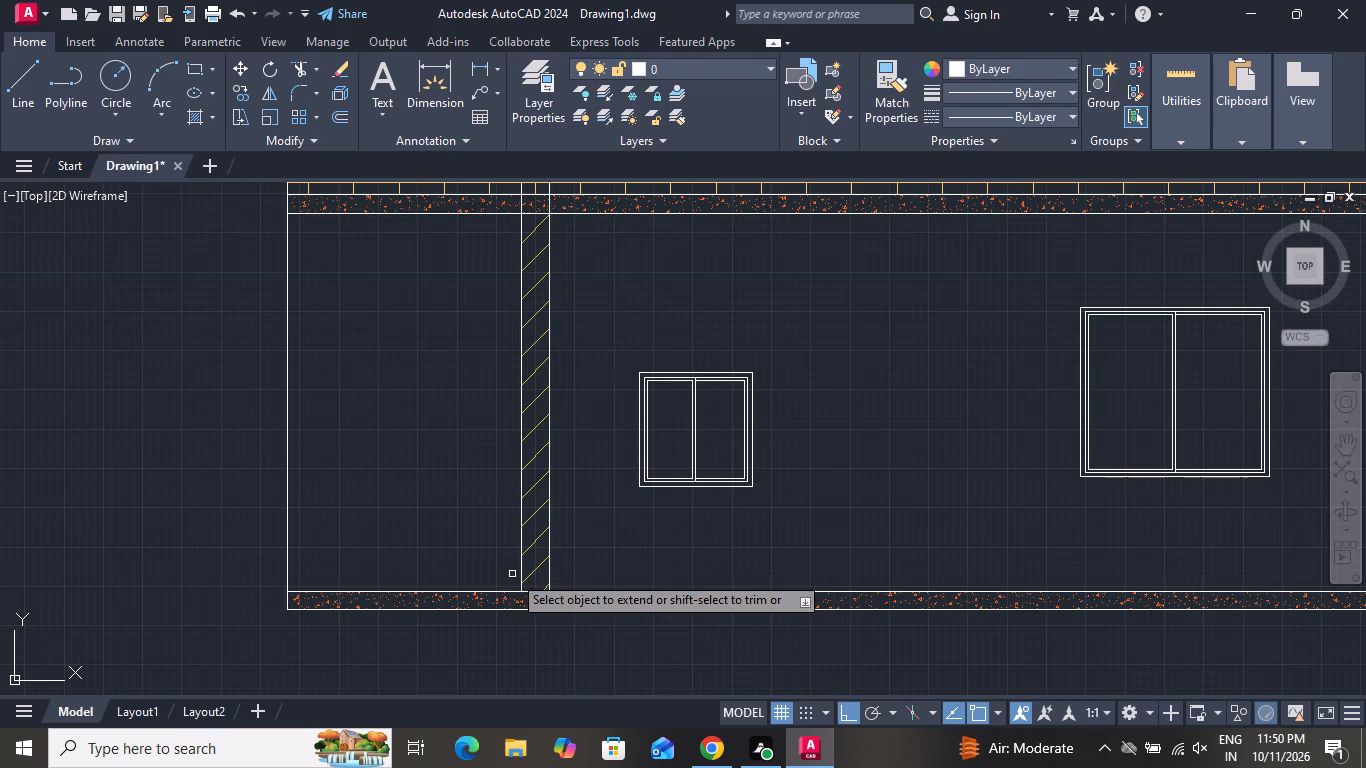
click(521, 570)
click(523, 575)
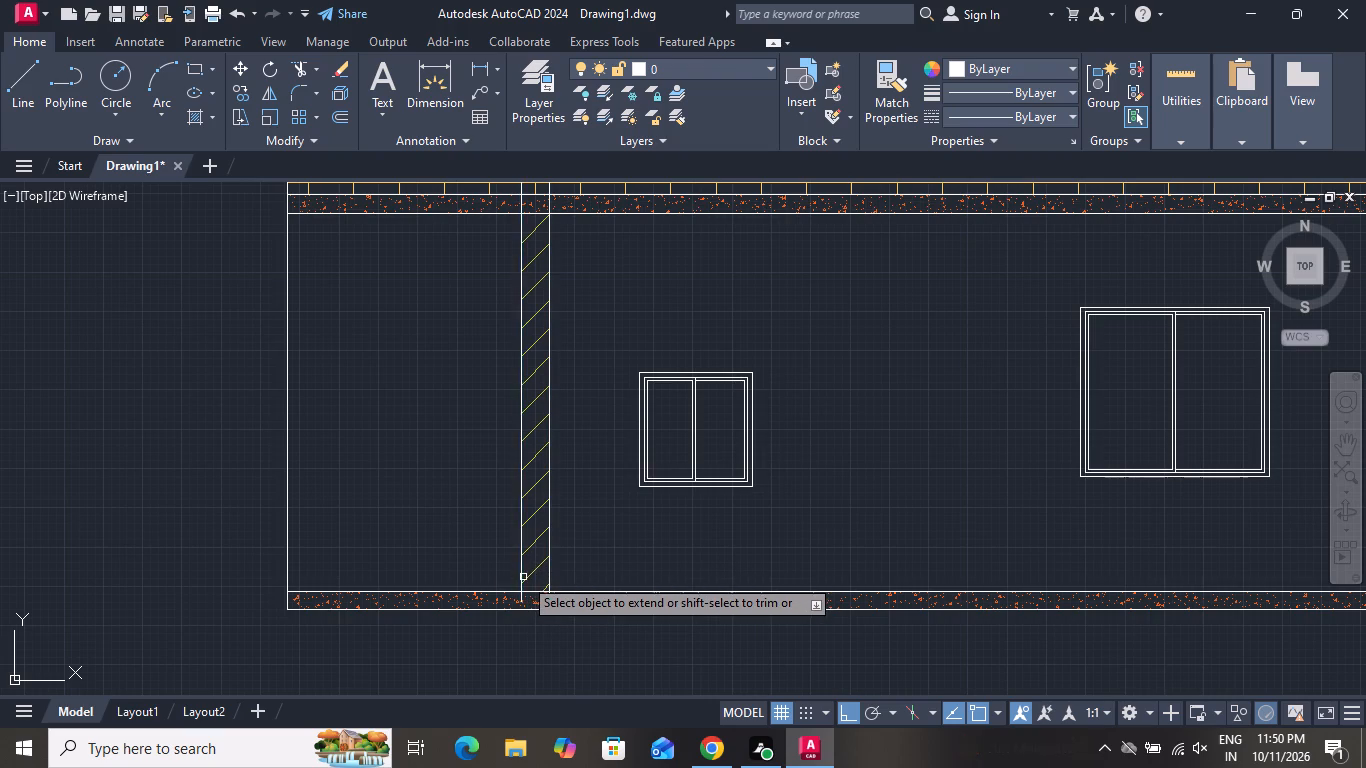
scroll(525, 595, up, 3)
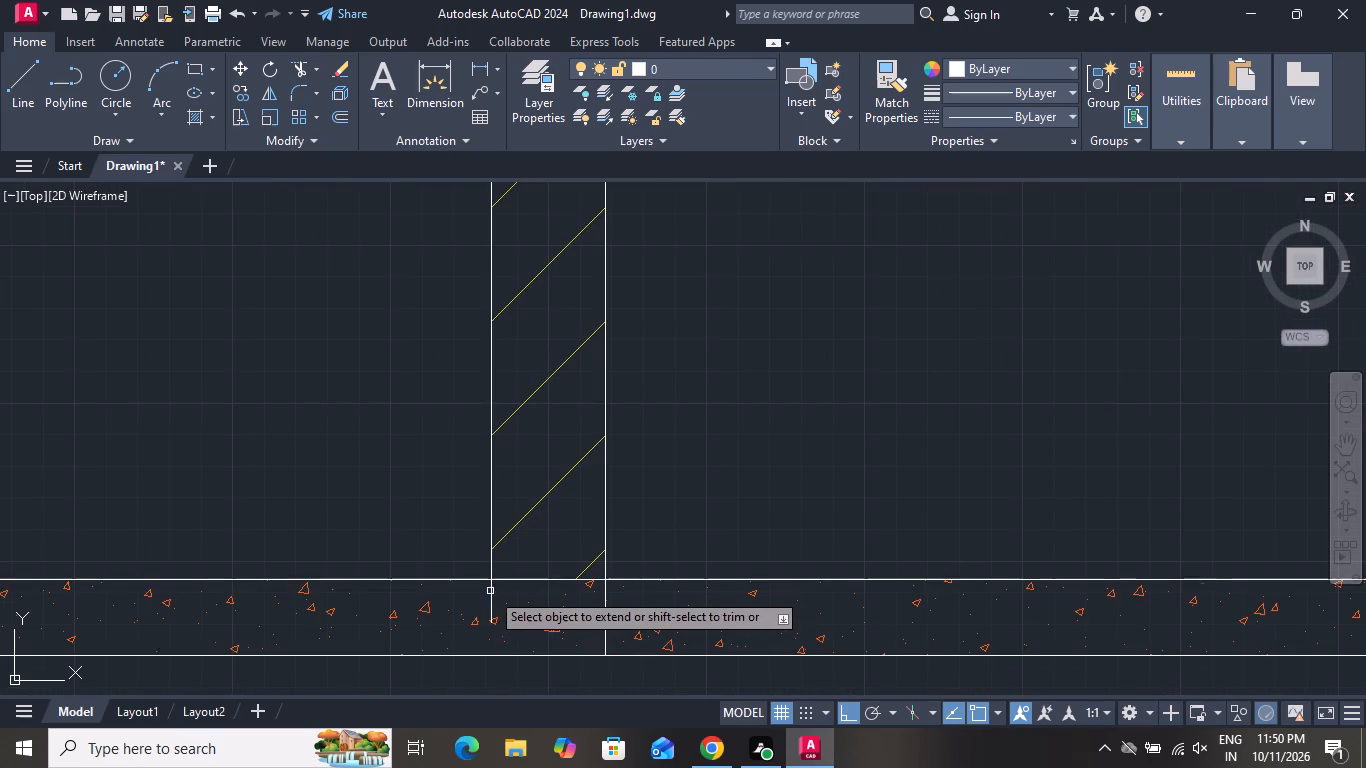
click(492, 591)
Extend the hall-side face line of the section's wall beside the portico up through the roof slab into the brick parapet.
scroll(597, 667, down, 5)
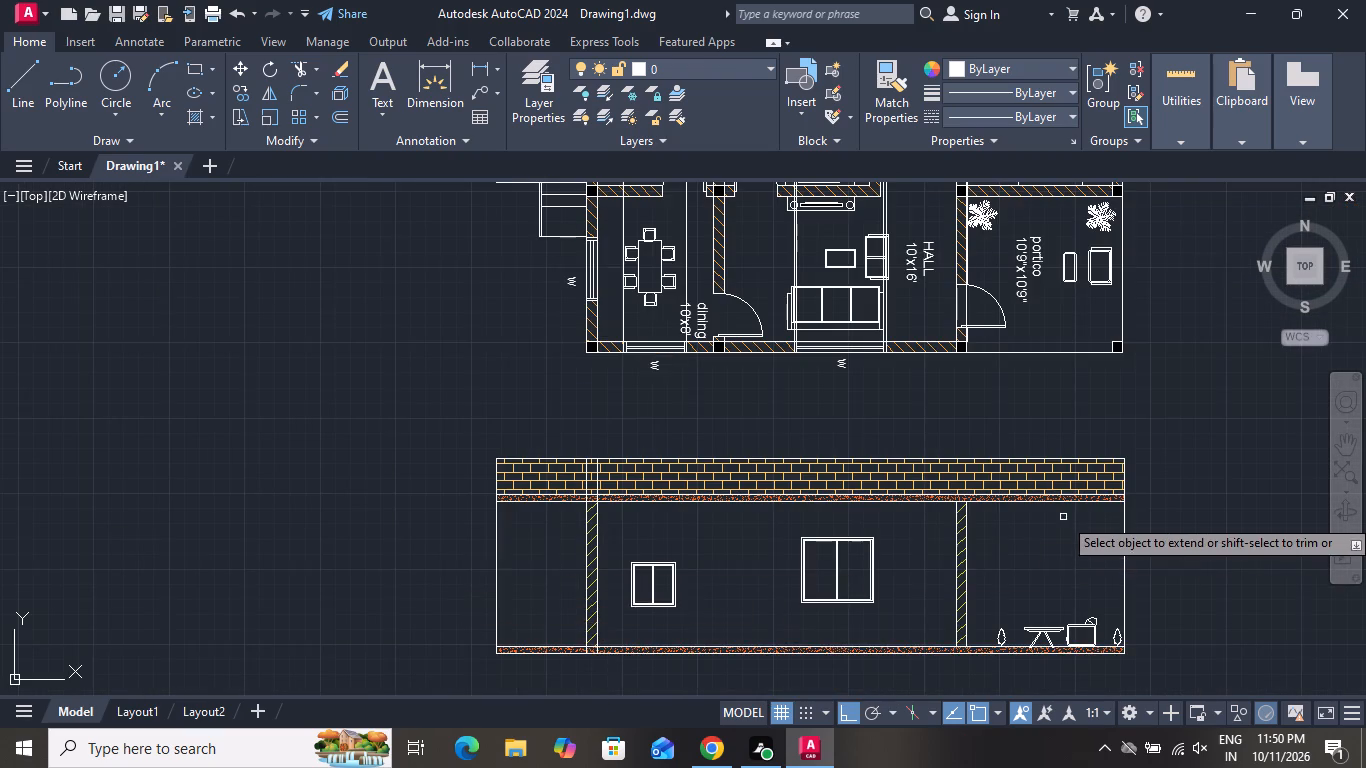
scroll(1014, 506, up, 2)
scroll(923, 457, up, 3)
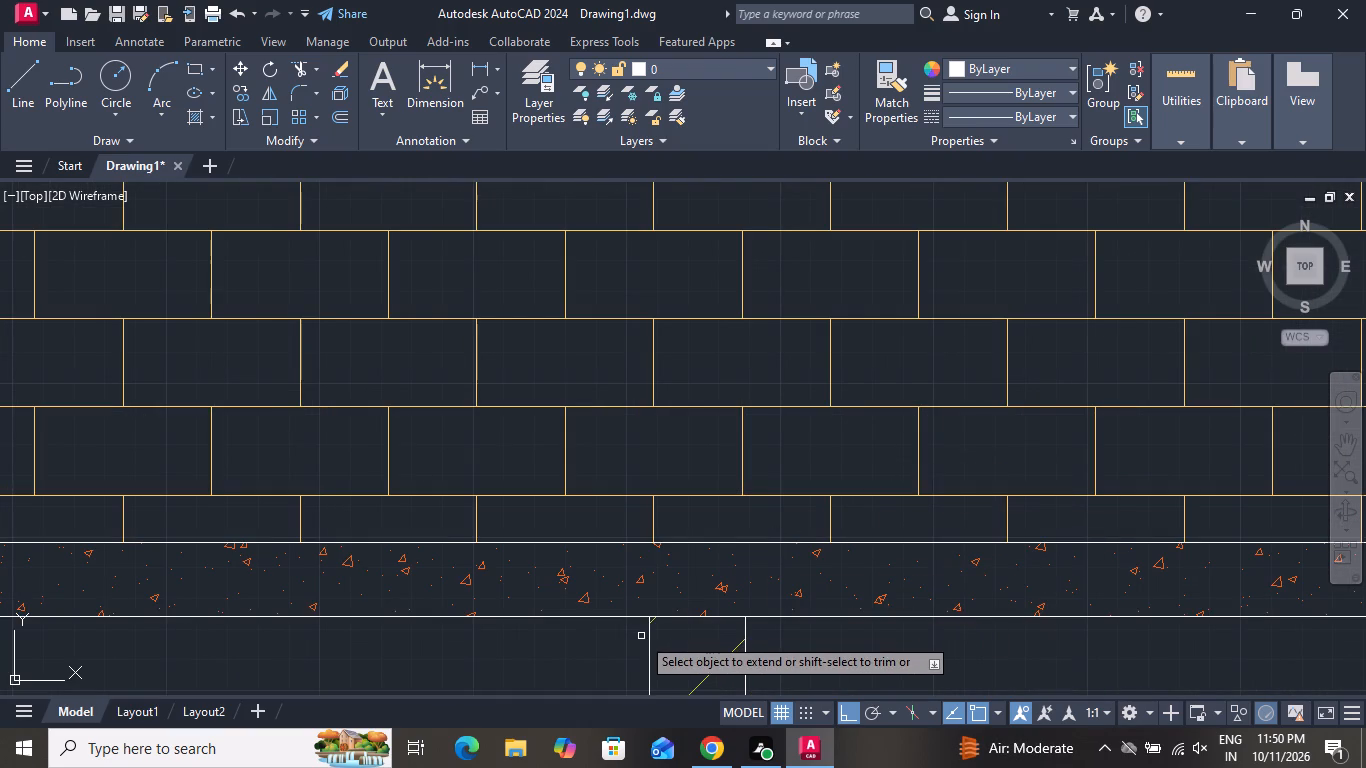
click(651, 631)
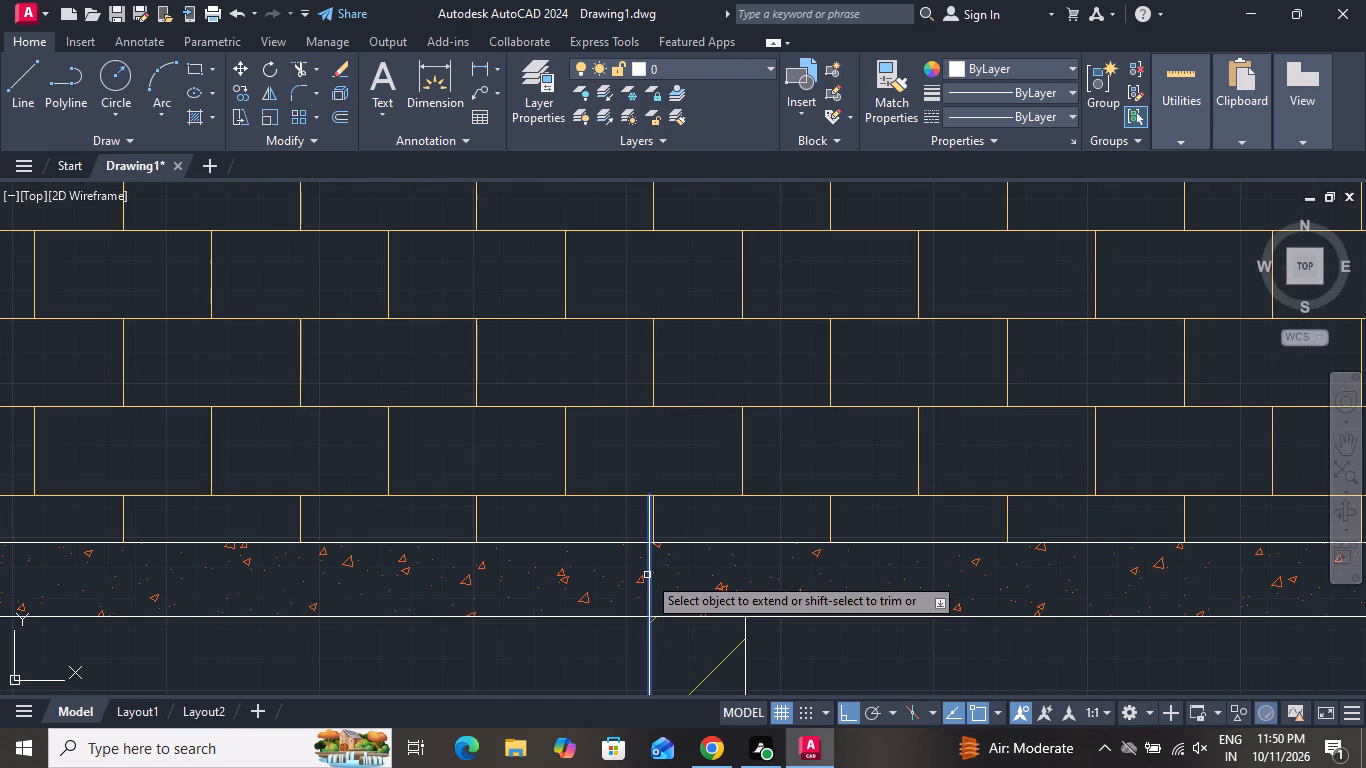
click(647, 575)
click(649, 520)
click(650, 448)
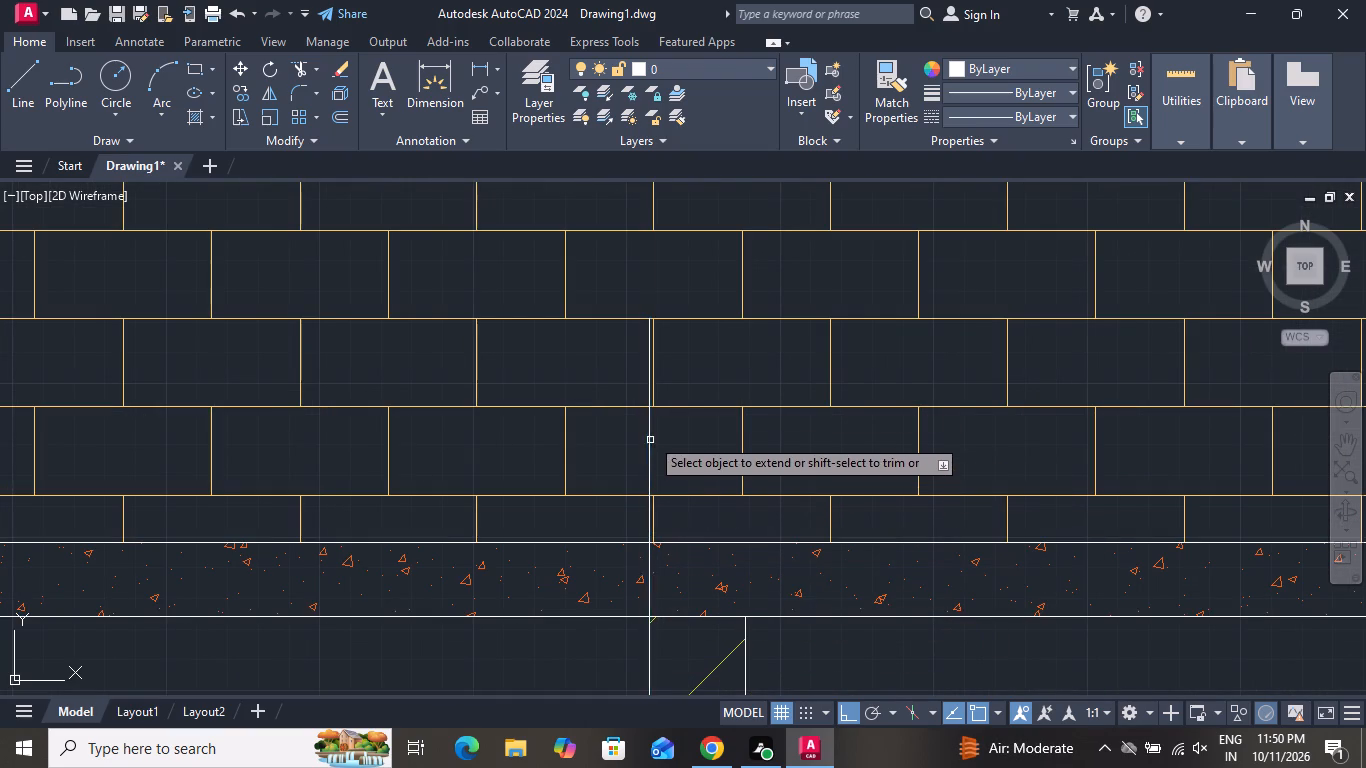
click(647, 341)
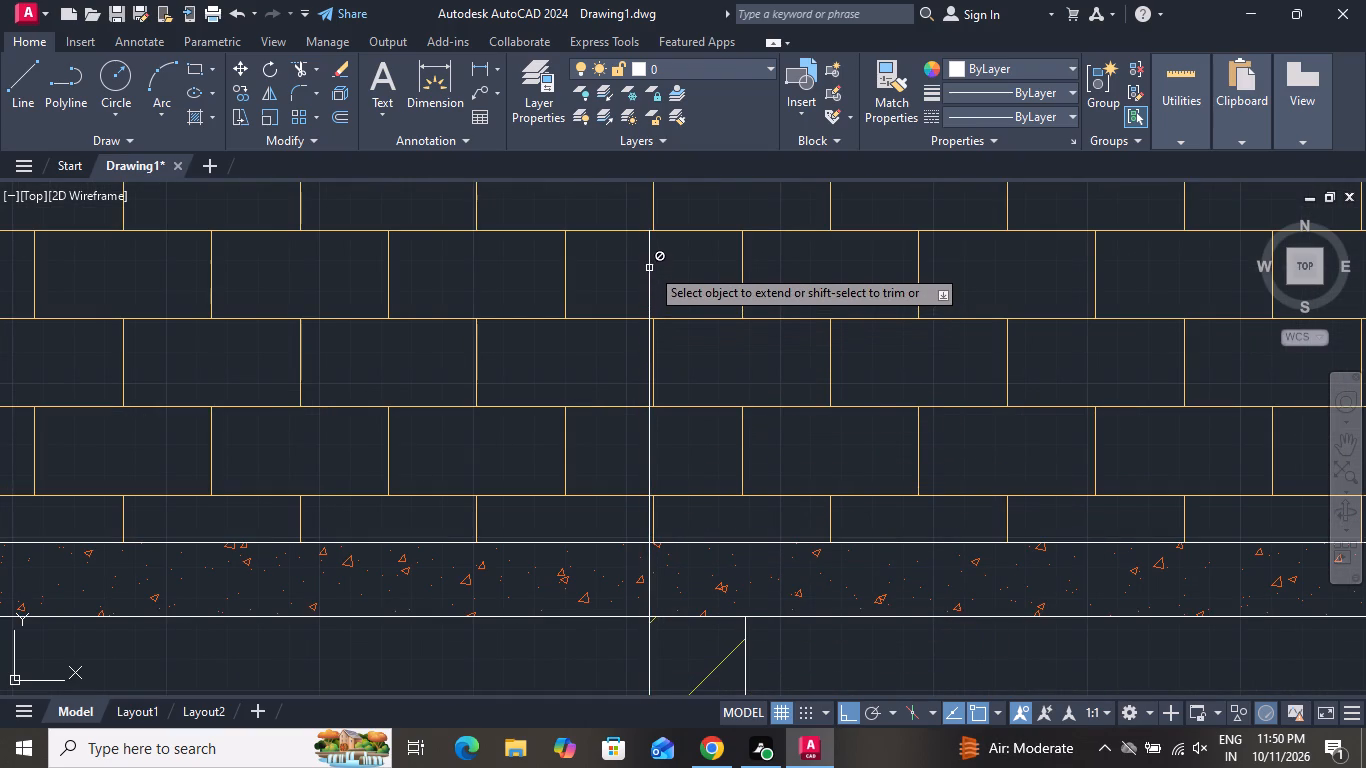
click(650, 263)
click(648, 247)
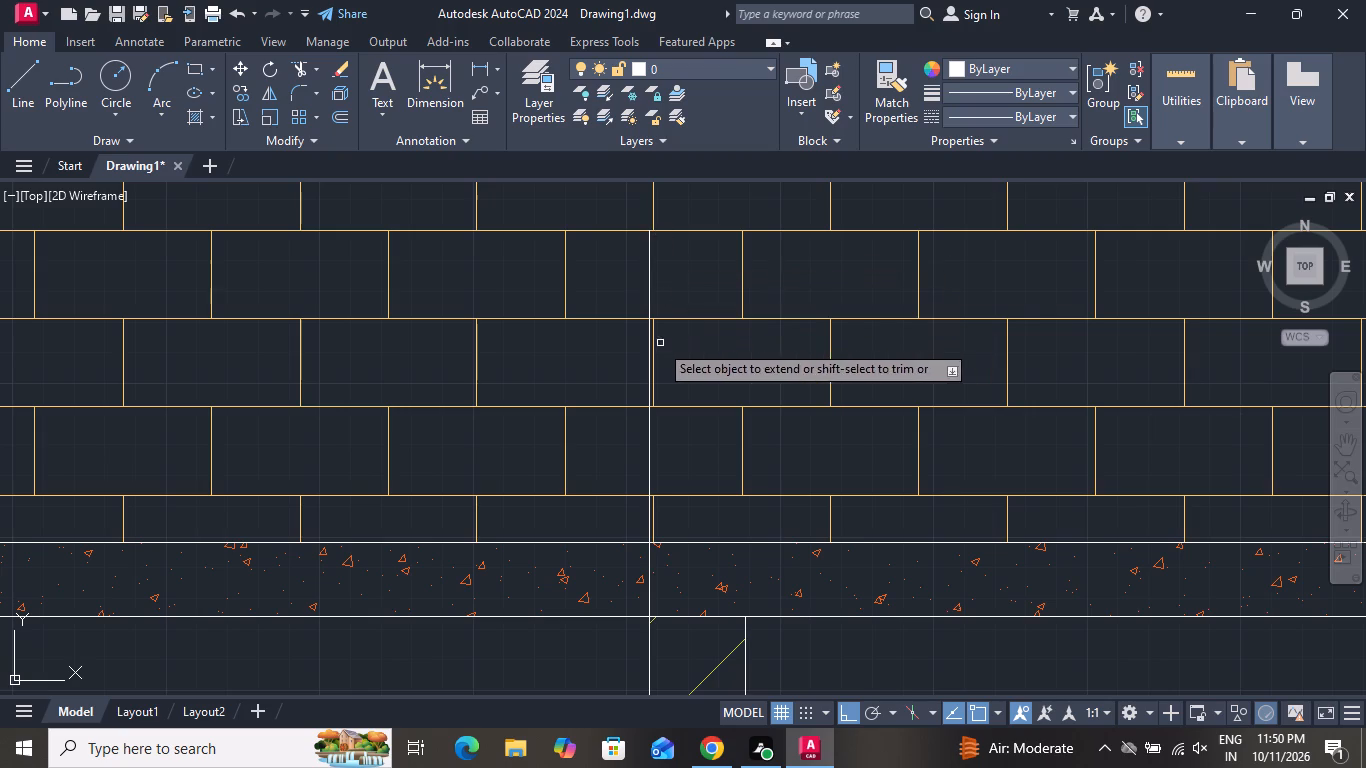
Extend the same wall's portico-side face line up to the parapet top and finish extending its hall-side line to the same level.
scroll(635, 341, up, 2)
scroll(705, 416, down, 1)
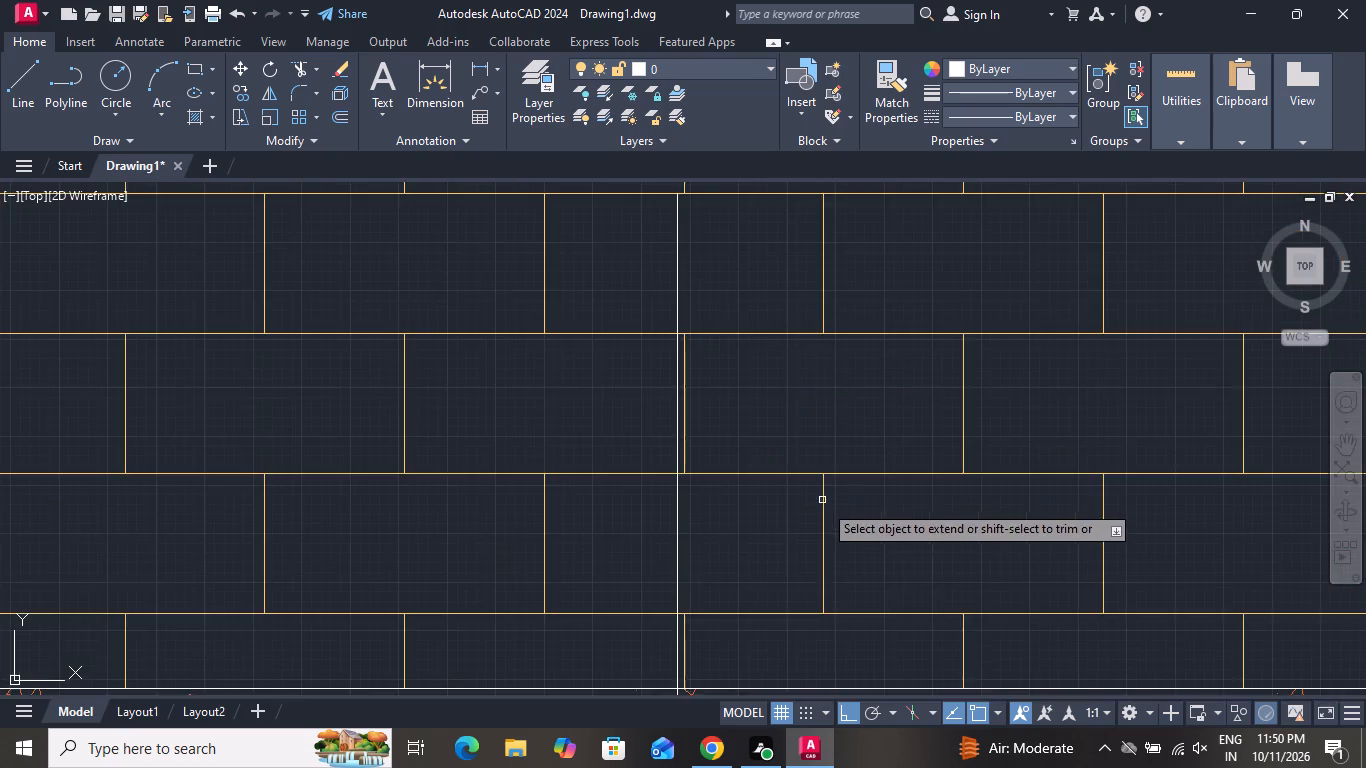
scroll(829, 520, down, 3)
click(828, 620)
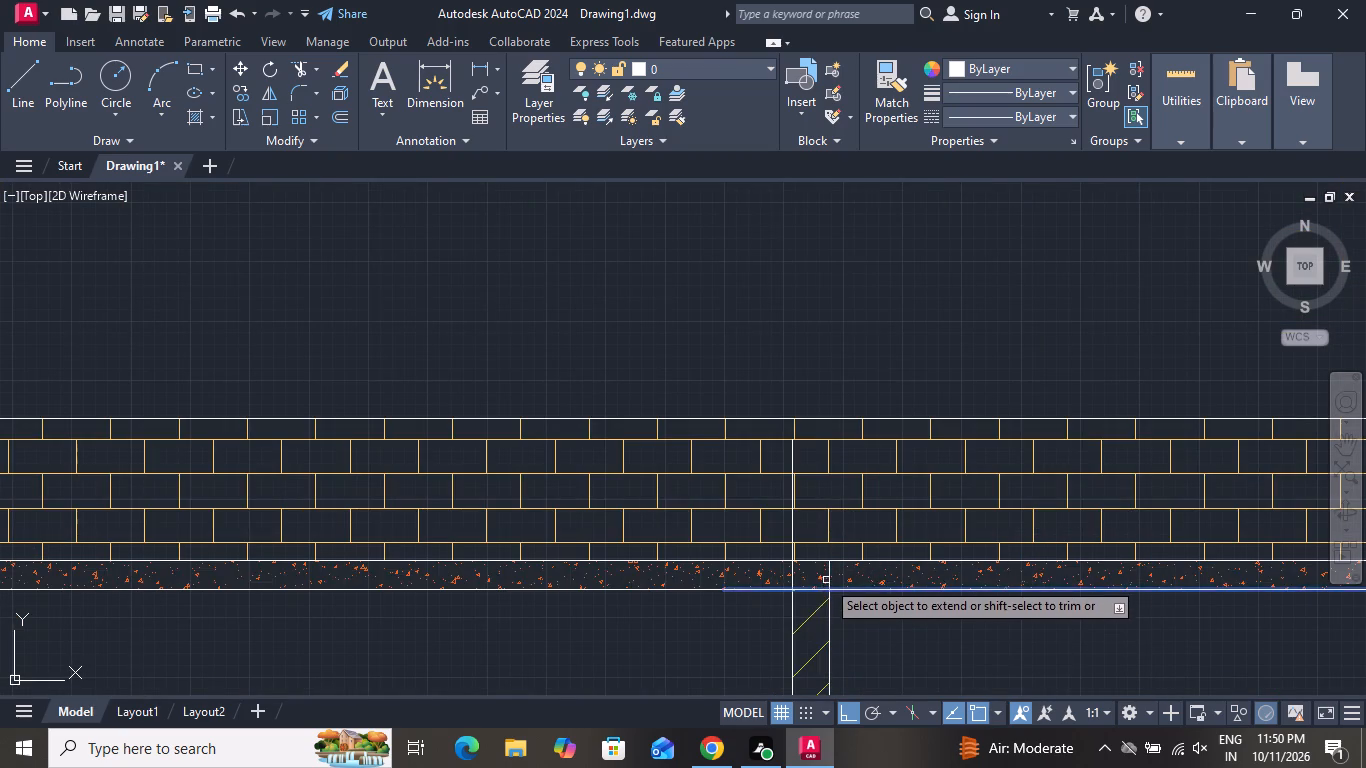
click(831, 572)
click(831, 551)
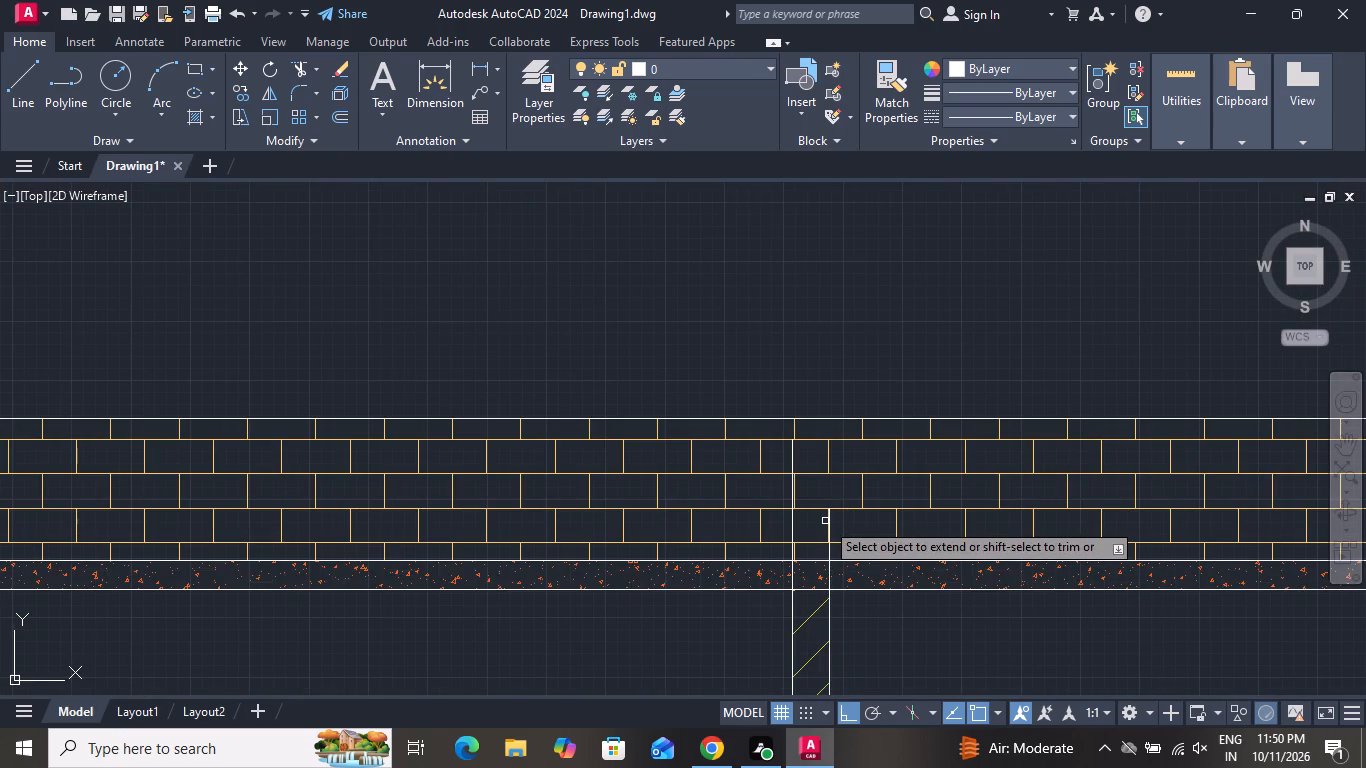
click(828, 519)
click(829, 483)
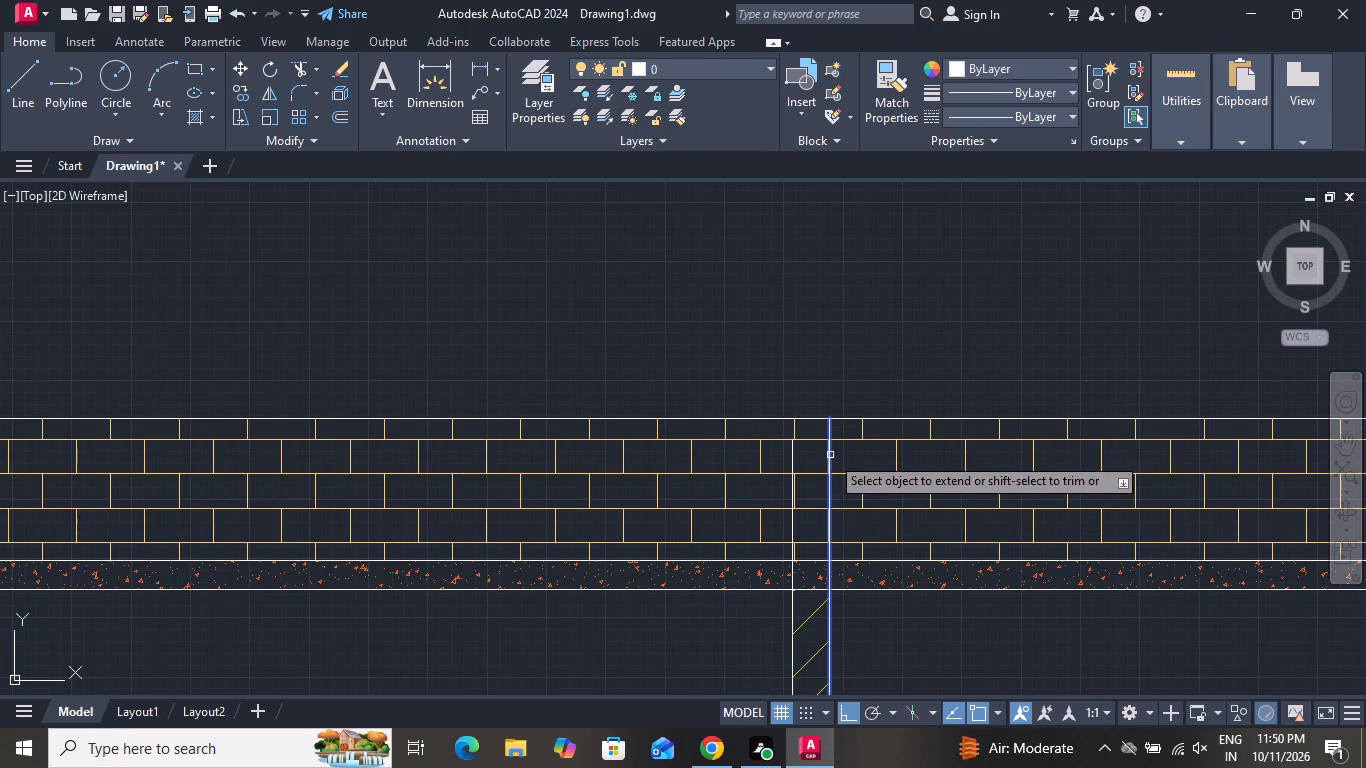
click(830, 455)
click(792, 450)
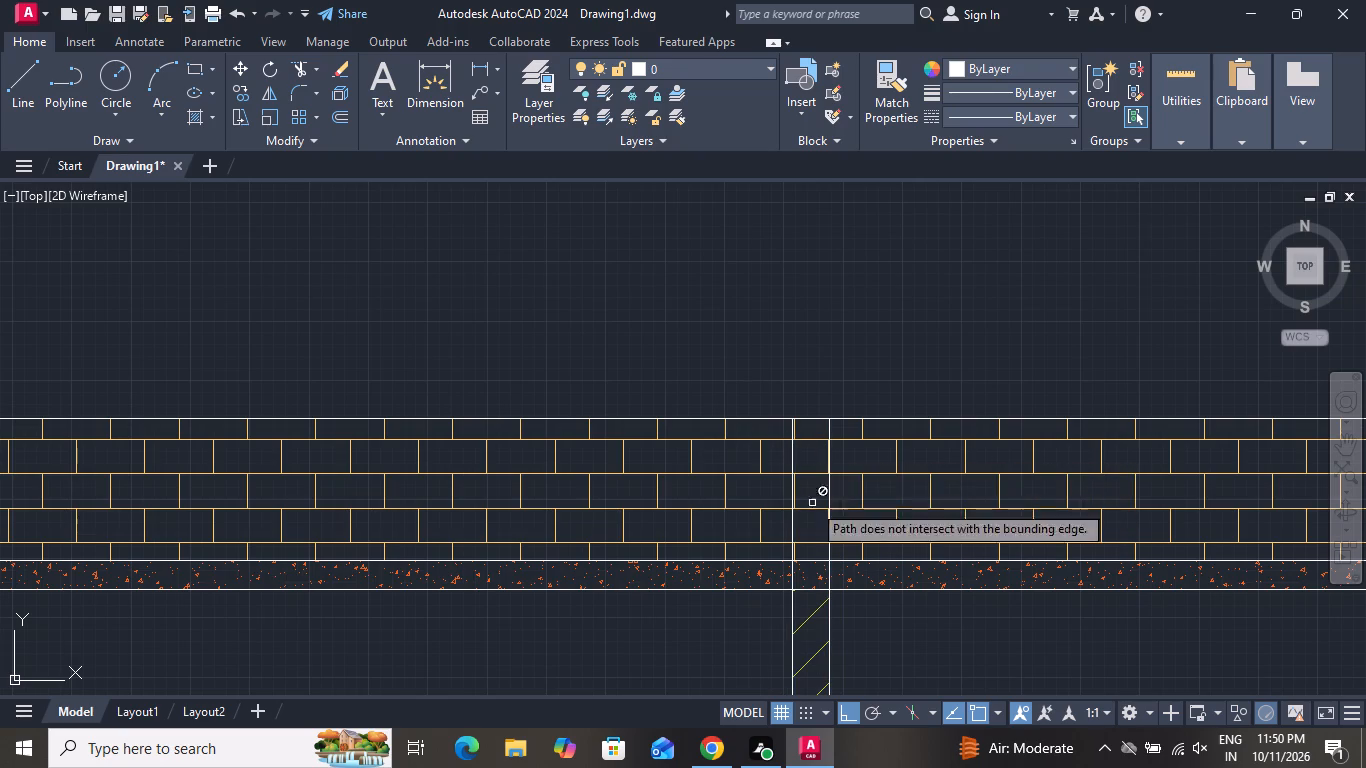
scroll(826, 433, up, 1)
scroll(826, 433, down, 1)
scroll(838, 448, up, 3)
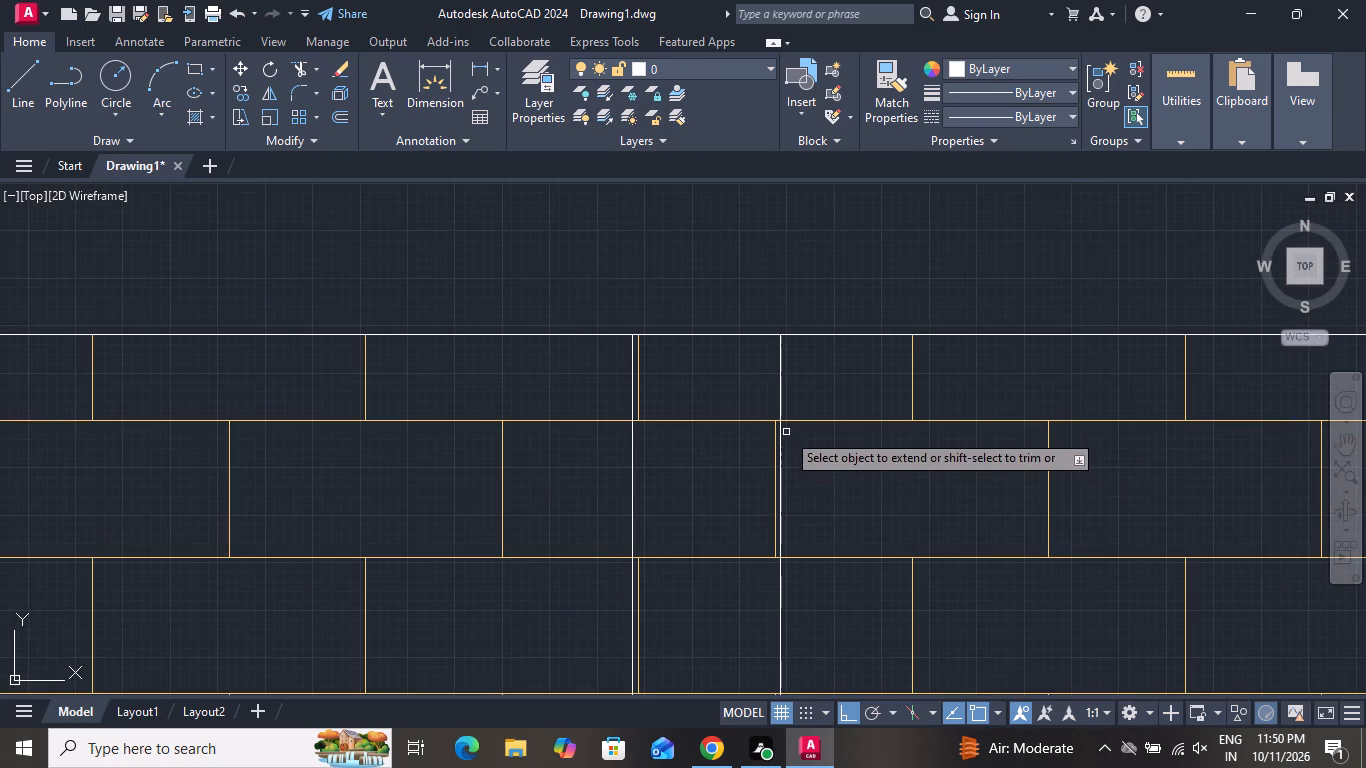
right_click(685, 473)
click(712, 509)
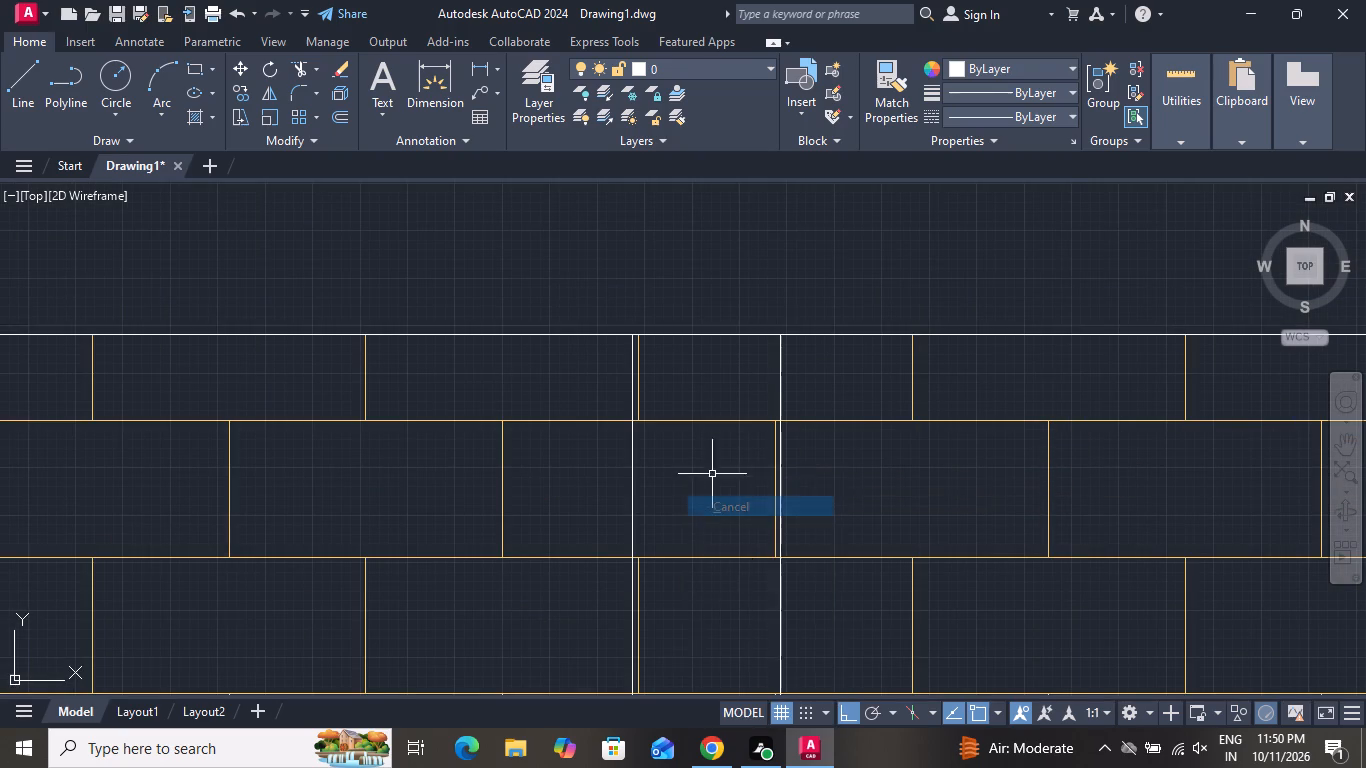
Trim away the staircase bay's slab and parapet lines outside the section's end wall, along with the bay's outer vertical line.
scroll(711, 457, down, 8)
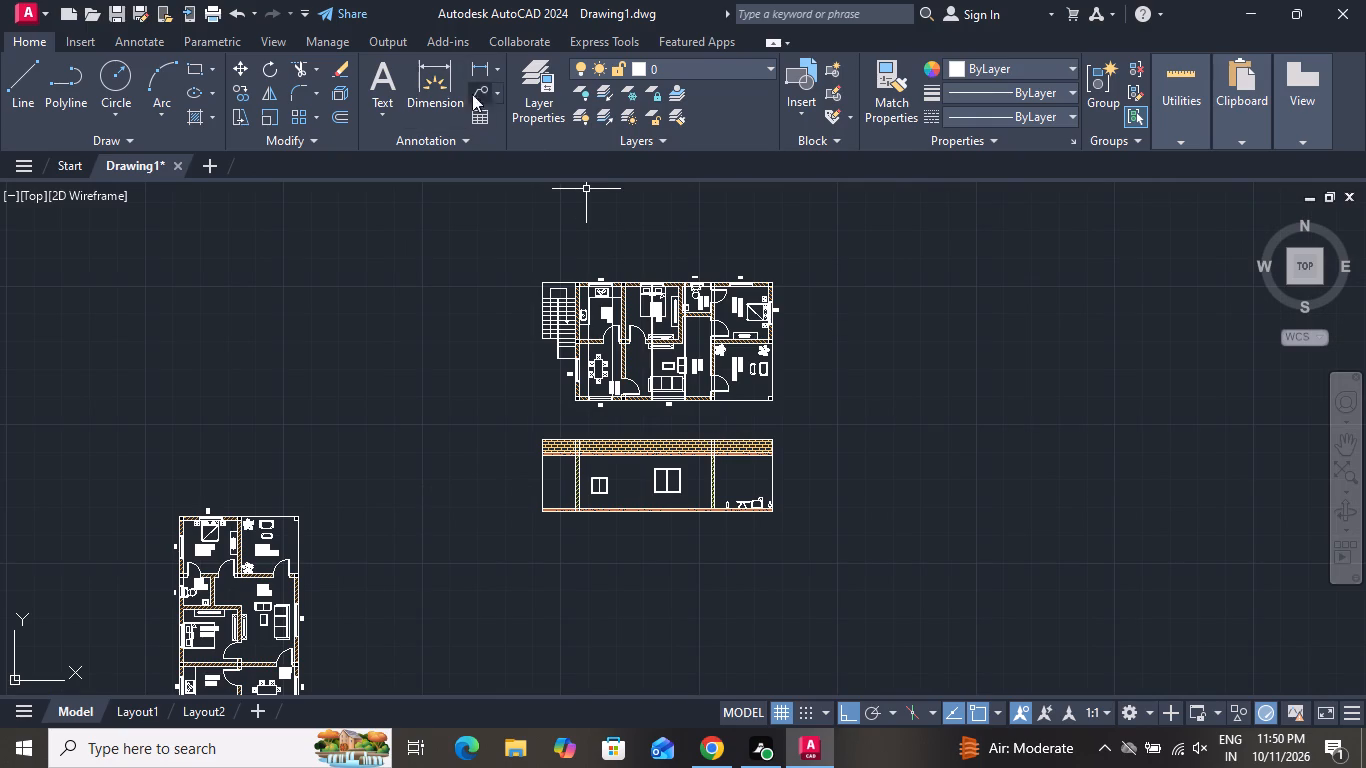
click(290, 65)
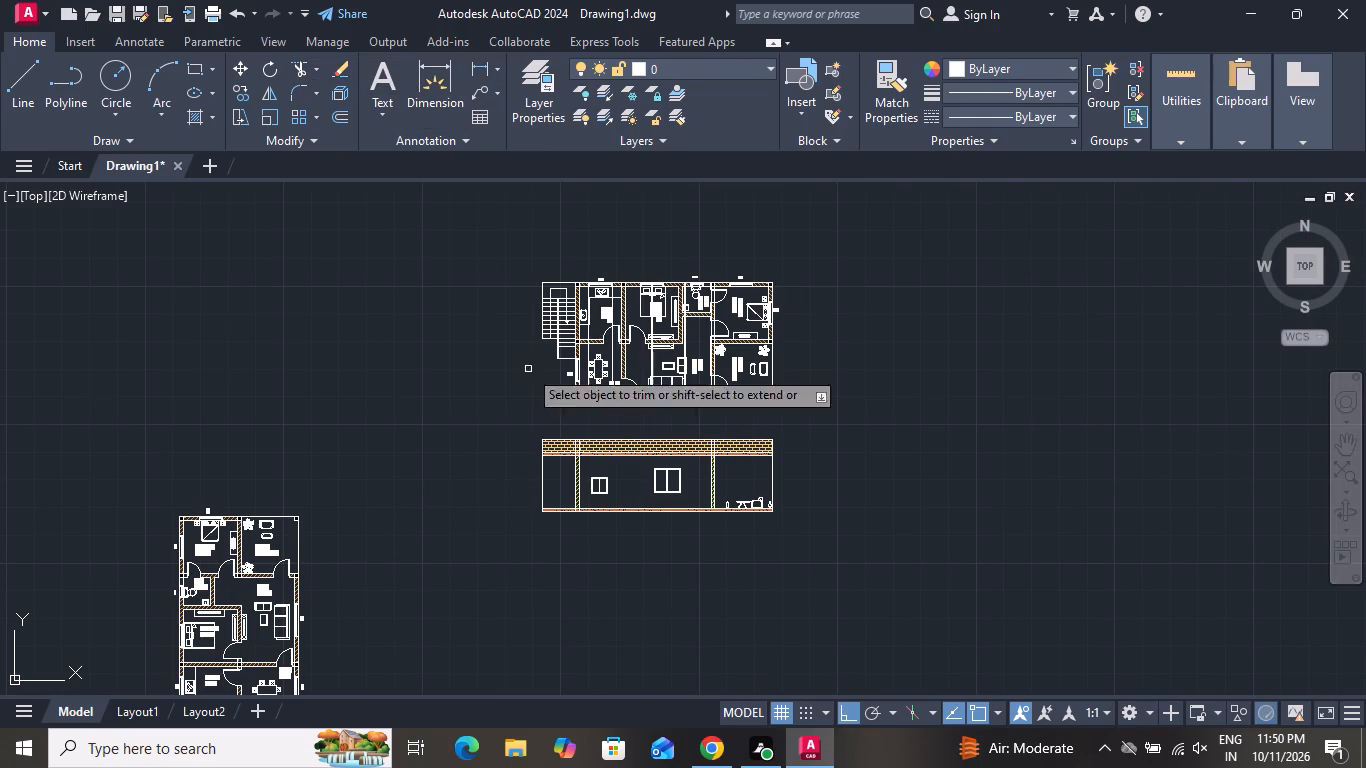
scroll(561, 425, up, 2)
click(543, 398)
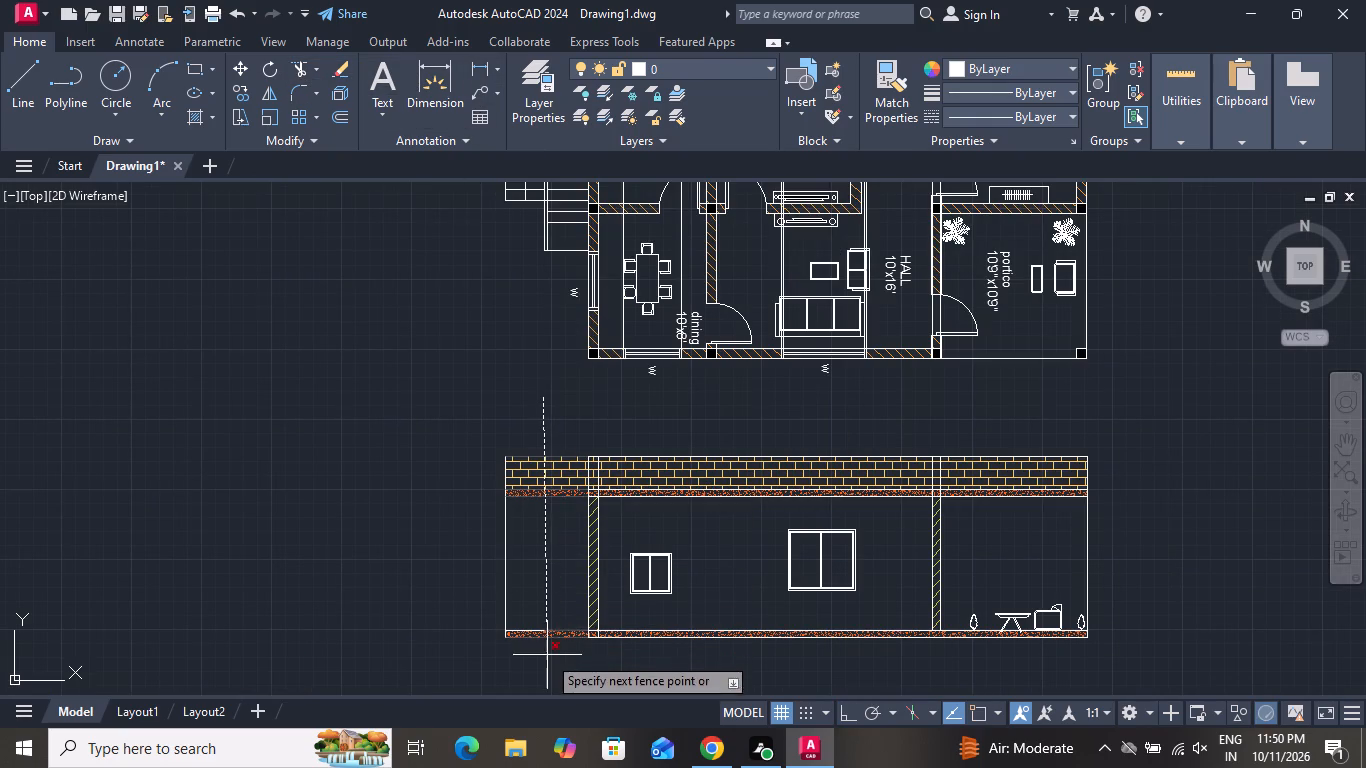
click(547, 669)
click(533, 572)
click(472, 578)
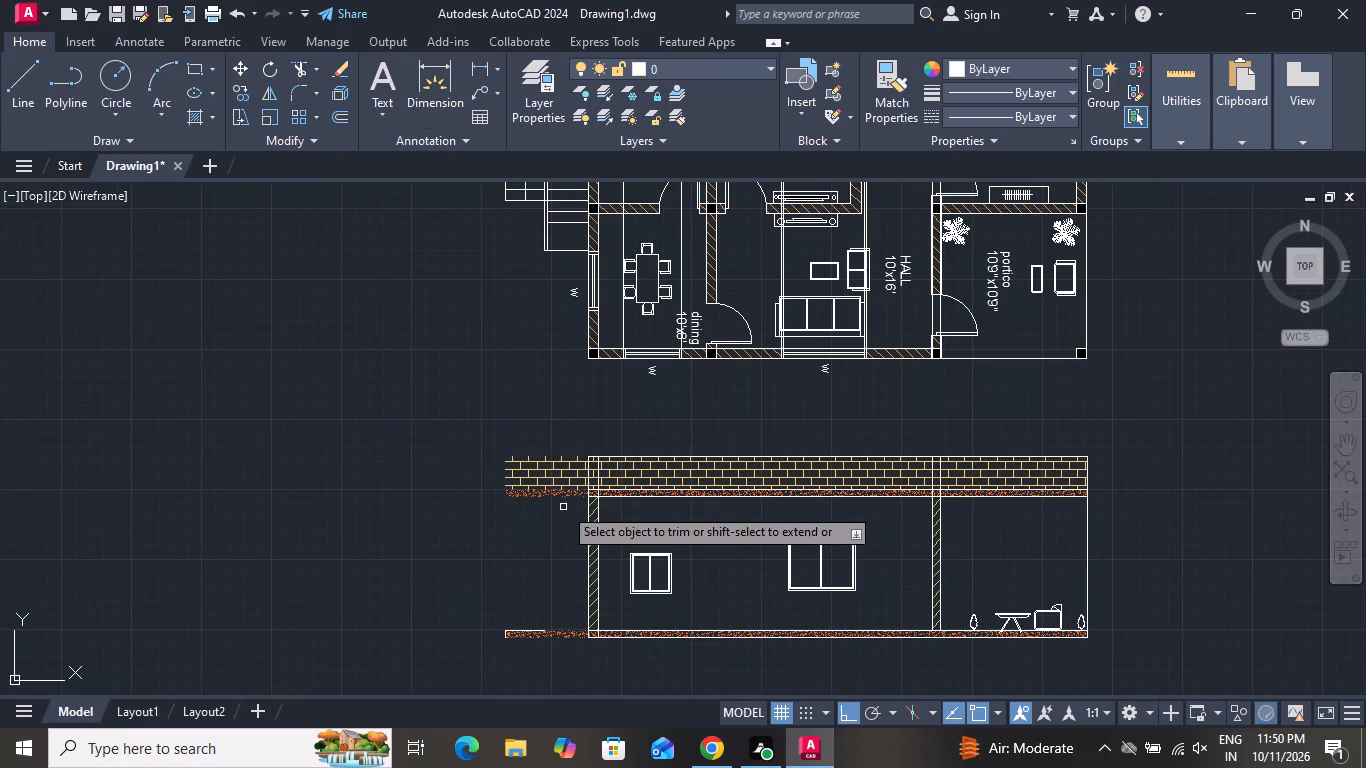
Remove the concrete hatches from the section's roof slab and floor slab.
click(564, 493)
click(562, 428)
click(555, 506)
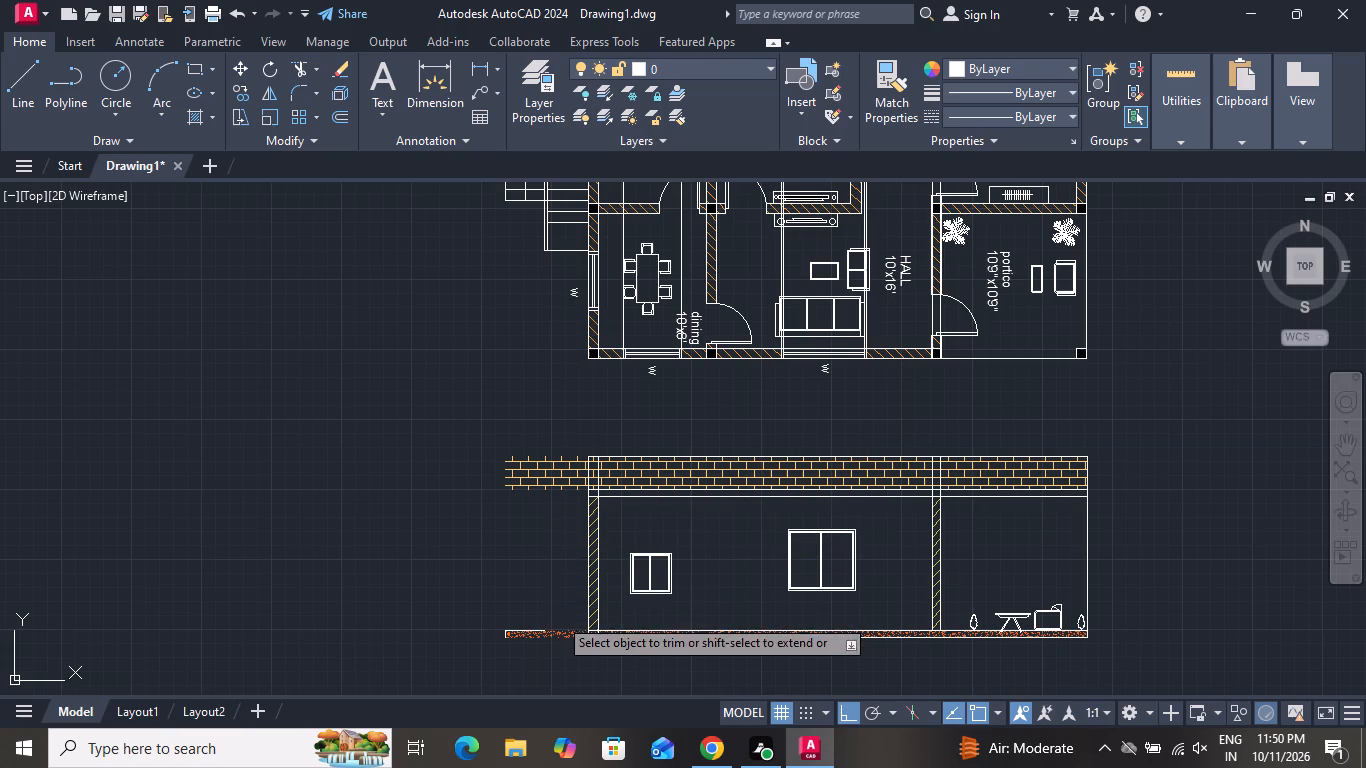
click(558, 617)
click(560, 640)
click(562, 635)
click(562, 635)
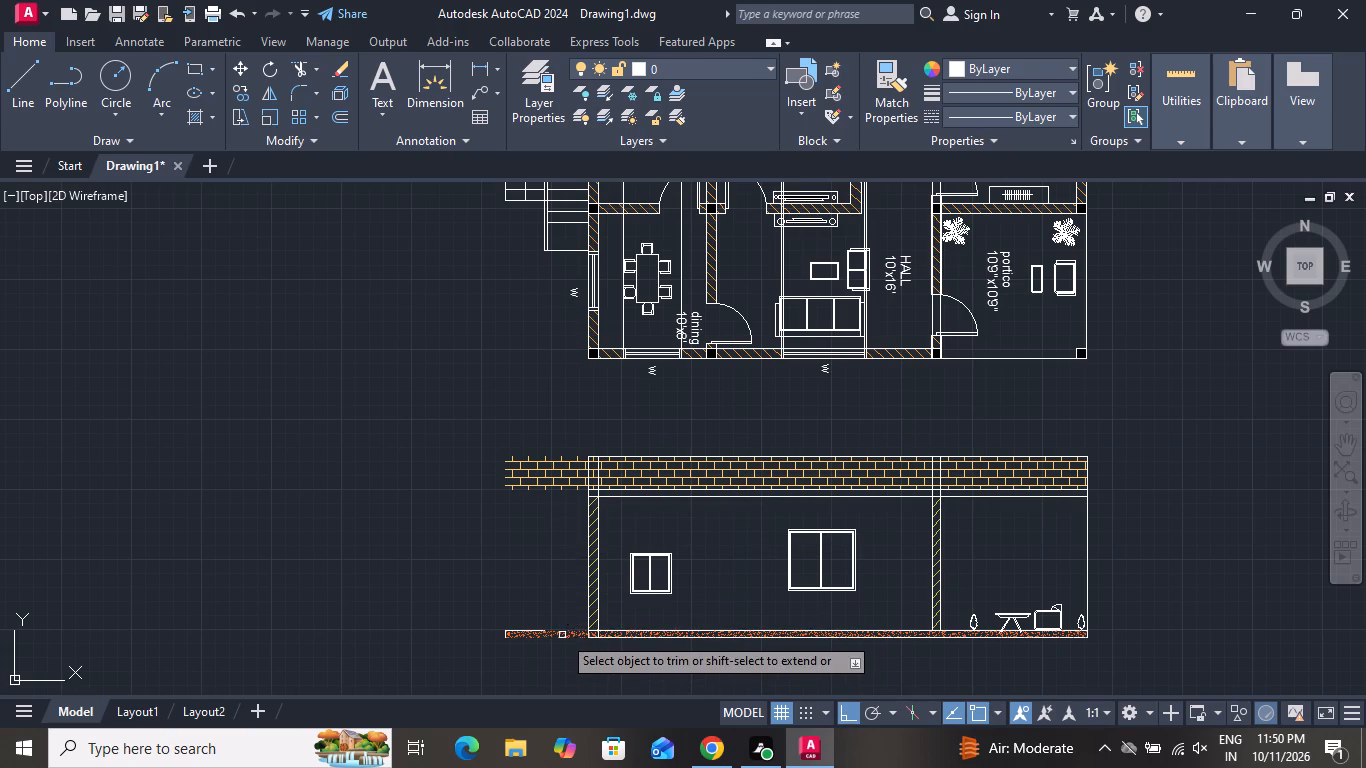
scroll(561, 640, up, 3)
right_click(561, 640)
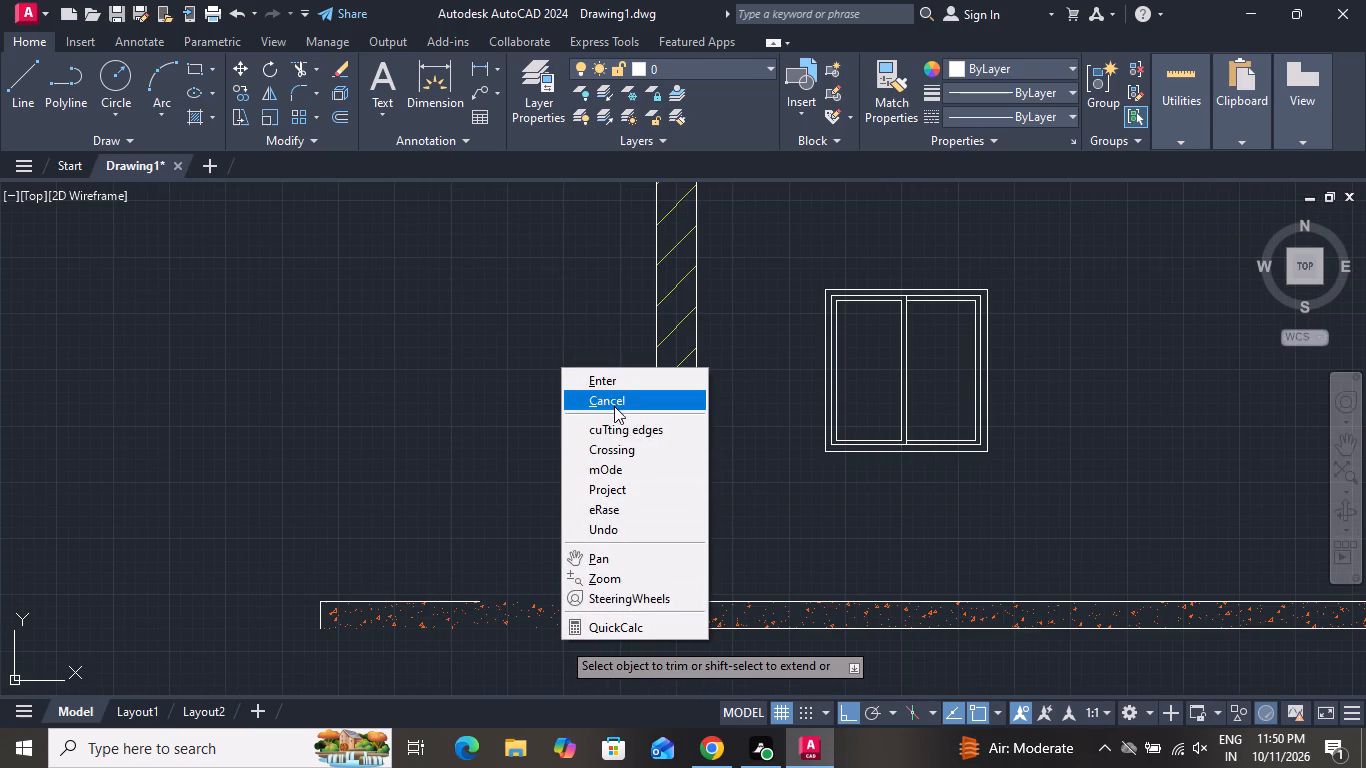
click(614, 399)
click(763, 620)
key(Delete)
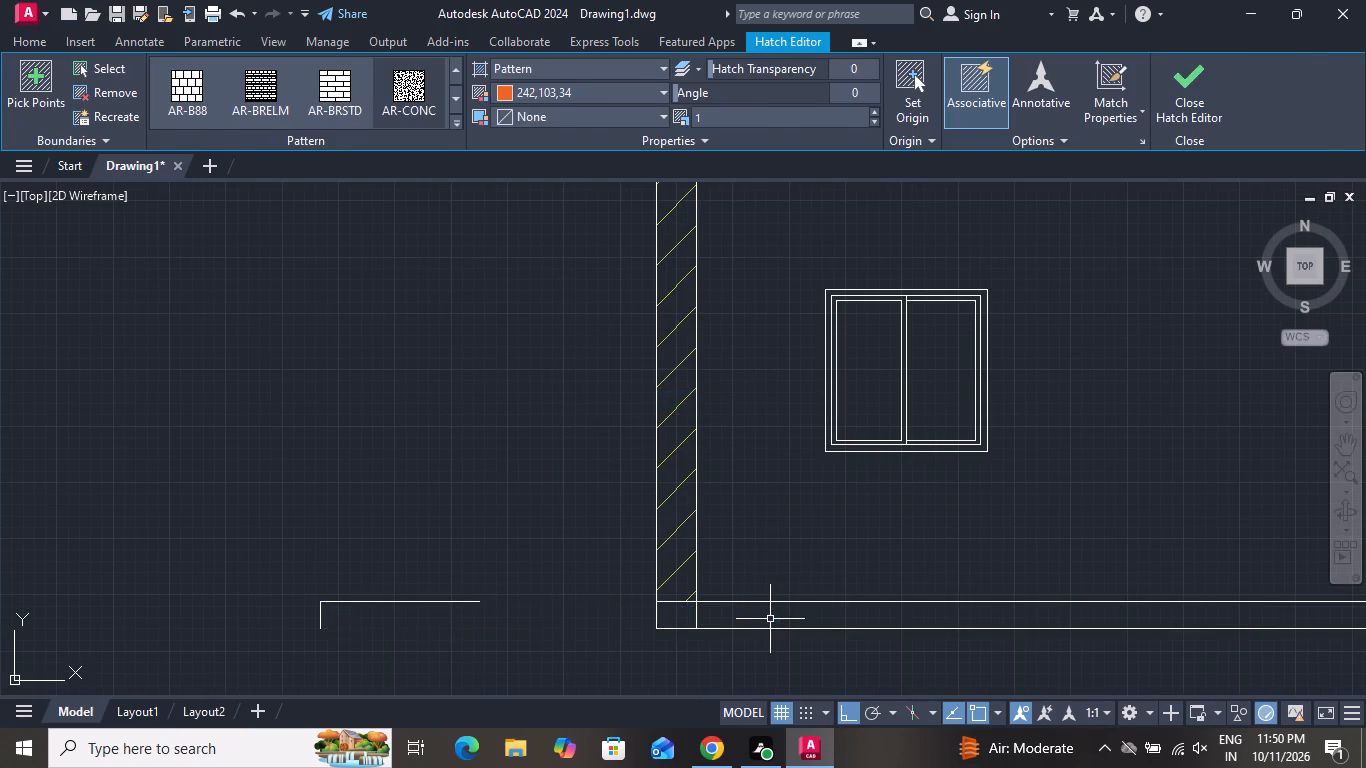
Erase the leftover floor slab line fragments outside the end wall on the former staircase bay side.
scroll(777, 624, down, 2)
click(657, 559)
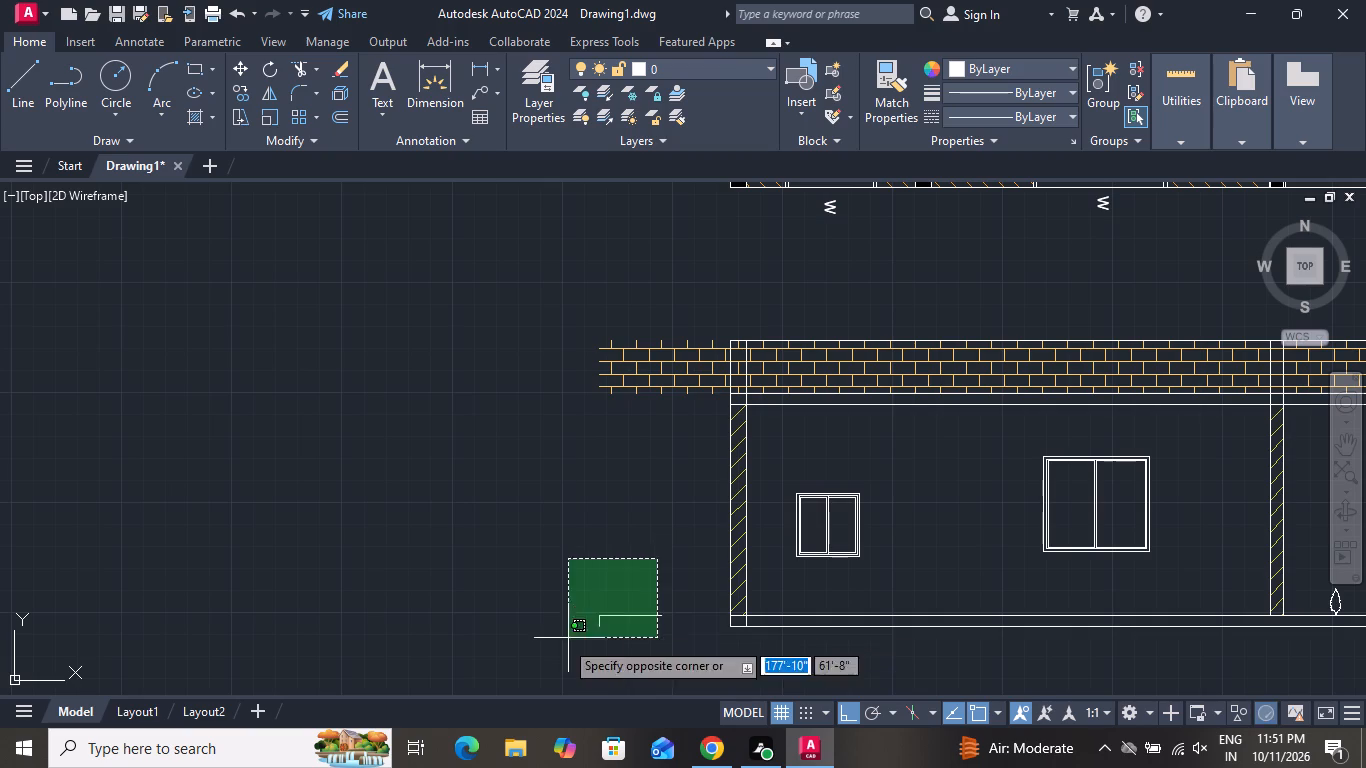
click(563, 641)
key(Delete)
Delete the brick hatch from the section's parapet.
click(623, 366)
click(679, 378)
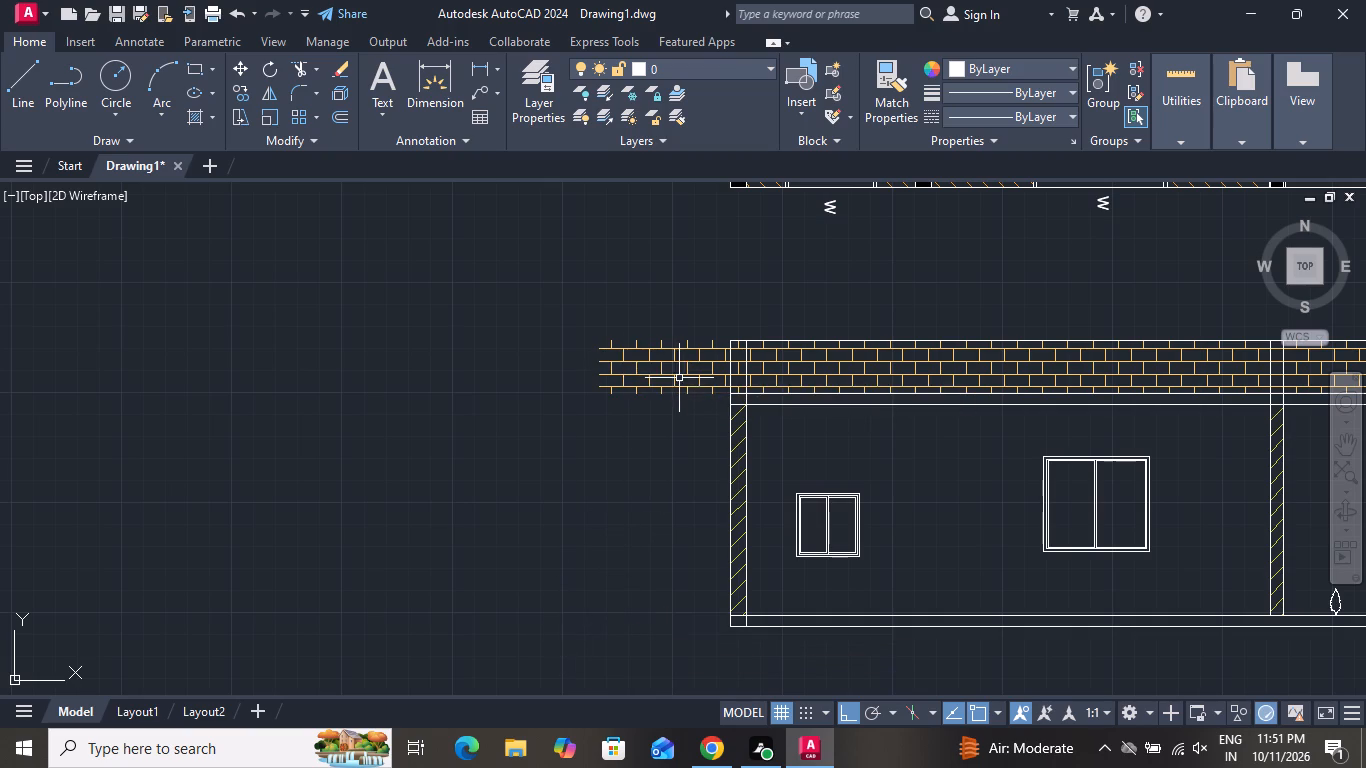
click(690, 372)
key(Delete)
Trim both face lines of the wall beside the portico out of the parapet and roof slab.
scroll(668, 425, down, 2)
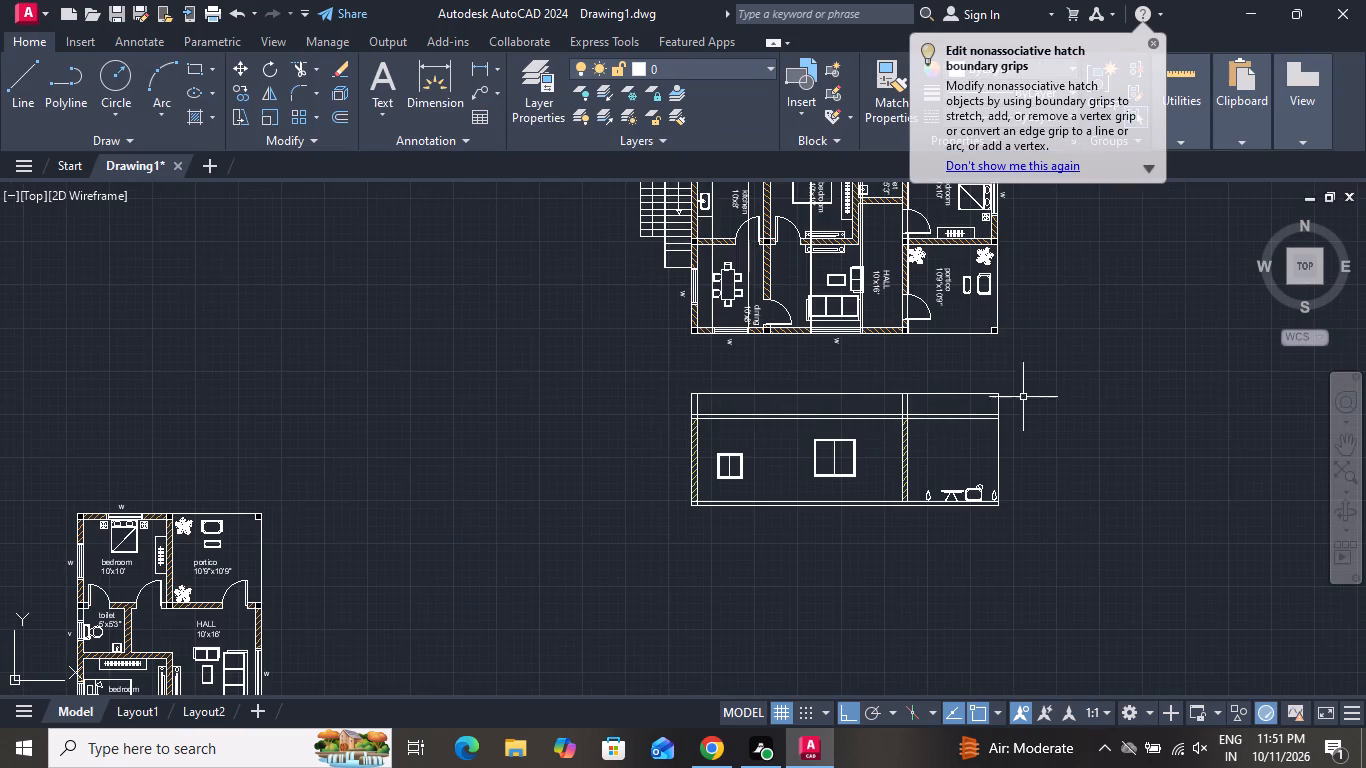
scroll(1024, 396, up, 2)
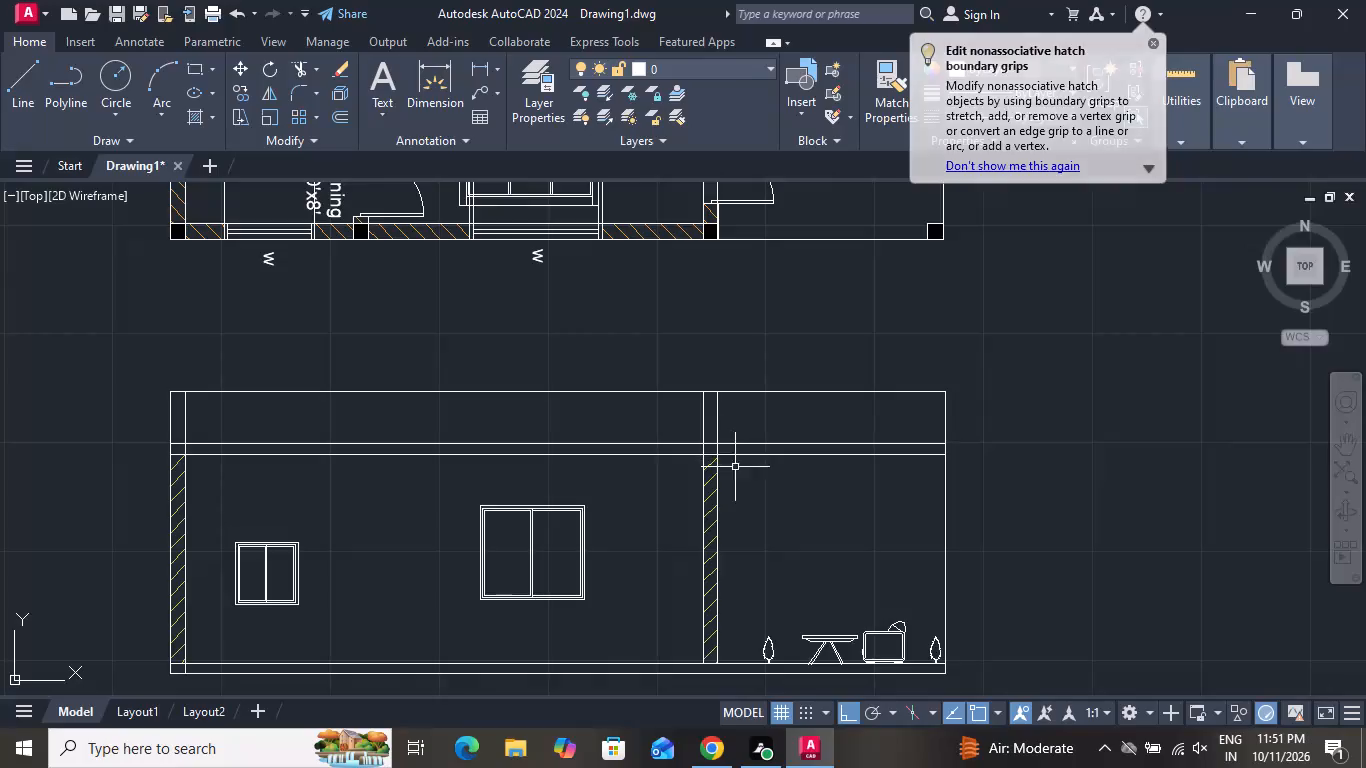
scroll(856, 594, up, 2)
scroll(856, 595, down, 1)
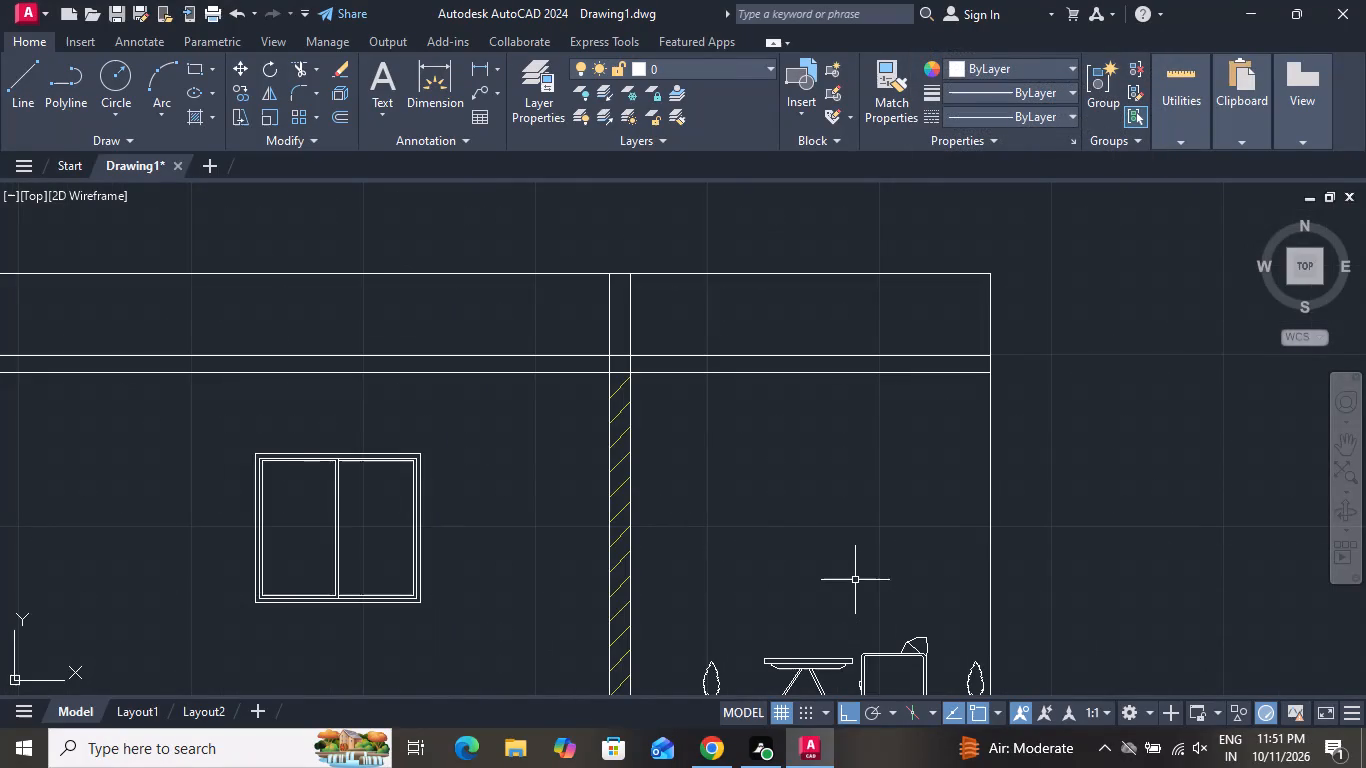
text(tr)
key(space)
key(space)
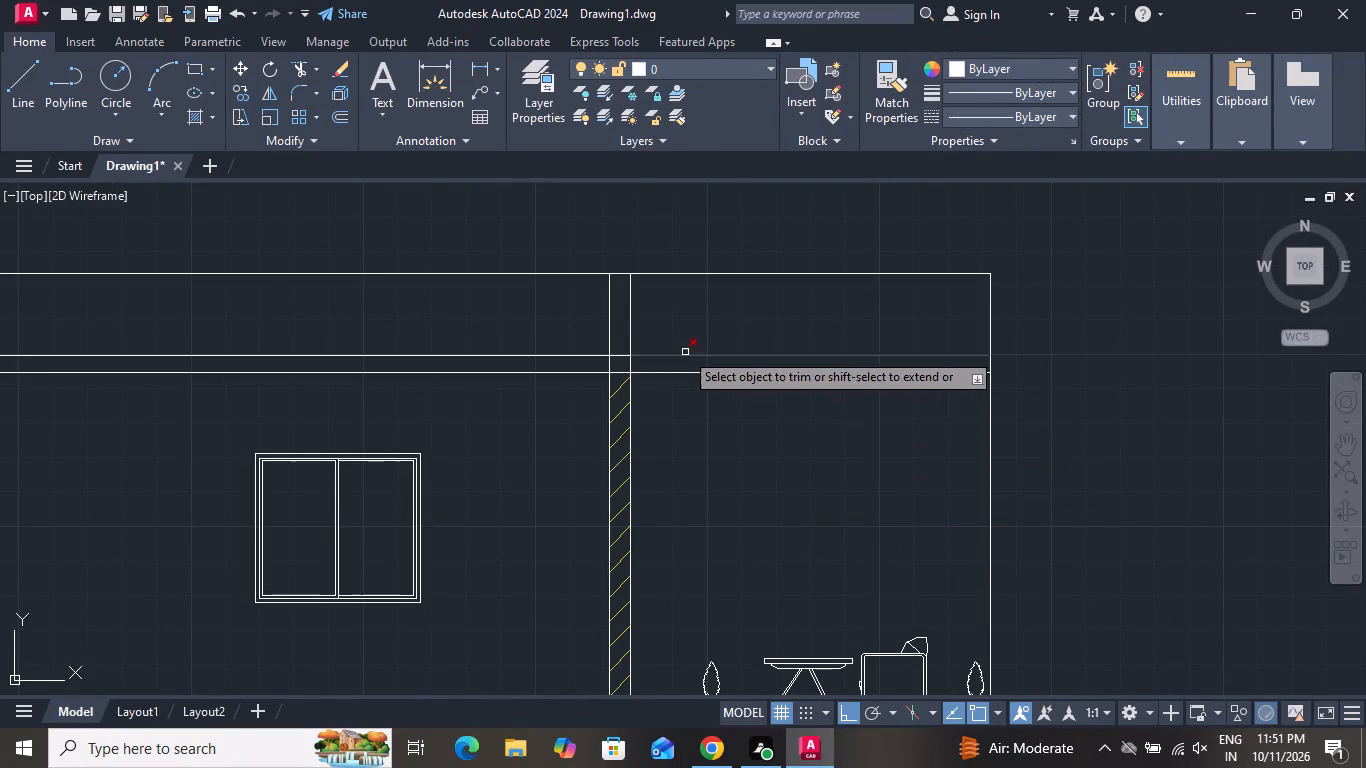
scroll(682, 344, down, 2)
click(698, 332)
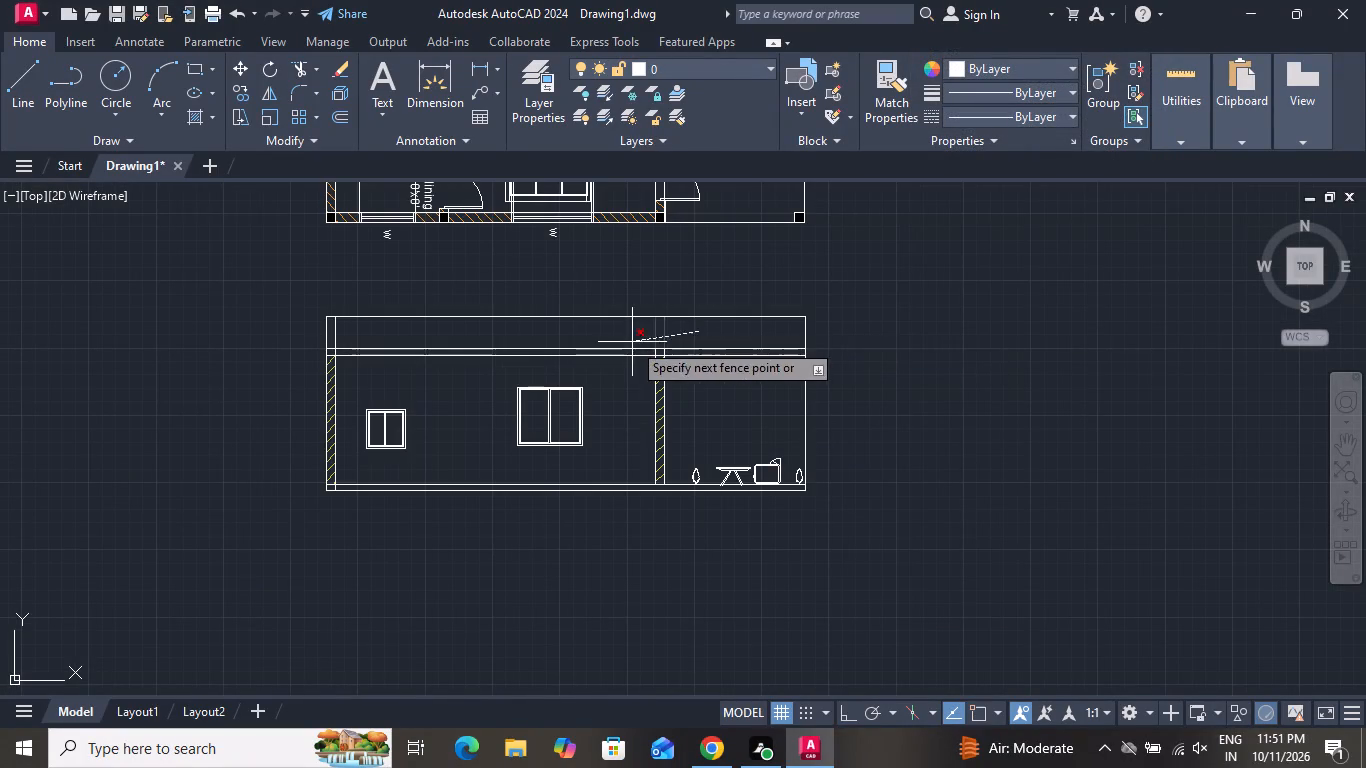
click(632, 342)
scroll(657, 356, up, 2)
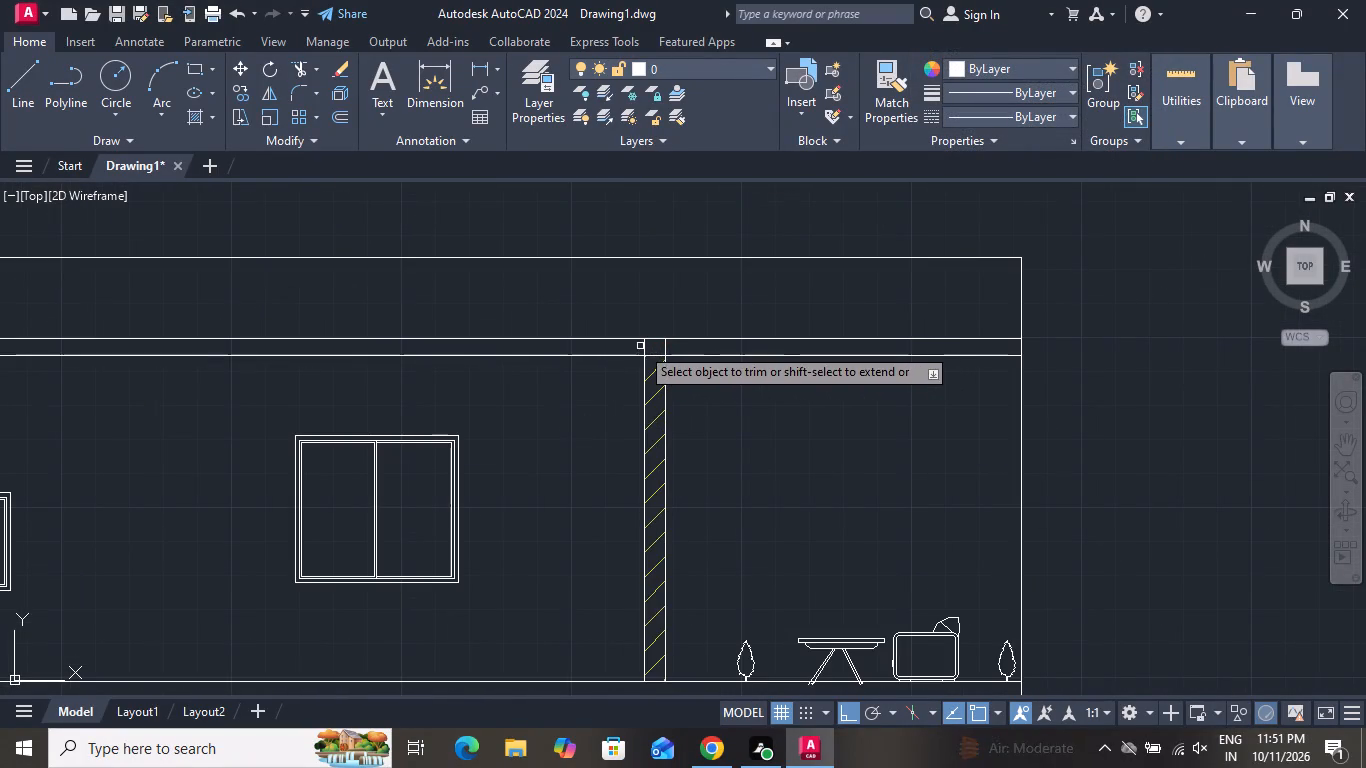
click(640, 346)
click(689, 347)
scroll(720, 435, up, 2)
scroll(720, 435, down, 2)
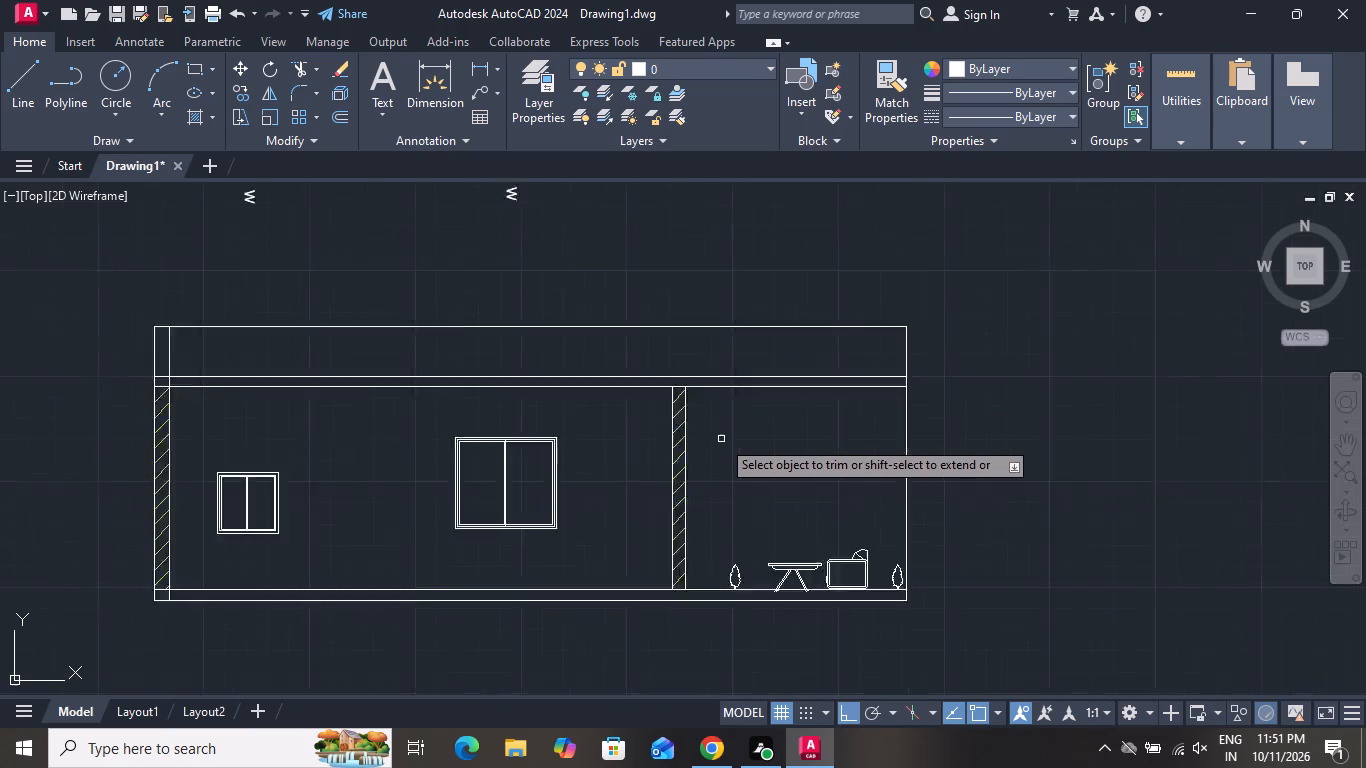
Trim the roof slab's top and bottom lines where they cross the end wall beside the former staircase bay.
scroll(721, 439, down, 1)
scroll(382, 393, up, 3)
scroll(363, 412, down, 1)
scroll(363, 412, up, 1)
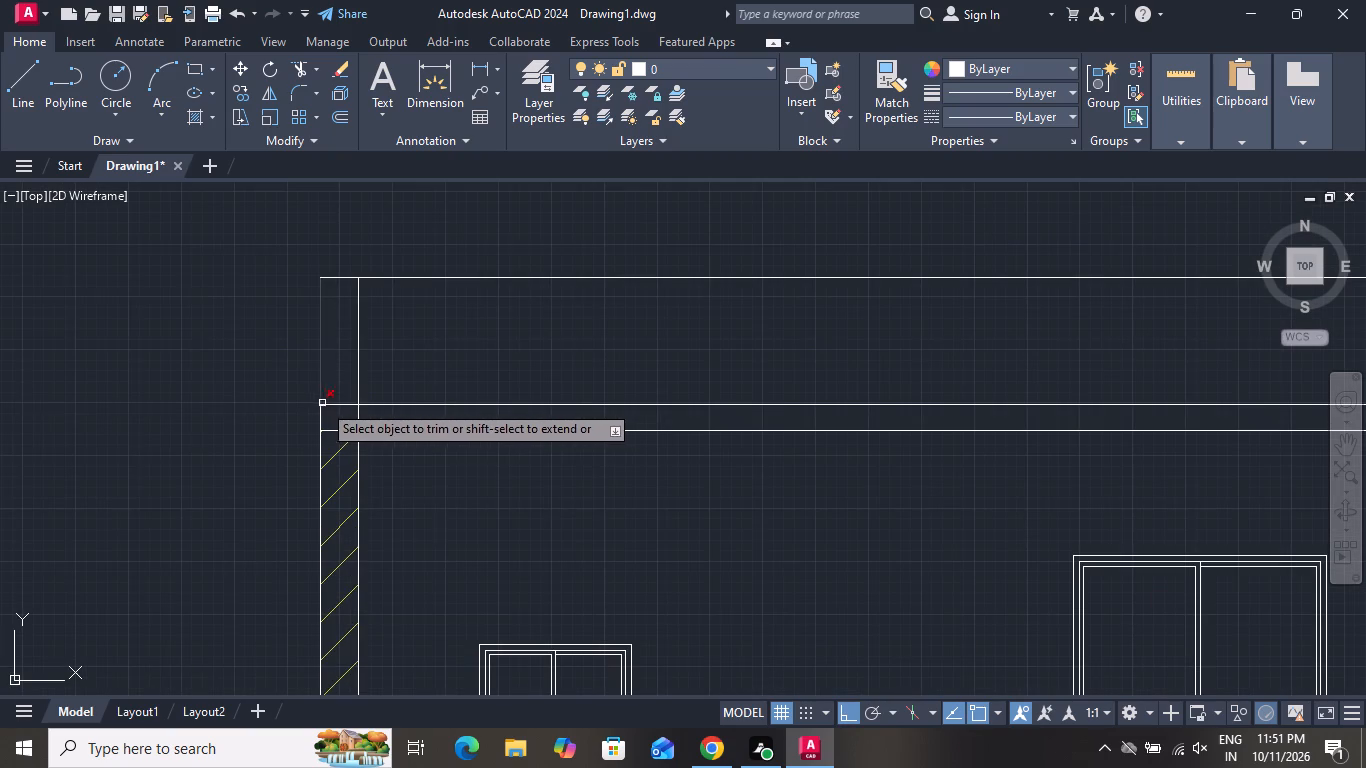
click(344, 403)
click(342, 431)
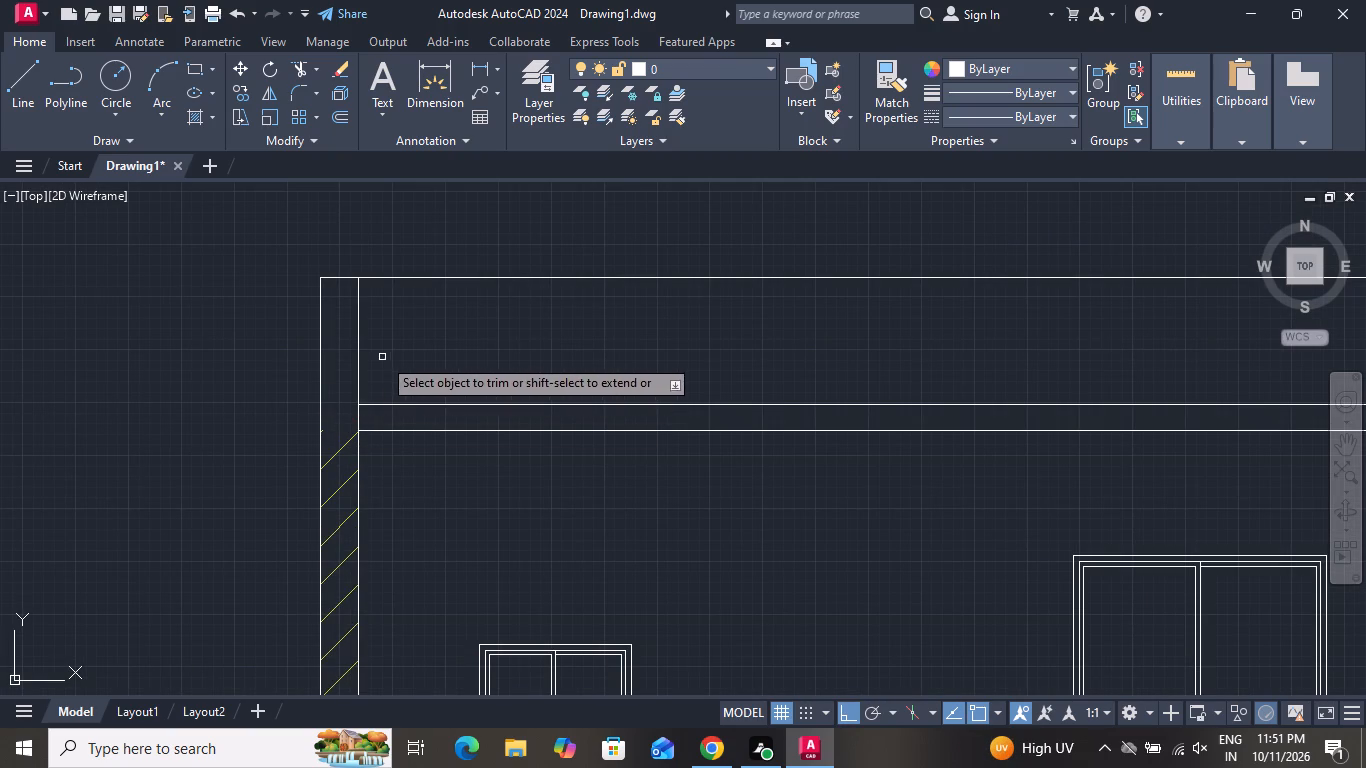
right_click(404, 371)
click(444, 395)
Hatch the section's parapet with the AR-BRSTD brick pattern in orange colour 248,153,30.
scroll(445, 394, down, 2)
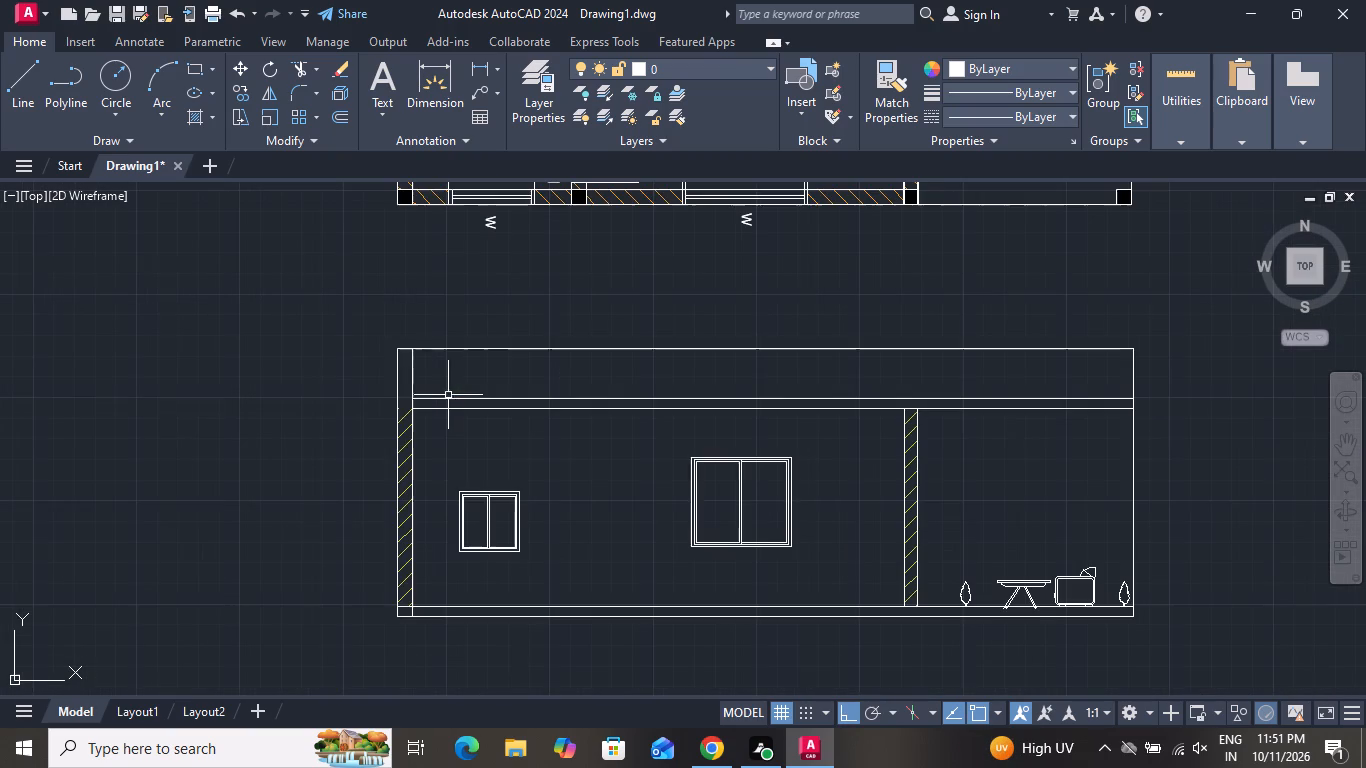
click(193, 113)
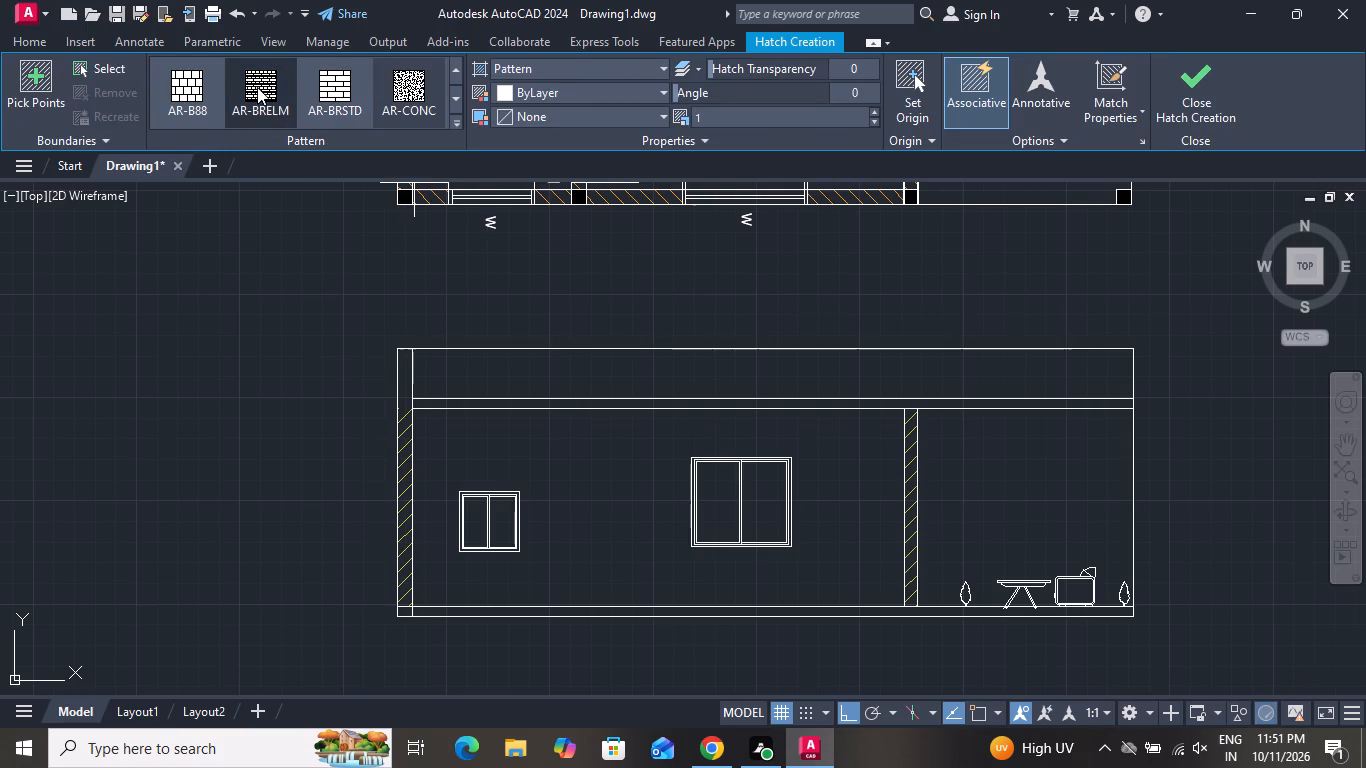
click(336, 71)
click(459, 375)
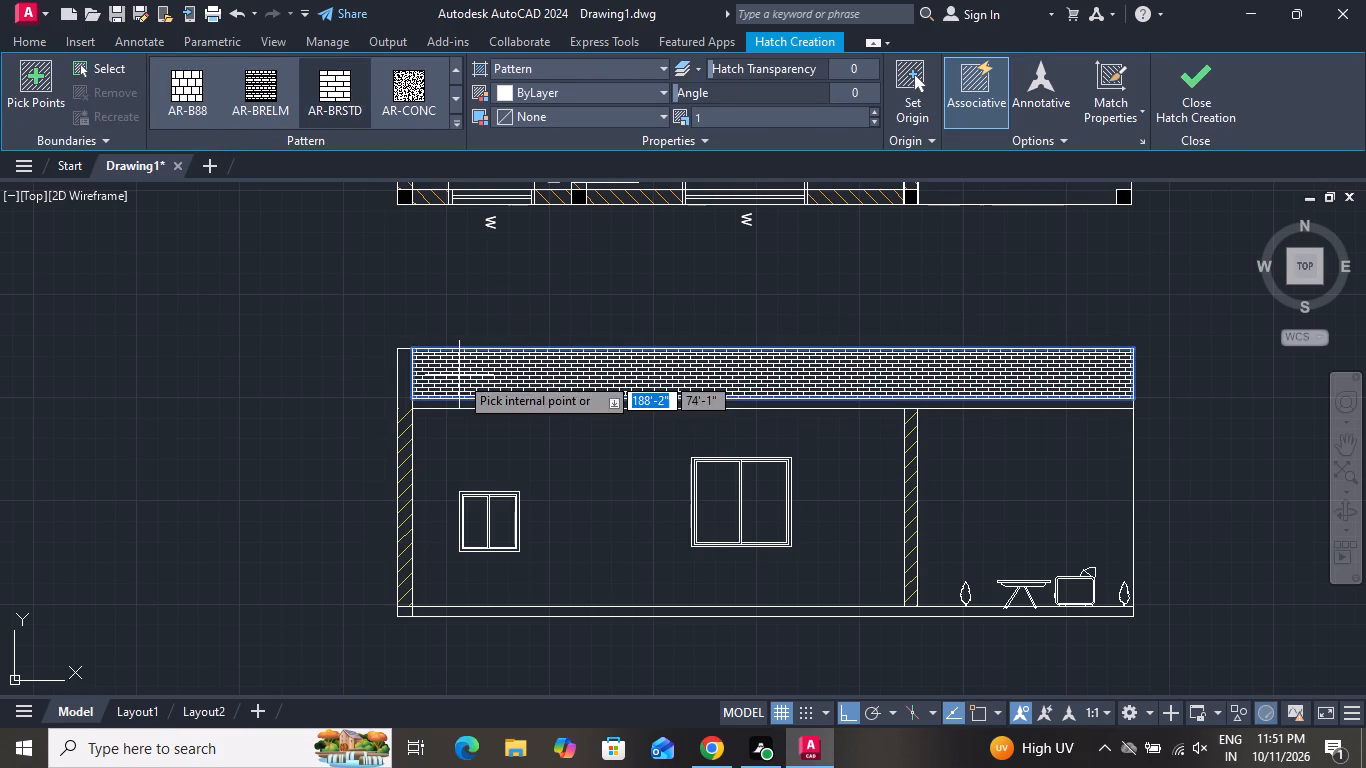
click(548, 100)
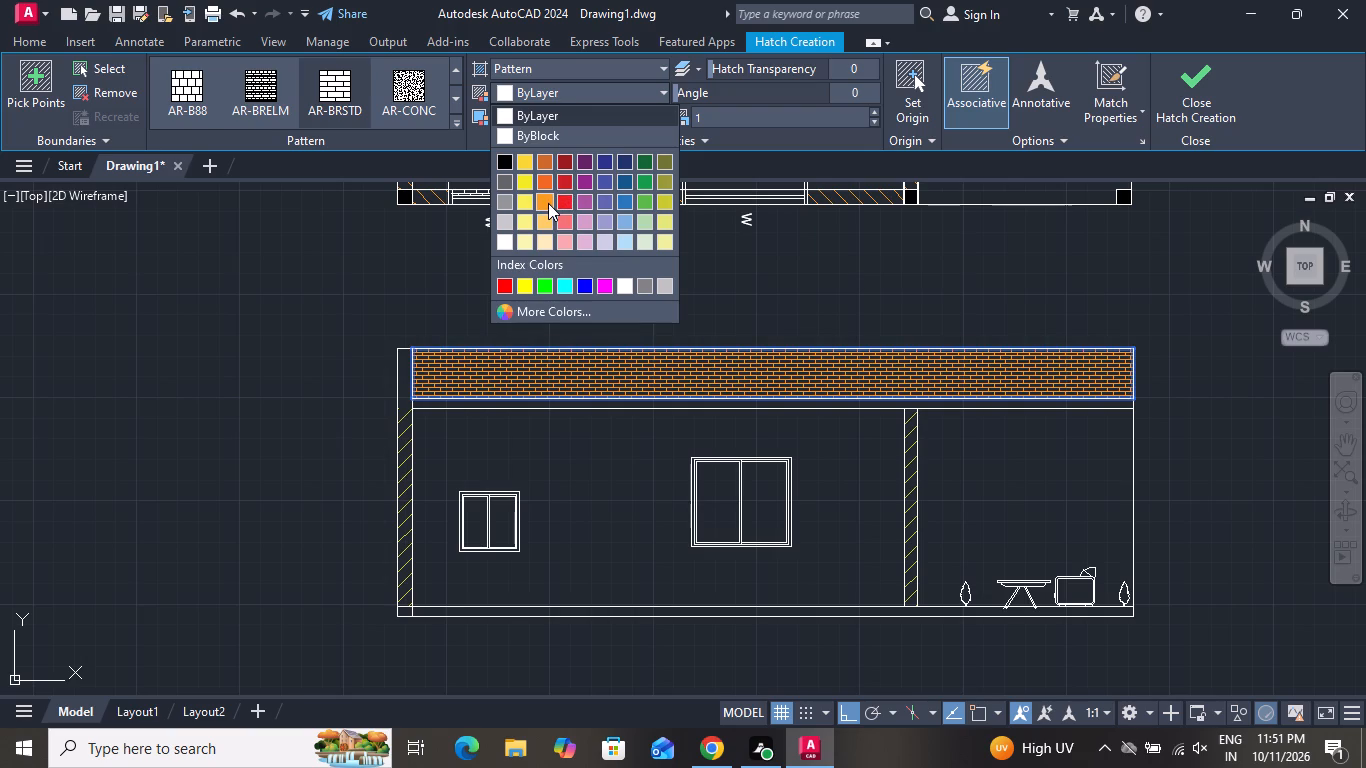
click(548, 203)
key(Escape)
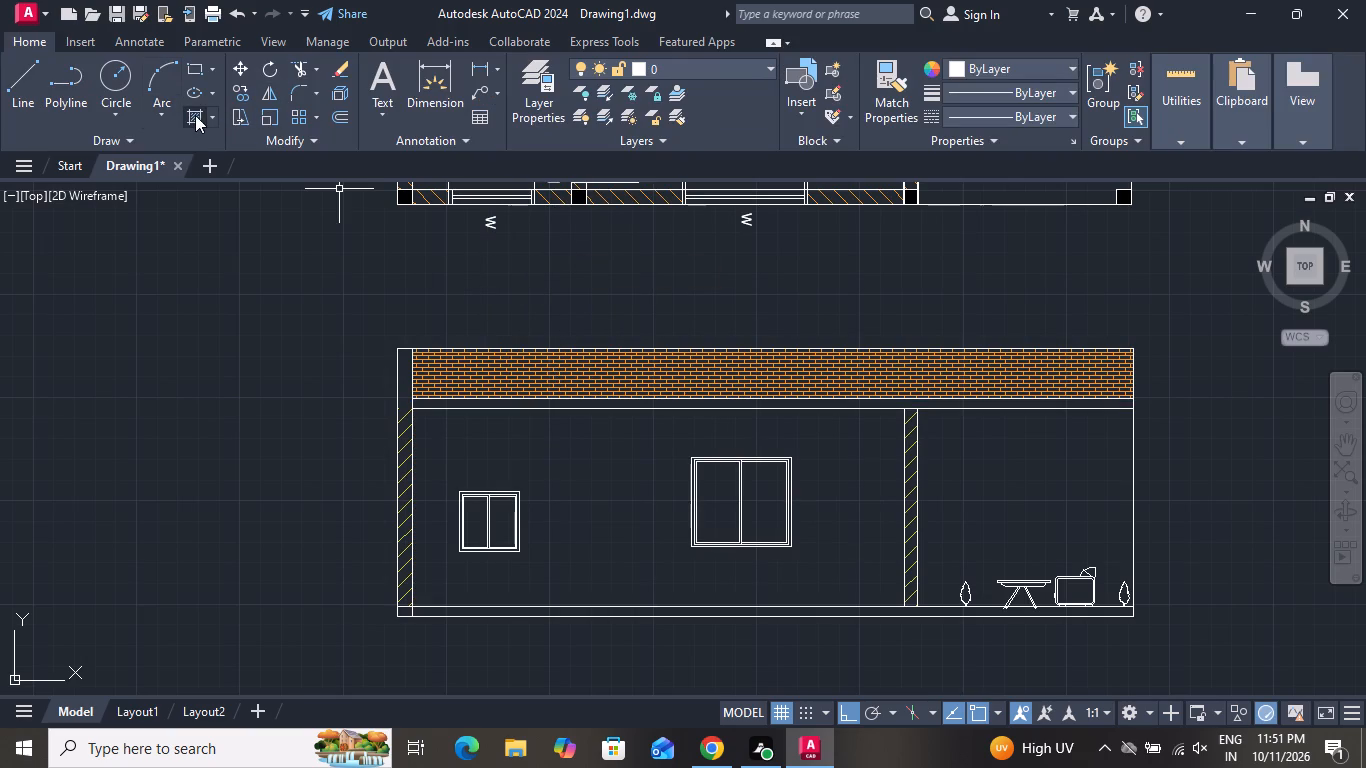
Hatch the section's roof slab and floor slab with the AR-CONC pattern in pink colour 247,171,174.
click(195, 115)
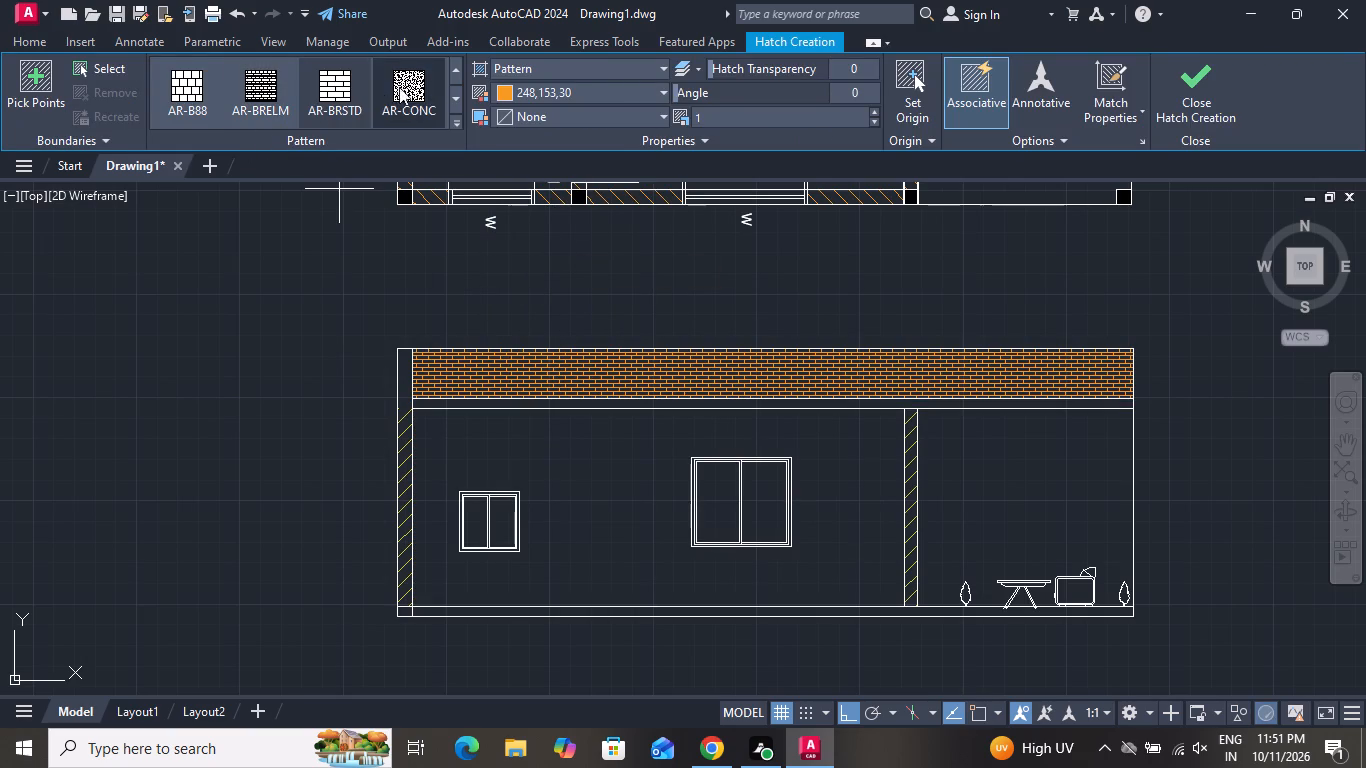
click(407, 82)
scroll(548, 445, up, 2)
click(540, 344)
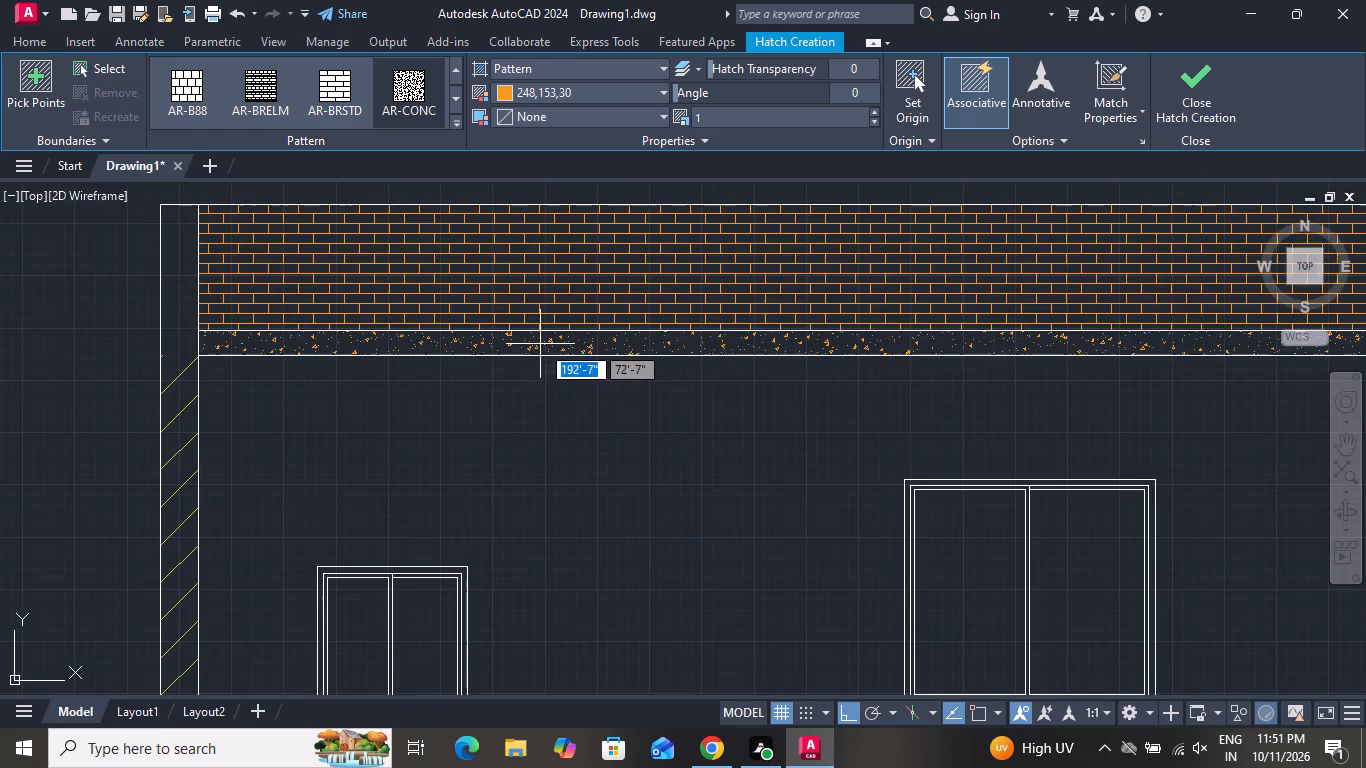
scroll(527, 379, down, 2)
scroll(607, 582, up, 2)
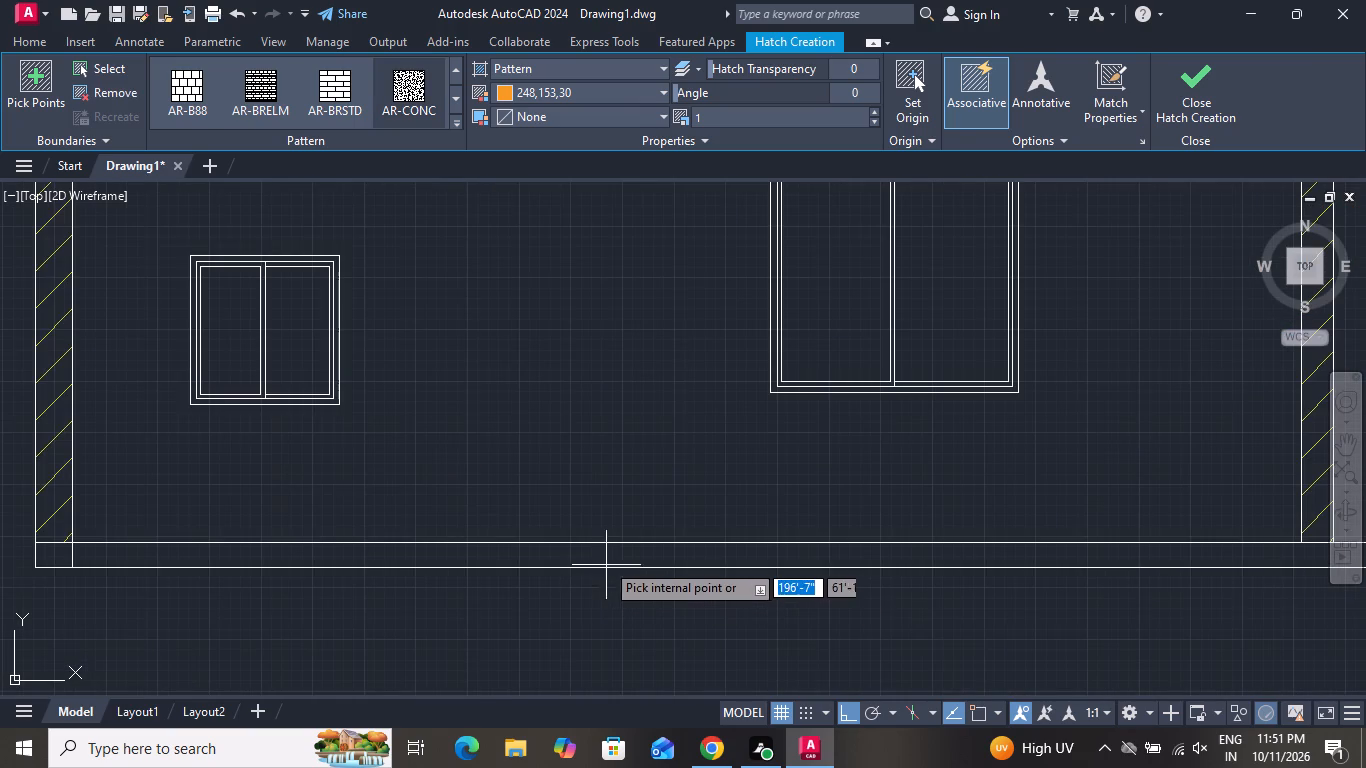
click(603, 553)
scroll(596, 522, down, 2)
scroll(592, 519, up, 1)
scroll(590, 517, down, 1)
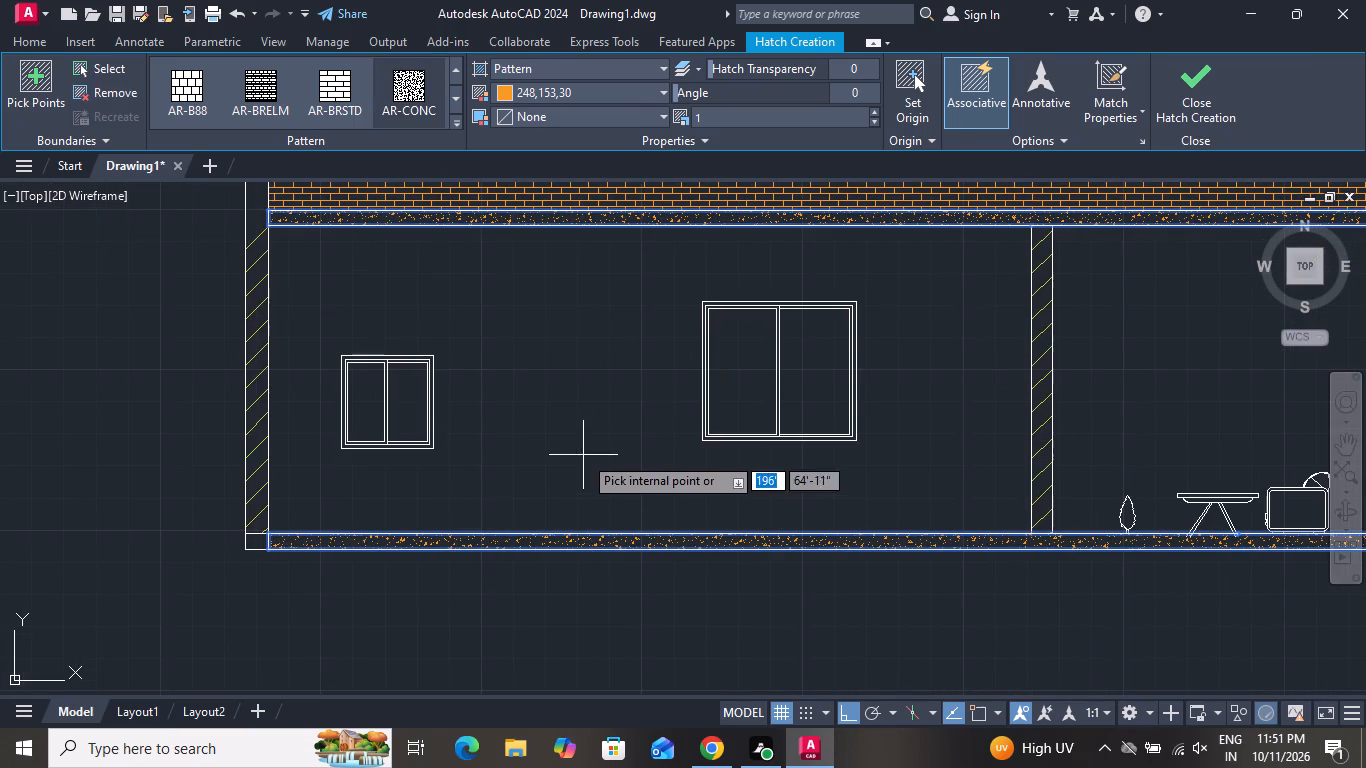
click(567, 97)
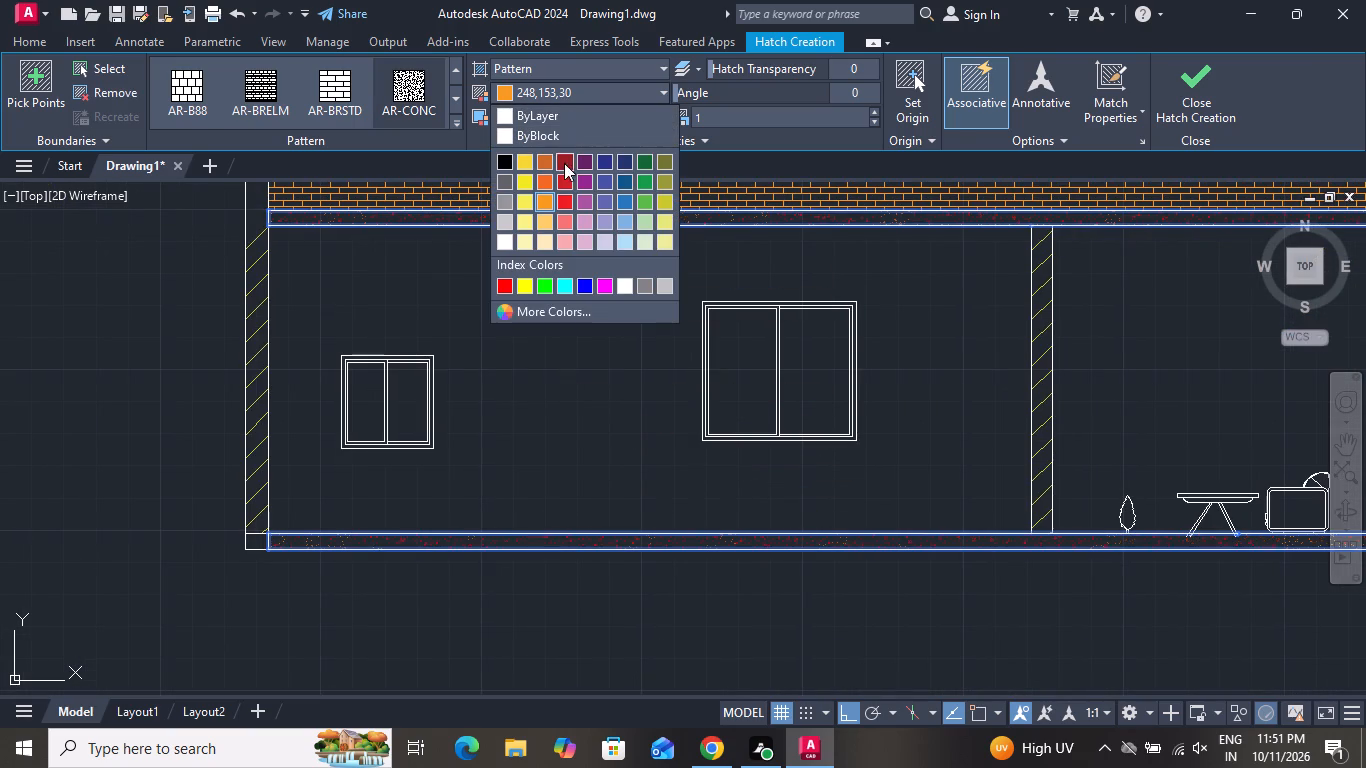
click(561, 242)
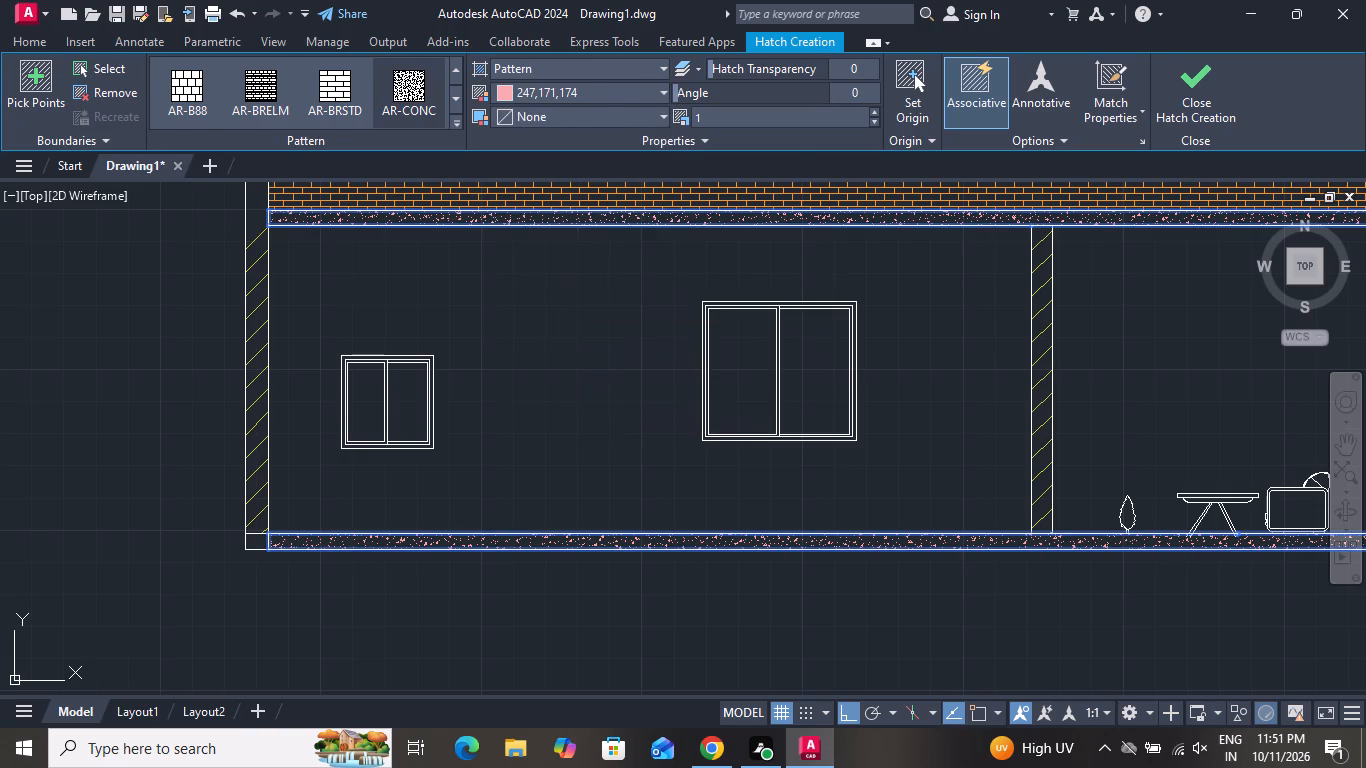
key(Escape)
Examine the hatched section, the portico furniture and its alignment with the floor plan above.
scroll(521, 489, down, 3)
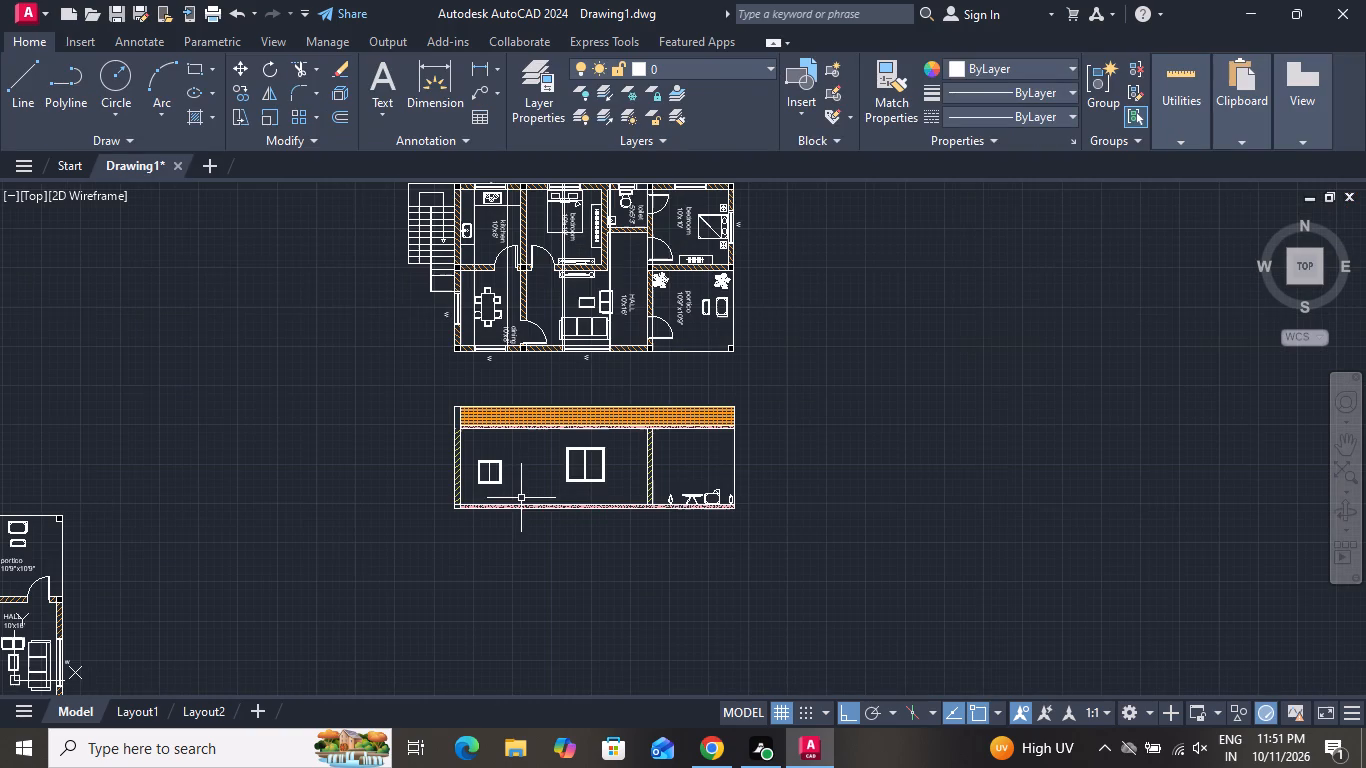
scroll(514, 484, down, 1)
scroll(514, 484, up, 1)
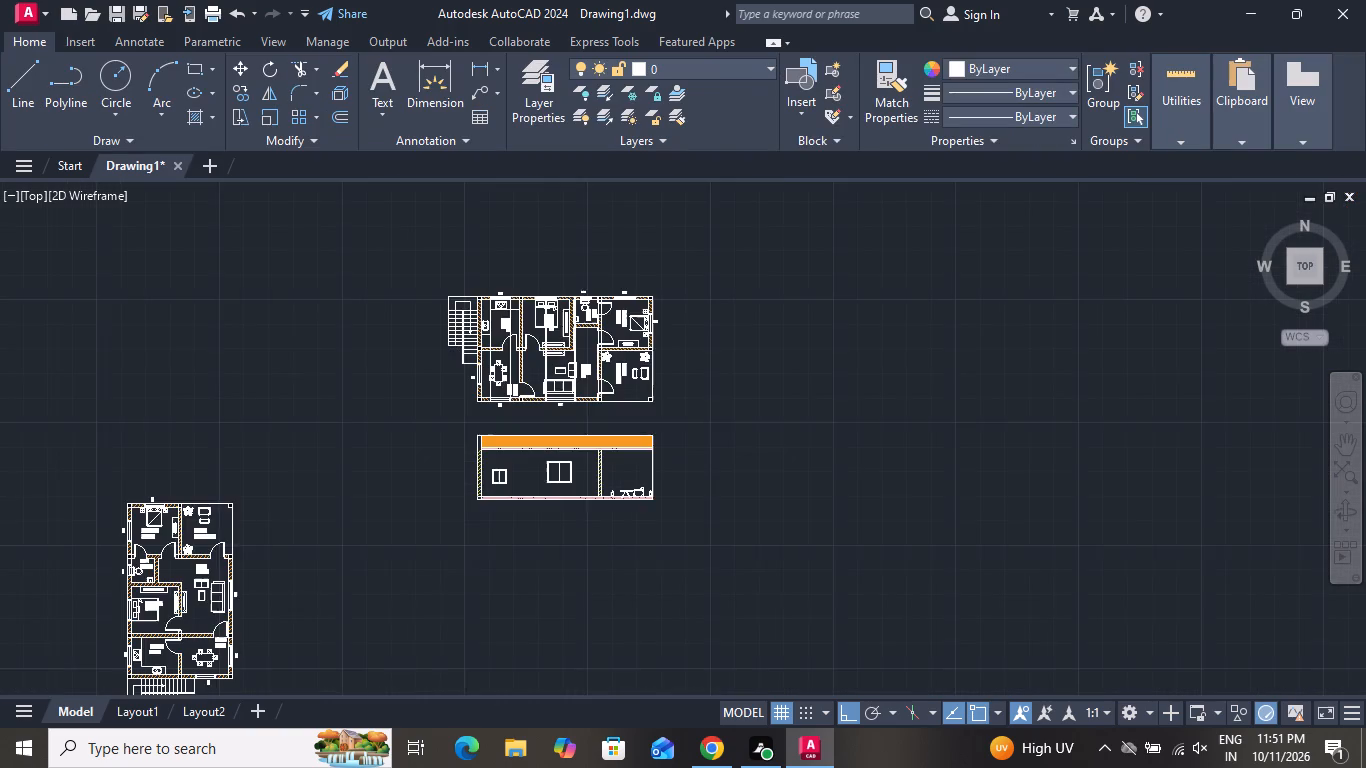
scroll(740, 489, up, 2)
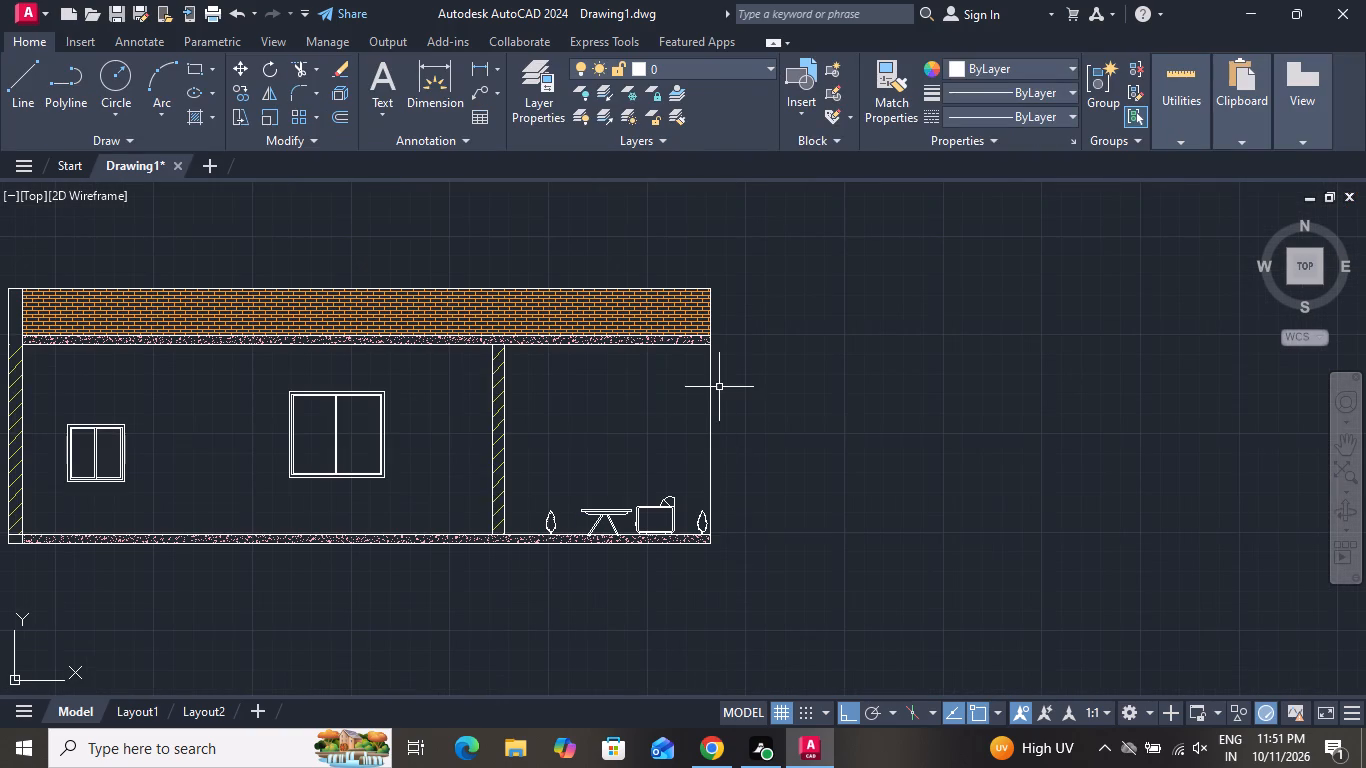
scroll(592, 529, up, 4)
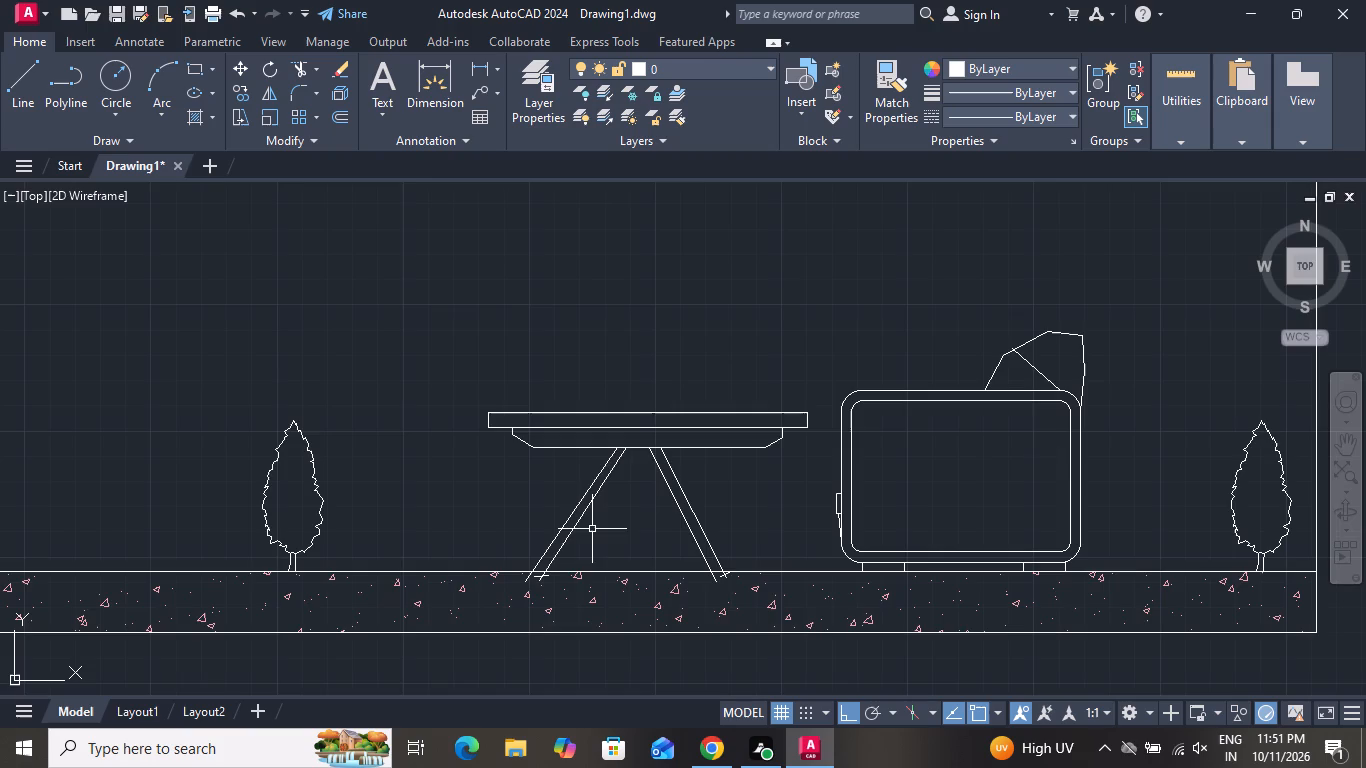
scroll(595, 523, down, 3)
scroll(615, 513, up, 1)
scroll(621, 516, down, 1)
scroll(335, 460, down, 2)
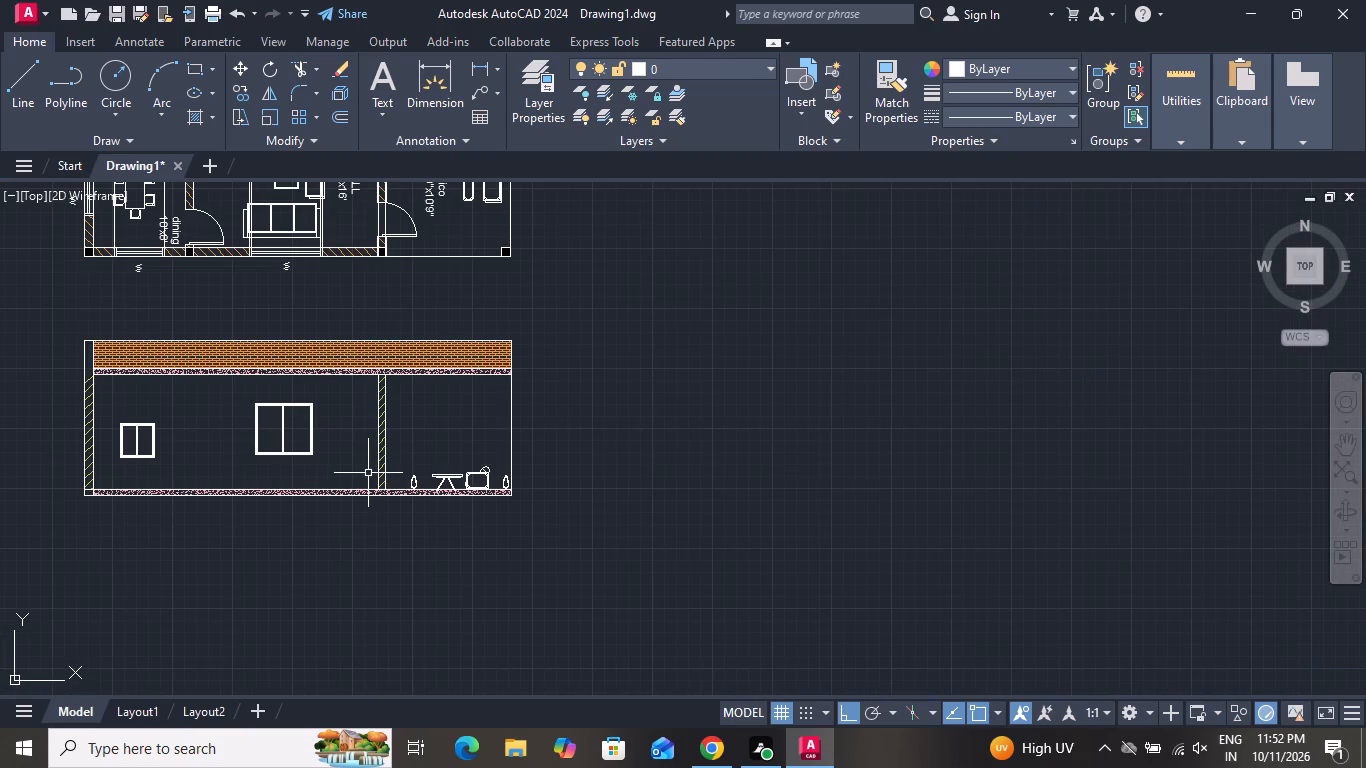
scroll(208, 393, down, 1)
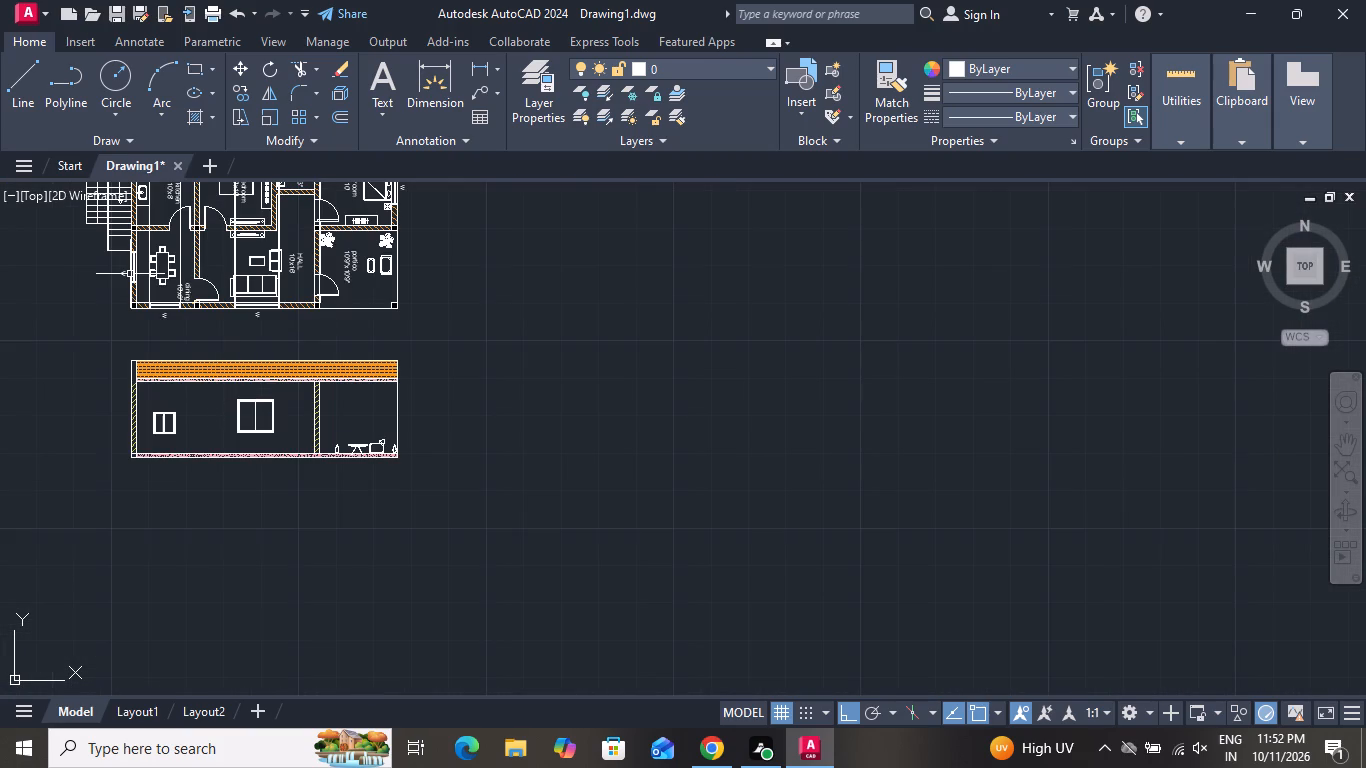
Hatch the interior wall area around the two windows with the AR-B88 pattern.
scroll(121, 369, up, 1)
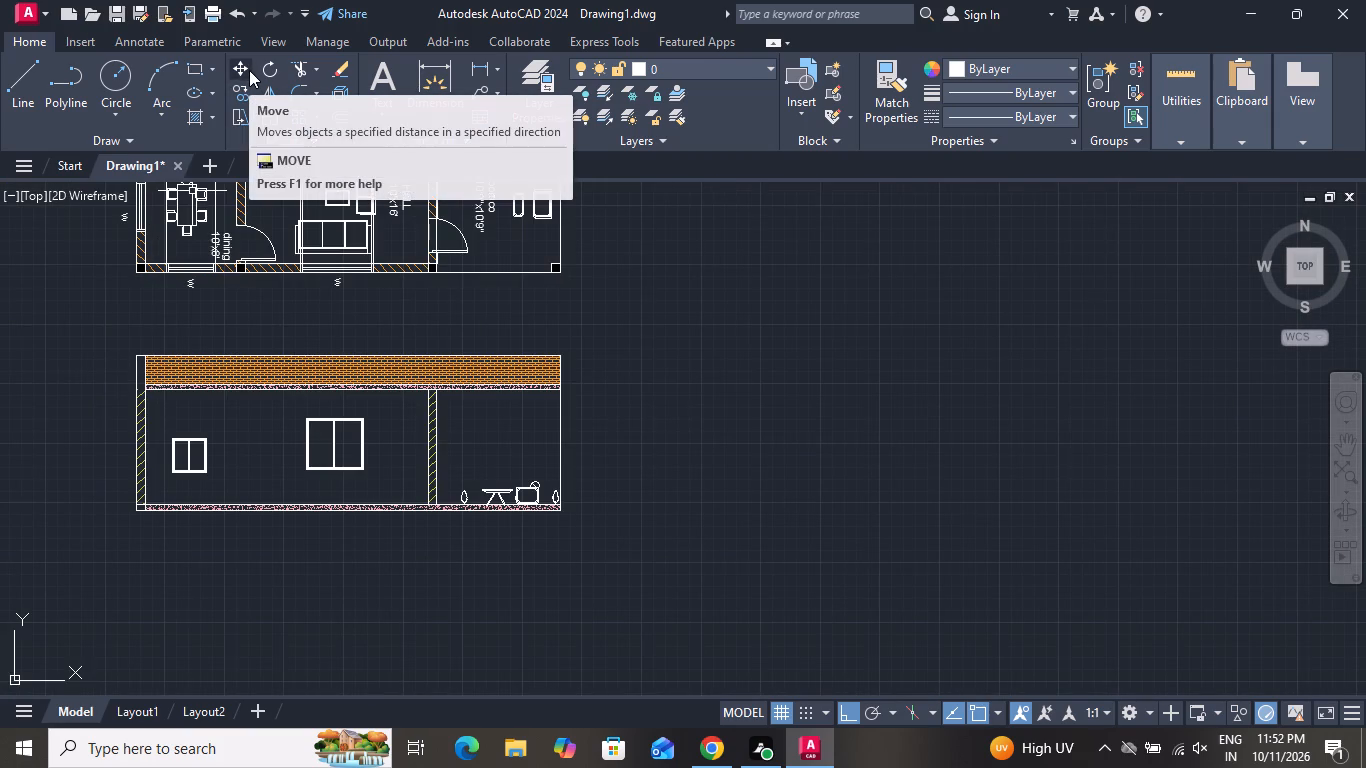
scroll(261, 412, up, 2)
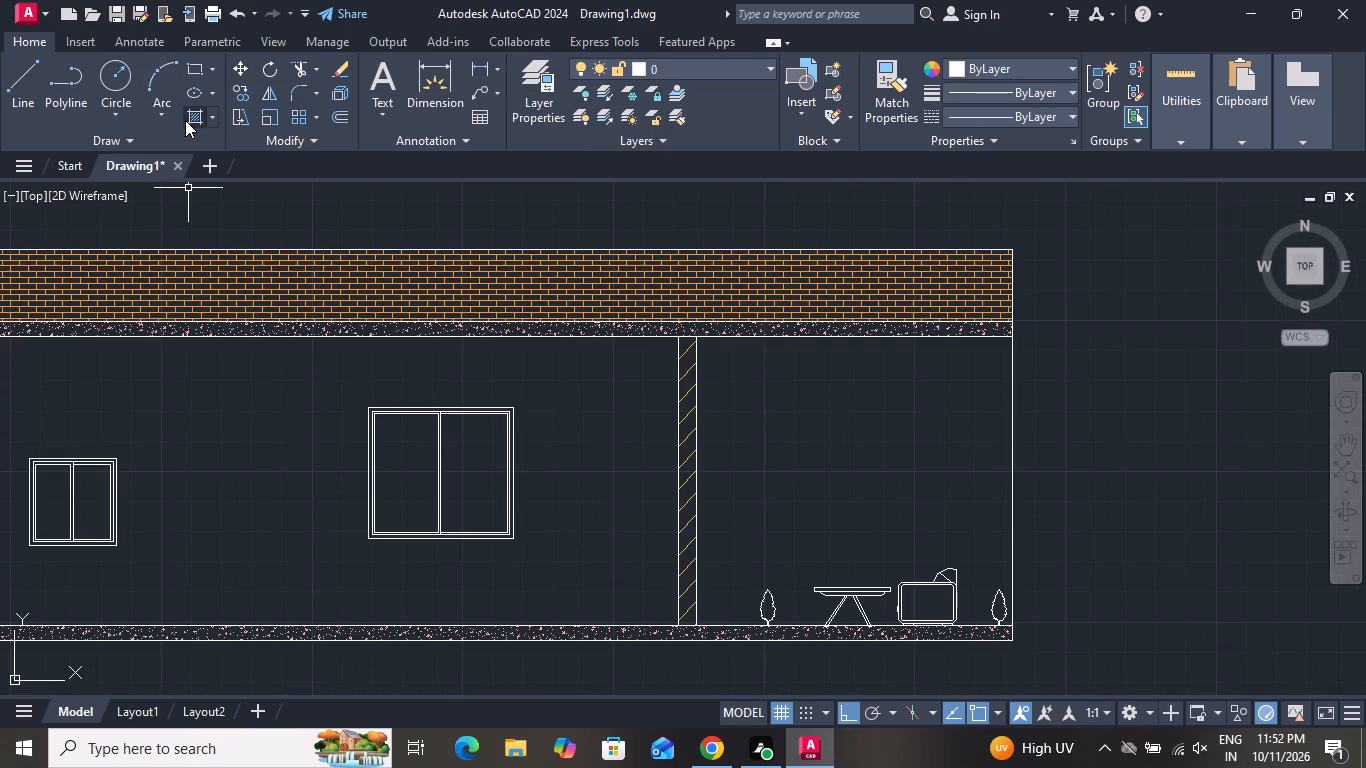
click(186, 120)
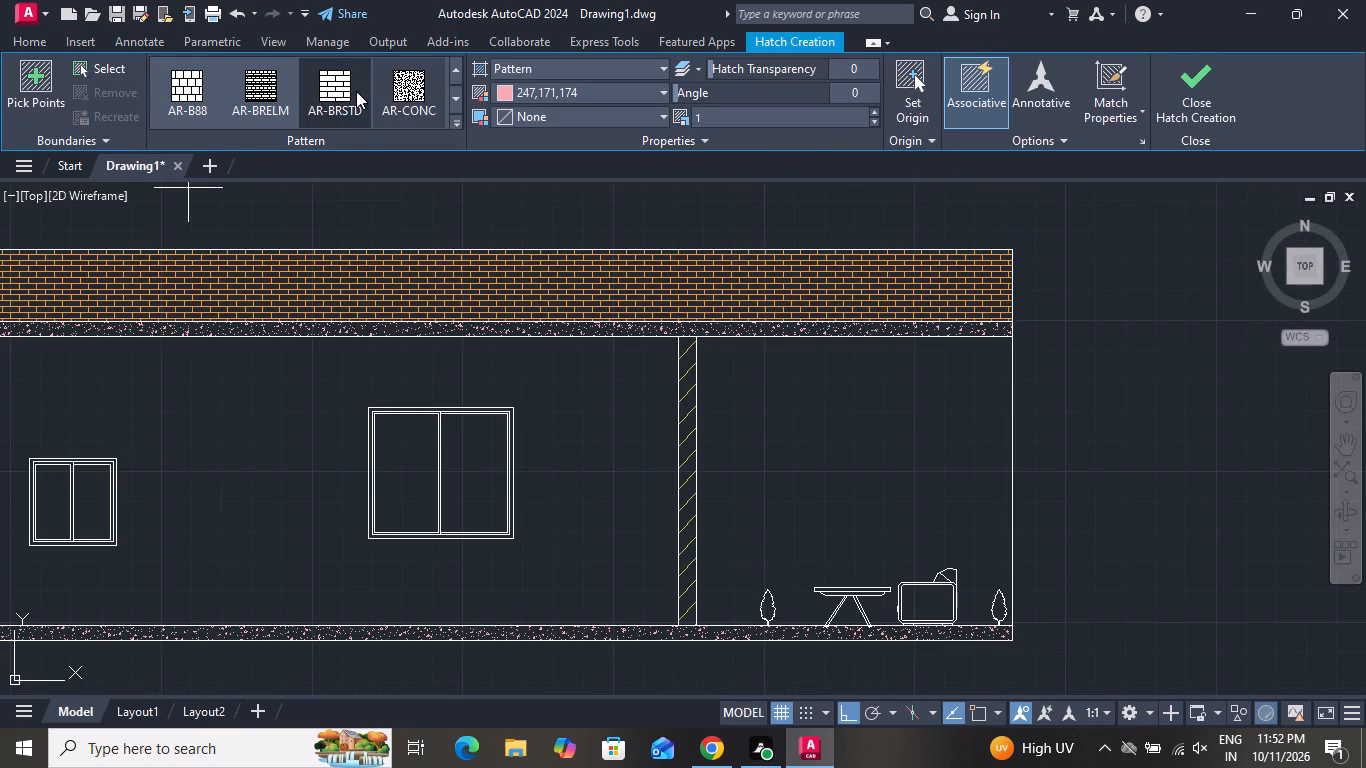
click(182, 87)
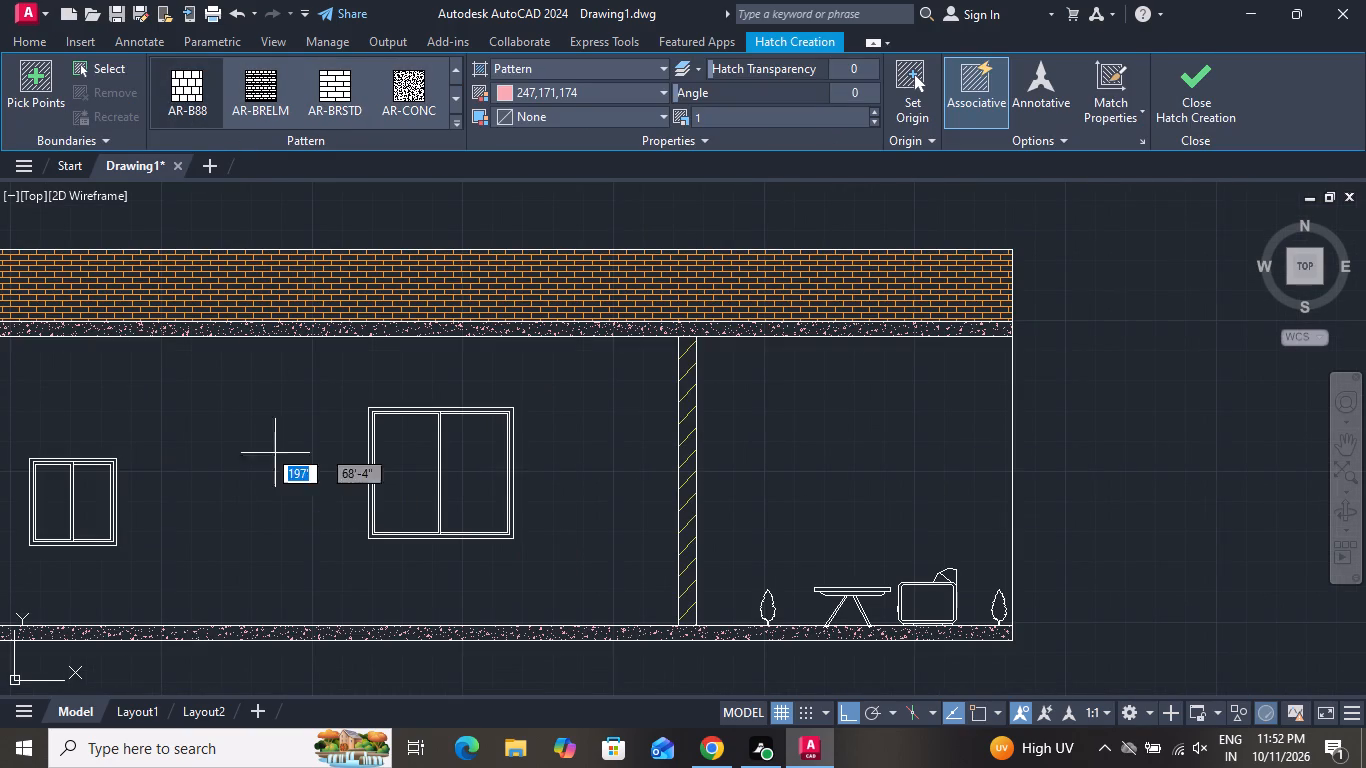
click(258, 439)
scroll(305, 501, down, 2)
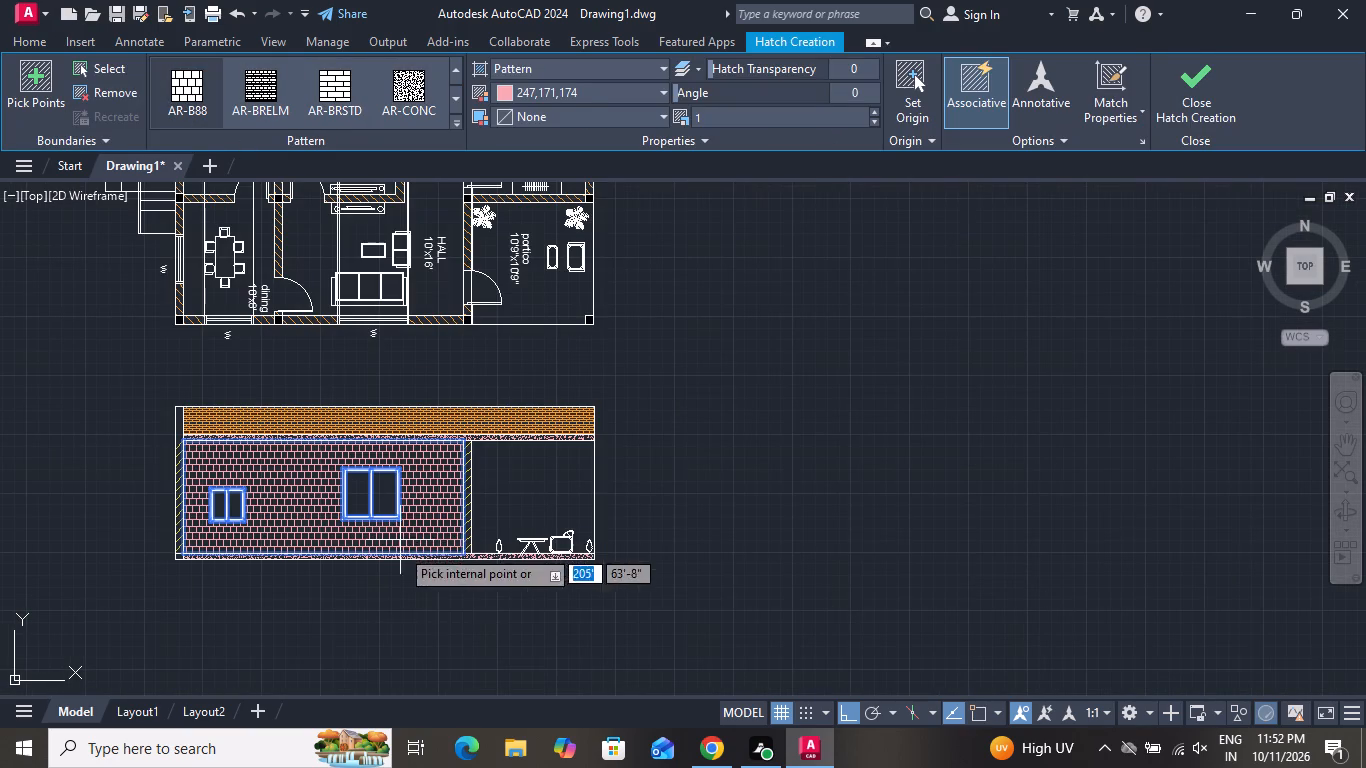
right_click(384, 613)
click(412, 356)
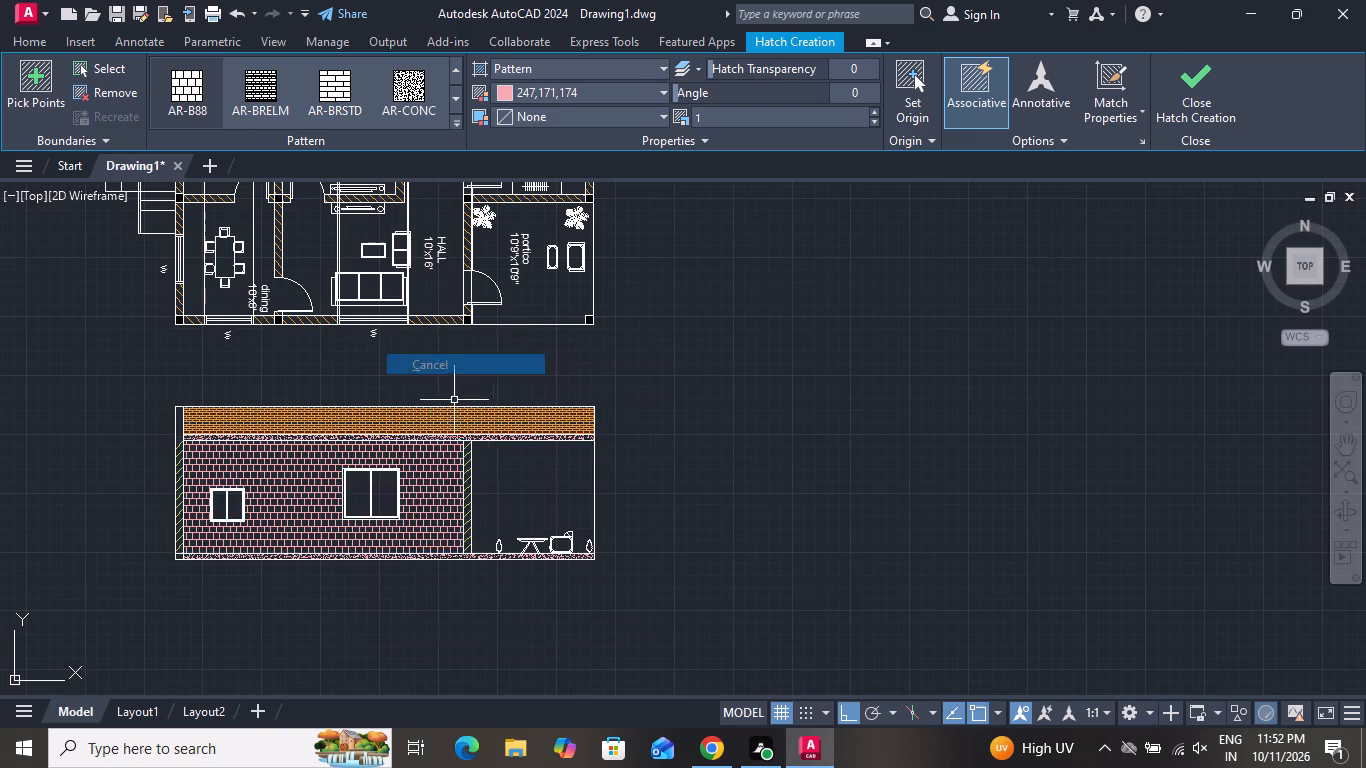
Recolour the hatch around the two windows to green 19,155,72.
scroll(490, 509, up, 2)
click(383, 473)
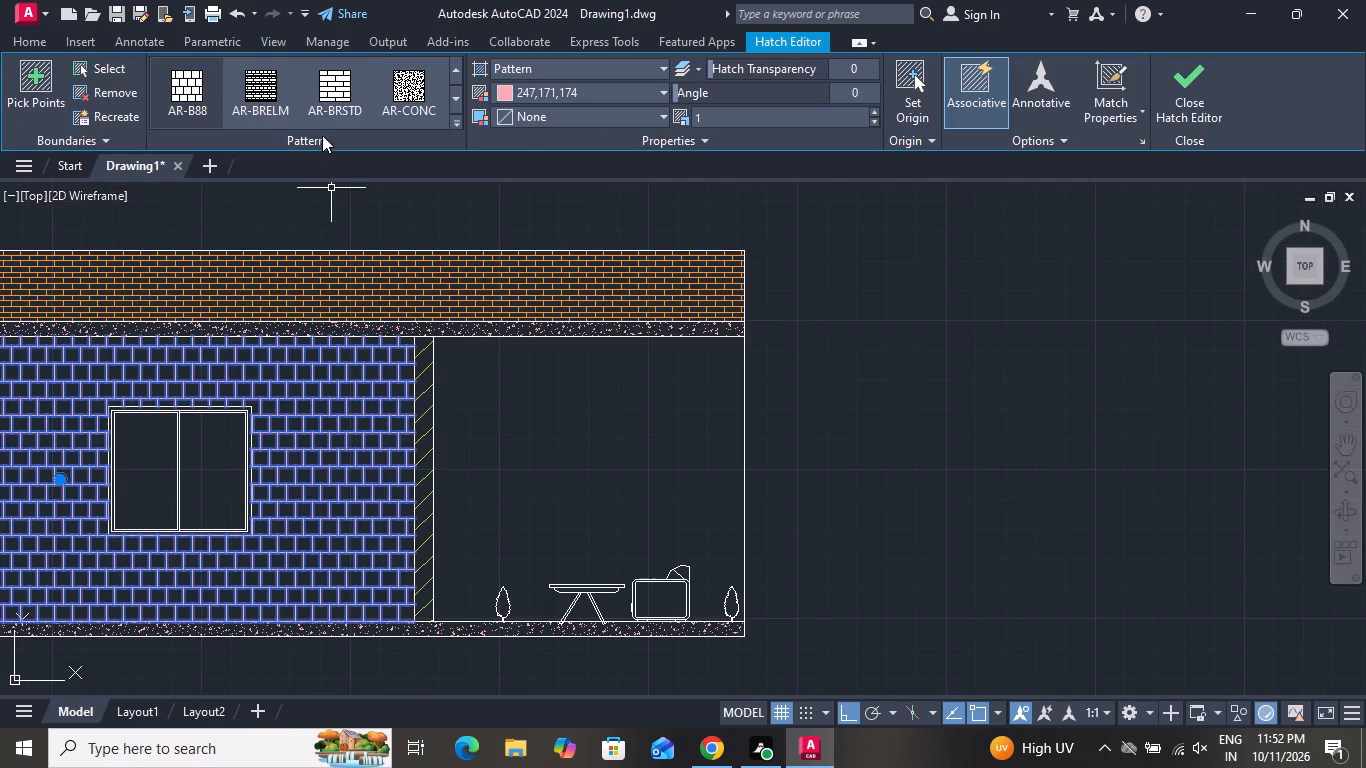
click(546, 97)
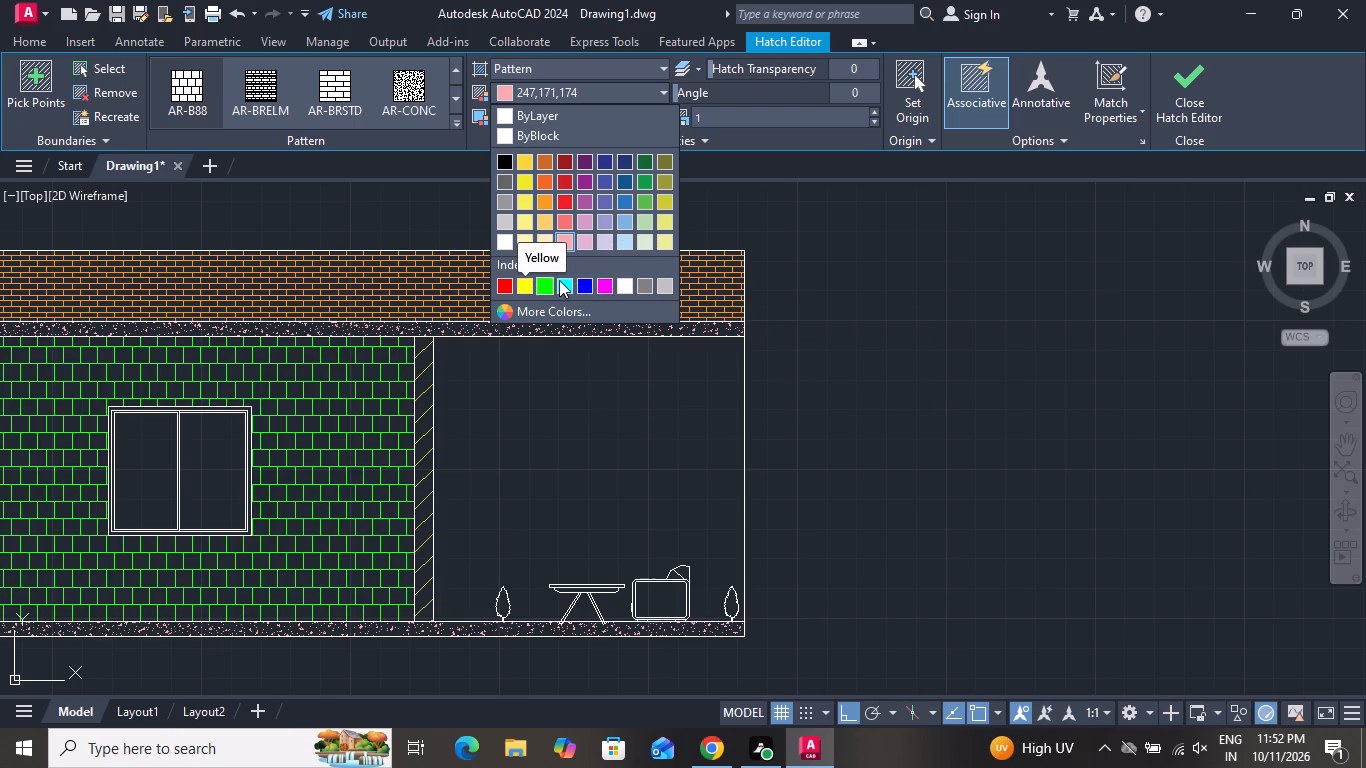
click(588, 284)
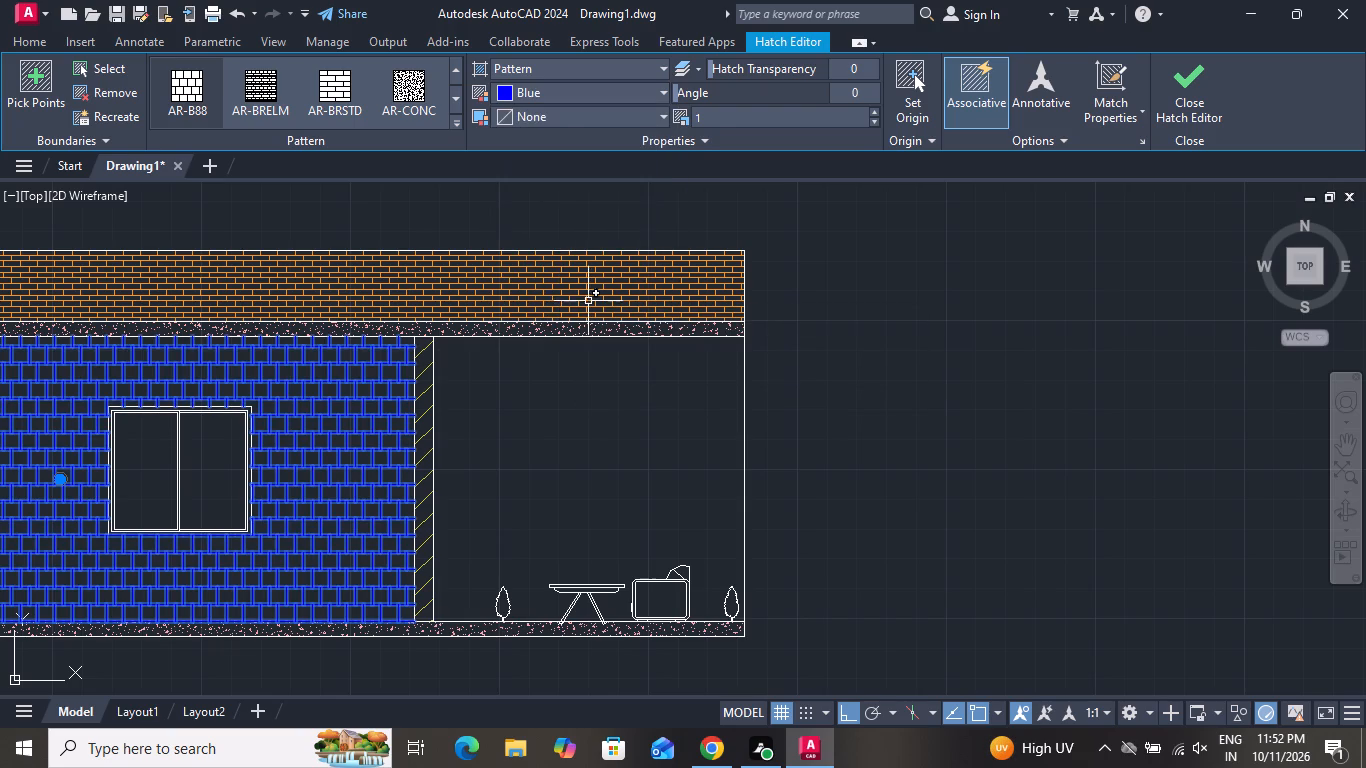
click(580, 99)
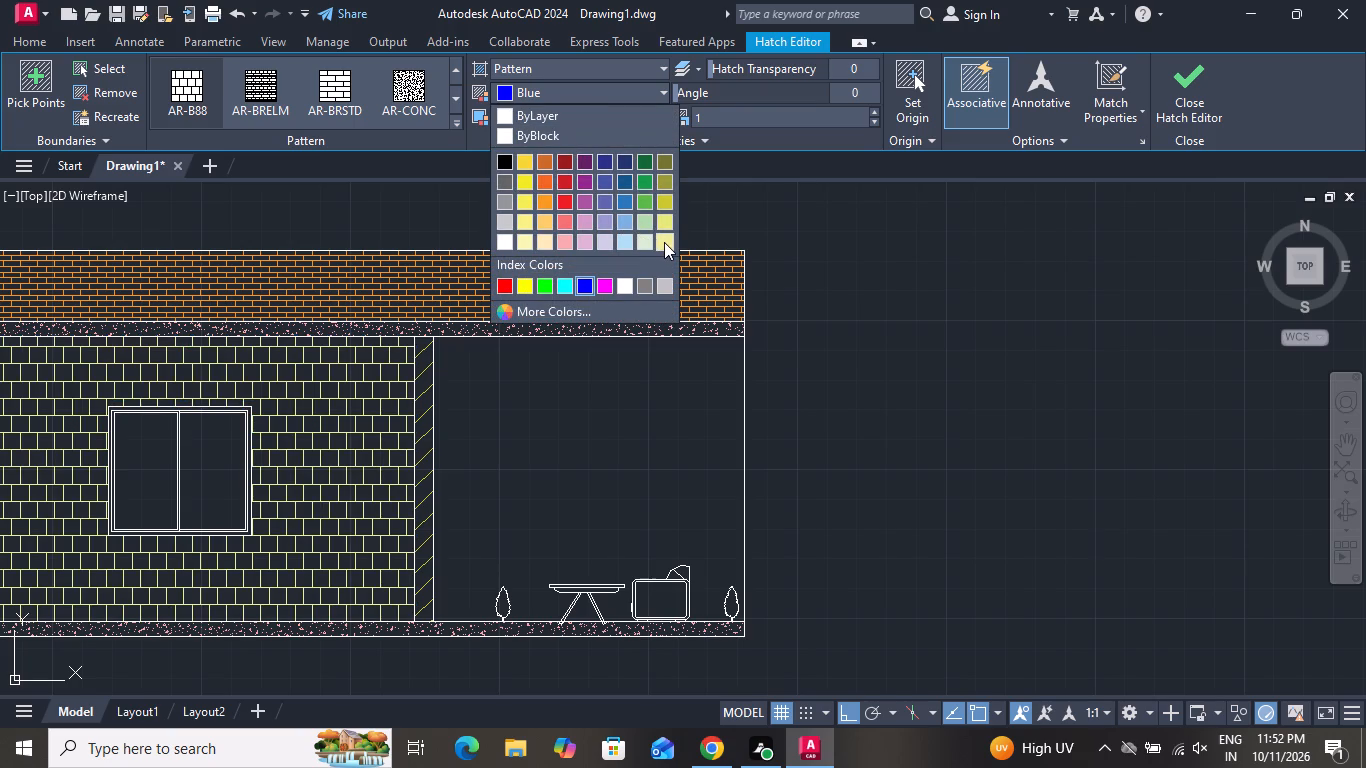
click(651, 180)
key(Escape)
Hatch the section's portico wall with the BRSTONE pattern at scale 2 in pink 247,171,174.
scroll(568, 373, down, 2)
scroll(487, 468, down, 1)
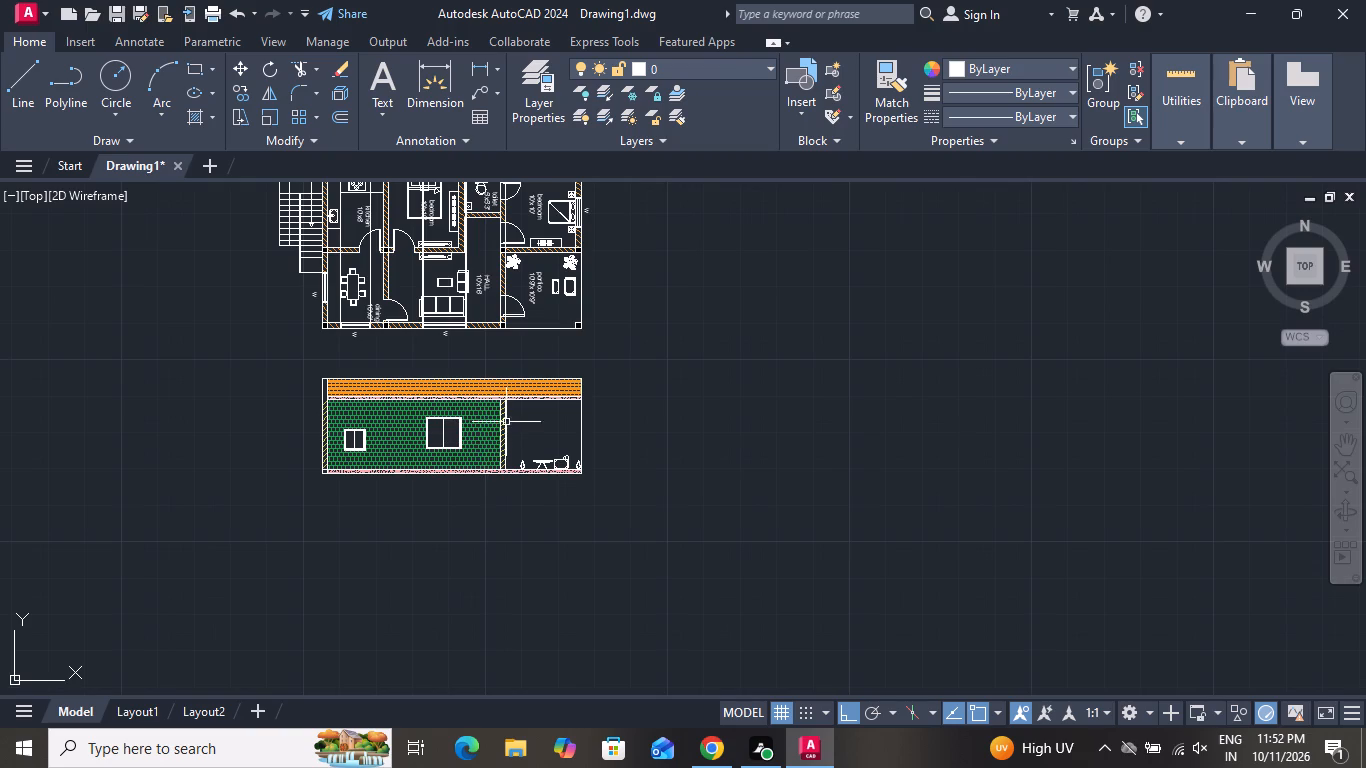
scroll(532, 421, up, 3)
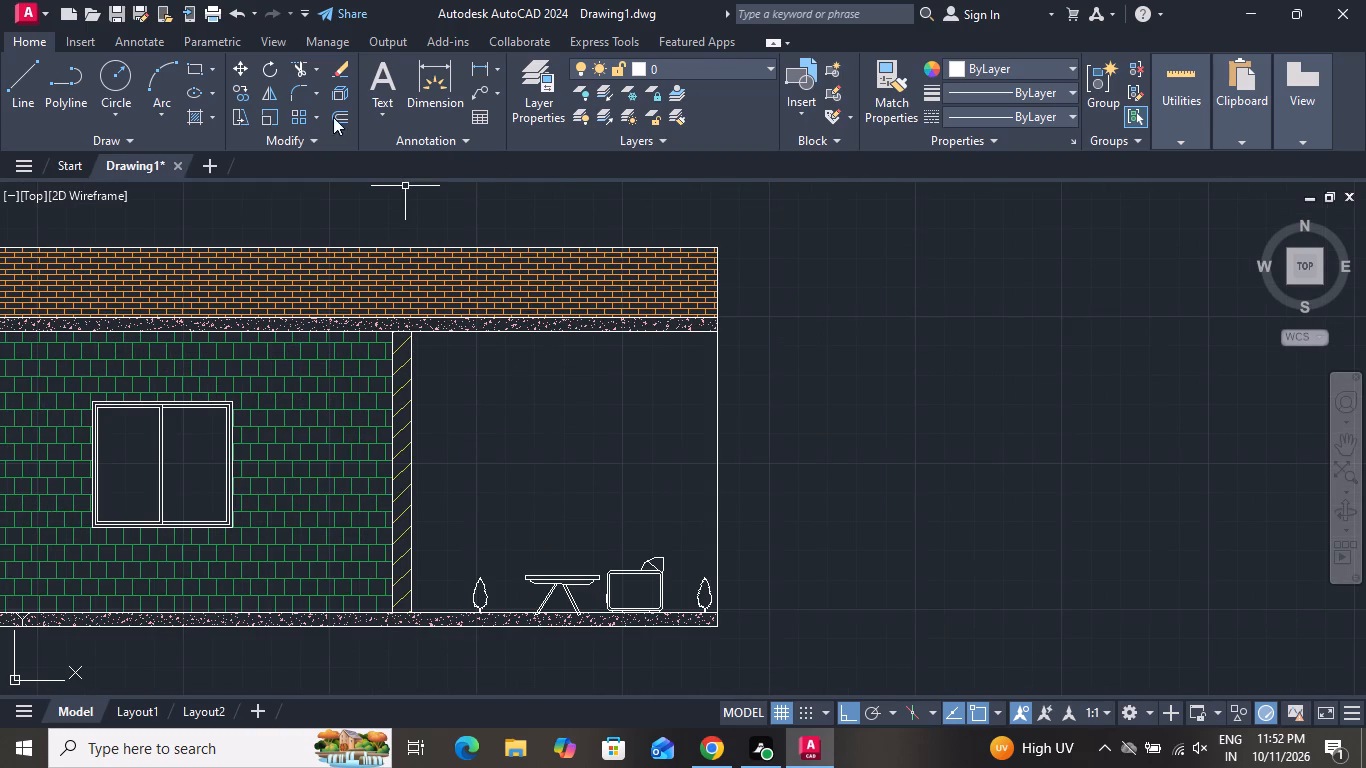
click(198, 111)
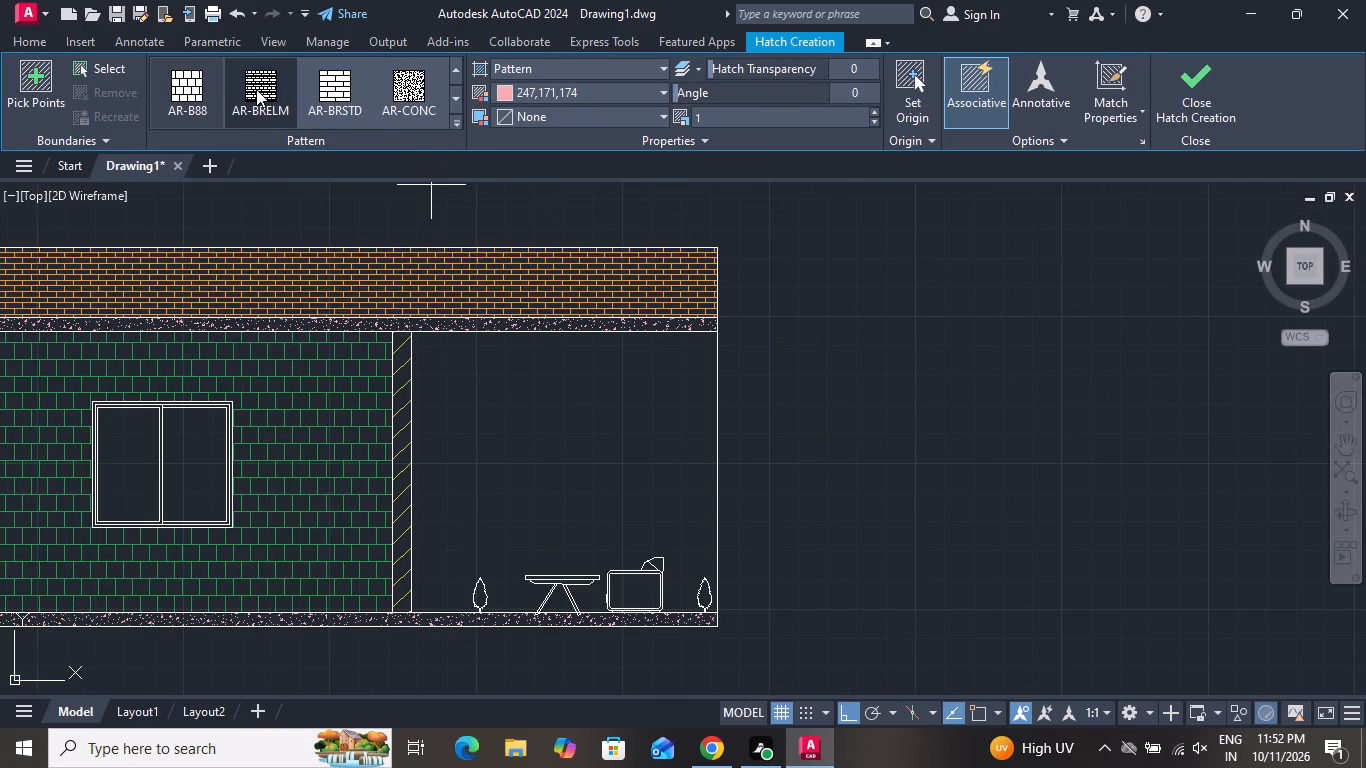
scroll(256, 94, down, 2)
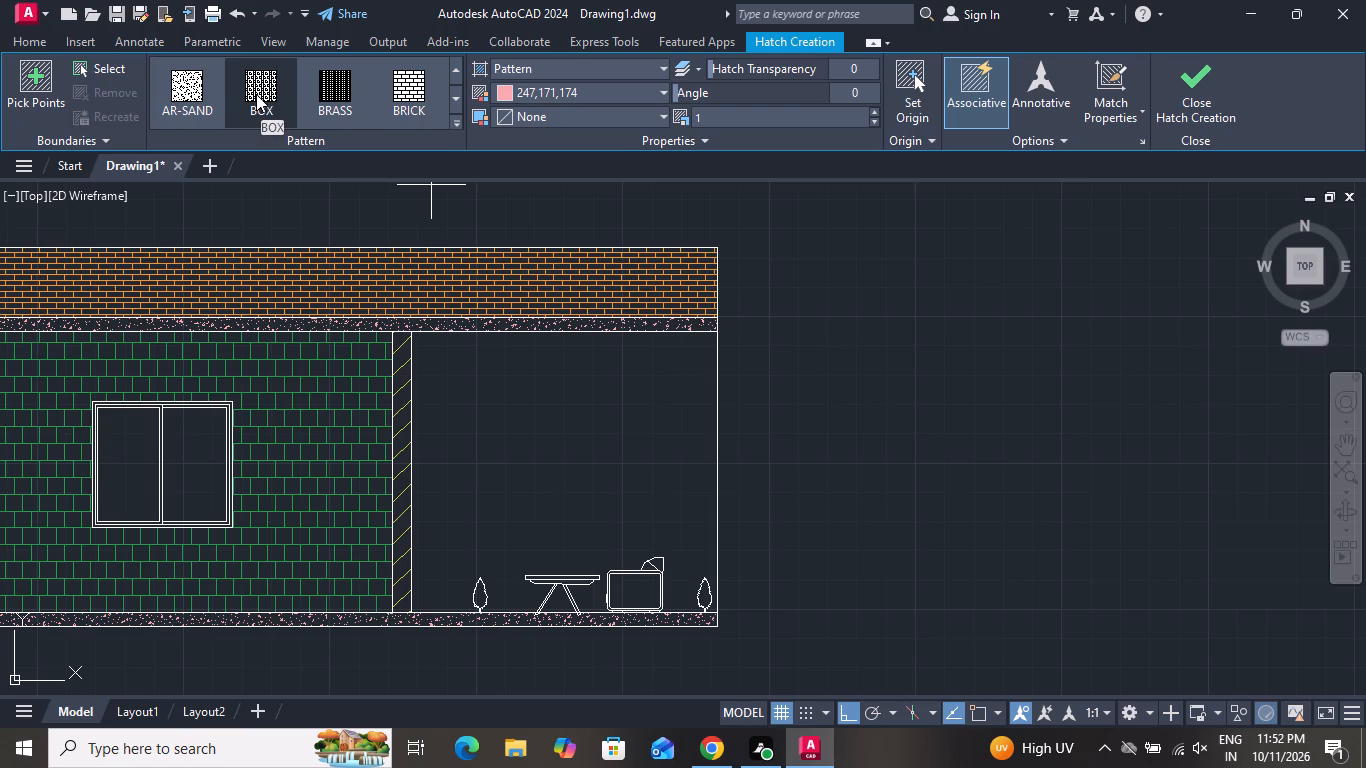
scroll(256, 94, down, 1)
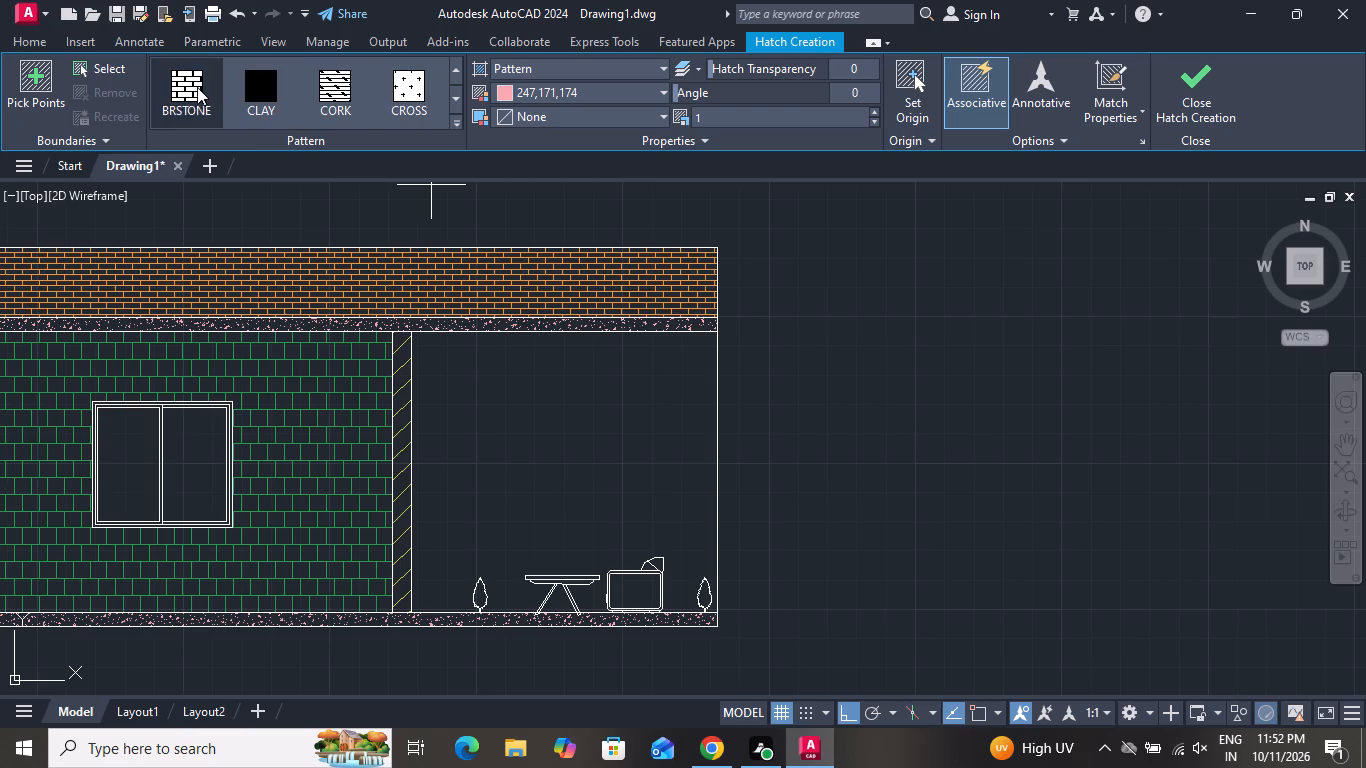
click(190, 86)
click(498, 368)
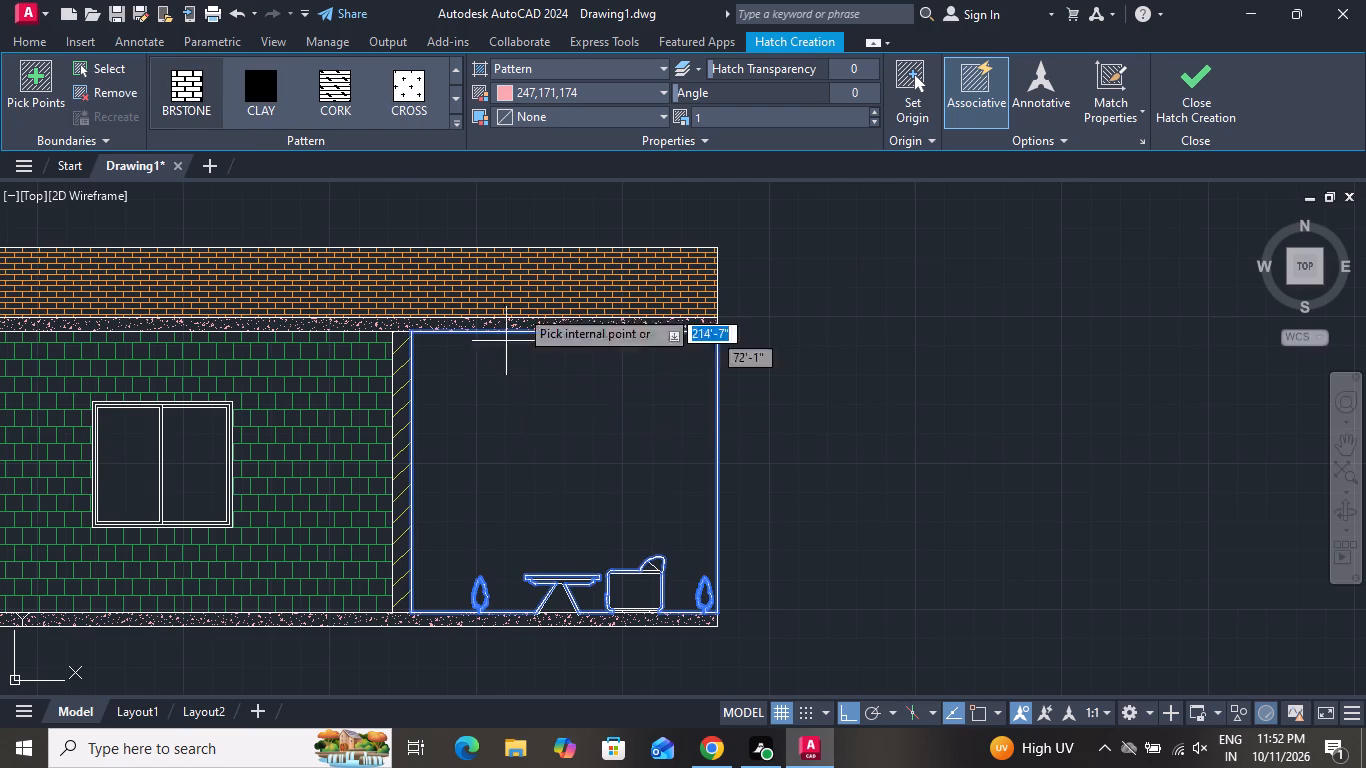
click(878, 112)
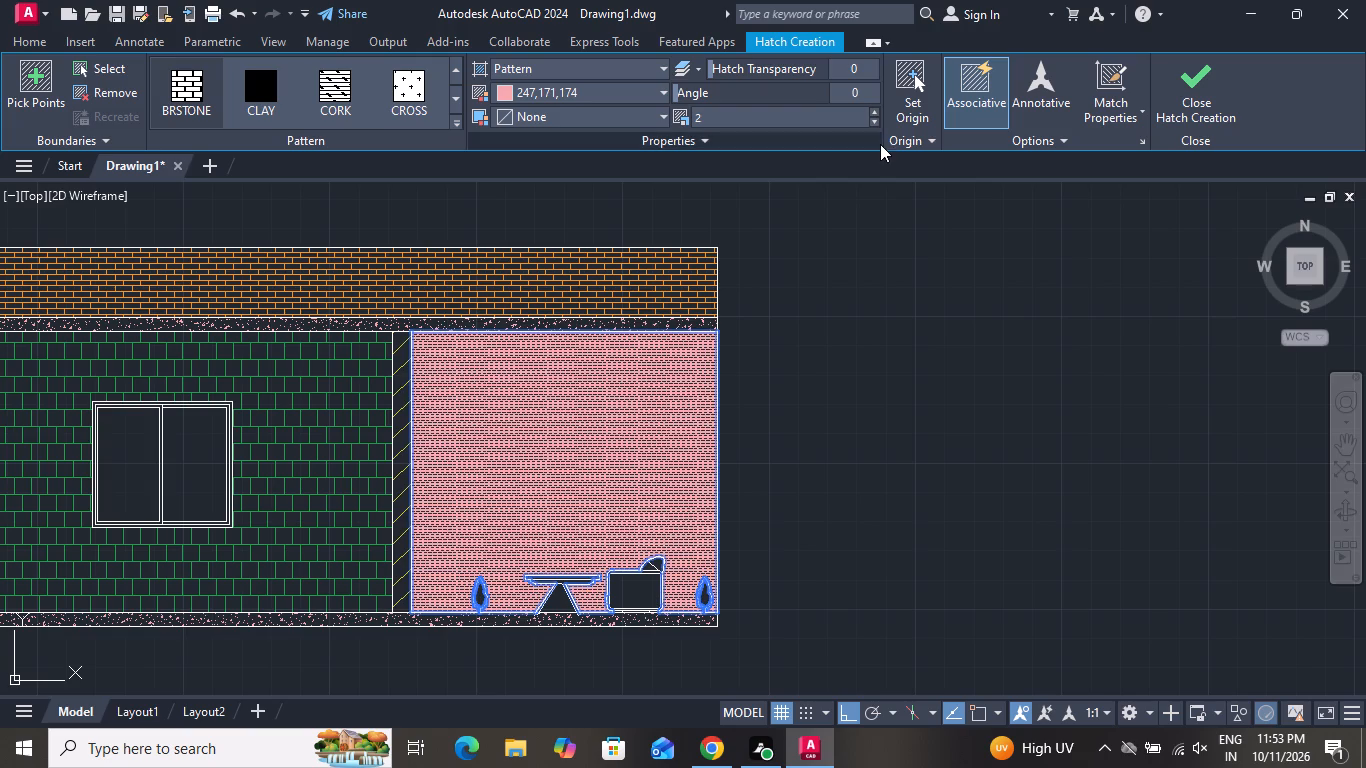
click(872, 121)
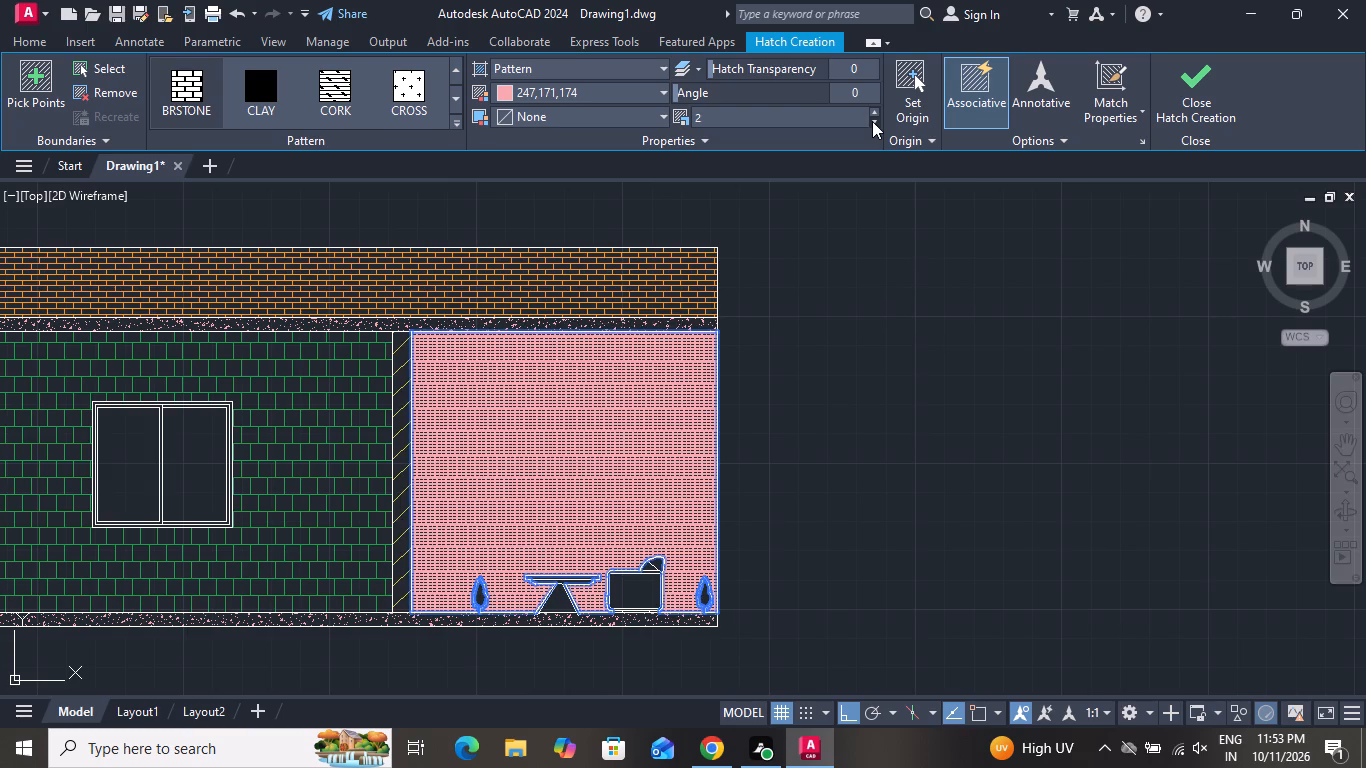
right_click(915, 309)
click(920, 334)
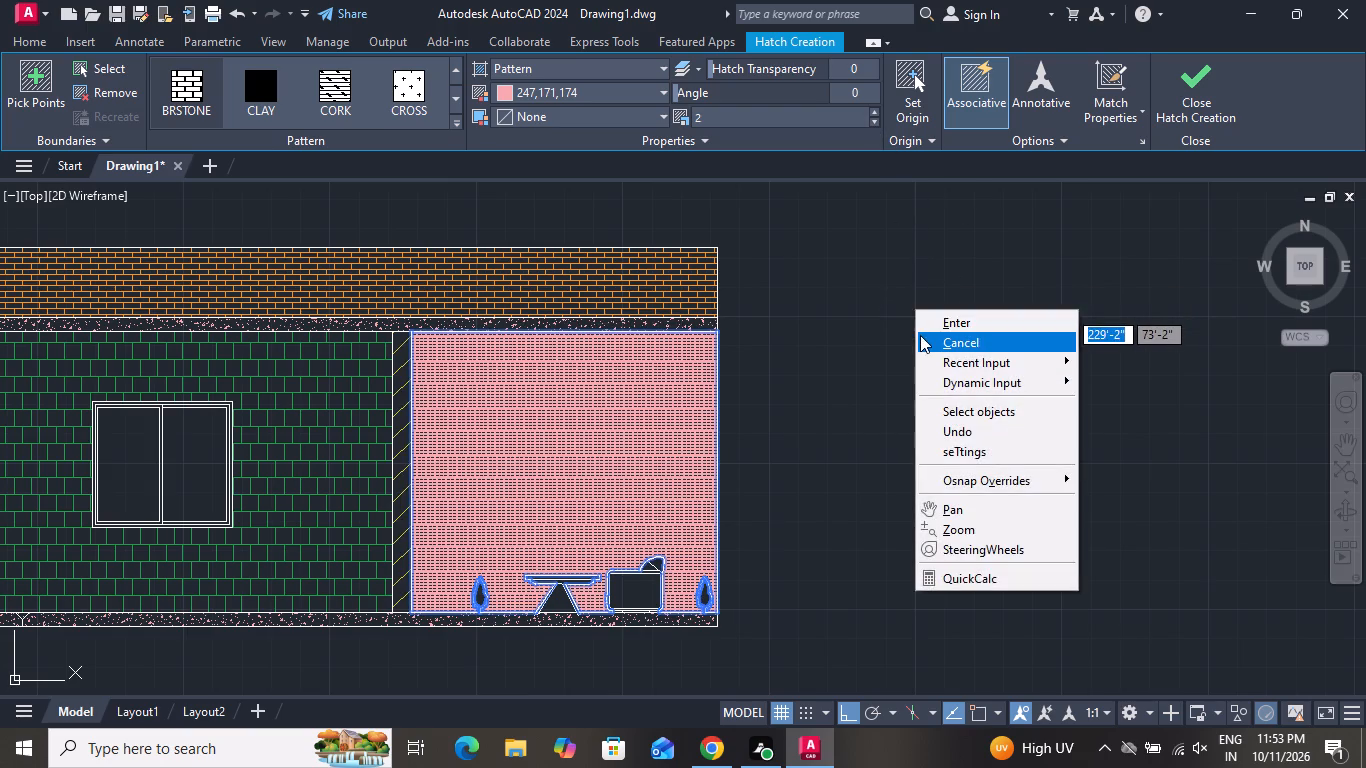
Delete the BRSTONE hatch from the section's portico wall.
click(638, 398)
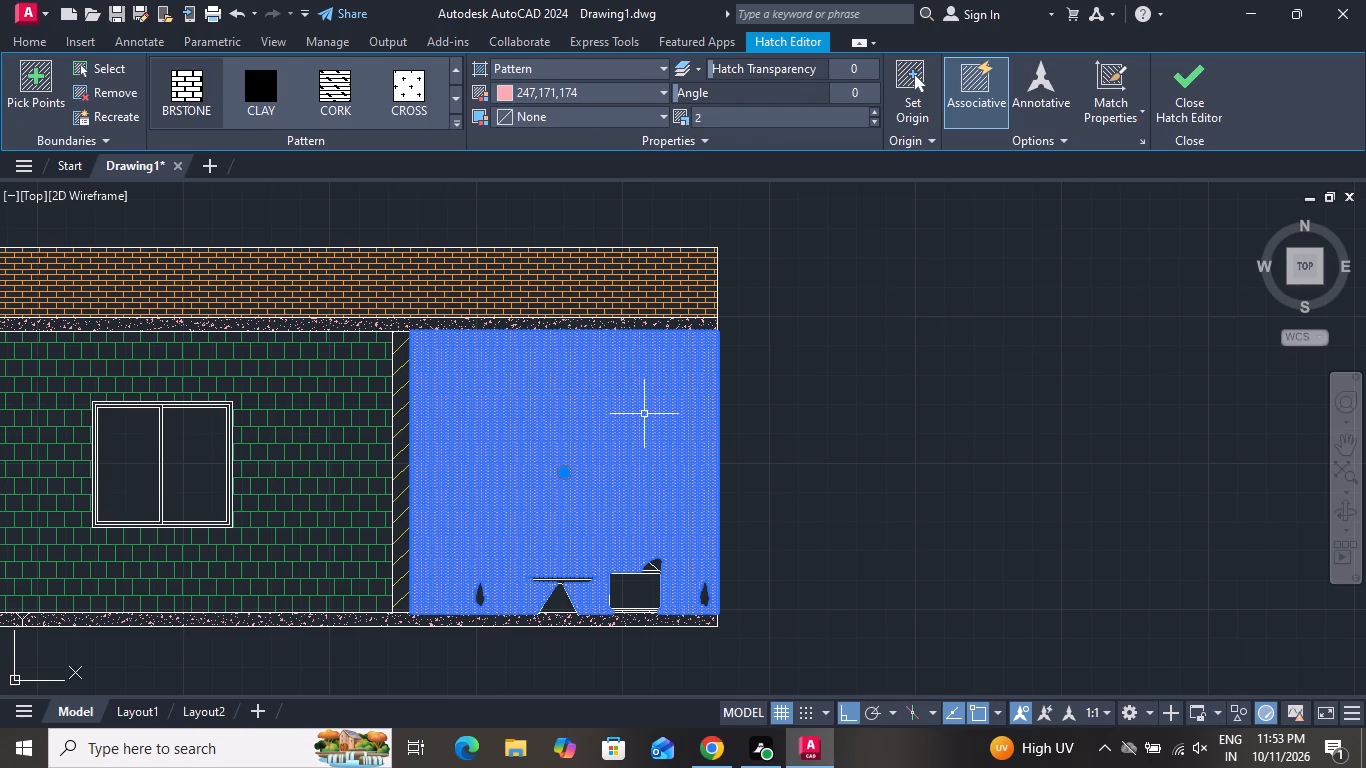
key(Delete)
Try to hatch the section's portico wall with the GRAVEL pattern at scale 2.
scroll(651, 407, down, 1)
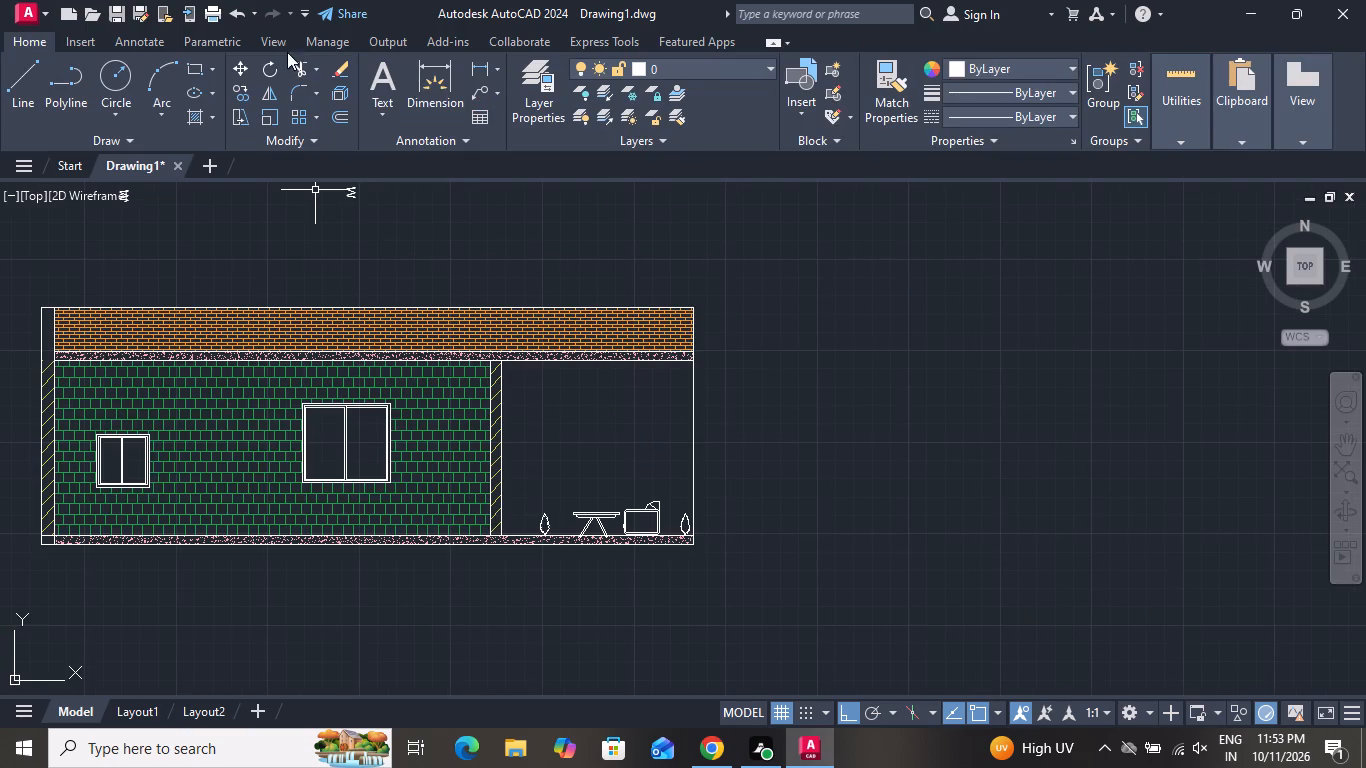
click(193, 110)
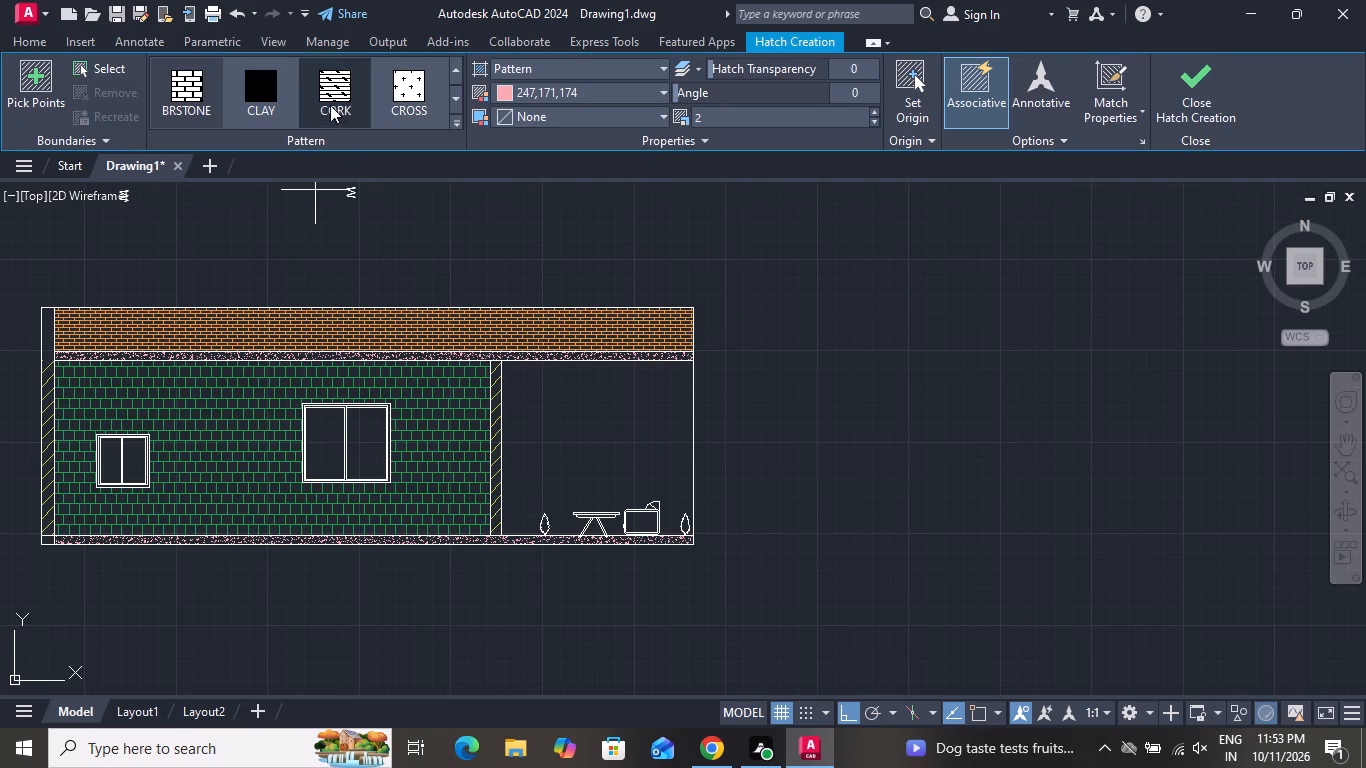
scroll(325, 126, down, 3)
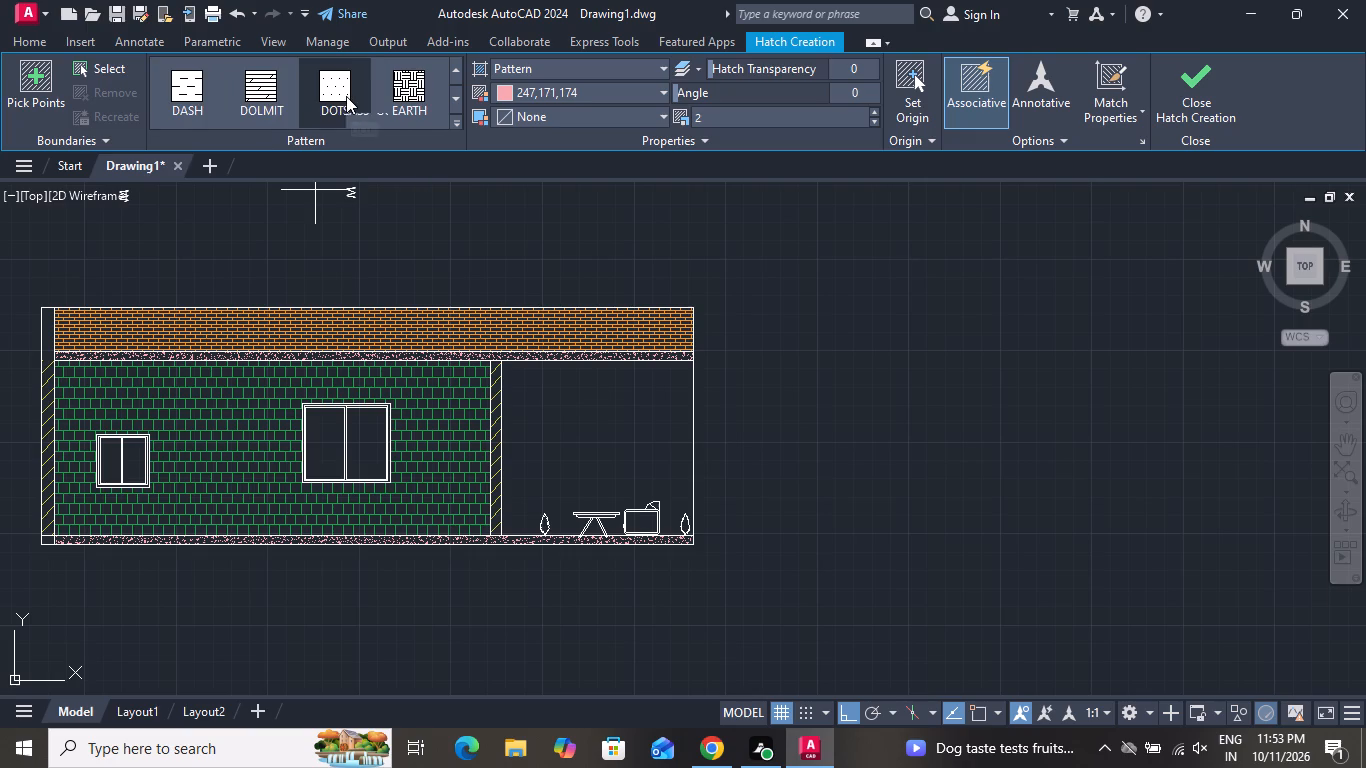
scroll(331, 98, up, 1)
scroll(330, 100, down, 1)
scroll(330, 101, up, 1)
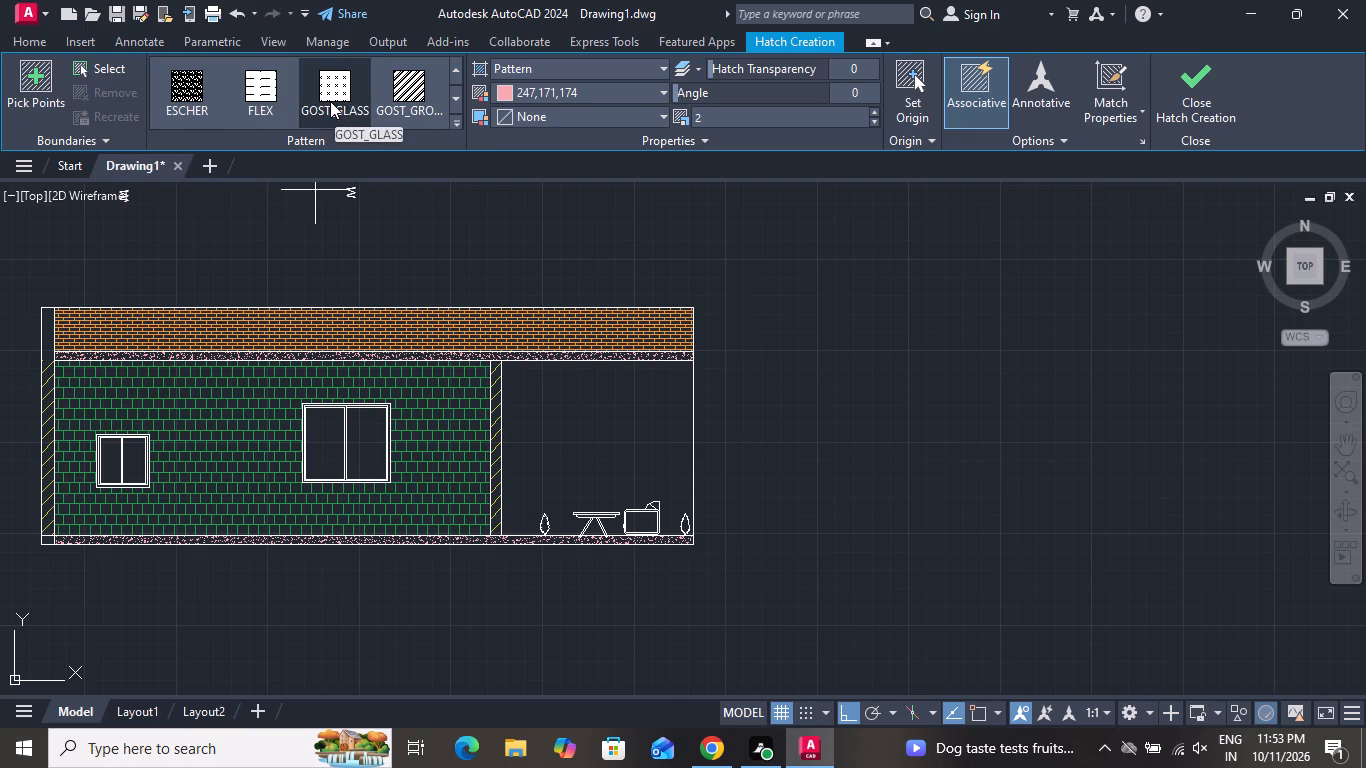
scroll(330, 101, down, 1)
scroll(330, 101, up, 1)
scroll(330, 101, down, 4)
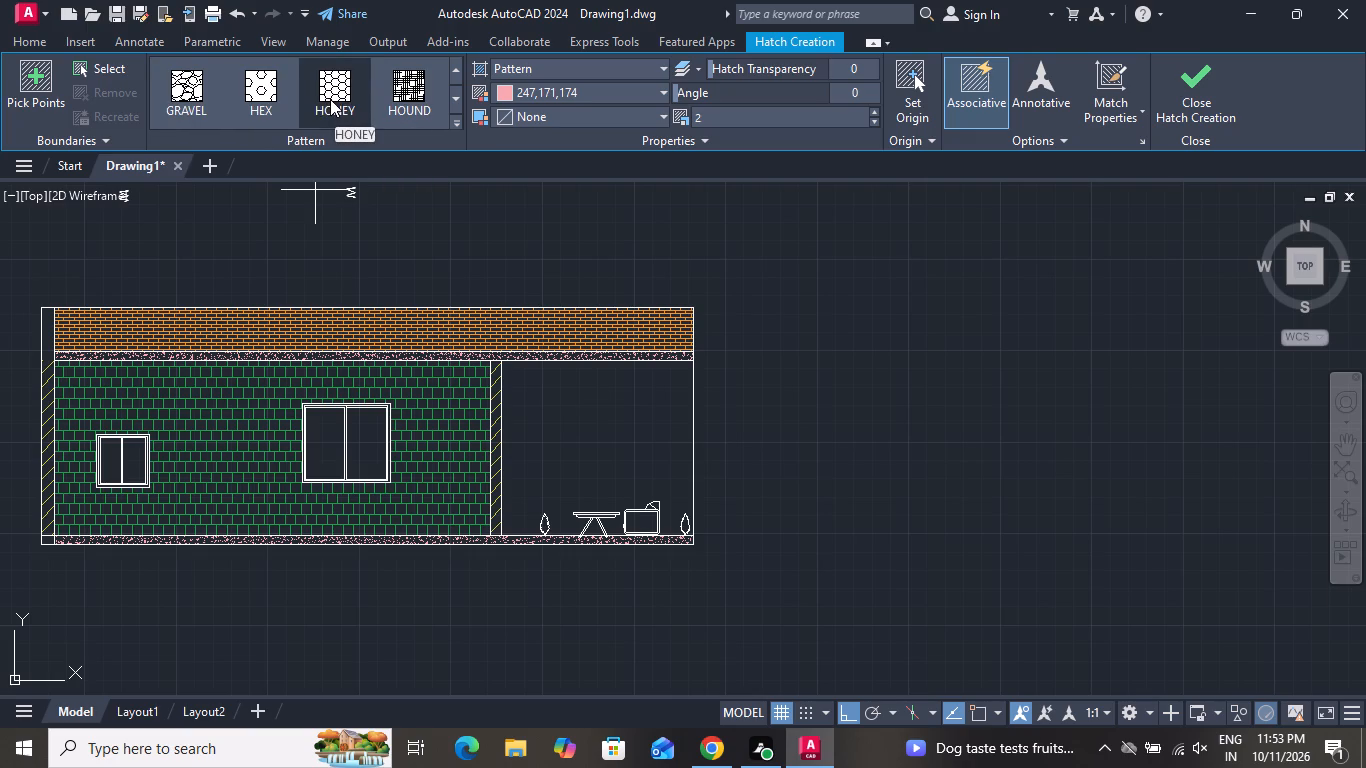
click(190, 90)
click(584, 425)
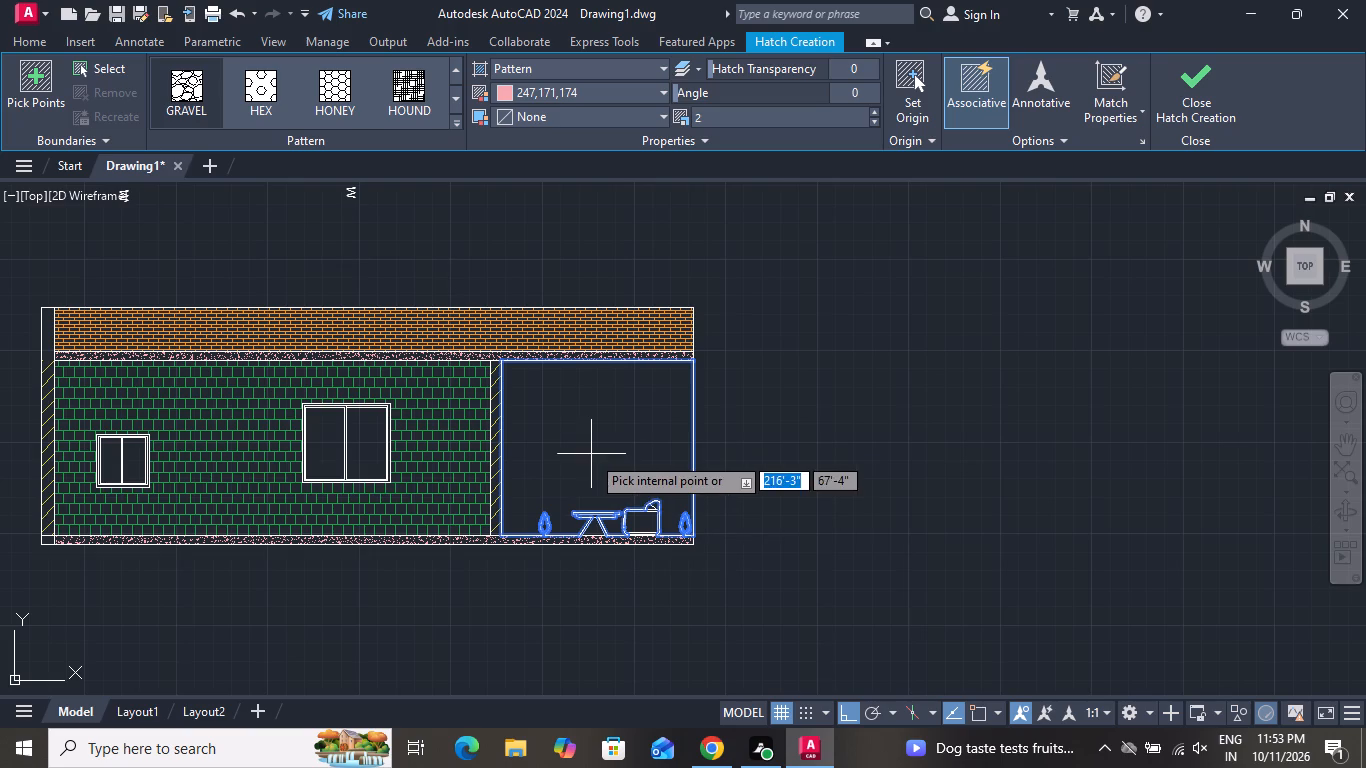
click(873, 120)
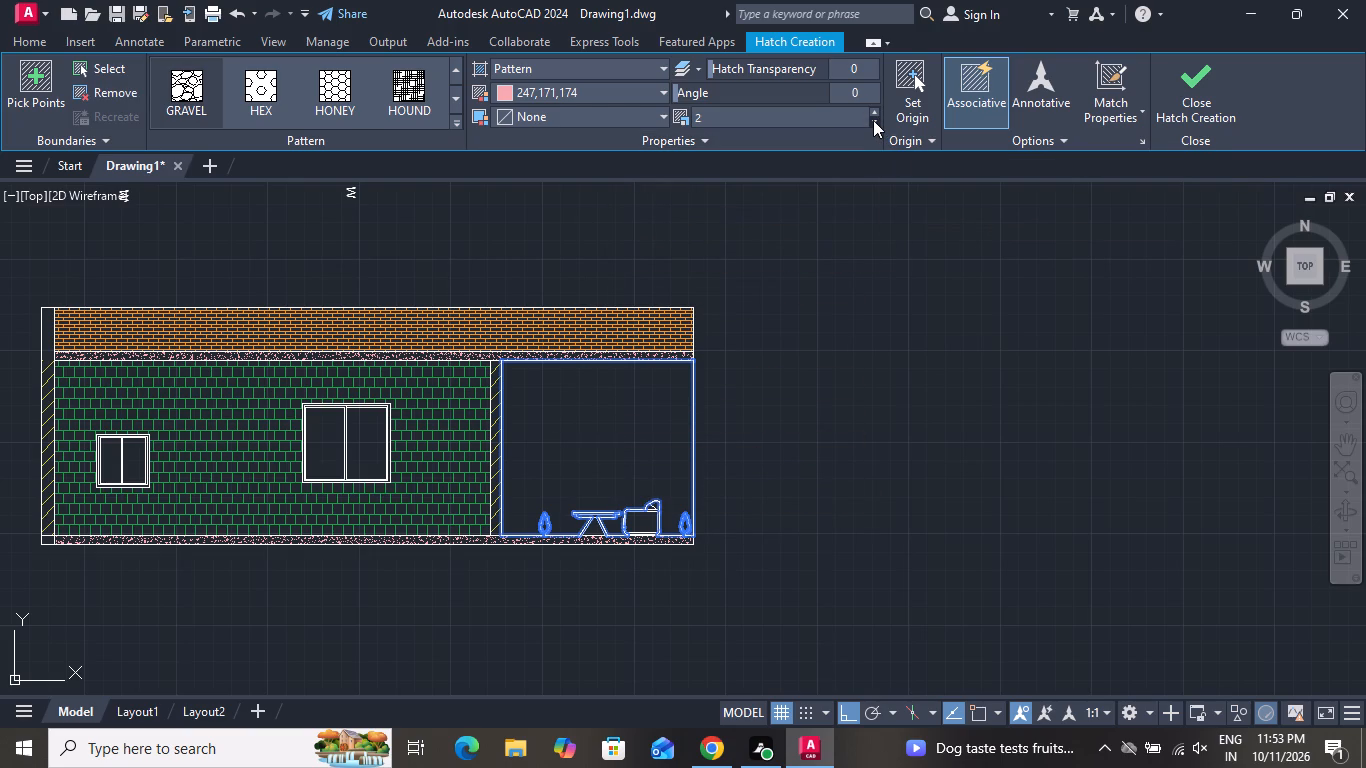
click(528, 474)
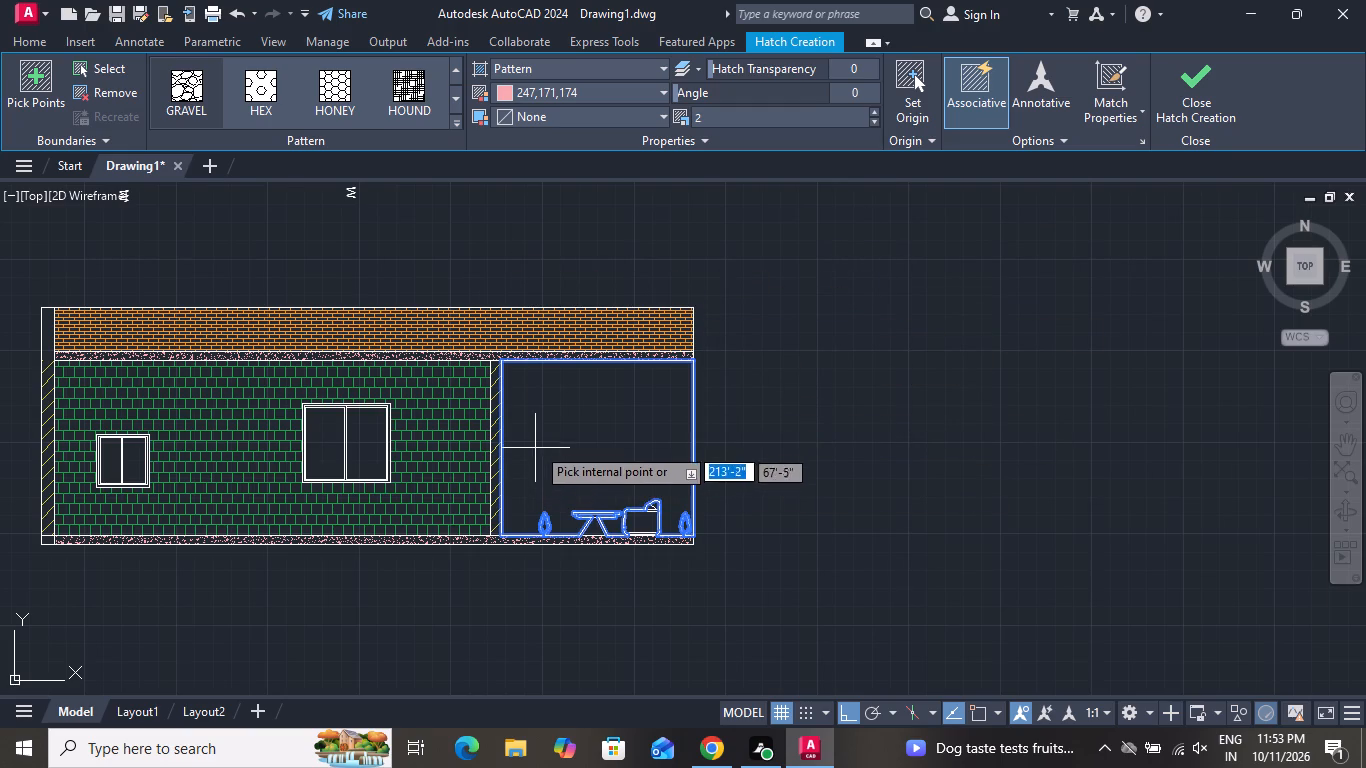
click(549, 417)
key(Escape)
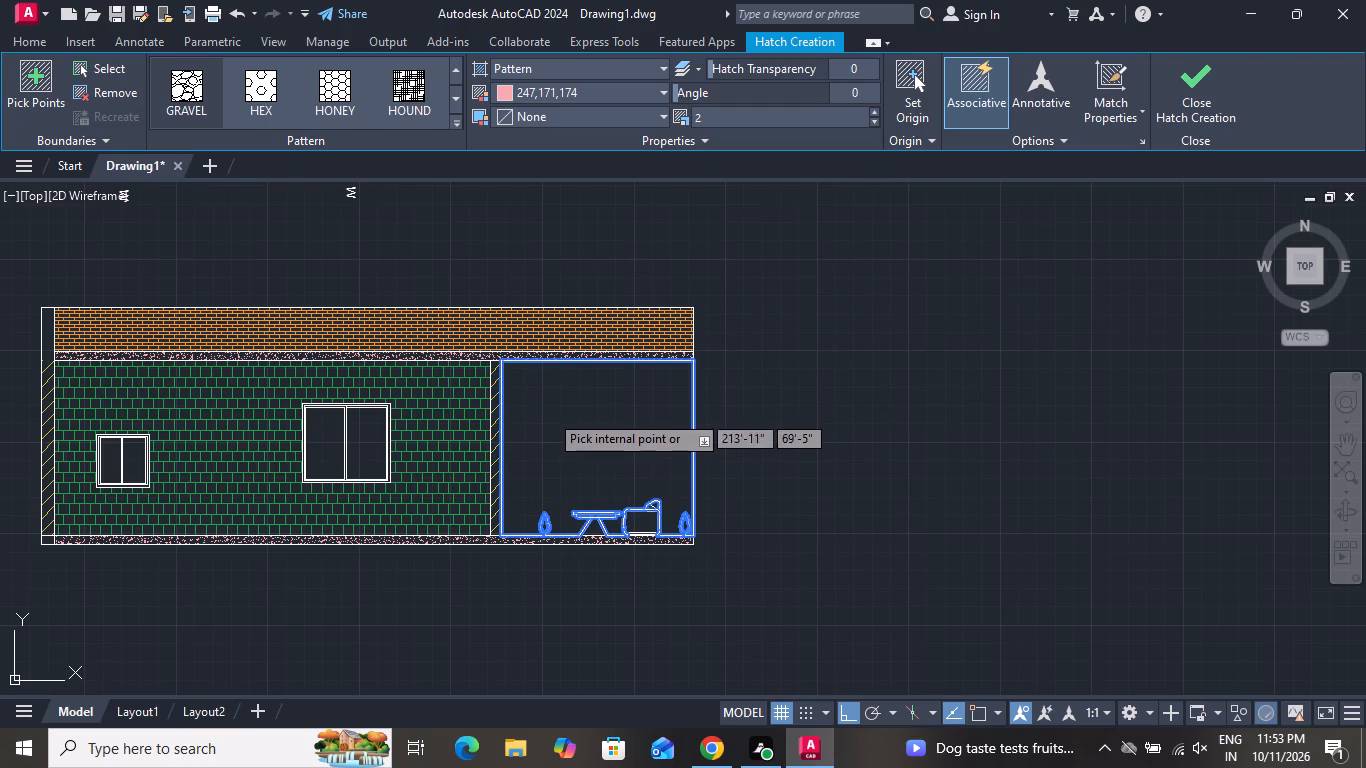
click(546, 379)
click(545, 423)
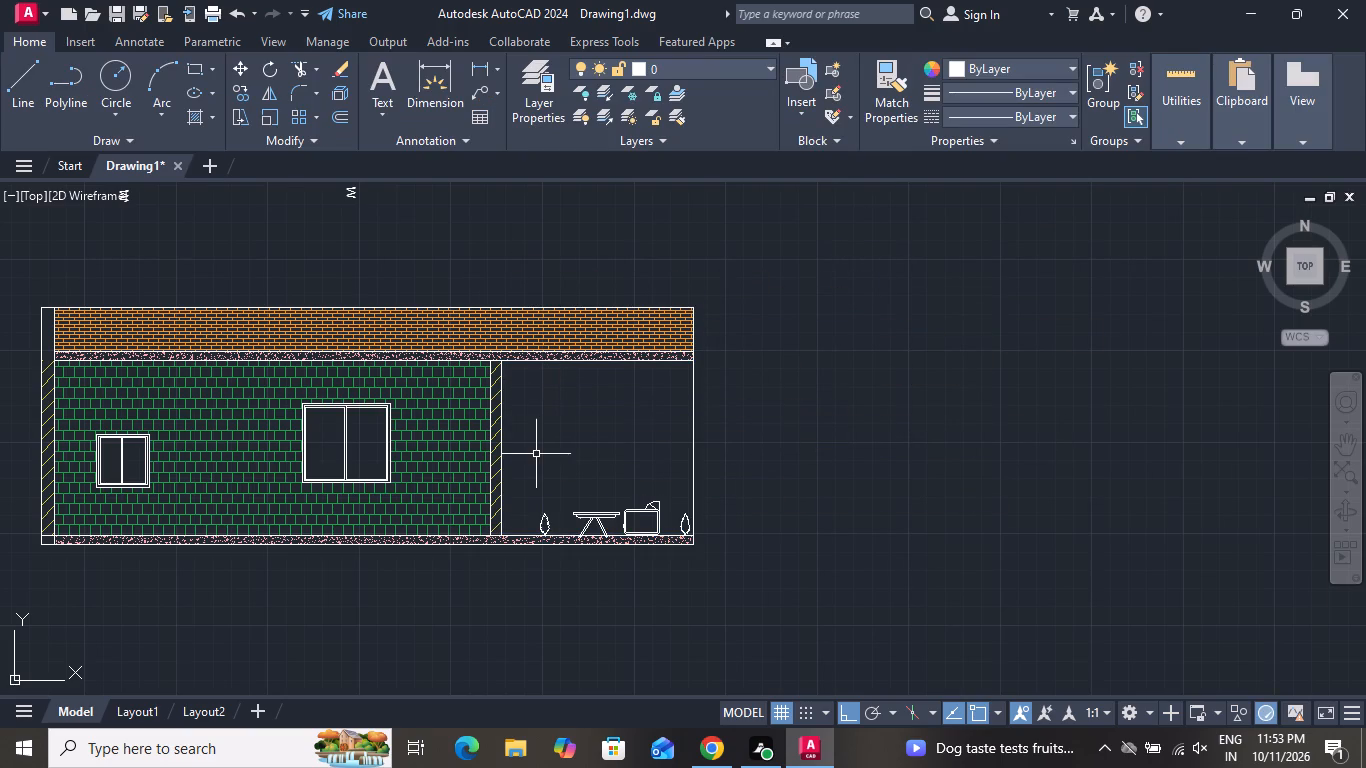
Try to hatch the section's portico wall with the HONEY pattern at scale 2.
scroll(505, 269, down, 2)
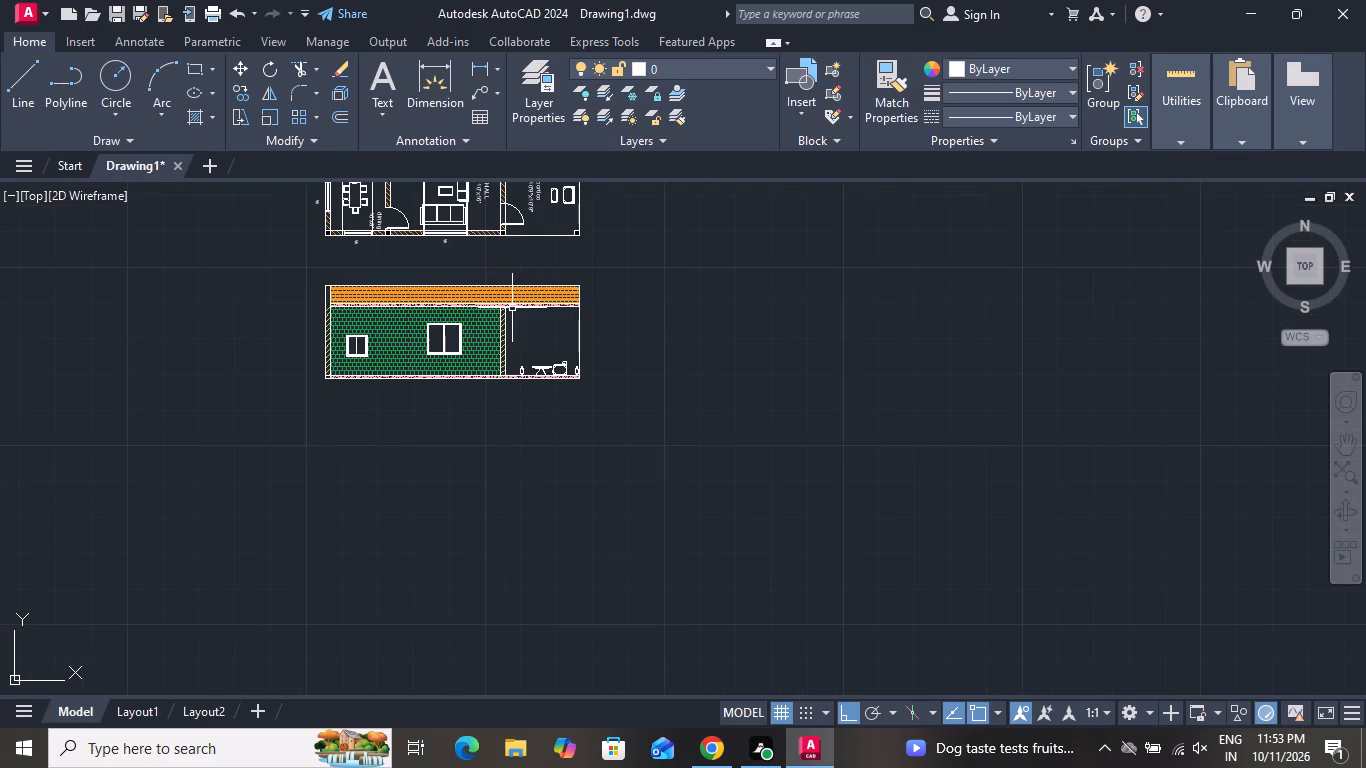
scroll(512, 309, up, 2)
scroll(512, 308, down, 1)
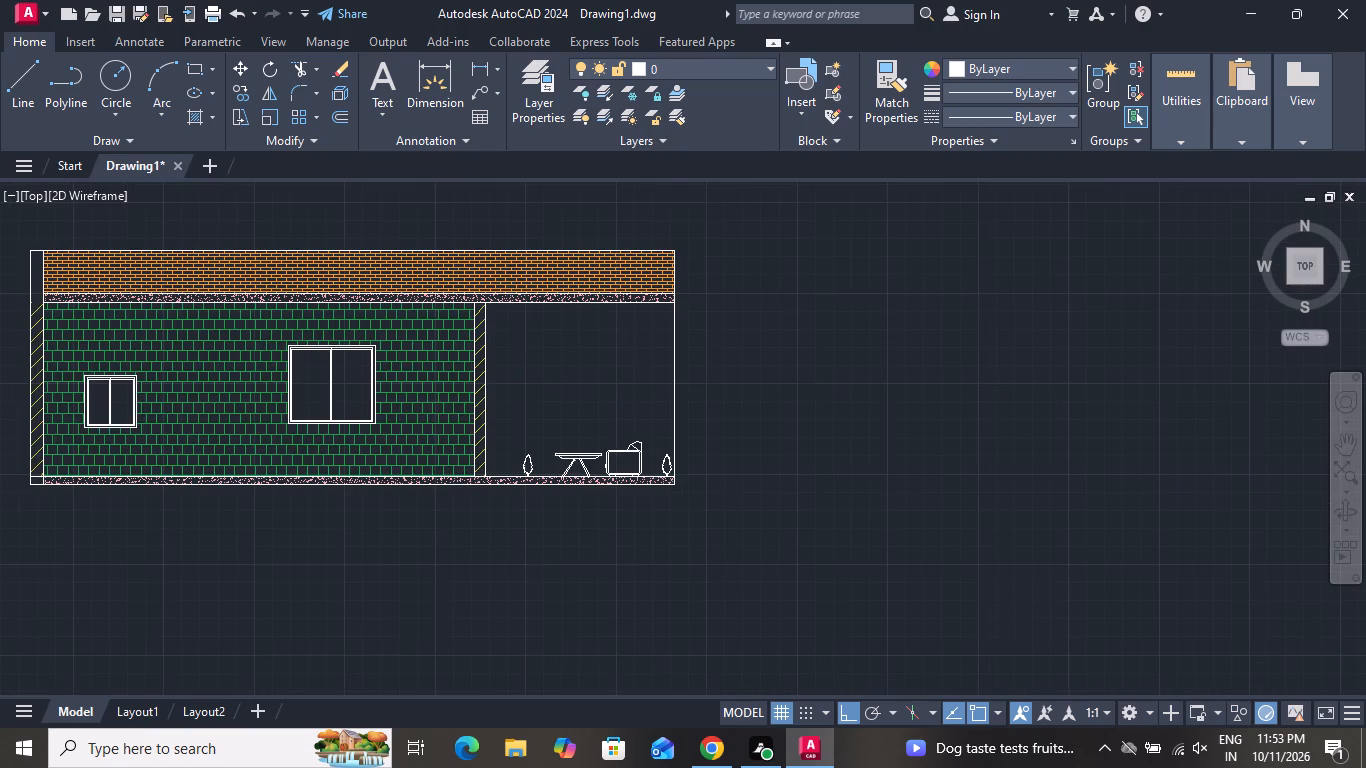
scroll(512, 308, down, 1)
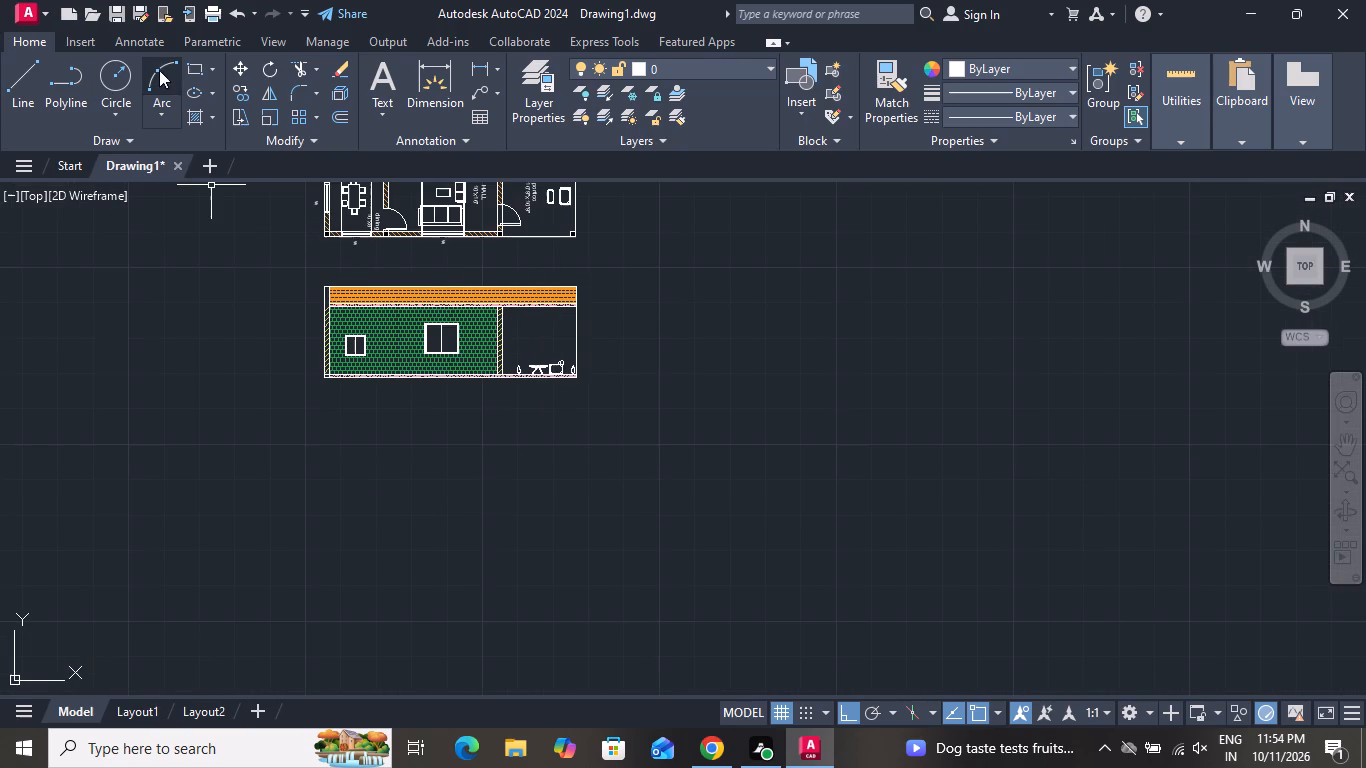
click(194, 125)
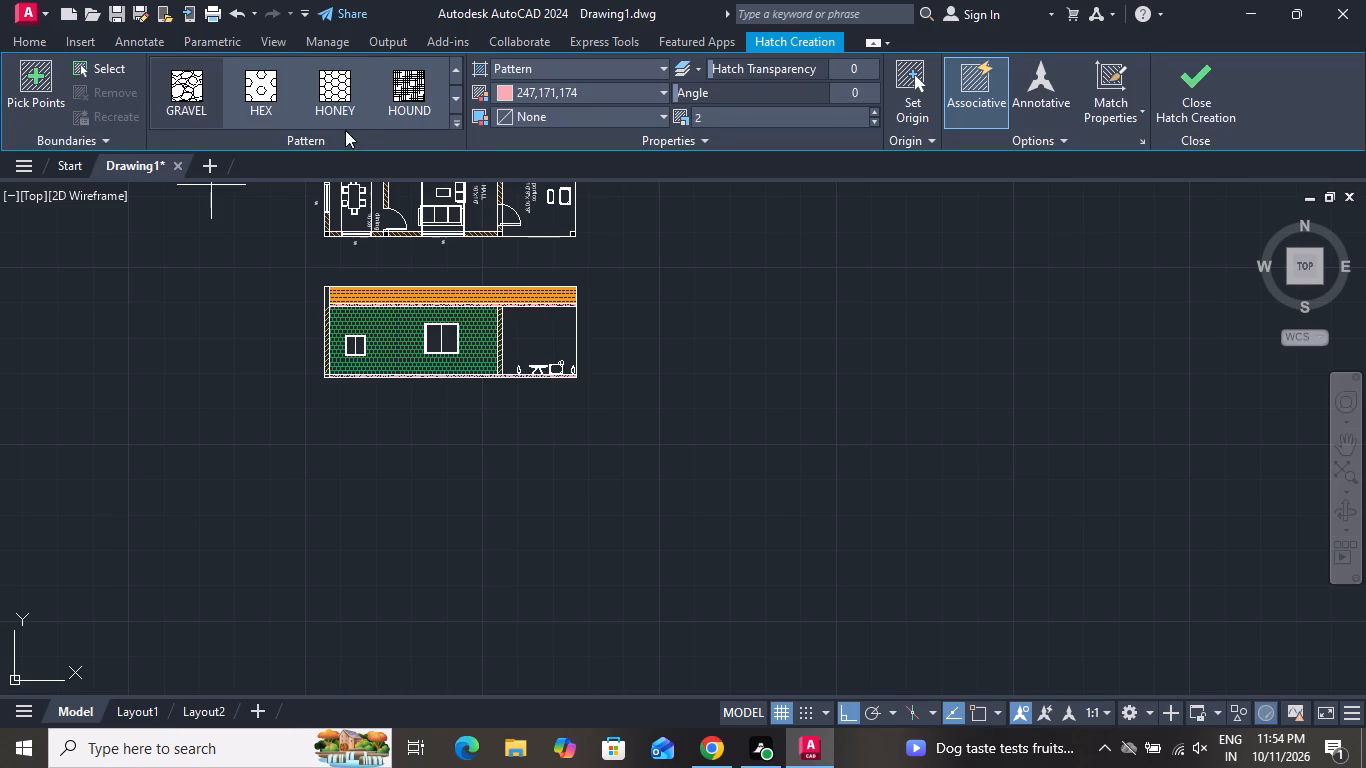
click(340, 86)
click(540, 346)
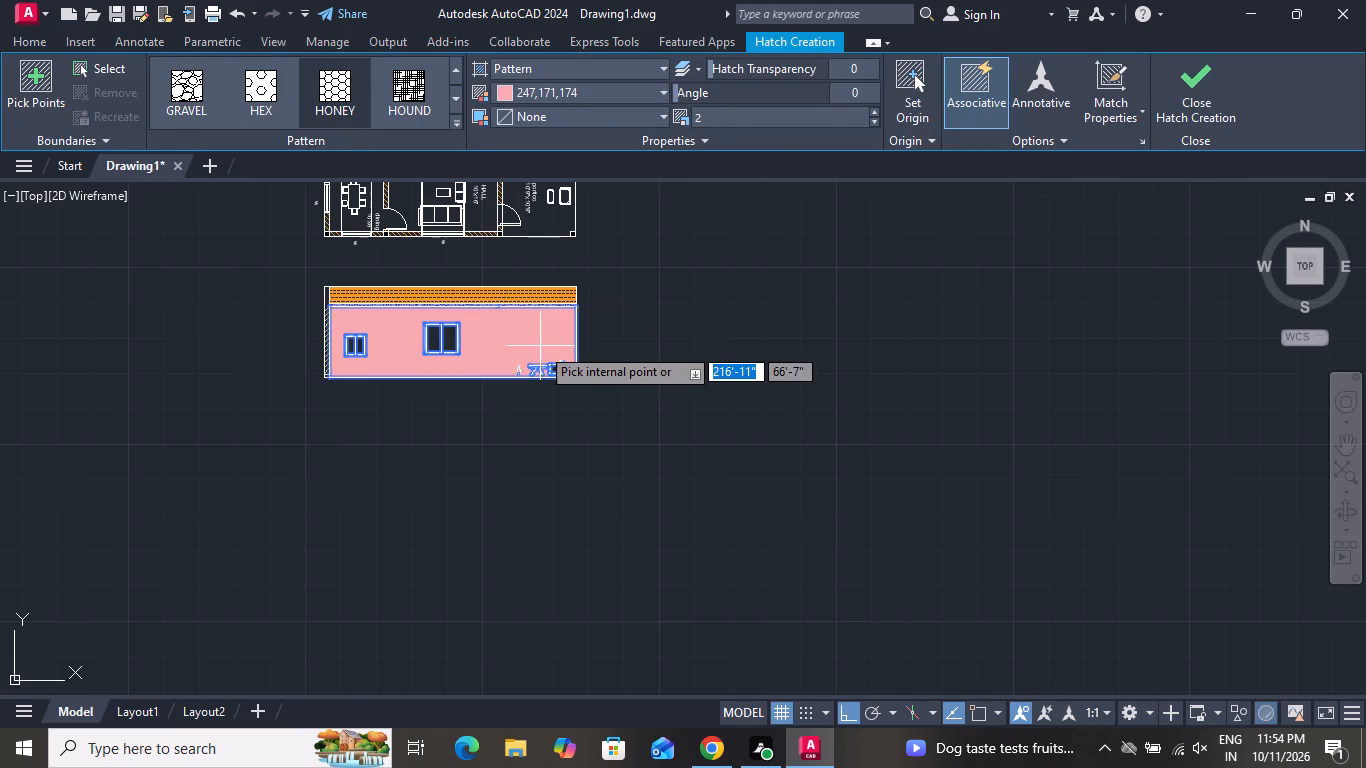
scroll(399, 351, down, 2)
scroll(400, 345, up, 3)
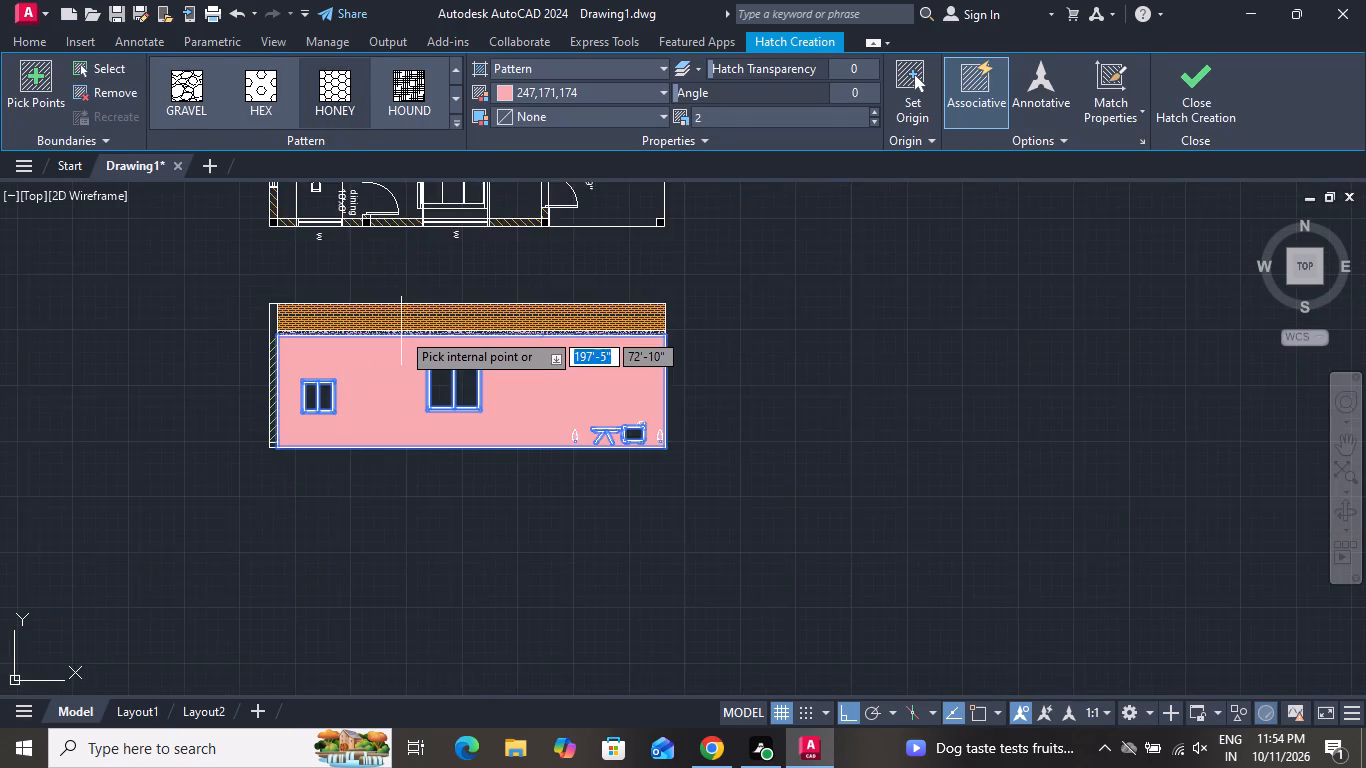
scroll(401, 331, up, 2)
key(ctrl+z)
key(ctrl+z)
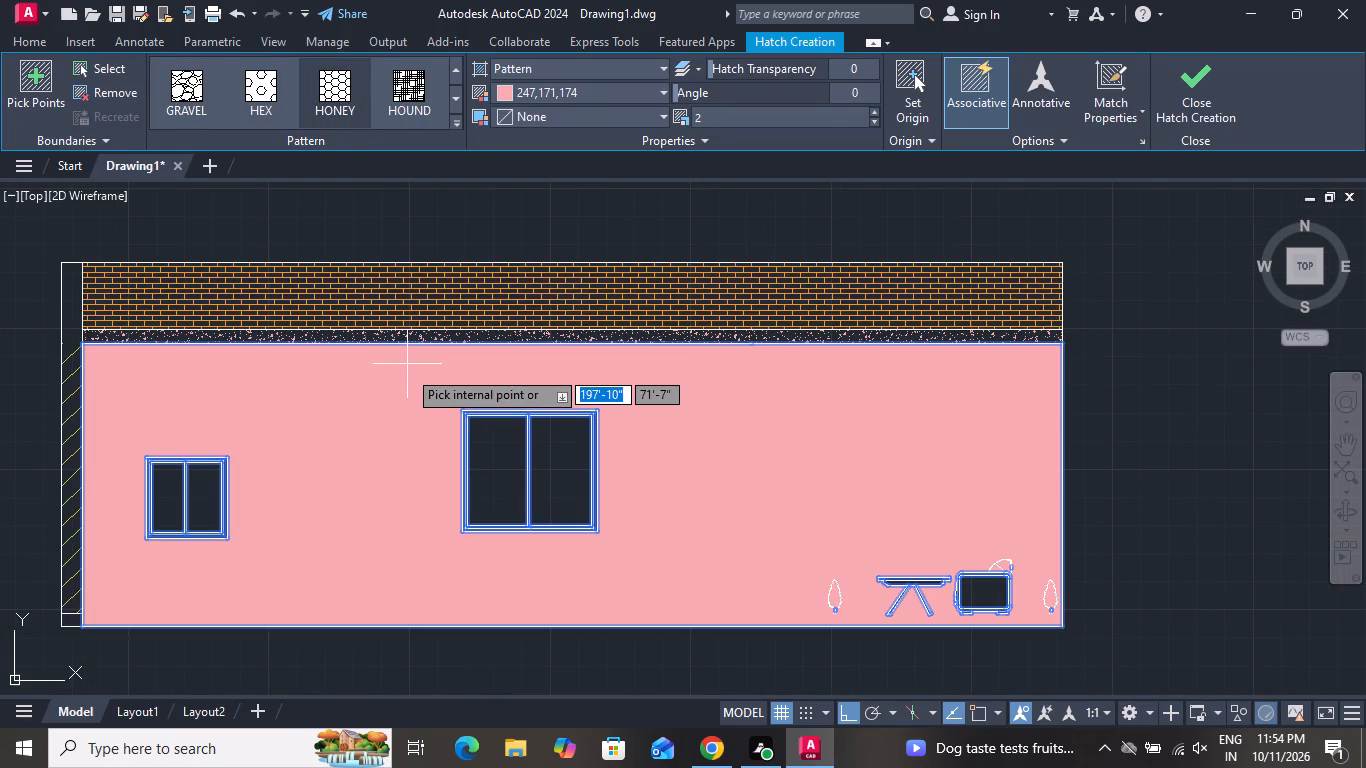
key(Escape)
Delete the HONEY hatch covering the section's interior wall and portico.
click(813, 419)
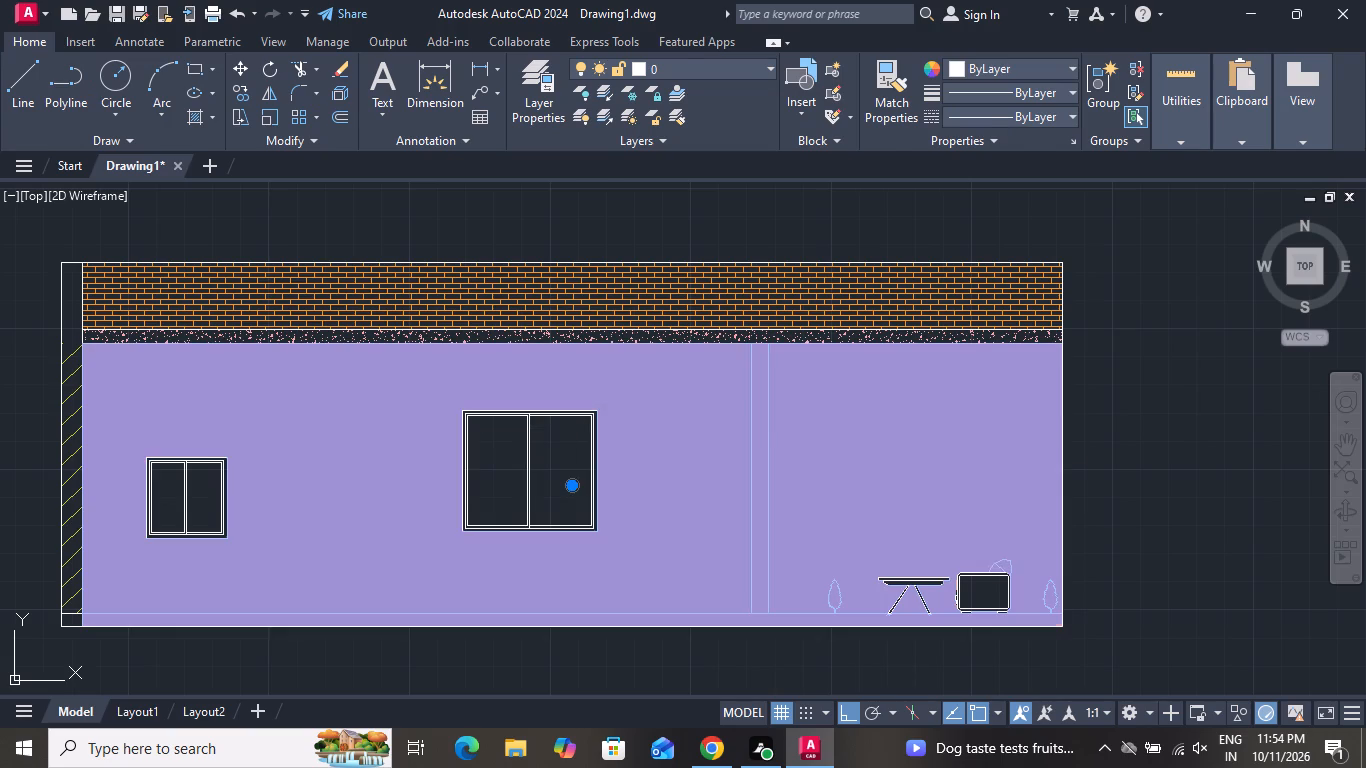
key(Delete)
Add a multiline text label reading "elevation" just below the middle of the section's floor slab.
scroll(804, 410, up, 1)
scroll(806, 411, down, 2)
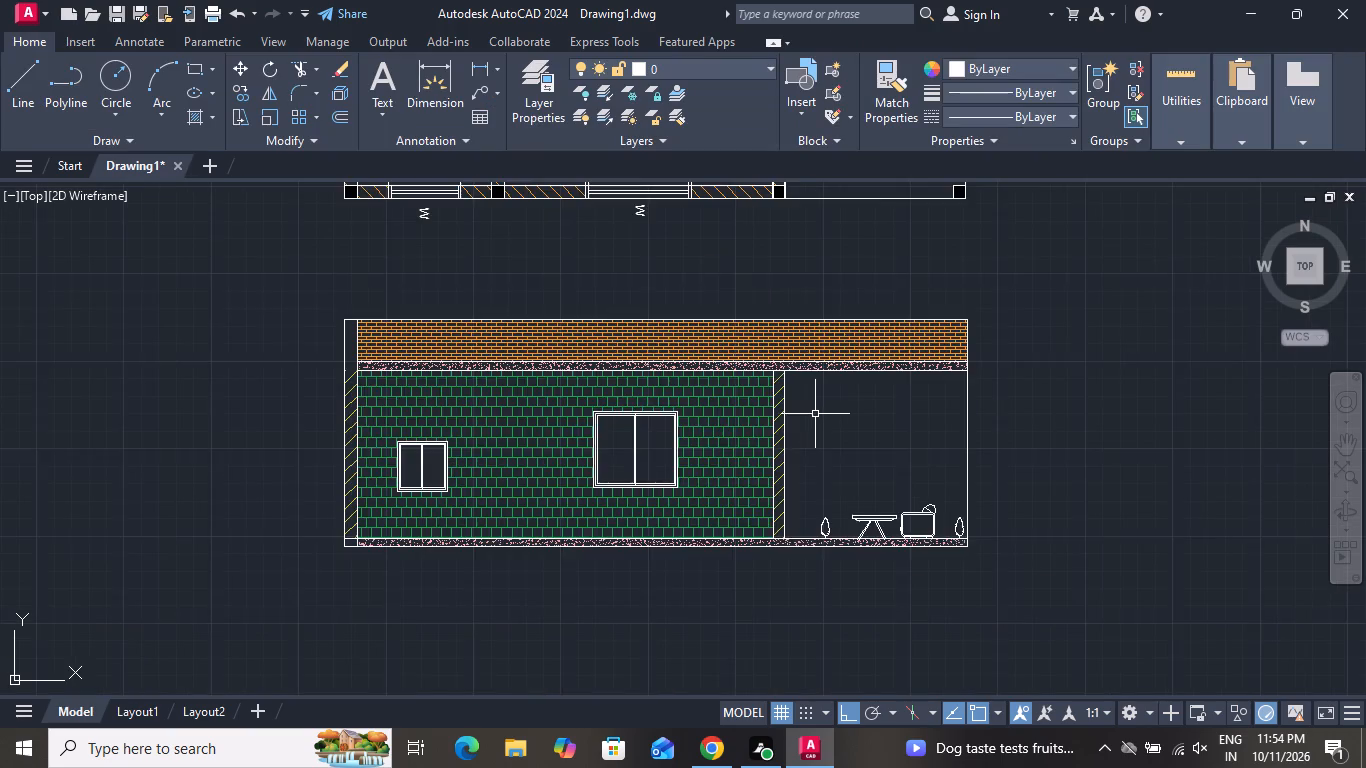
scroll(815, 414, down, 1)
click(375, 68)
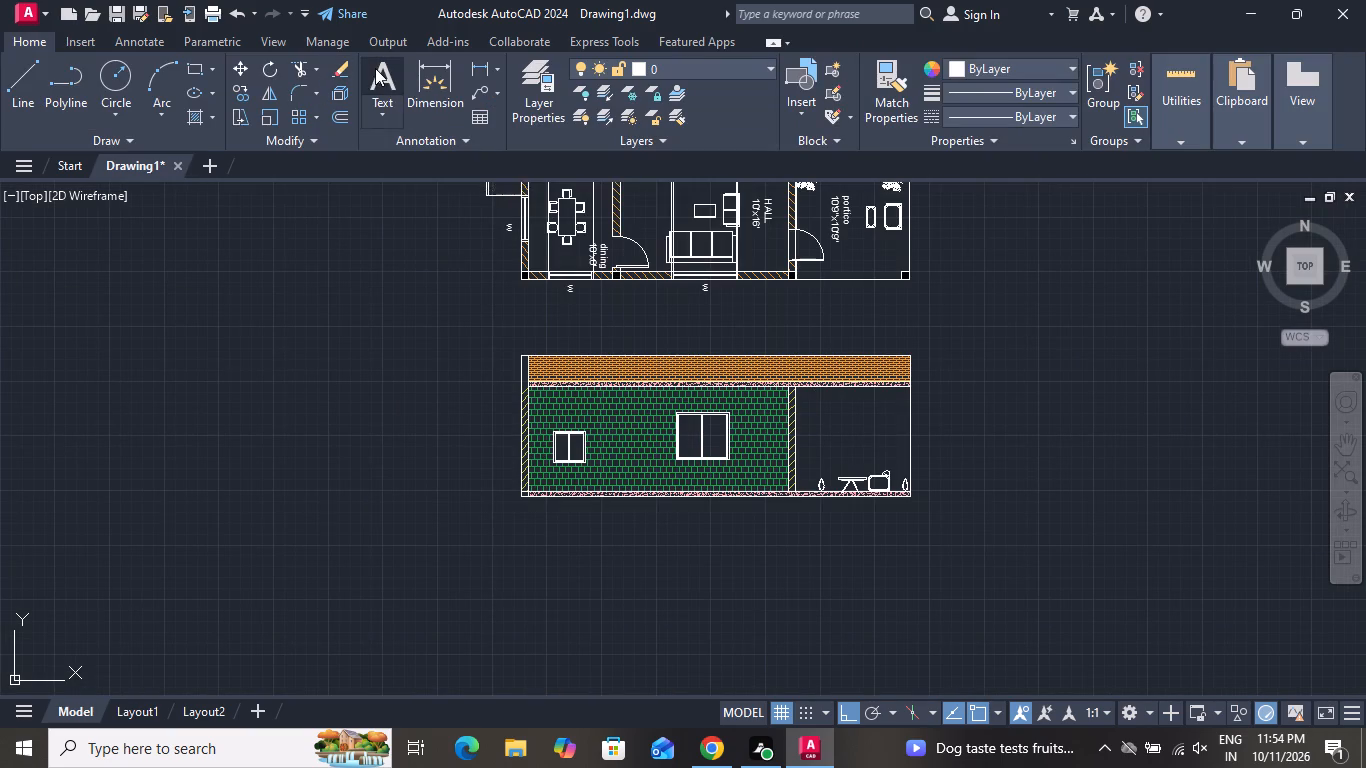
click(678, 522)
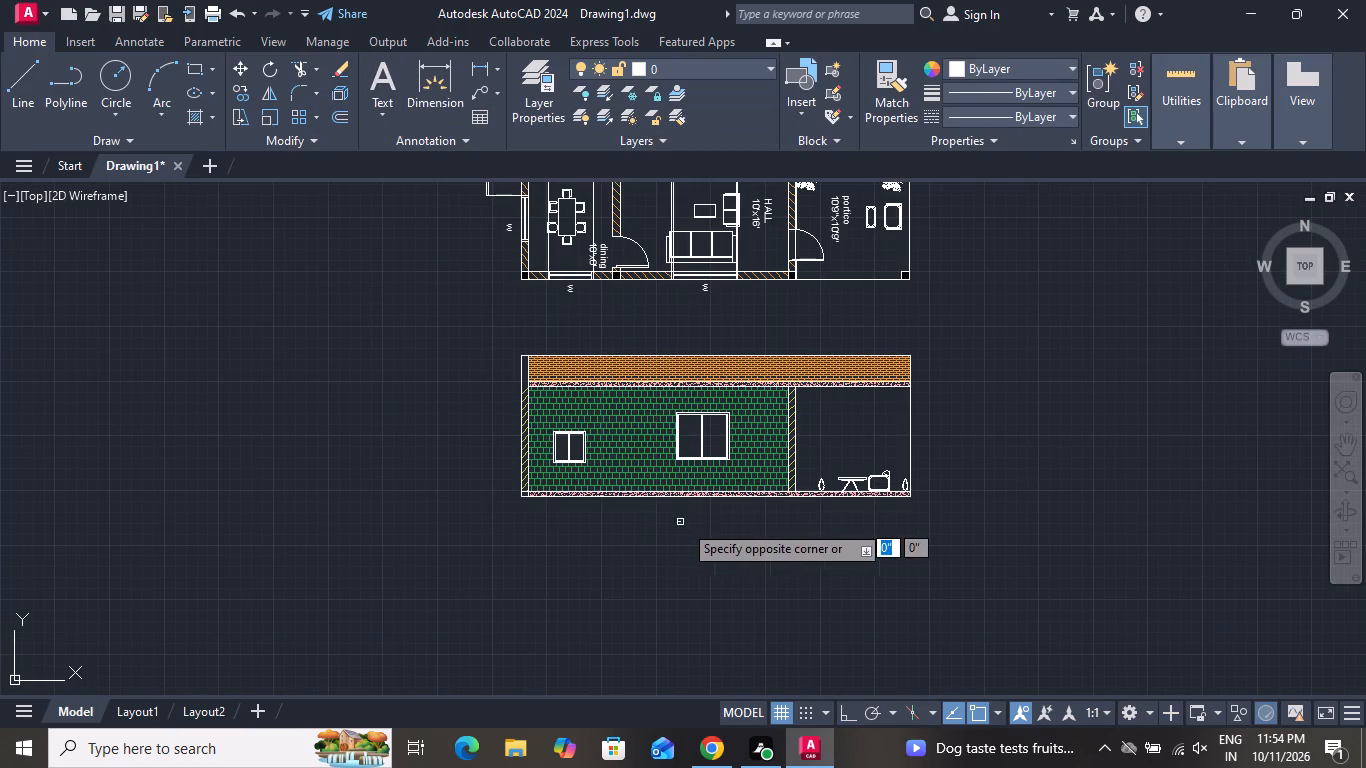
click(859, 540)
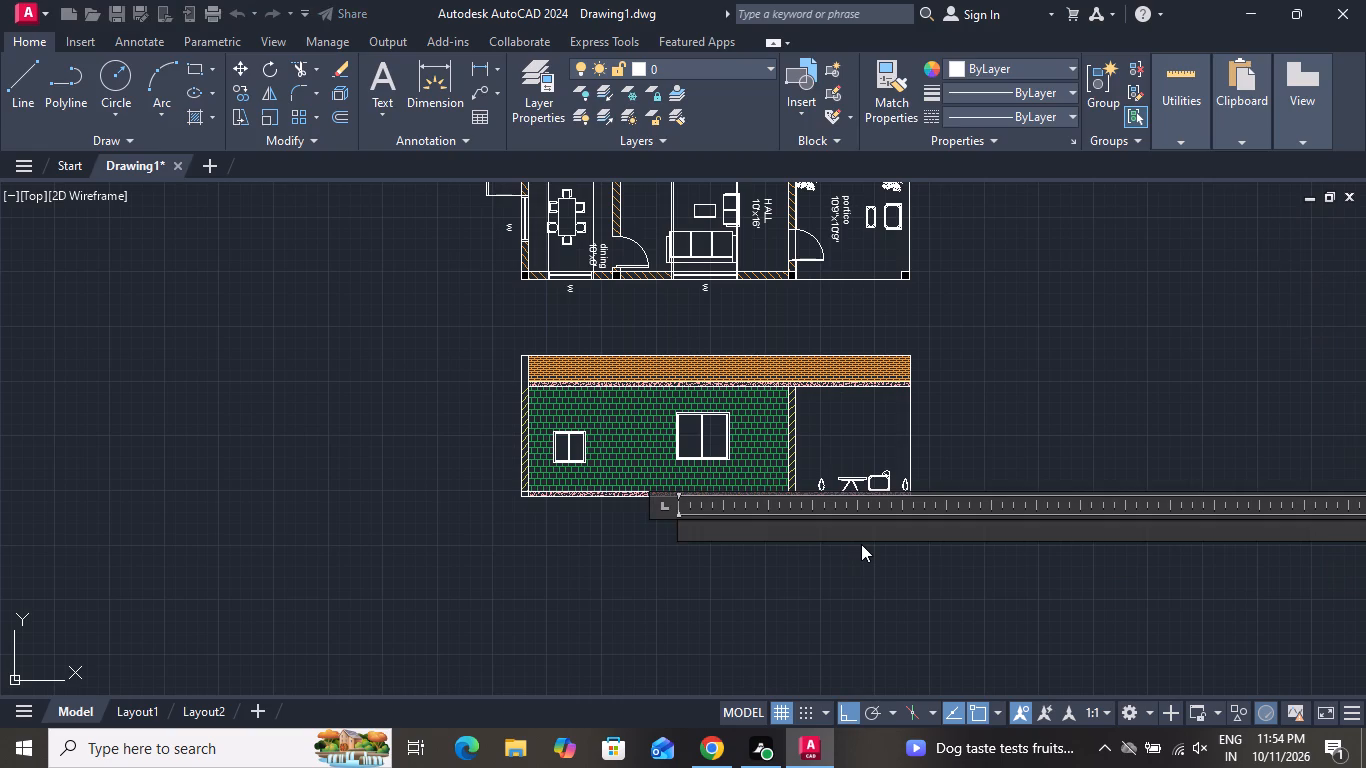
text(elevation)
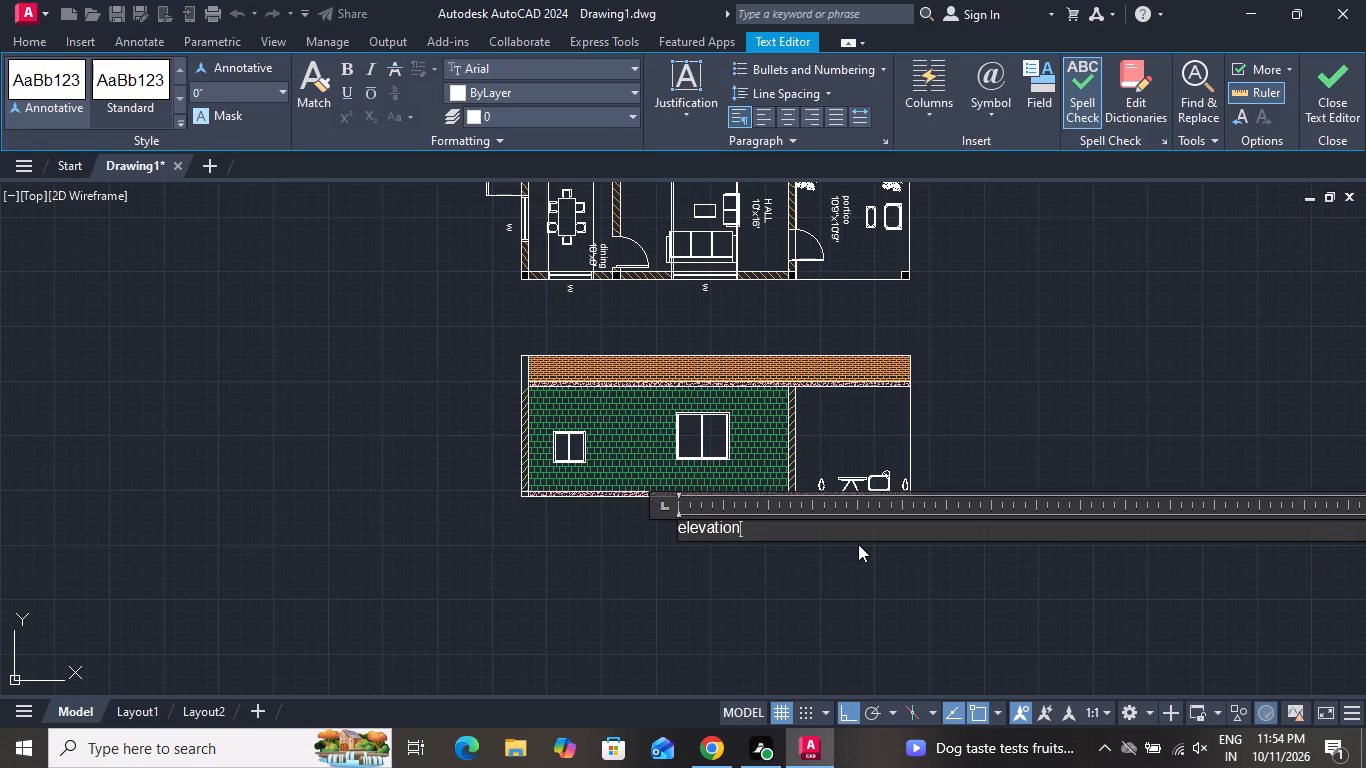
click(772, 583)
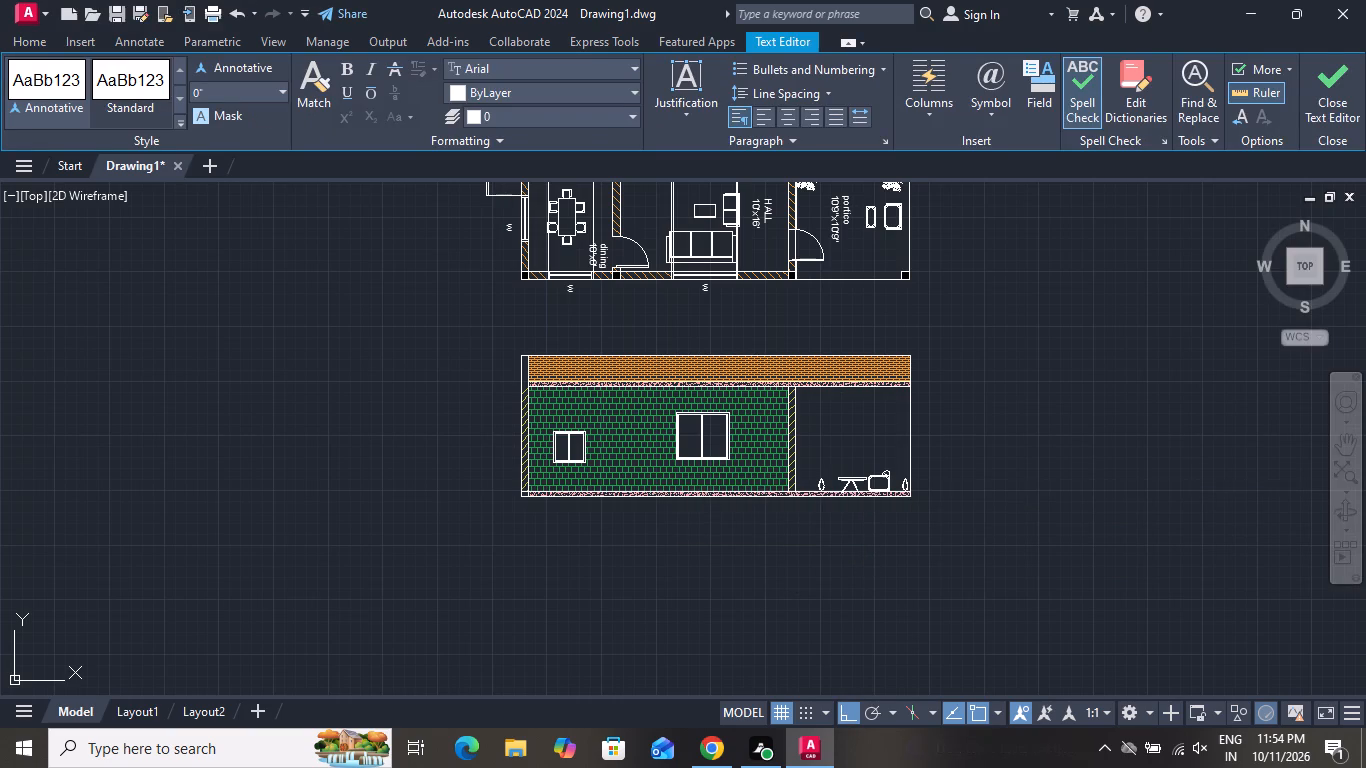
scroll(703, 502, up, 6)
scroll(521, 550, down, 1)
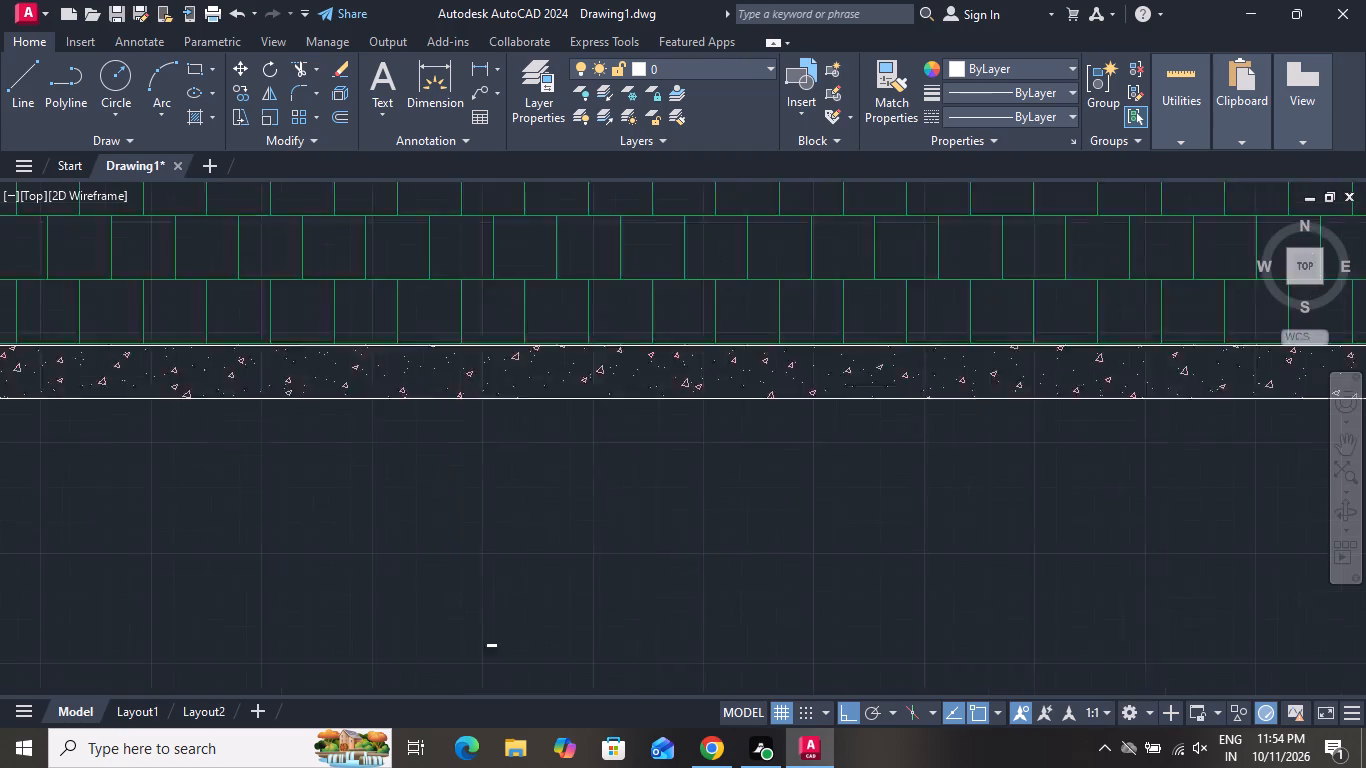
Set the text height of the "elevation" label below the section to 10".
scroll(521, 550, down, 1)
scroll(521, 549, up, 1)
click(514, 624)
click(480, 654)
right_click(480, 656)
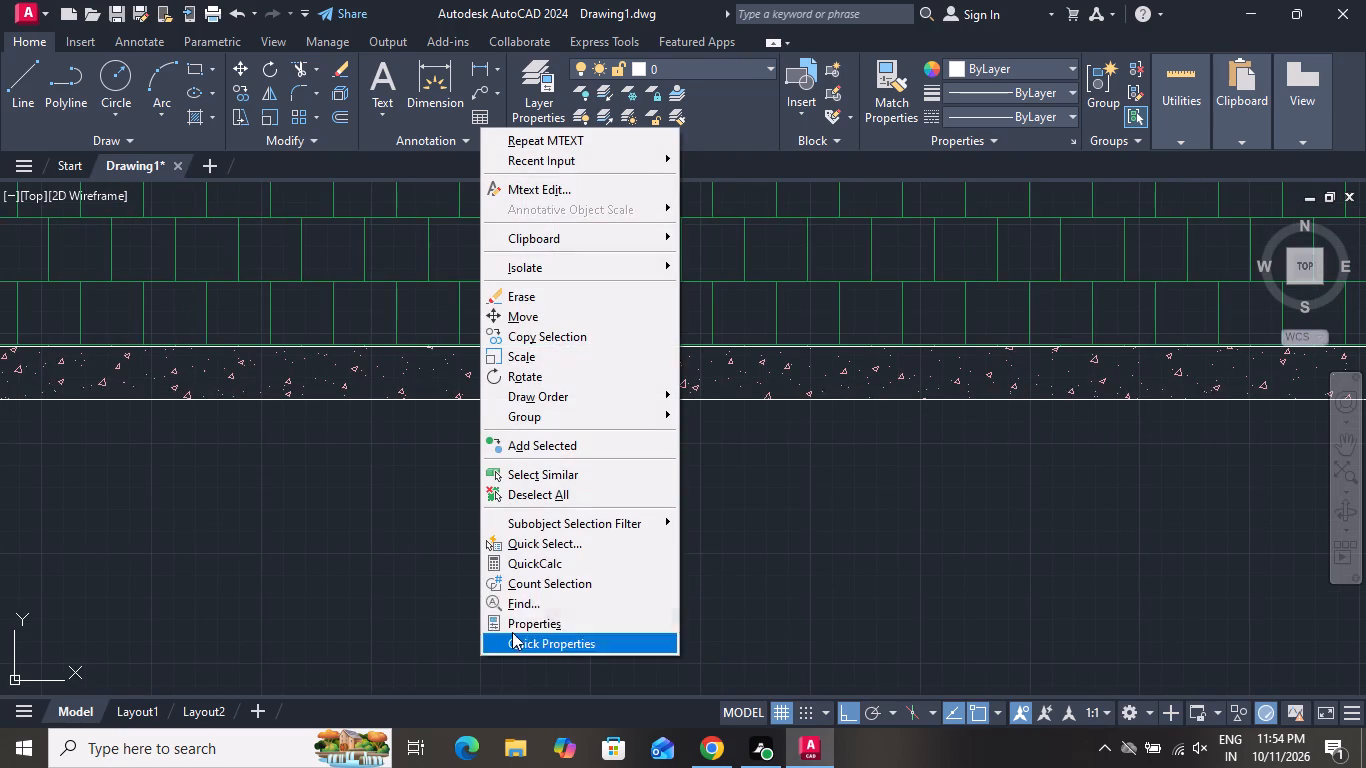
click(537, 618)
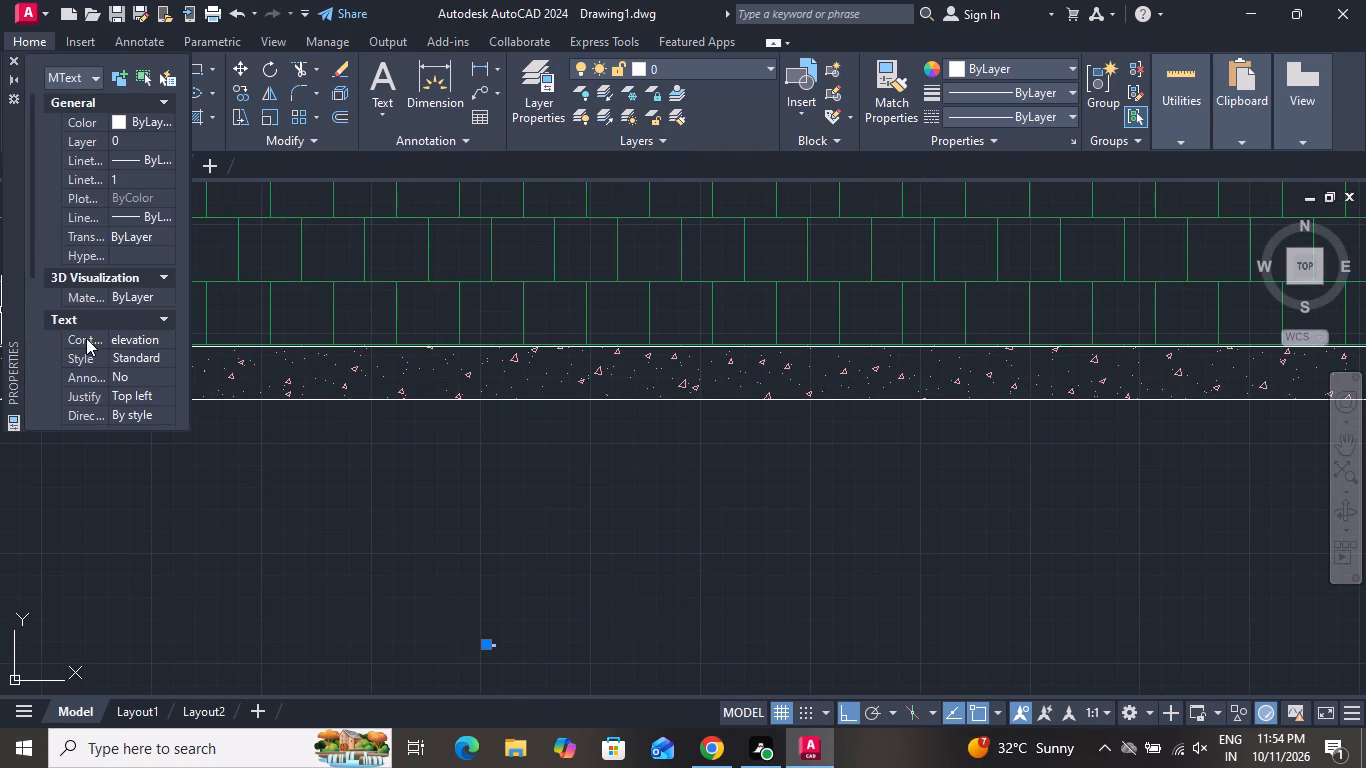
scroll(89, 341, down, 2)
click(143, 202)
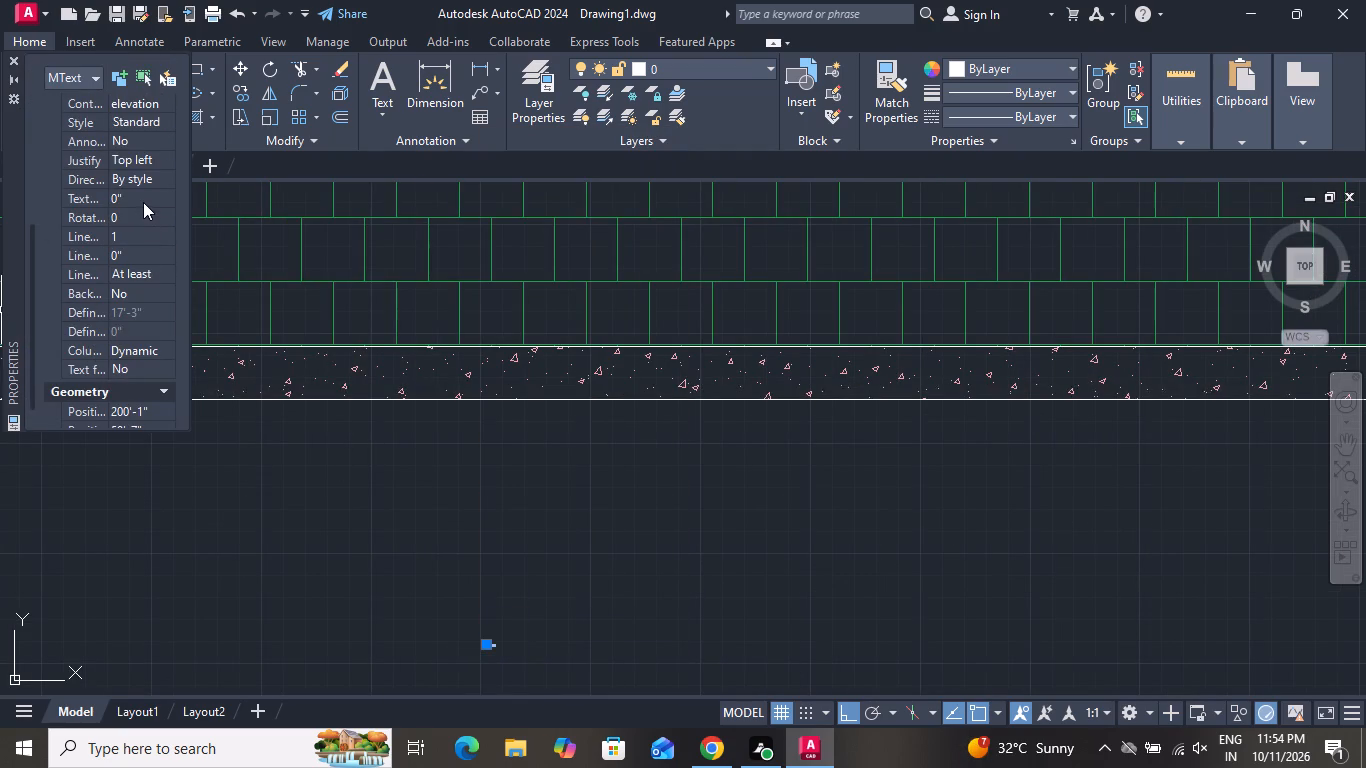
key(BackSpace)
key(BackSpace)
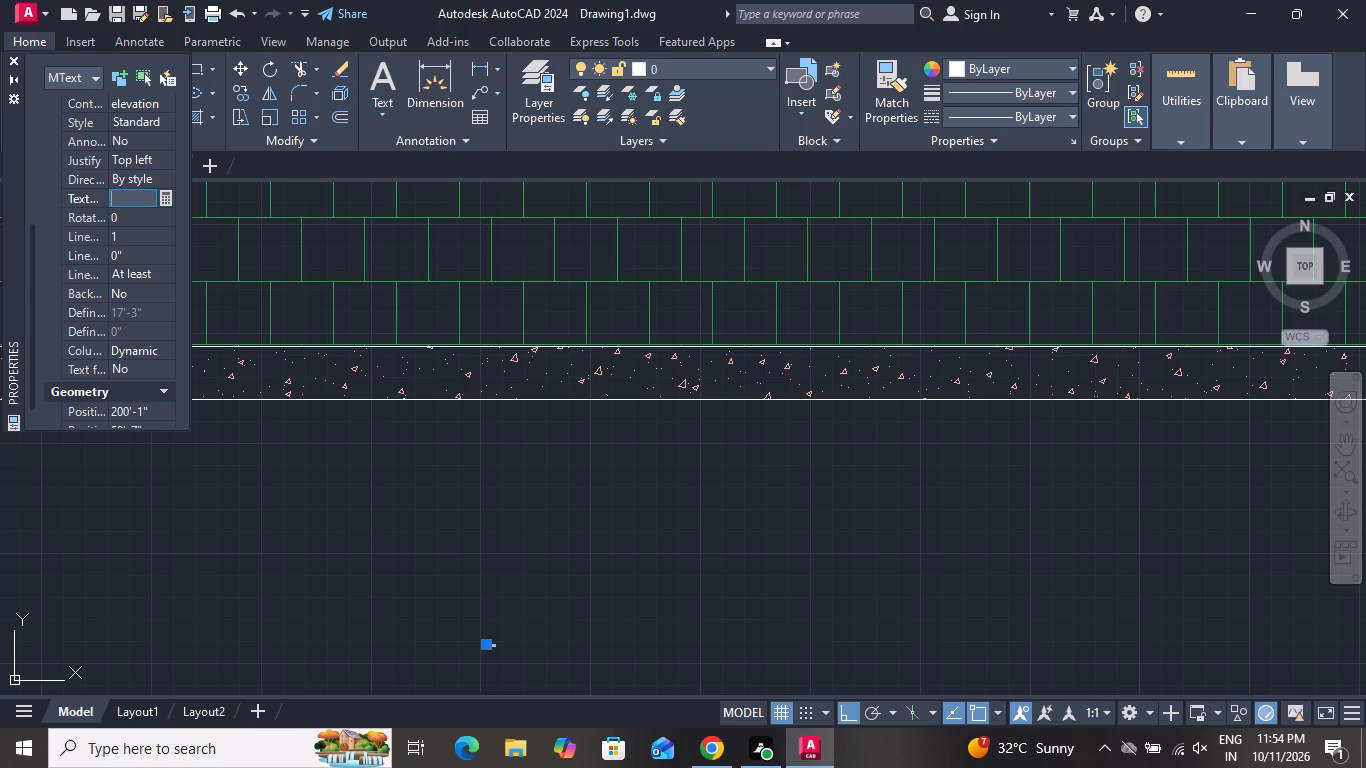
text(10)
key(shift+quotedbl)
click(12, 59)
scroll(297, 297, down, 2)
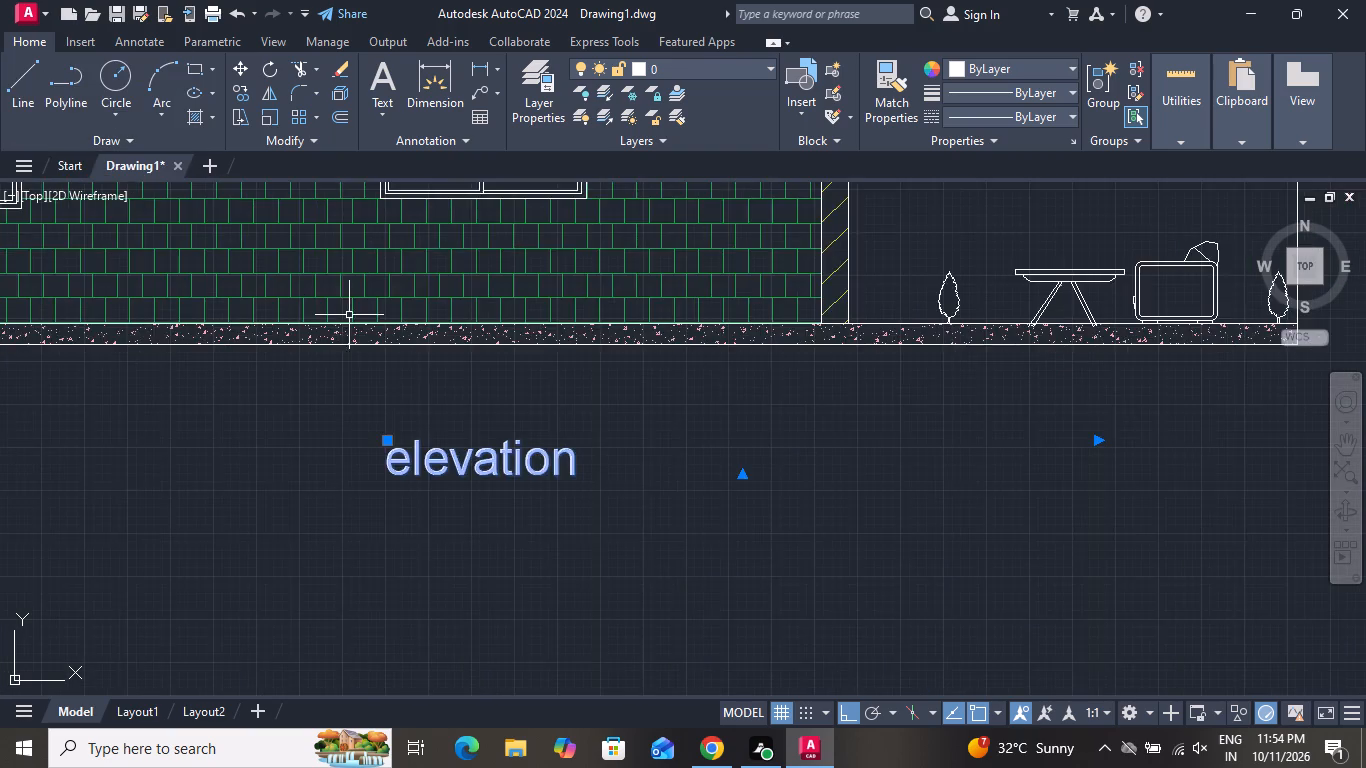
Examine the whole section with its label, and the portico's table, chair and plants up close.
scroll(353, 327, down, 8)
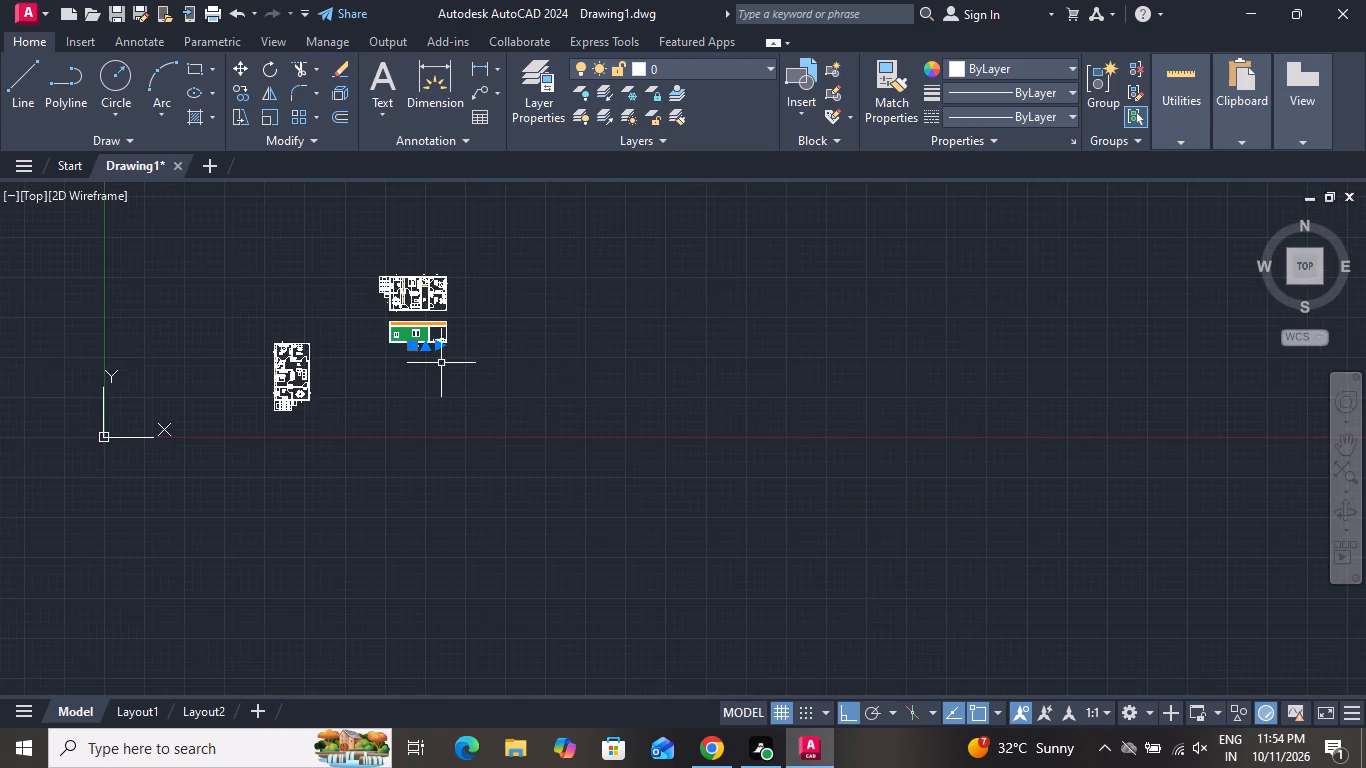
scroll(421, 333, up, 4)
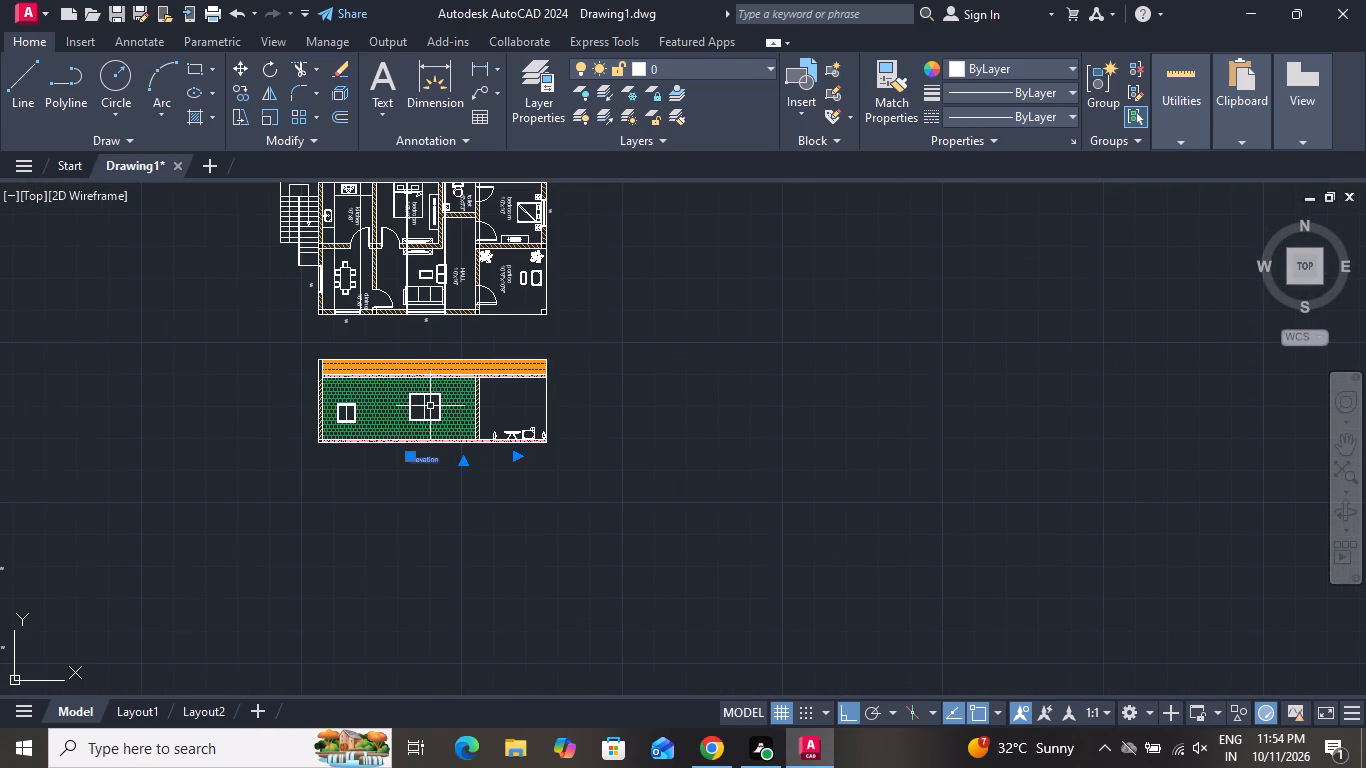
scroll(301, 333, up, 2)
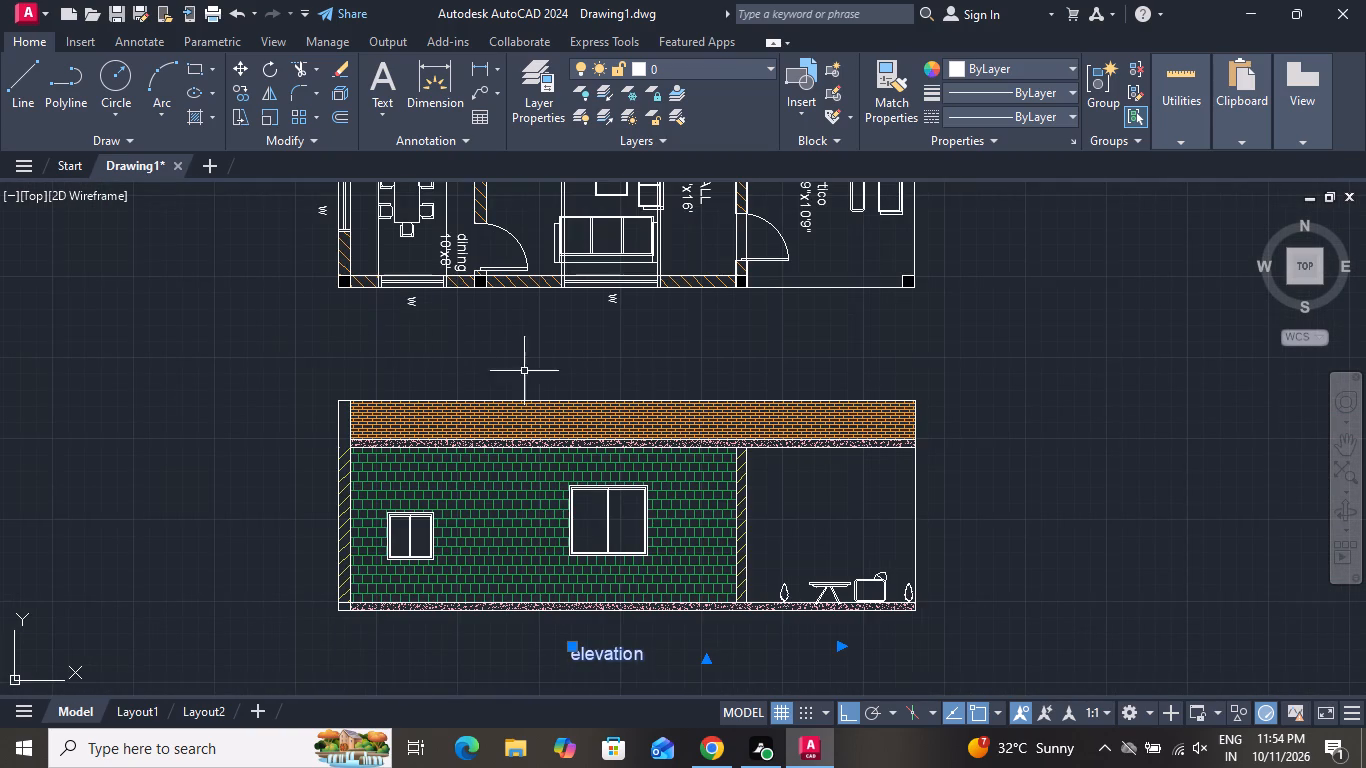
scroll(897, 574, up, 3)
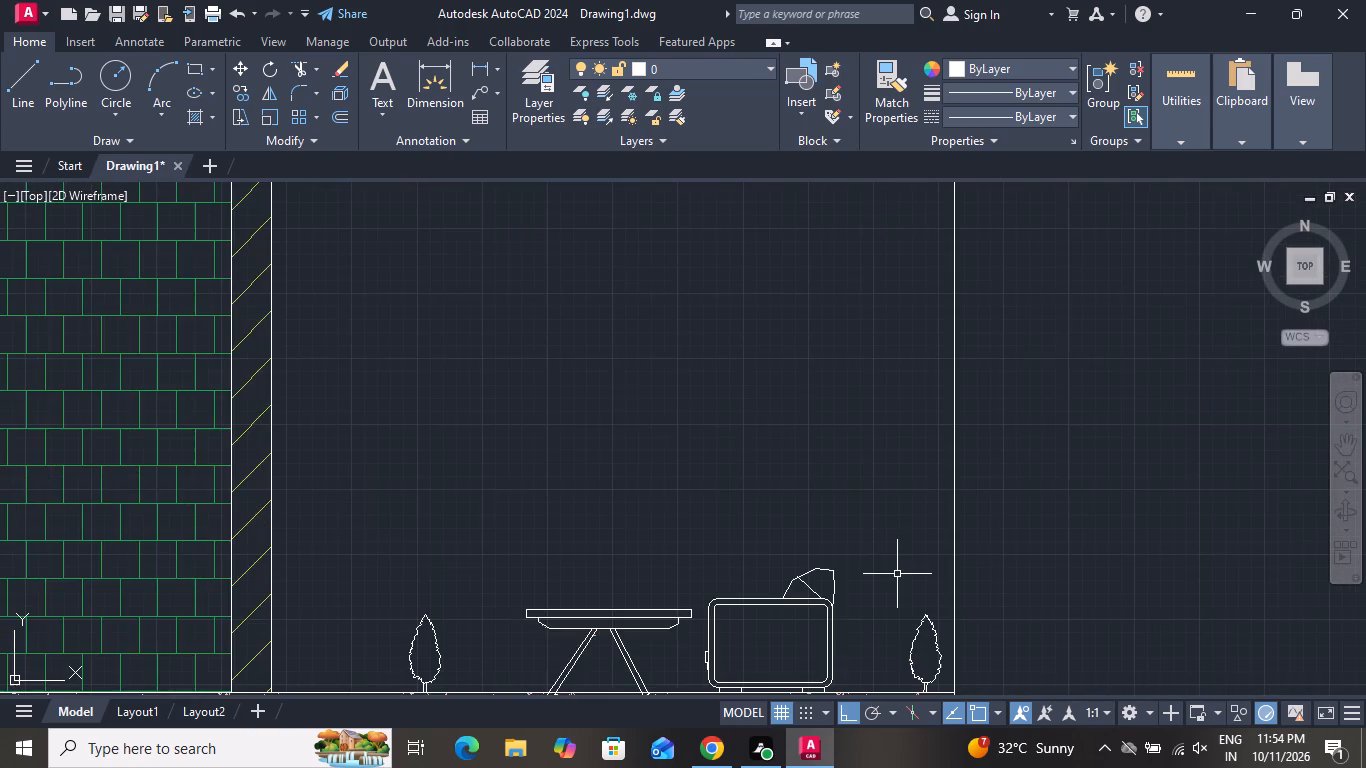
scroll(879, 542, down, 3)
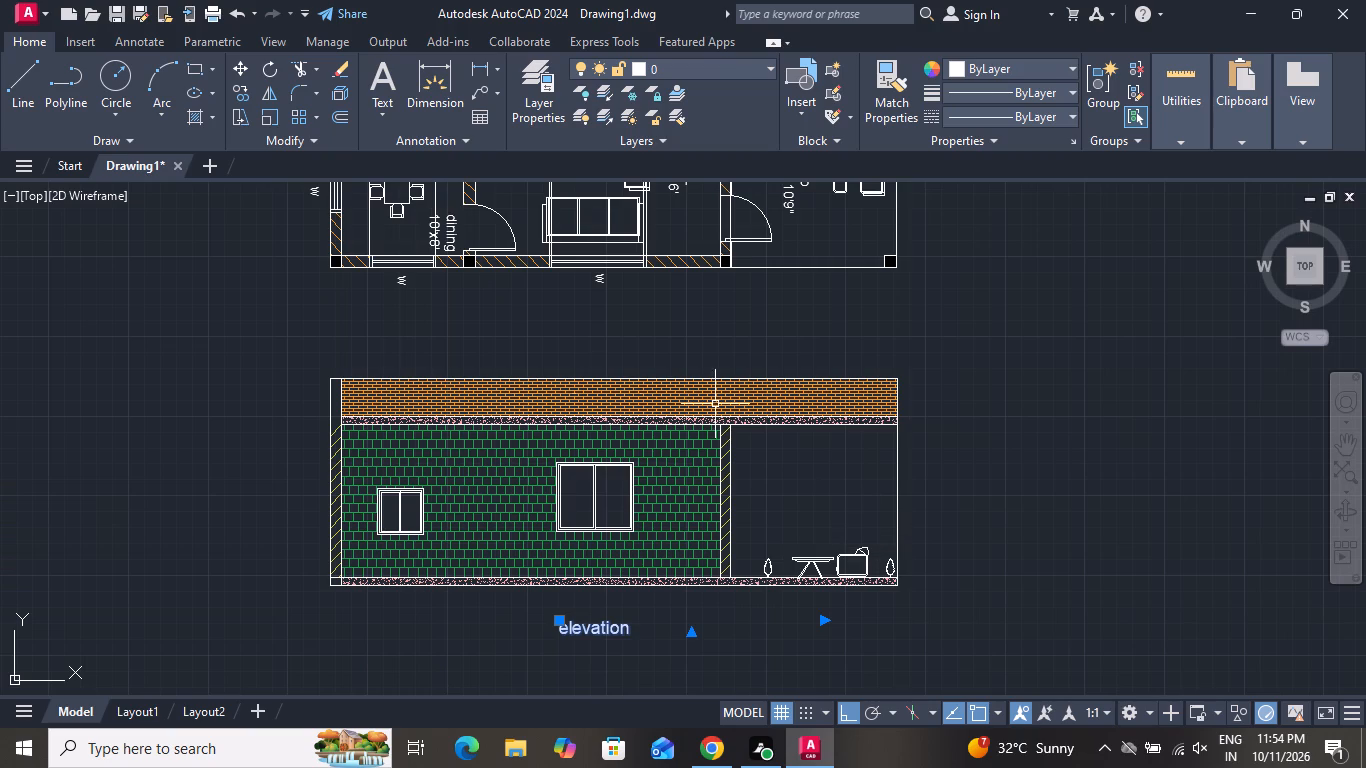
scroll(893, 578, up, 1)
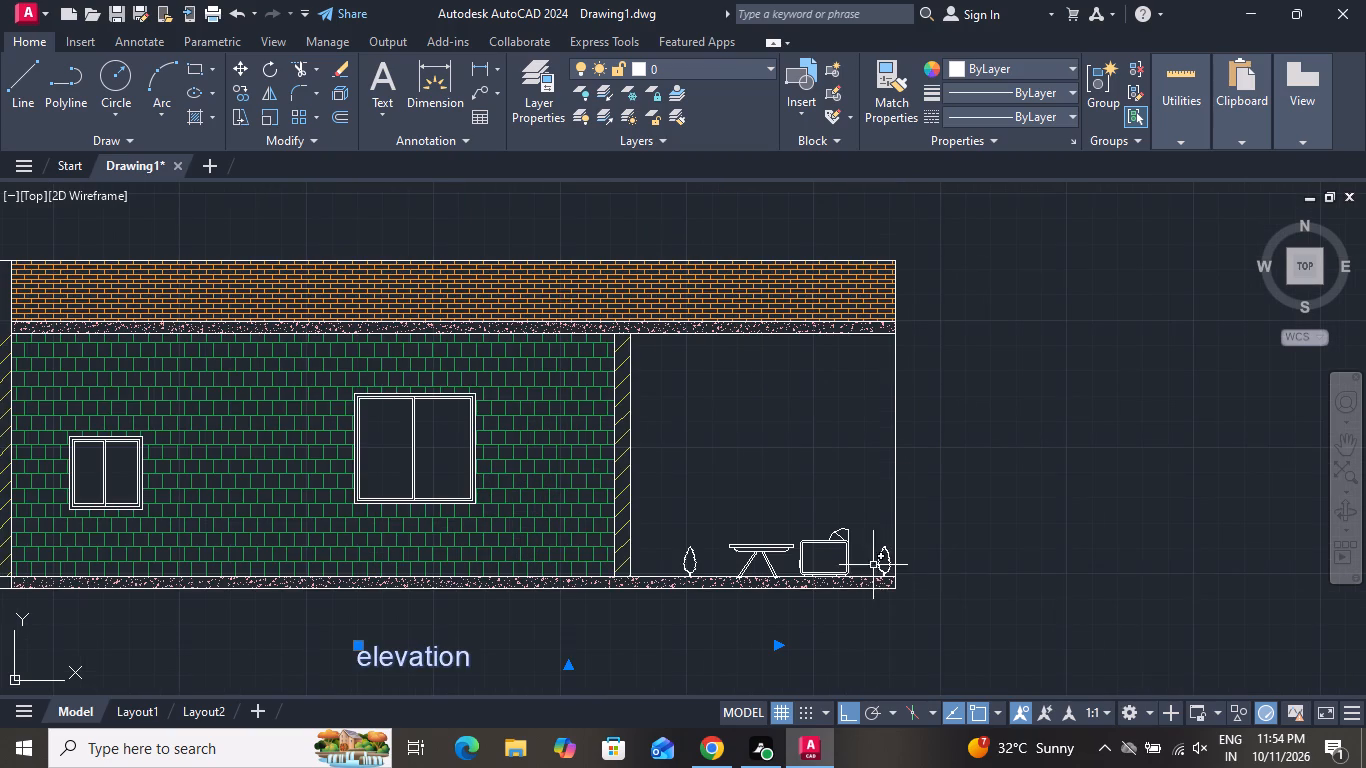
scroll(861, 570, up, 2)
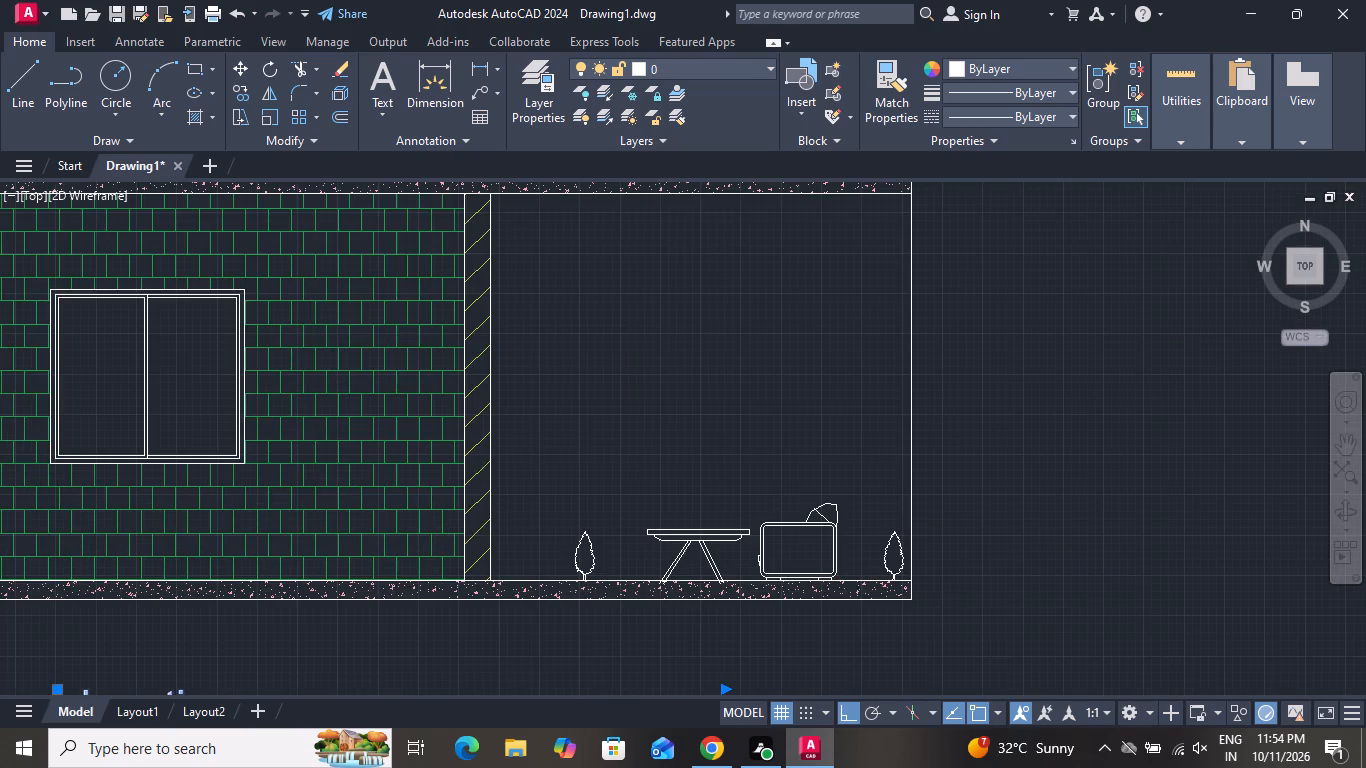
scroll(861, 570, up, 3)
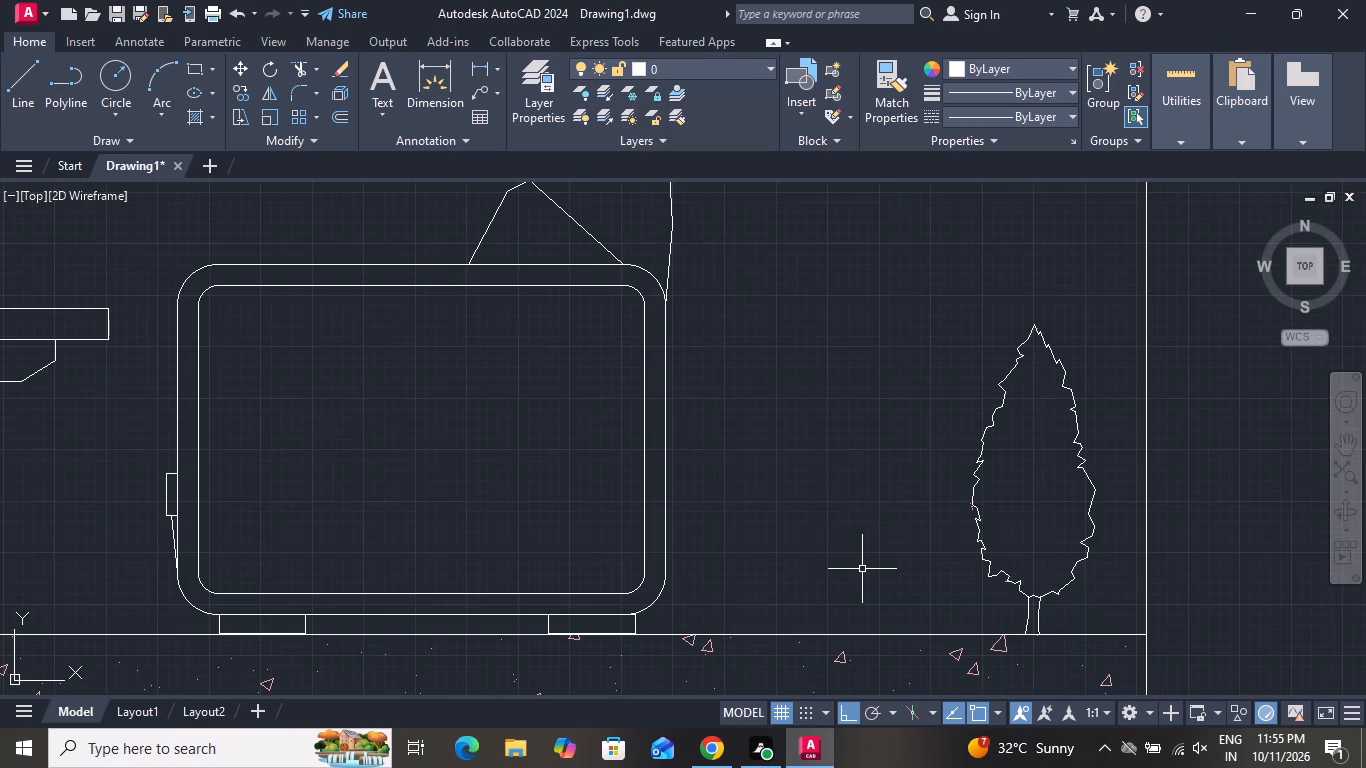
scroll(868, 548, up, 3)
scroll(868, 548, down, 1)
scroll(868, 548, up, 1)
scroll(868, 548, down, 3)
scroll(868, 546, up, 1)
scroll(868, 546, down, 1)
scroll(868, 545, up, 1)
scroll(868, 545, down, 3)
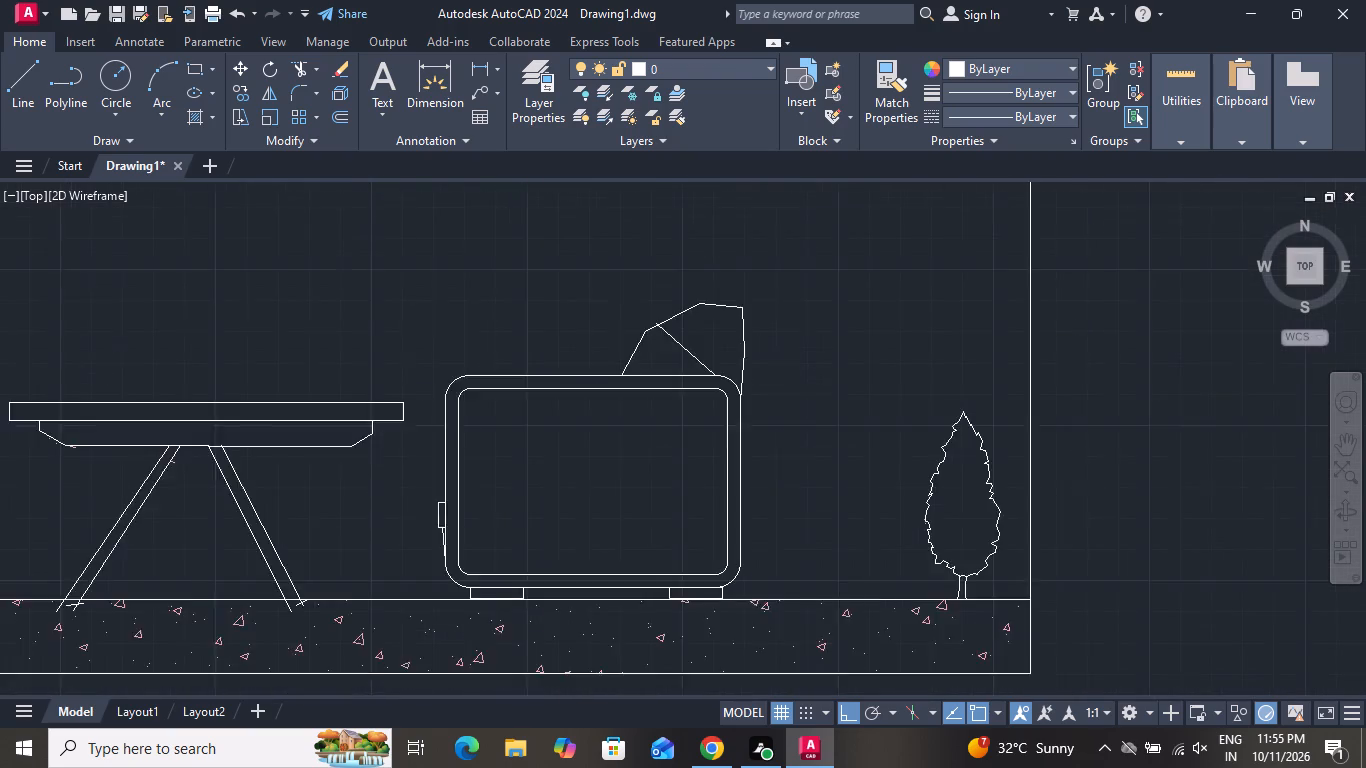
scroll(868, 544, down, 2)
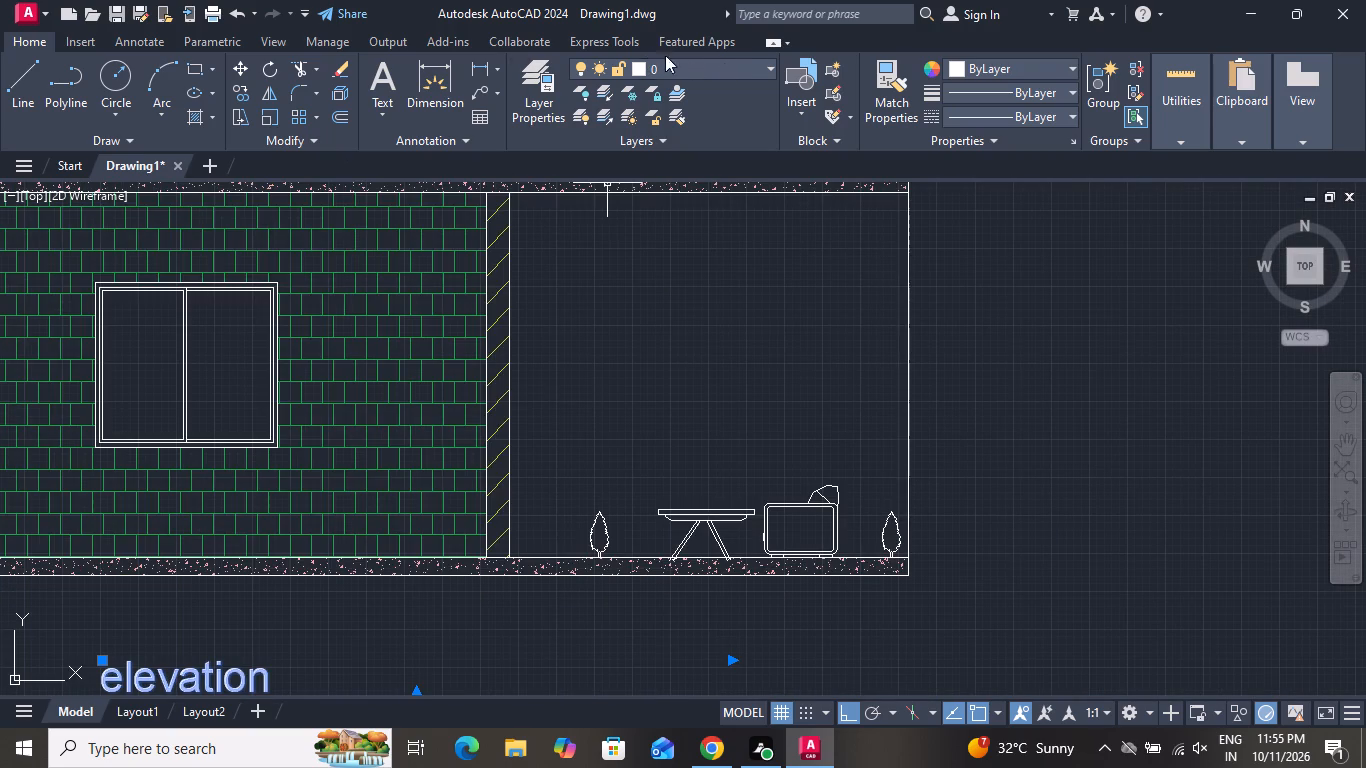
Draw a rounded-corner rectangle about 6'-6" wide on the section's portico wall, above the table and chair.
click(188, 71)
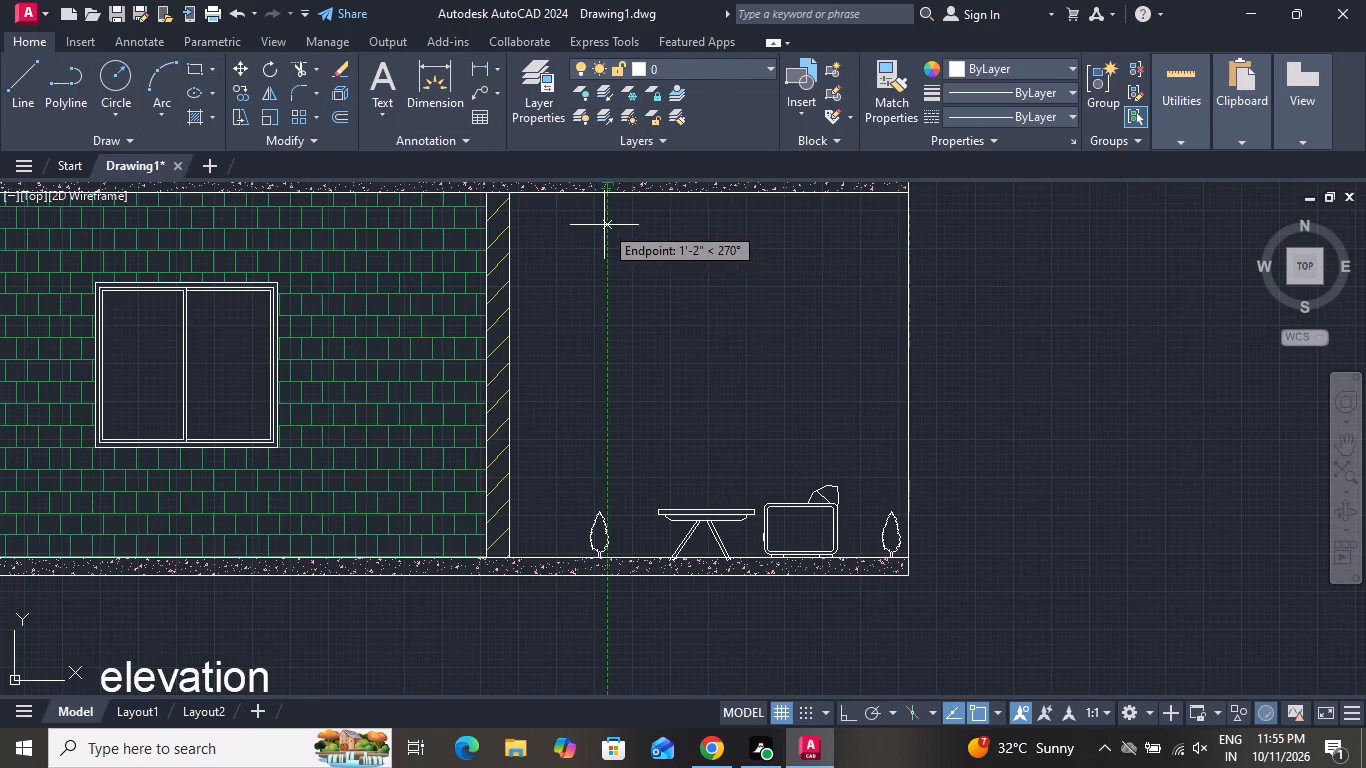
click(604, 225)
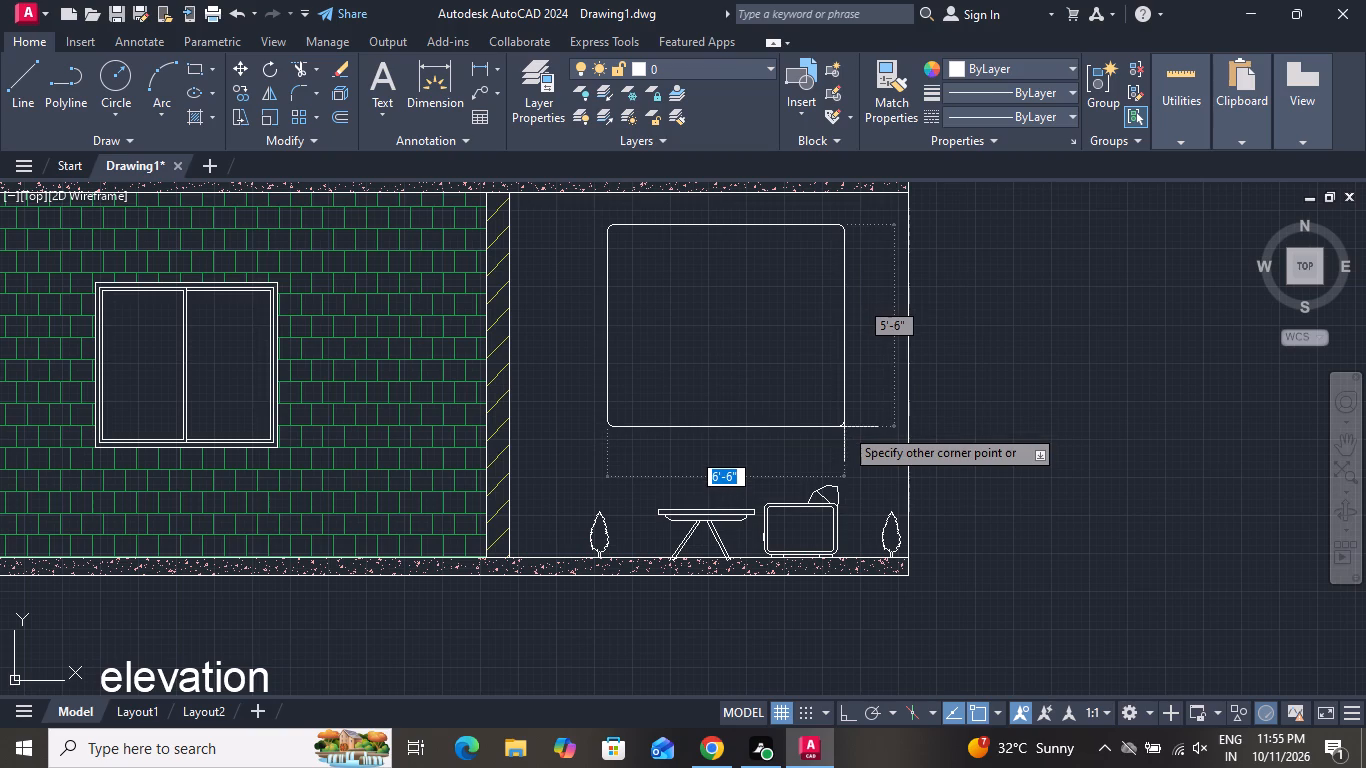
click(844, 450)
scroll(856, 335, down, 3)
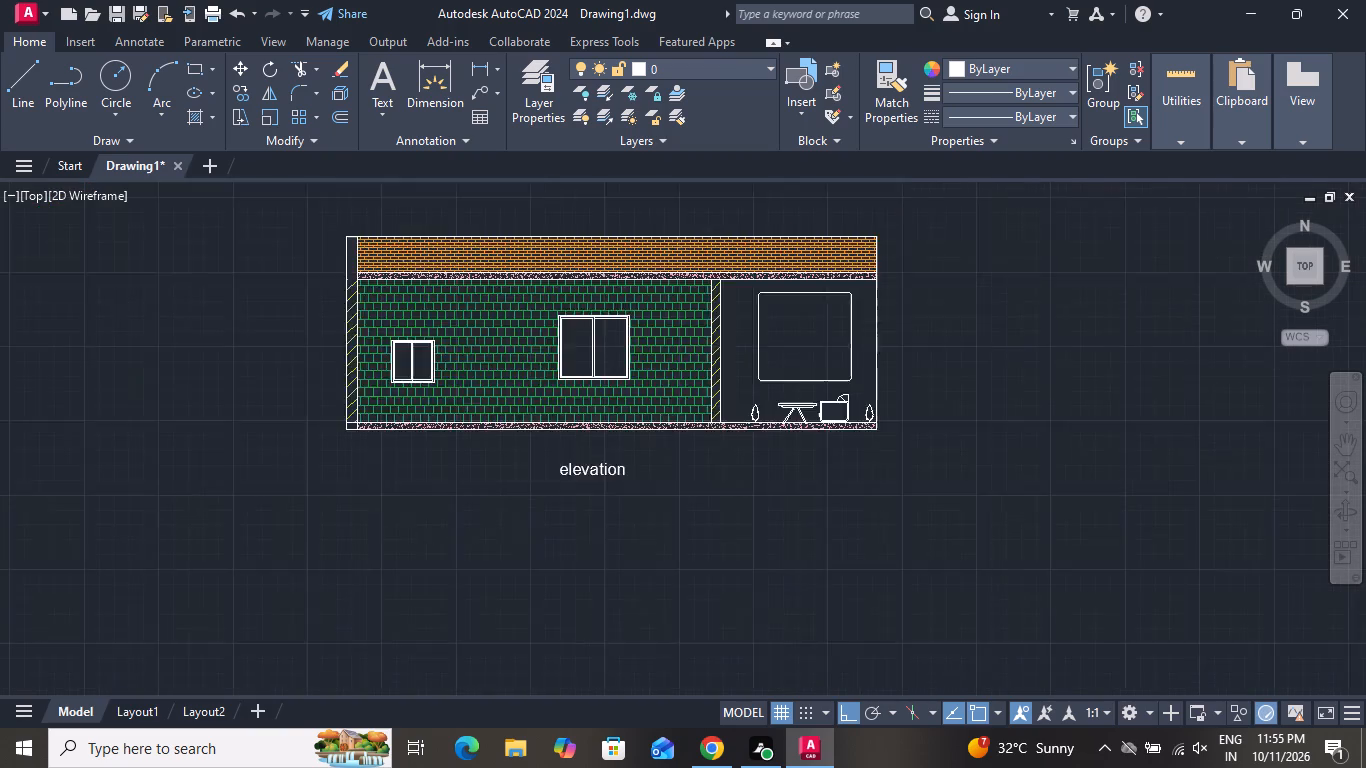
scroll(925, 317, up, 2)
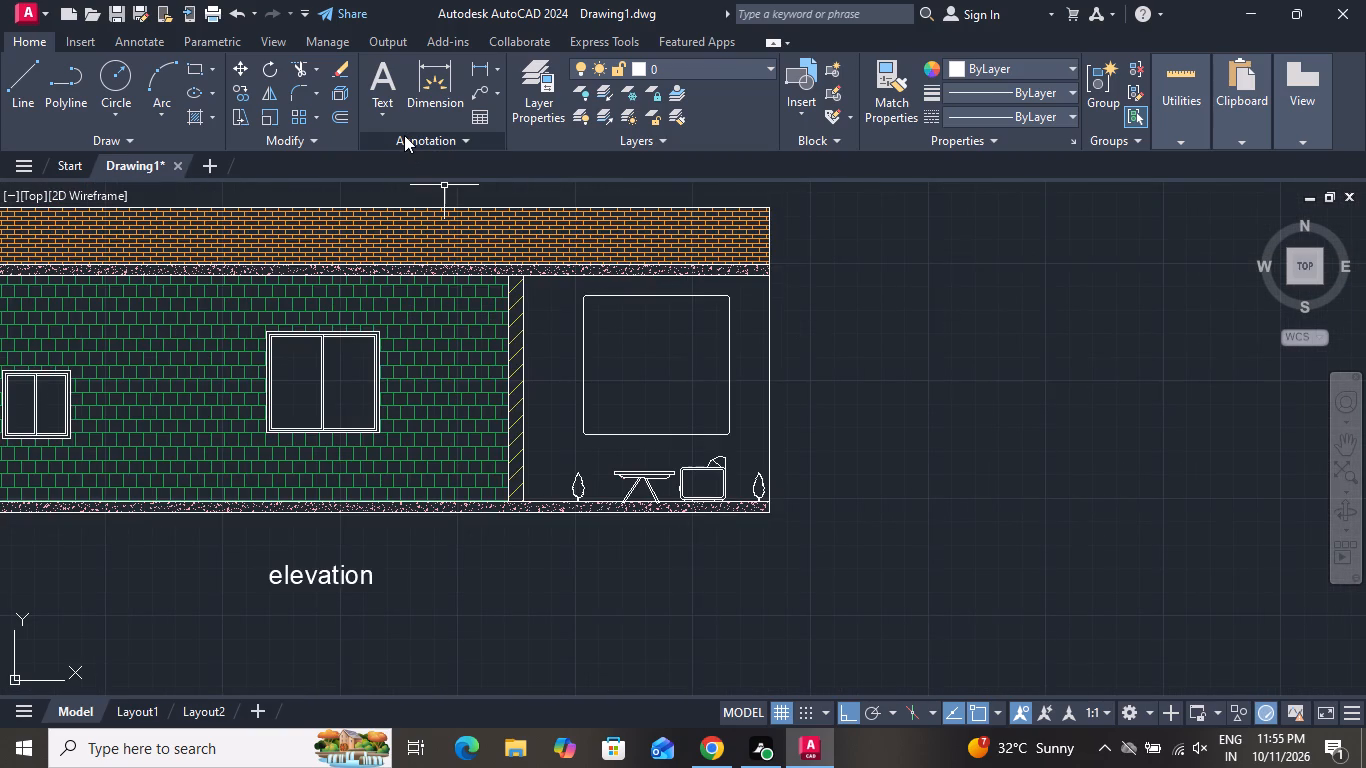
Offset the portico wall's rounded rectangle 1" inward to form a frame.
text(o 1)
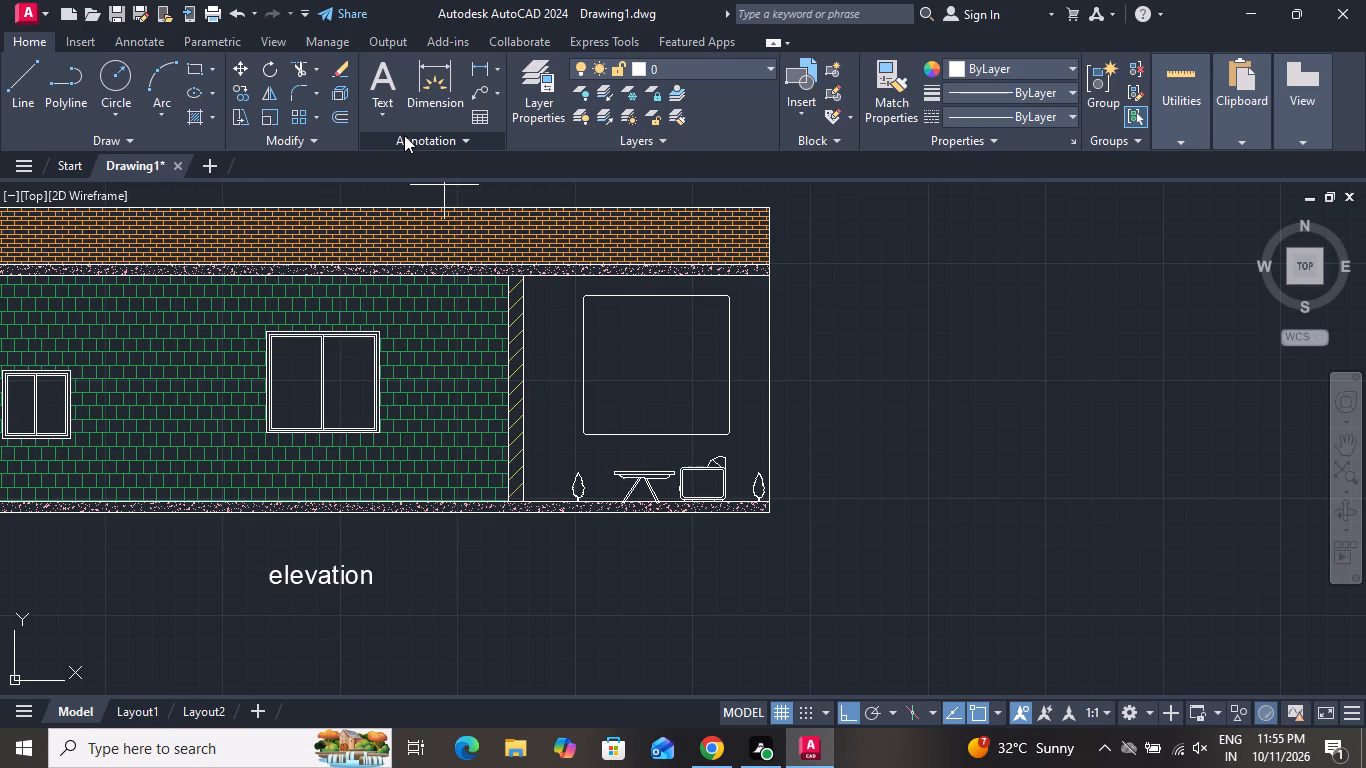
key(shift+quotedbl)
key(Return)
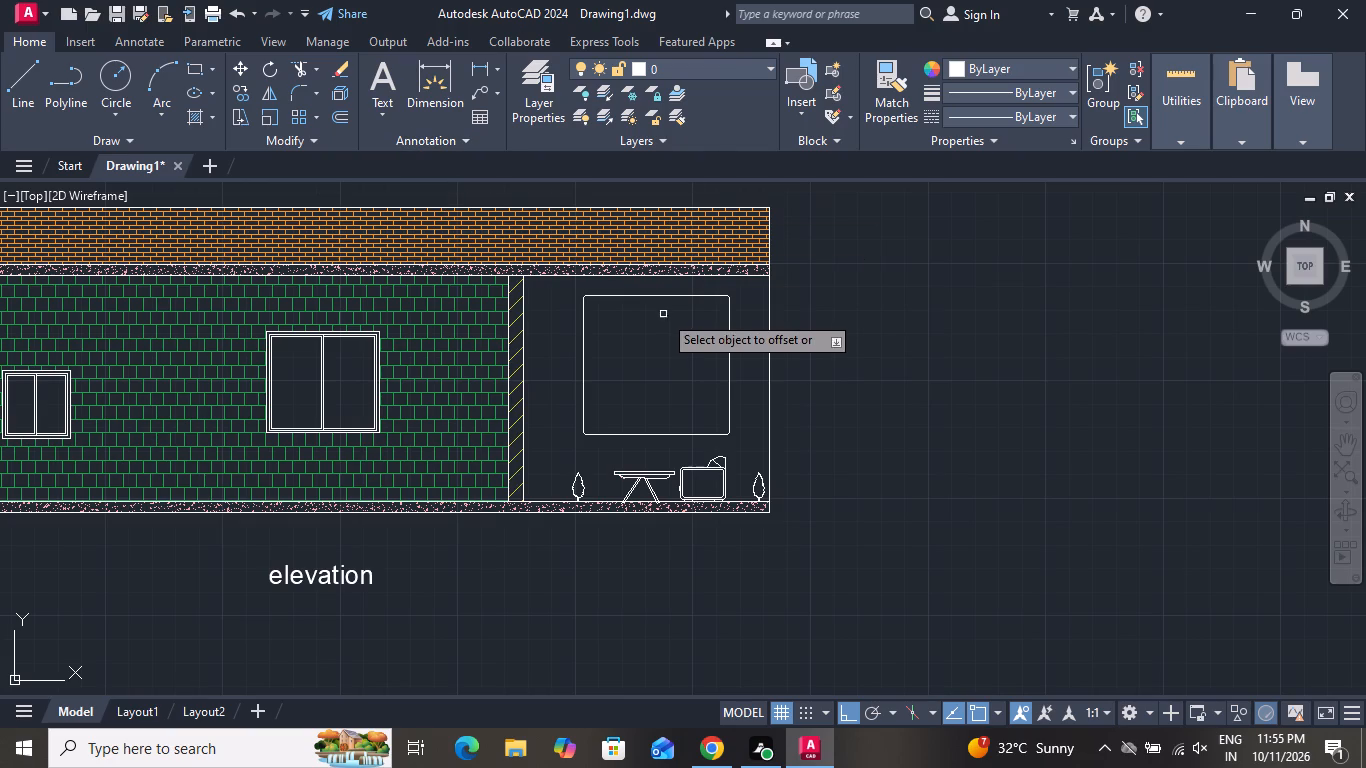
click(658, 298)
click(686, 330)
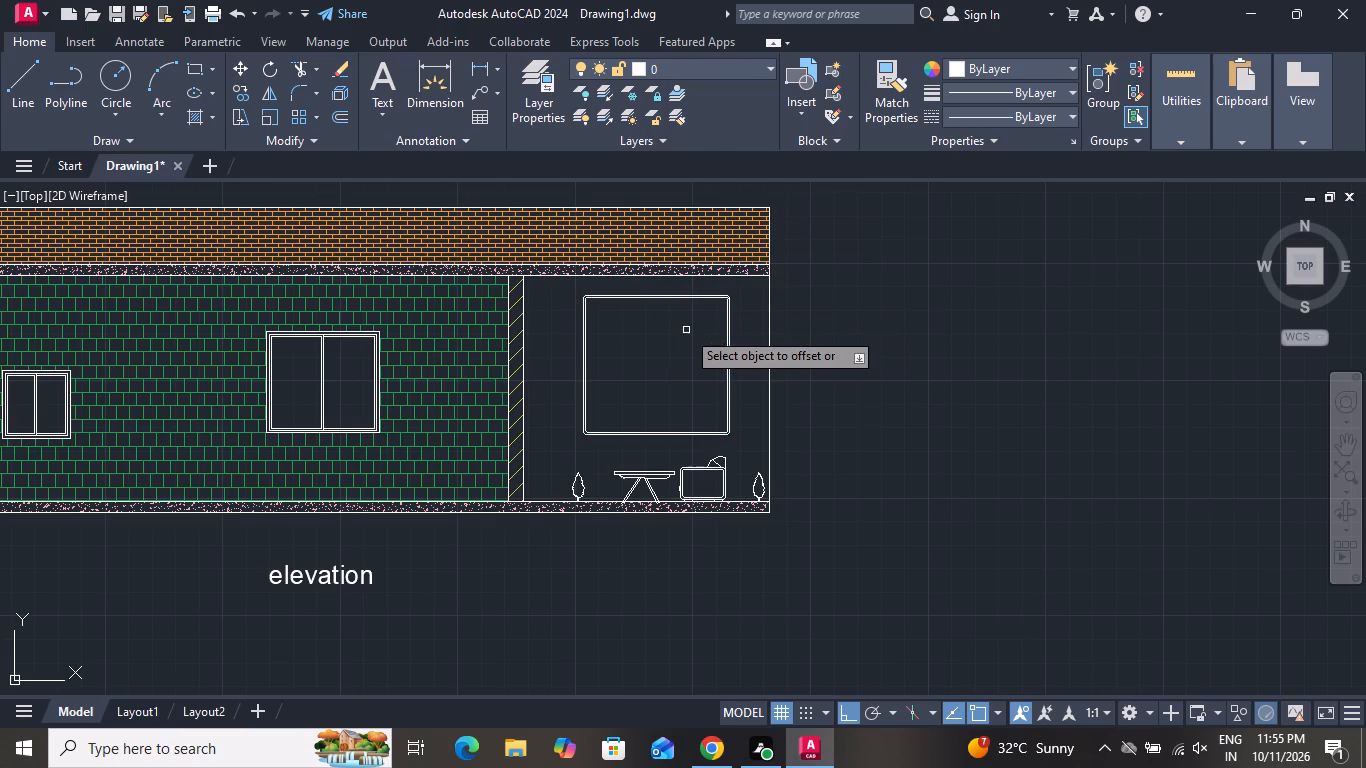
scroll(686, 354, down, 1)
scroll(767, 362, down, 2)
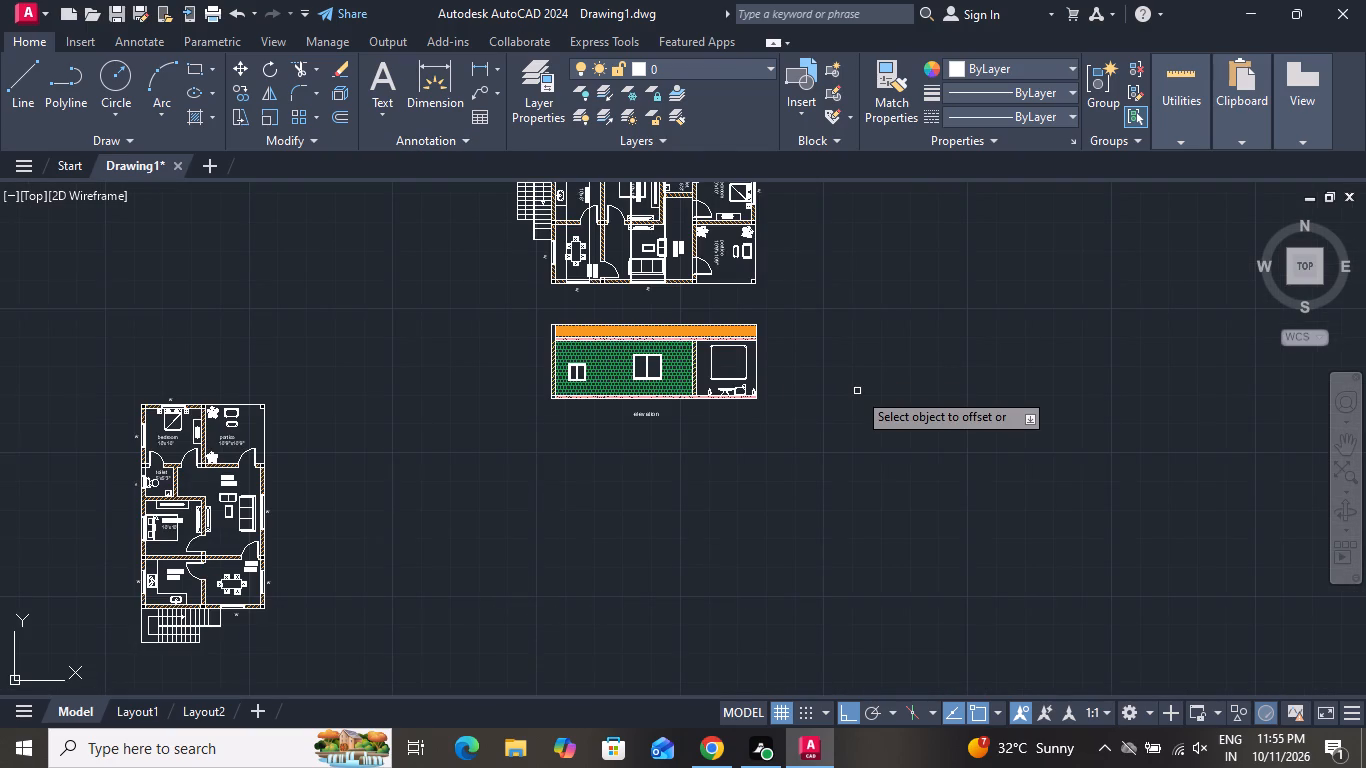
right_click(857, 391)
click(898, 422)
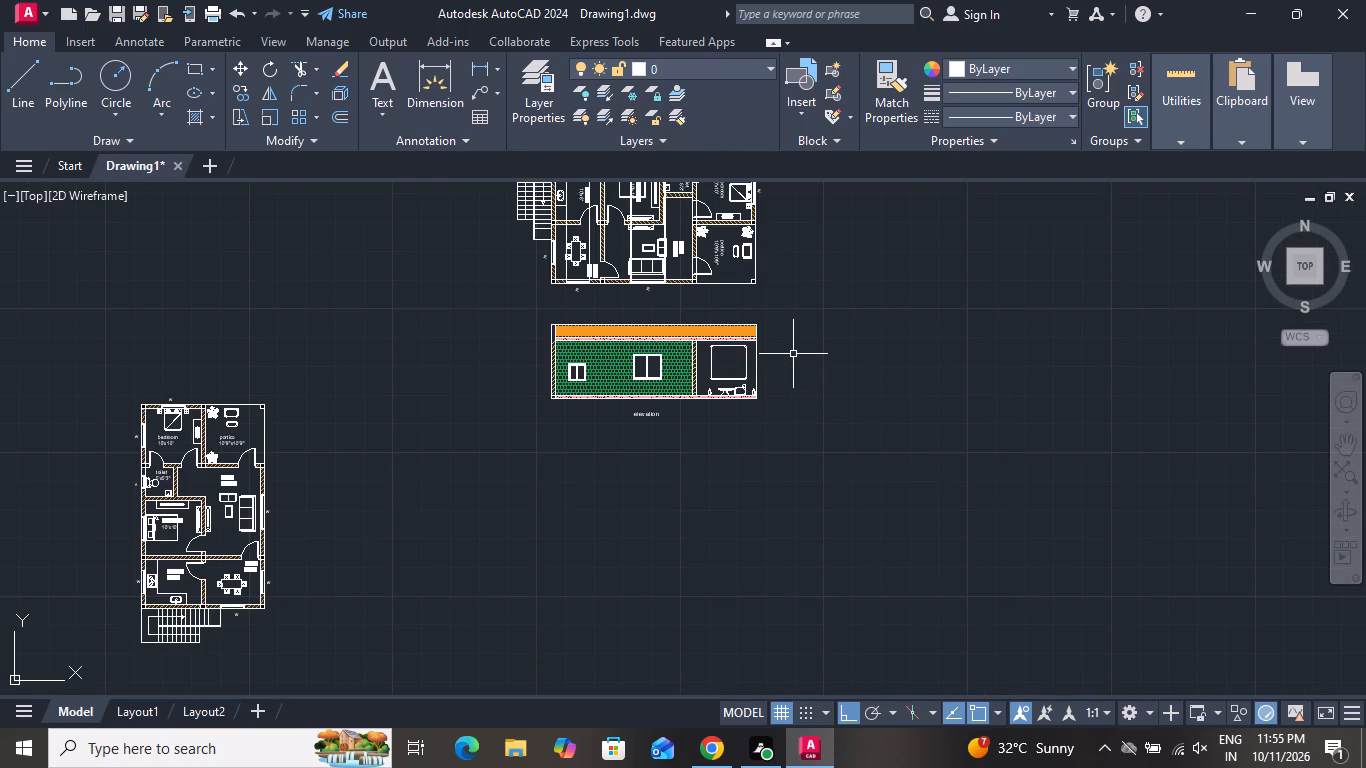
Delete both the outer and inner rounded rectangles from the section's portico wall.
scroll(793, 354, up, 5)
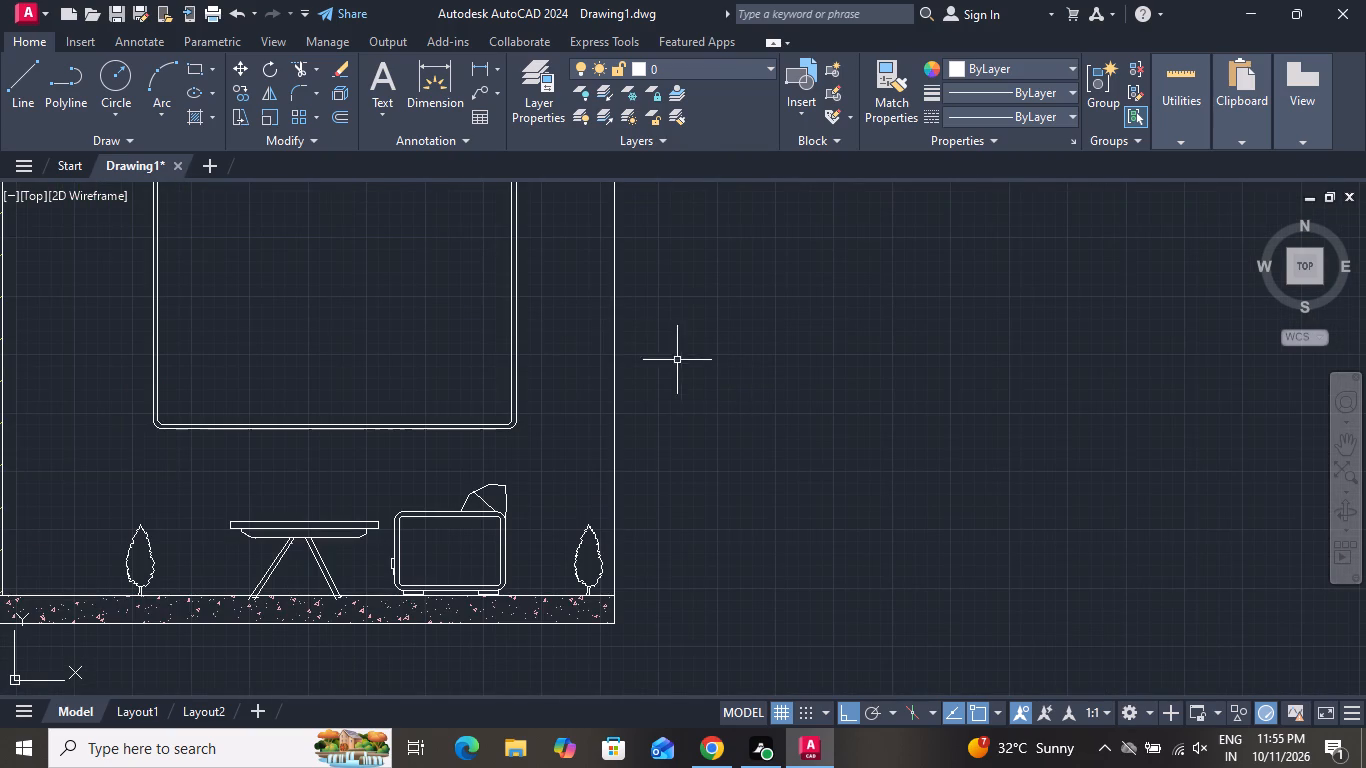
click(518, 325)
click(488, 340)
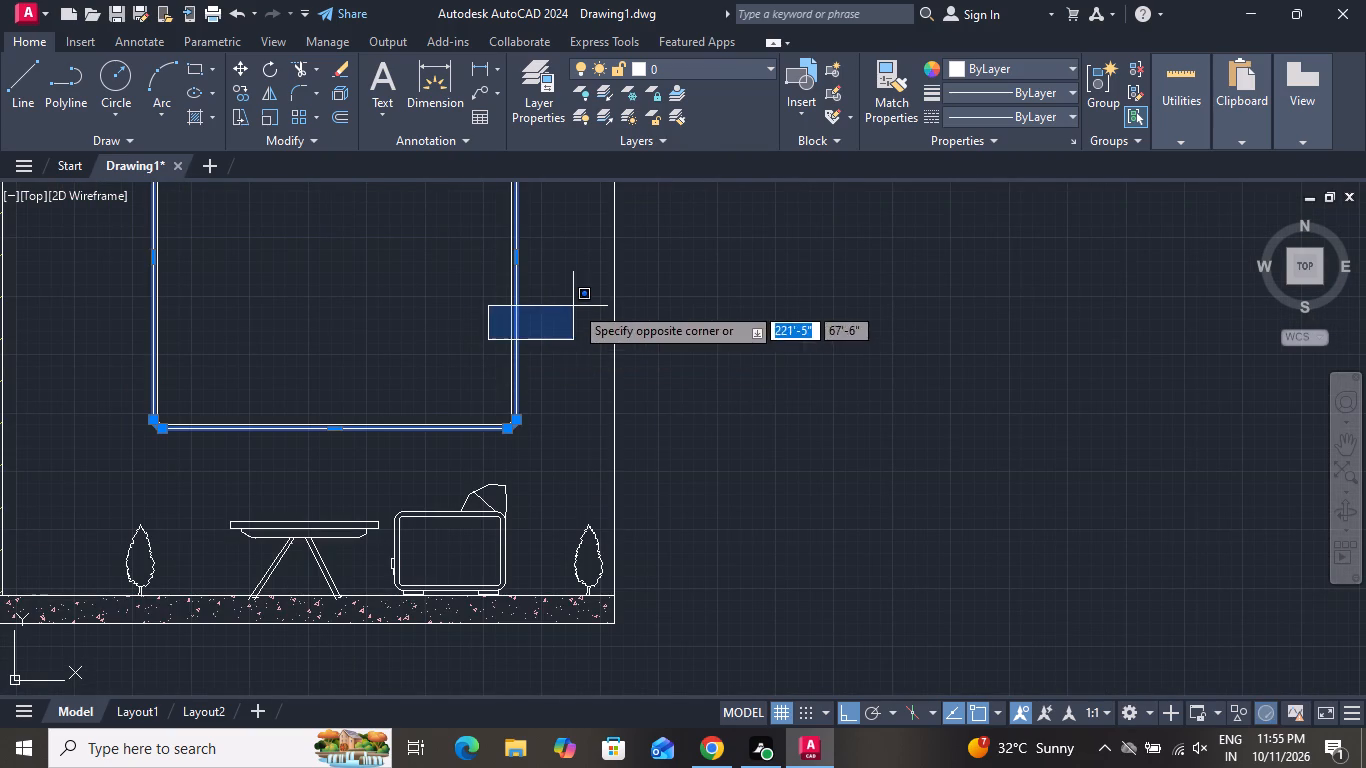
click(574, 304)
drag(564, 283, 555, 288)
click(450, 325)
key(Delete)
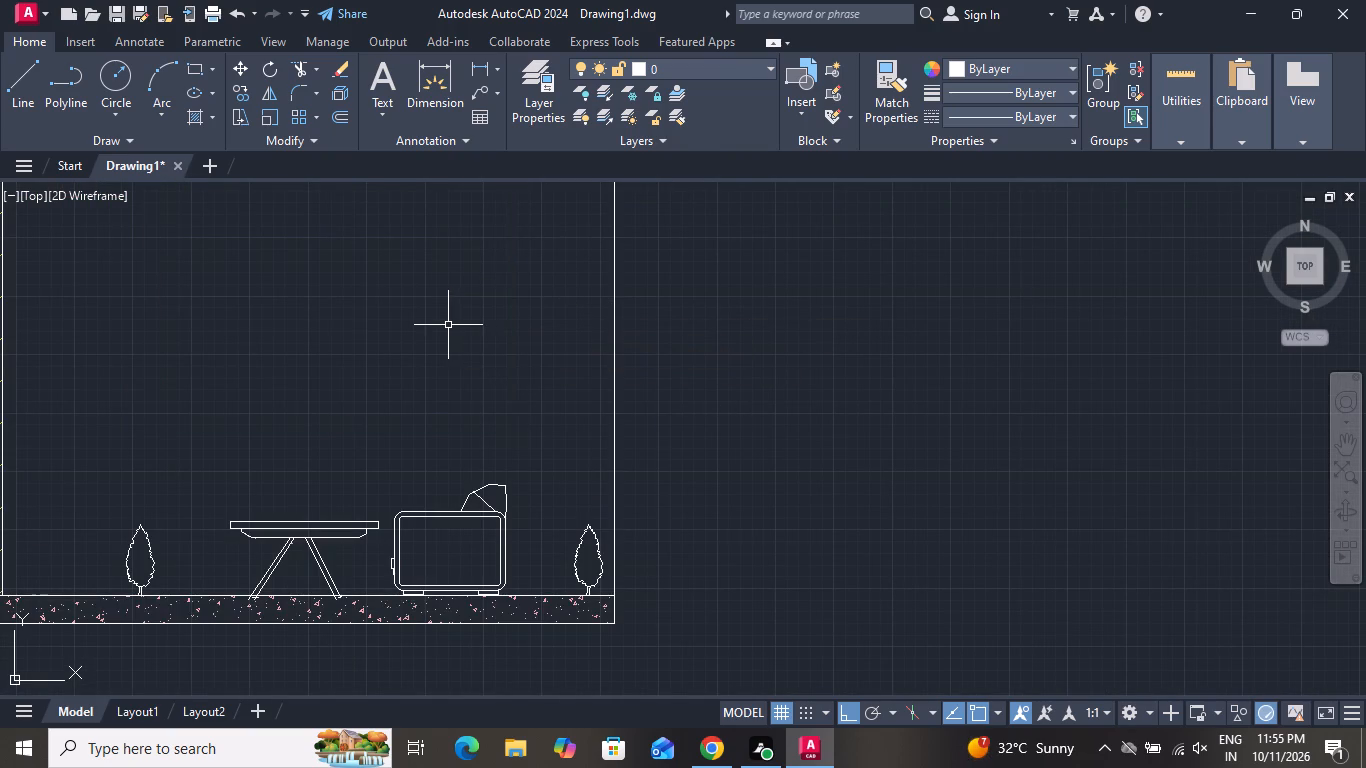
Hatch the full height of the section's outer end wall, including beside the brick parapet, with the ANSI31 pattern.
scroll(450, 328, down, 4)
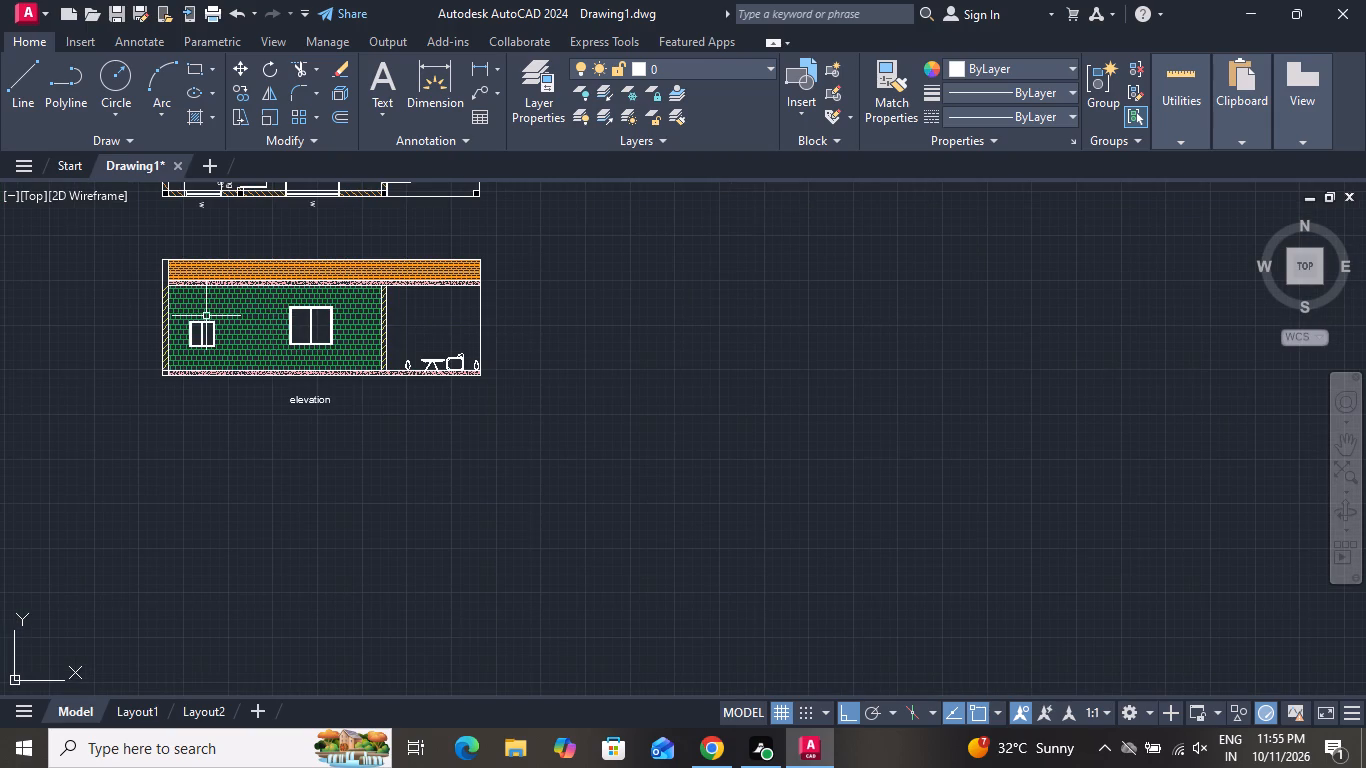
scroll(203, 316, down, 1)
scroll(203, 316, up, 1)
click(209, 121)
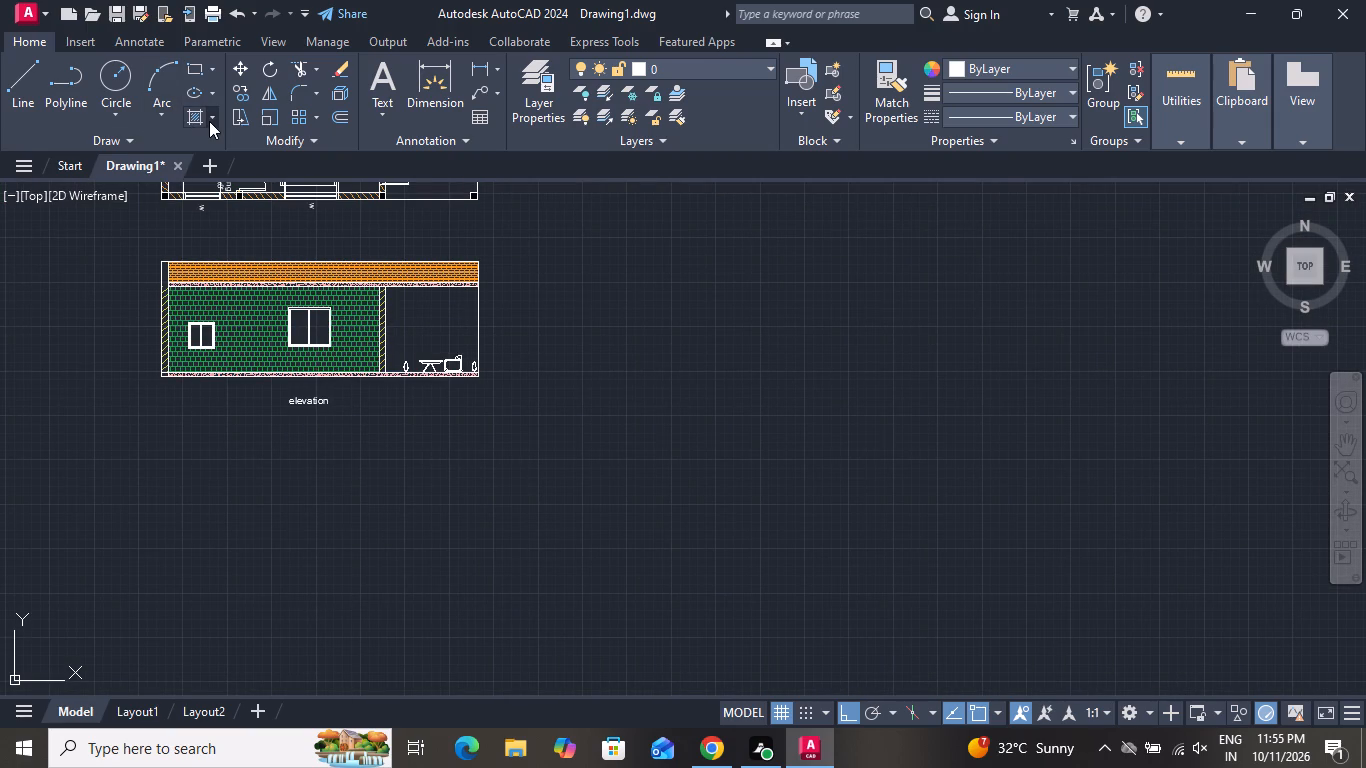
click(196, 123)
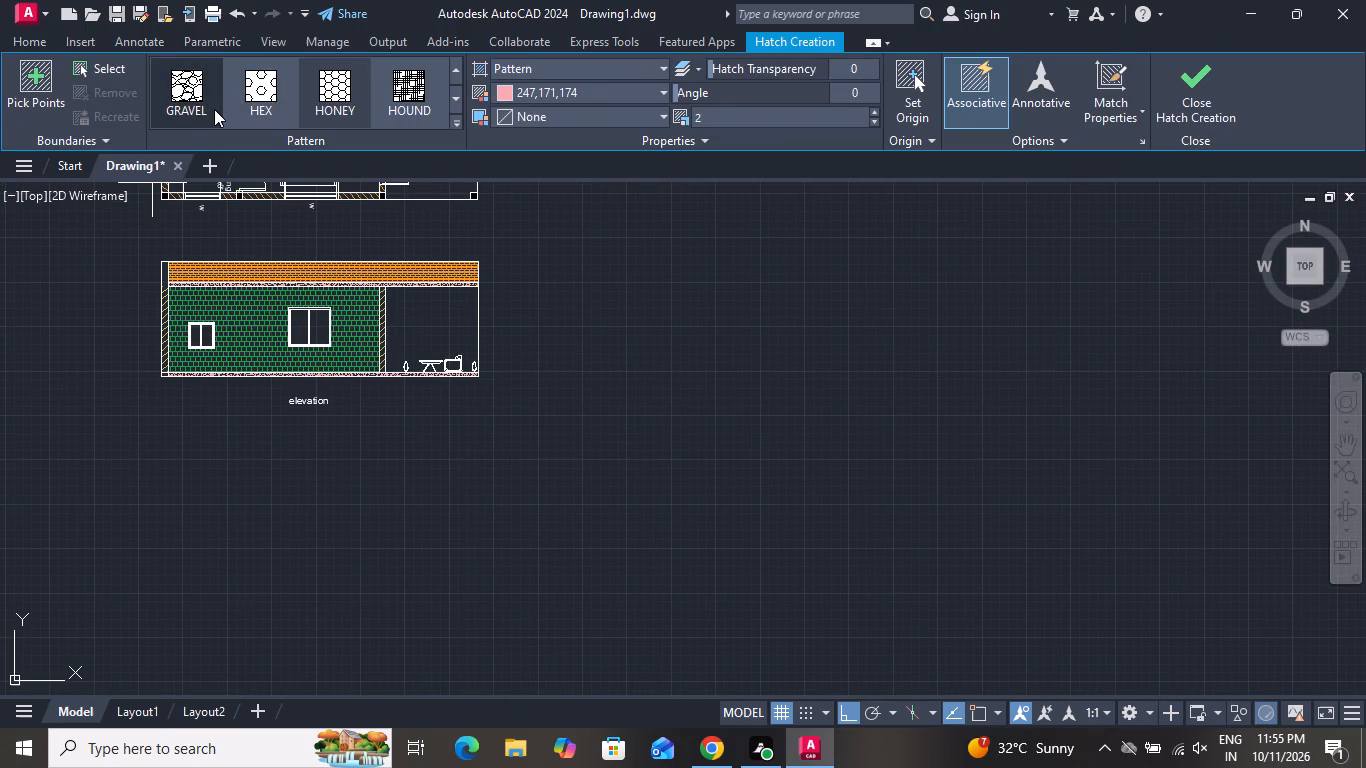
scroll(214, 109, up, 12)
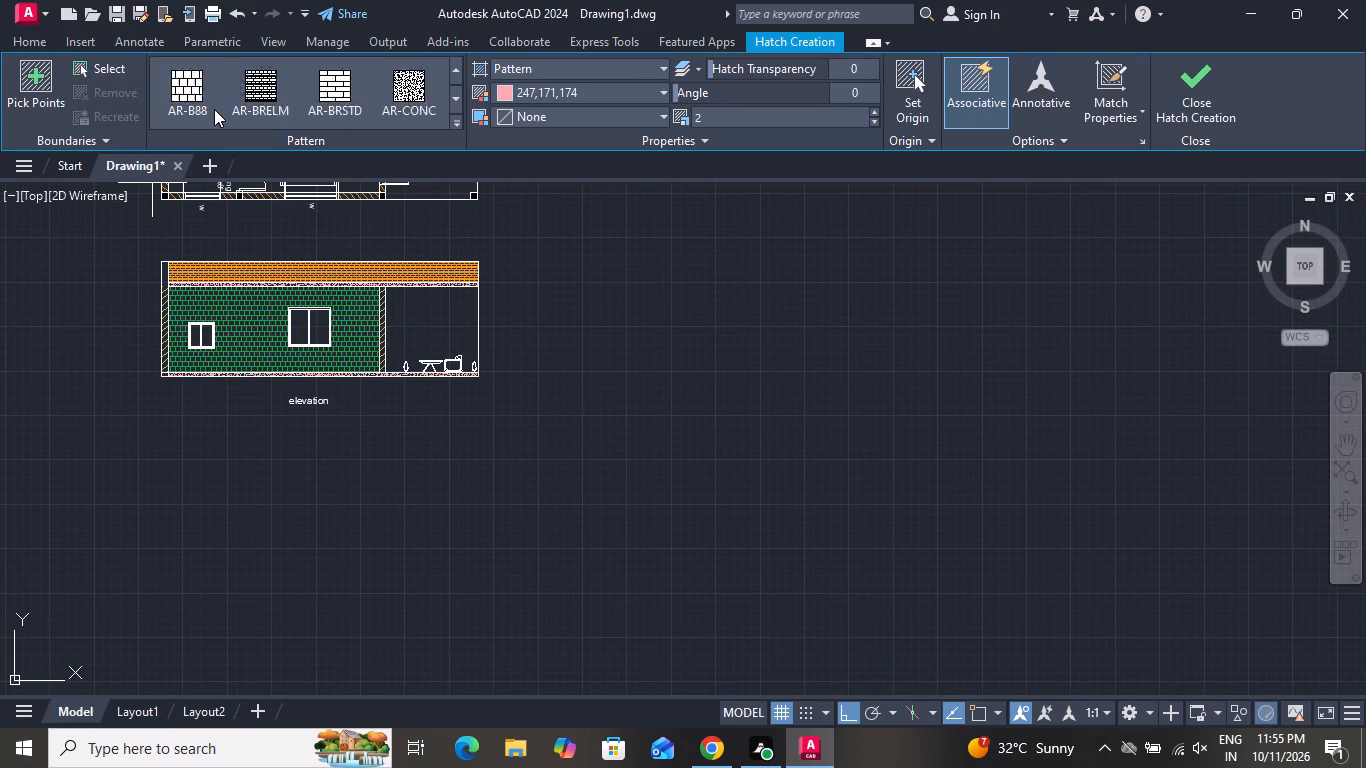
scroll(214, 109, up, 2)
click(323, 93)
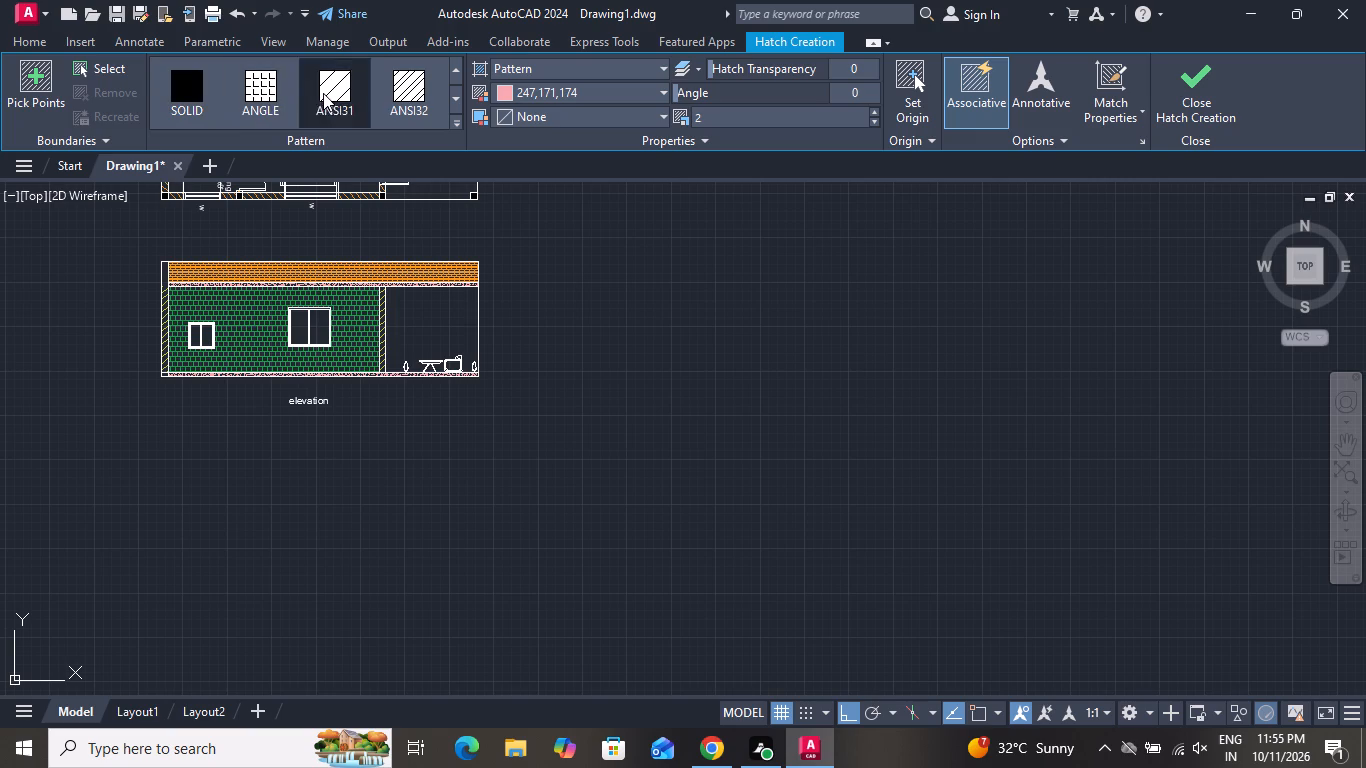
scroll(161, 295, up, 1)
scroll(161, 295, down, 1)
scroll(161, 295, up, 1)
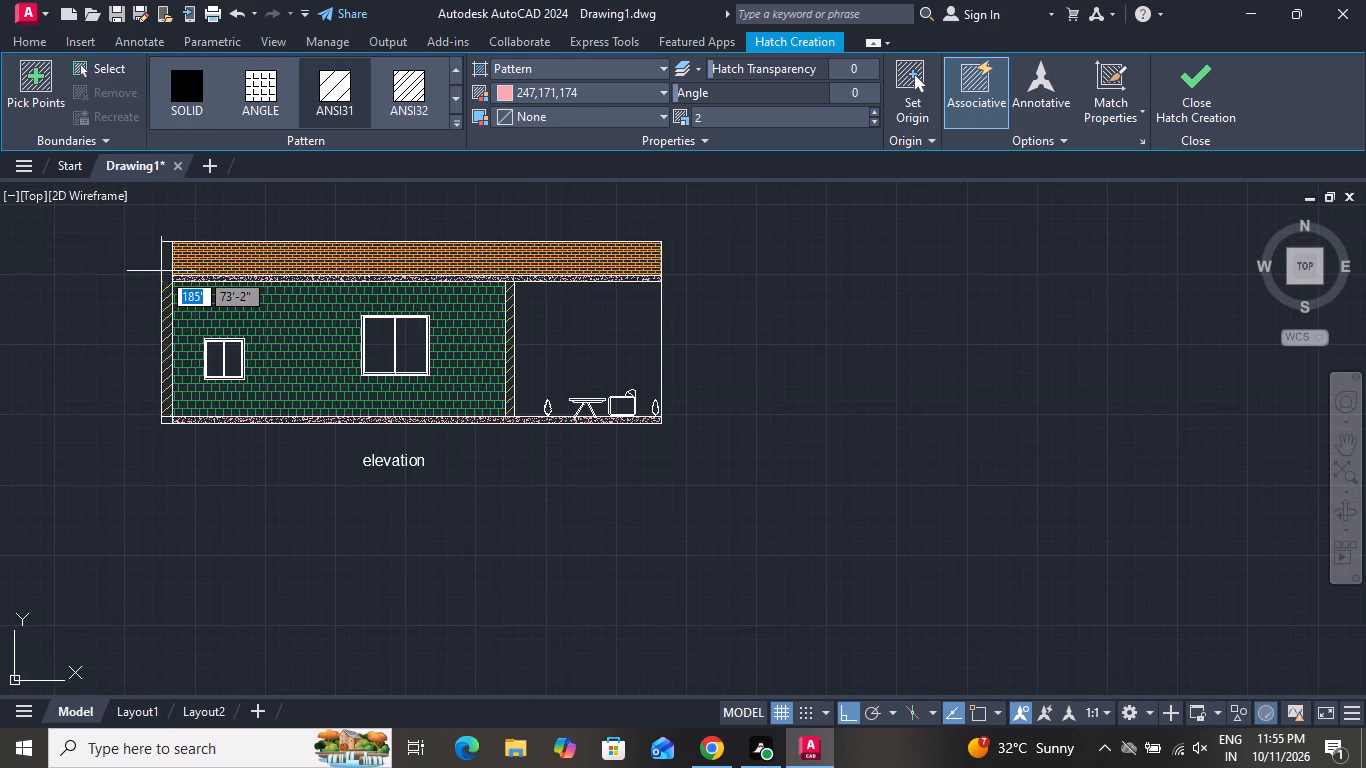
click(162, 269)
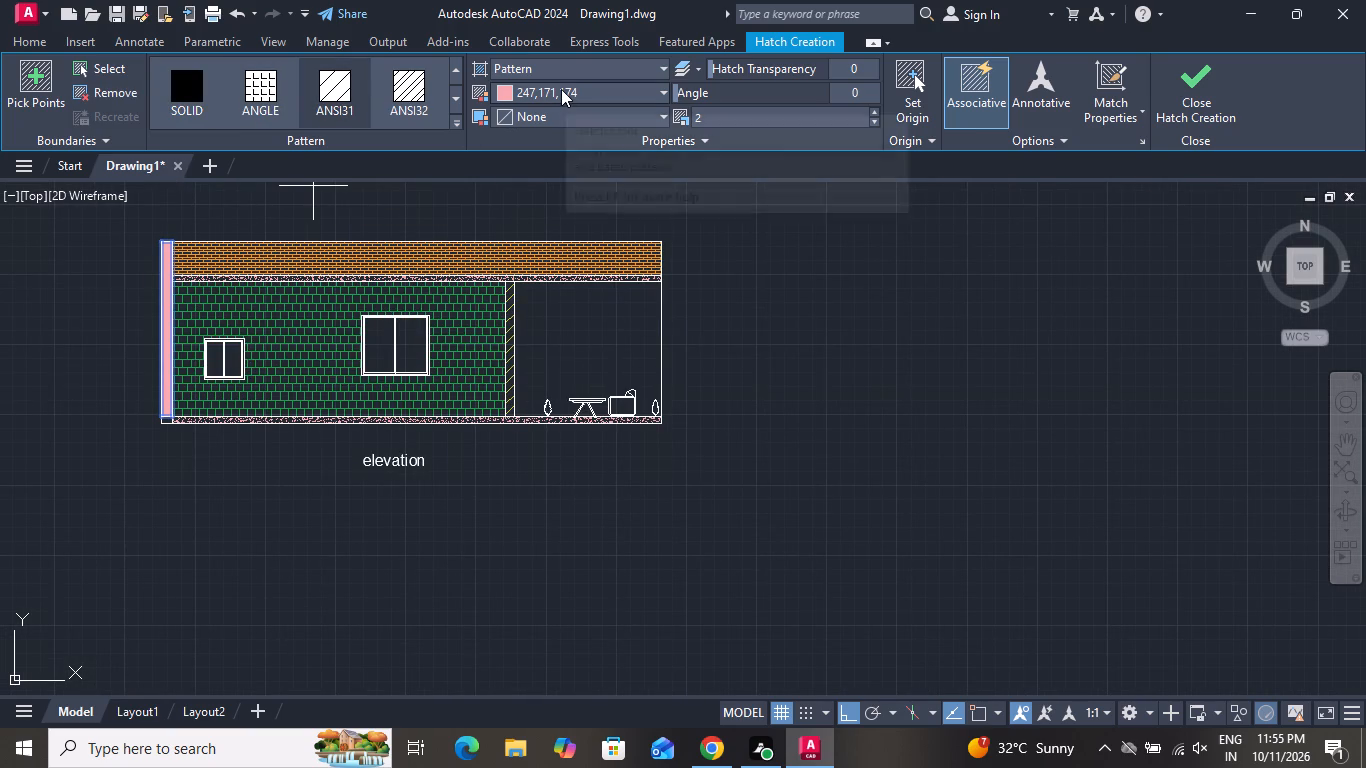
Set the end wall hatch's colour to 248,153,30 and its scale to 61, and finish the hatch.
click(561, 89)
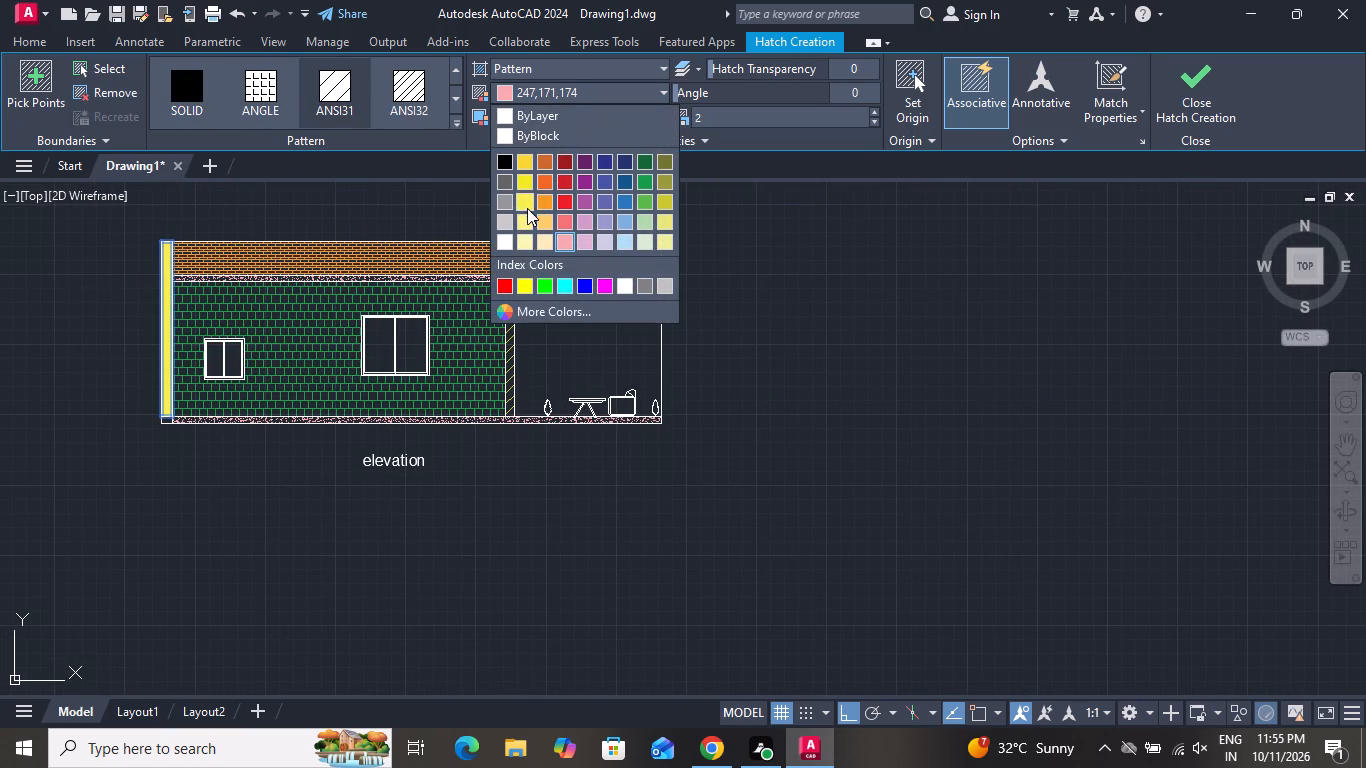
click(545, 201)
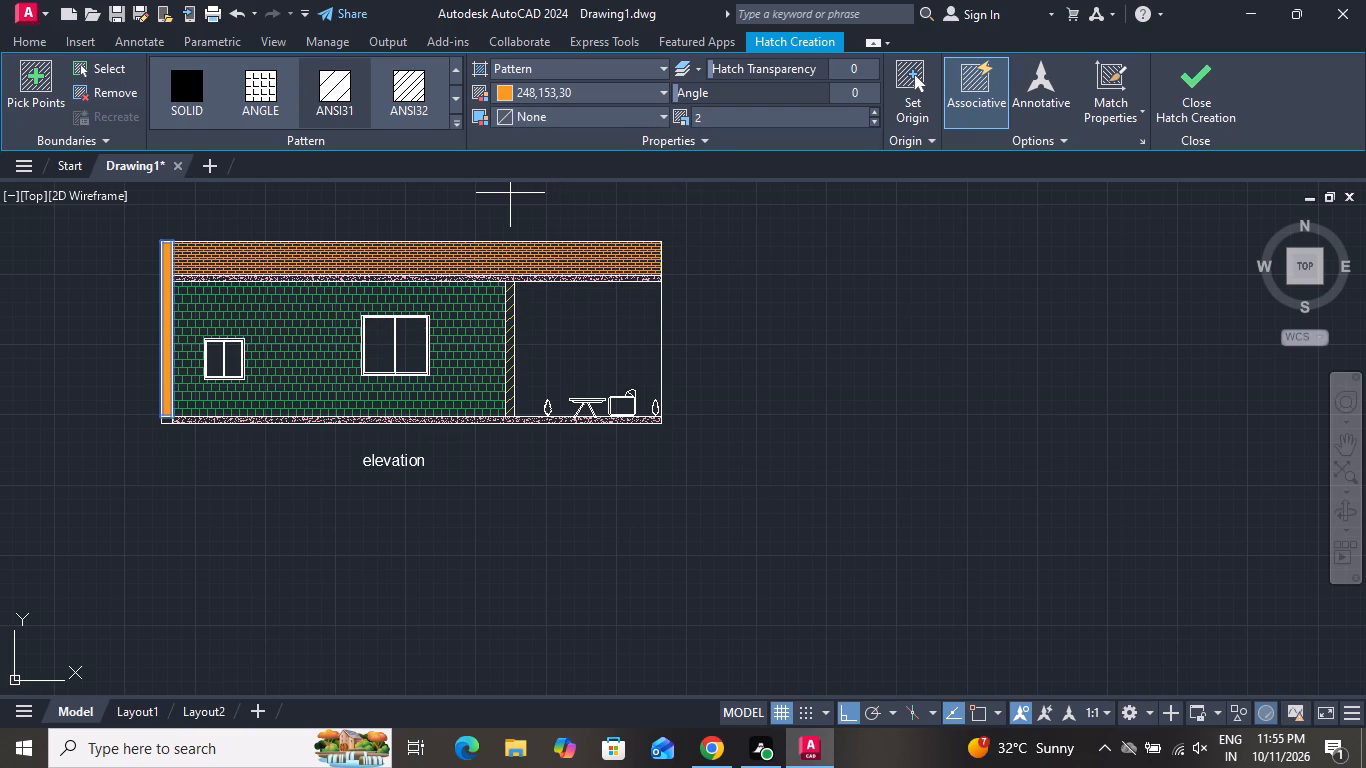
click(878, 113)
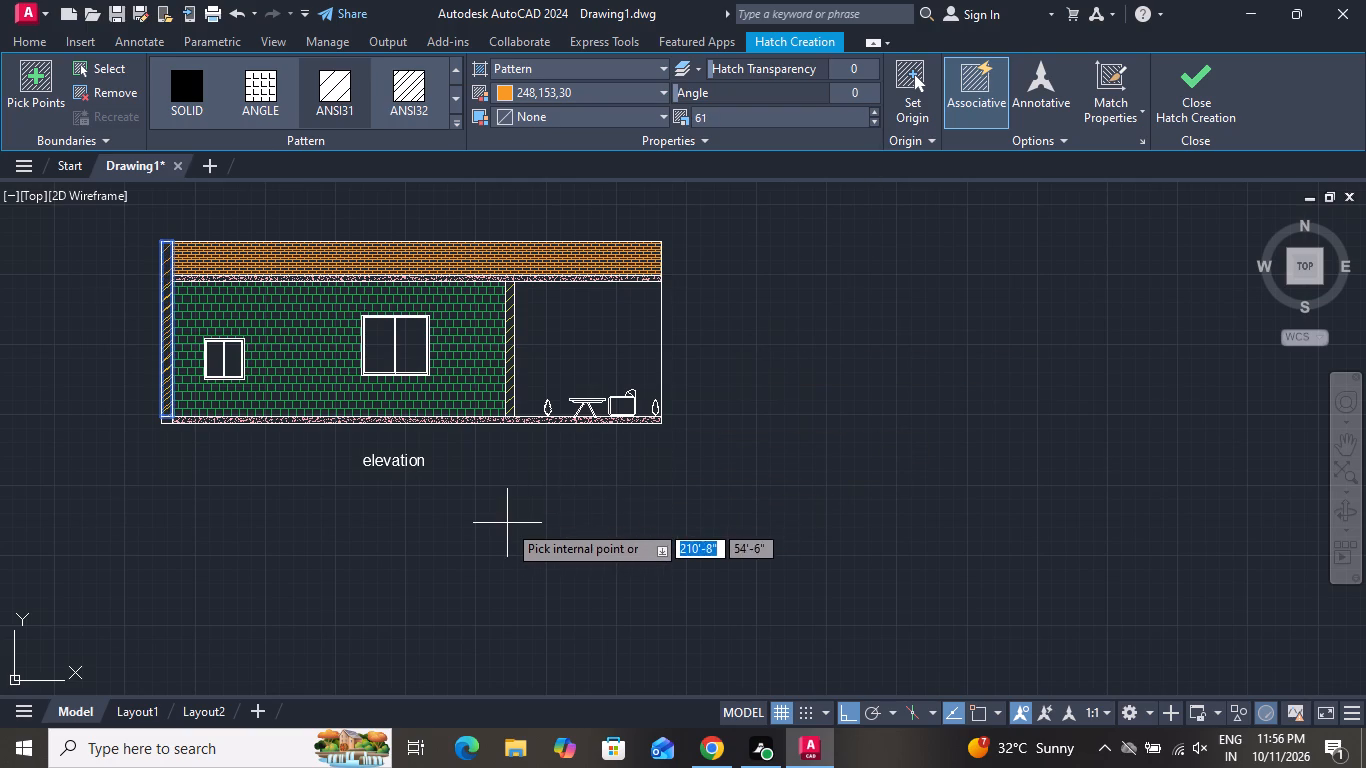
right_drag(505, 524, 483, 520)
click(559, 272)
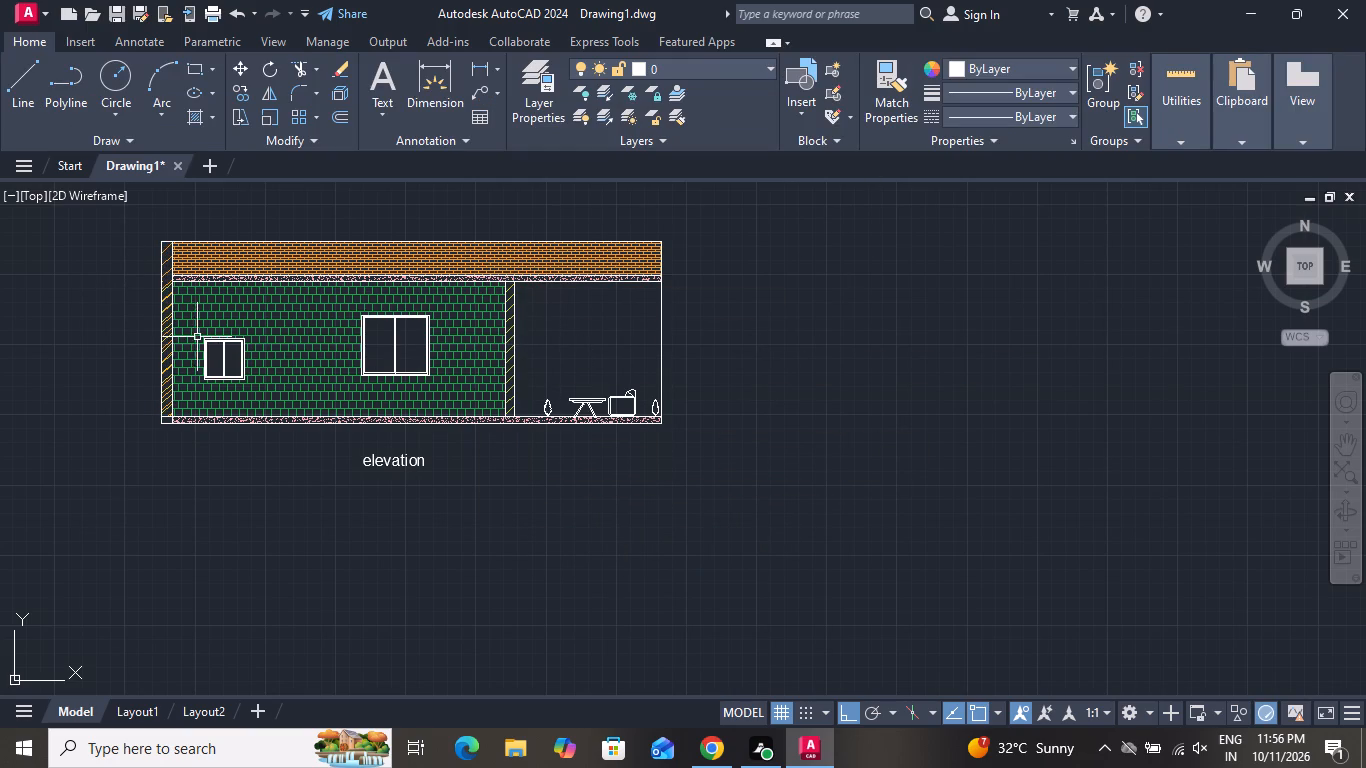
Add the multiline text "ground floor plan" below the staircase of the original, unrotated floor plan.
scroll(222, 357, down, 2)
scroll(251, 282, down, 1)
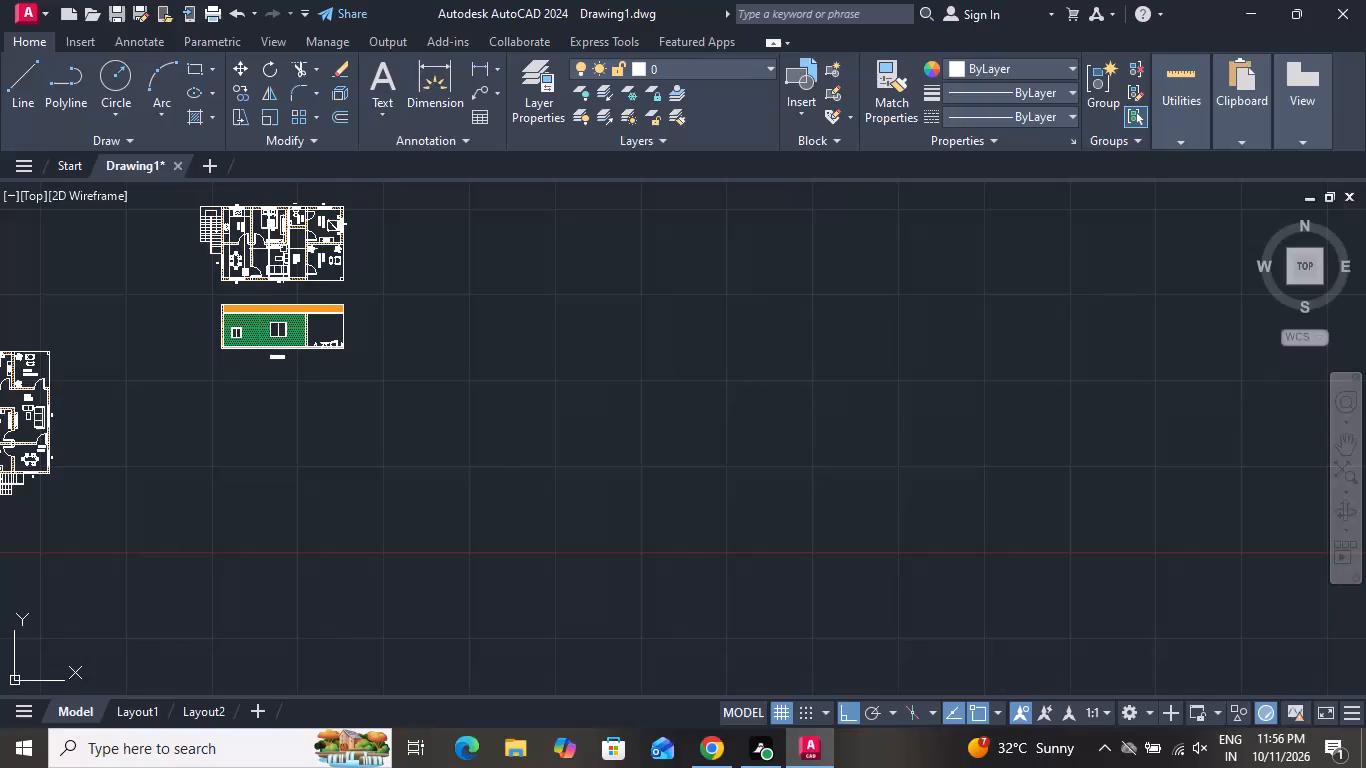
scroll(254, 354, up, 1)
scroll(260, 358, down, 1)
scroll(96, 405, up, 1)
scroll(97, 405, down, 1)
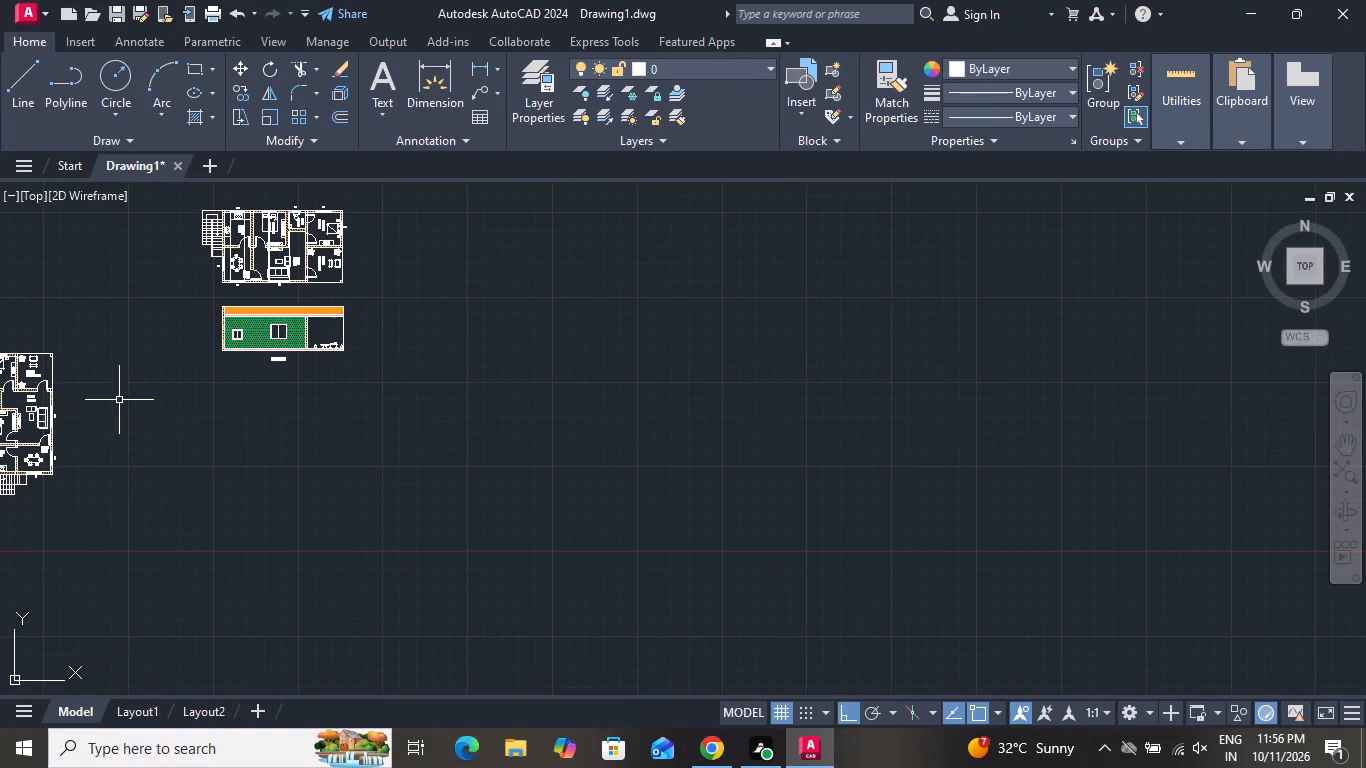
scroll(119, 398, down, 3)
scroll(84, 410, up, 7)
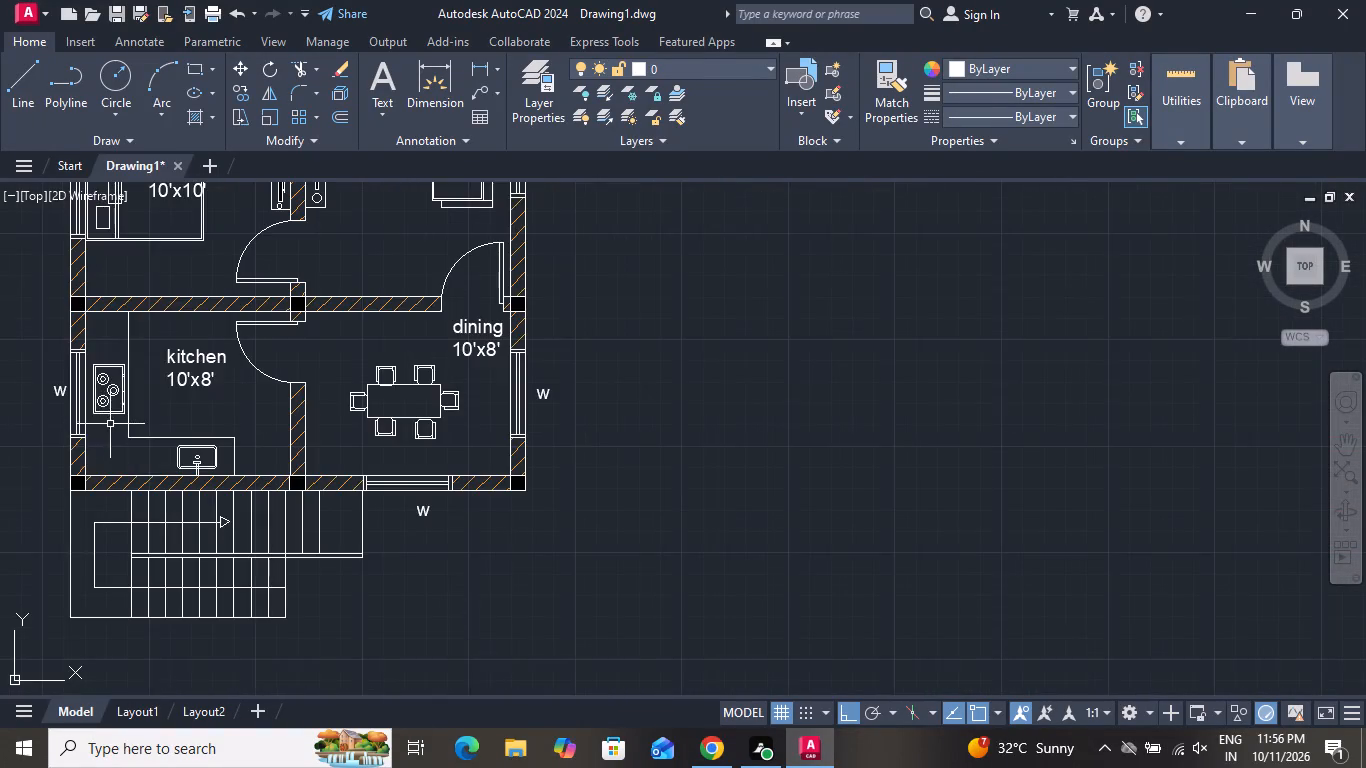
scroll(115, 428, up, 1)
scroll(115, 429, down, 4)
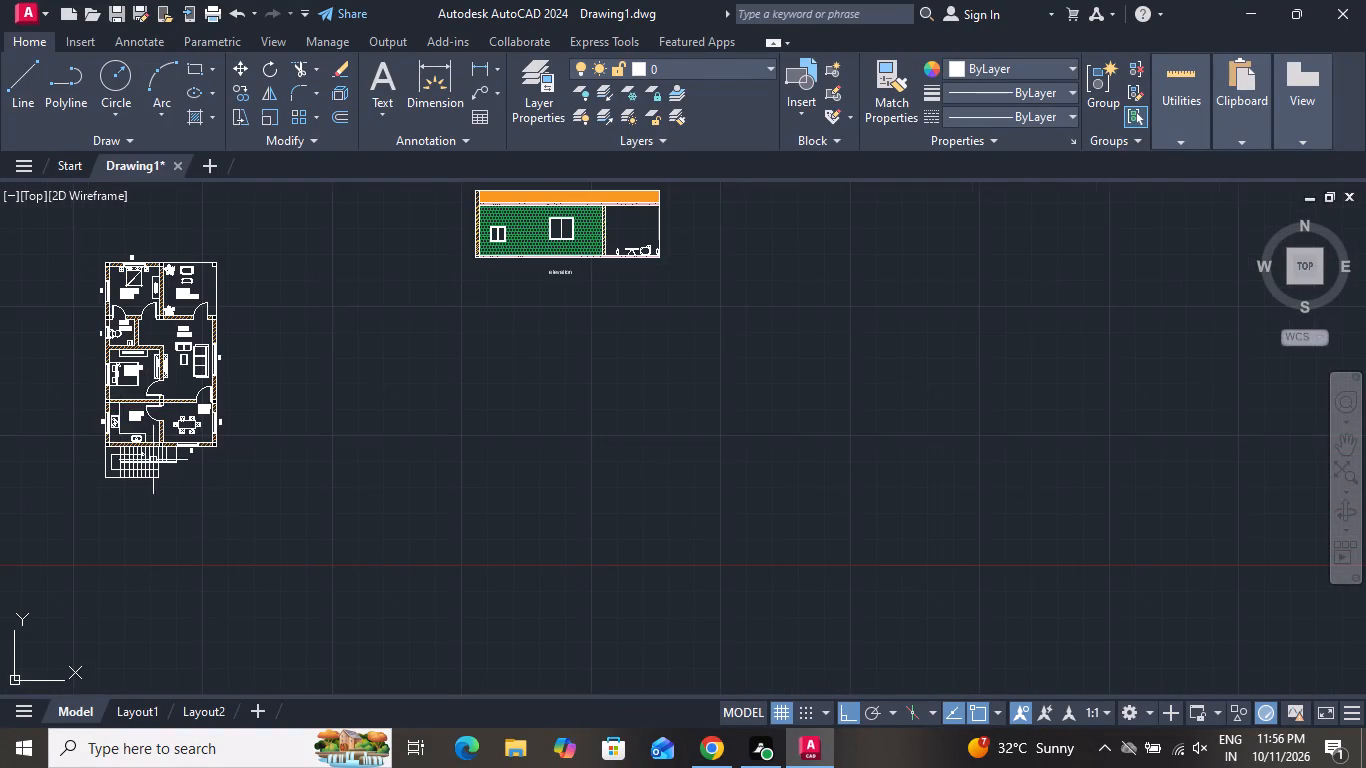
scroll(153, 463, up, 3)
scroll(191, 464, down, 2)
scroll(204, 464, up, 1)
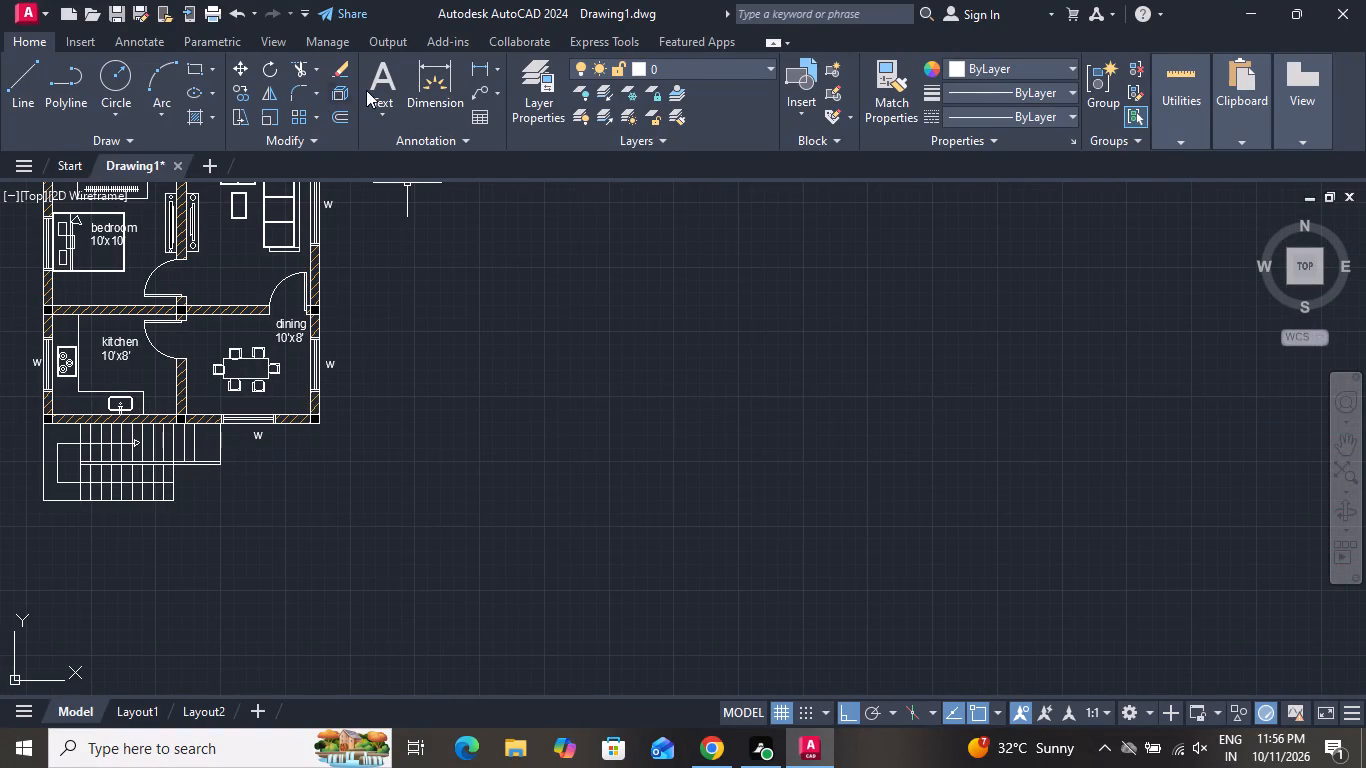
click(376, 83)
drag(96, 533, 105, 532)
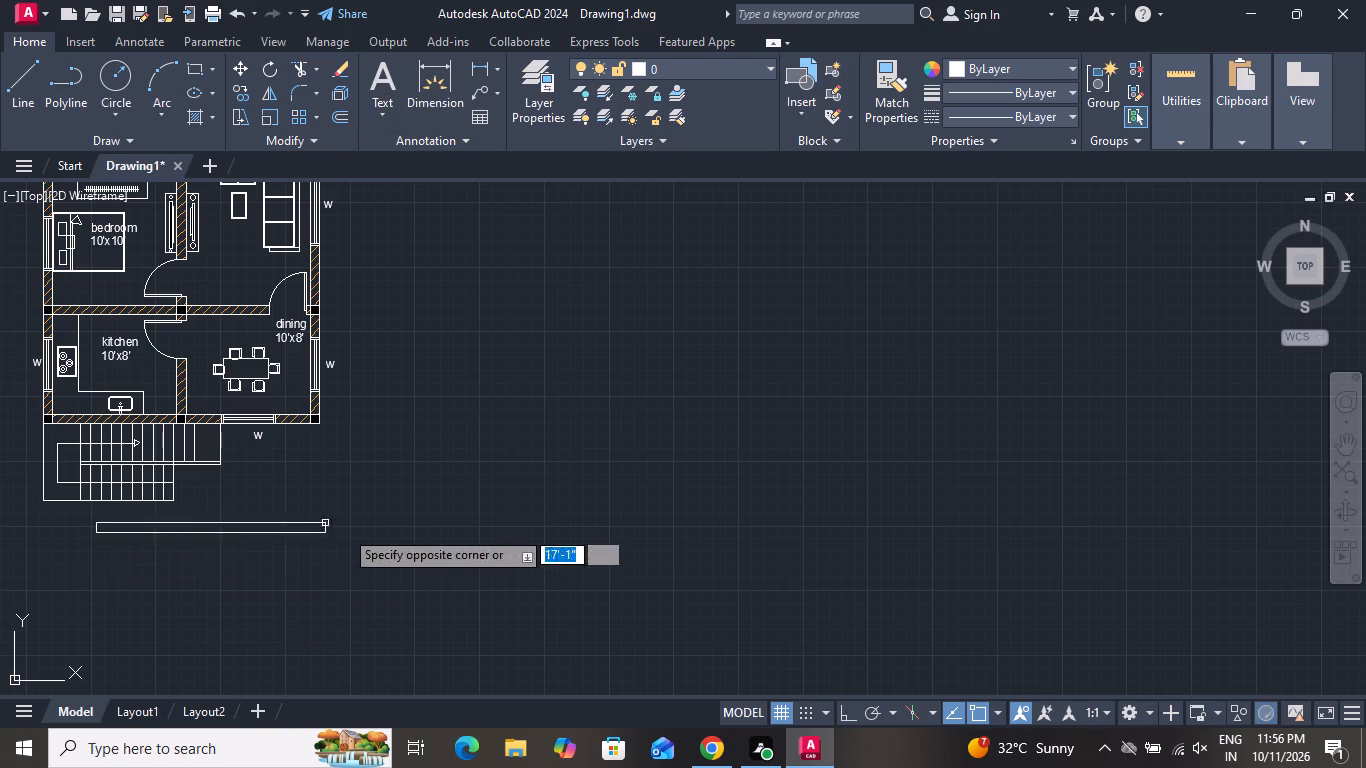
click(410, 533)
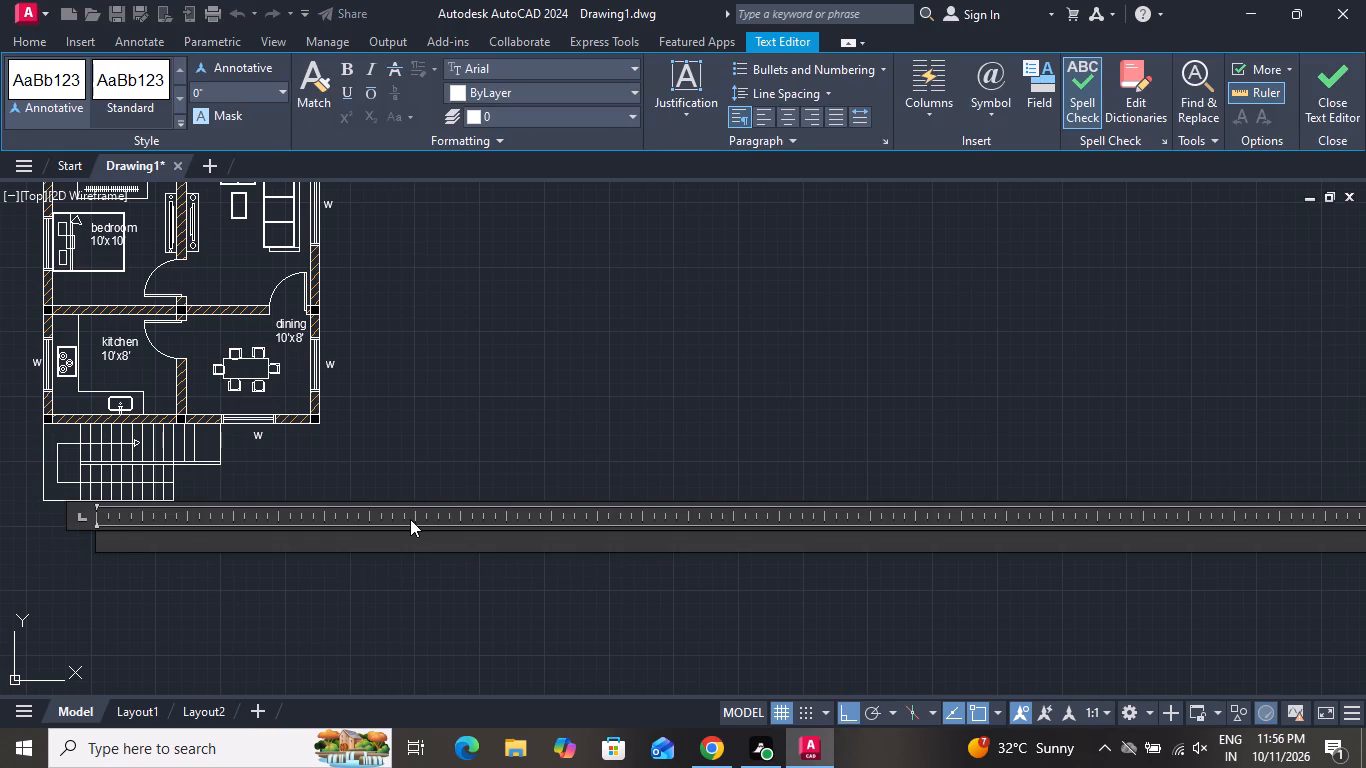
text(ground)
key(space)
text(floor)
key(space)
text(ola)
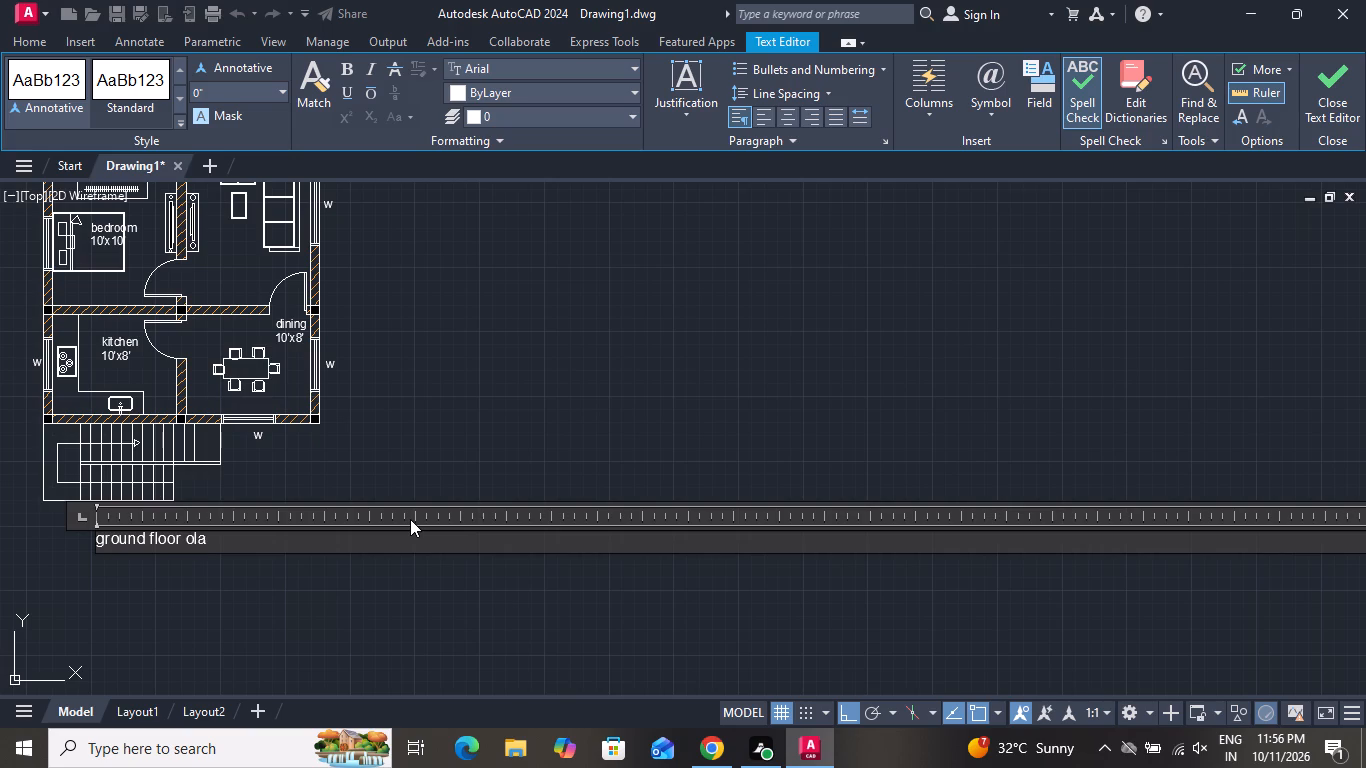
key(BackSpace)
key(BackSpace)
key(BackSpace)
key(o)
key(BackSpace)
key(p)
text(lan)
click(261, 578)
Set the text height of the "ground floor plan" label to 15".
scroll(58, 527, up, 2)
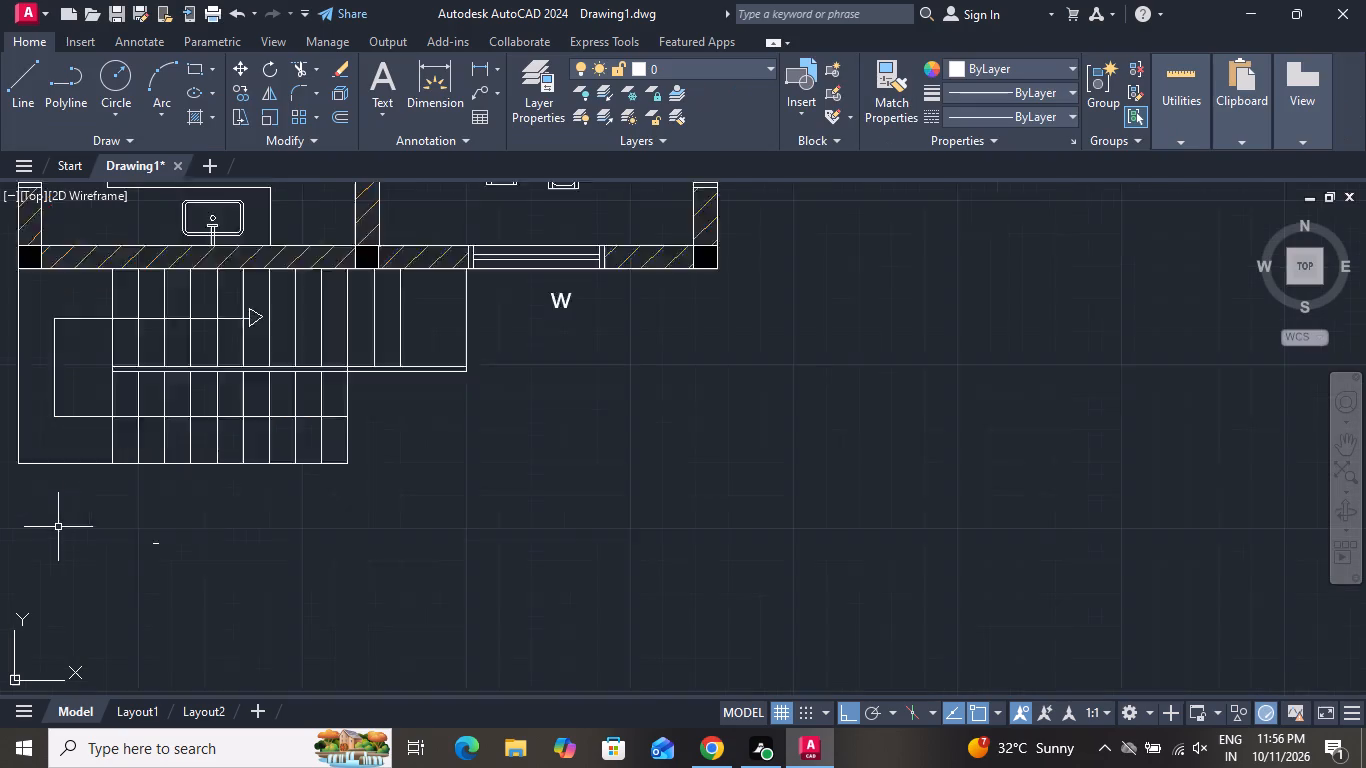
scroll(58, 527, up, 1)
scroll(224, 563, up, 1)
click(237, 540)
click(167, 584)
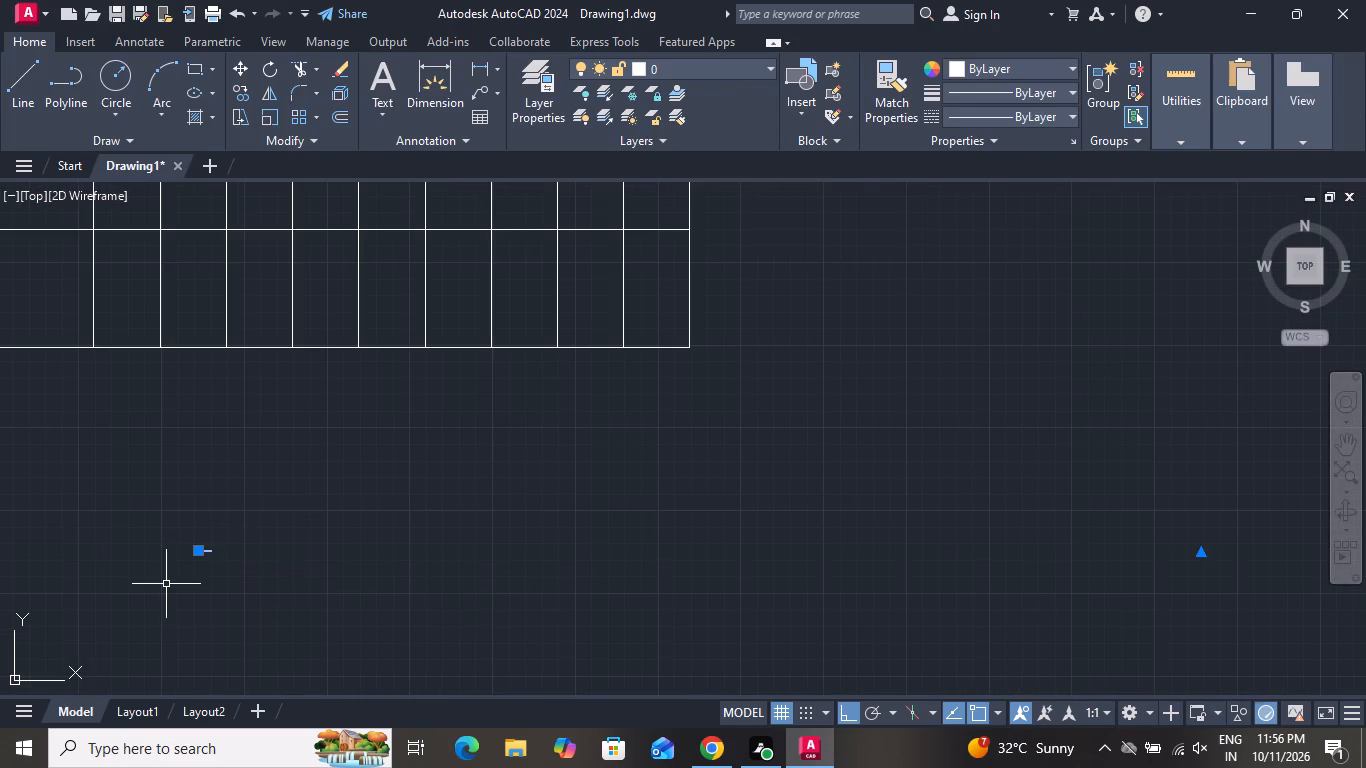
right_click(166, 584)
click(207, 554)
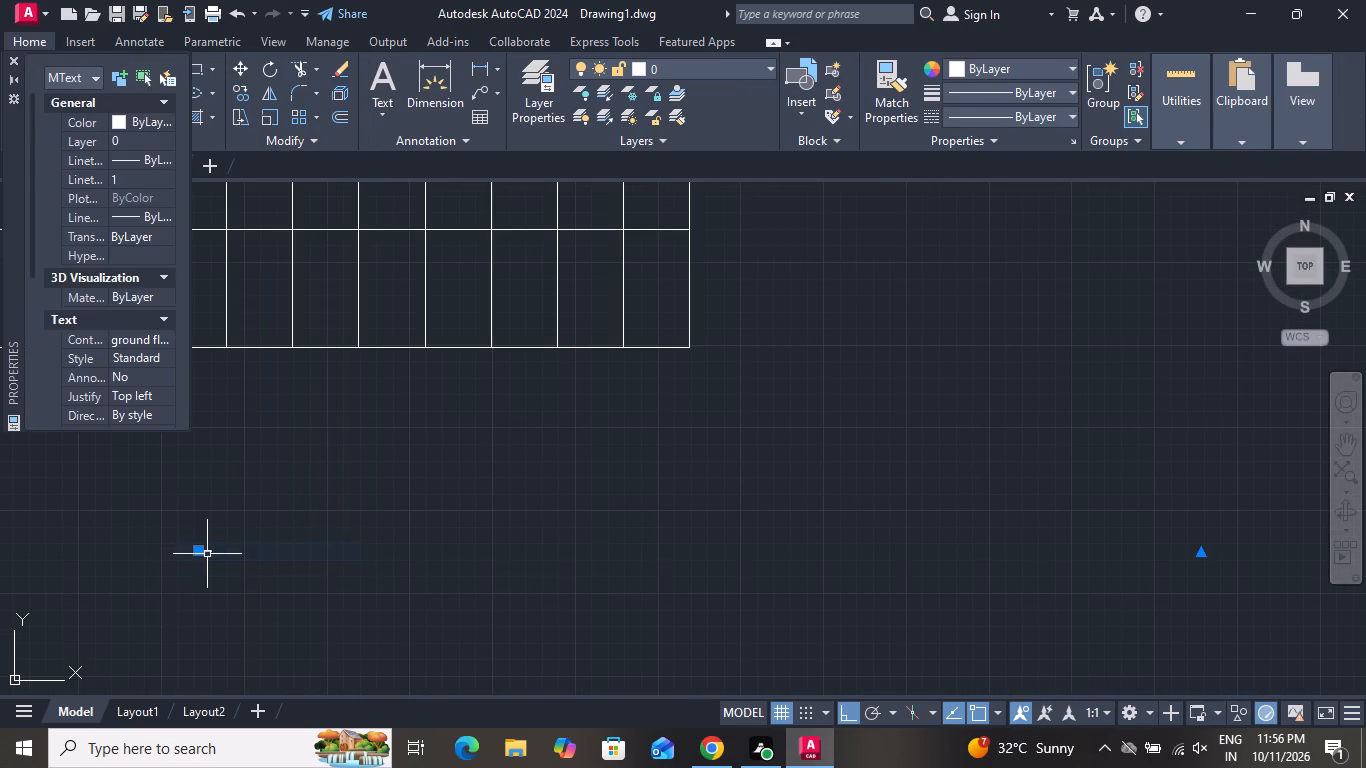
scroll(144, 393, down, 2)
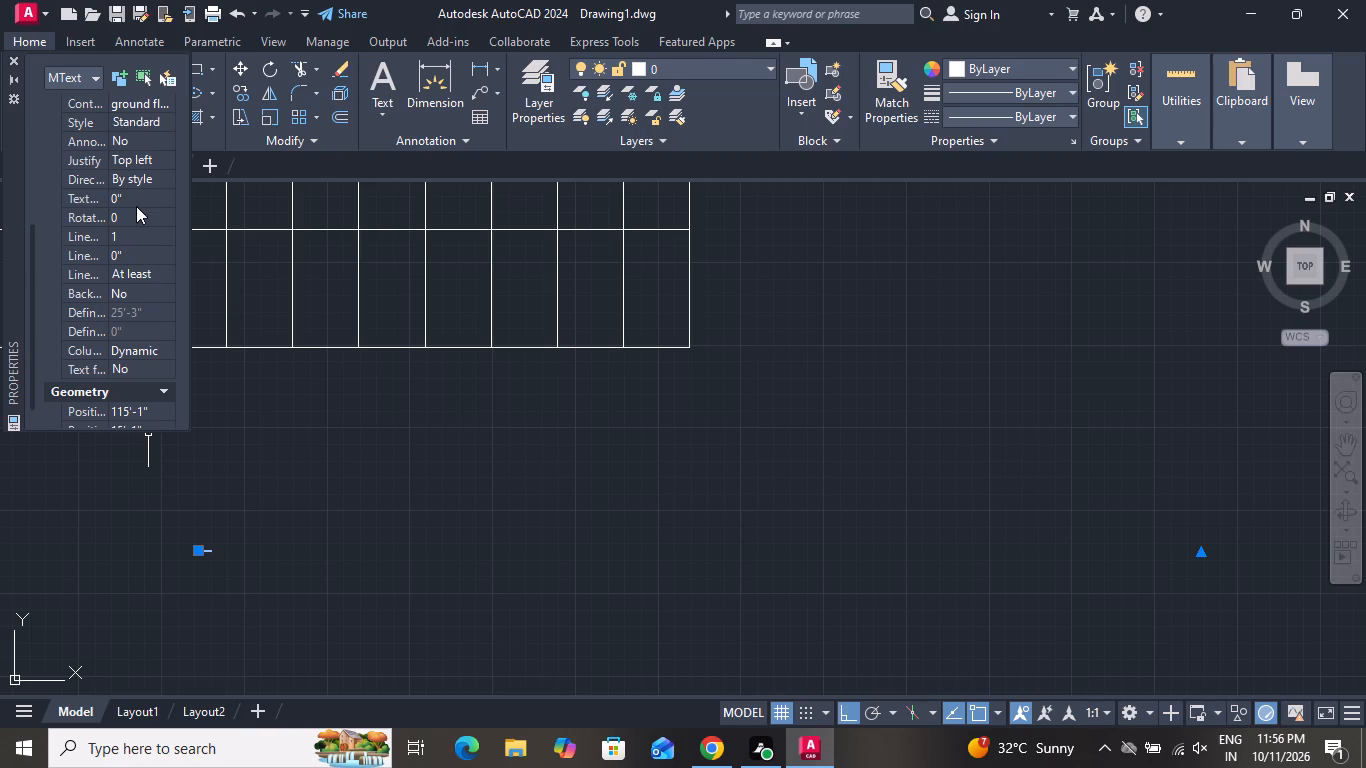
click(135, 196)
key(BackSpace)
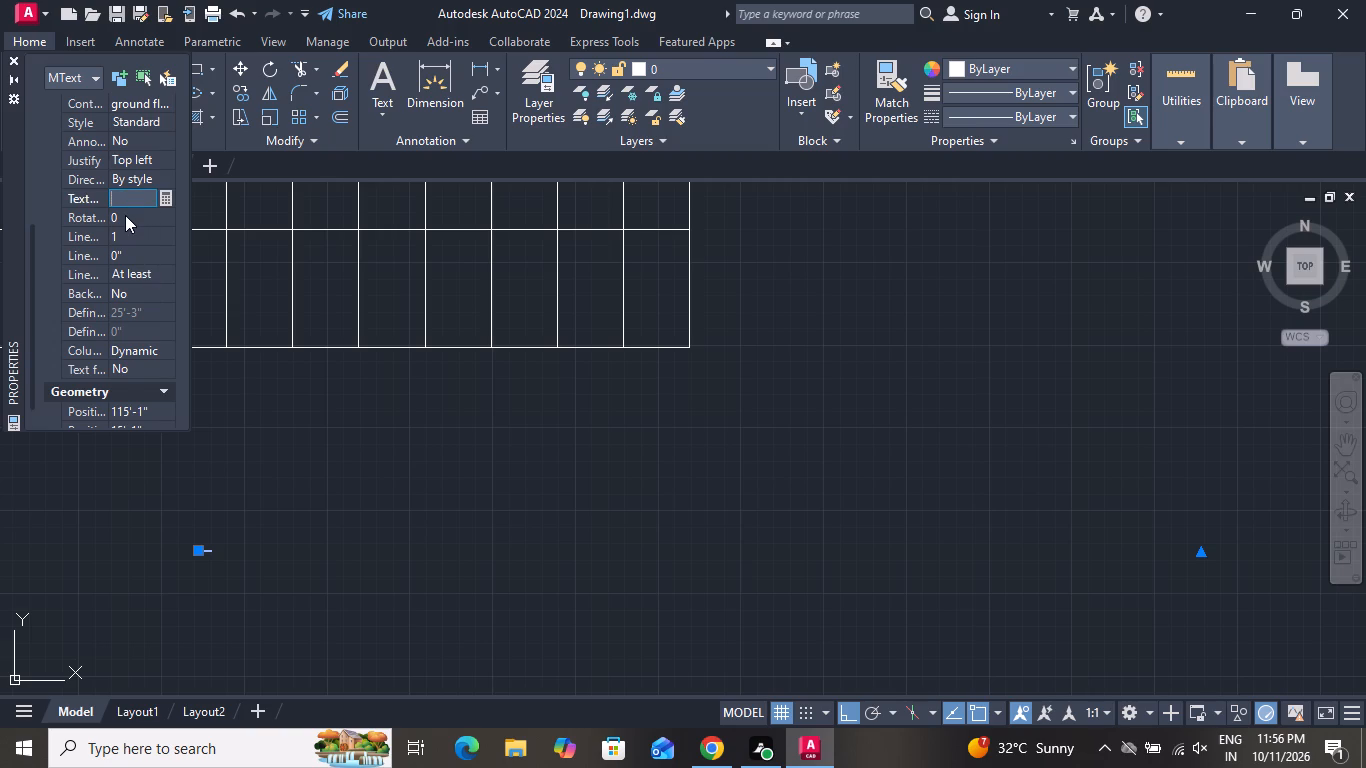
key(1)
key(5)
key(shift+quotedbl)
click(10, 61)
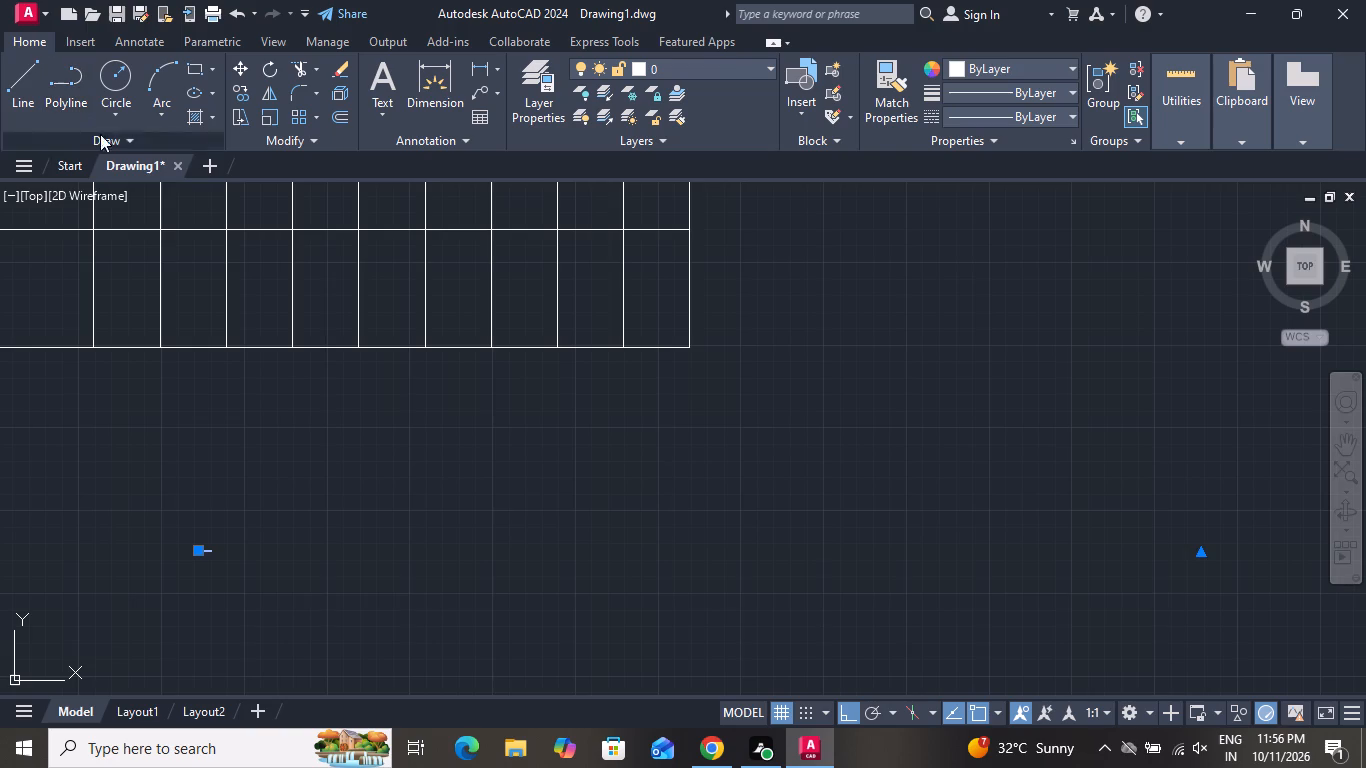
Move the elevation together with its title next to the original floor plan, beside the portico and hall, with Ortho off.
scroll(182, 237, down, 1)
scroll(196, 264, up, 1)
scroll(202, 271, down, 3)
scroll(263, 344, down, 2)
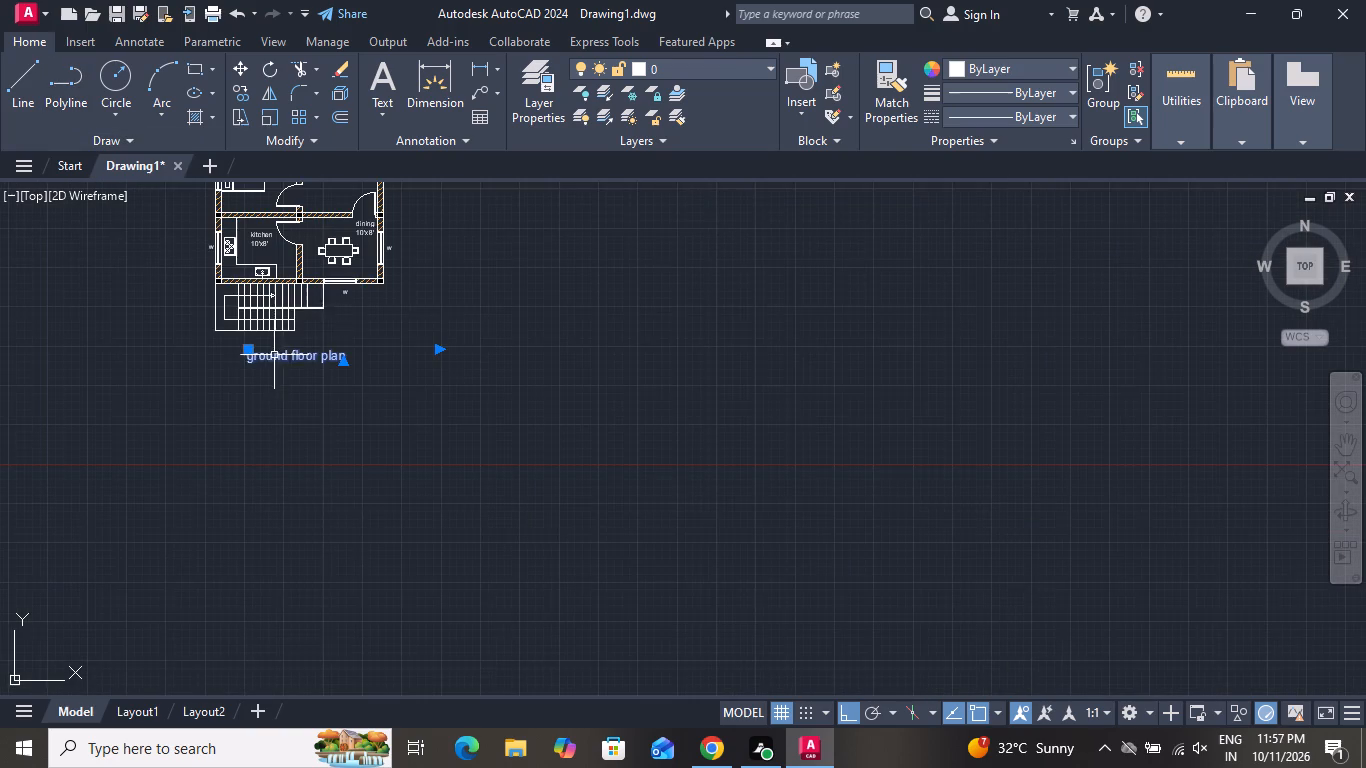
scroll(278, 362, down, 2)
scroll(307, 201, up, 1)
scroll(336, 270, down, 2)
scroll(426, 223, up, 3)
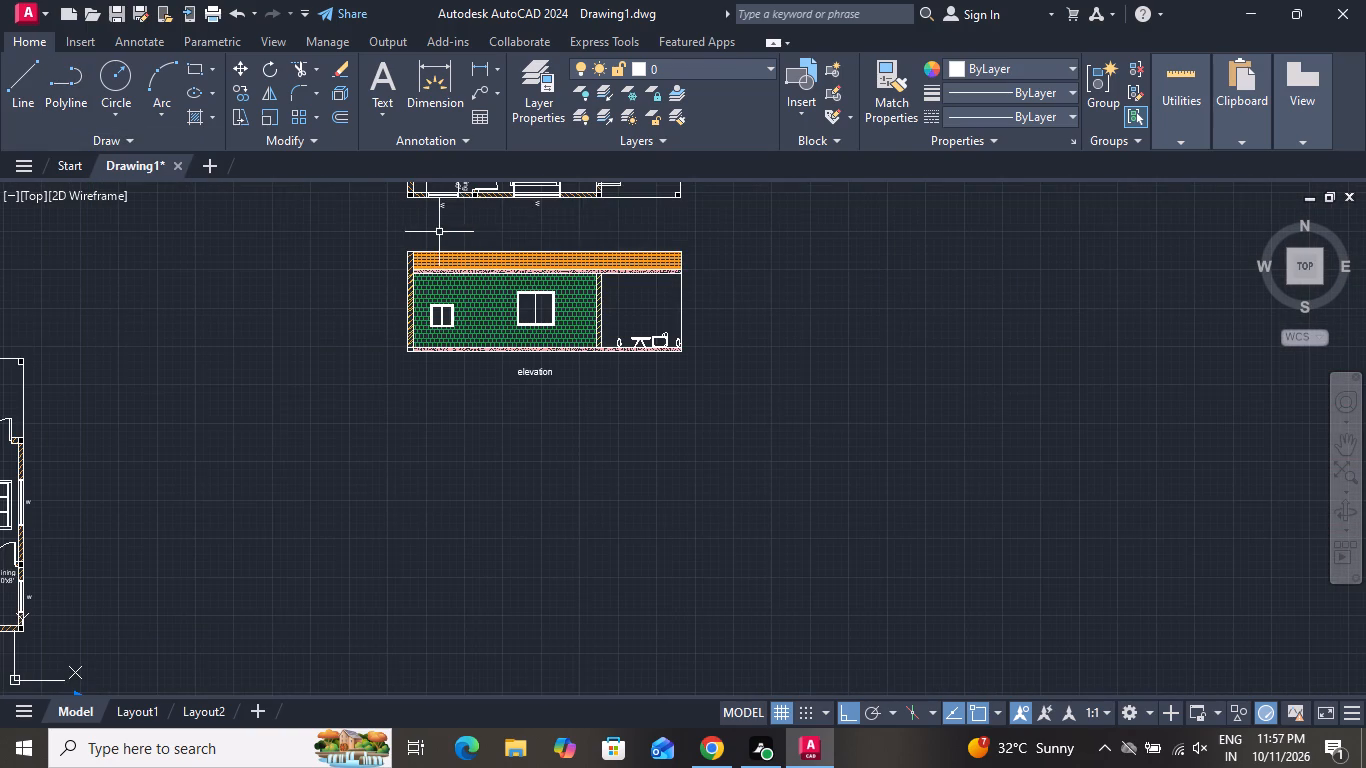
click(737, 224)
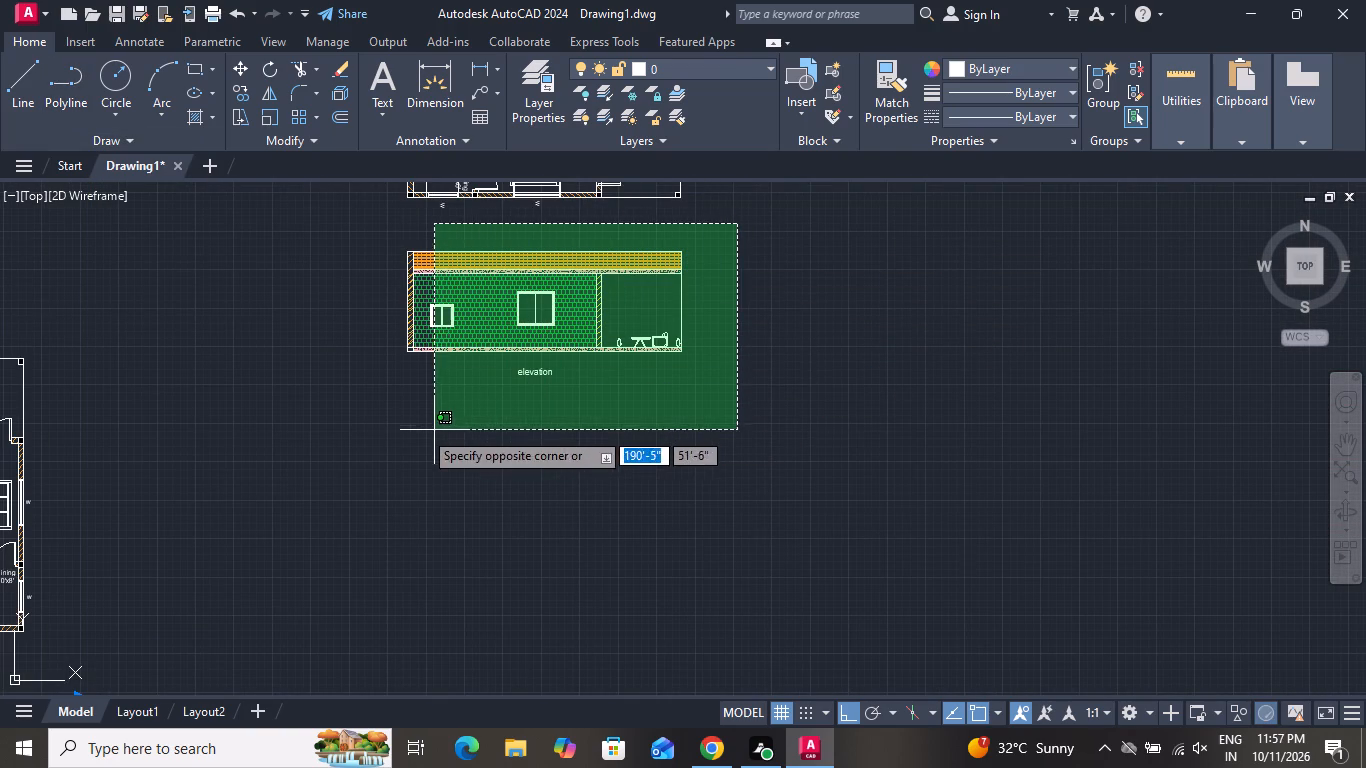
click(381, 418)
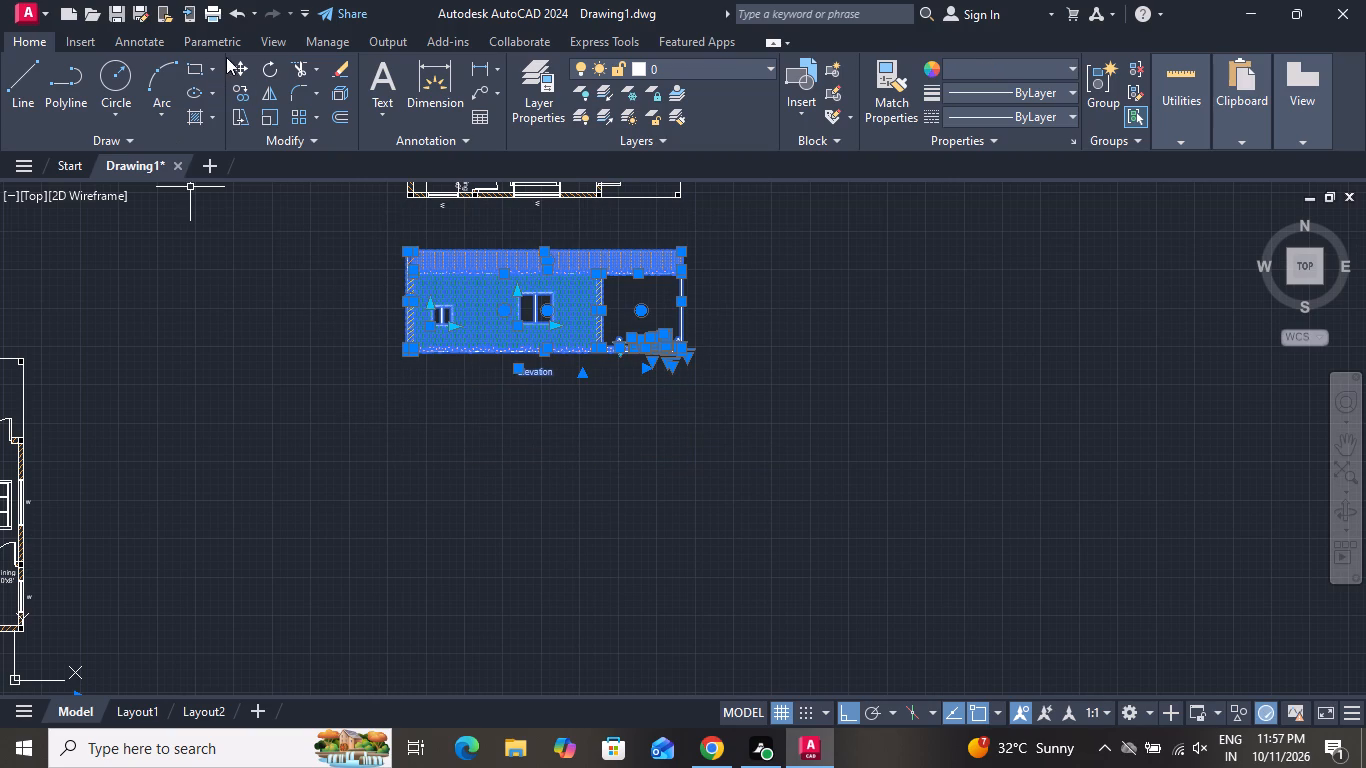
click(229, 60)
click(392, 338)
scroll(210, 544, down, 2)
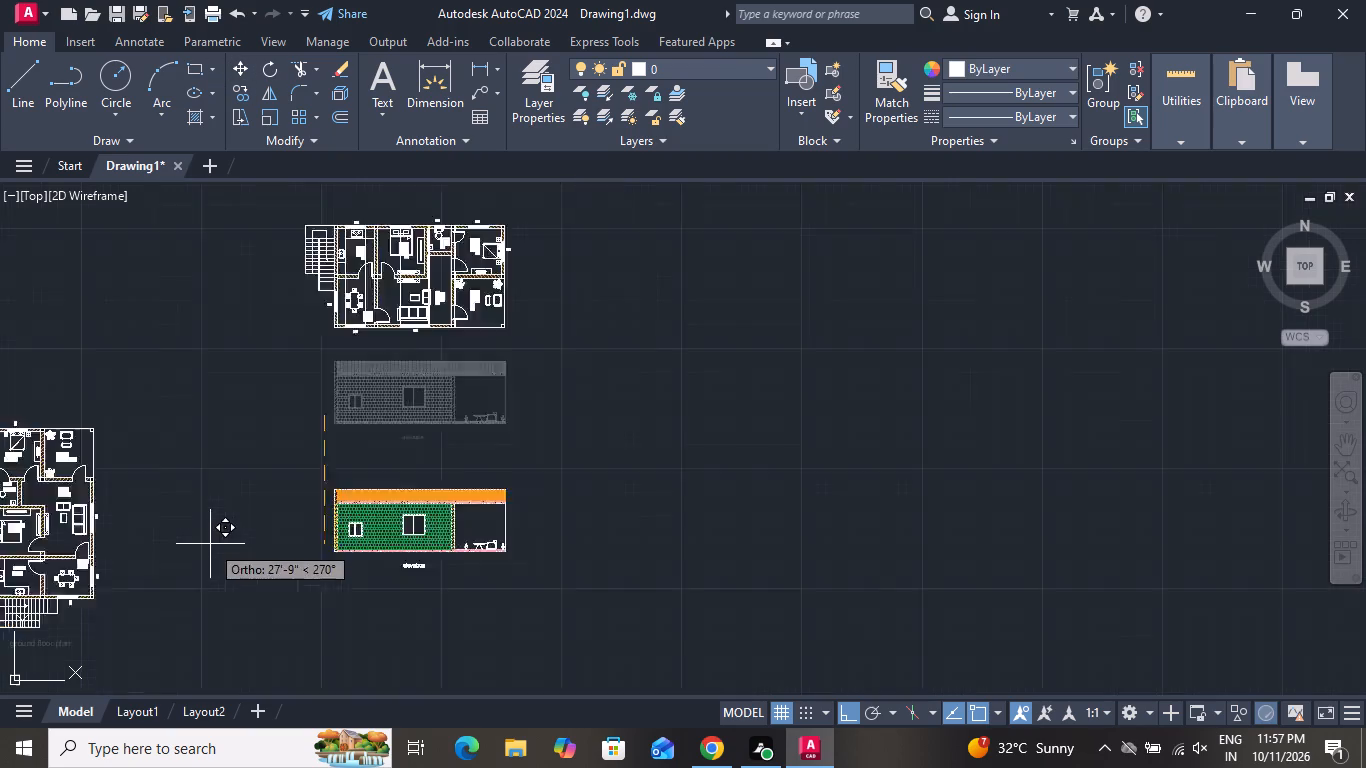
scroll(210, 544, down, 1)
click(856, 716)
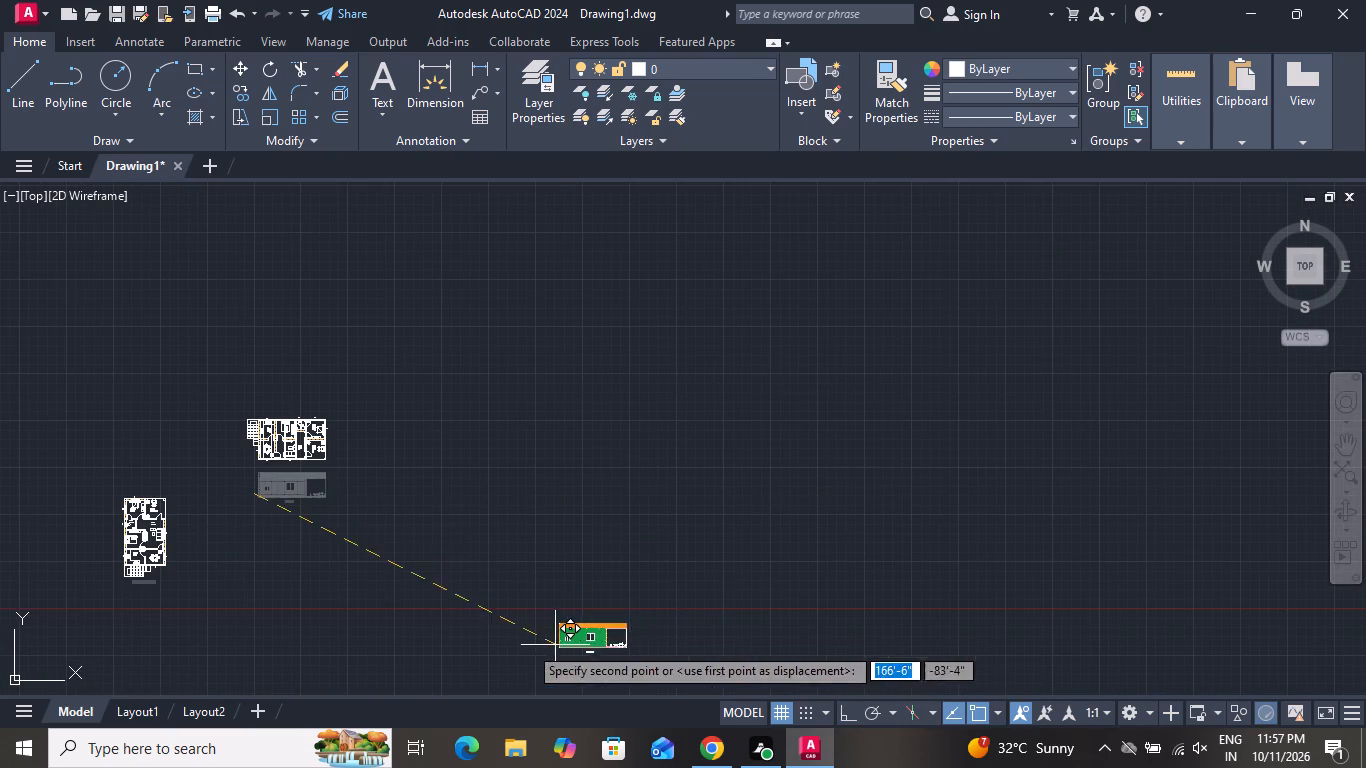
scroll(130, 507, up, 2)
scroll(213, 562, down, 1)
scroll(213, 562, up, 2)
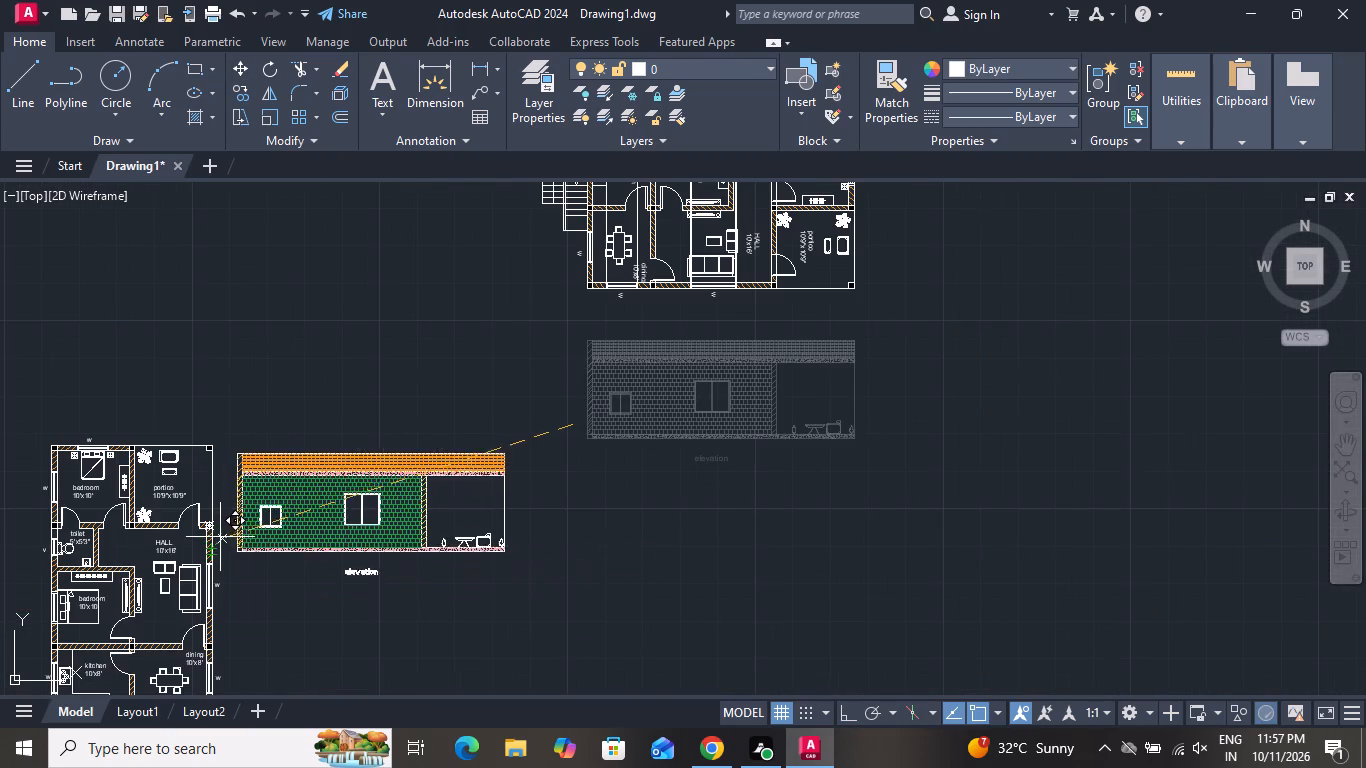
click(217, 533)
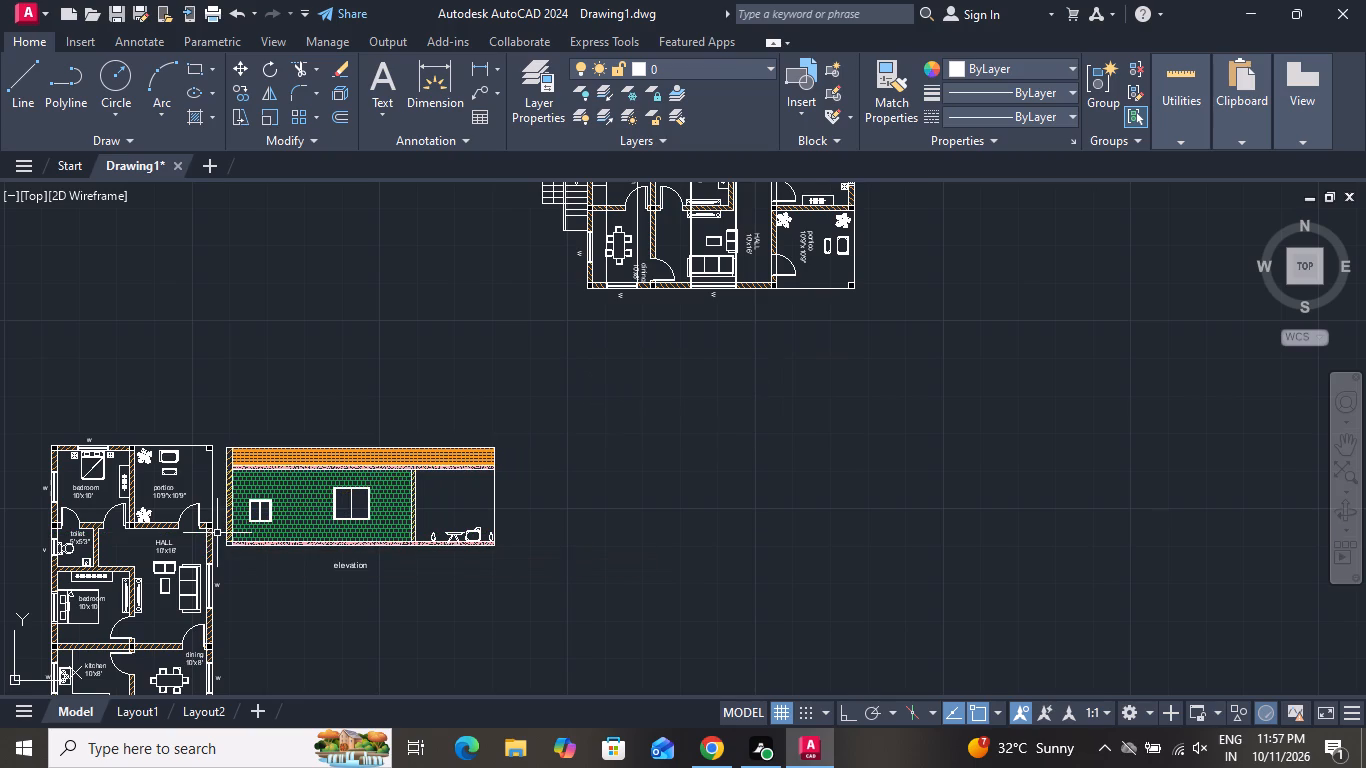
Add a linear dimension for the original floor plan's overall width, just above the top bedroom and portico.
scroll(406, 472, up, 2)
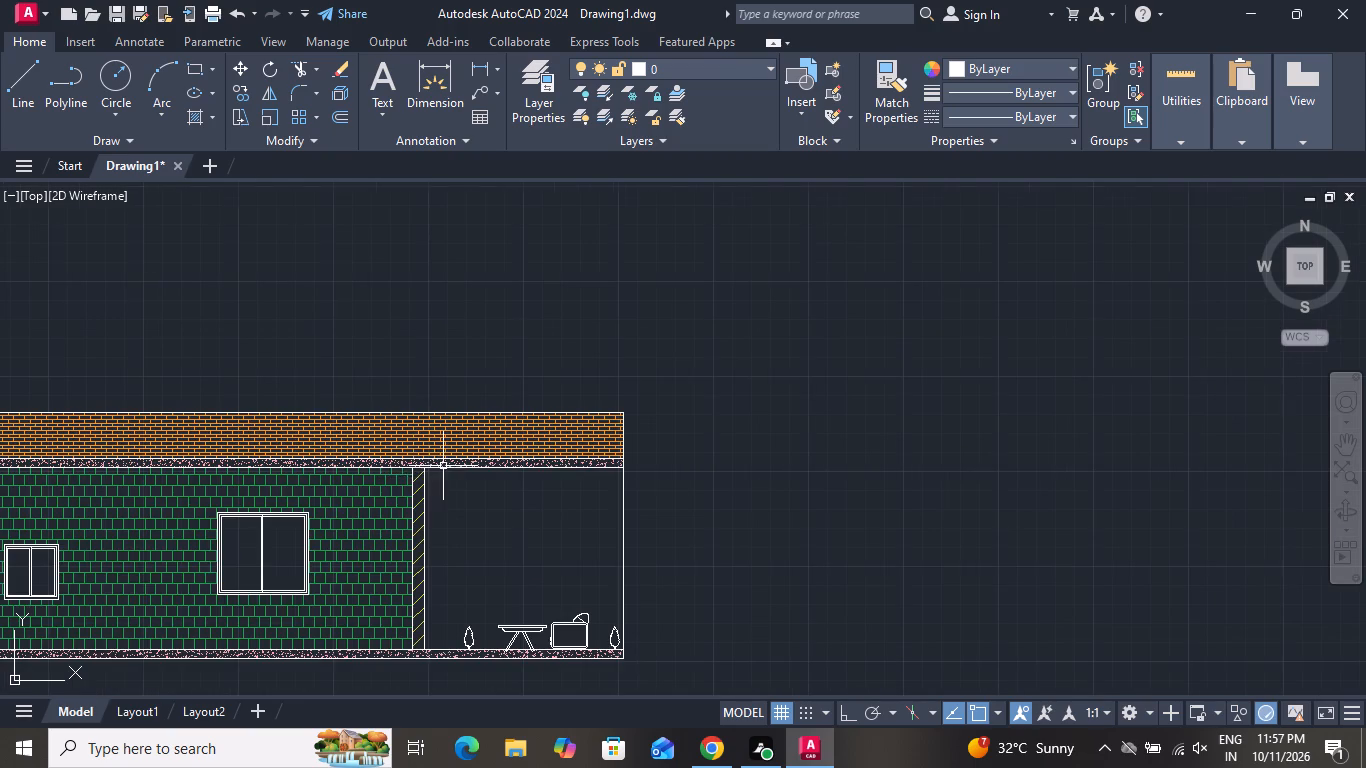
scroll(446, 468, down, 2)
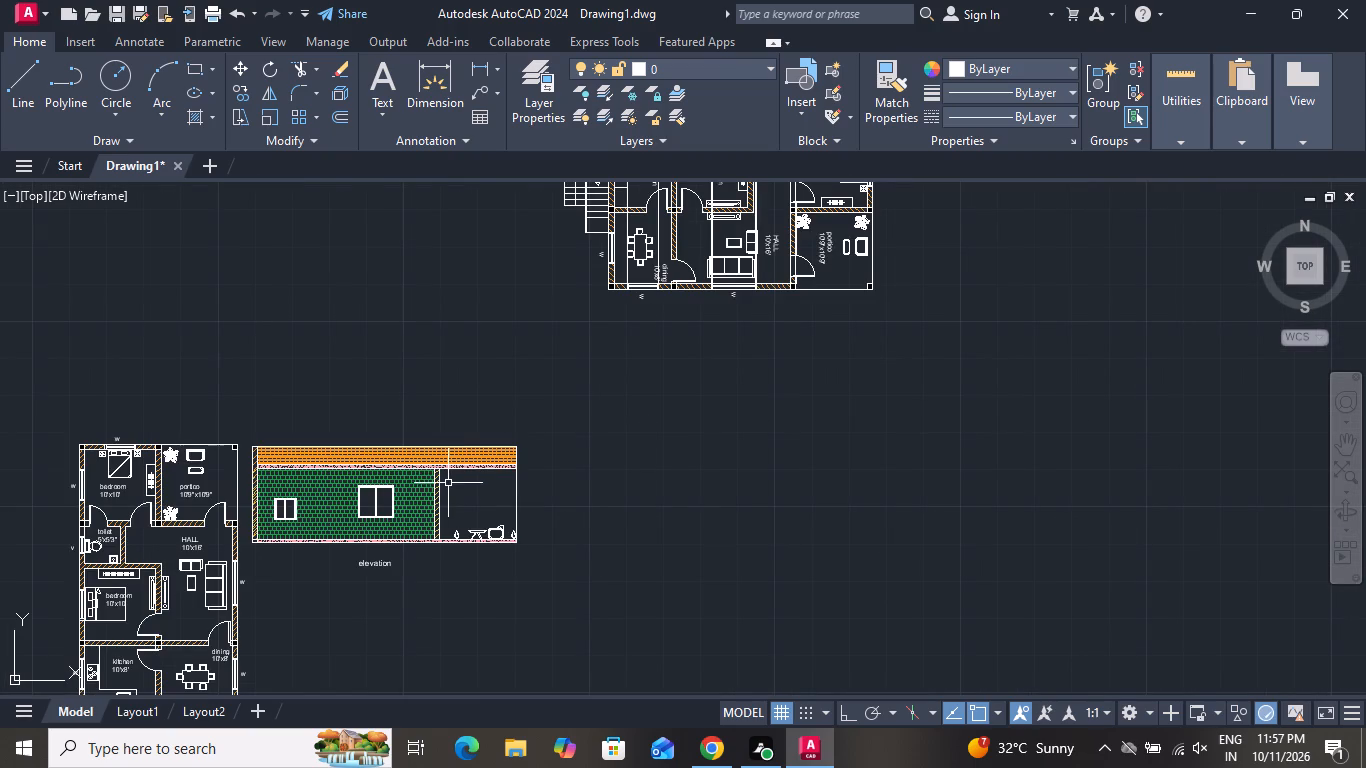
scroll(377, 520, down, 2)
scroll(283, 478, up, 2)
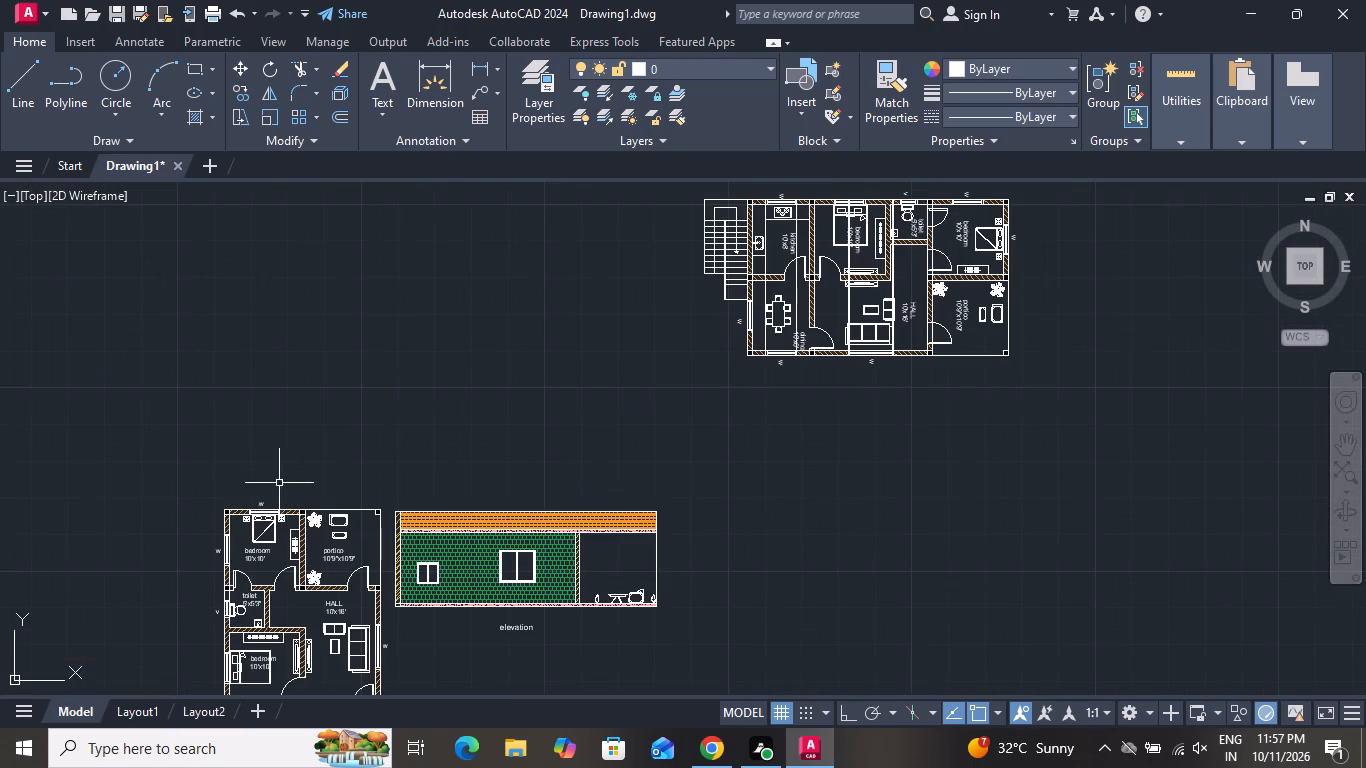
click(477, 65)
scroll(186, 562, up, 2)
scroll(307, 448, up, 4)
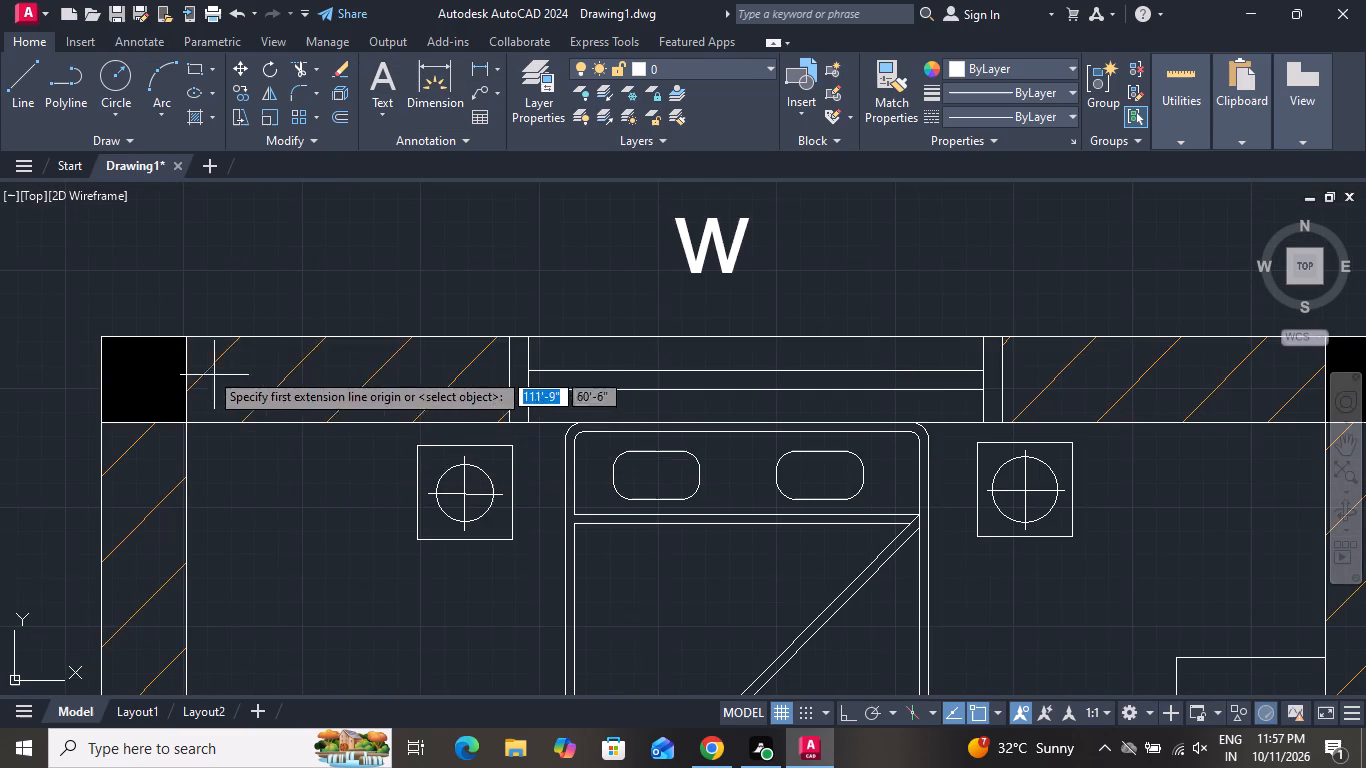
click(106, 337)
scroll(499, 482, down, 3)
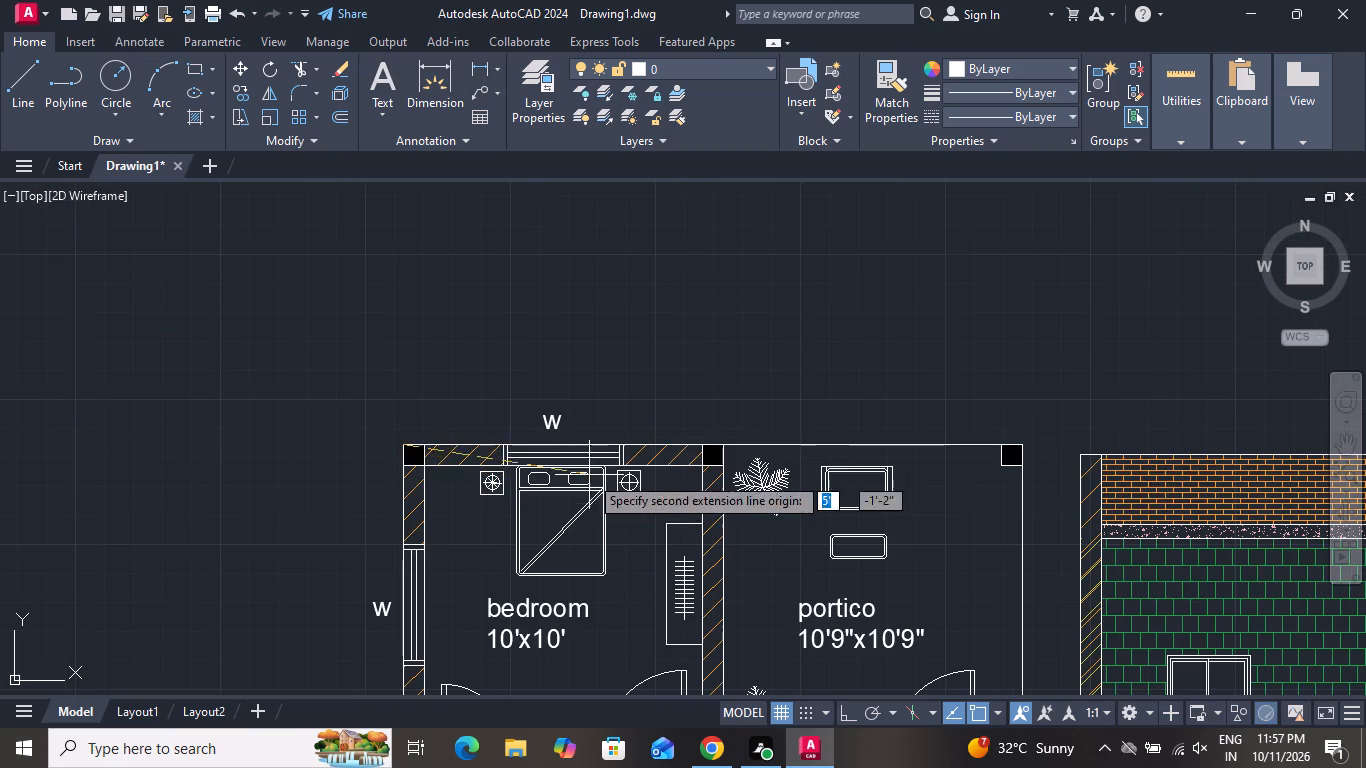
click(1022, 443)
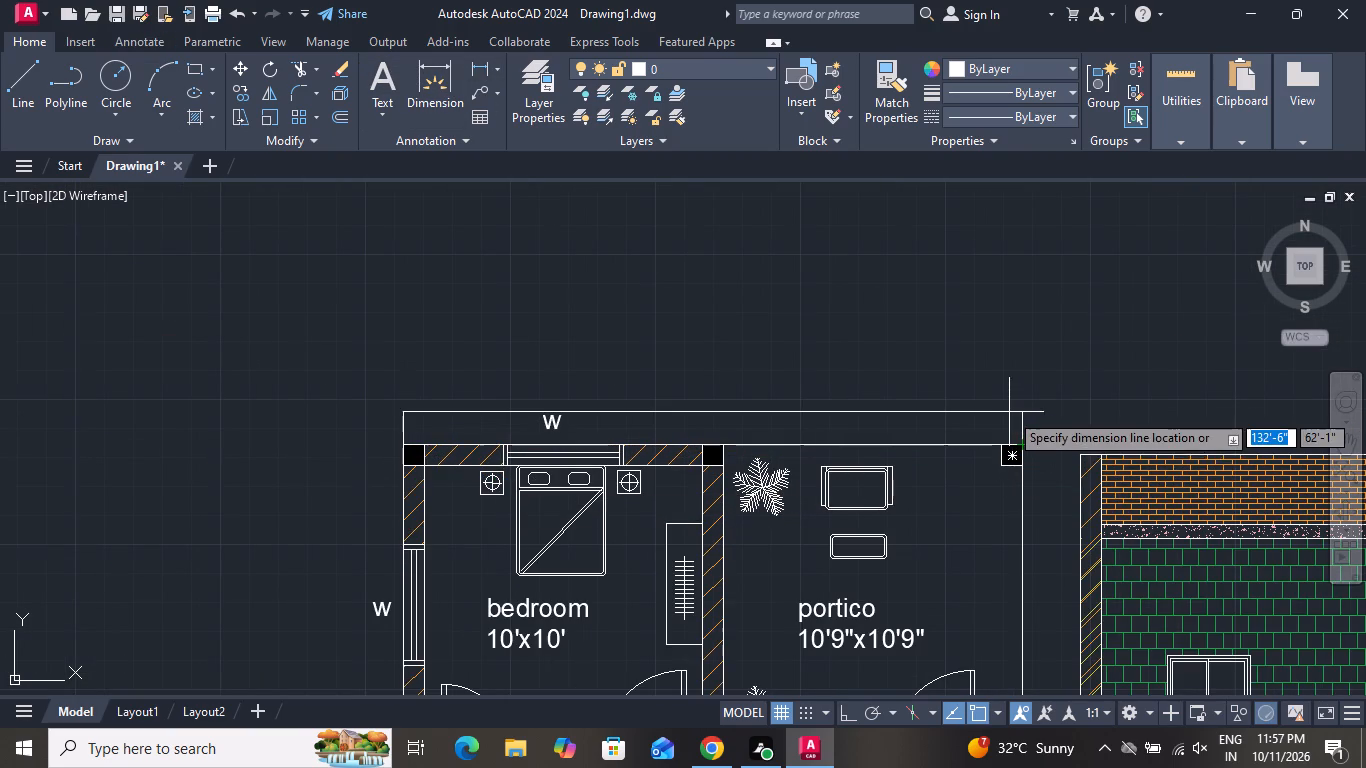
click(1009, 412)
Modify the Standard dimension style to a text height and arrow size of 0'-10.18" each, and set it current.
text(d)
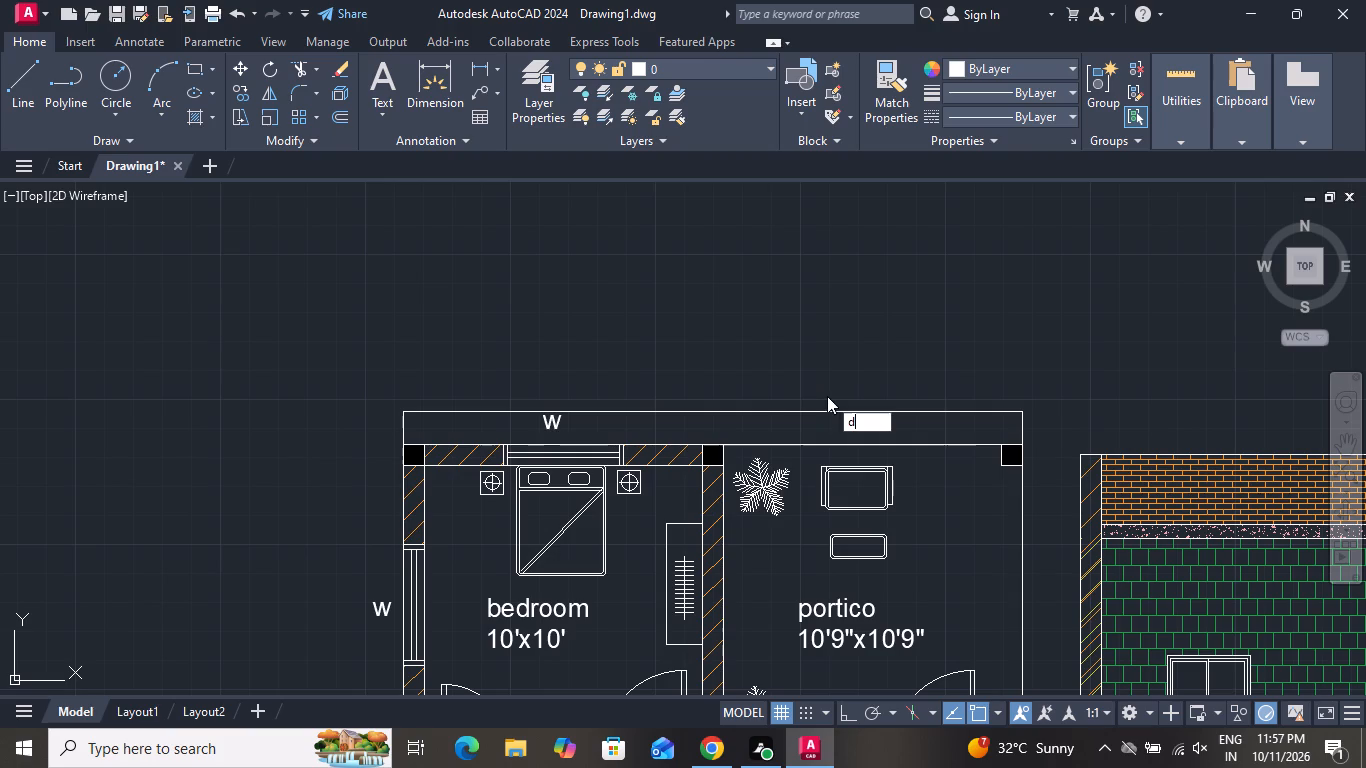
key(space)
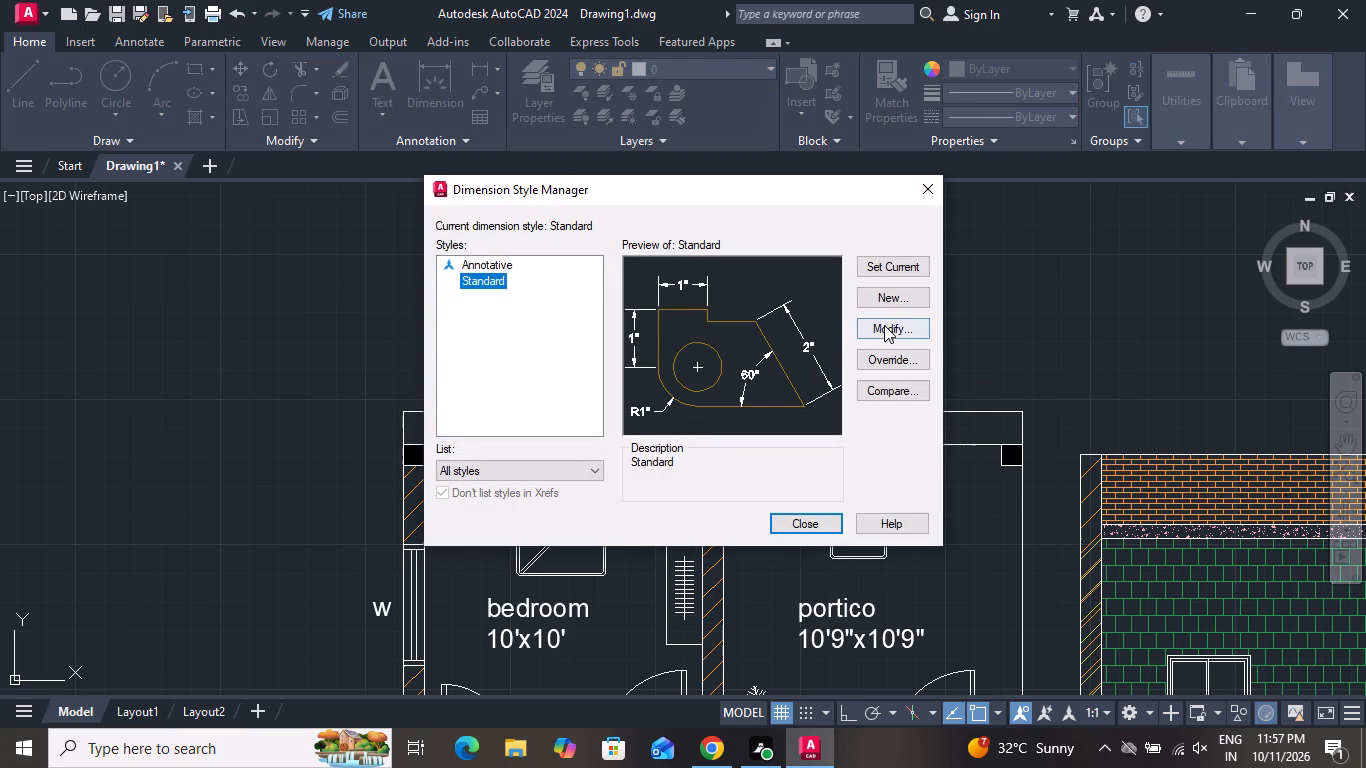
click(884, 325)
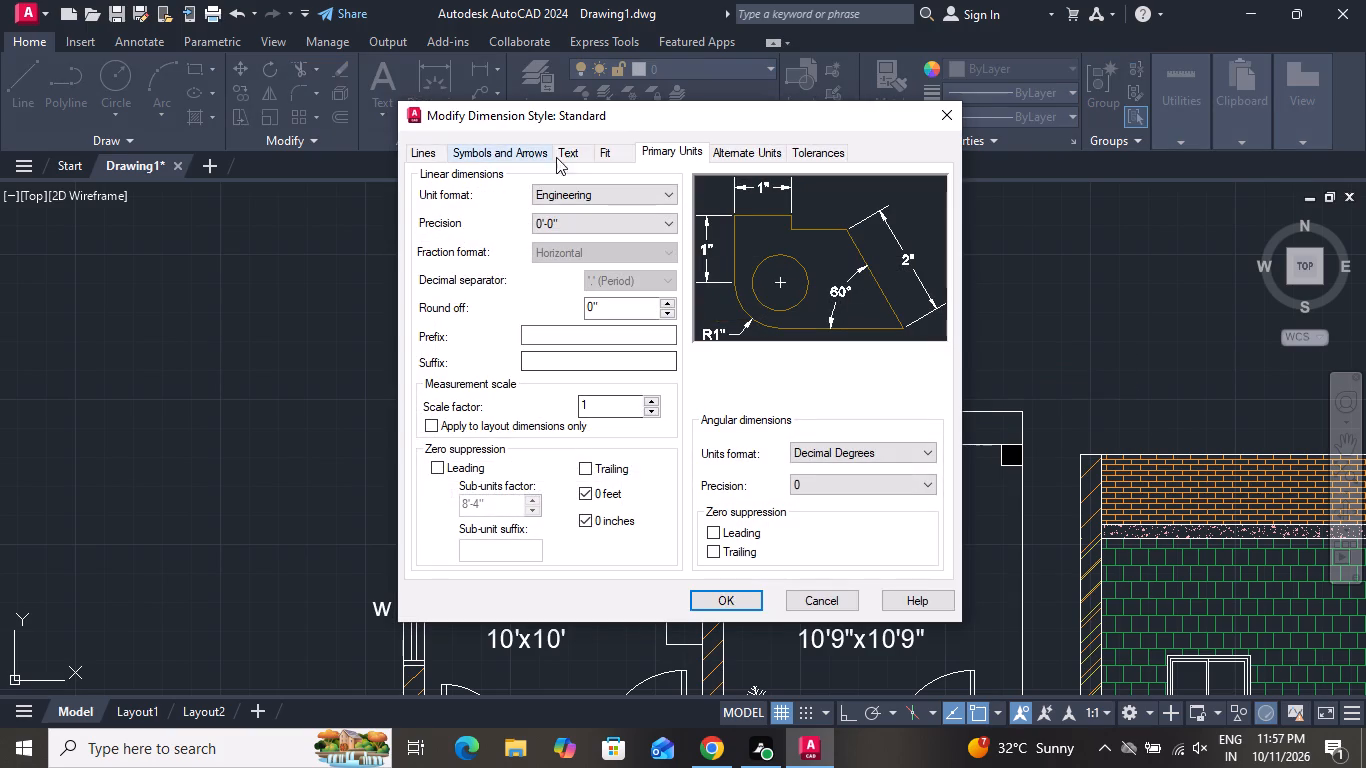
click(573, 155)
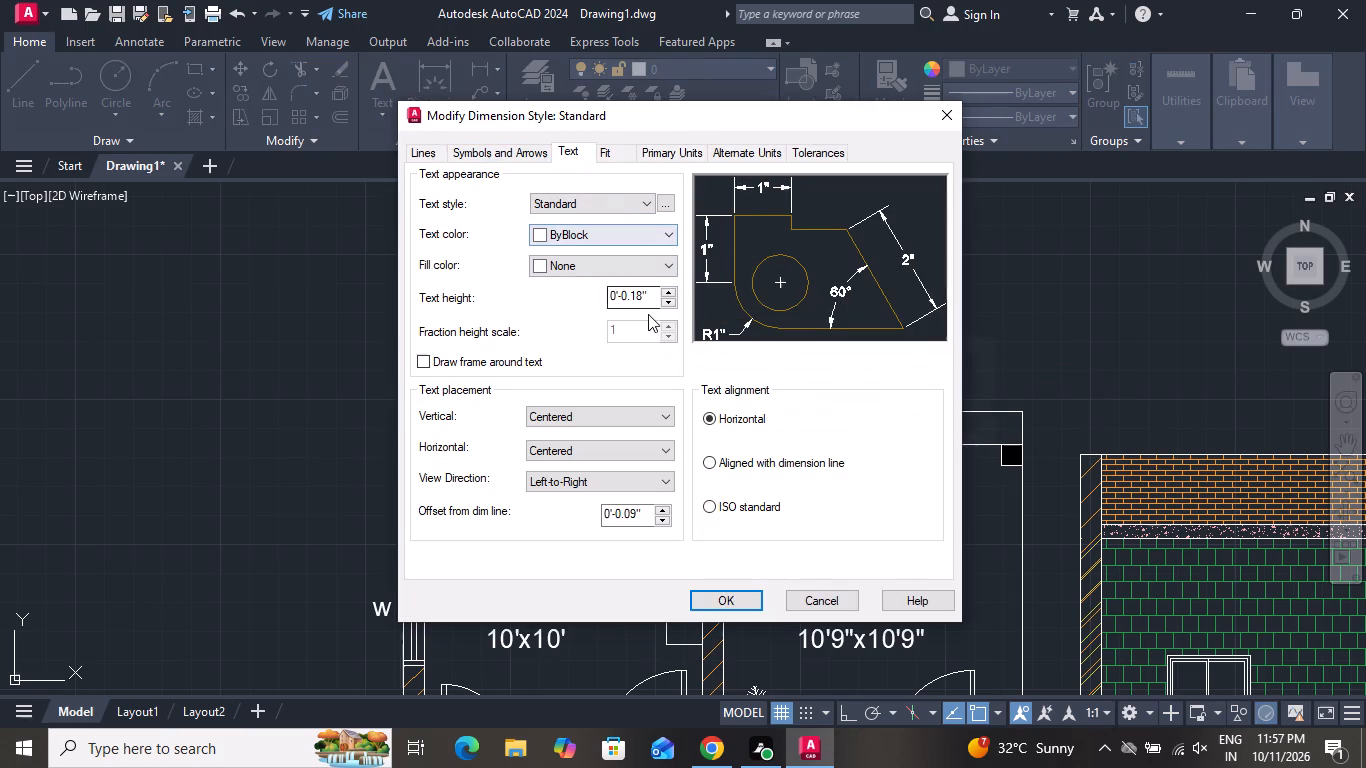
double_click(671, 291)
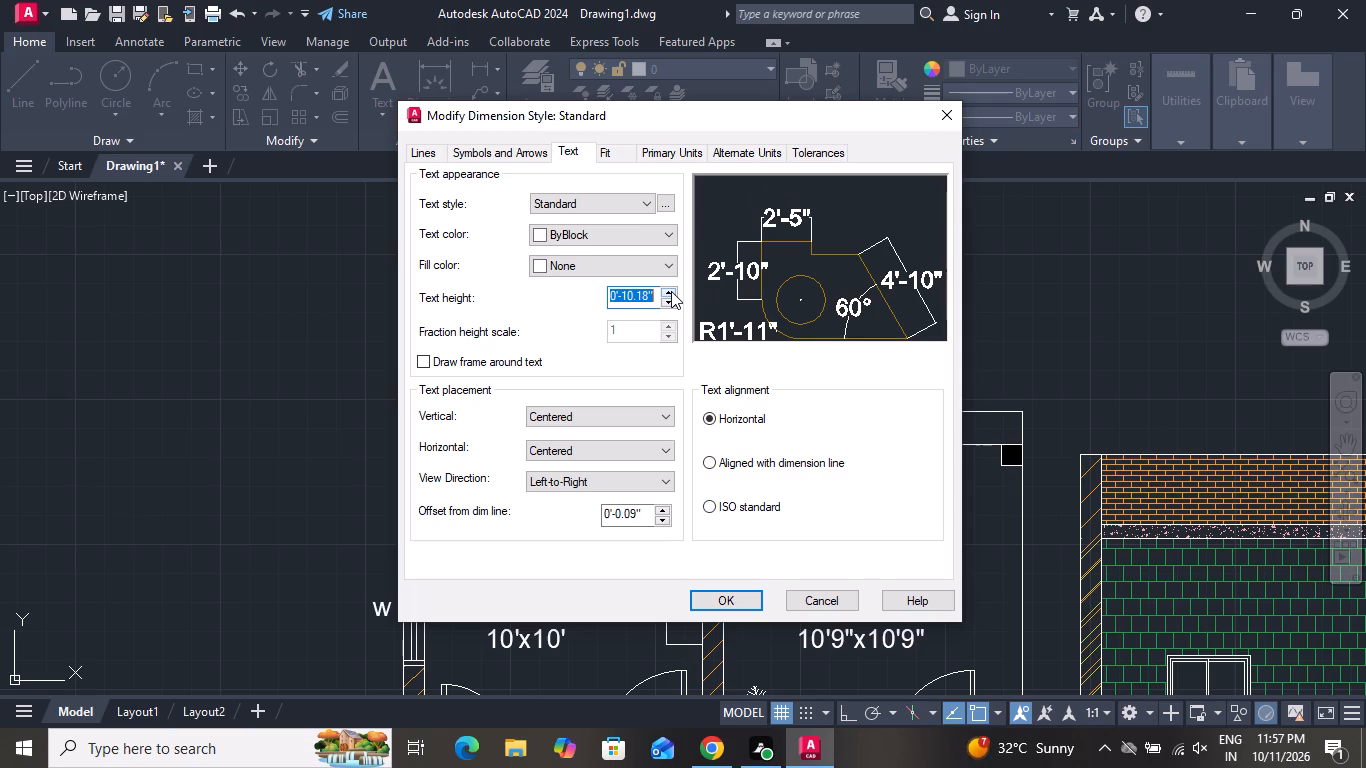
click(480, 159)
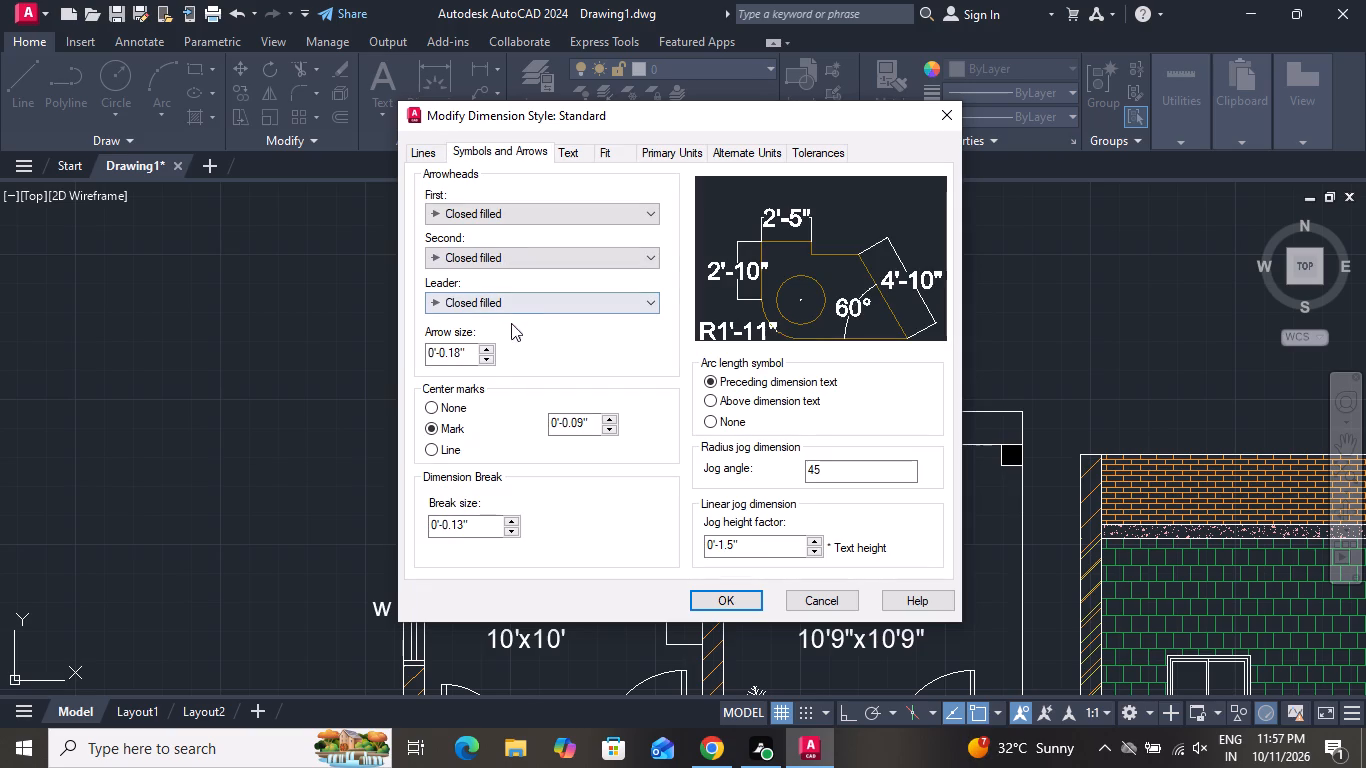
click(488, 347)
click(488, 347)
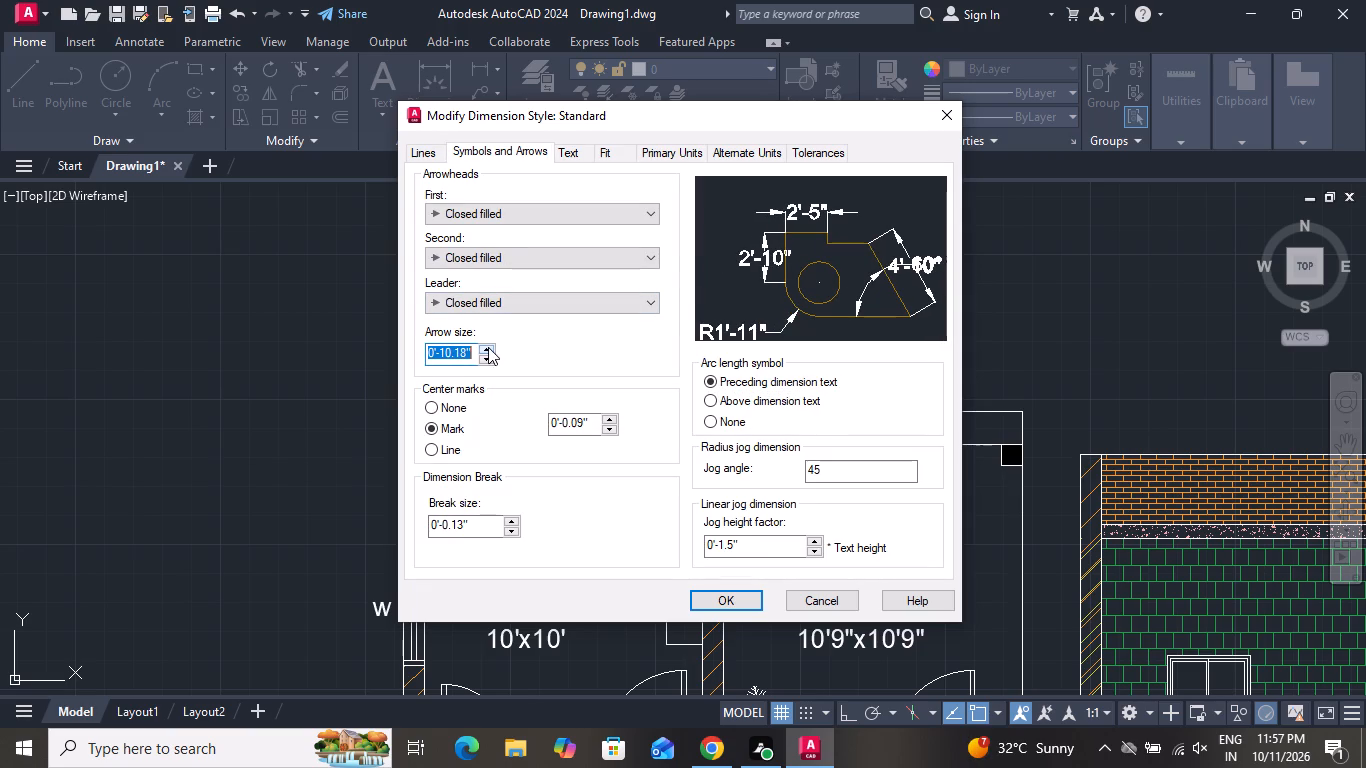
click(735, 609)
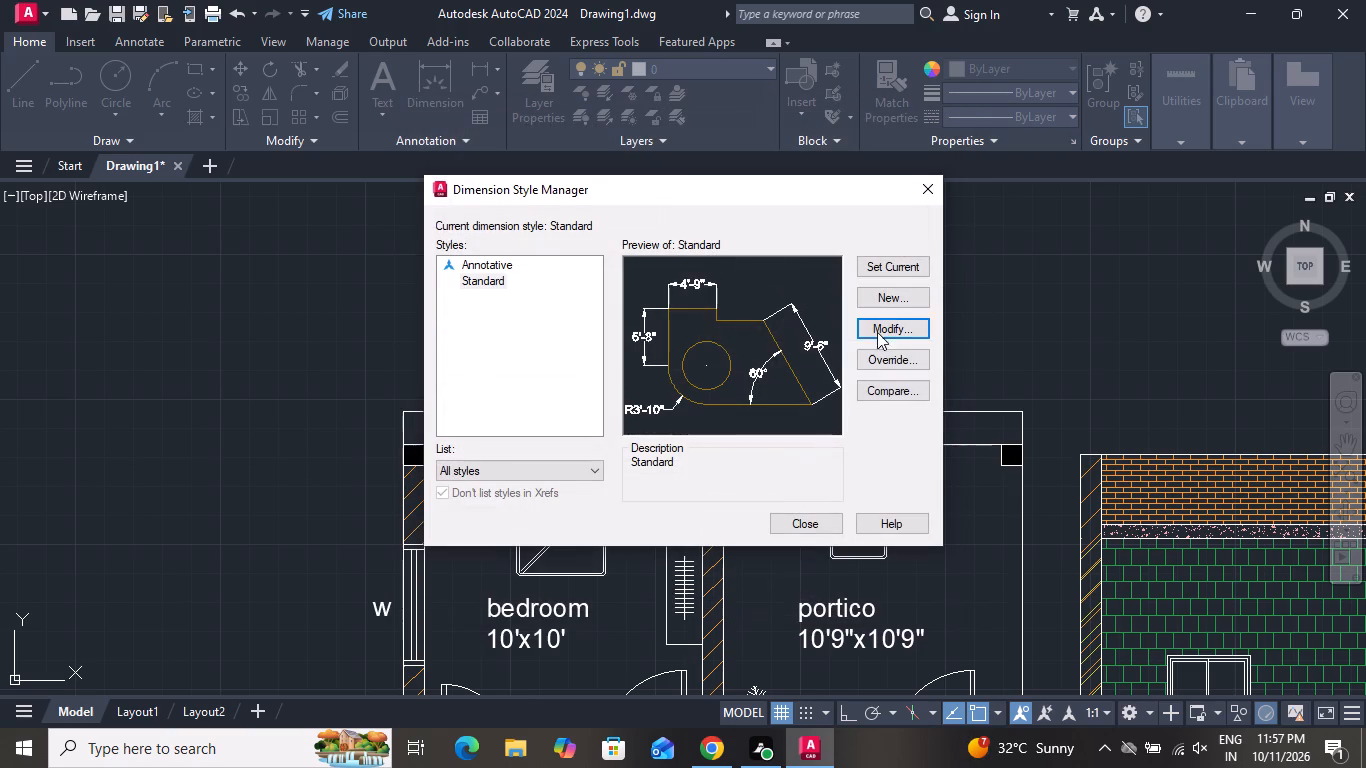
click(885, 267)
click(819, 521)
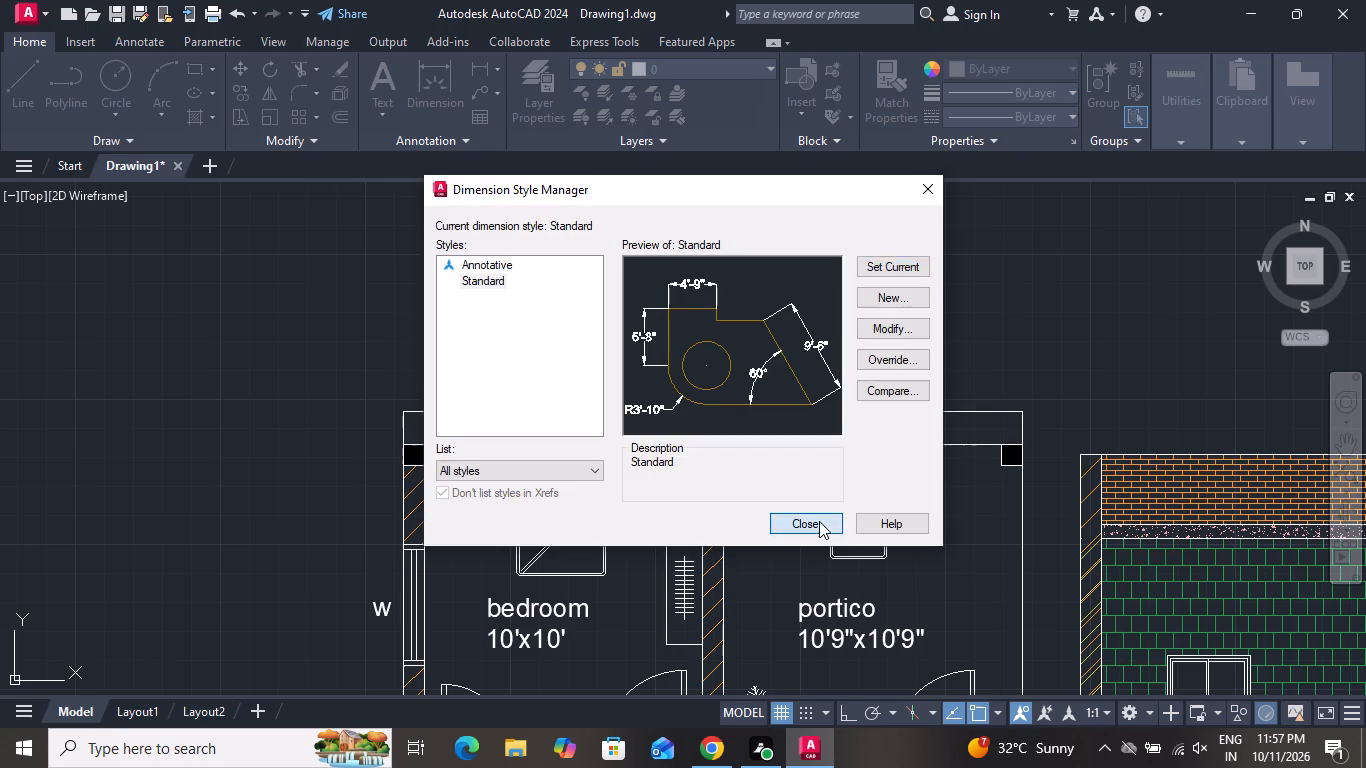
Add a vertical linear dimension for the floor plan's overall length, about 1' outside the bedroom, toilet and kitchen wall.
scroll(673, 441, down, 2)
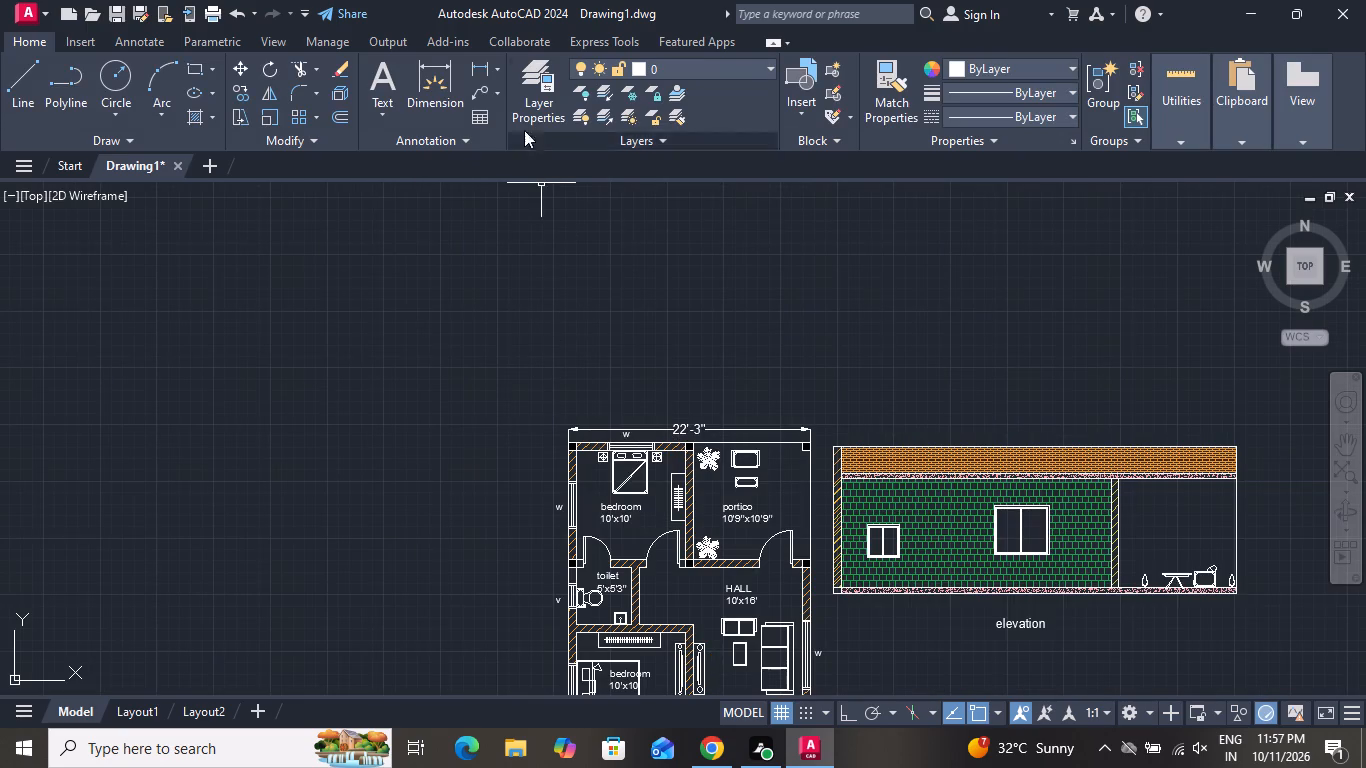
click(477, 67)
scroll(601, 310, down, 2)
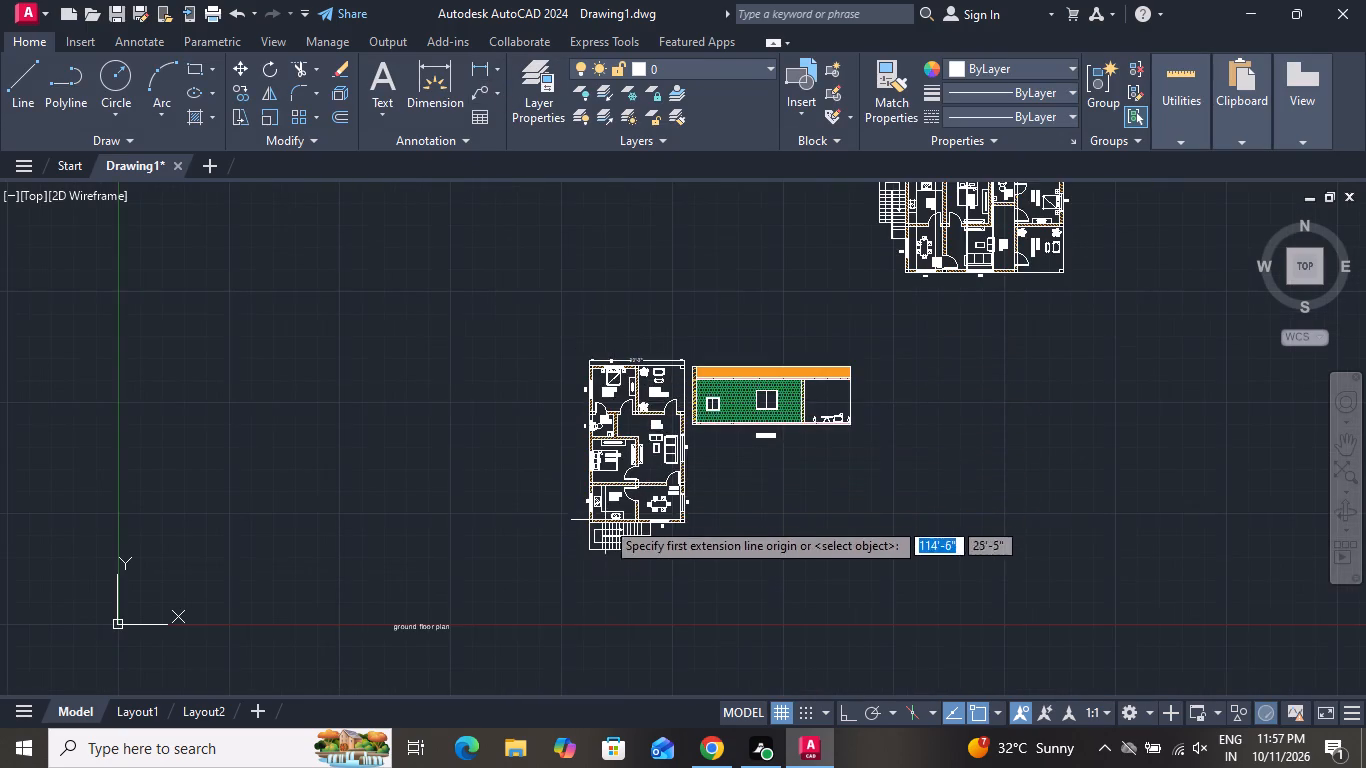
scroll(602, 528, up, 7)
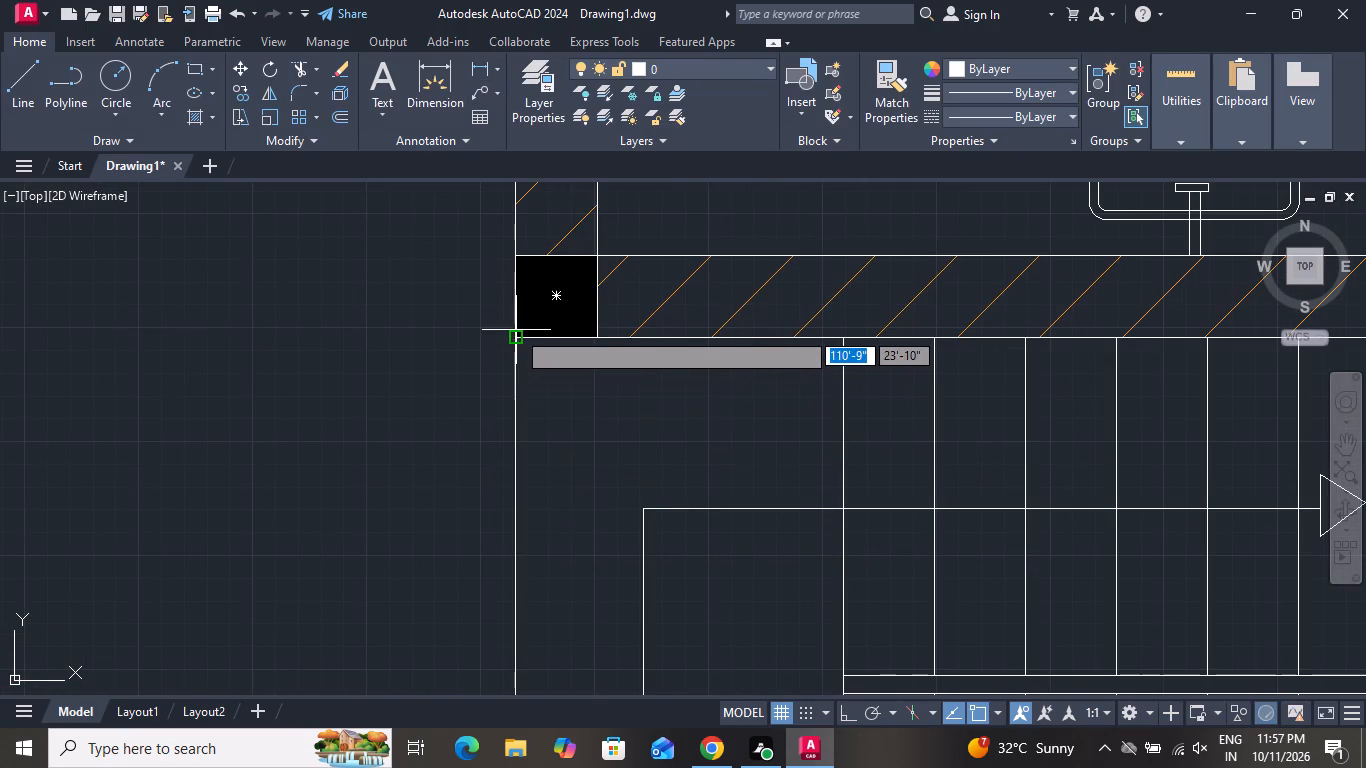
click(517, 335)
scroll(533, 410, down, 5)
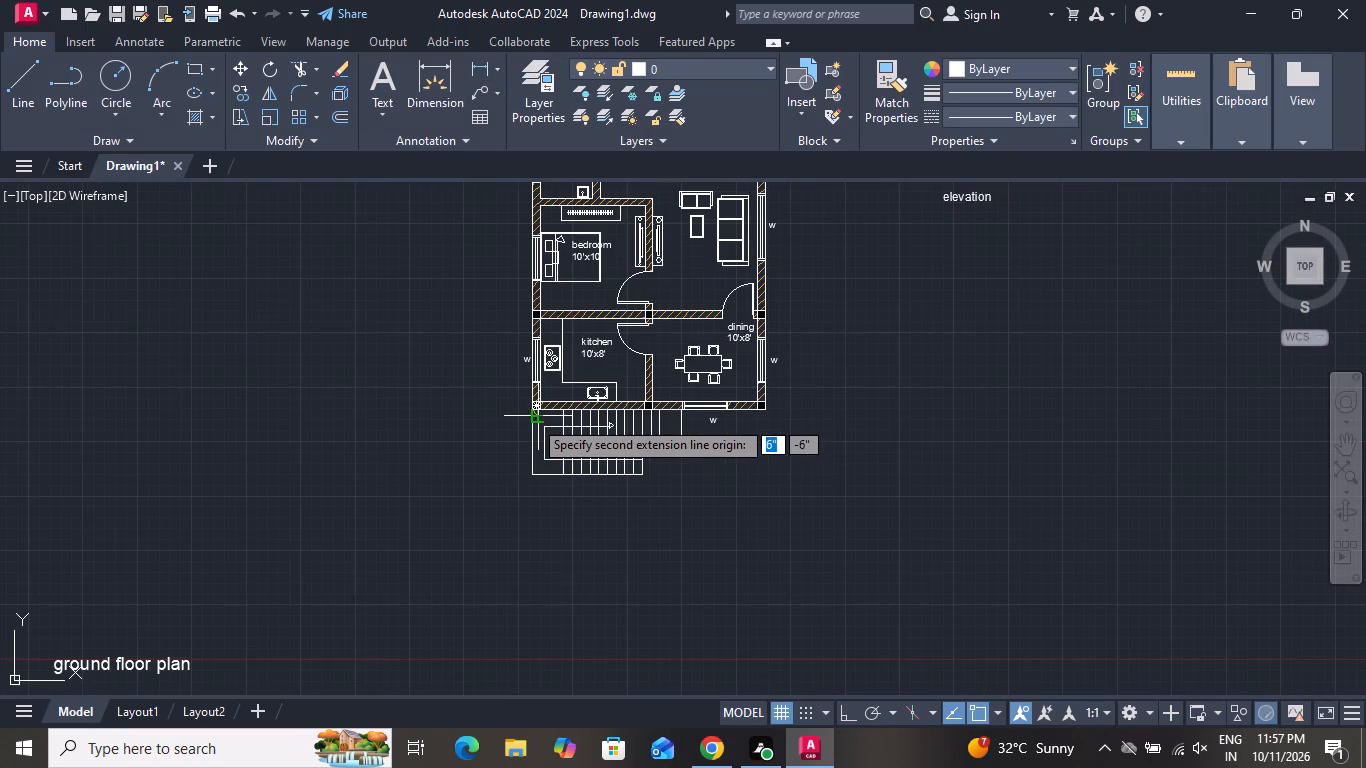
scroll(533, 419, down, 2)
scroll(529, 249, up, 2)
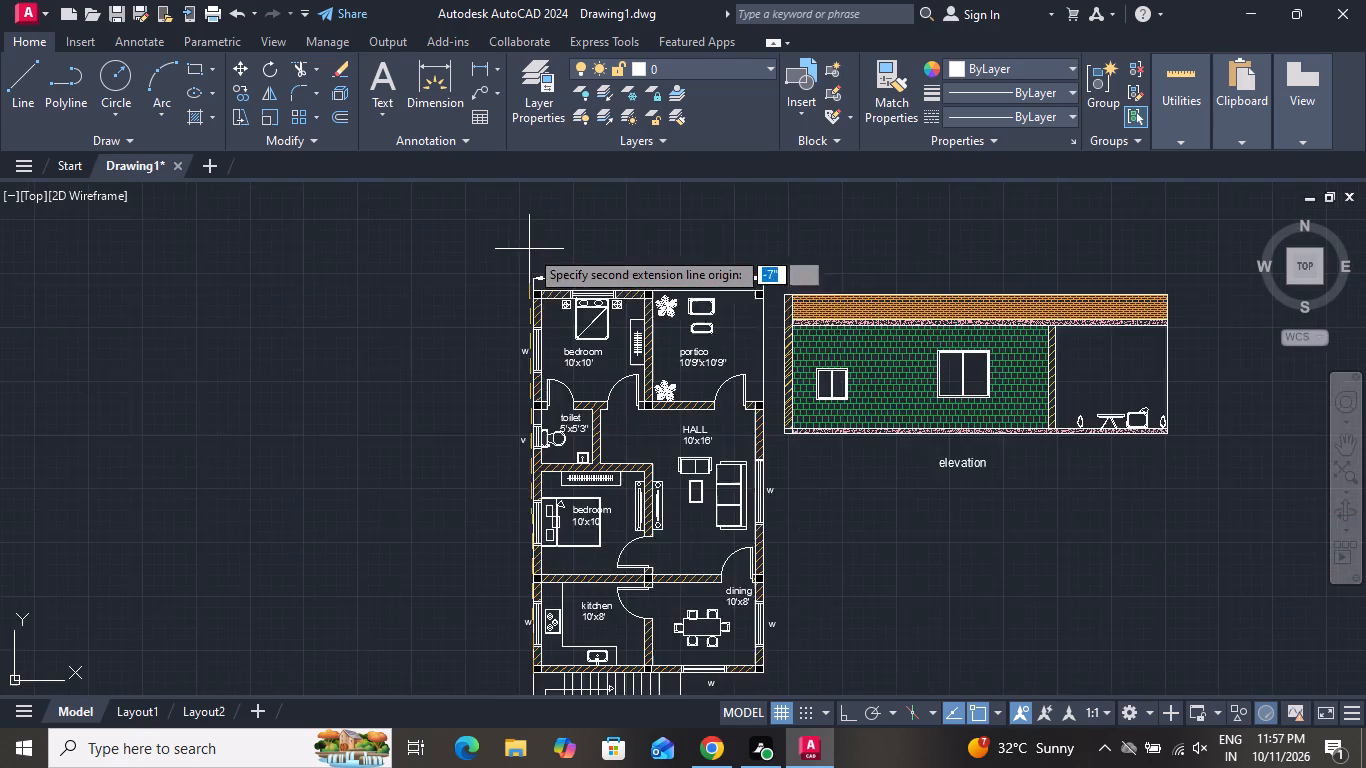
scroll(540, 297, up, 4)
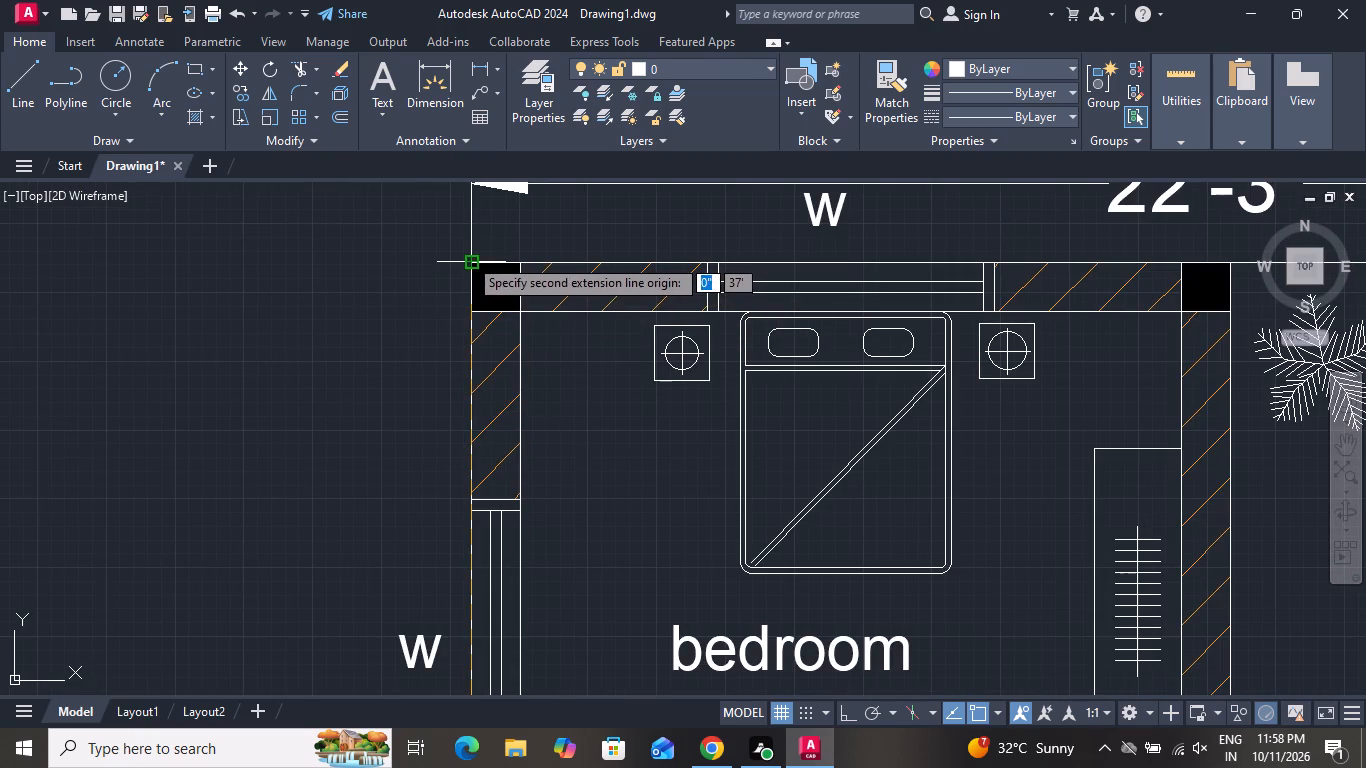
click(469, 262)
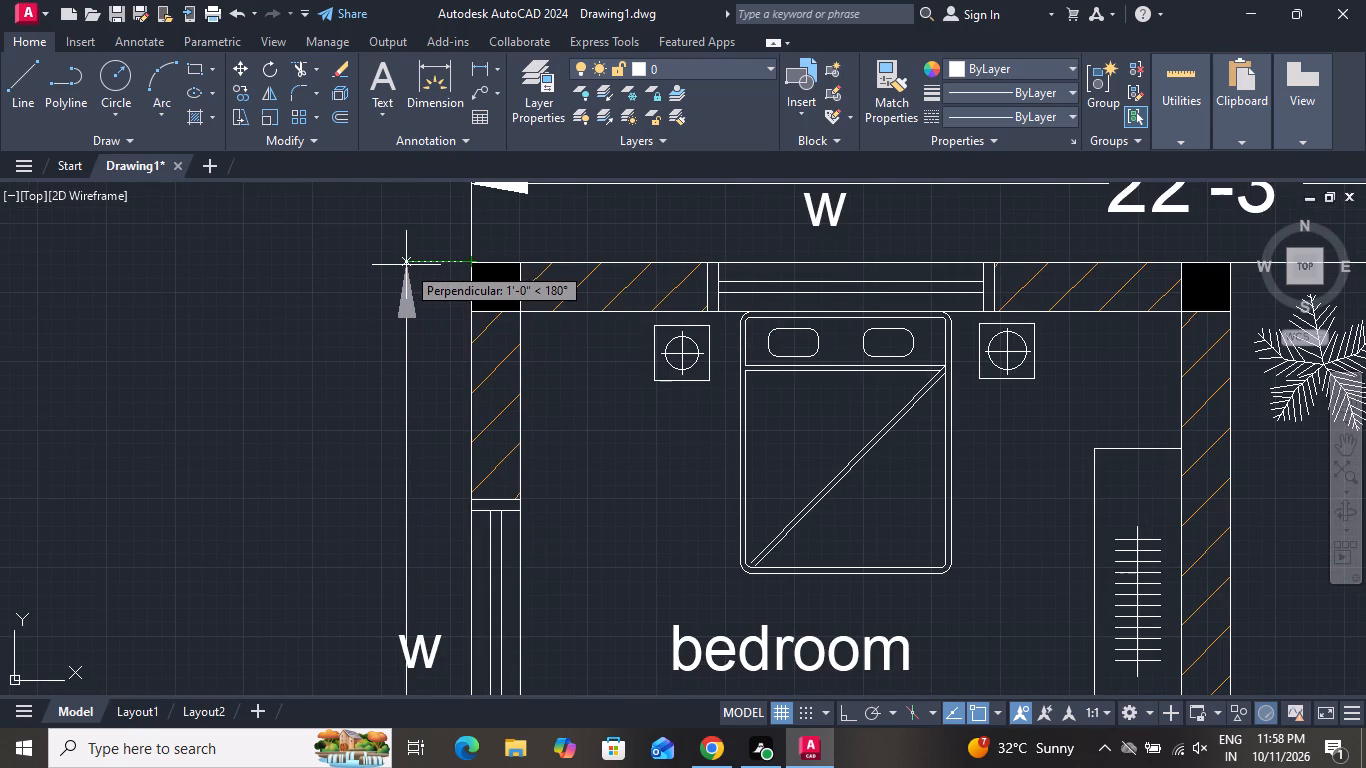
click(396, 265)
Move the toilet ventilator's "V" label off the vertical dimension line, closer to the outer wall.
scroll(396, 181, down, 2)
scroll(437, 250, down, 2)
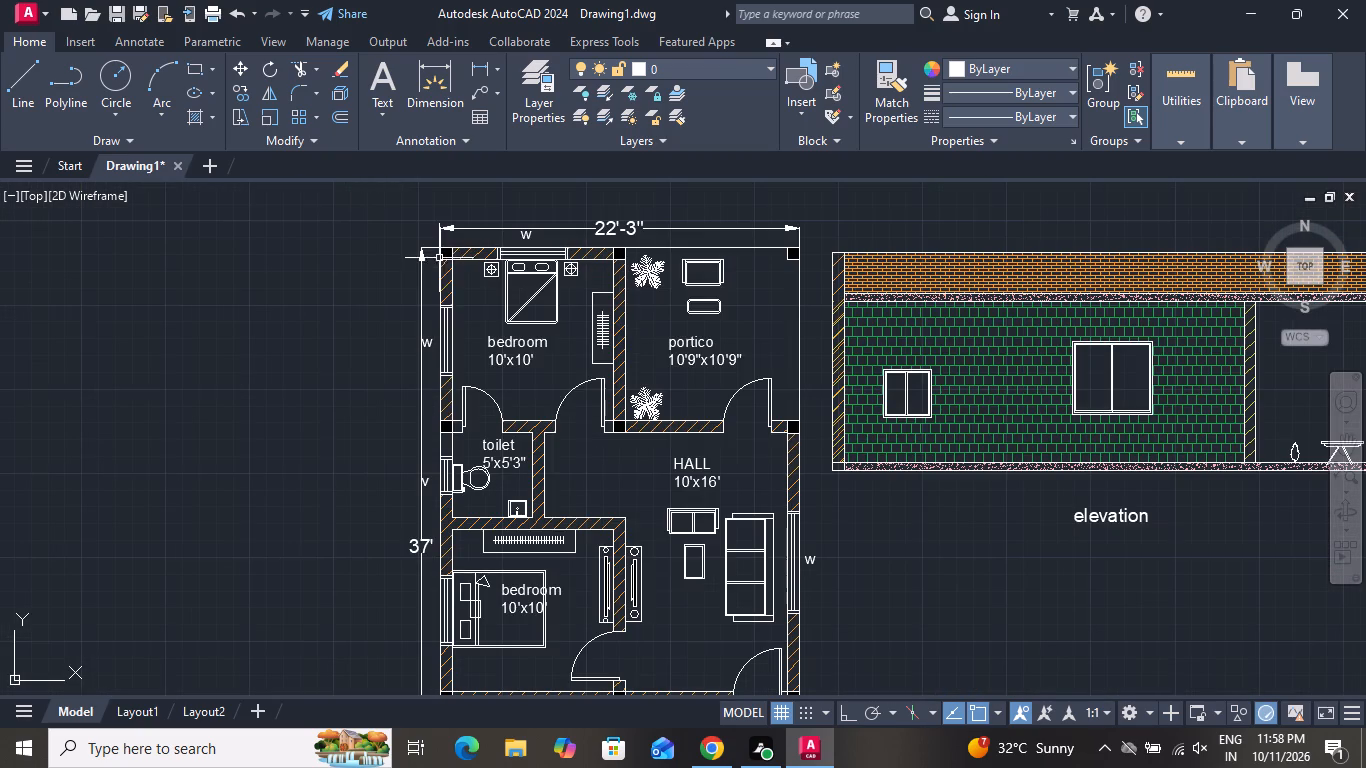
scroll(435, 514, up, 2)
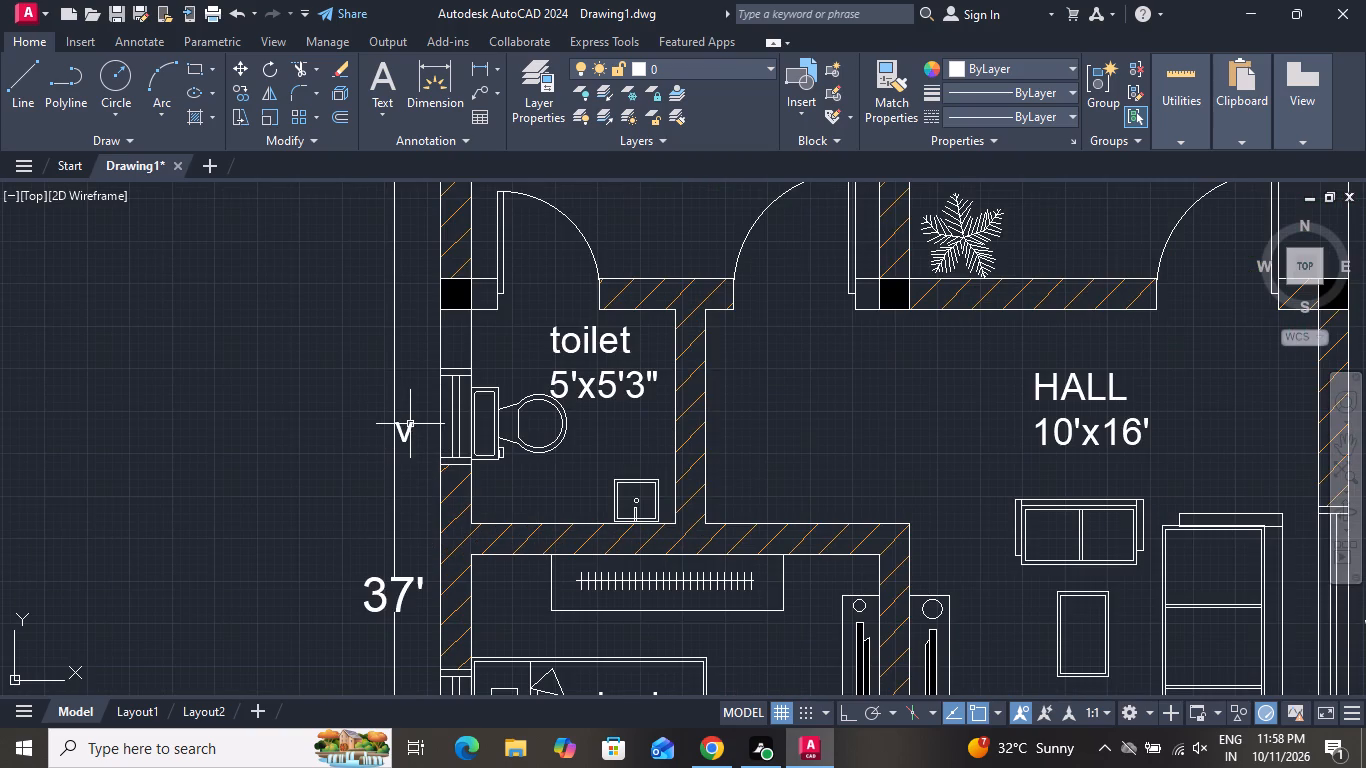
click(410, 426)
click(231, 63)
click(404, 438)
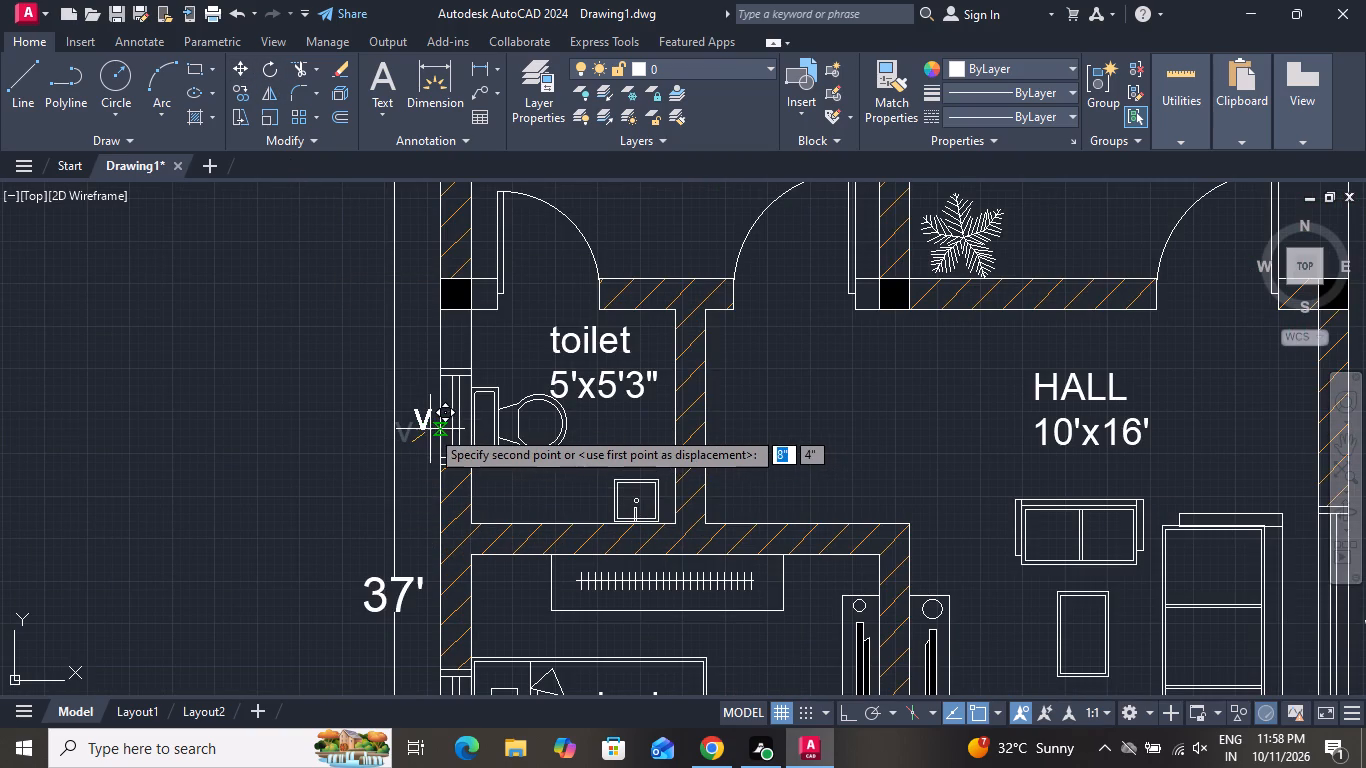
click(434, 430)
scroll(458, 453, down, 1)
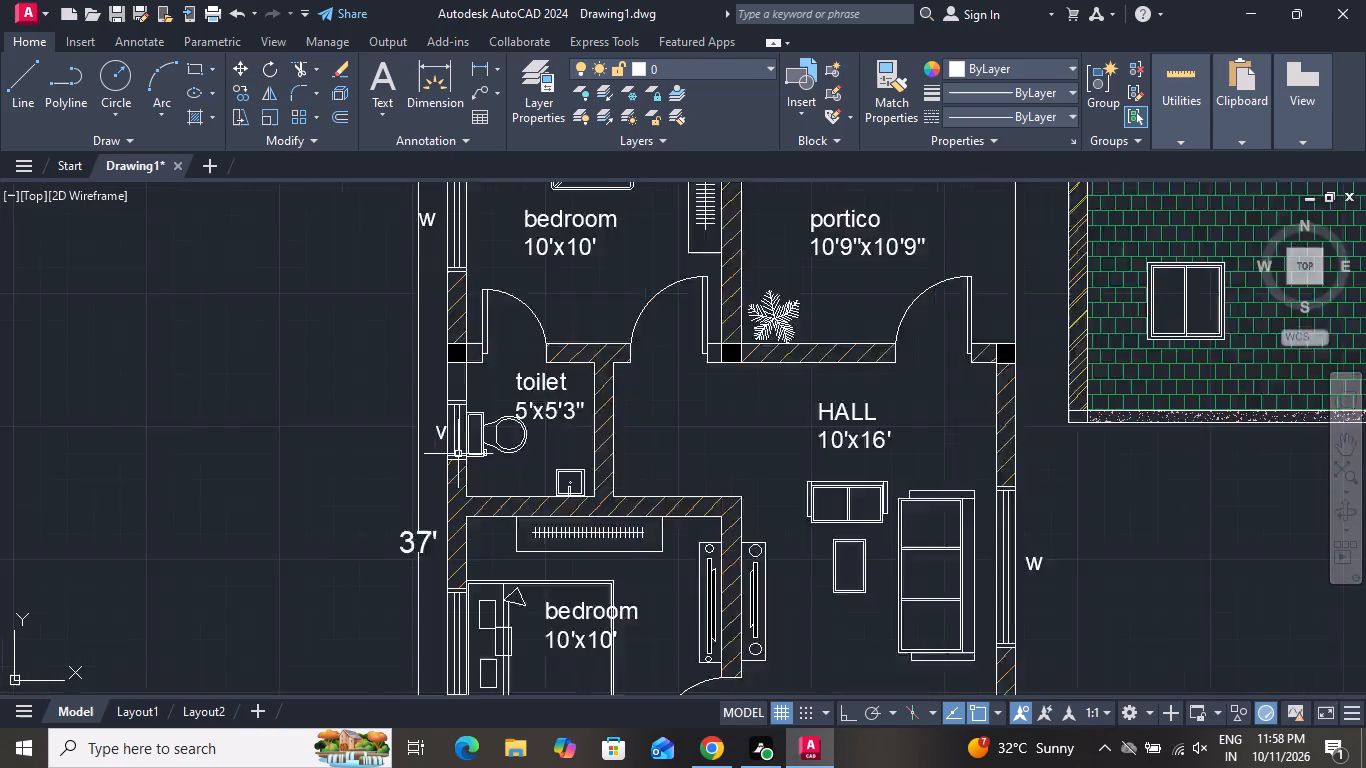
Move the "W" label beside the top bedroom's outer side window off the vertical dimension line, closer to the wall.
scroll(458, 454, down, 1)
scroll(441, 275, up, 3)
click(443, 387)
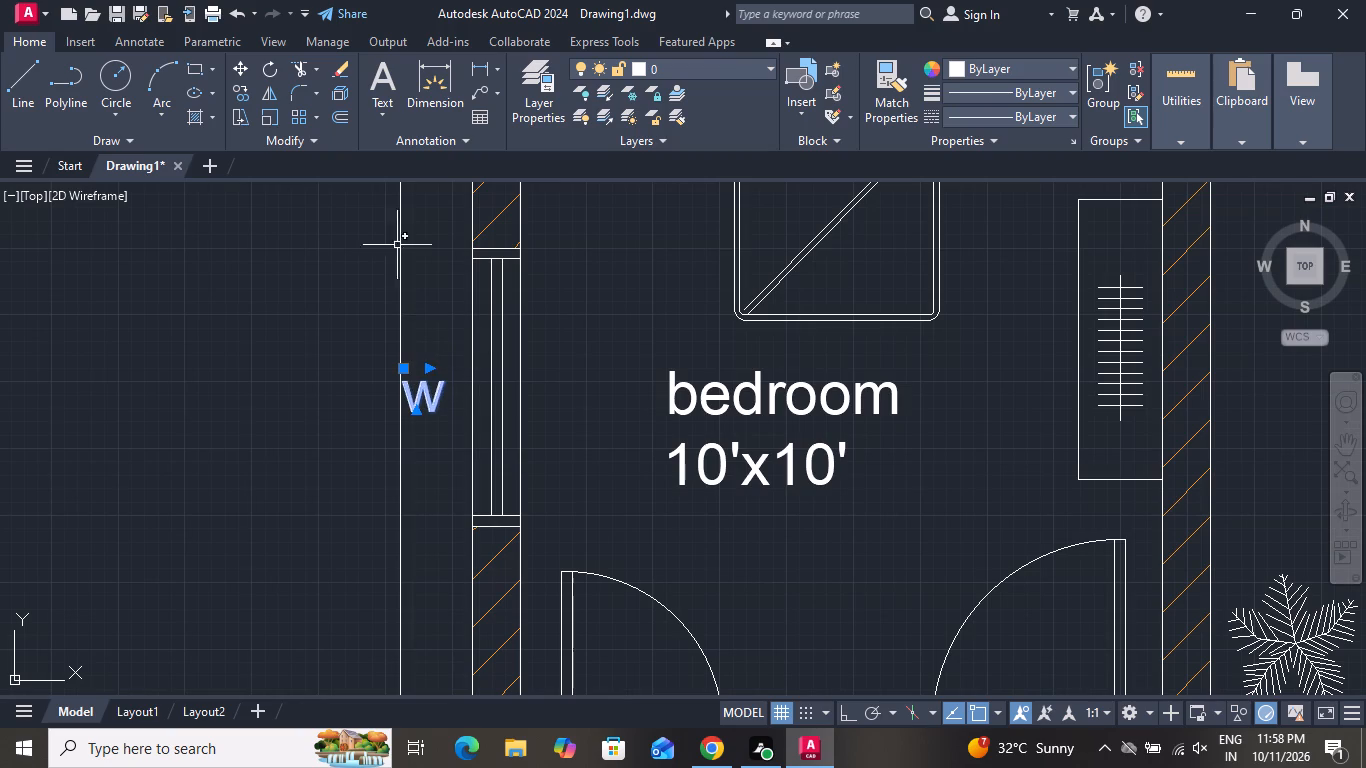
click(243, 66)
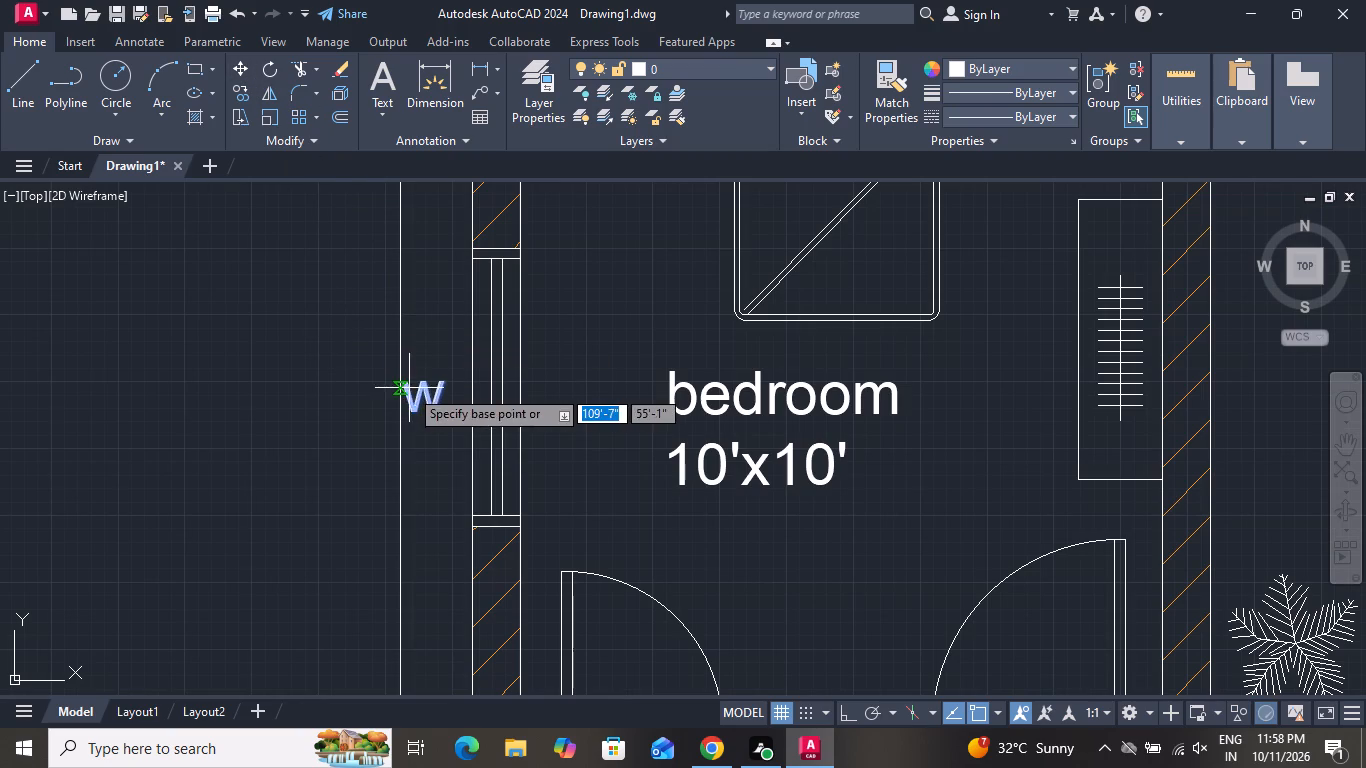
click(420, 390)
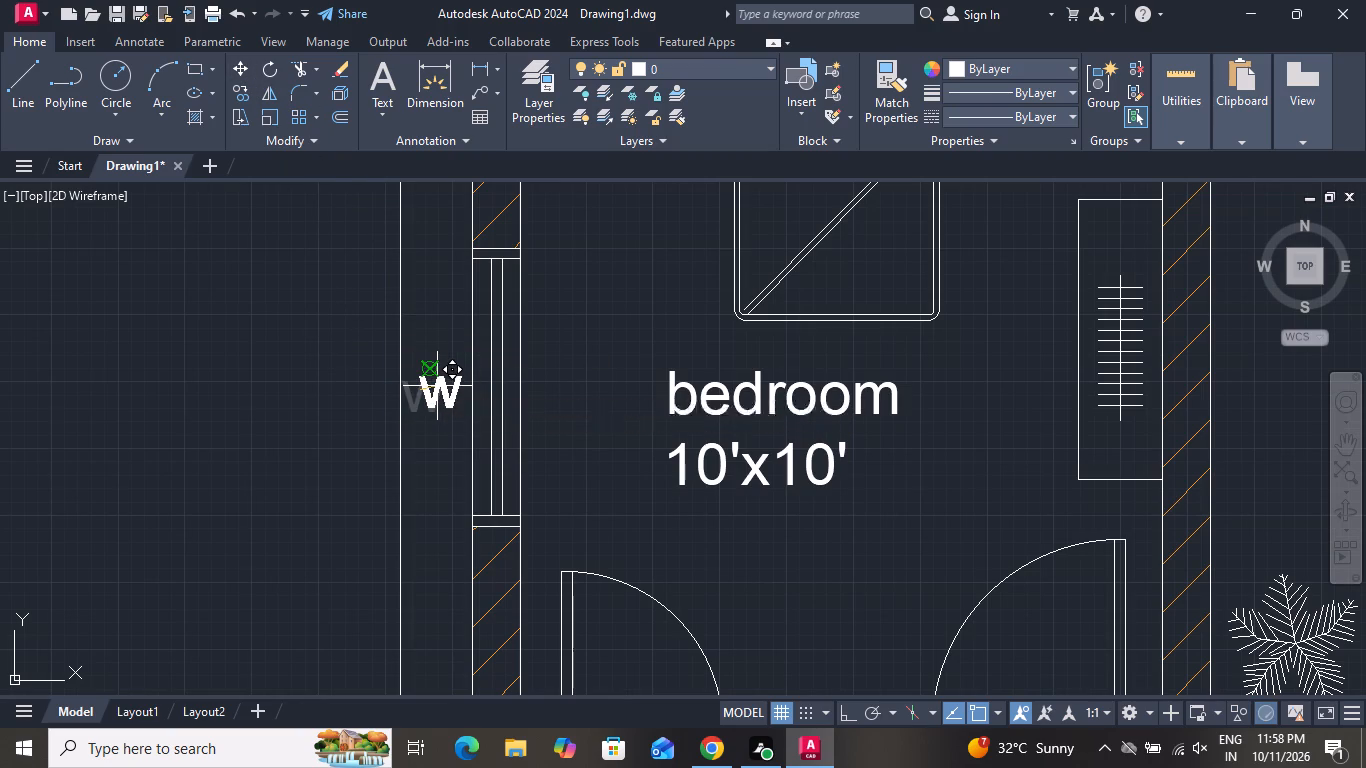
click(440, 386)
Move the "W" label of the dining room's bottom-wall window so it sits centred just below the wall, clear of its outline.
scroll(479, 423, down, 4)
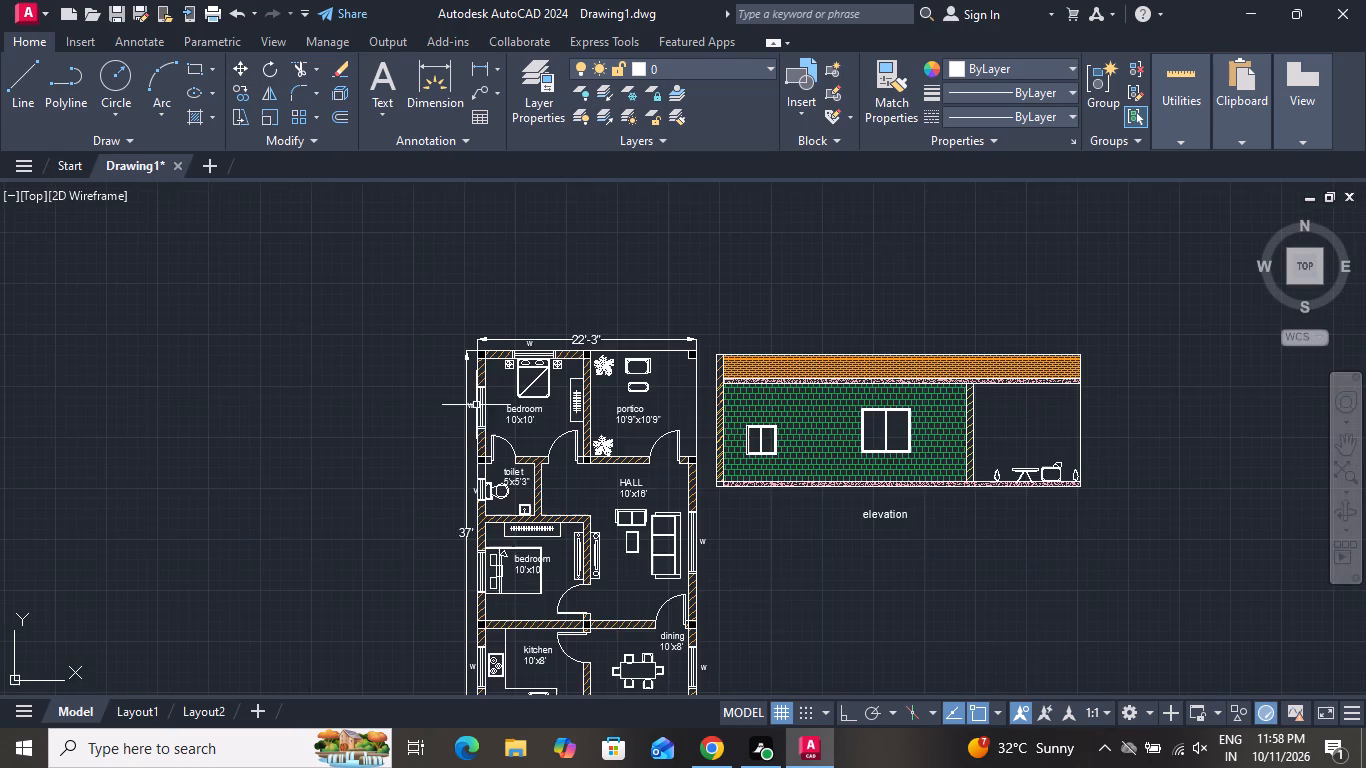
scroll(485, 455, down, 2)
scroll(522, 581, up, 4)
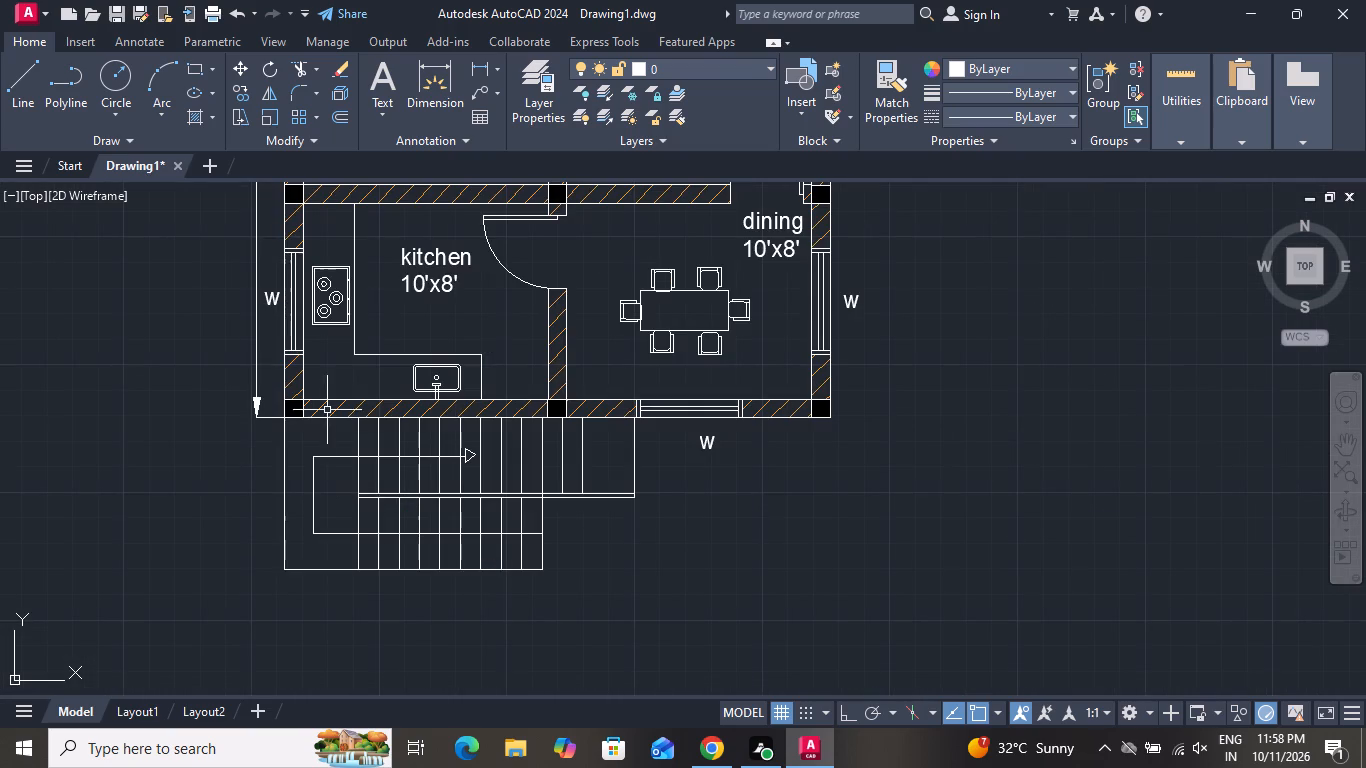
click(709, 438)
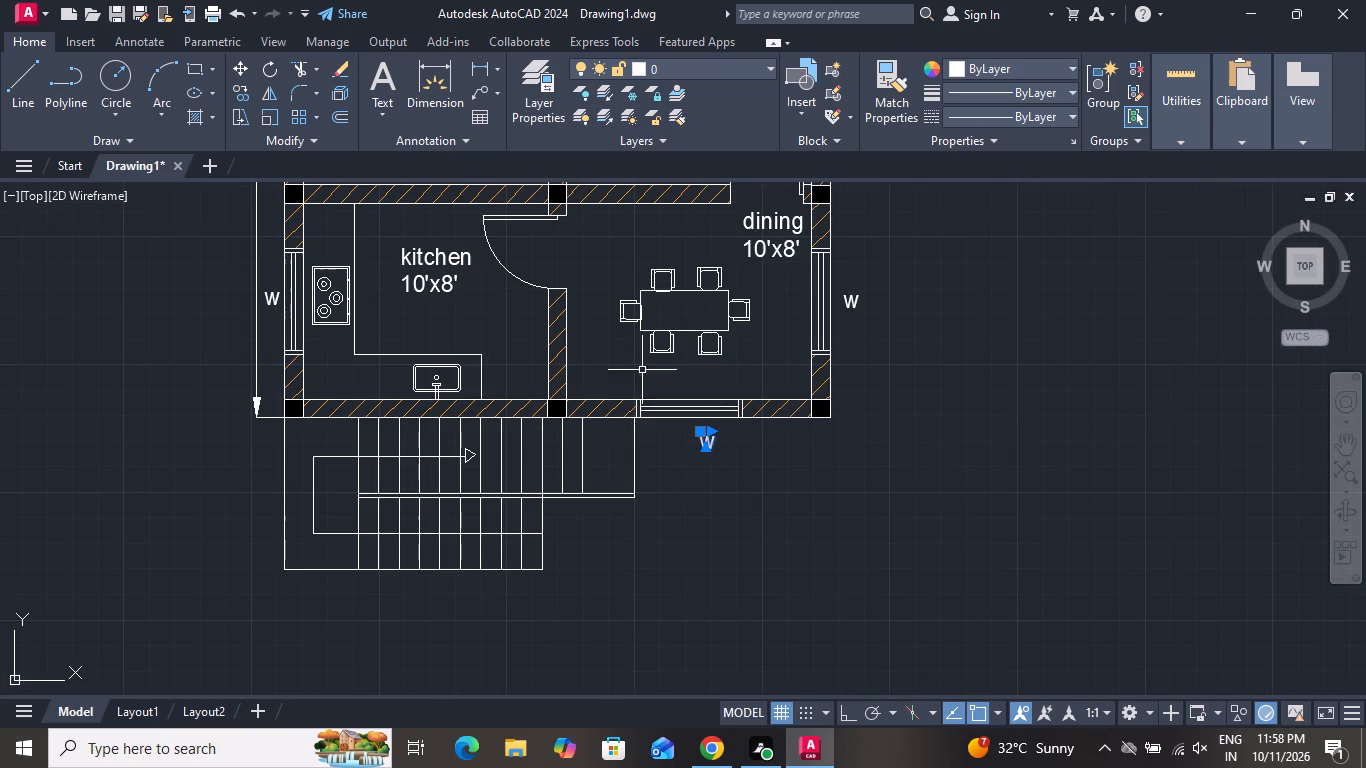
click(239, 67)
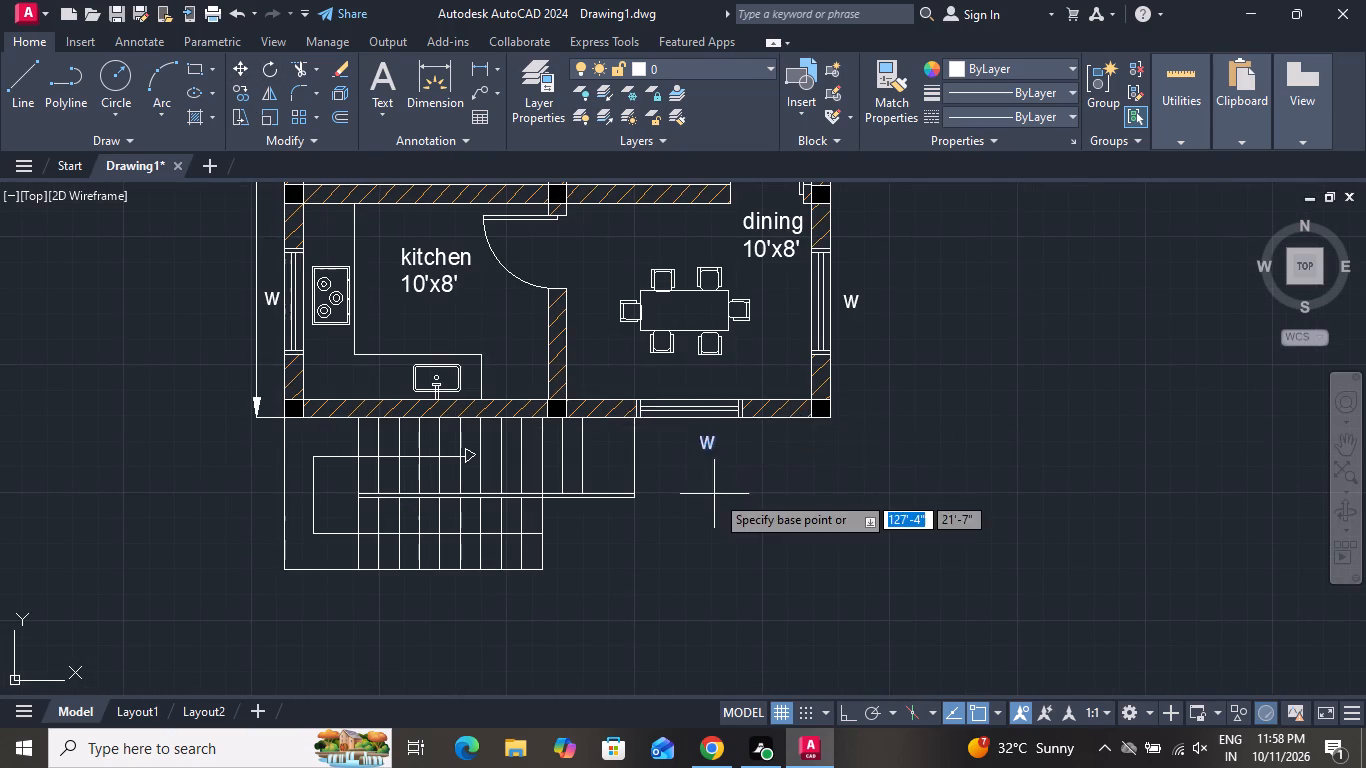
scroll(715, 493, up, 1)
click(703, 407)
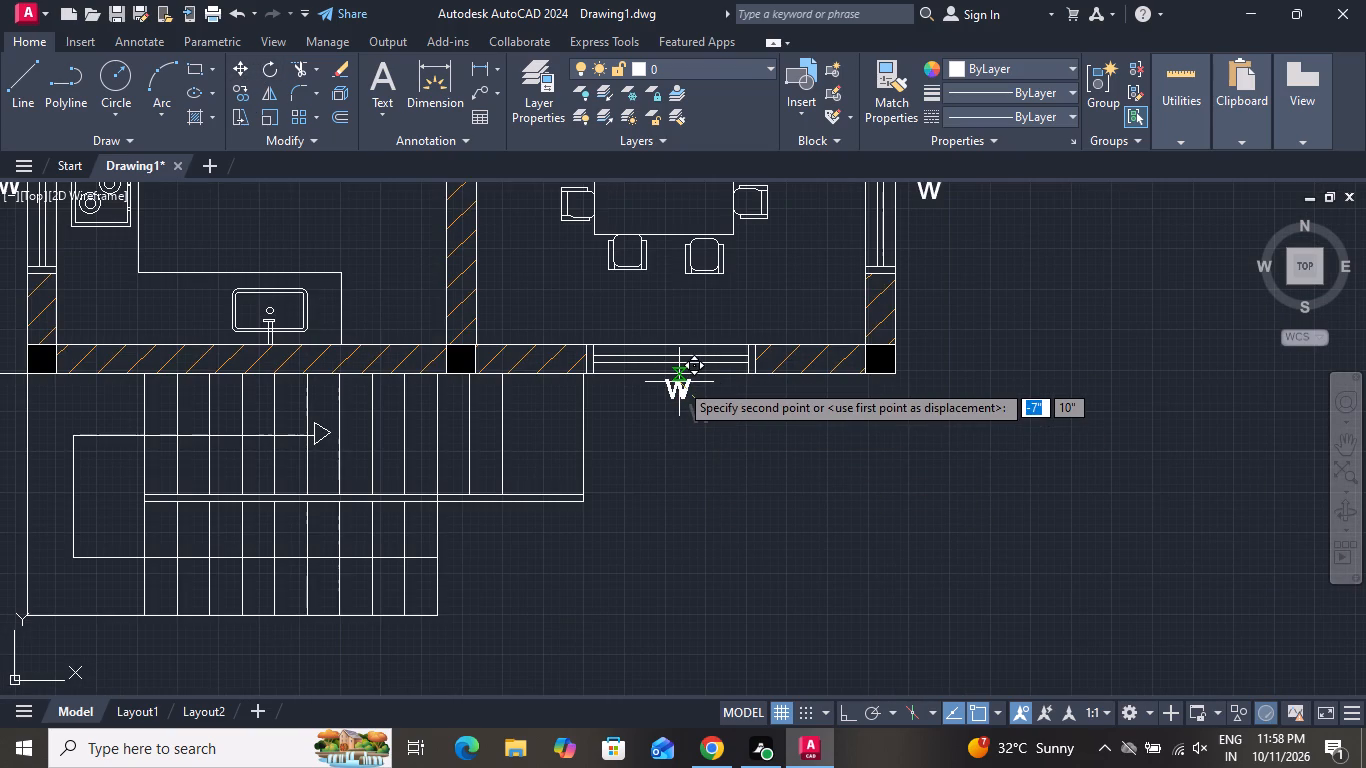
click(679, 382)
click(679, 383)
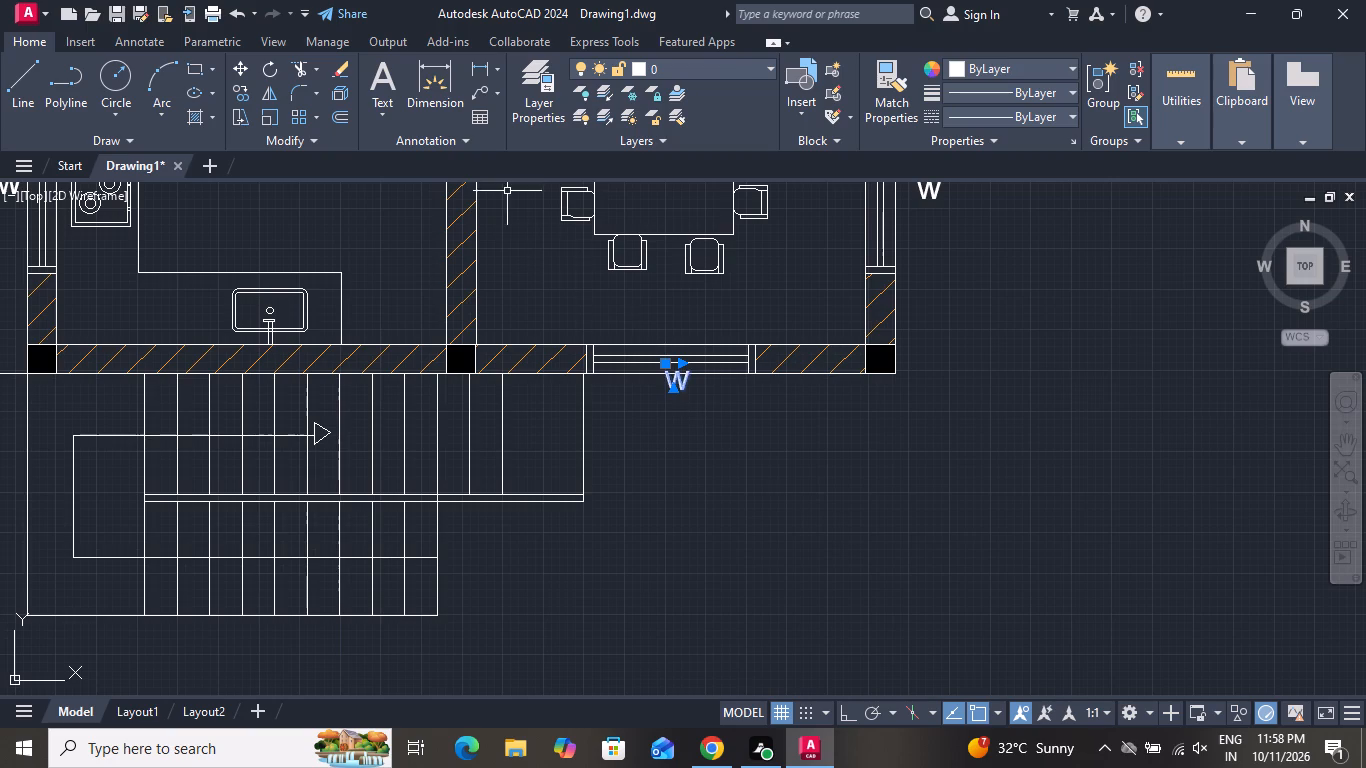
click(243, 71)
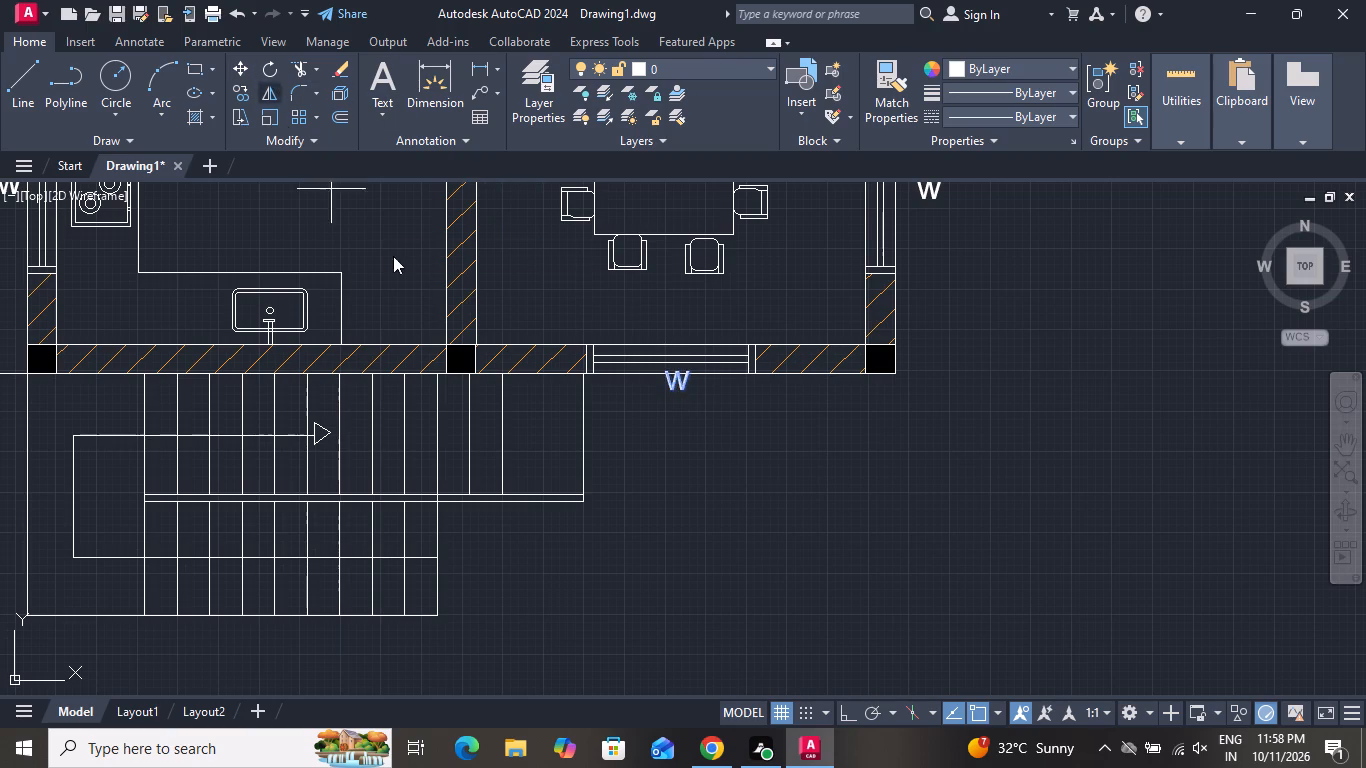
scroll(657, 348, up, 2)
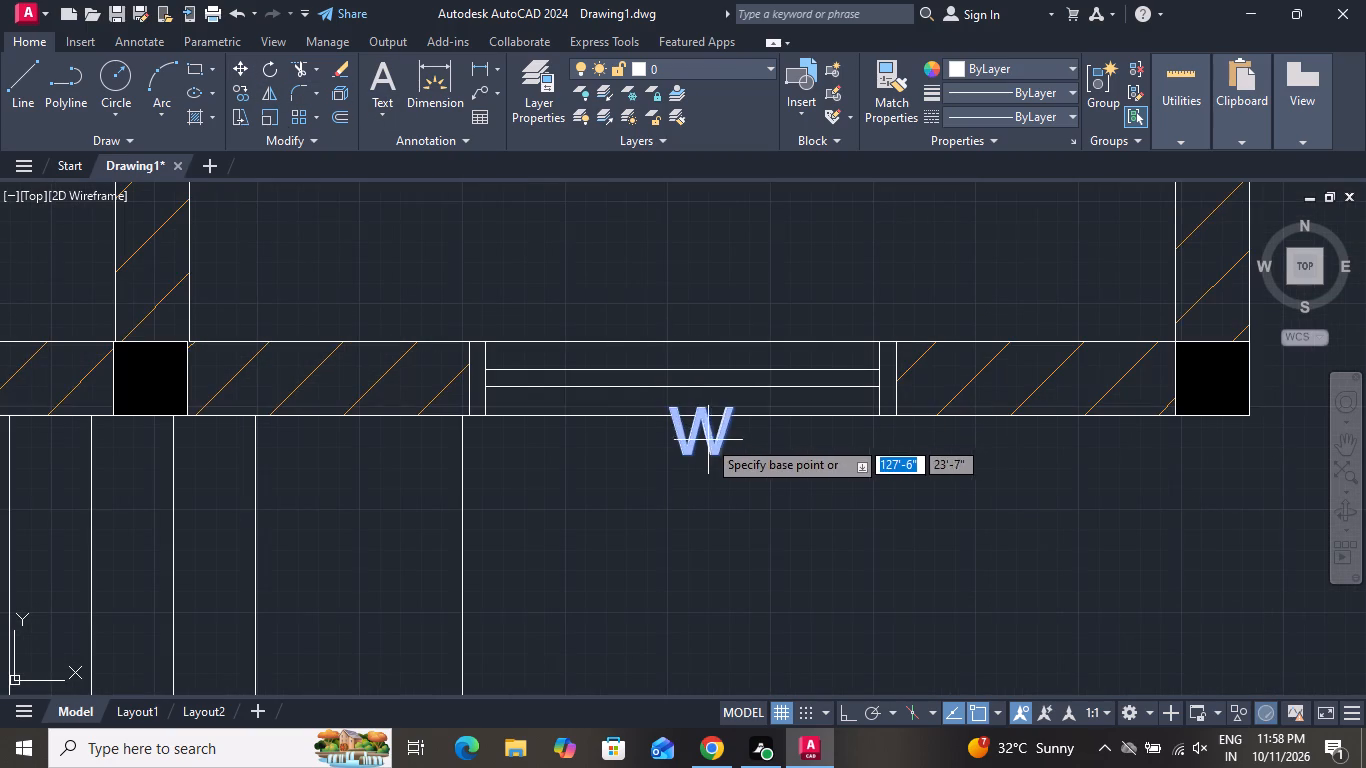
click(698, 433)
click(695, 460)
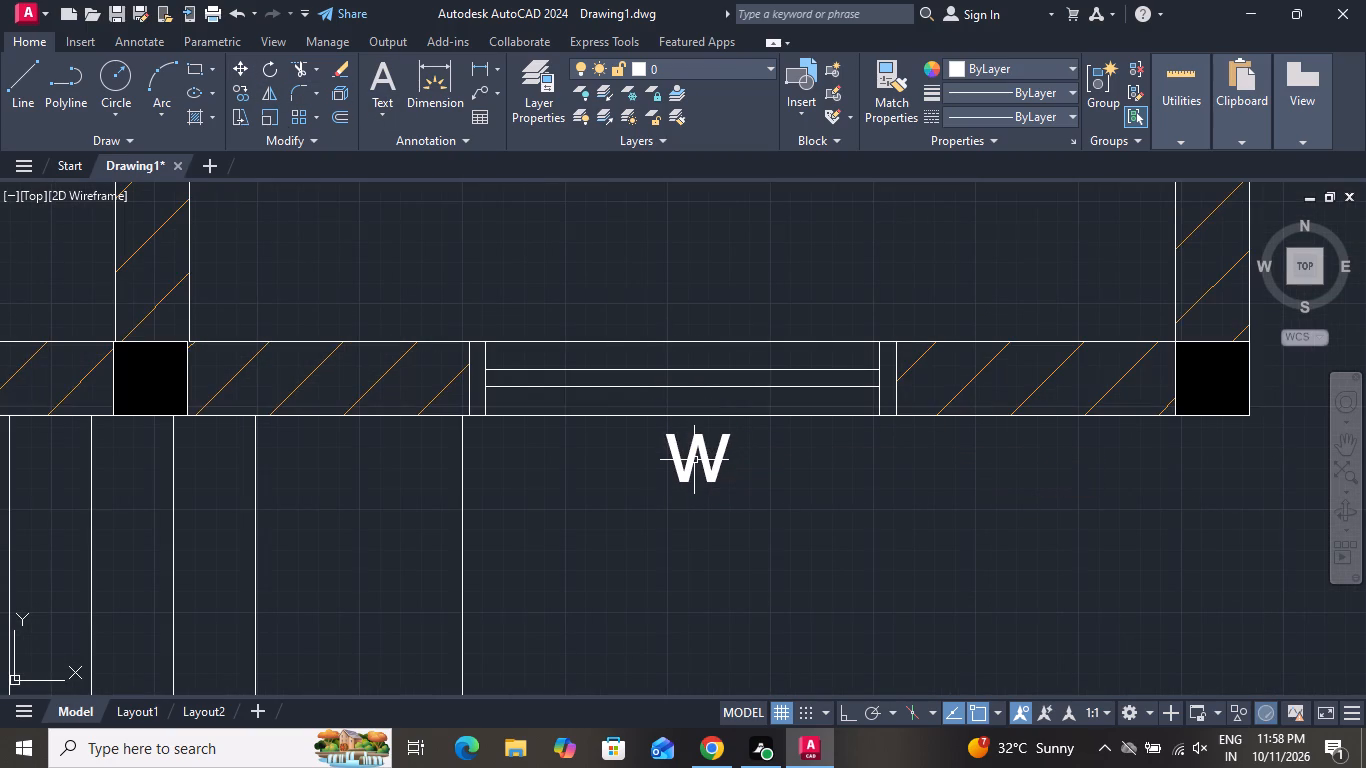
Move the "ground floor plan" title to just below the staircase of the dimensioned floor plan.
scroll(702, 498, down, 6)
scroll(917, 326, up, 3)
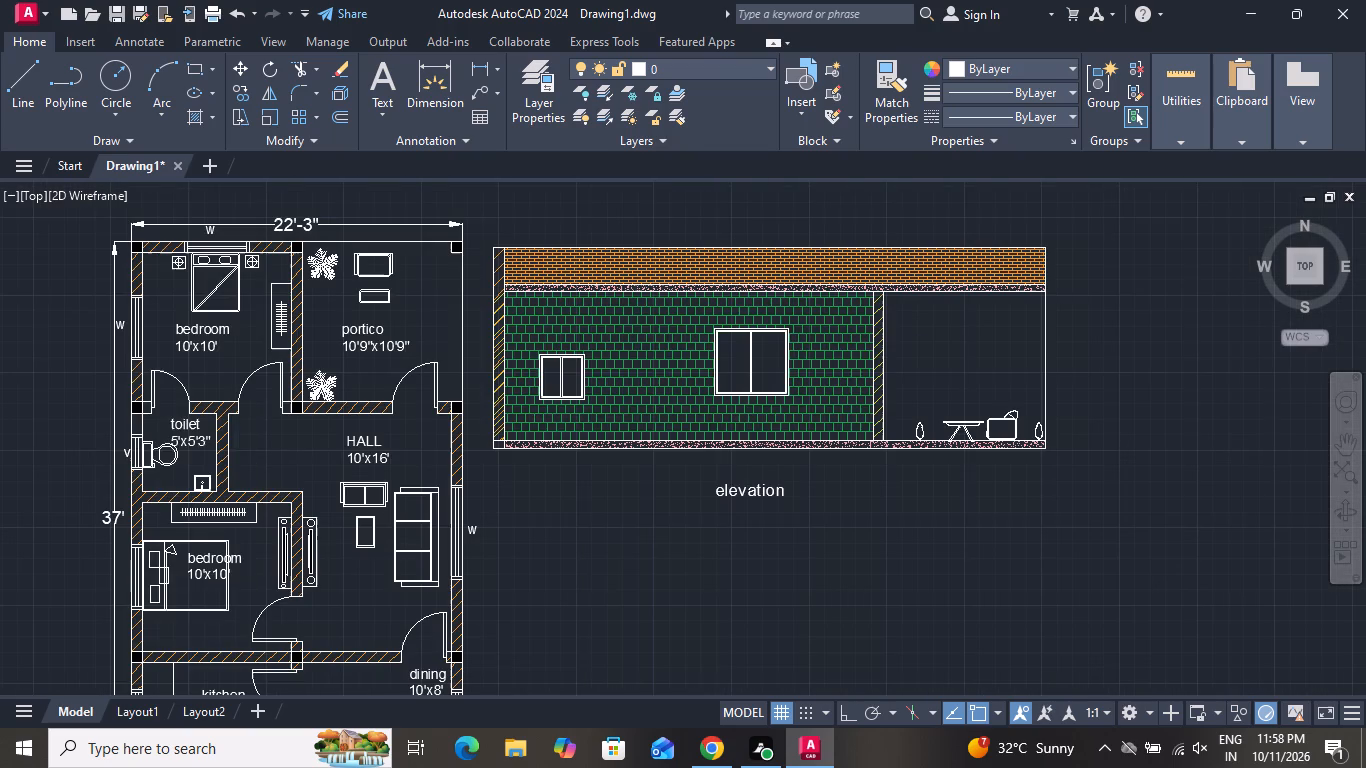
scroll(916, 322, down, 3)
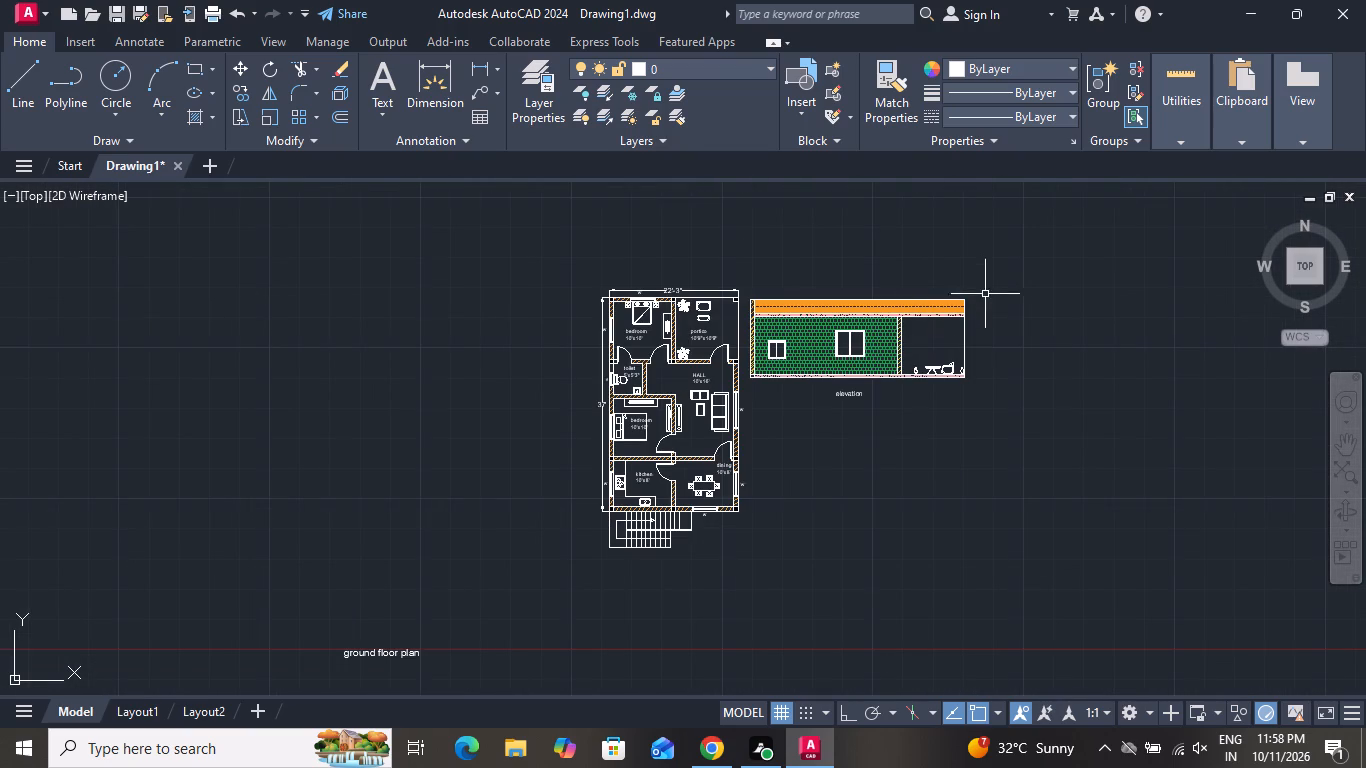
scroll(692, 467, down, 1)
scroll(486, 581, up, 2)
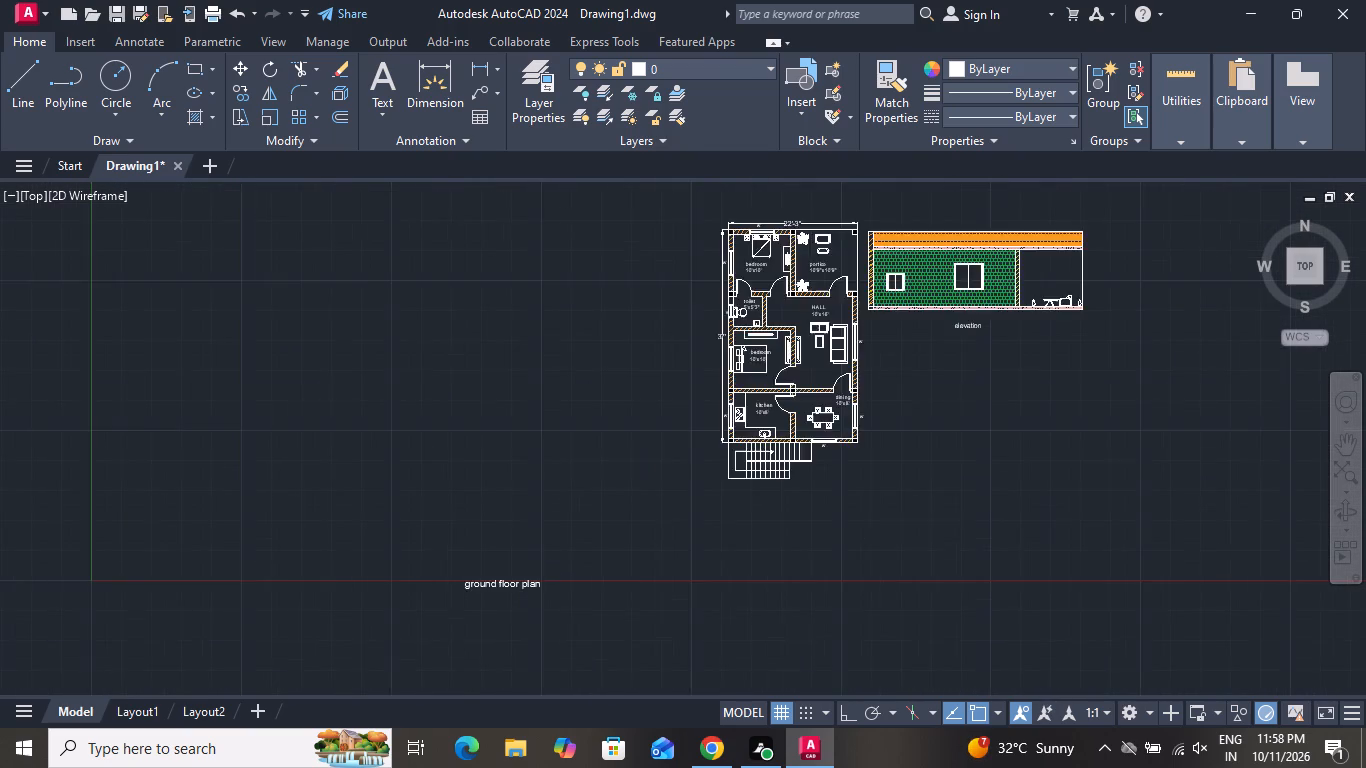
click(486, 580)
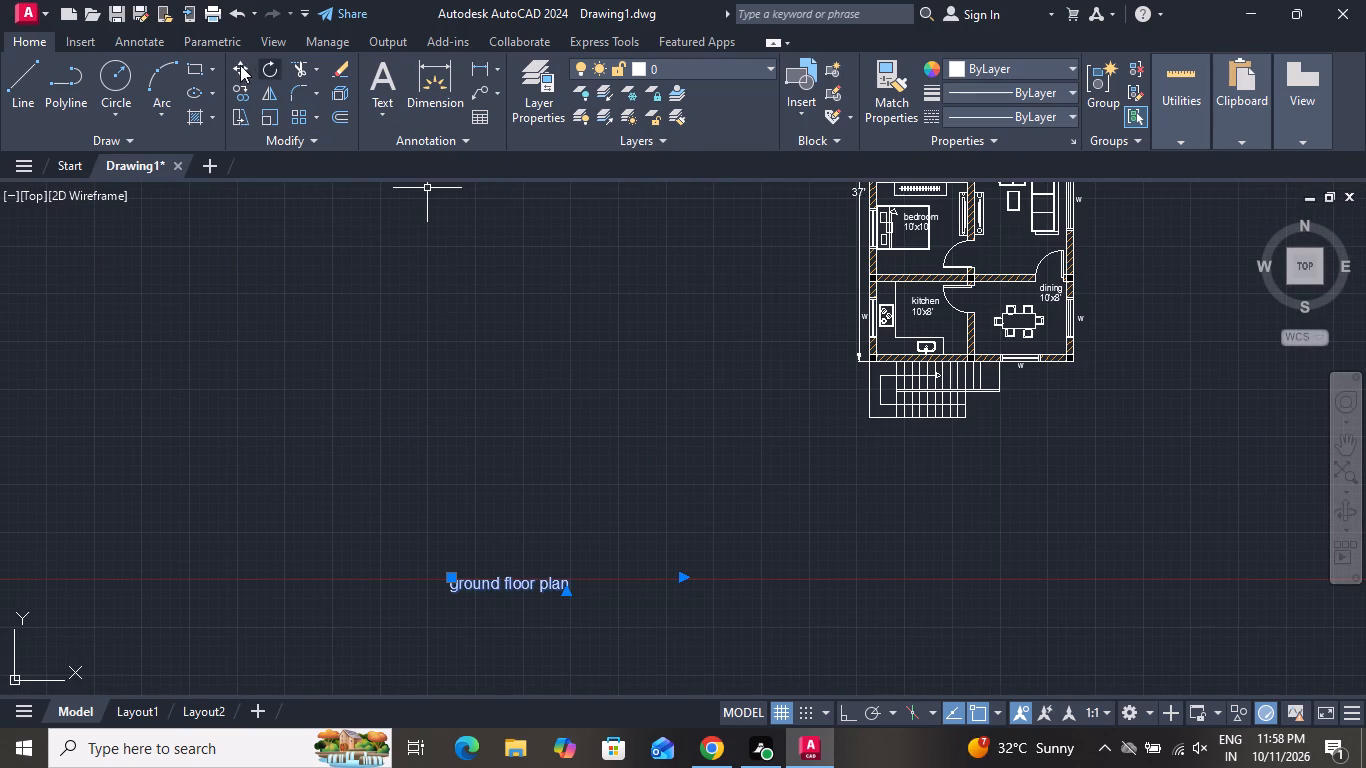
click(239, 63)
click(506, 589)
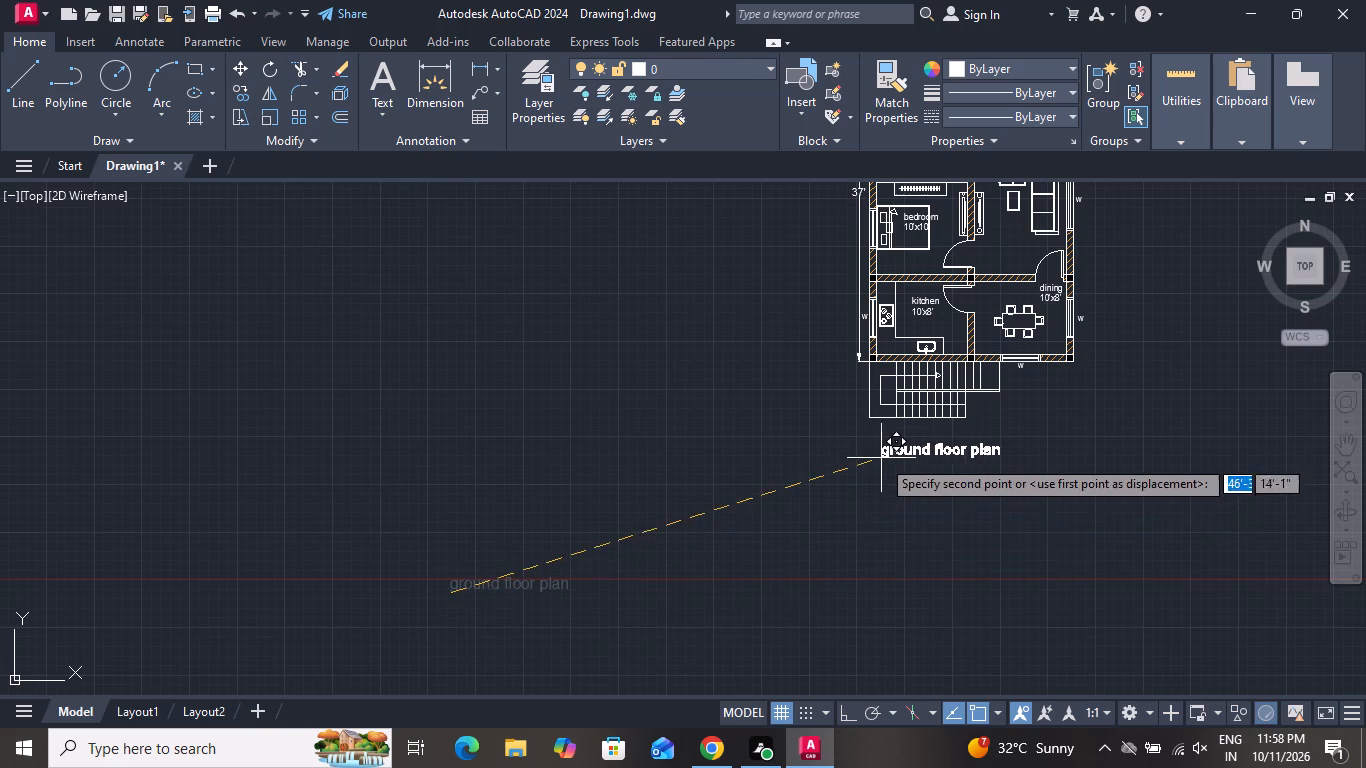
click(931, 443)
Examine the dimensioned floor plan and the elevation, including their titles, labels and overall layout.
scroll(828, 532, down, 1)
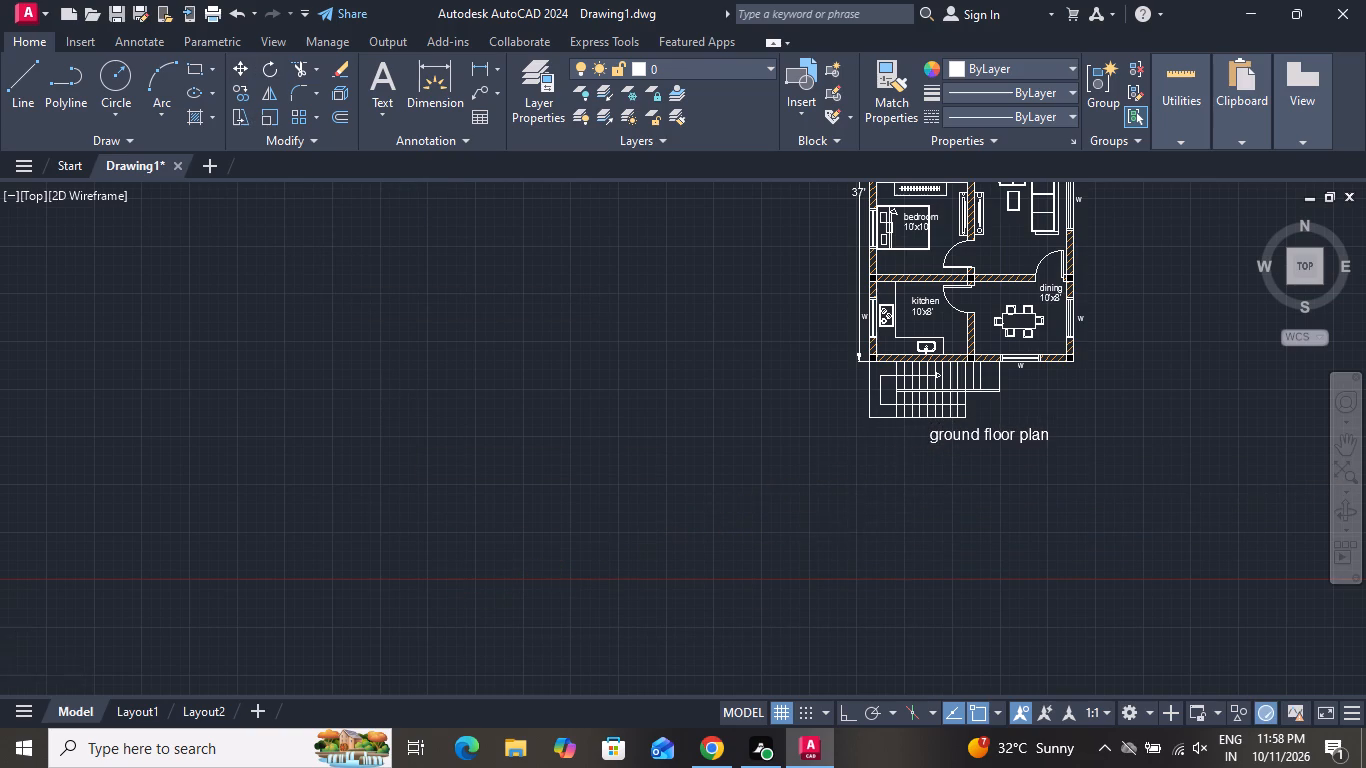
scroll(1102, 453, down, 1)
scroll(1217, 320, up, 2)
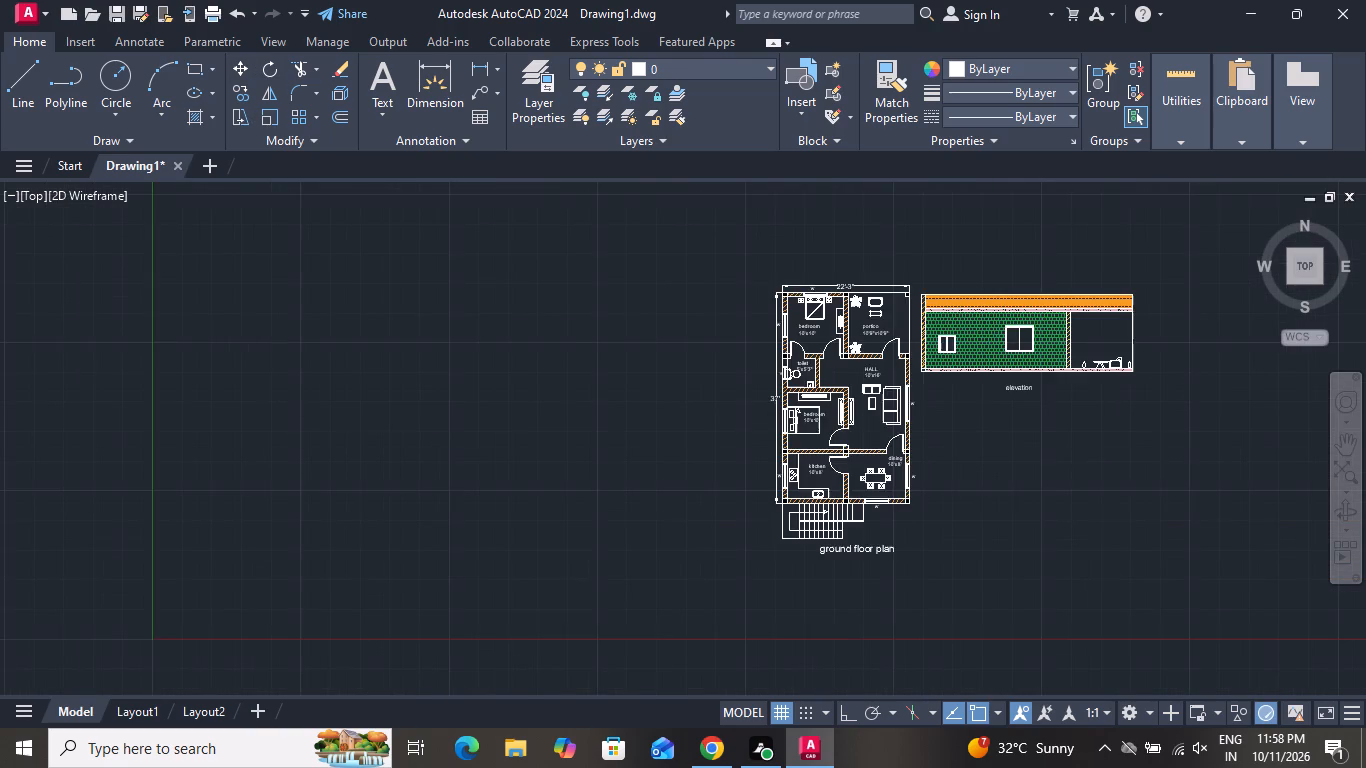
scroll(1217, 320, up, 1)
scroll(1205, 340, down, 2)
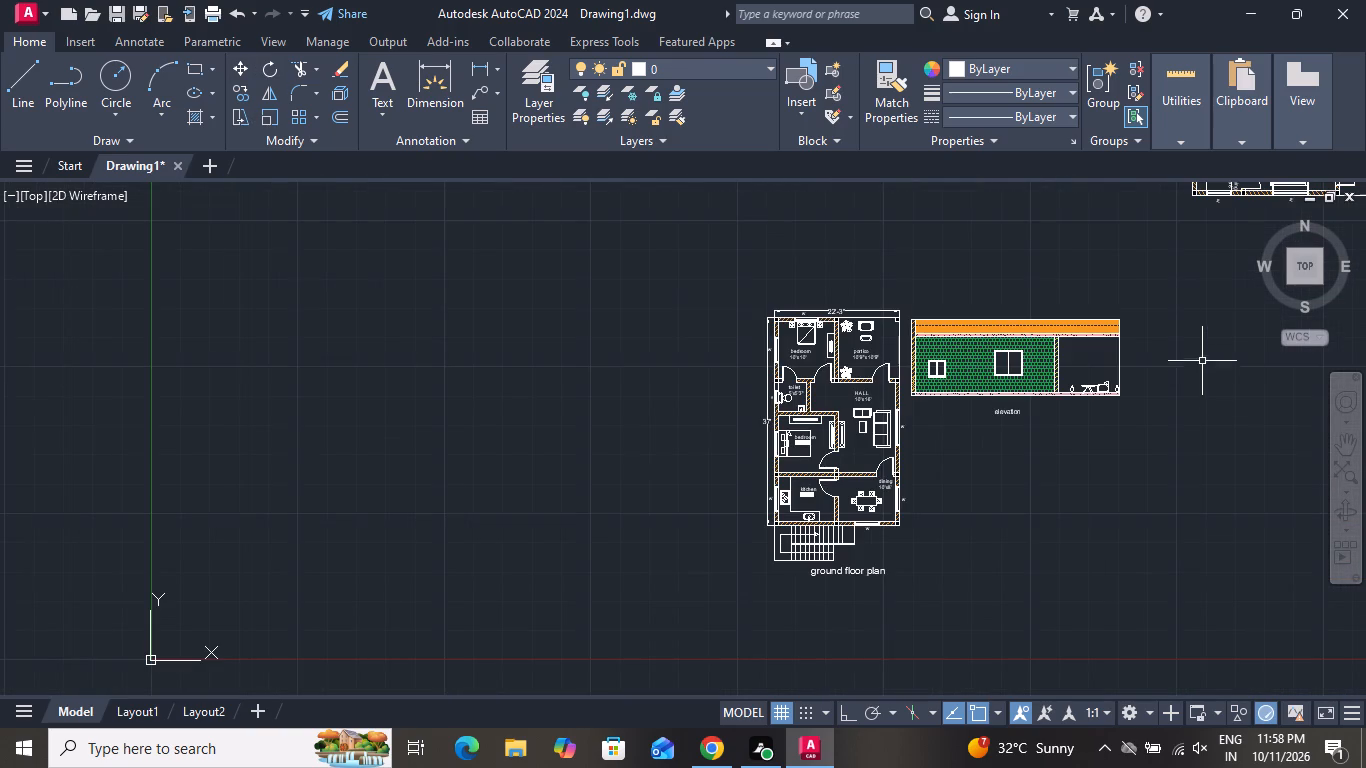
scroll(1169, 354, up, 1)
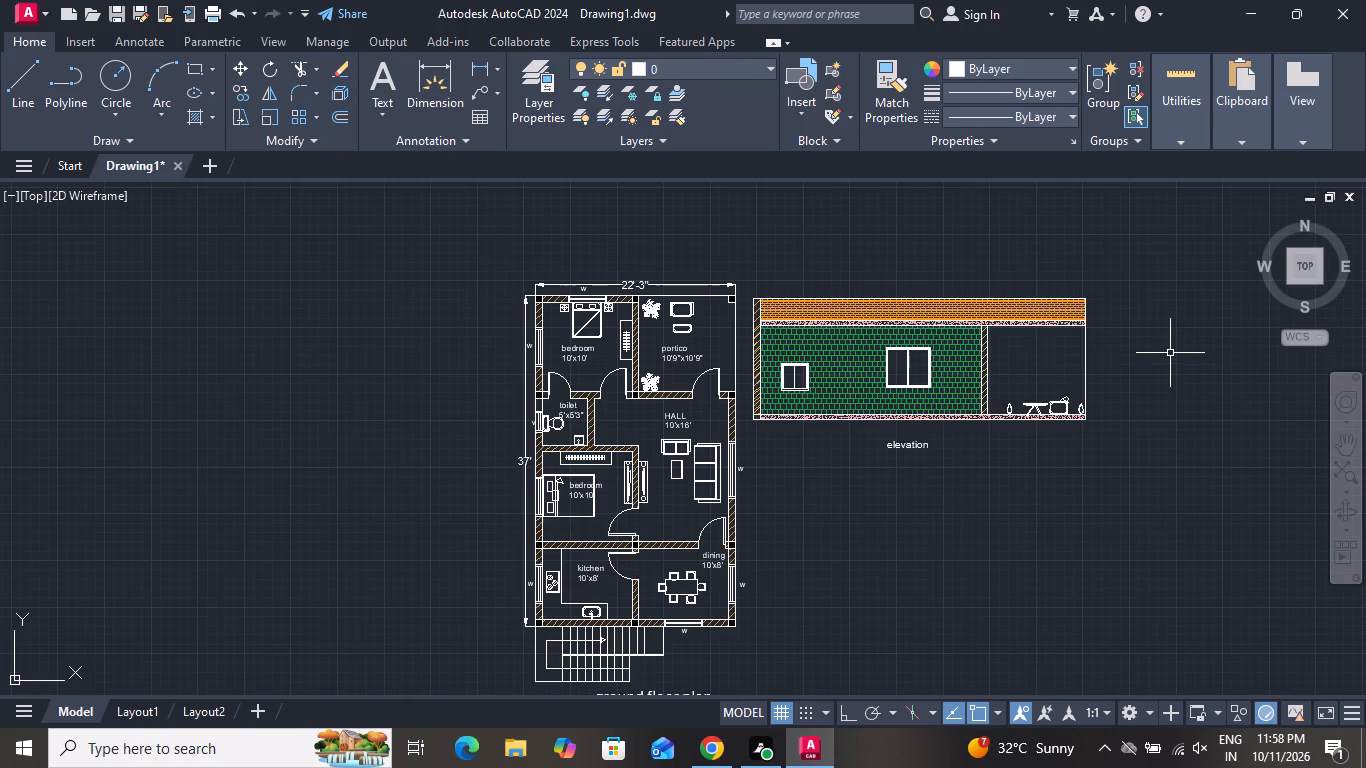
scroll(1104, 419, up, 2)
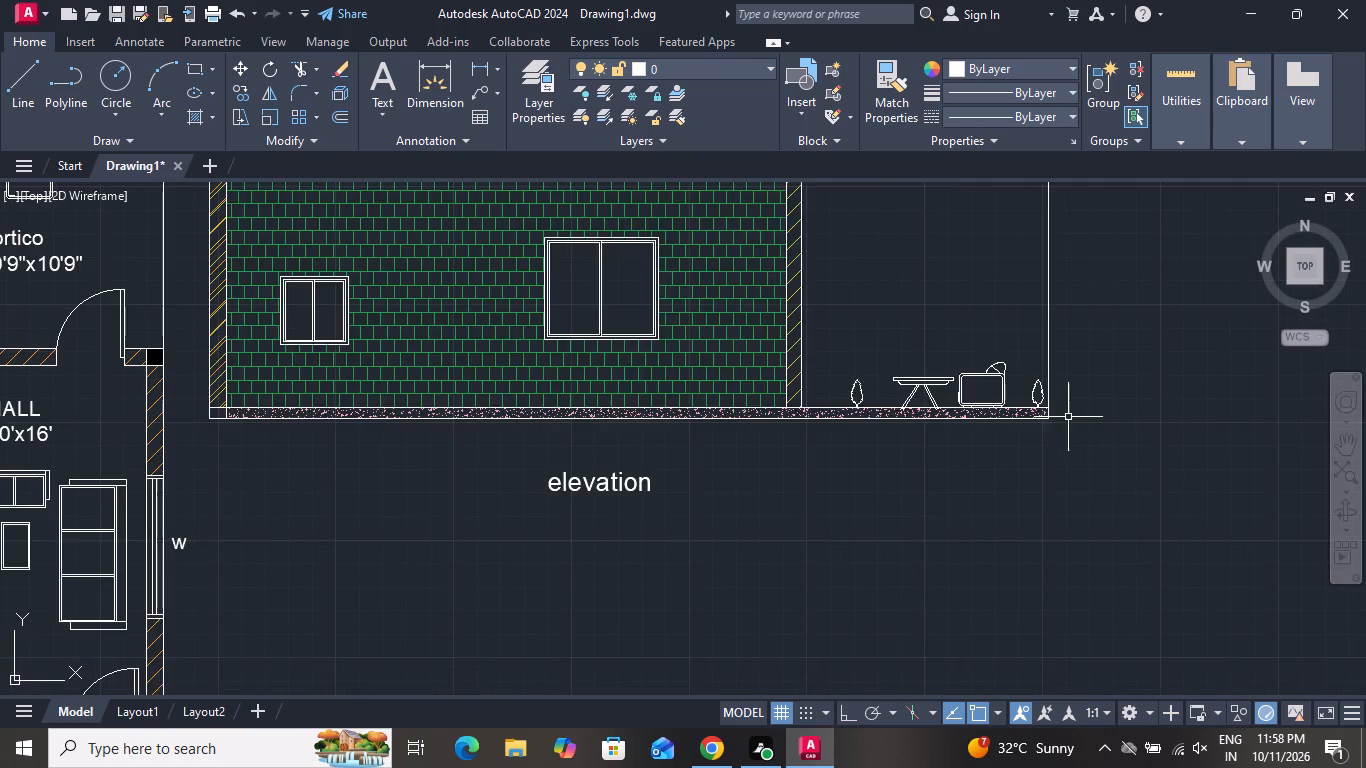
scroll(1064, 416, up, 4)
scroll(1064, 416, down, 6)
scroll(599, 474, up, 2)
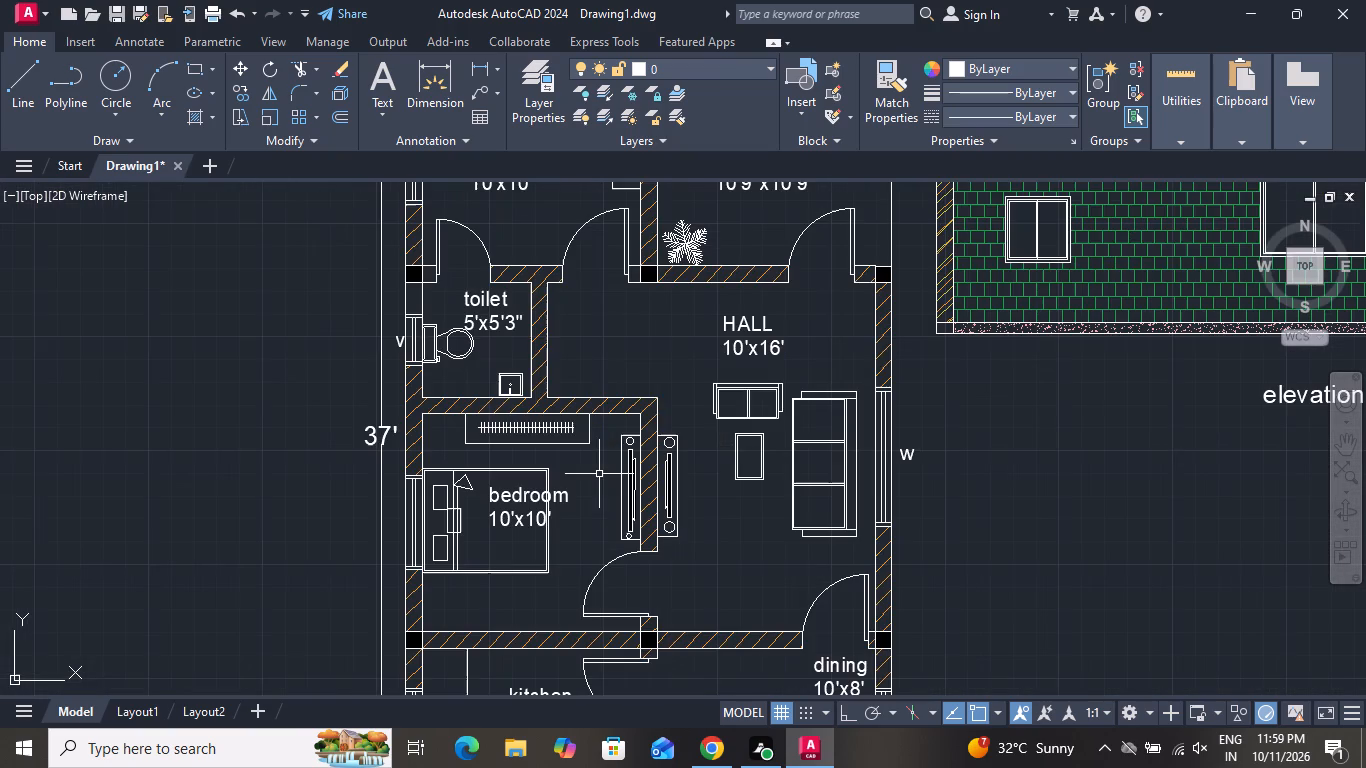
scroll(599, 474, down, 2)
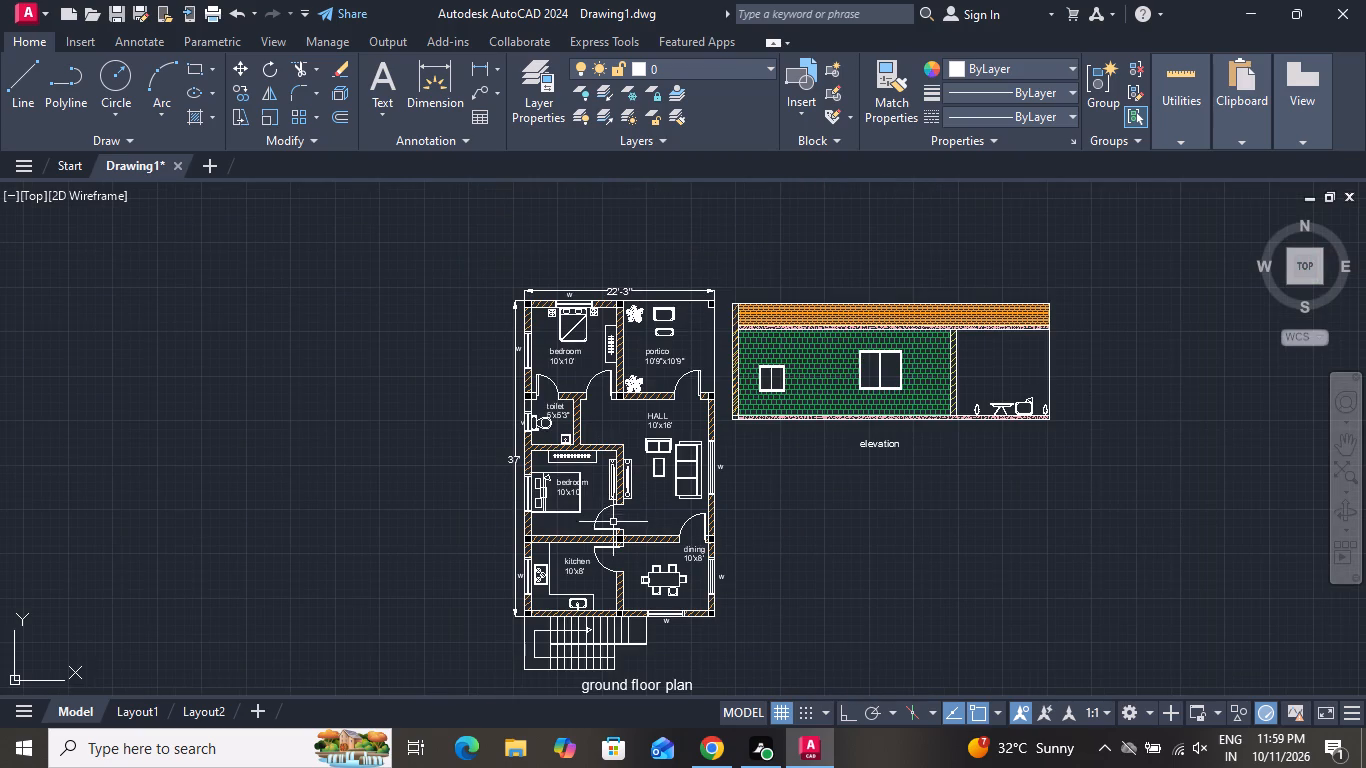
Delete the entire rotated copy of the floor plan lying above the elevation.
scroll(730, 566, down, 2)
scroll(1008, 344, up, 3)
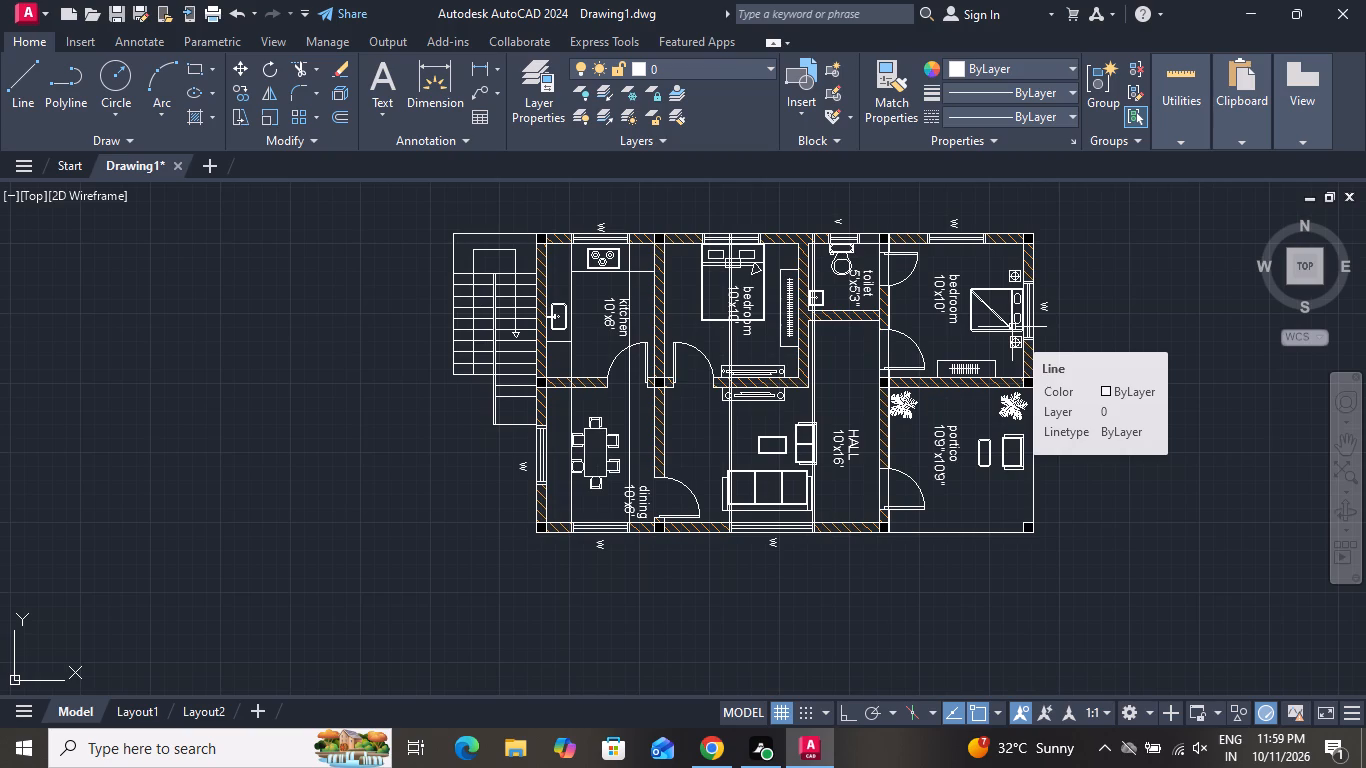
scroll(912, 356, down, 3)
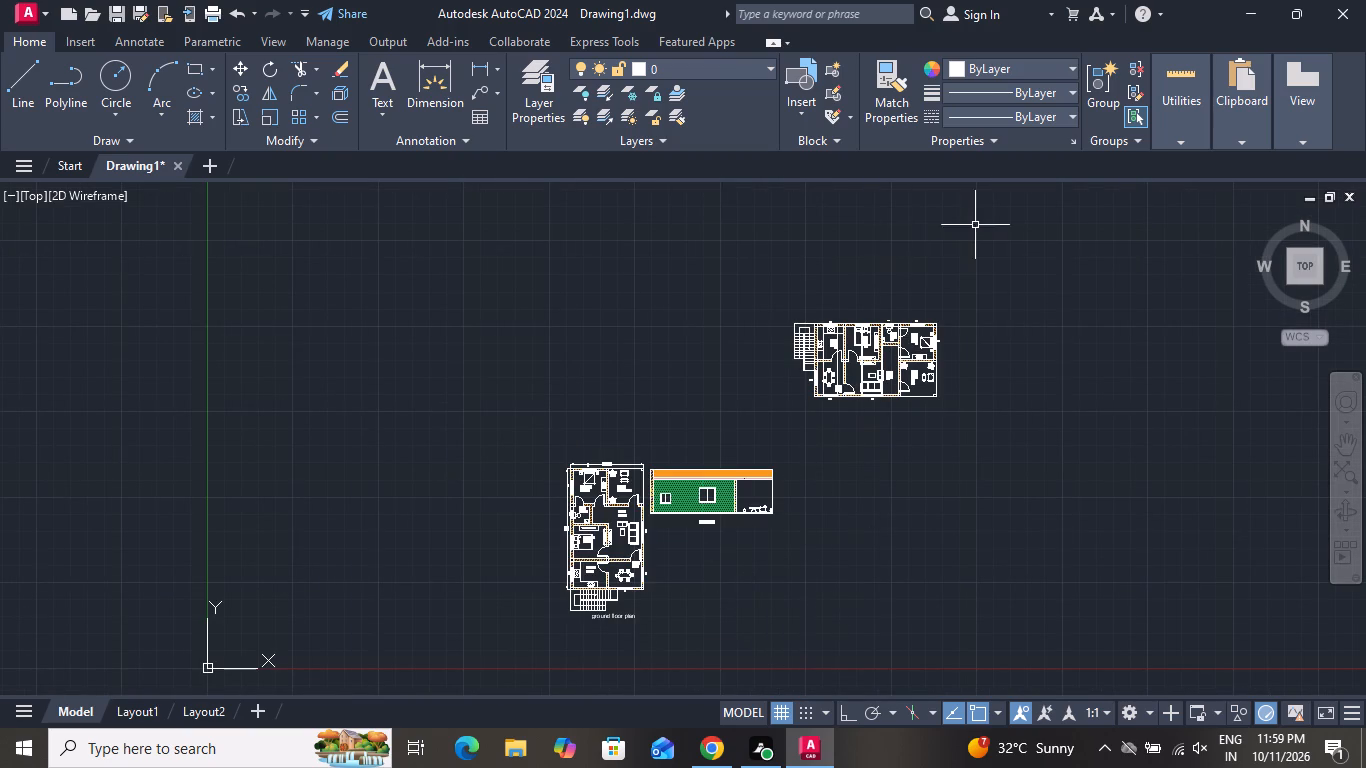
click(1013, 276)
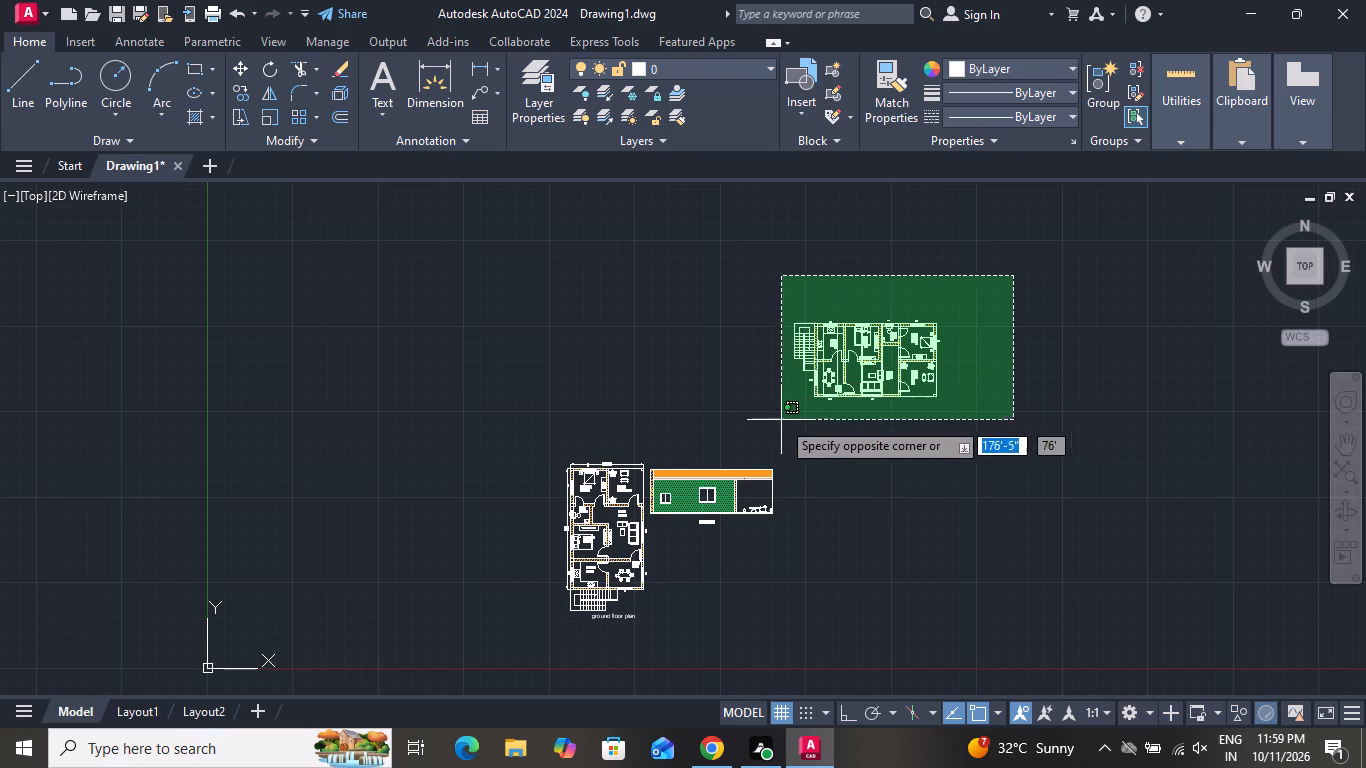
click(756, 427)
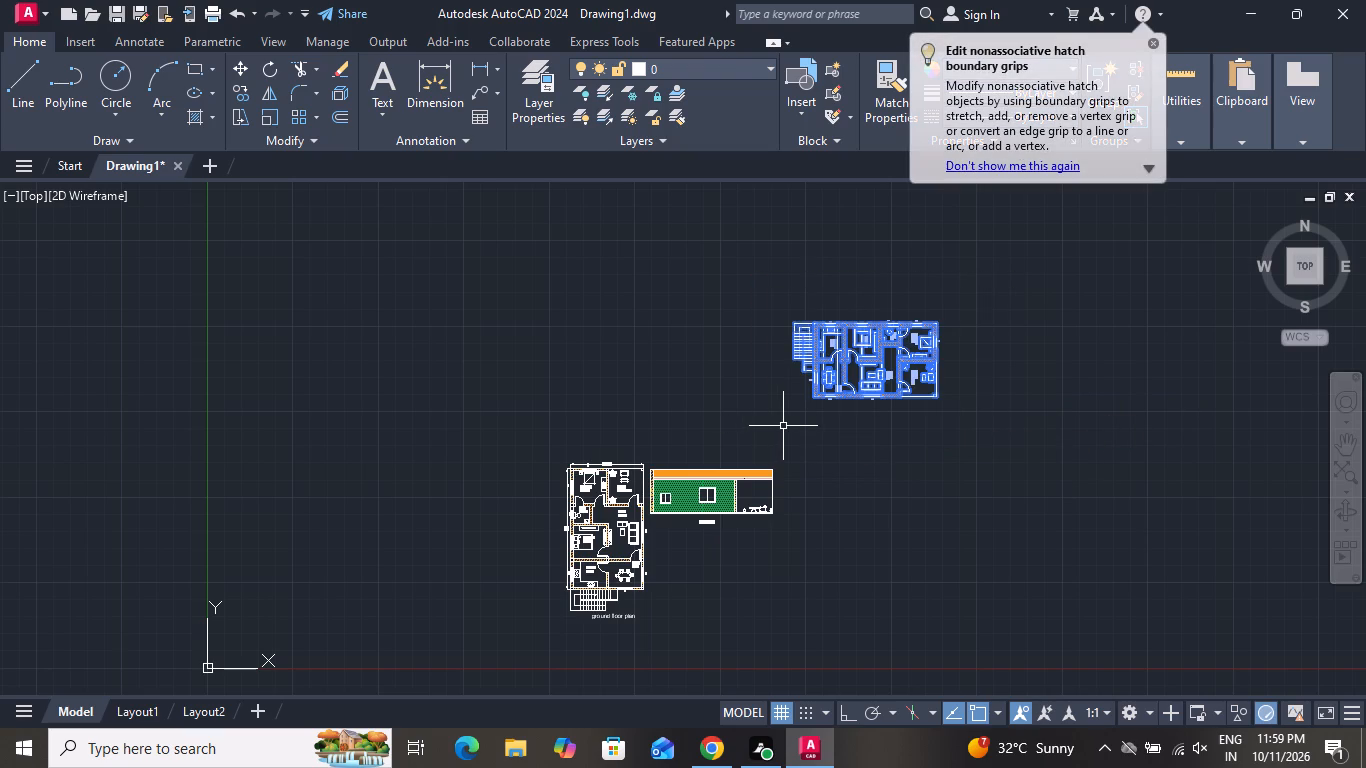
key(Delete)
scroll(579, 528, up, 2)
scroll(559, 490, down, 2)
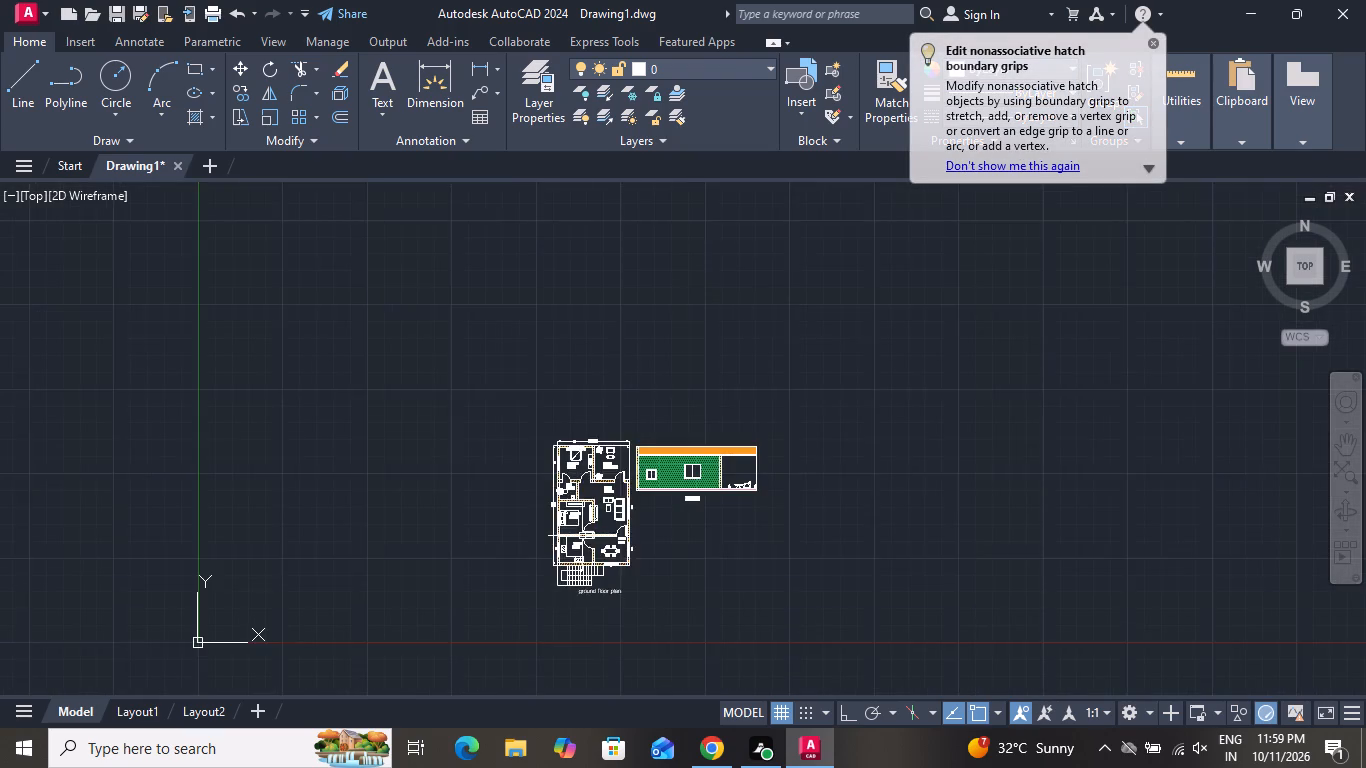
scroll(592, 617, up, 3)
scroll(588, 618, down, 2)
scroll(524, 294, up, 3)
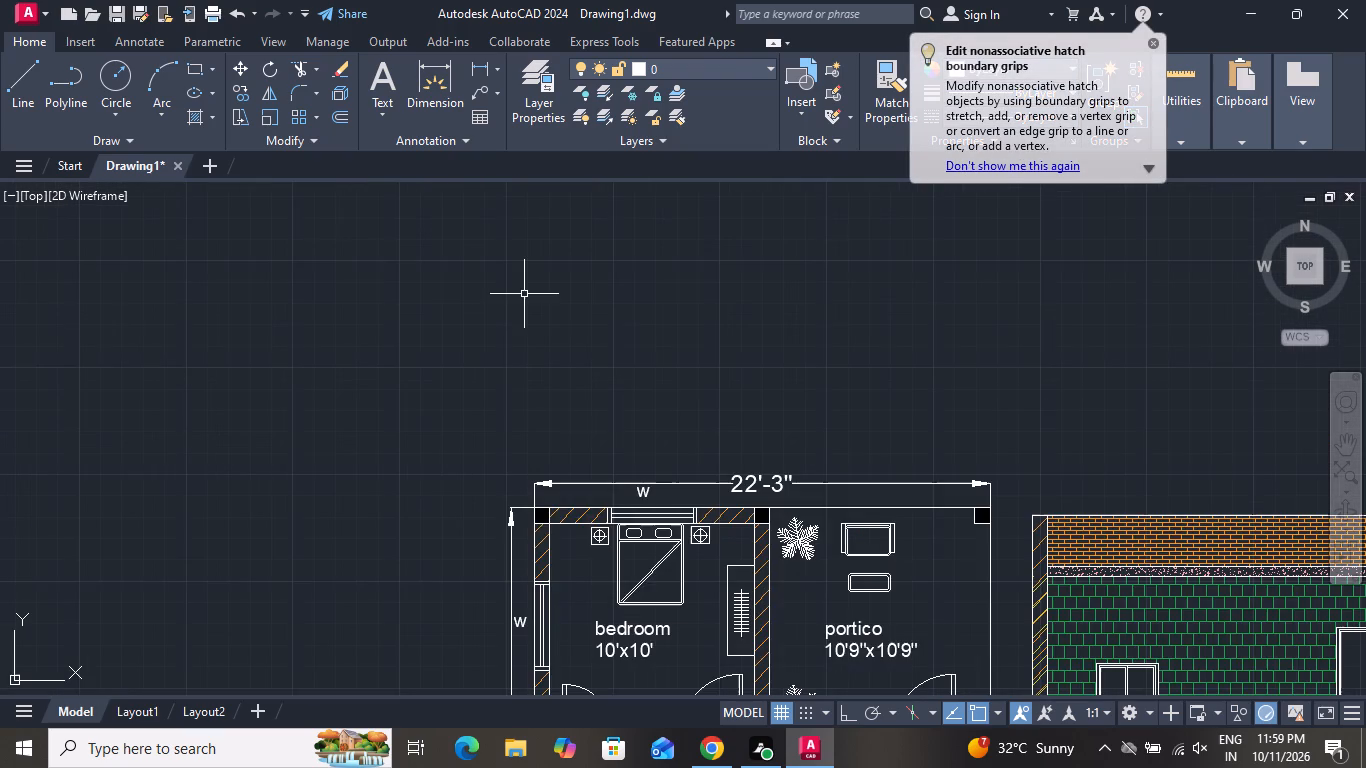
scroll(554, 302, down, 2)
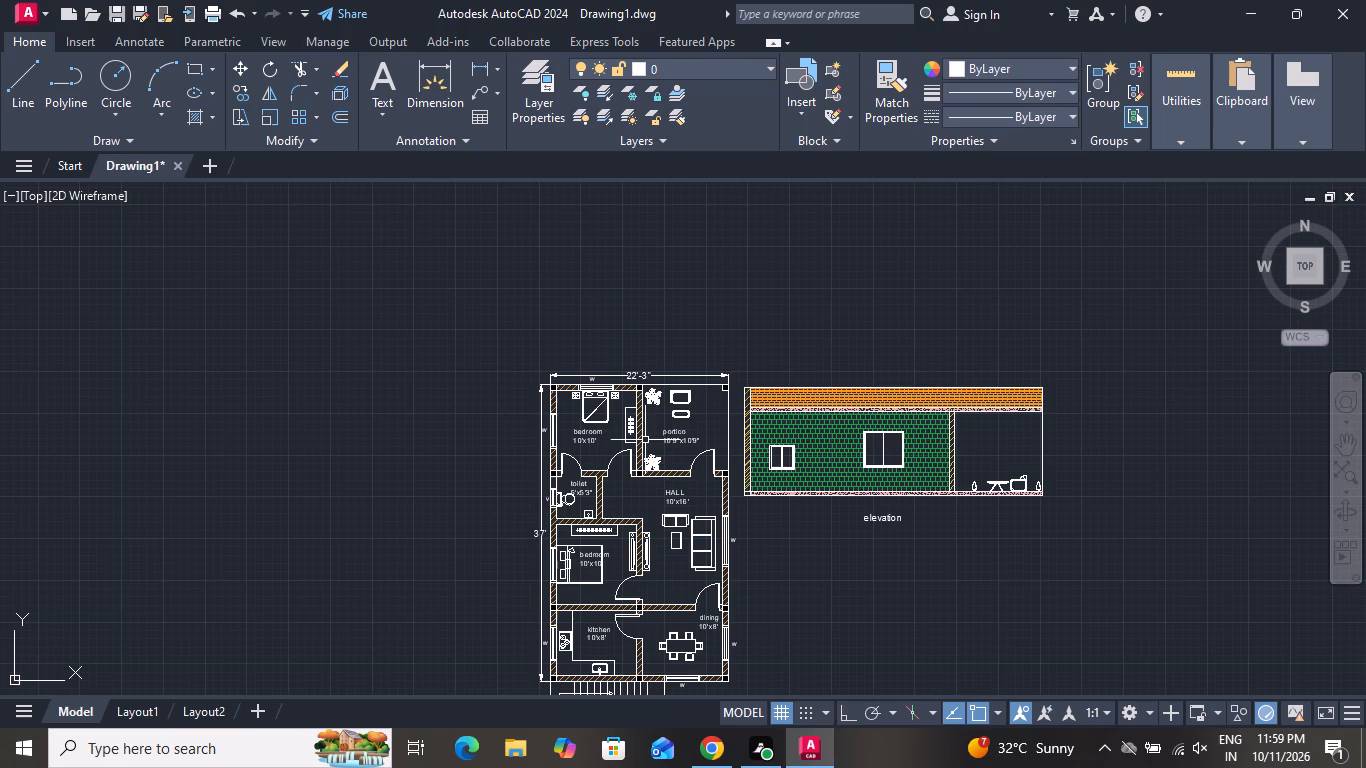
Save the drawing as "Drawing b" in the 30X40 folder inside the intership folder on drive C.
key(ctrl+s)
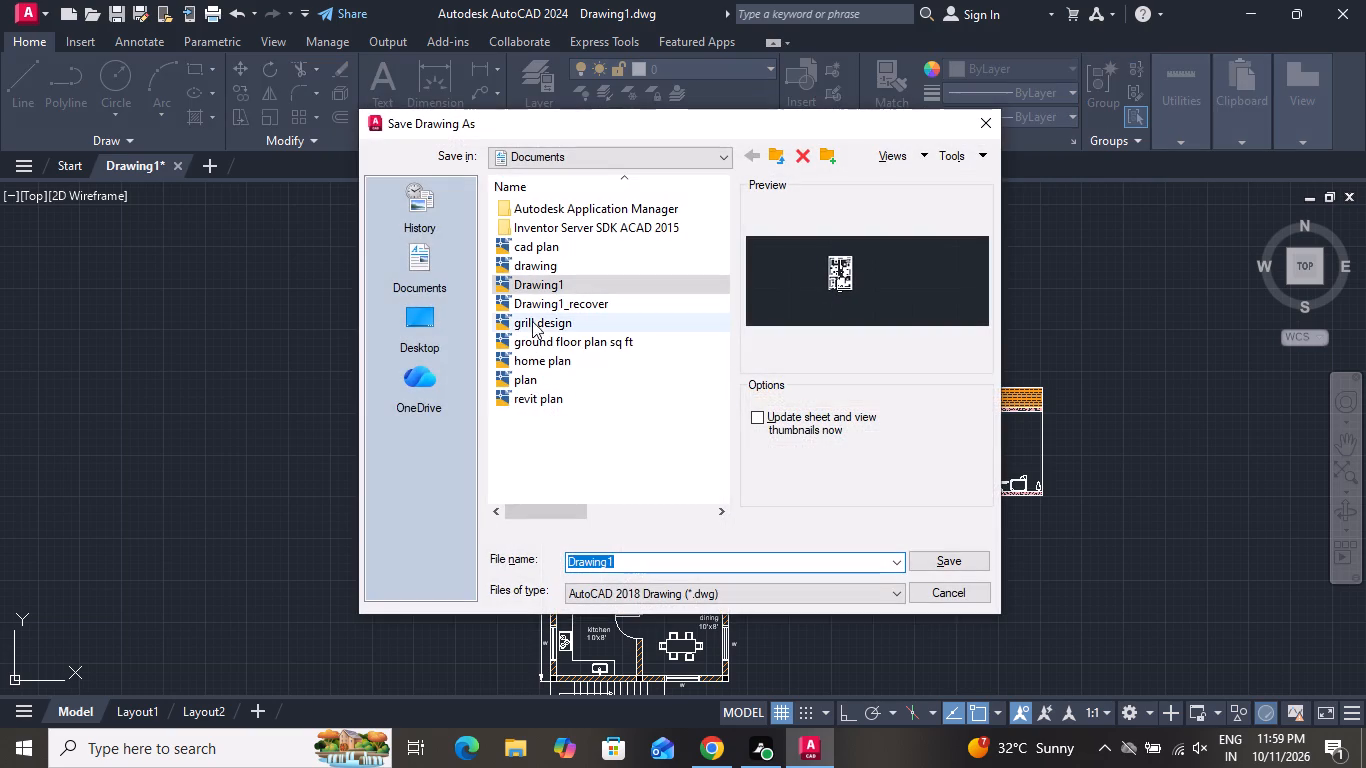
double_click(420, 334)
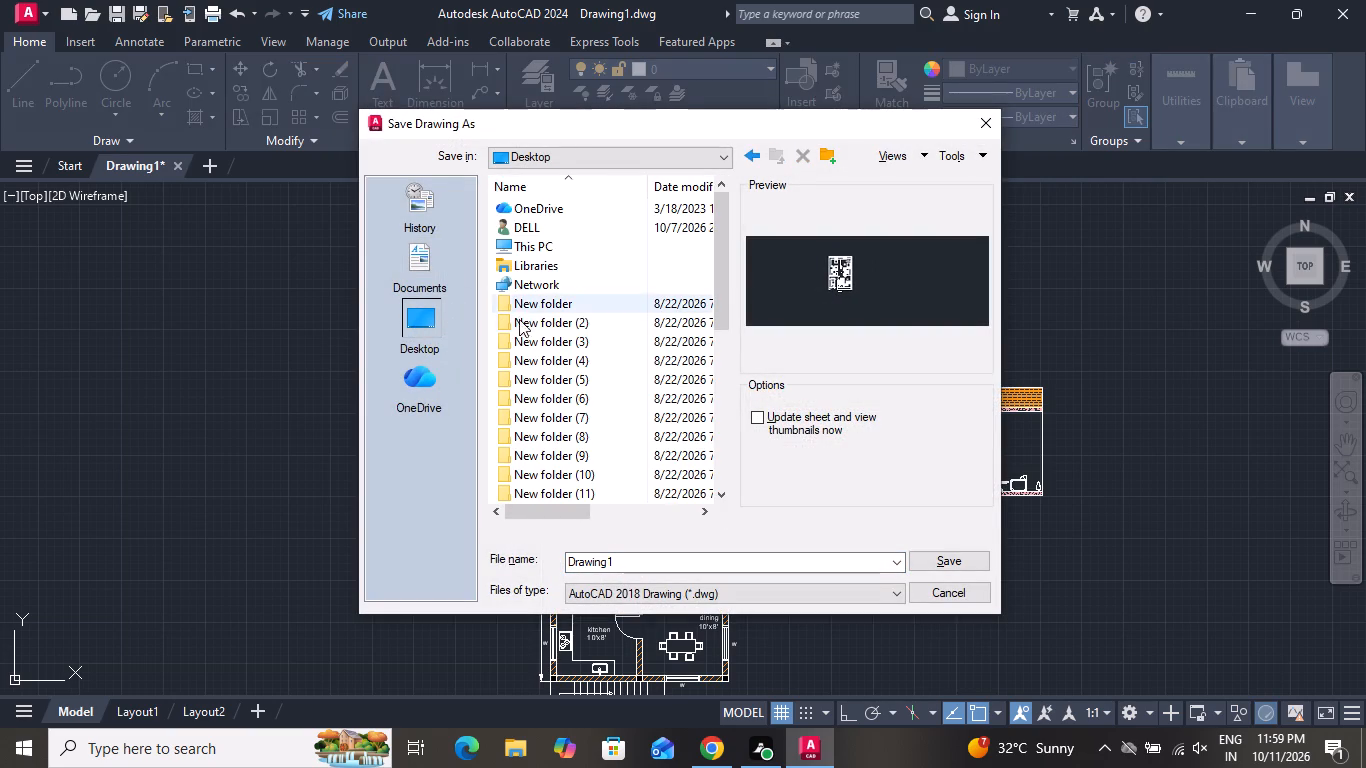
double_click(548, 242)
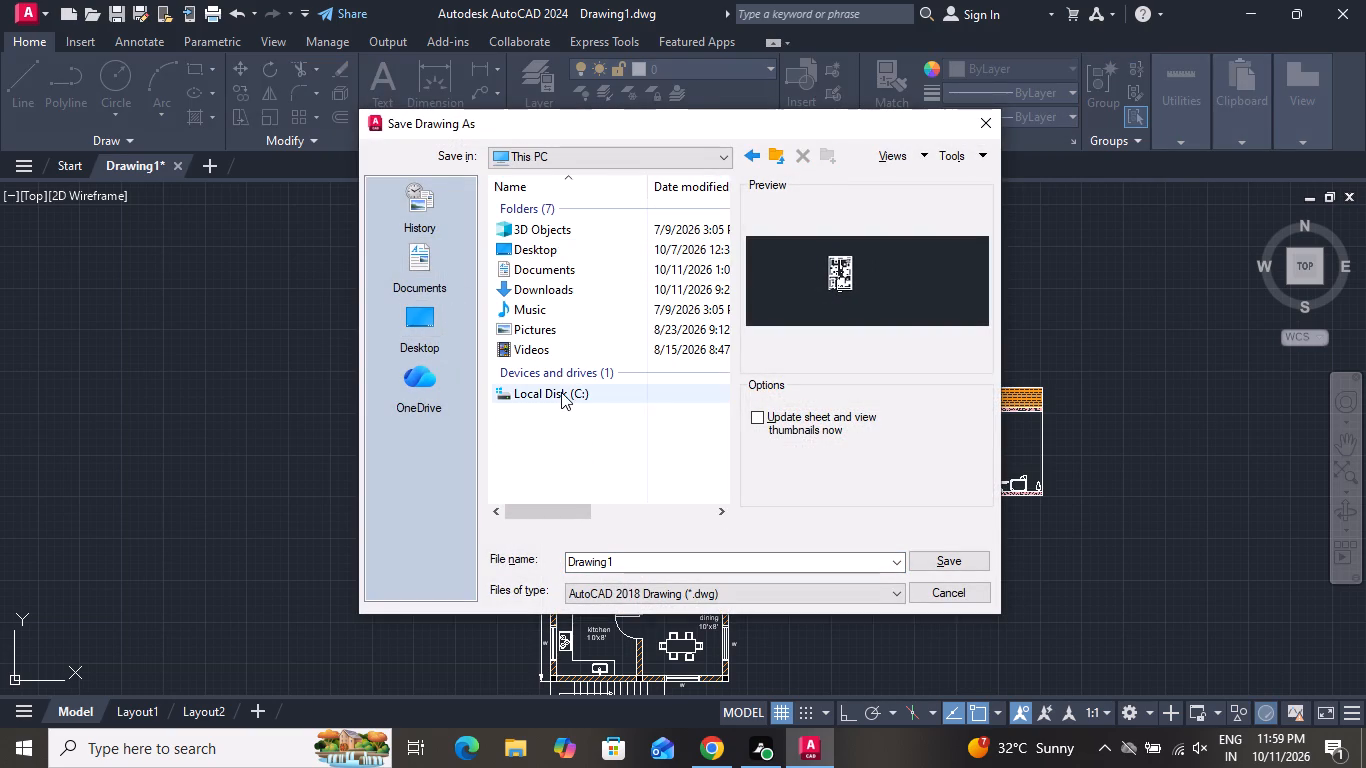
double_click(561, 390)
double_click(598, 279)
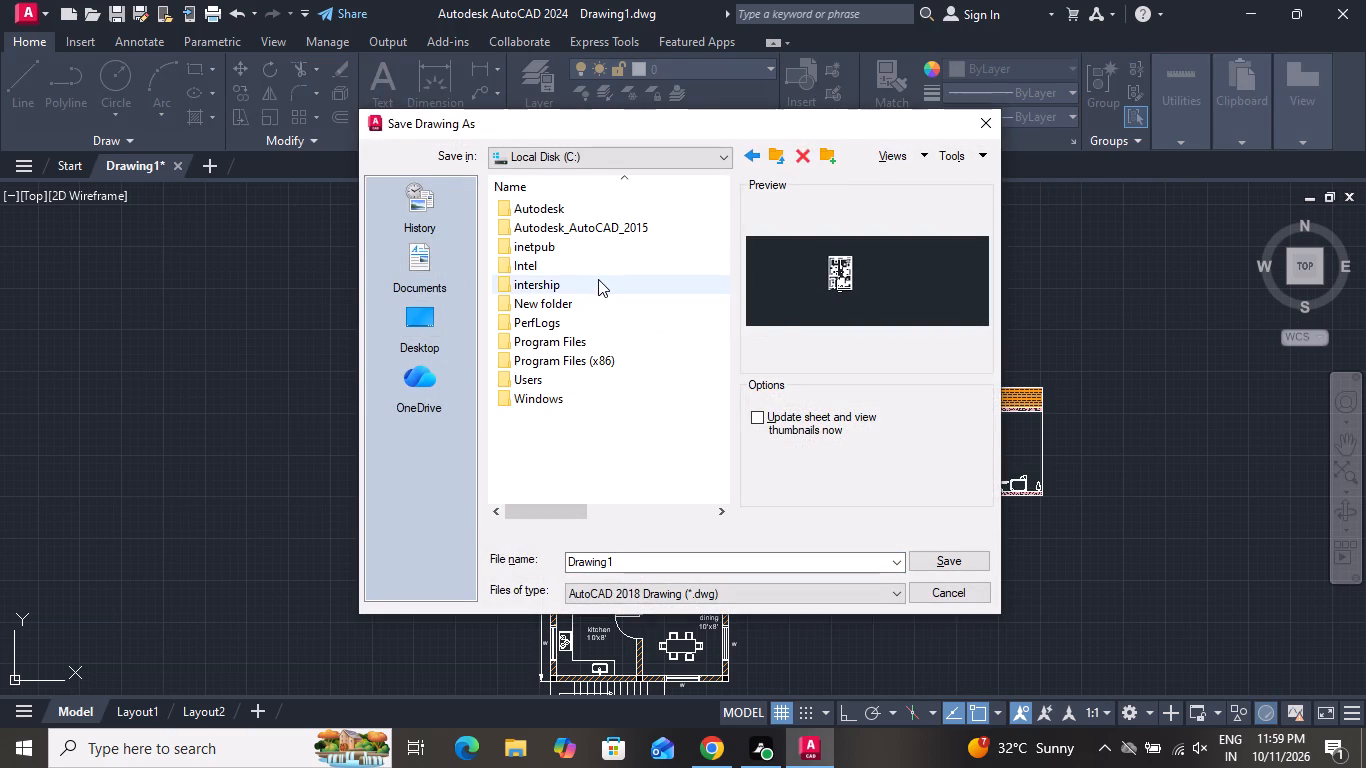
double_click(608, 213)
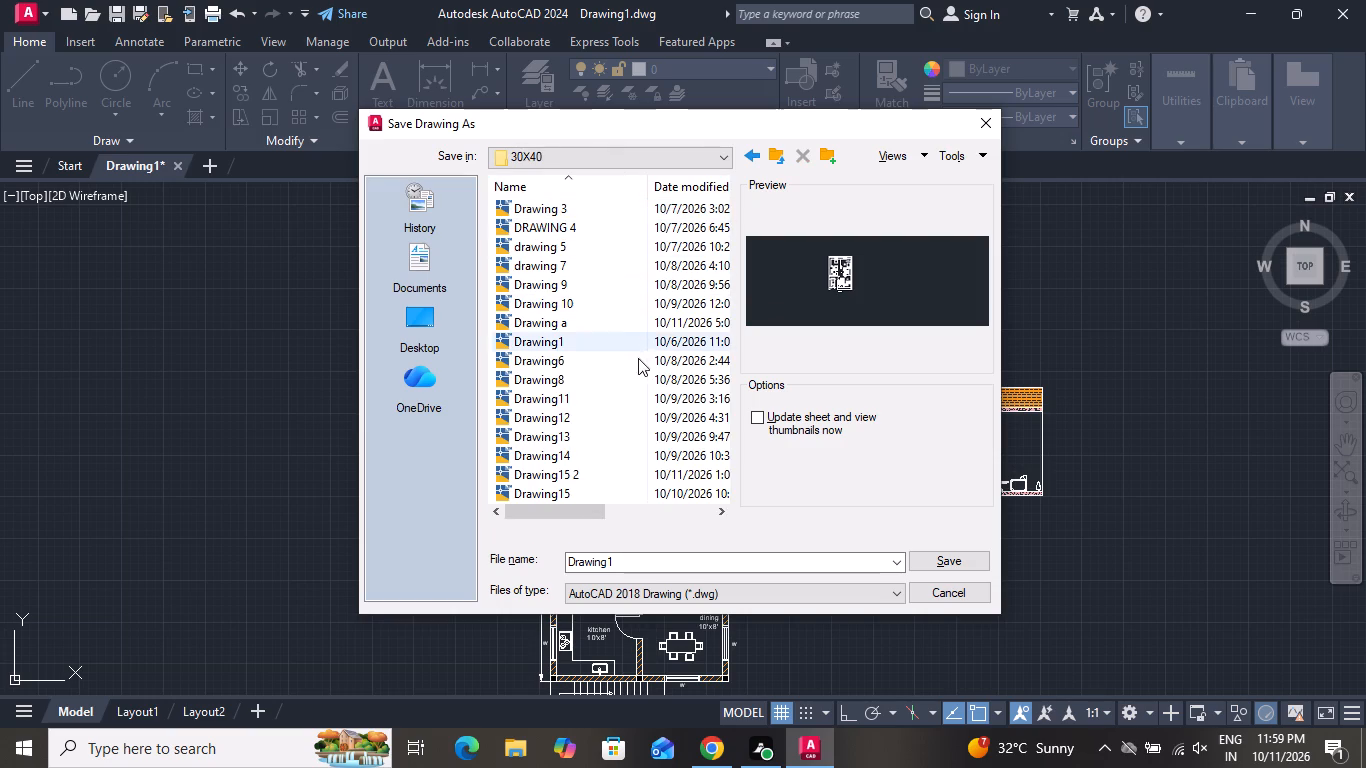
click(669, 564)
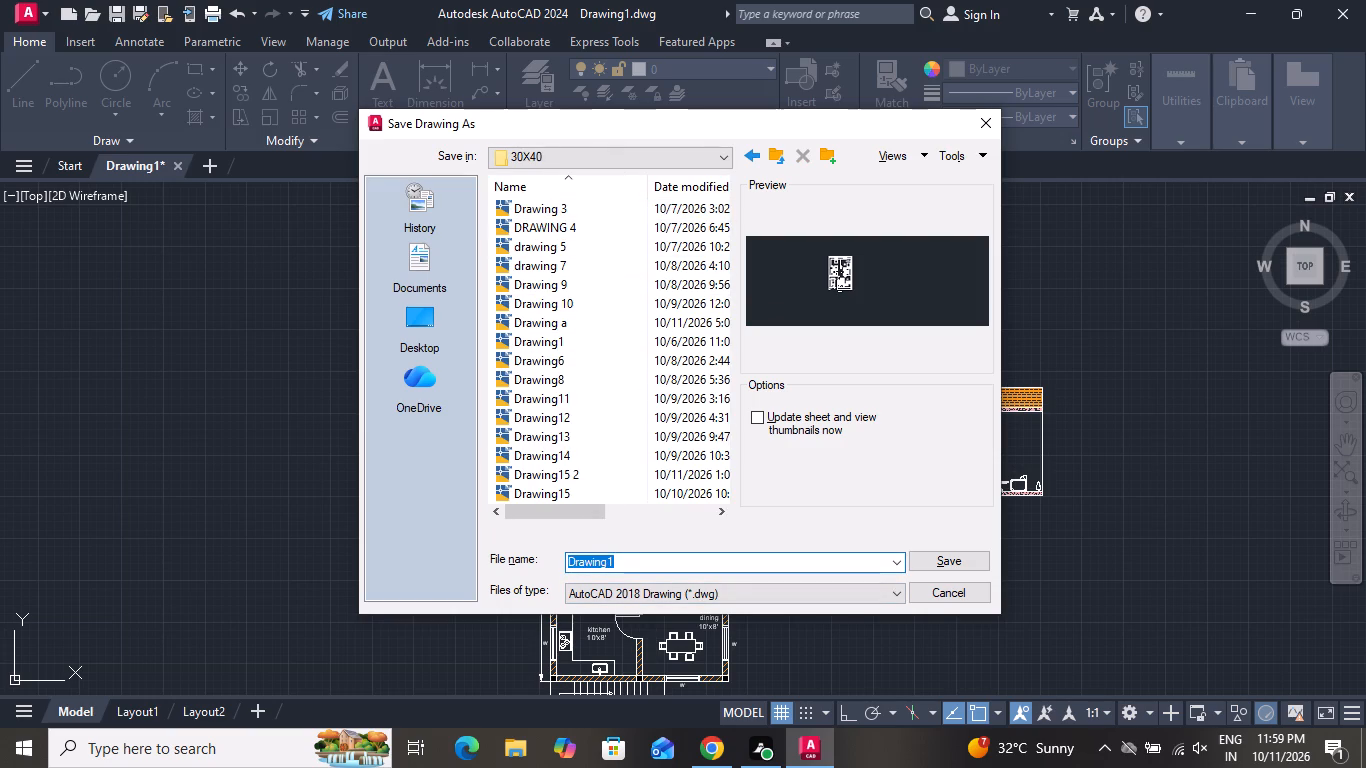
click(671, 564)
key(BackSpace)
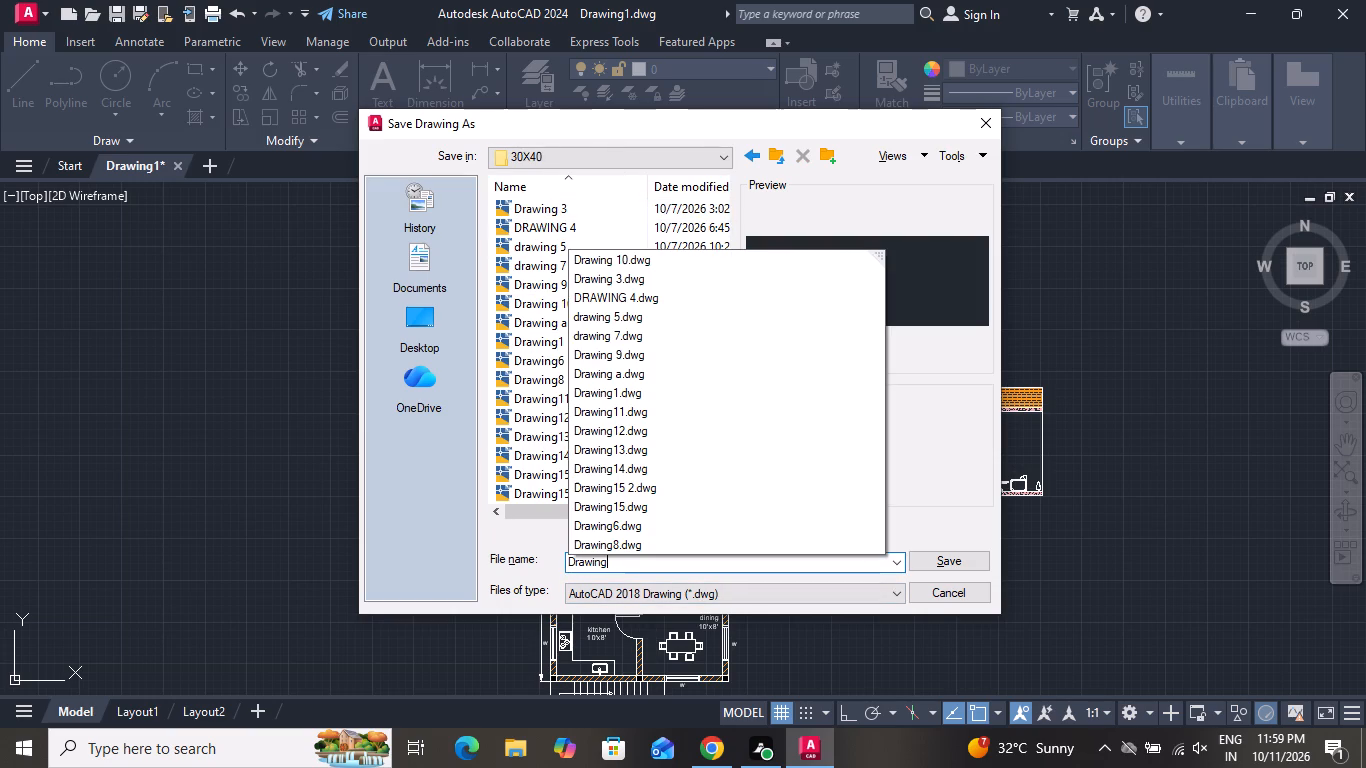
key(space)
text(b)
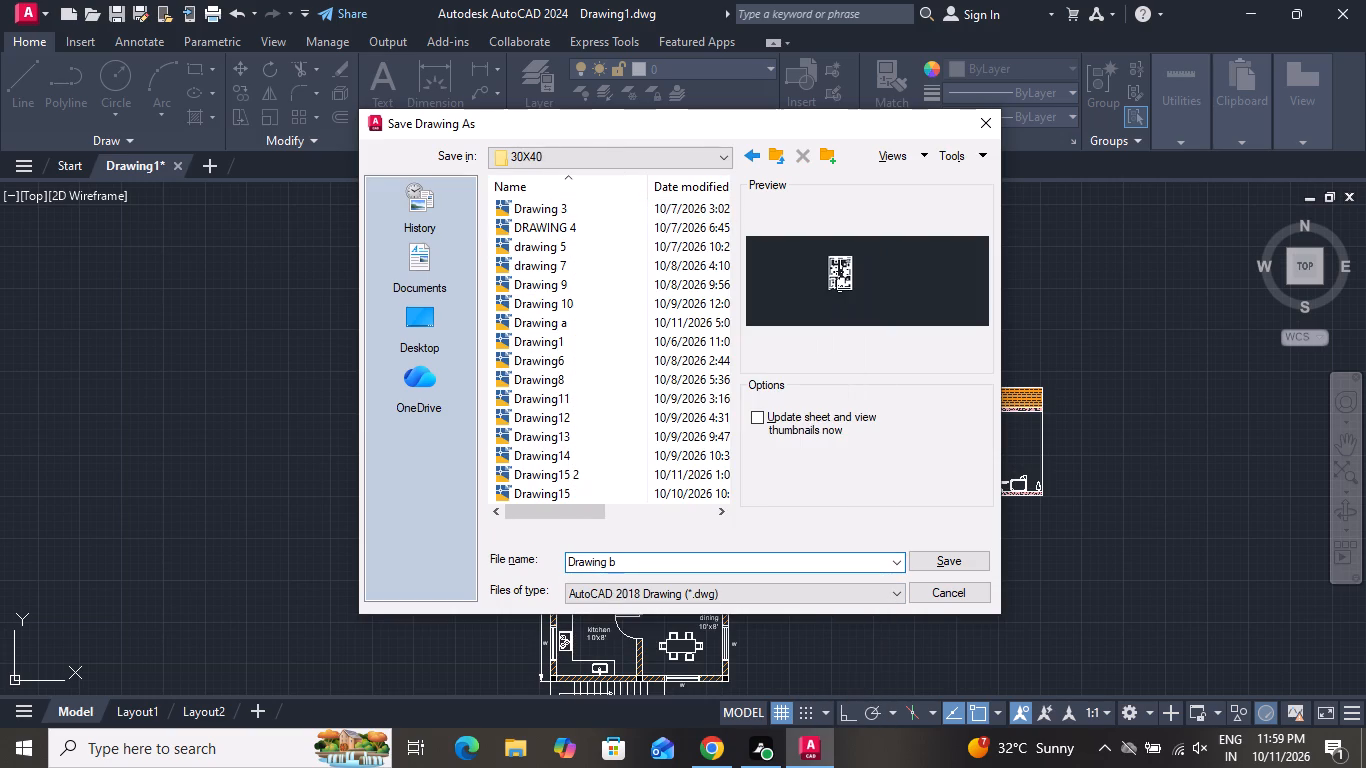
click(935, 563)
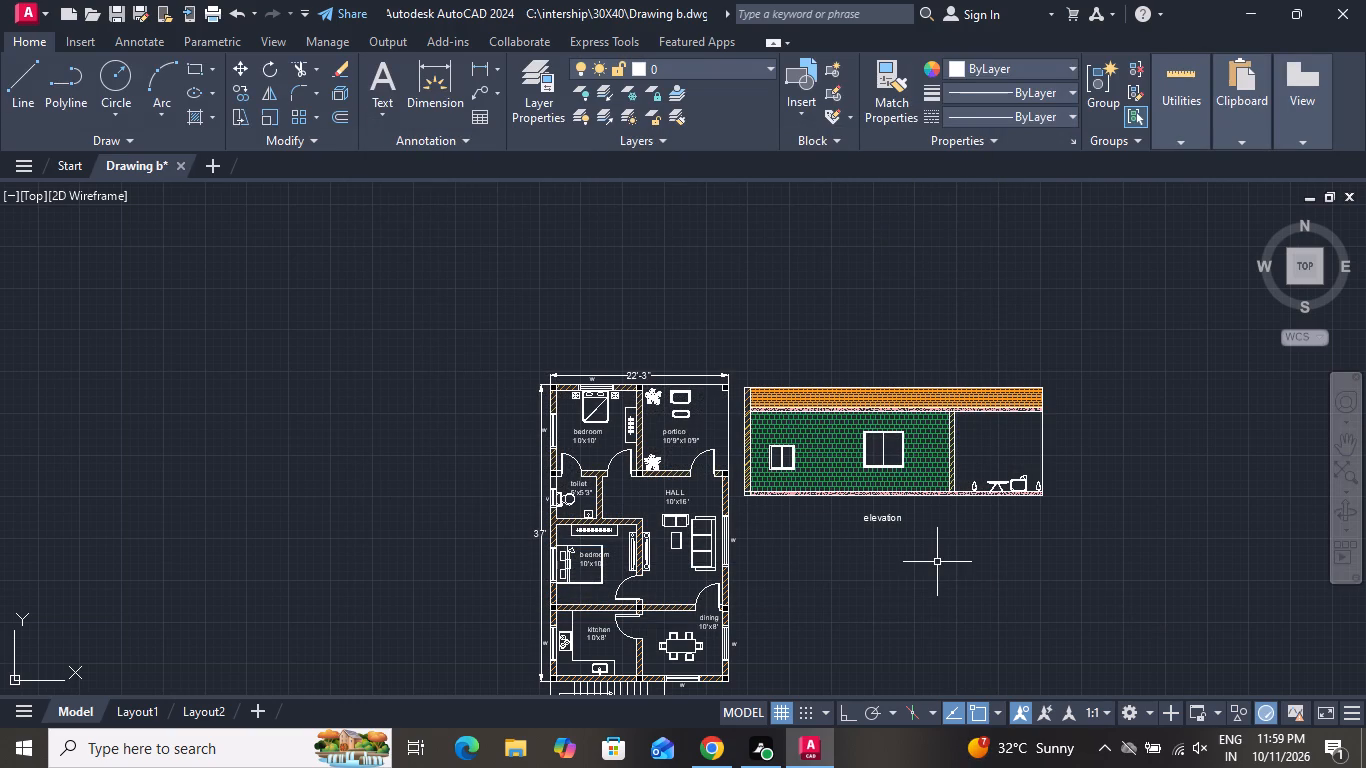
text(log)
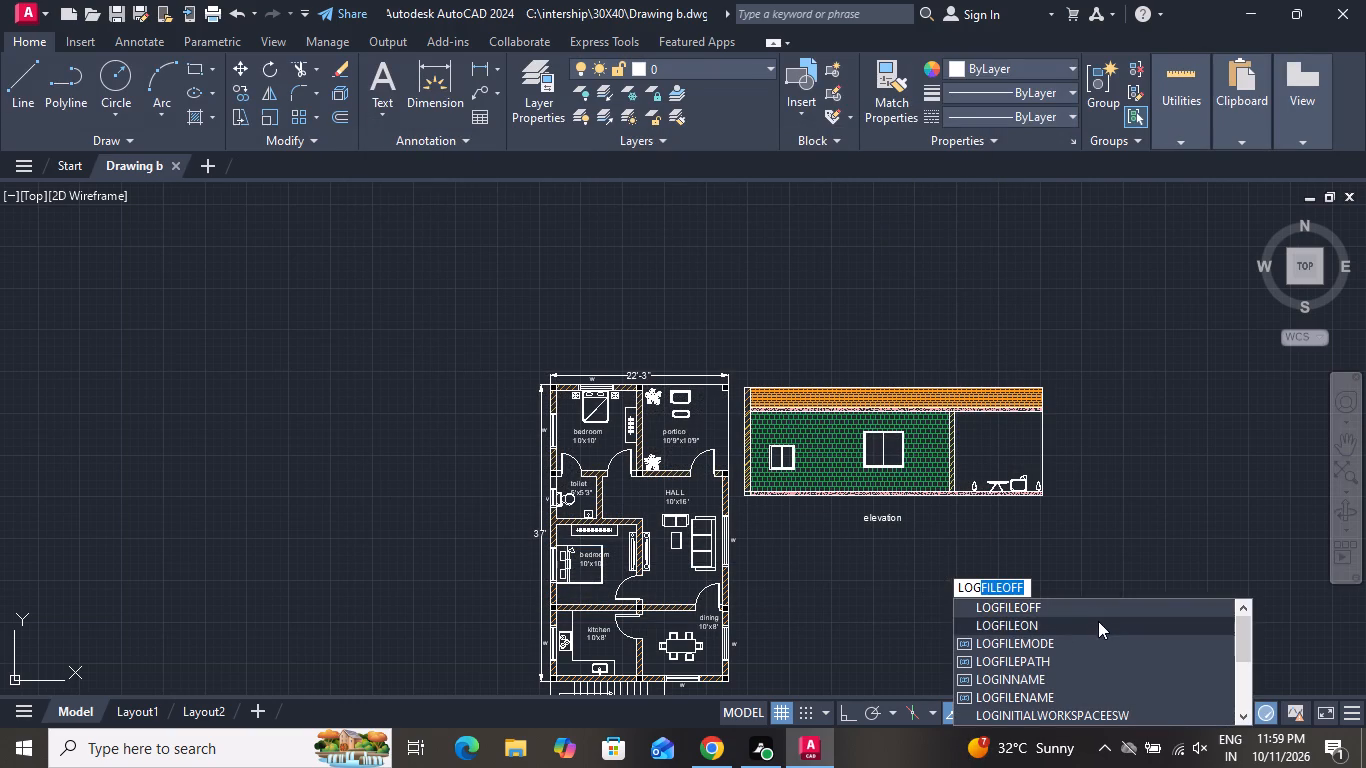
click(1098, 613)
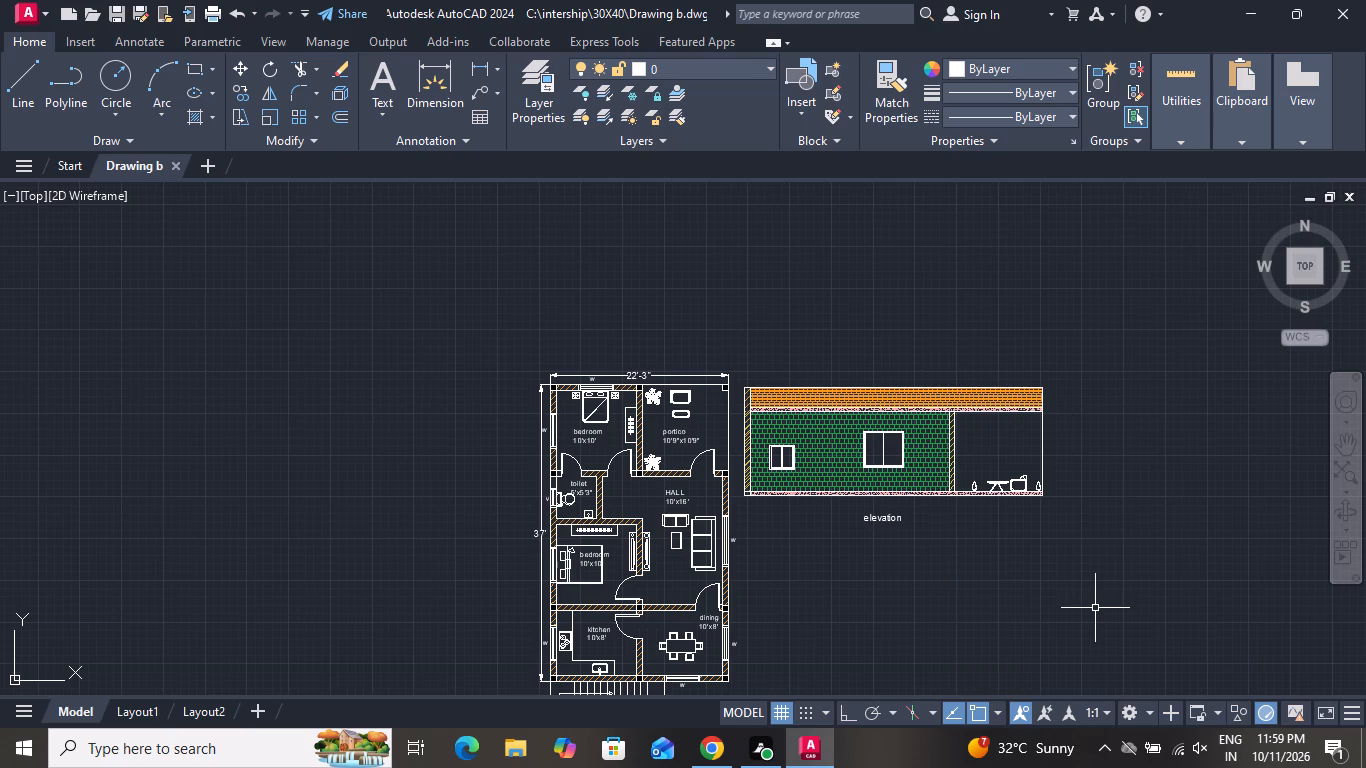
Set up a plot with the previous plot settings and a window area enclosing the ground floor plan, the elevation and both titles.
key(ctrl+p)
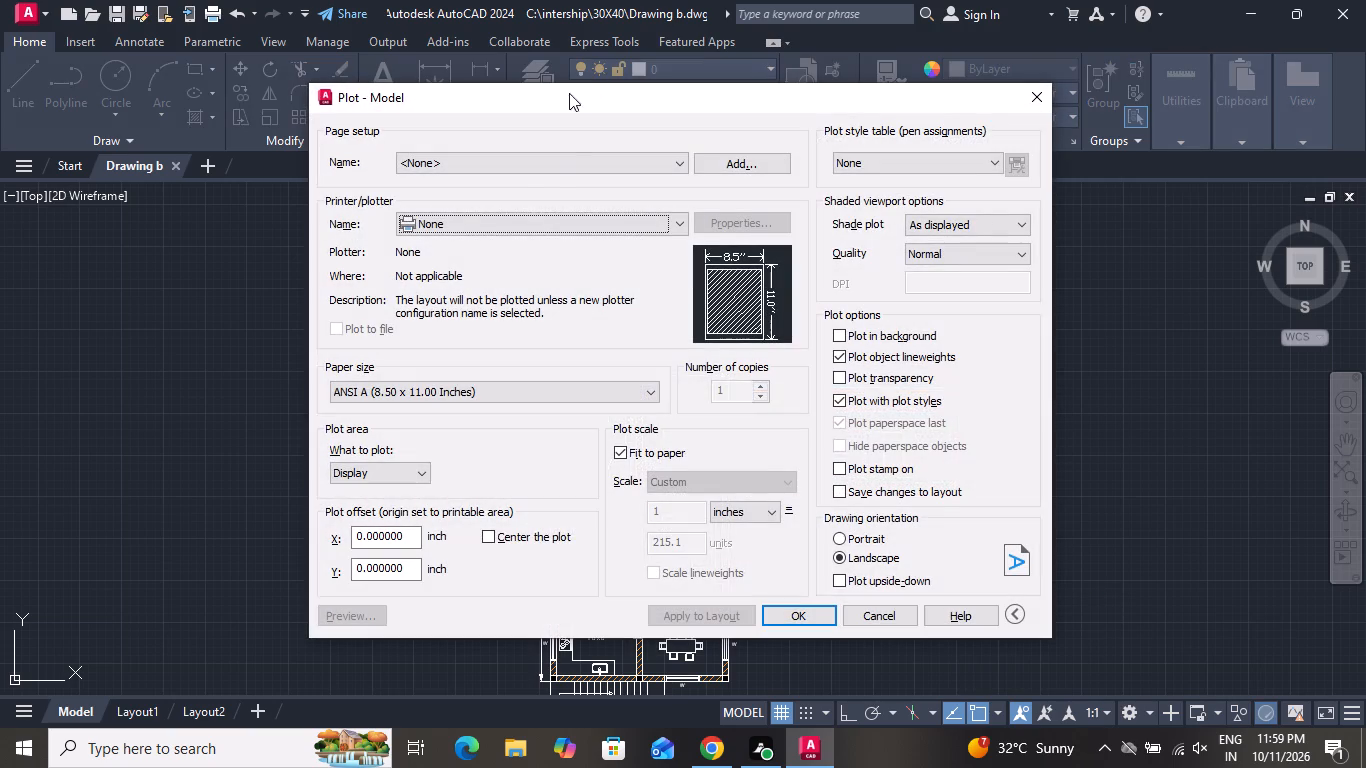
click(537, 162)
click(534, 192)
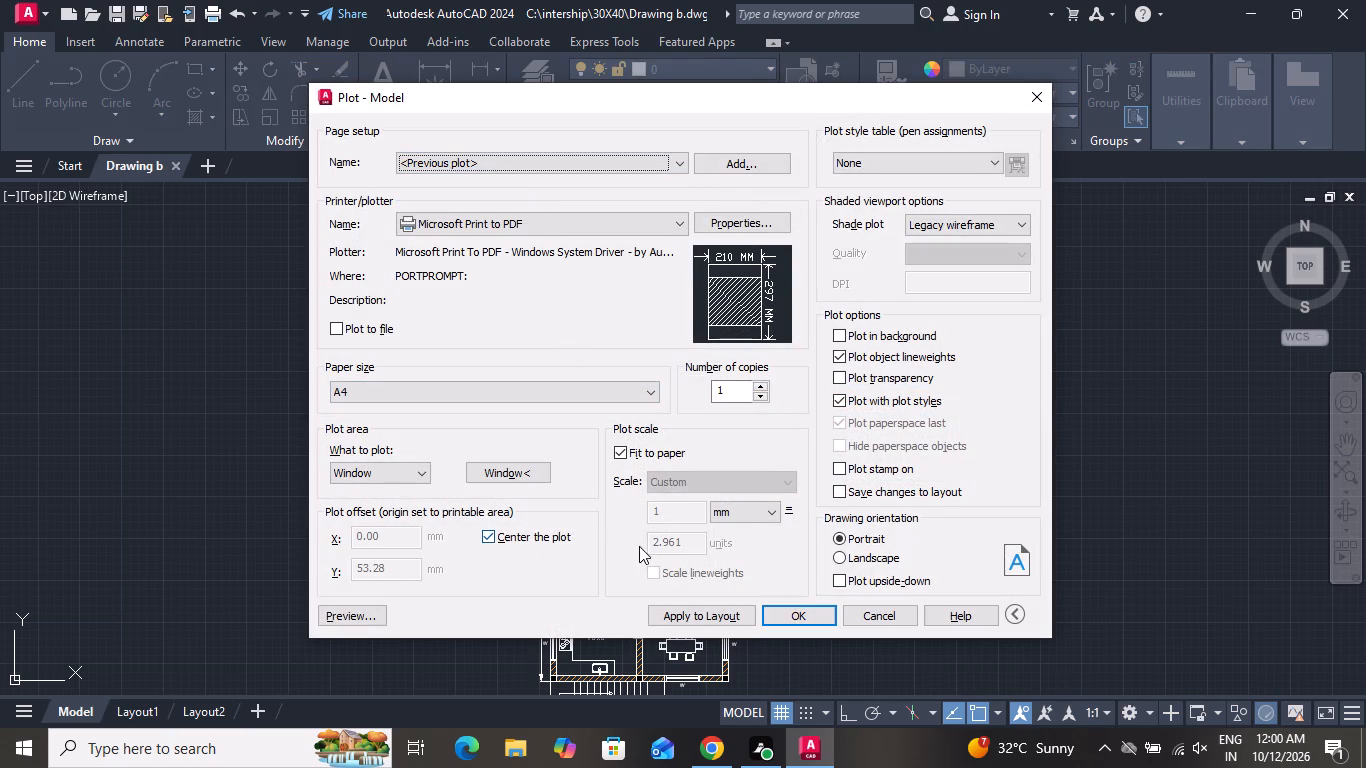
click(510, 472)
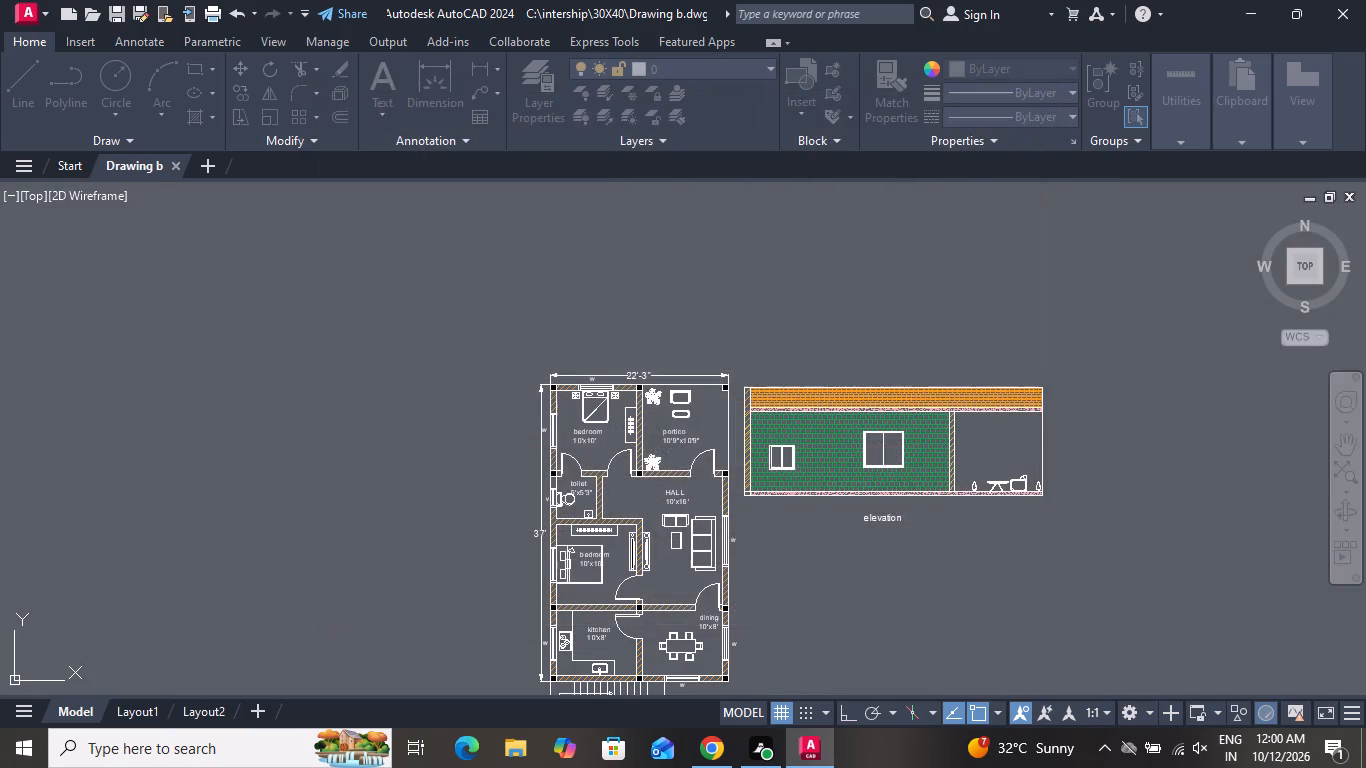
scroll(515, 419, down, 1)
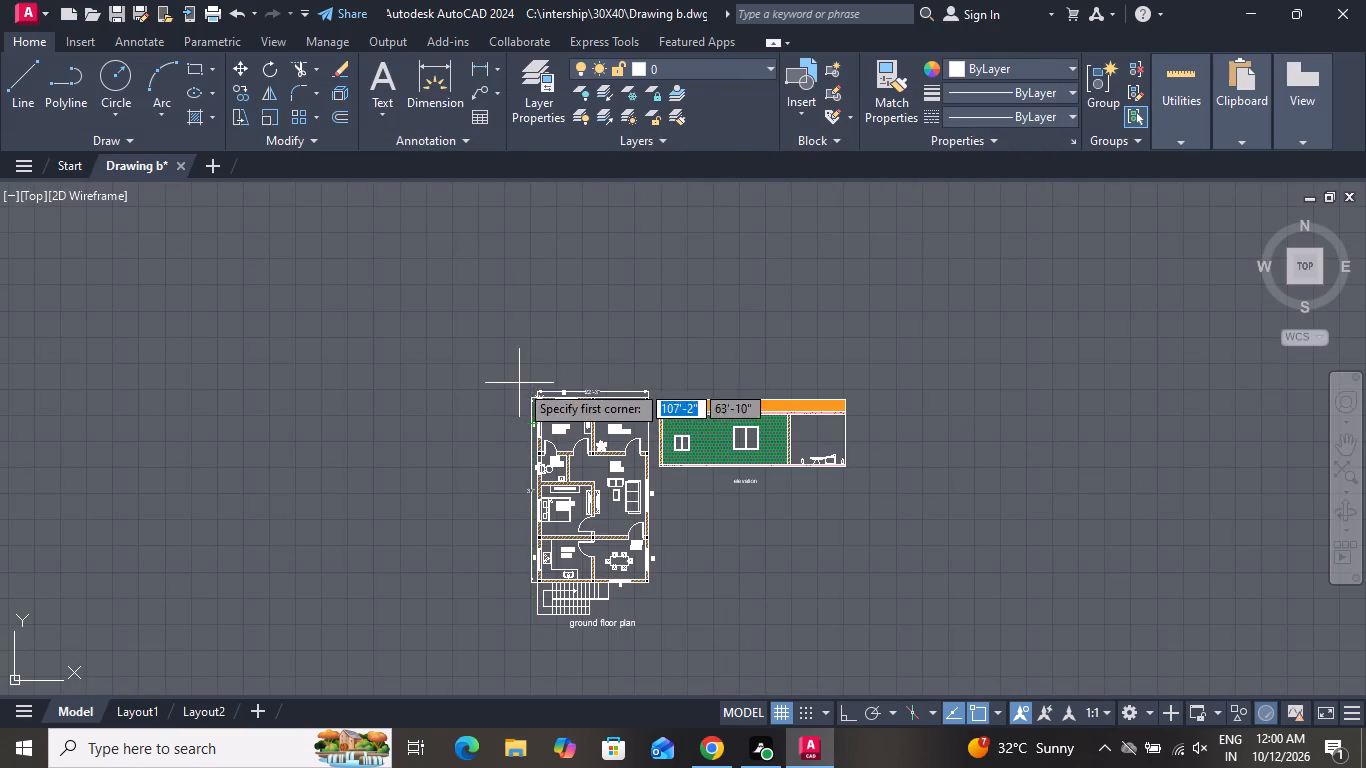
drag(515, 370, 890, 611)
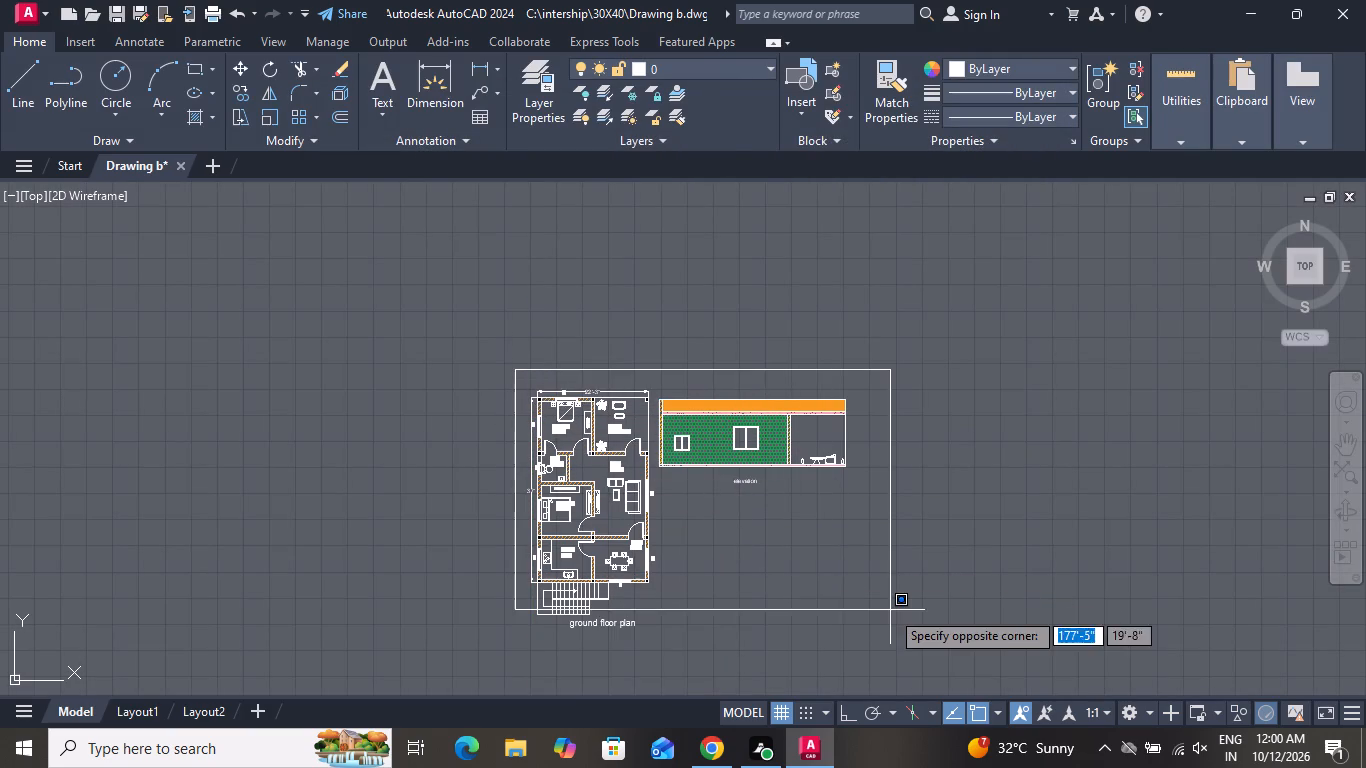
drag(890, 611, 879, 635)
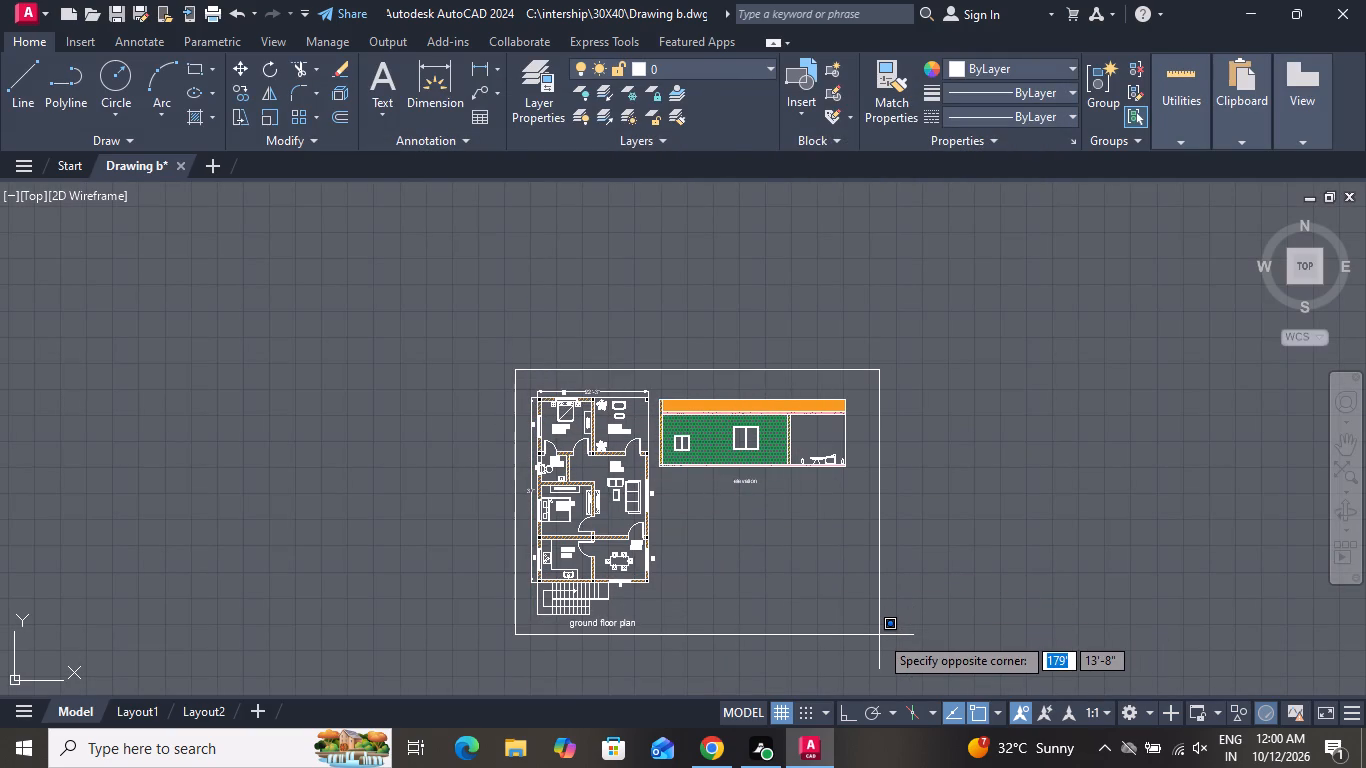
click(879, 635)
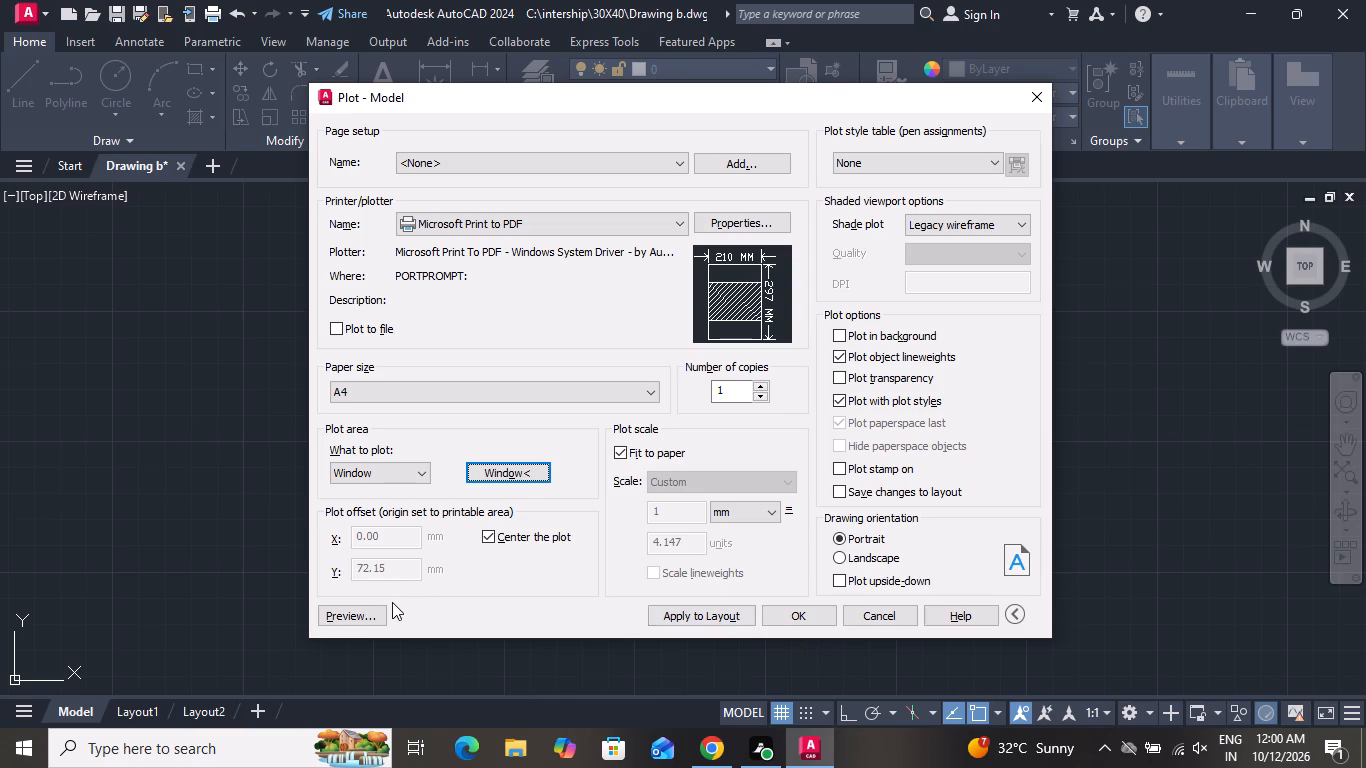
Preview the plot and examine the elevation, room labels, furniture, dimensions and titles on the sheet.
click(376, 617)
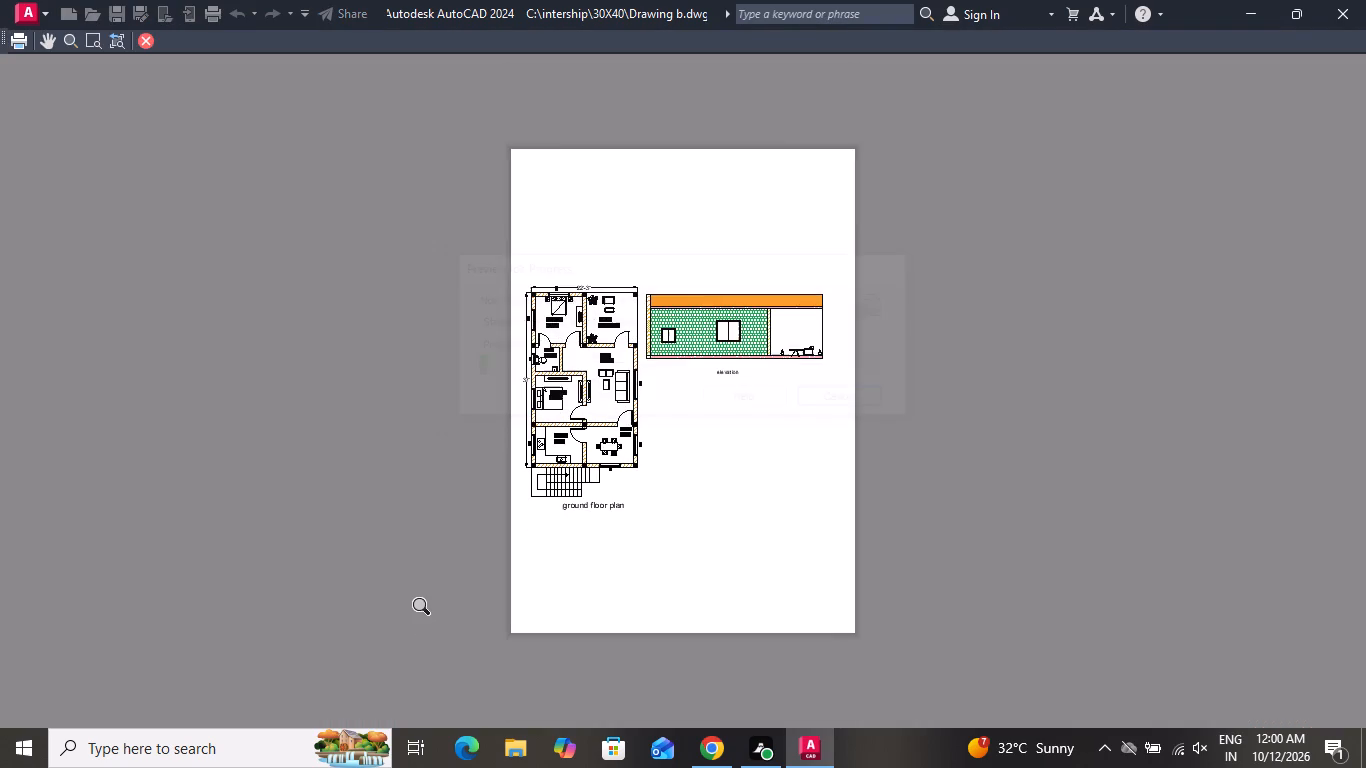
scroll(751, 311, up, 5)
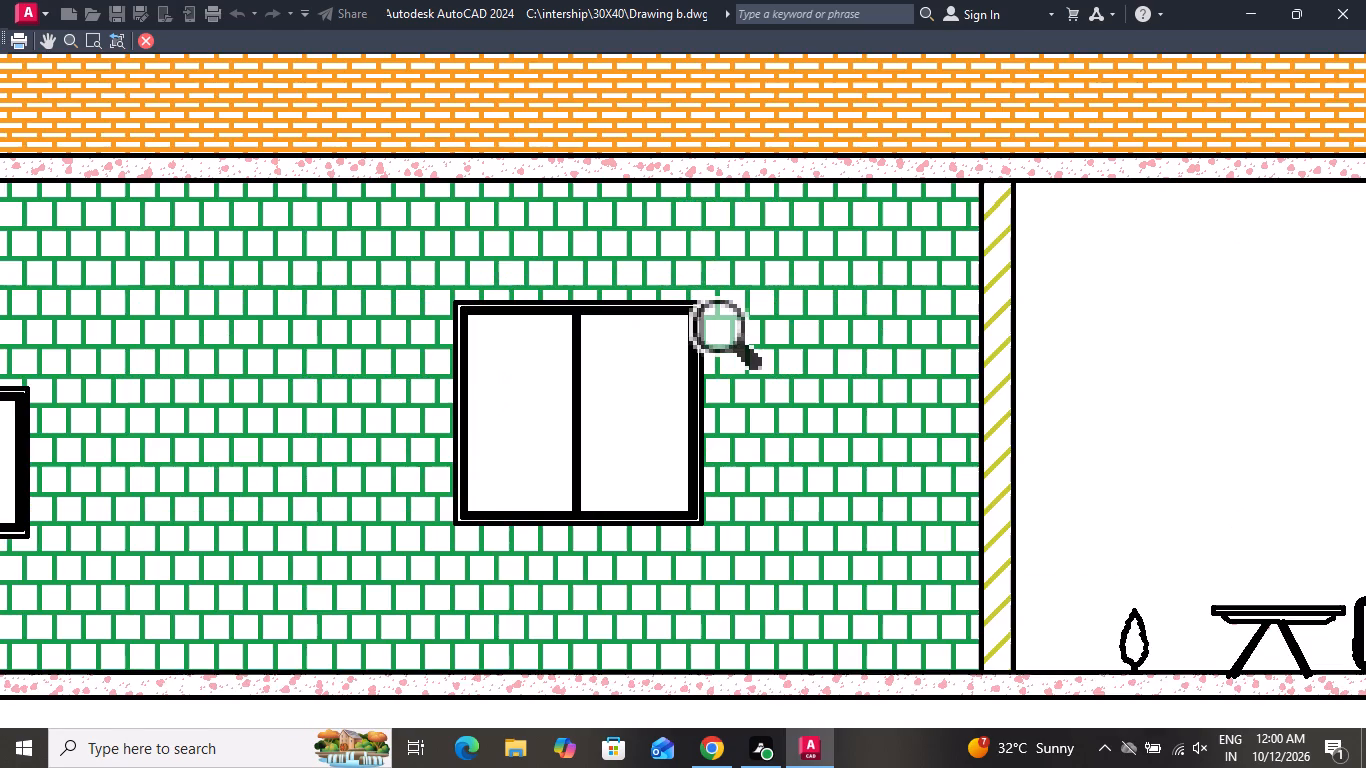
scroll(737, 346, up, 1)
scroll(737, 346, down, 1)
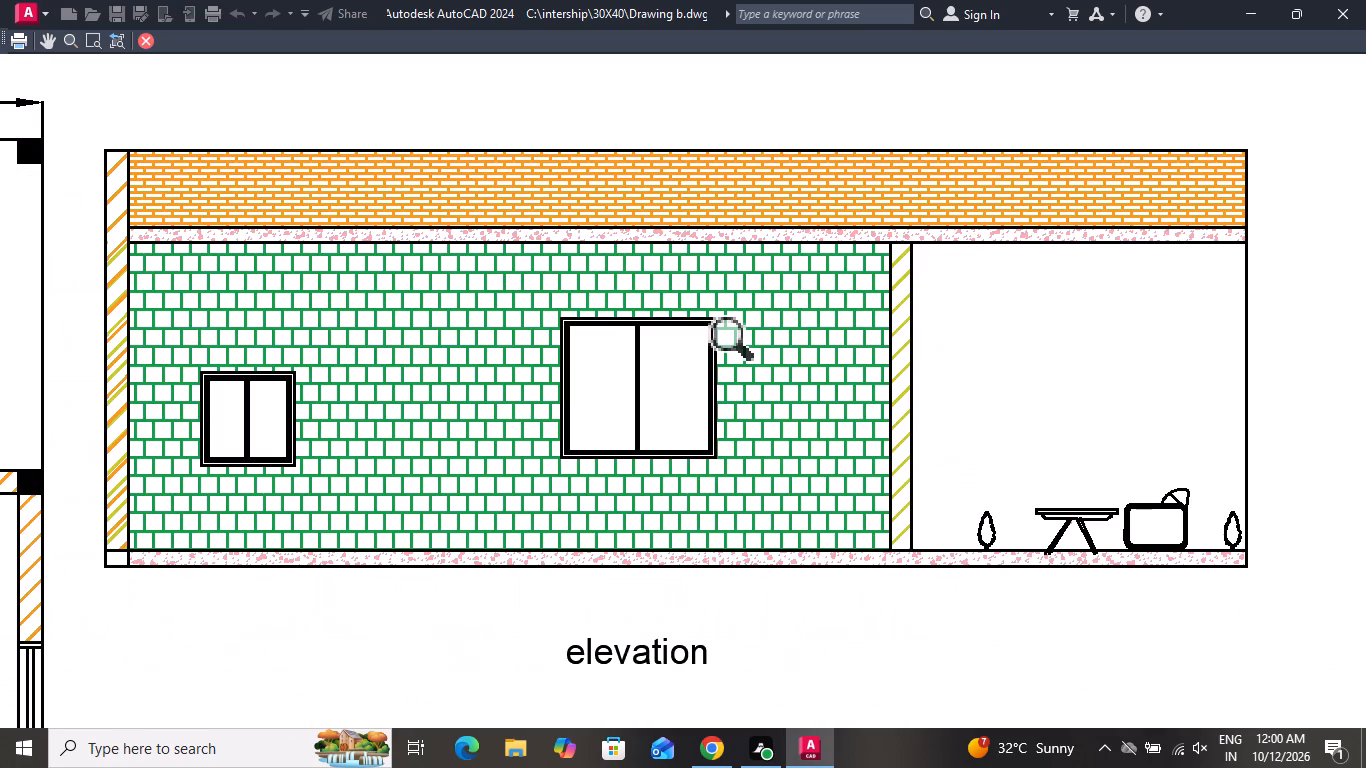
scroll(737, 346, down, 2)
scroll(425, 298, up, 1)
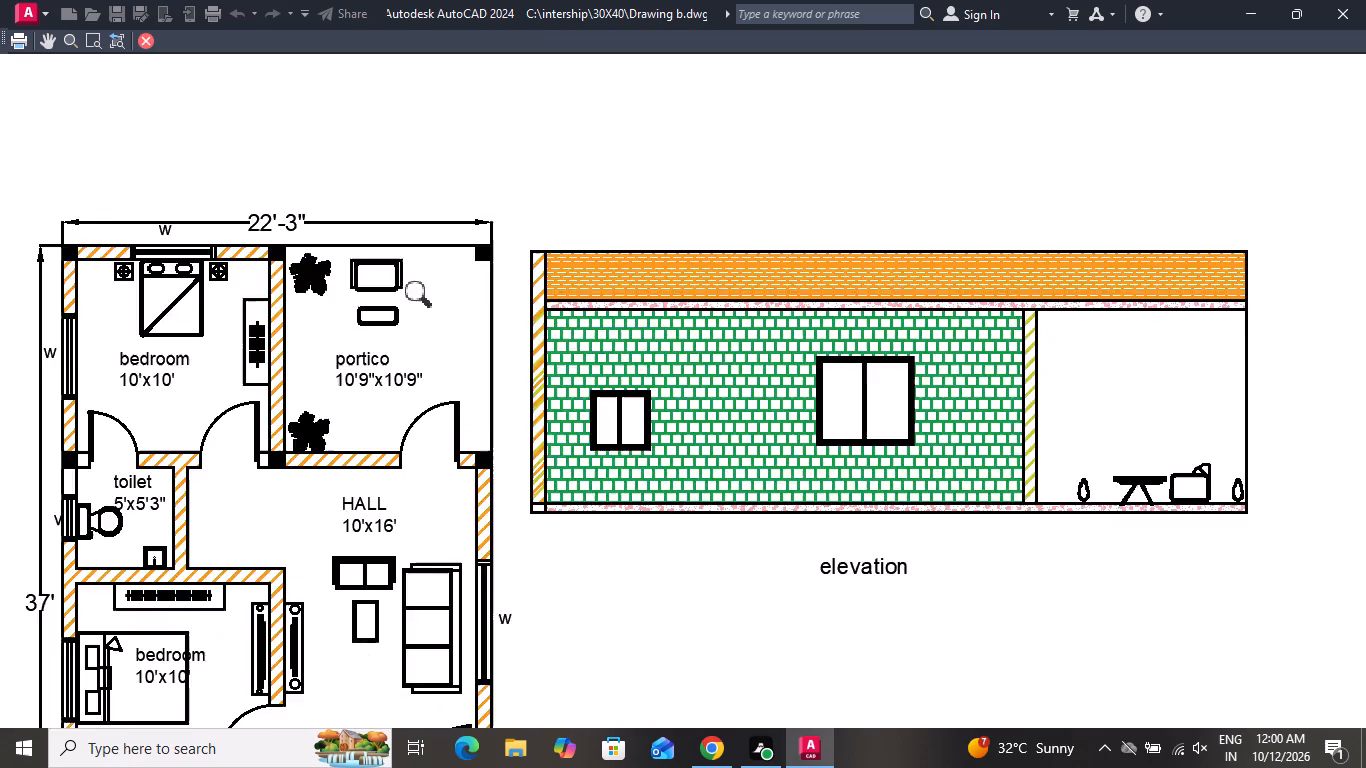
scroll(425, 298, up, 2)
scroll(550, 301, down, 3)
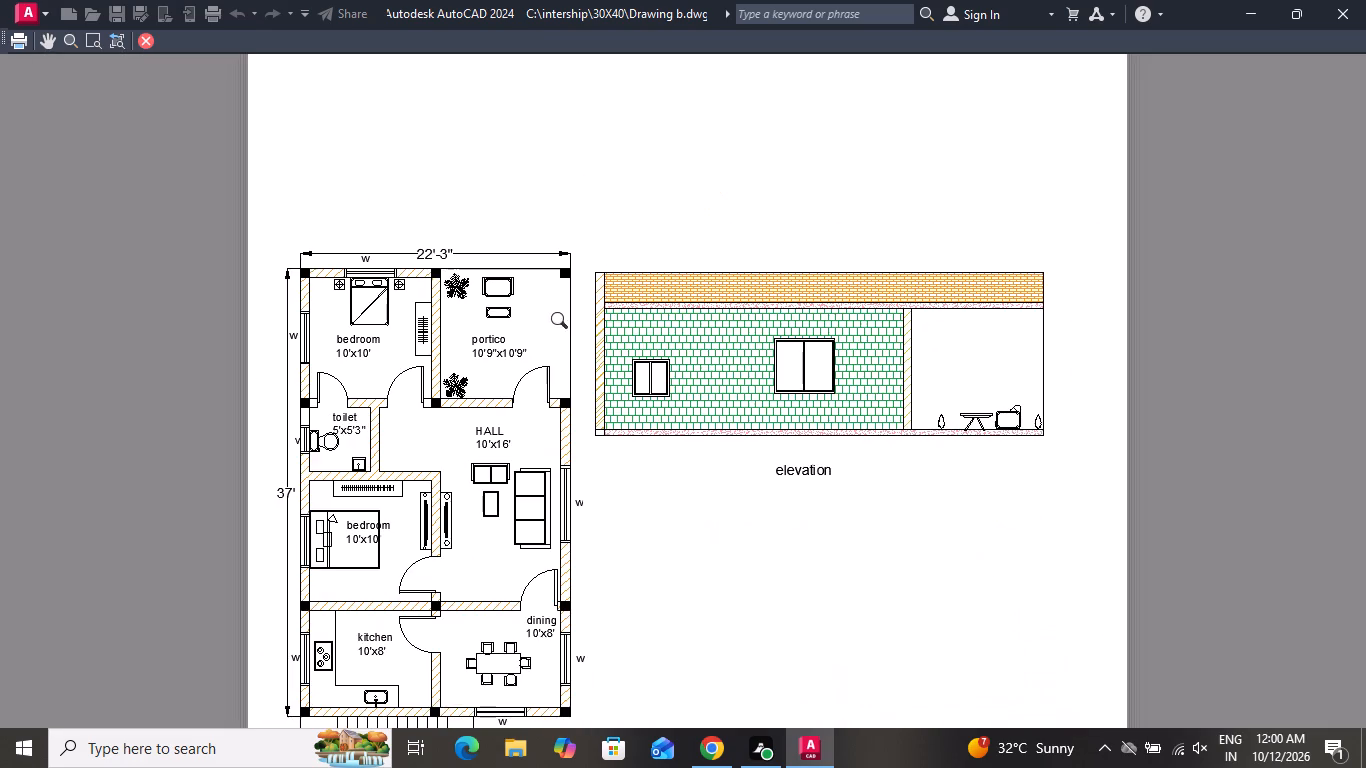
scroll(564, 330, down, 2)
scroll(475, 523, down, 1)
scroll(475, 523, up, 2)
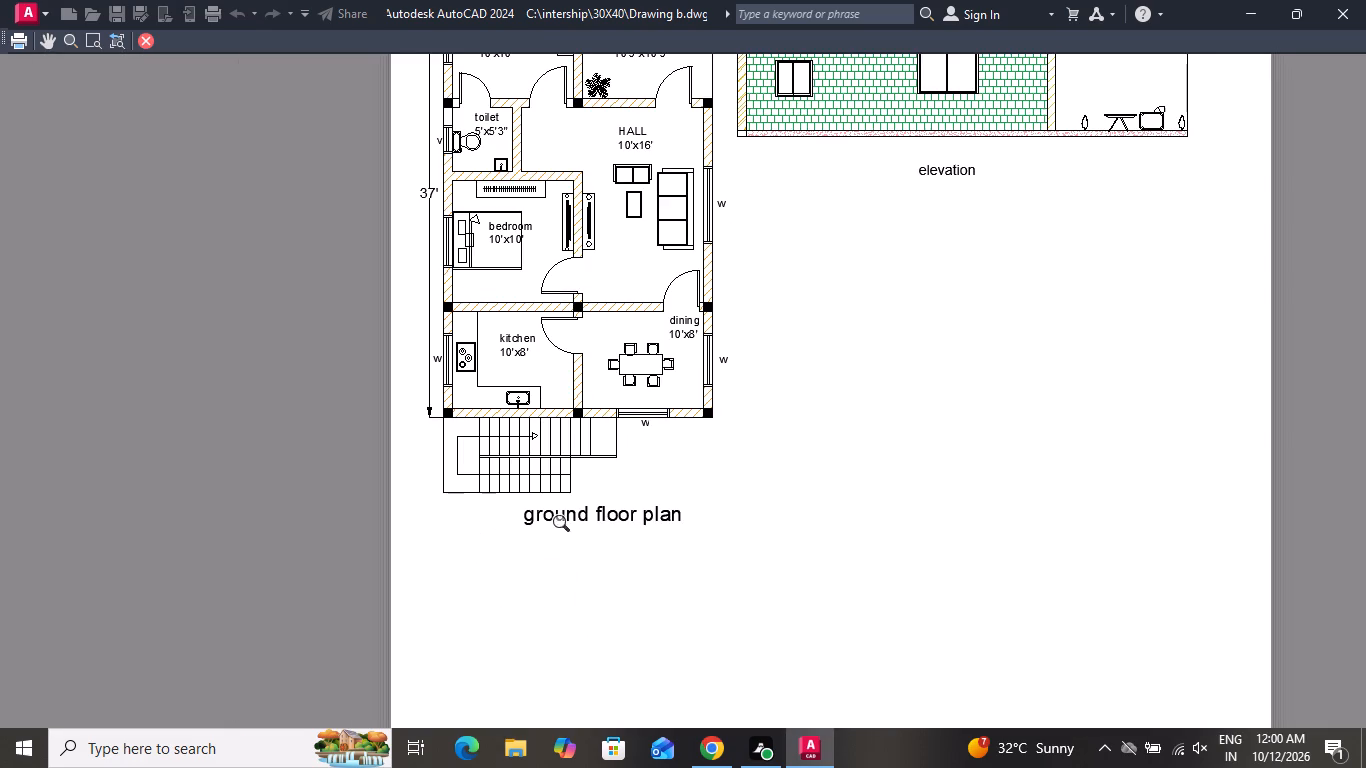
scroll(599, 527, down, 2)
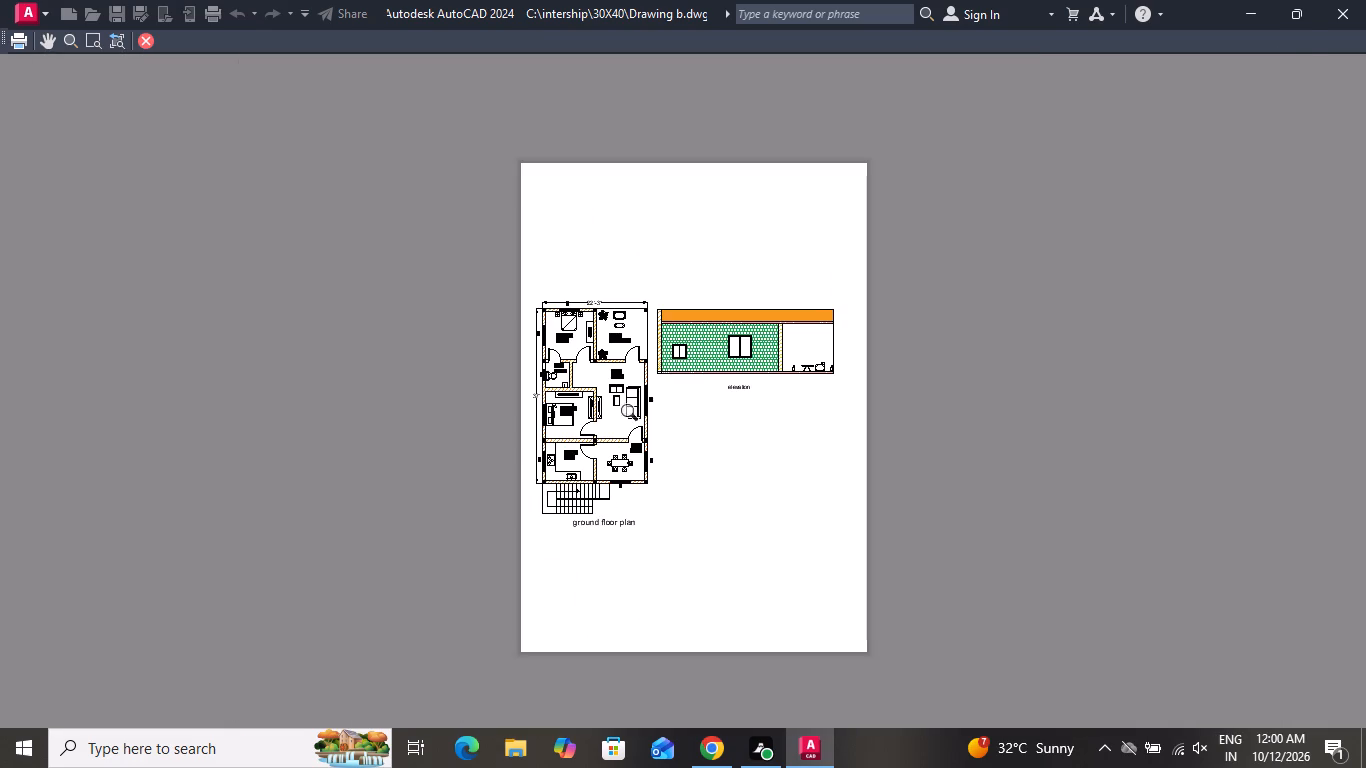
scroll(580, 342, up, 3)
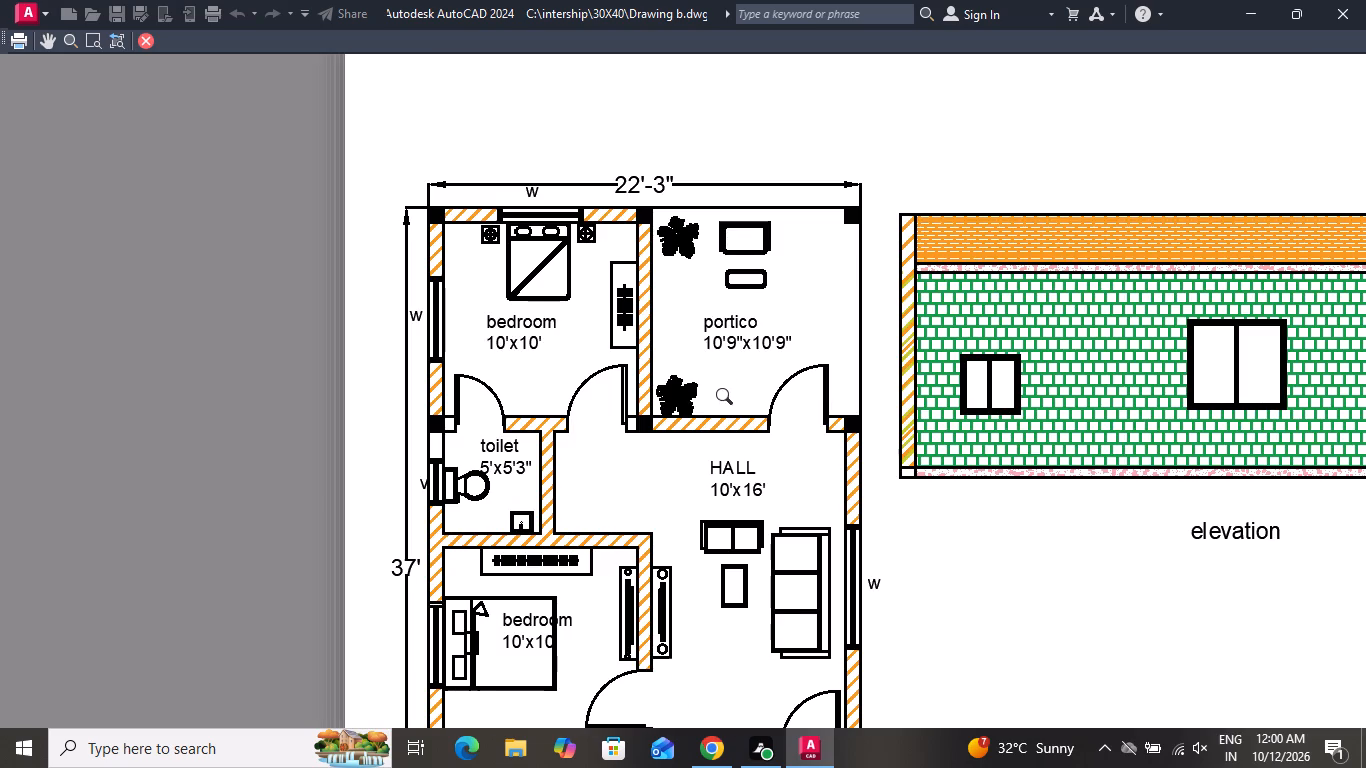
scroll(726, 401, down, 1)
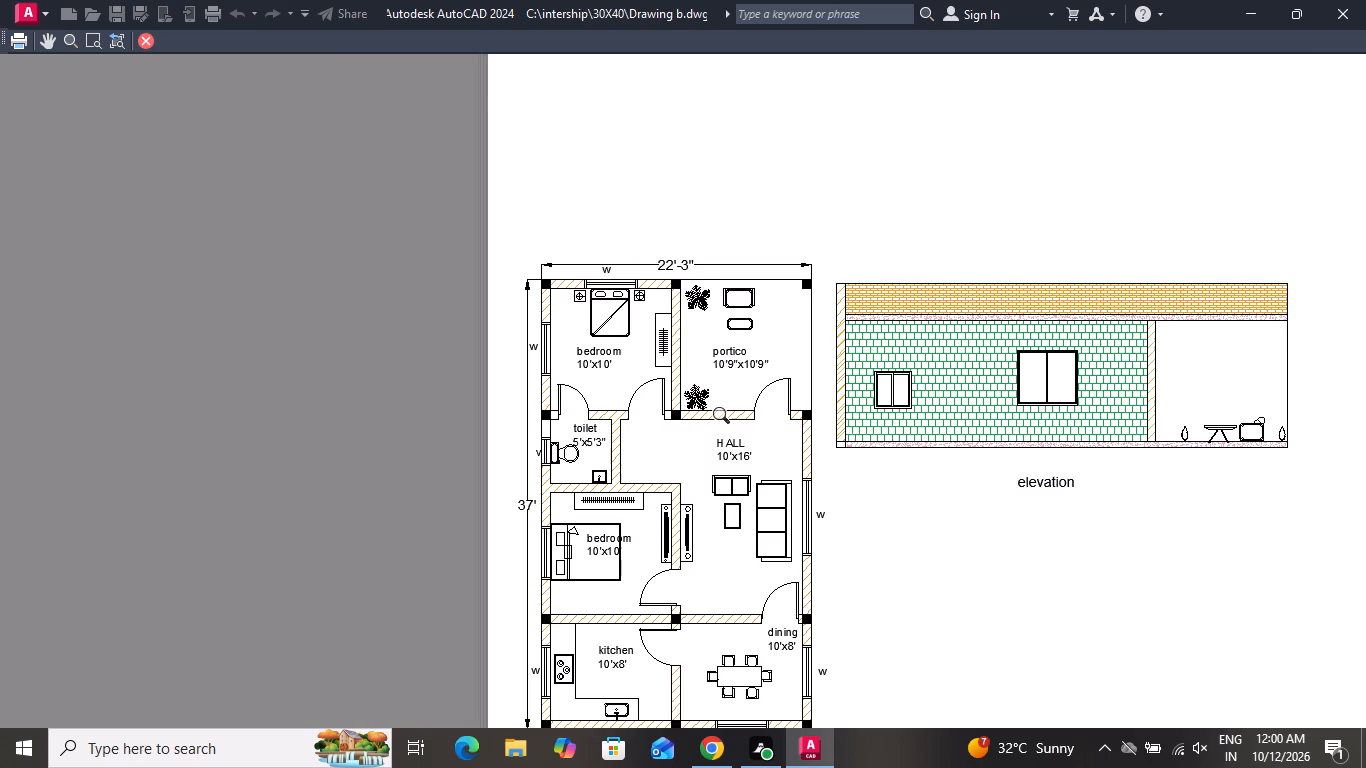
scroll(725, 420, down, 1)
scroll(704, 575, up, 1)
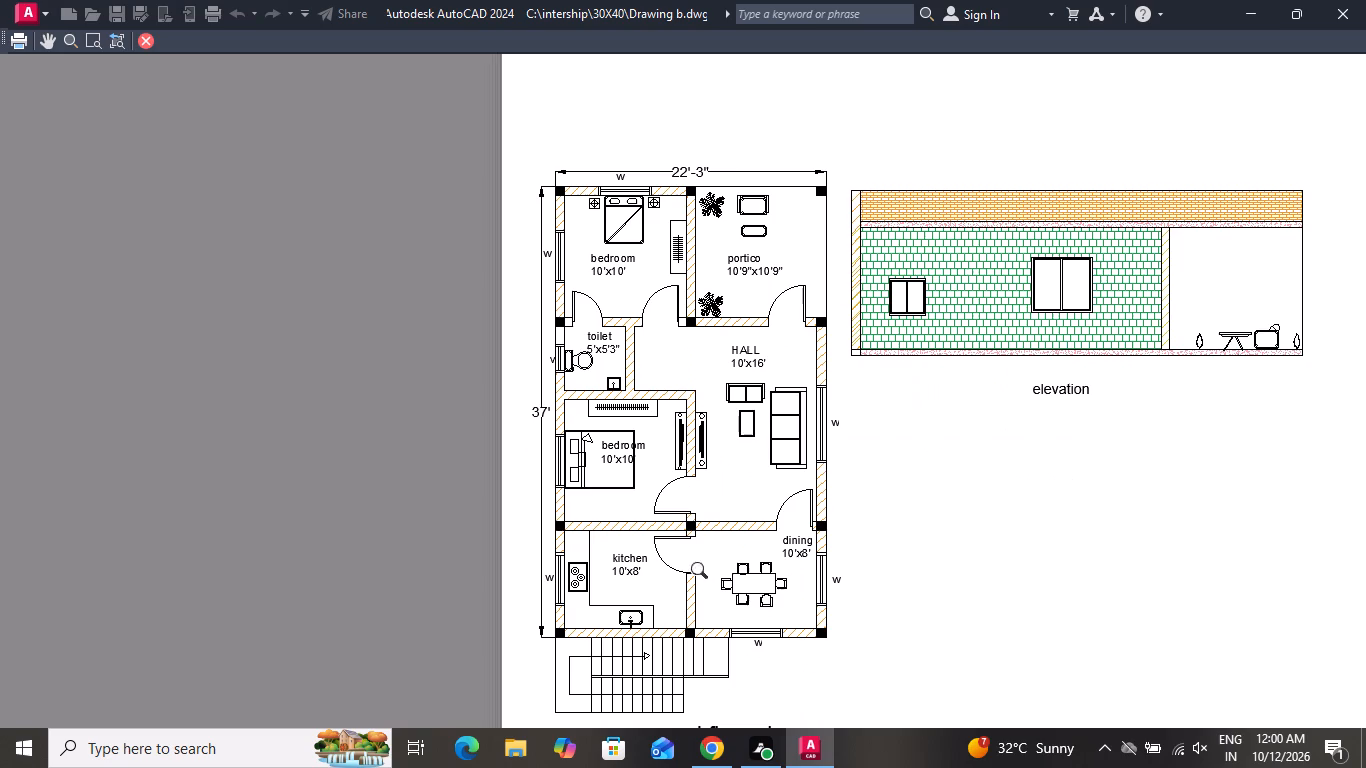
scroll(747, 593, up, 6)
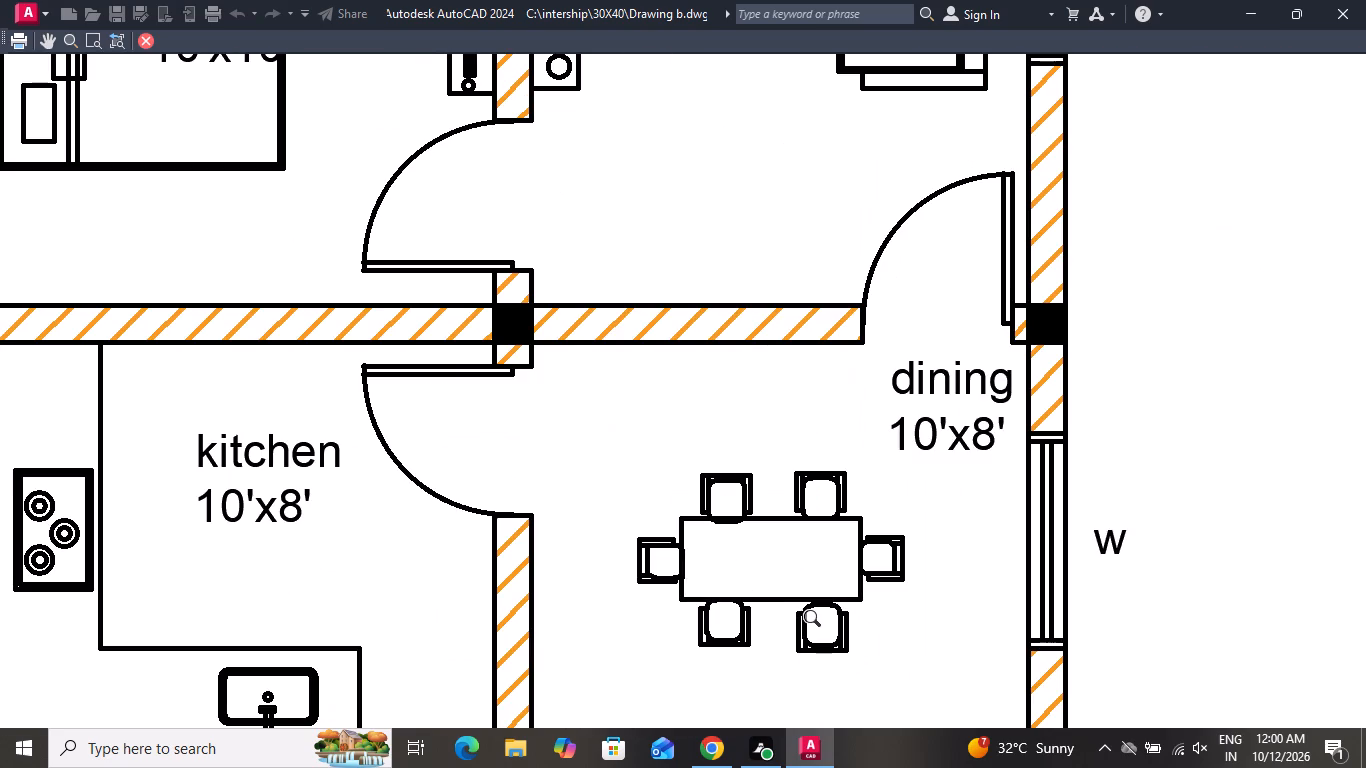
scroll(817, 623, up, 1)
scroll(817, 623, down, 3)
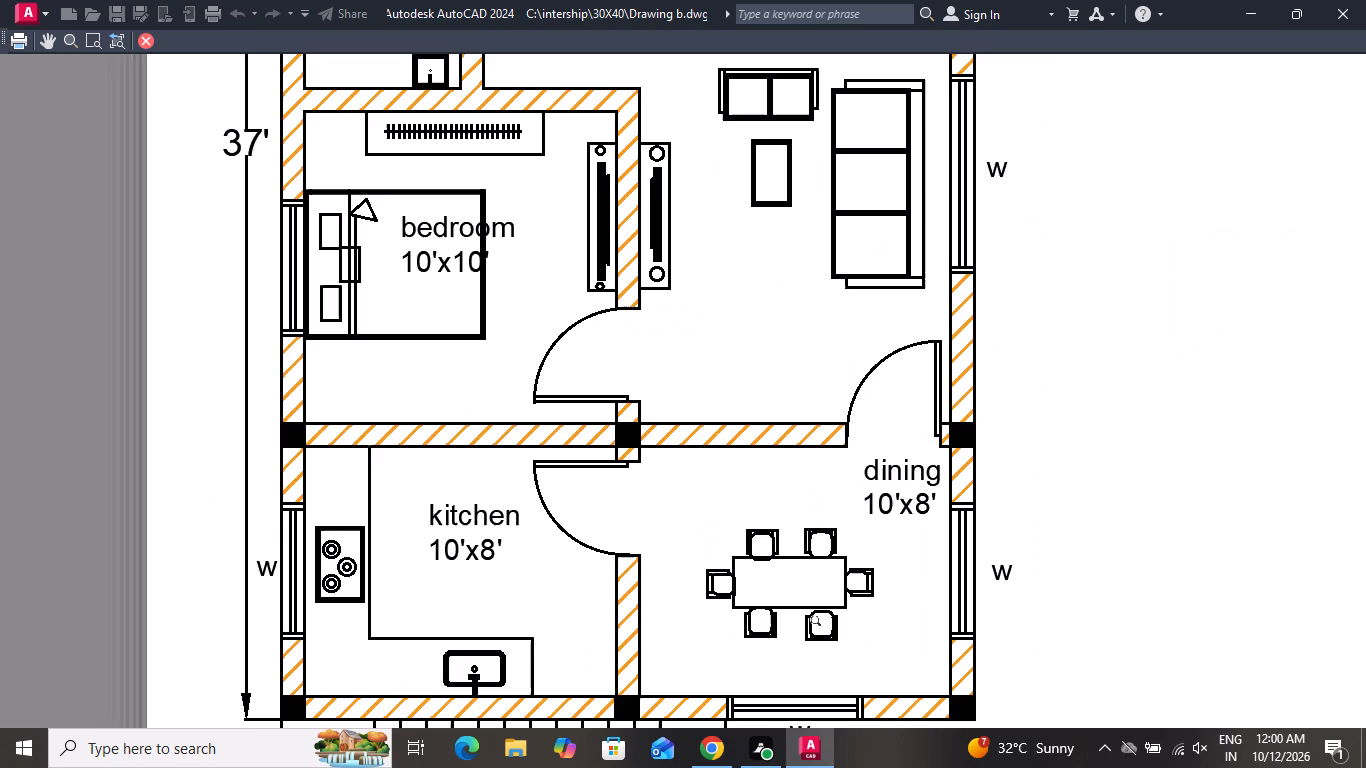
scroll(757, 654, down, 2)
scroll(760, 696, up, 2)
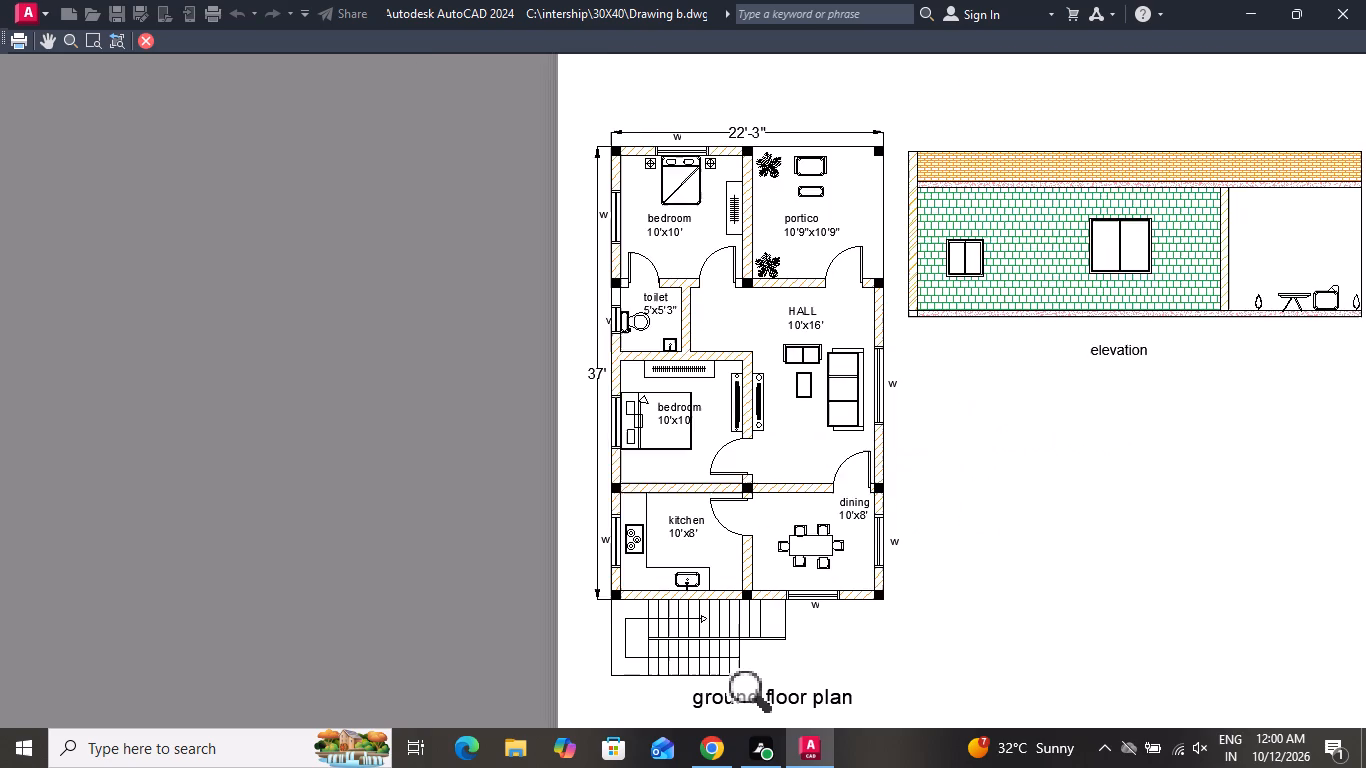
scroll(760, 696, up, 1)
scroll(760, 696, down, 2)
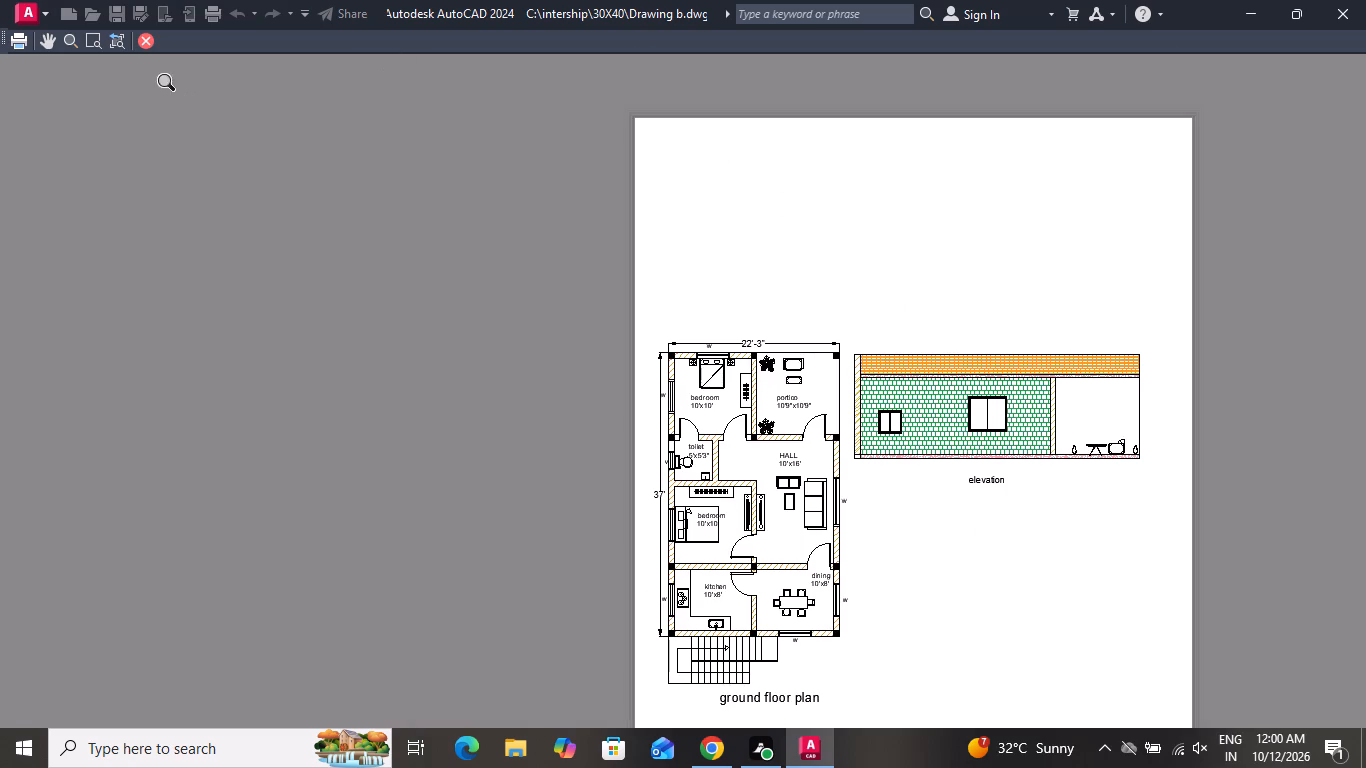
Plot the previewed sheet to a PDF named "pdf b" in the 30X40 folder.
click(15, 36)
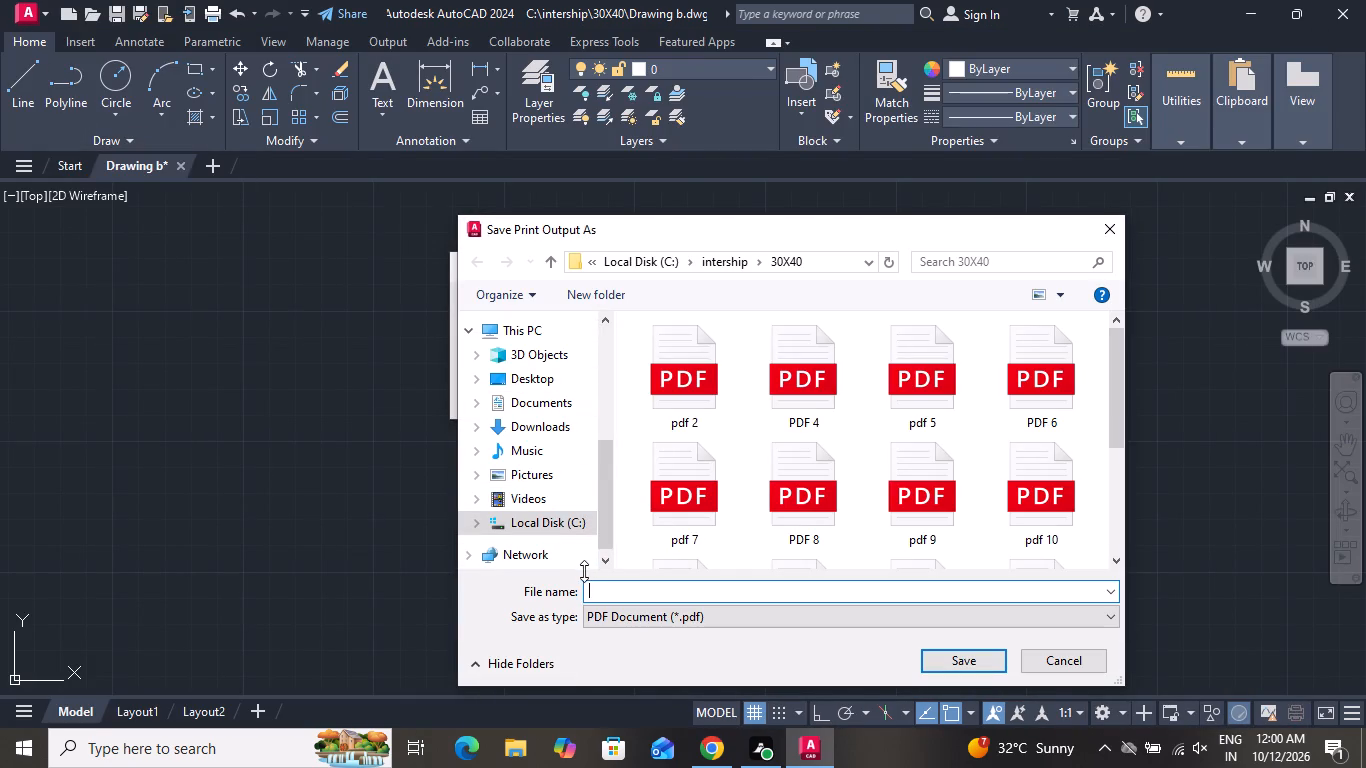
text(pd)
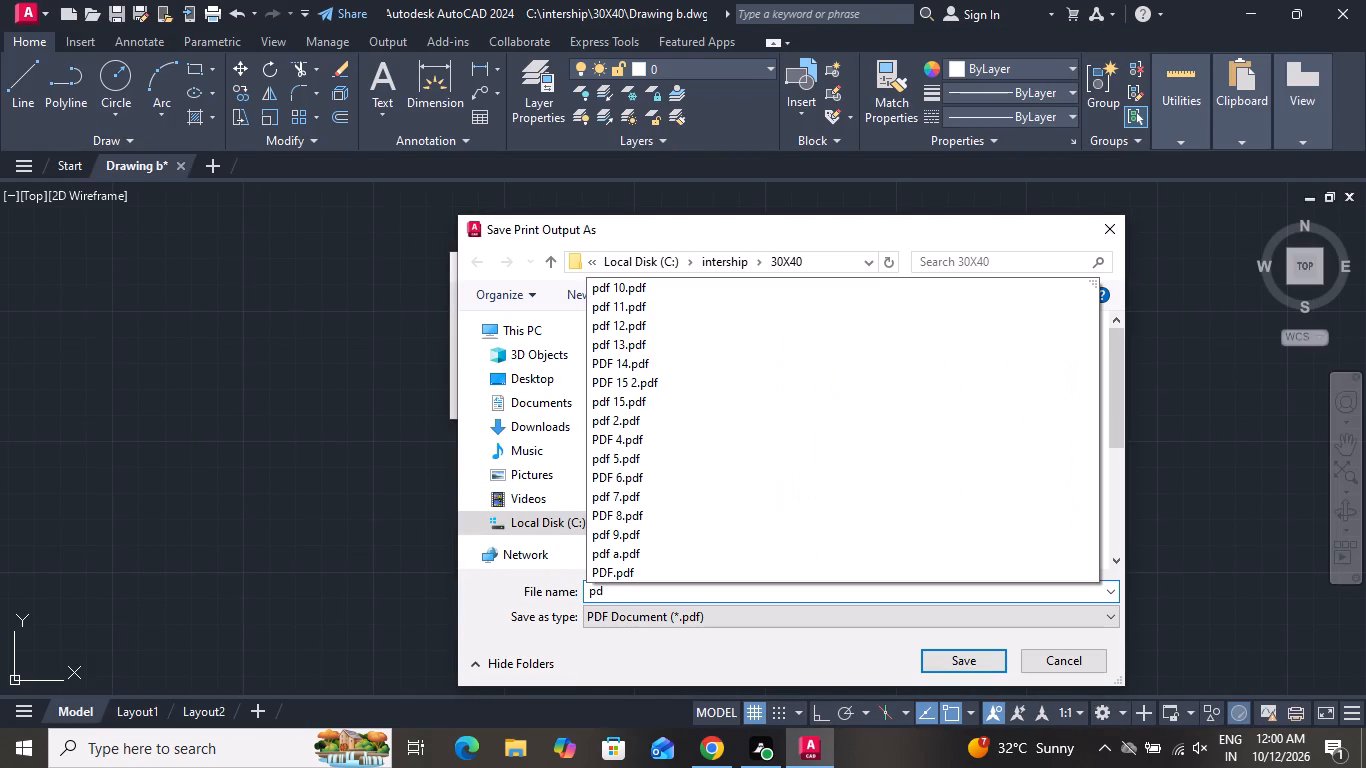
text(f)
key(space)
right_click(557, 575)
key(b)
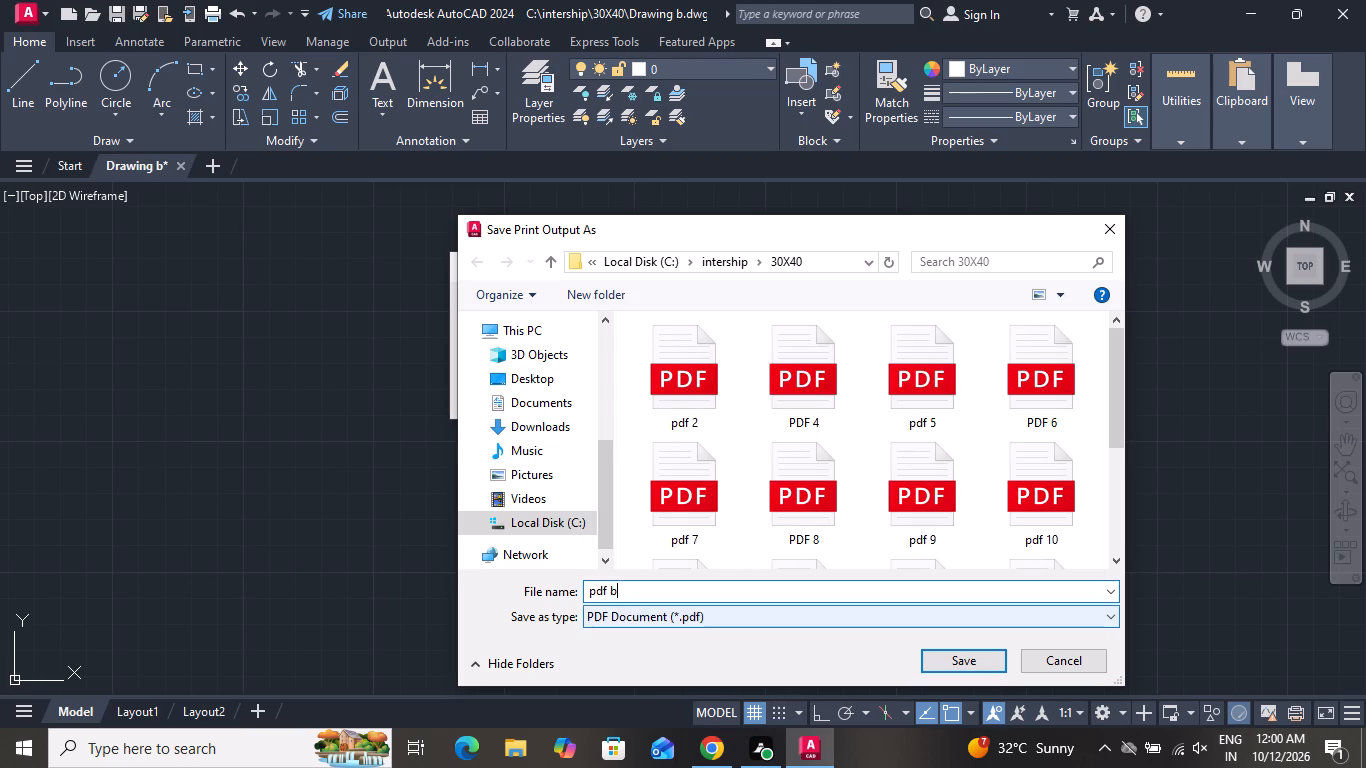
click(990, 665)
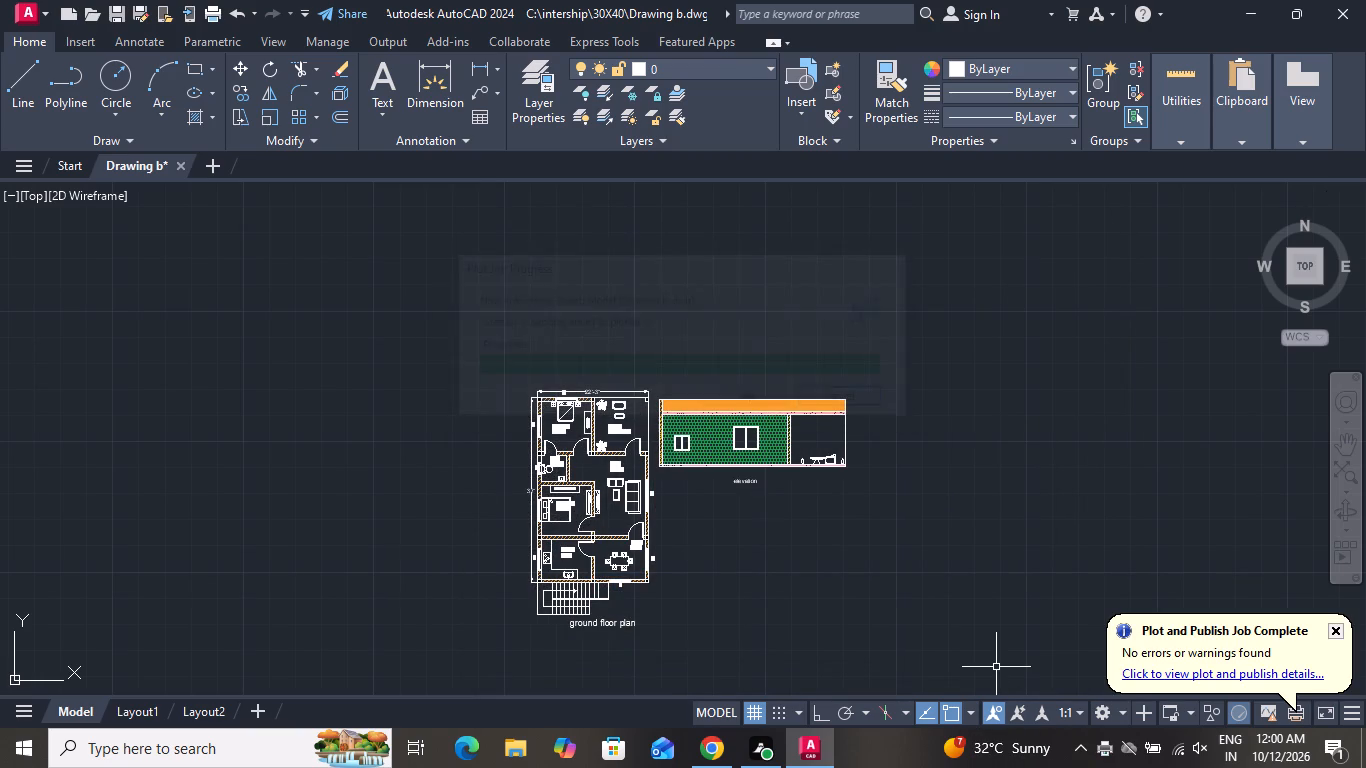